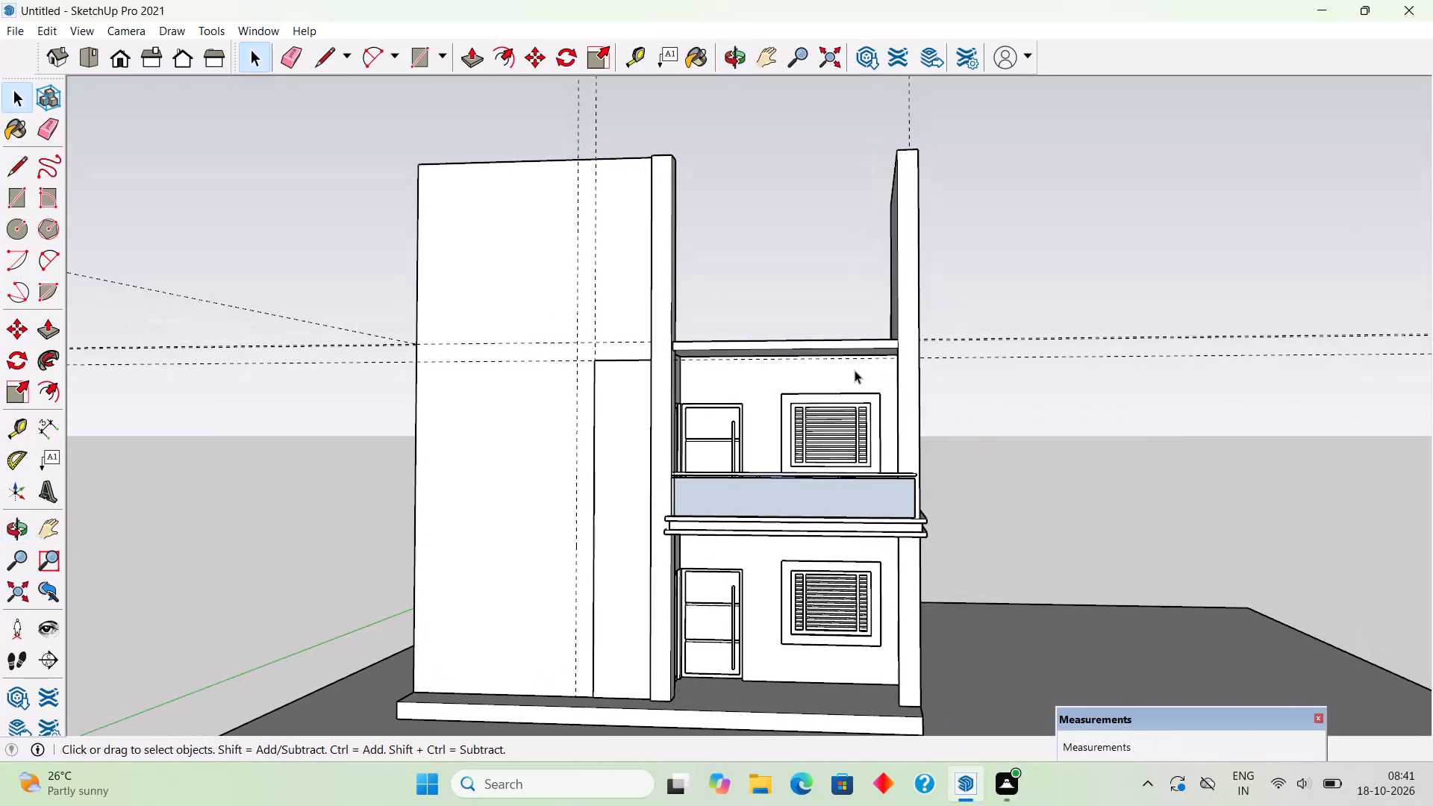
Examine the upper side wall and its rear strip from the front, the side and above.
middle_click_drag(849, 360, 505, 371)
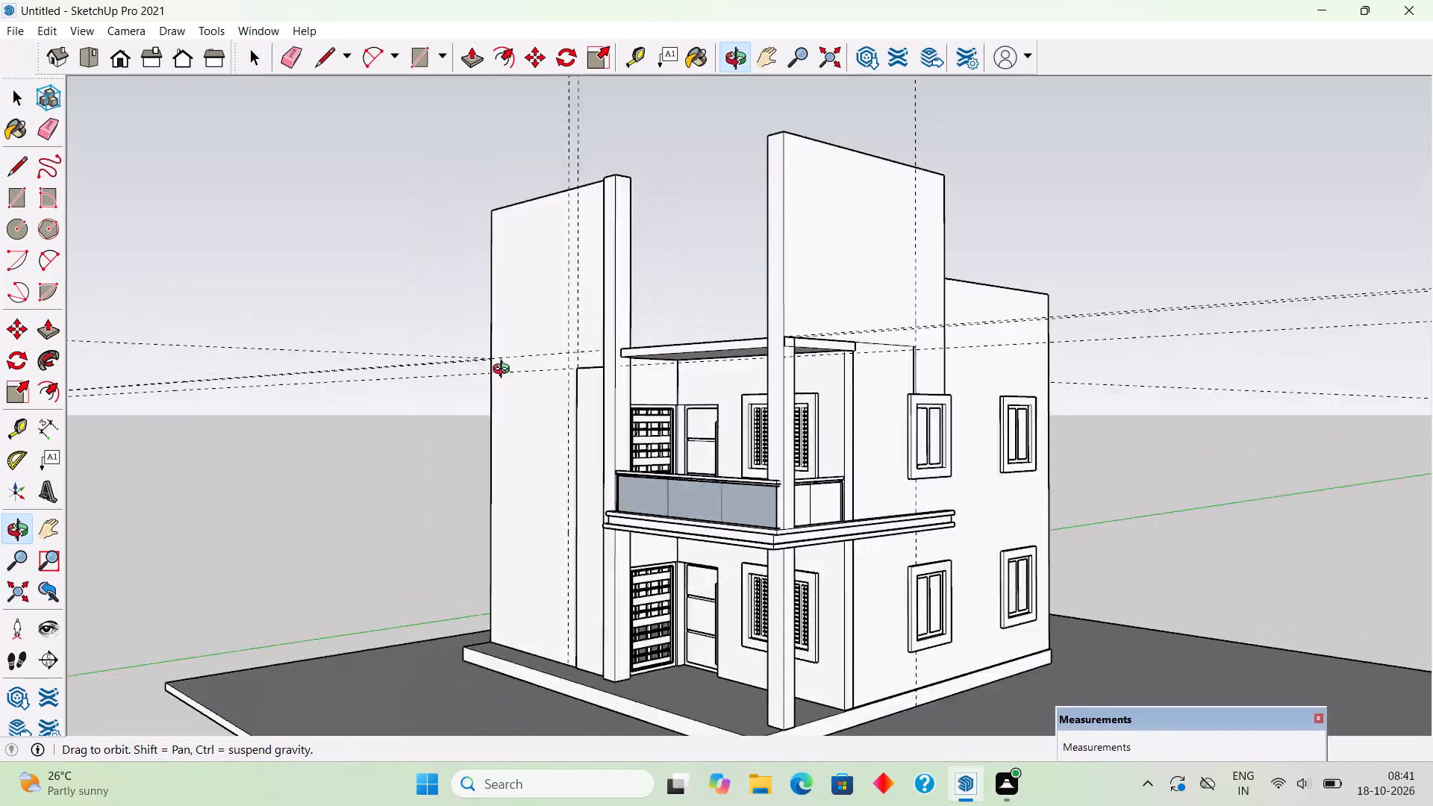
middle_click_drag(505, 371, 169, 372)
scroll(890, 440, "up", 2)
middle_click_drag(884, 439, 1001, 519)
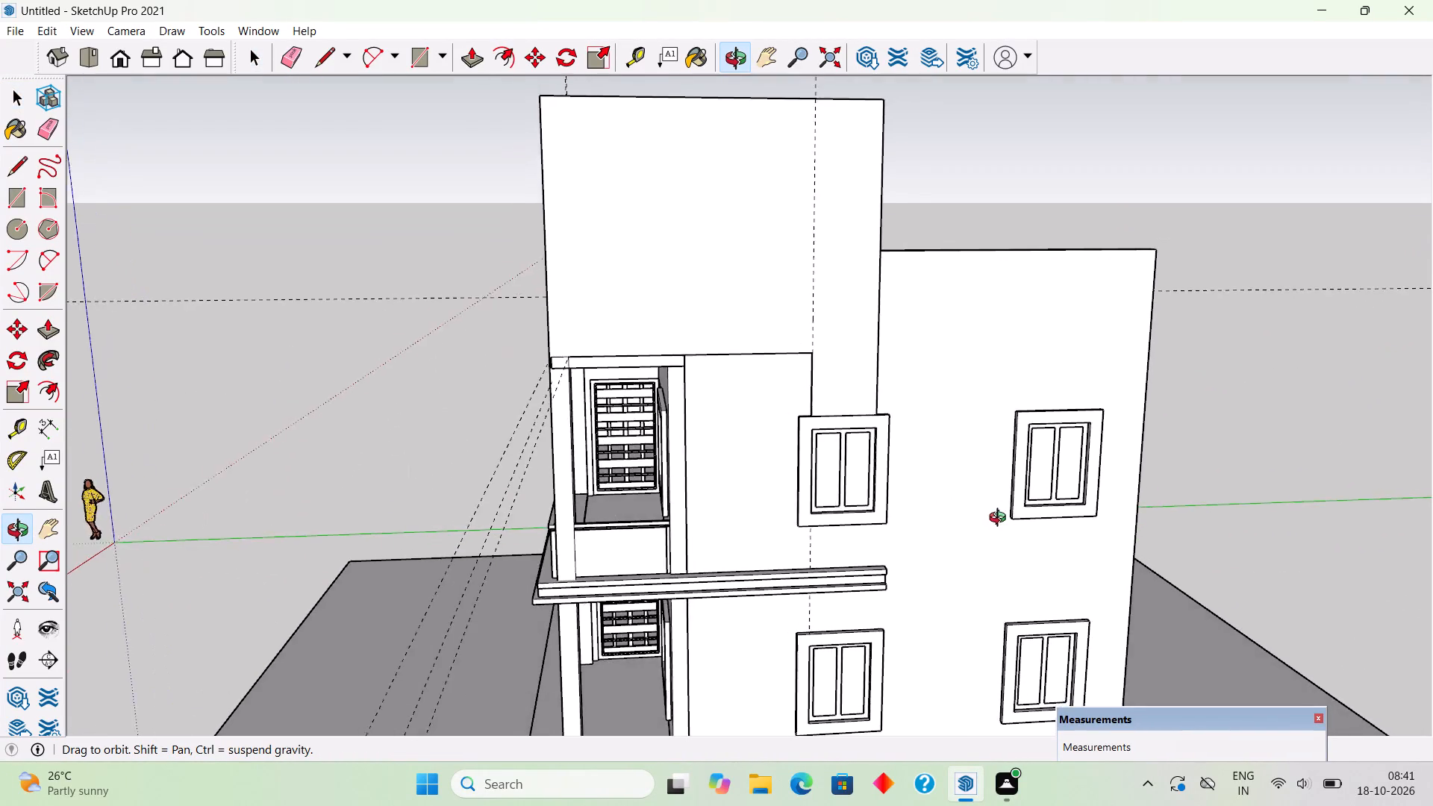
middle_click_drag(1001, 519, 1018, 539)
scroll(760, 349, "down", 2)
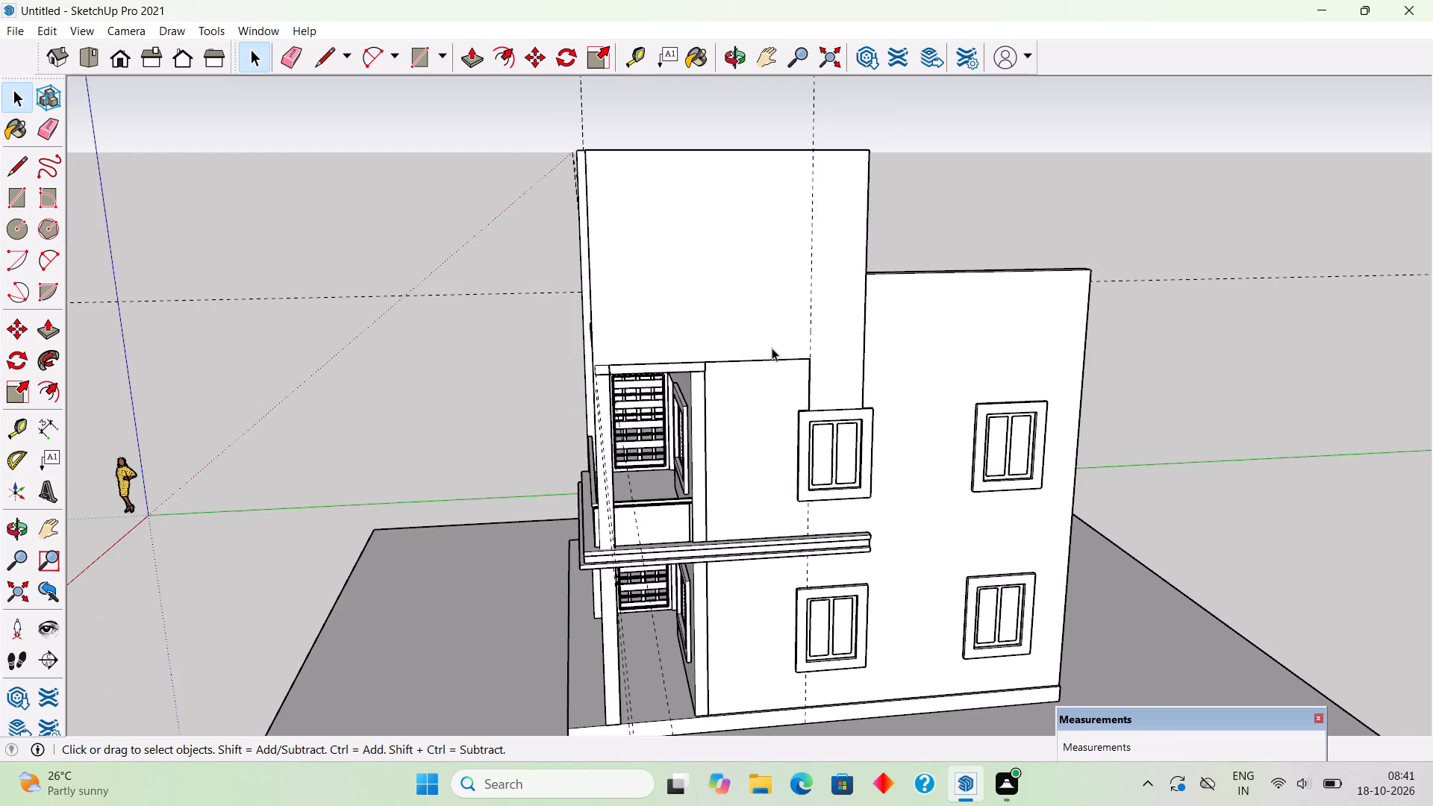
middle_click_drag(1020, 311, 875, 293)
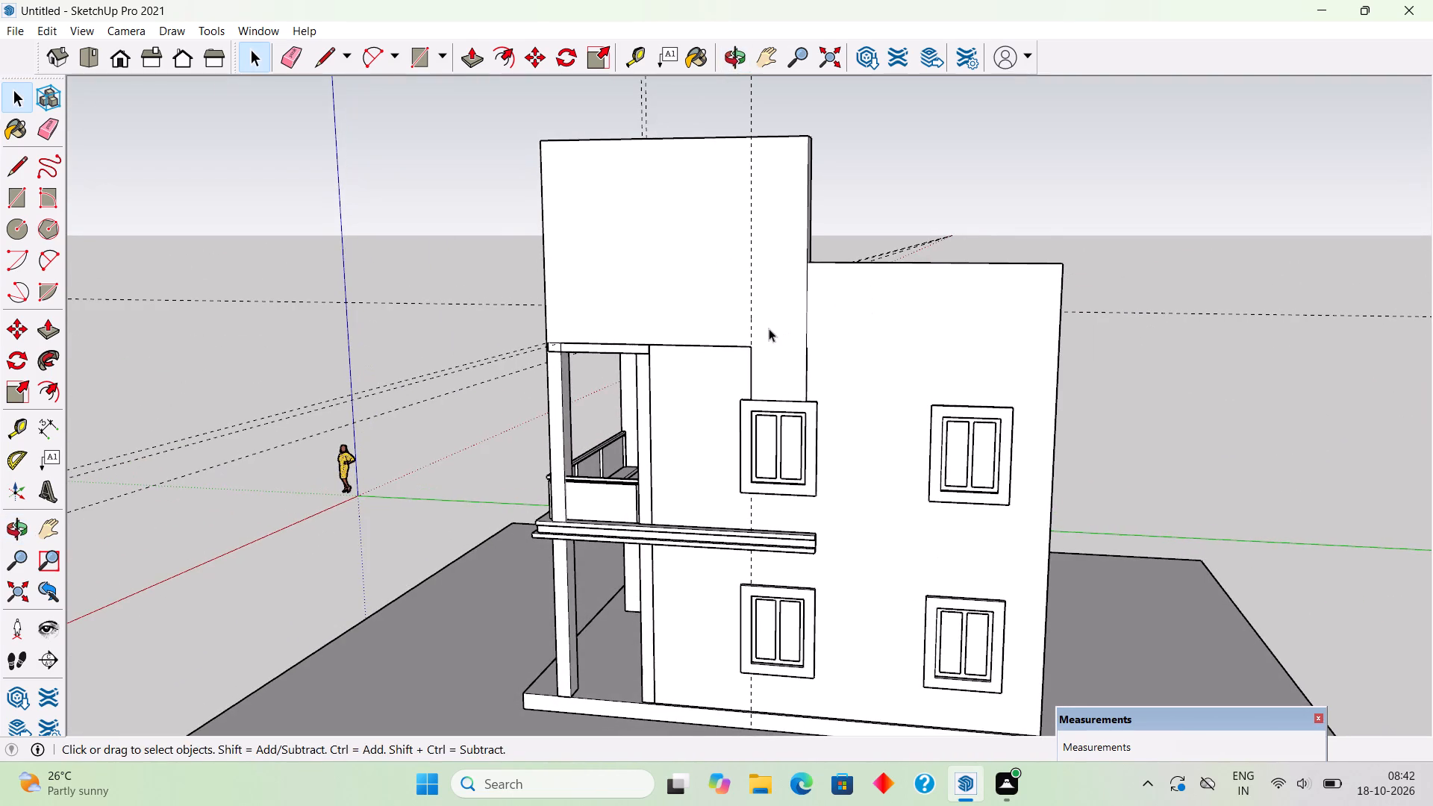
middle_click_drag(783, 331, 1000, 378)
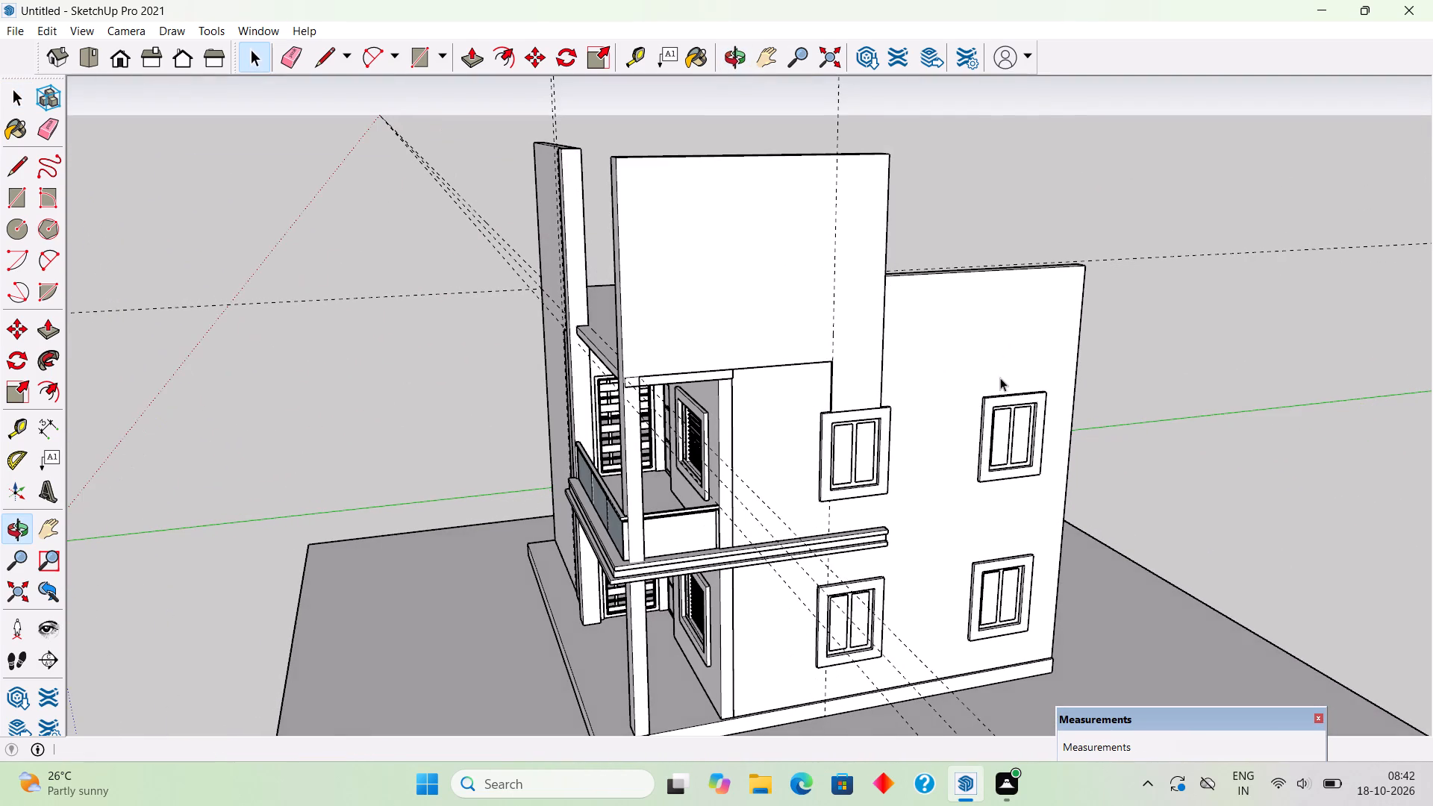
middle_click_drag(693, 143, 729, 330)
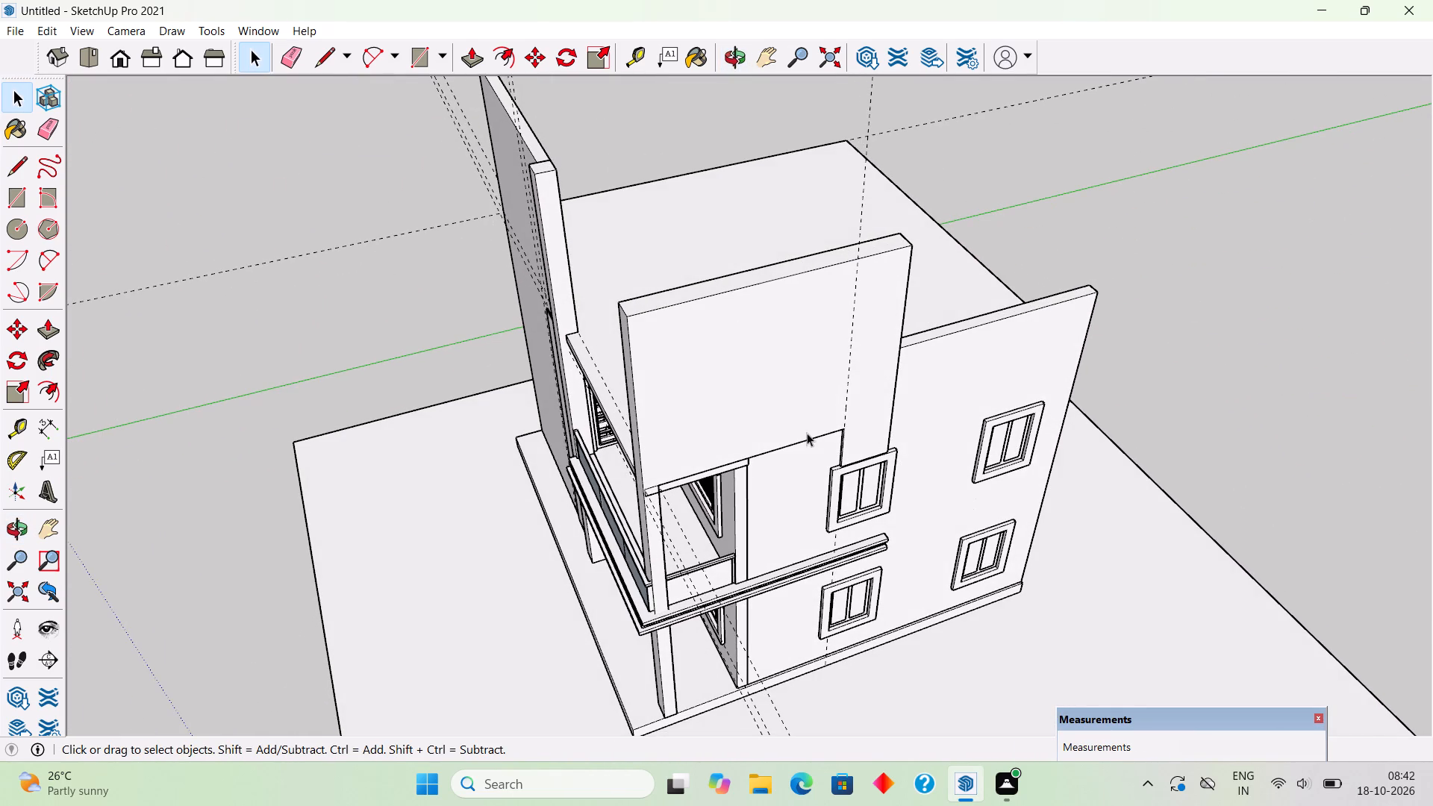
middle_click_drag(807, 416, 324, 257)
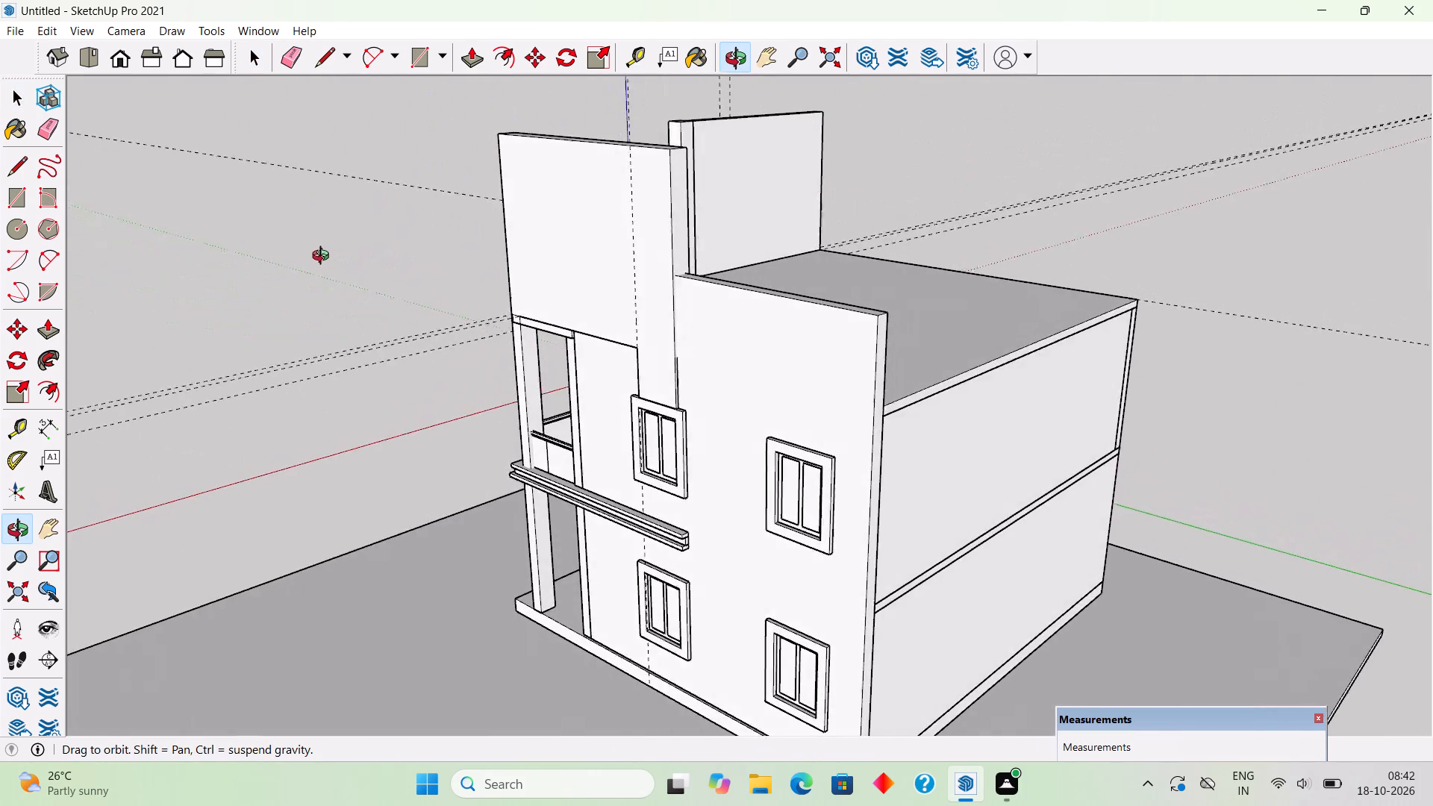
middle_click_drag(324, 257, 373, 276)
Push the top face of the upper side wall down 5' inside its group and leave the group.
middle_click_drag(496, 219, 388, 382)
scroll(478, 269, "down", 1)
scroll(578, 244, "up", 3)
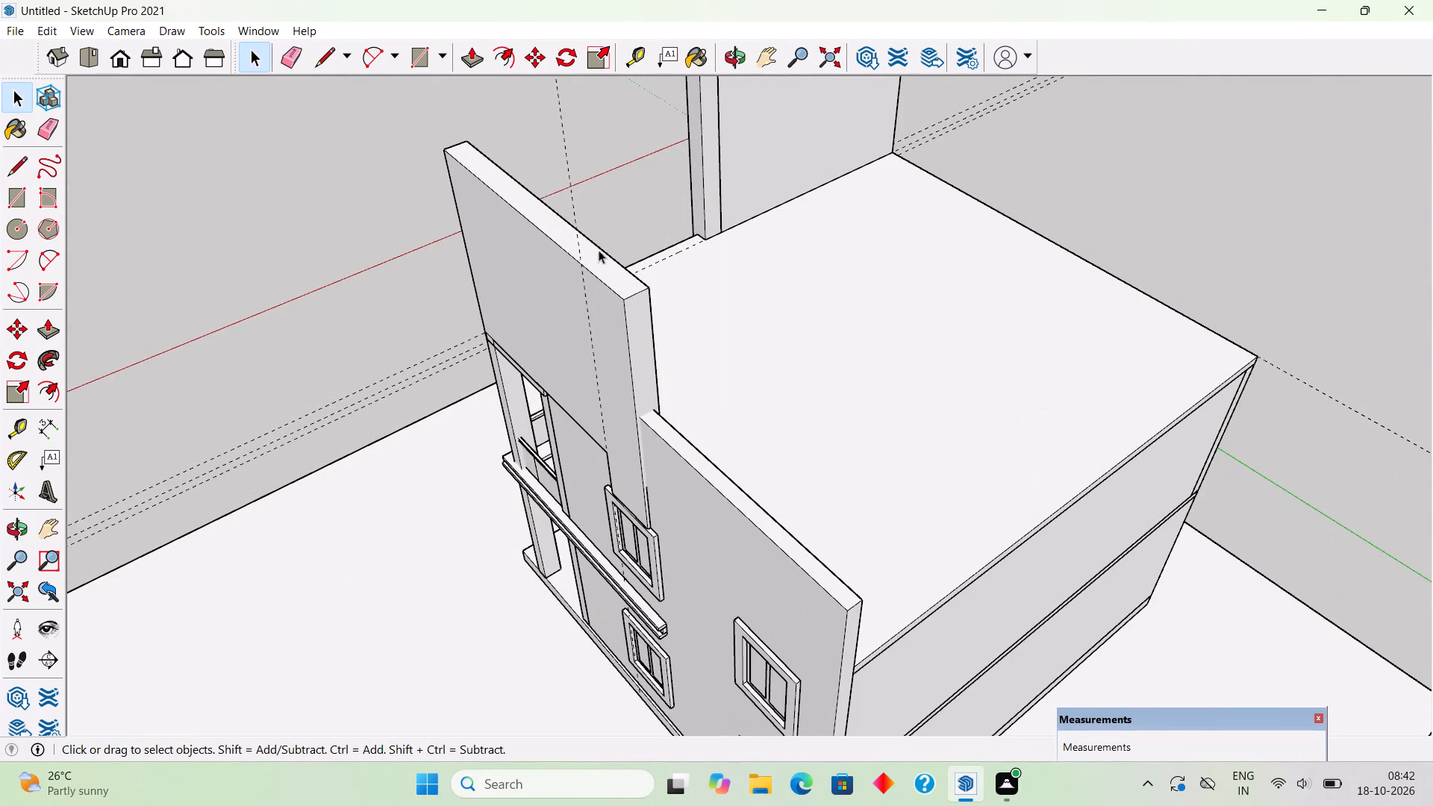
triple_click(607, 263)
key("p")
left_click(607, 263)
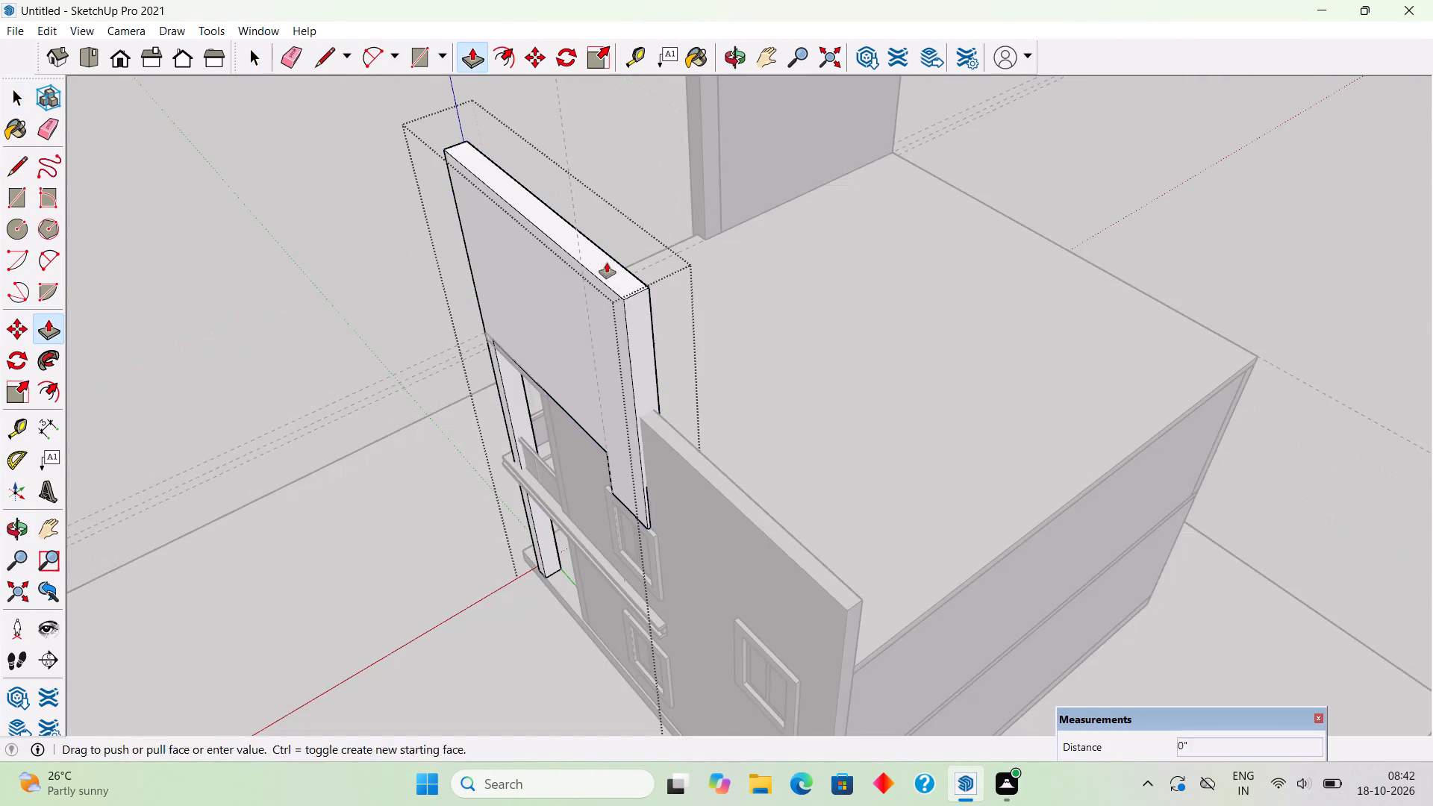
left_click(625, 286)
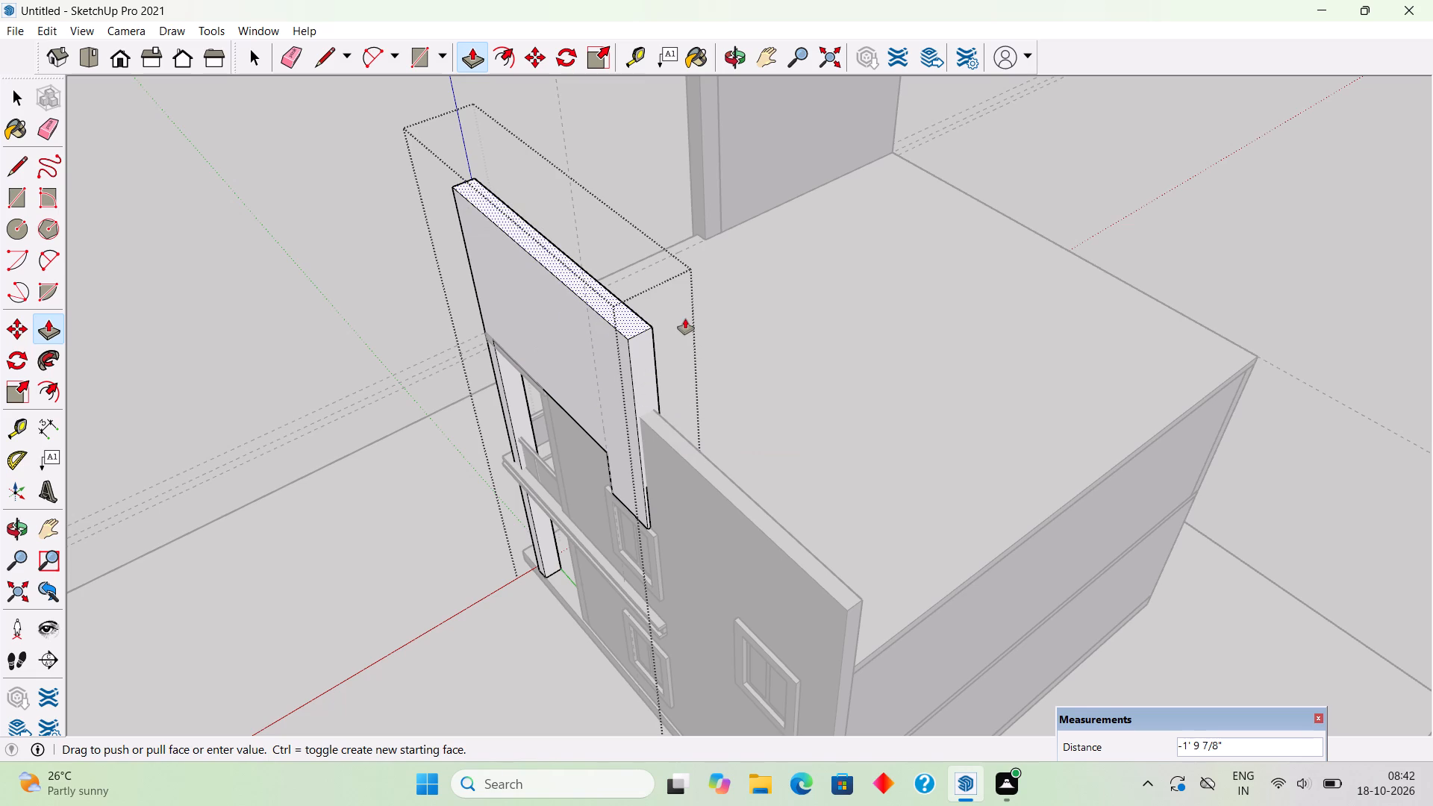
type("5'")
key("Return")
key("space")
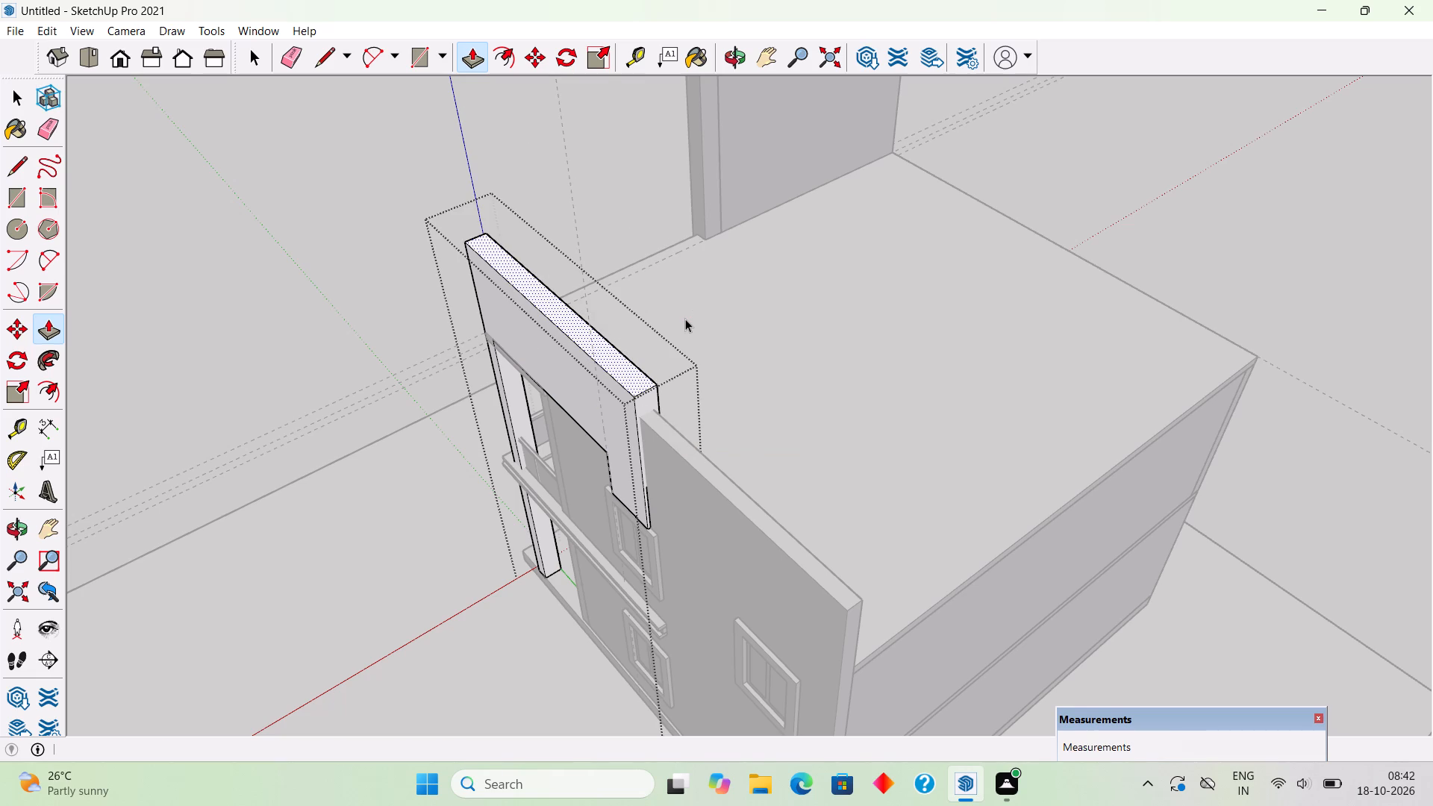
left_click(472, 129)
Inside the upper side wall's group, place a horizontal guide about 1' 4" below its top edge, level with the adjoining rear wall's top.
middle_click_drag(547, 366, 794, 174)
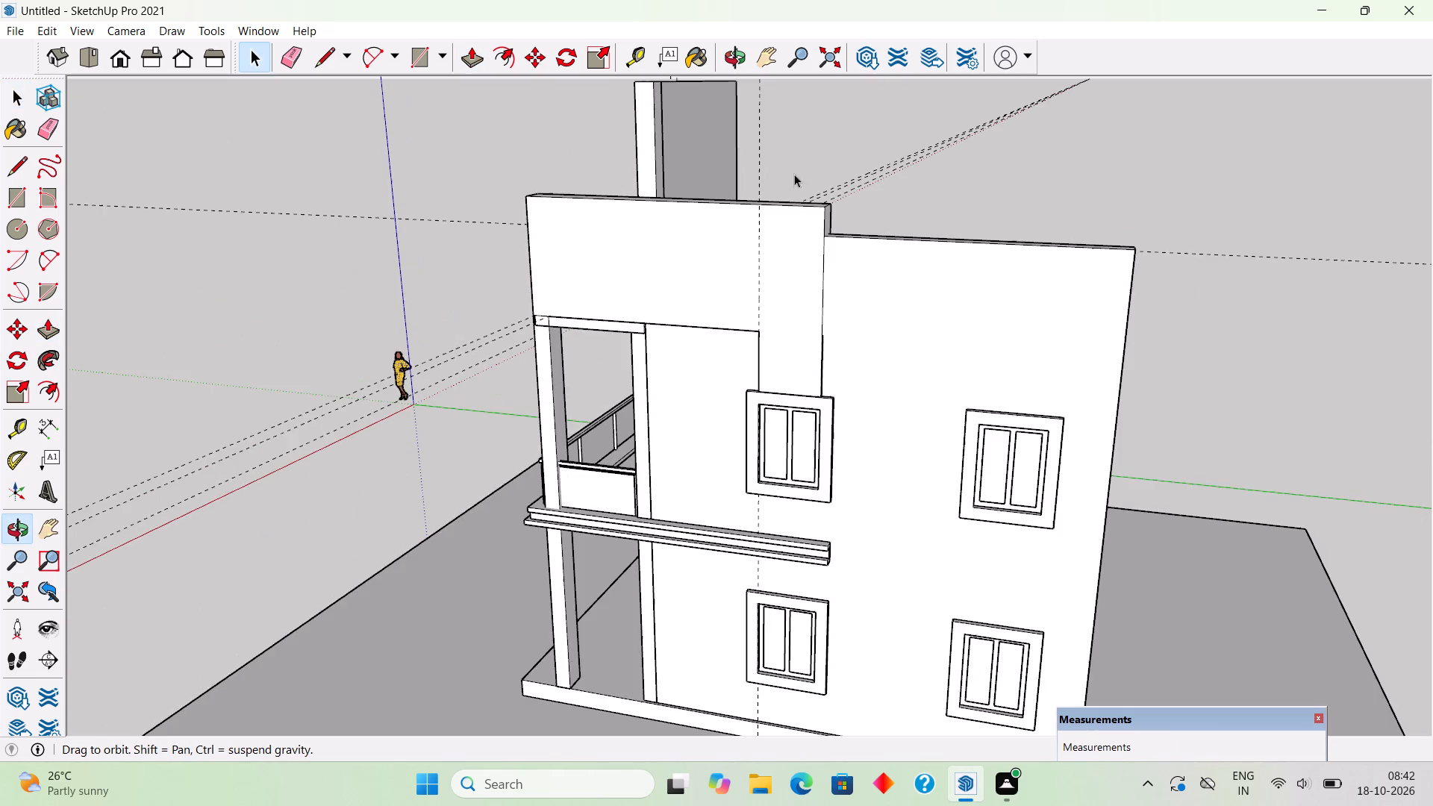
middle_click_drag(794, 174, 793, 174)
middle_click_drag(790, 387, 951, 340)
scroll(767, 260, "up", 1)
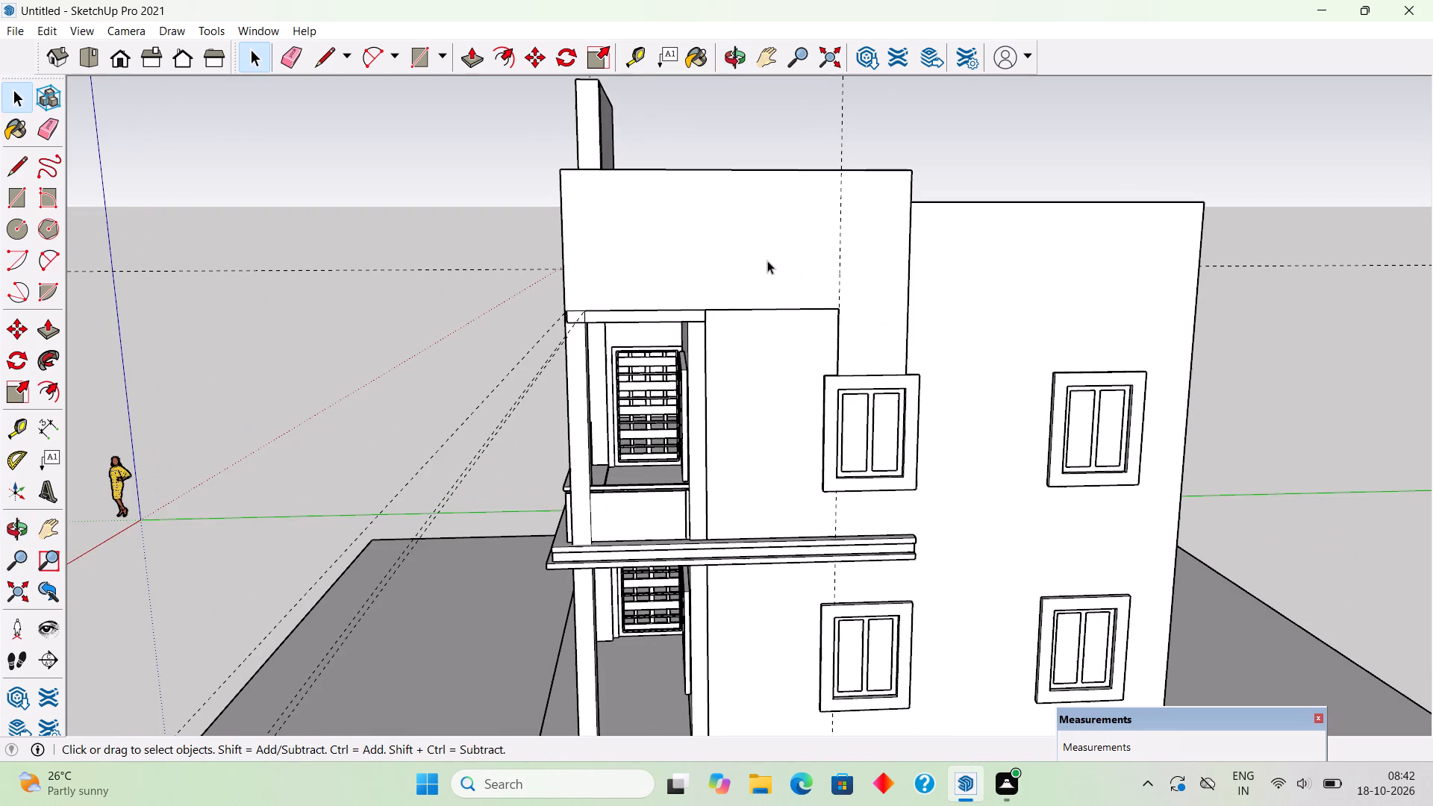
triple_click(714, 255)
scroll(791, 252, "up", 6)
middle_click_drag(815, 240, 894, 248)
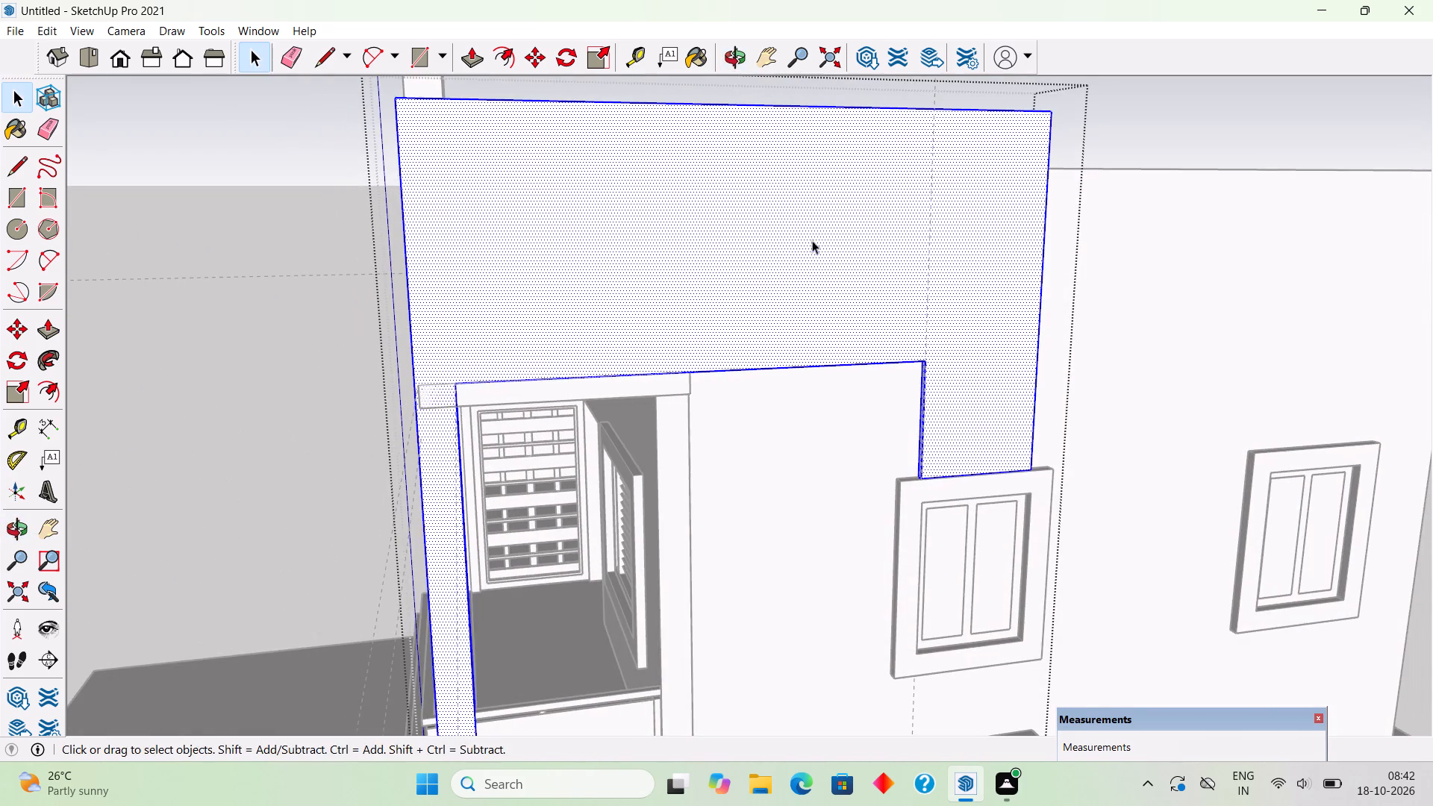
middle_click_drag(739, 240, 690, 223)
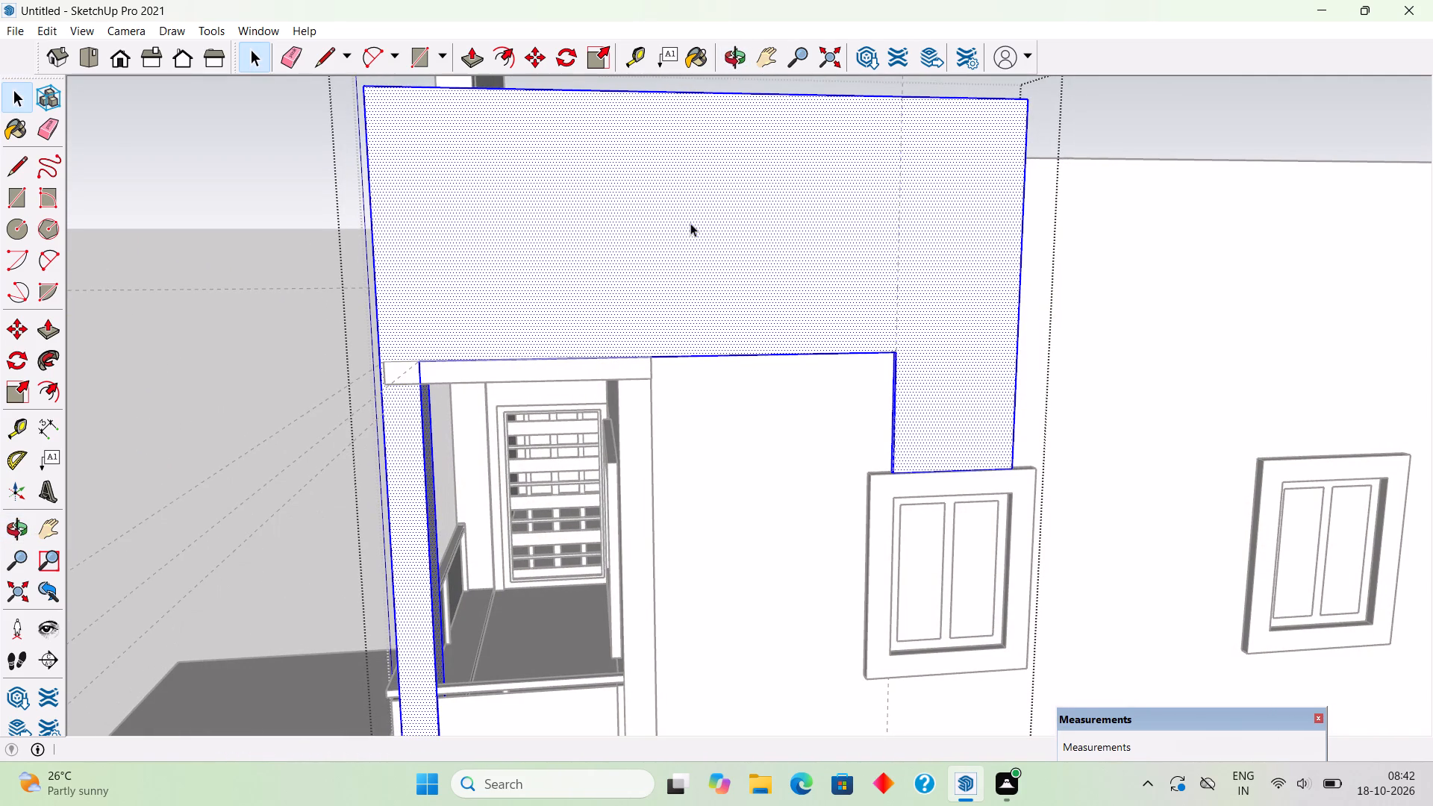
key("r")
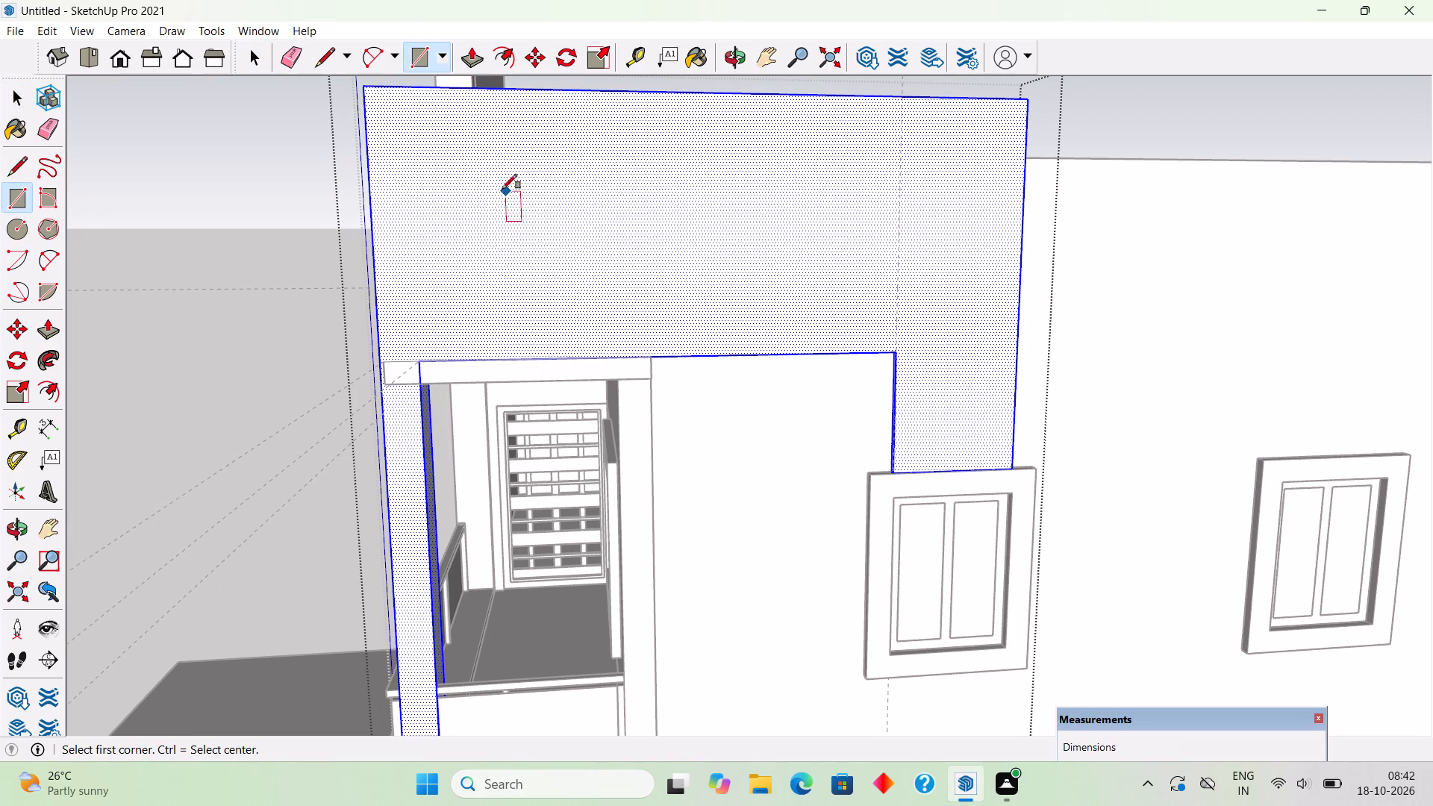
key("space")
type("t")
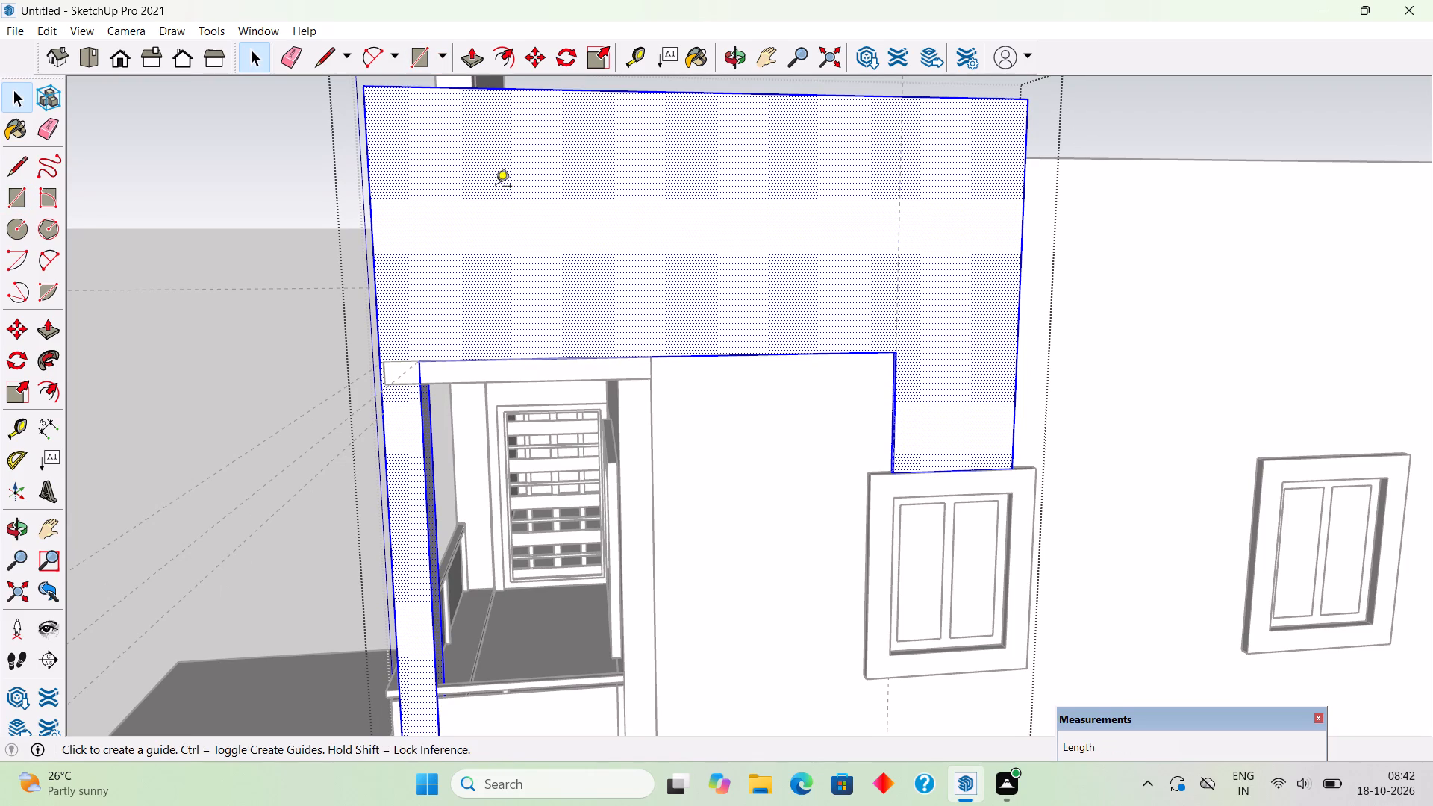
left_click(771, 96)
left_click(1027, 158)
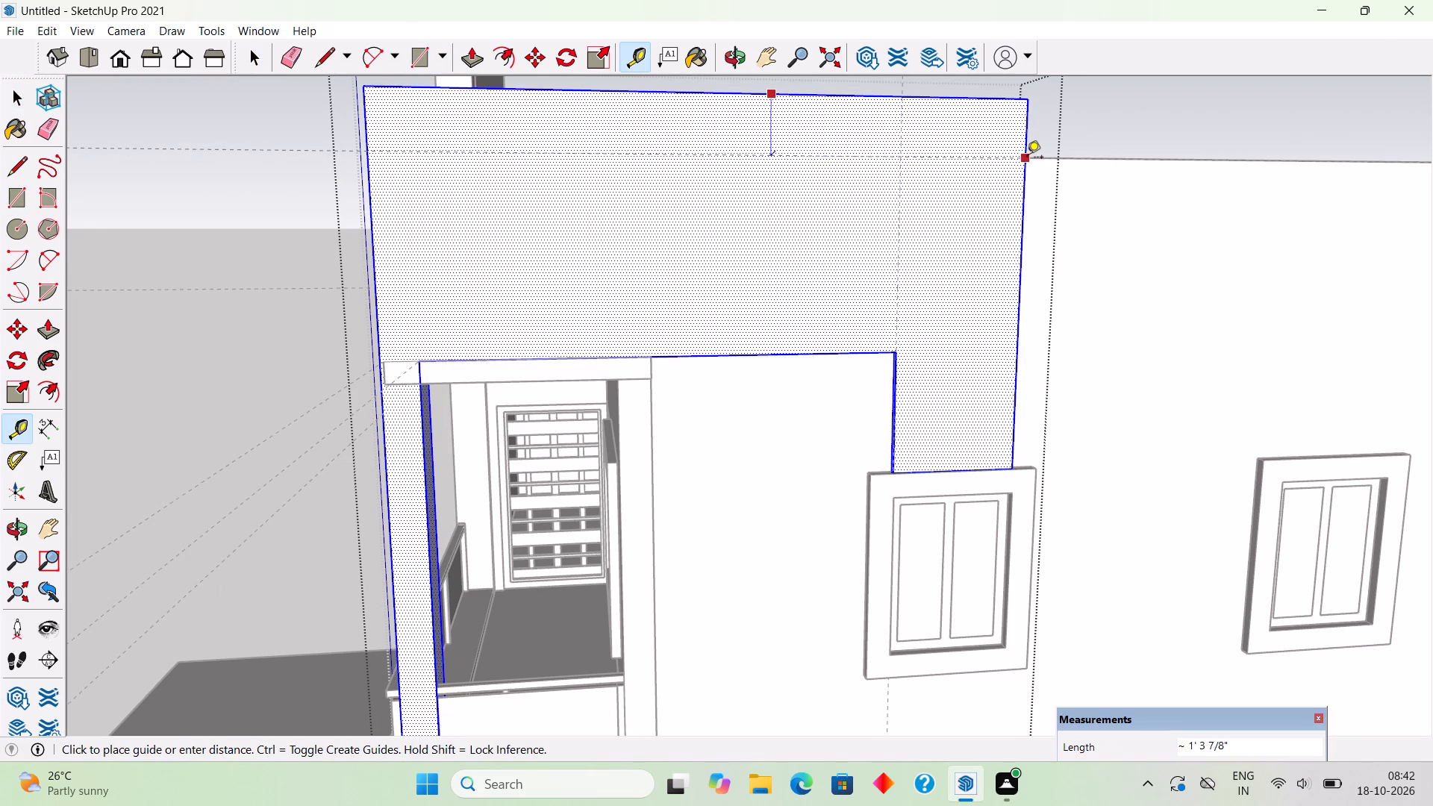
Add a vertical guide about 5' 11" behind the upper wall's front edge and another 3.5' forward of that guide.
middle_click_drag(905, 205, 610, 322)
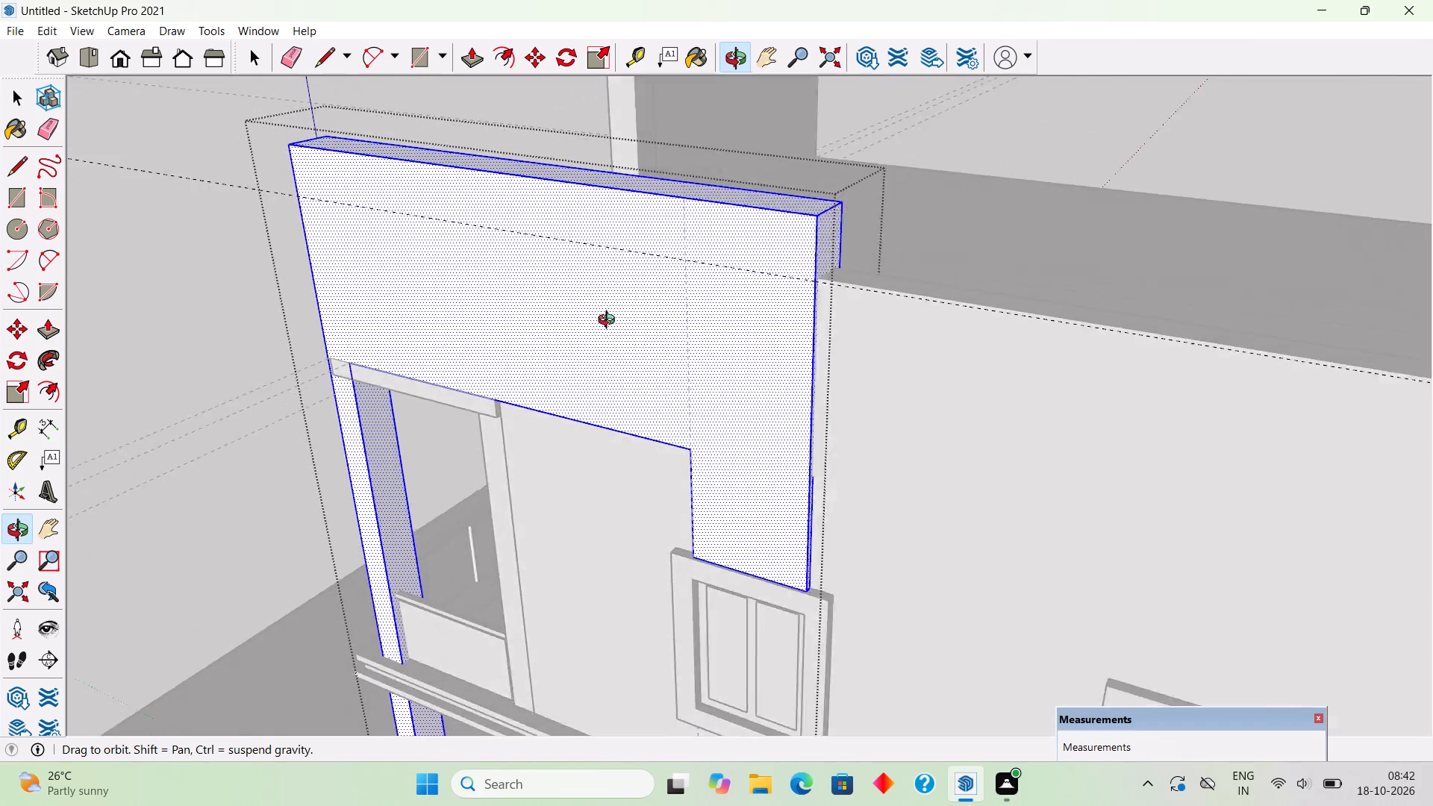
middle_click_drag(610, 322, 529, 305)
scroll(716, 240, "up", 5)
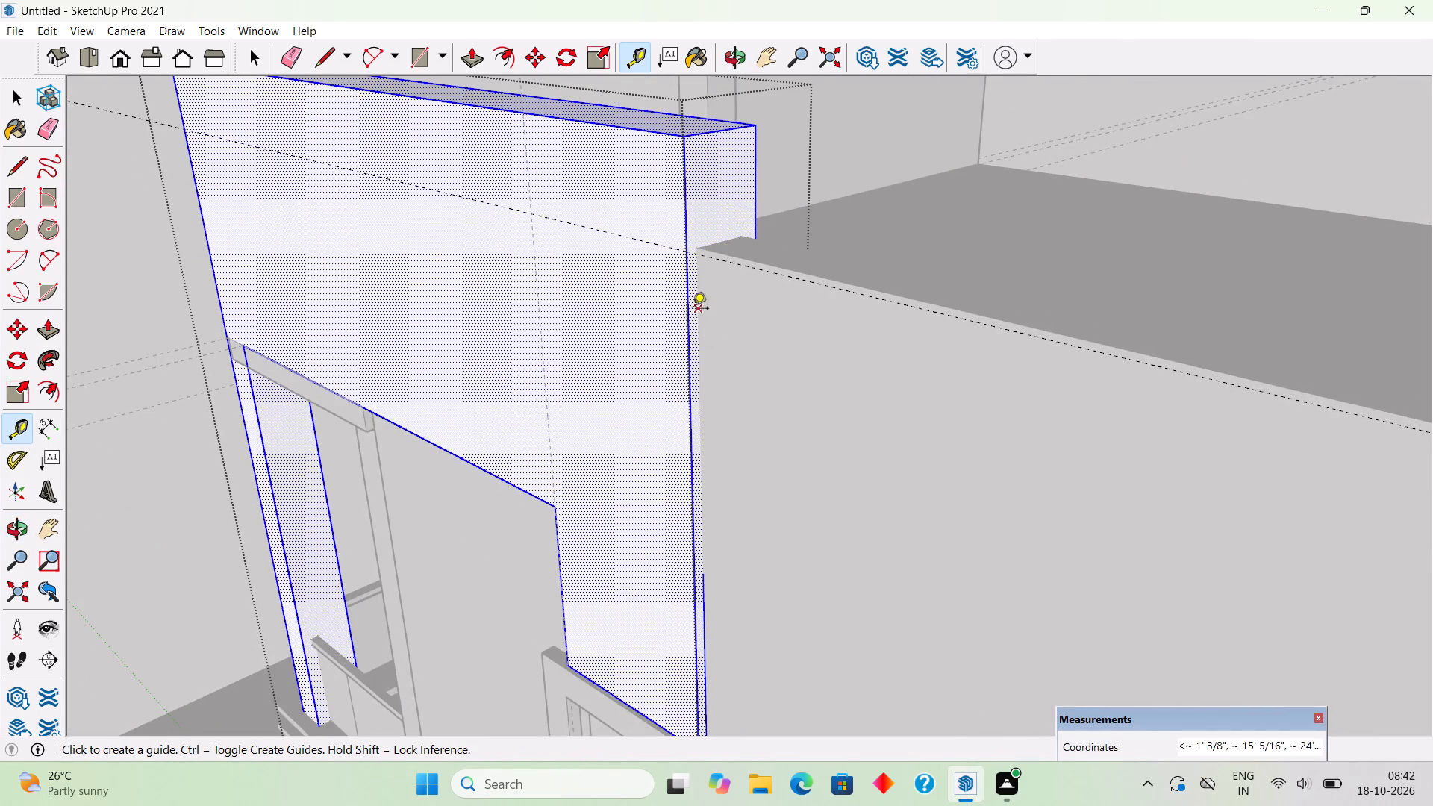
middle_click_drag(699, 292, 1020, 207)
scroll(1030, 217, "down", 2)
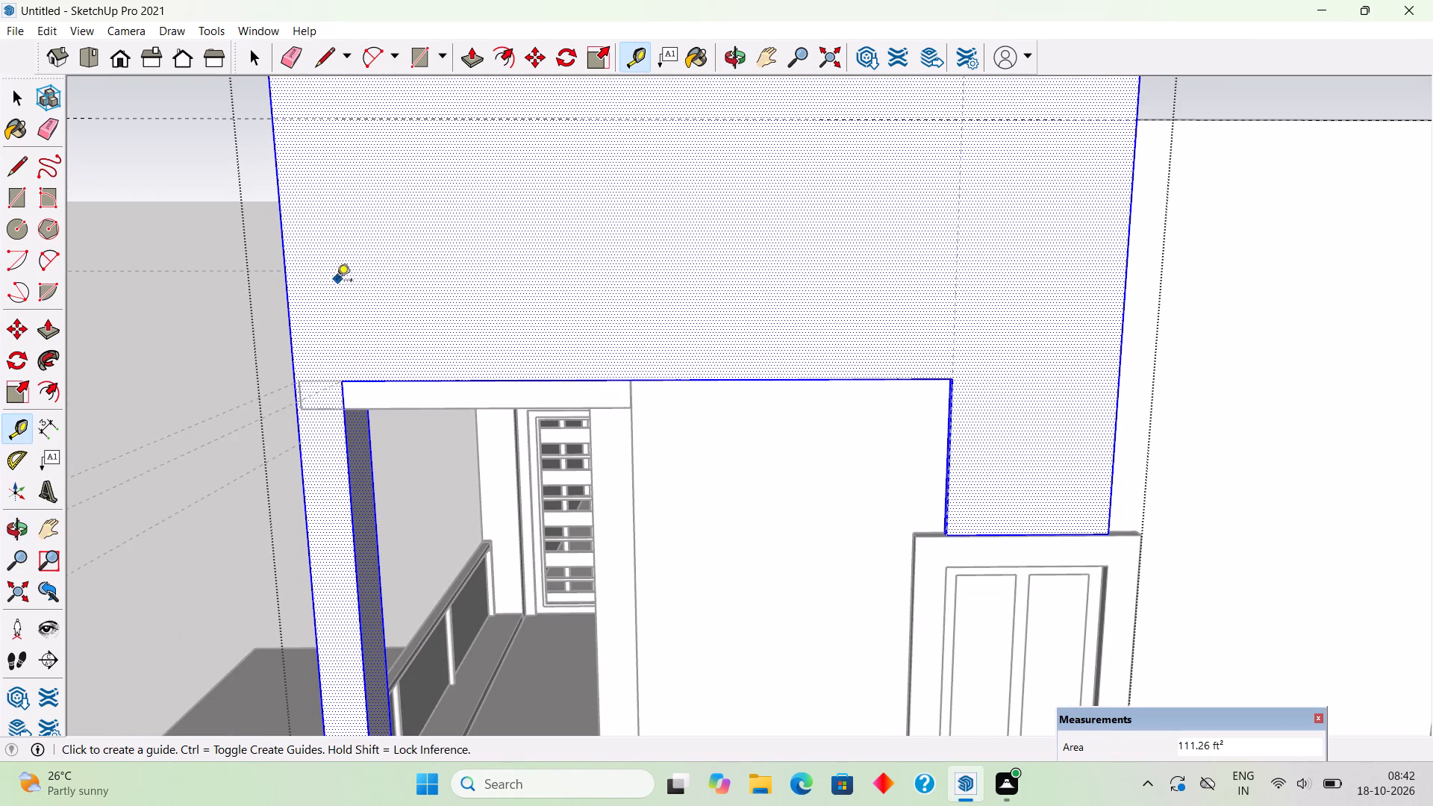
left_click(283, 299)
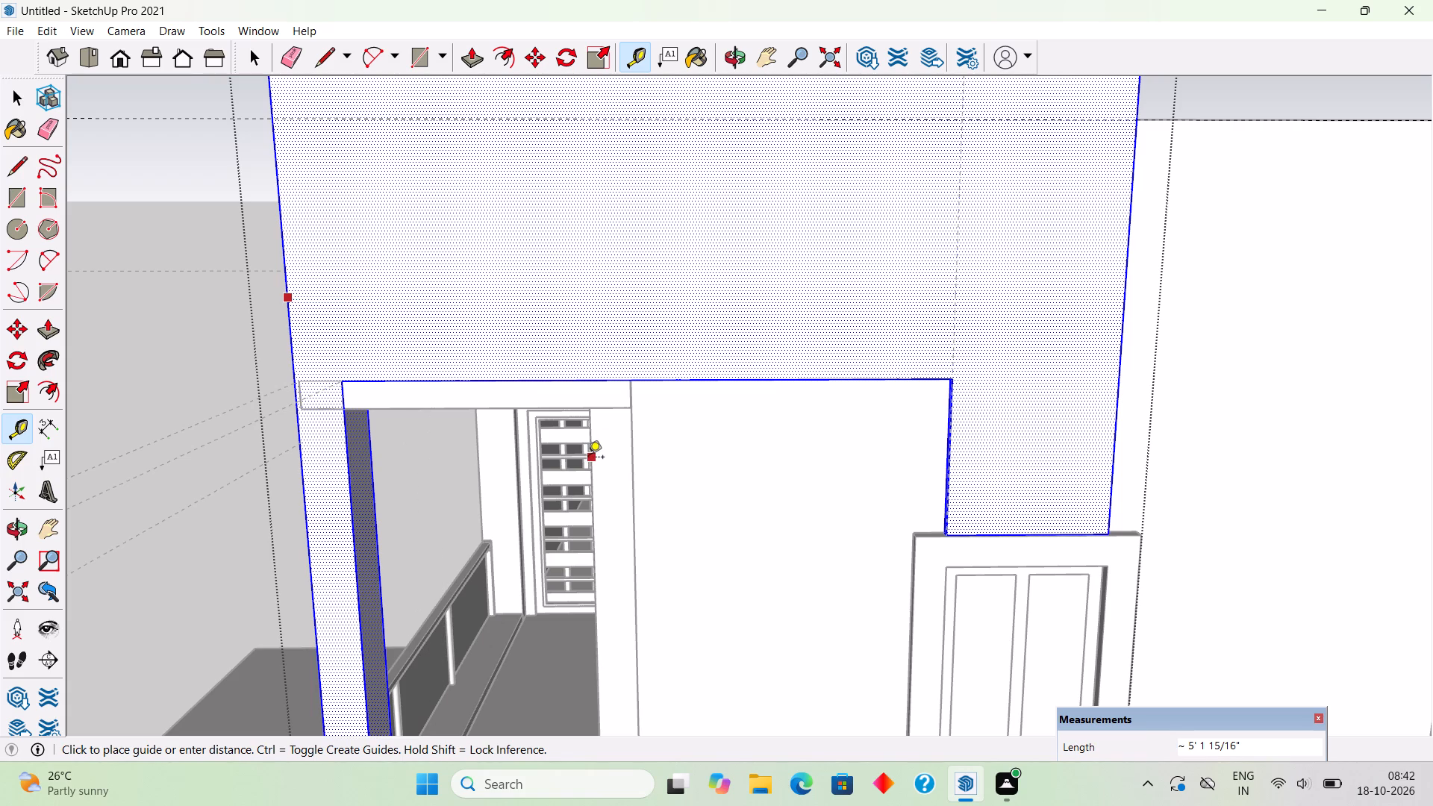
left_click(627, 413)
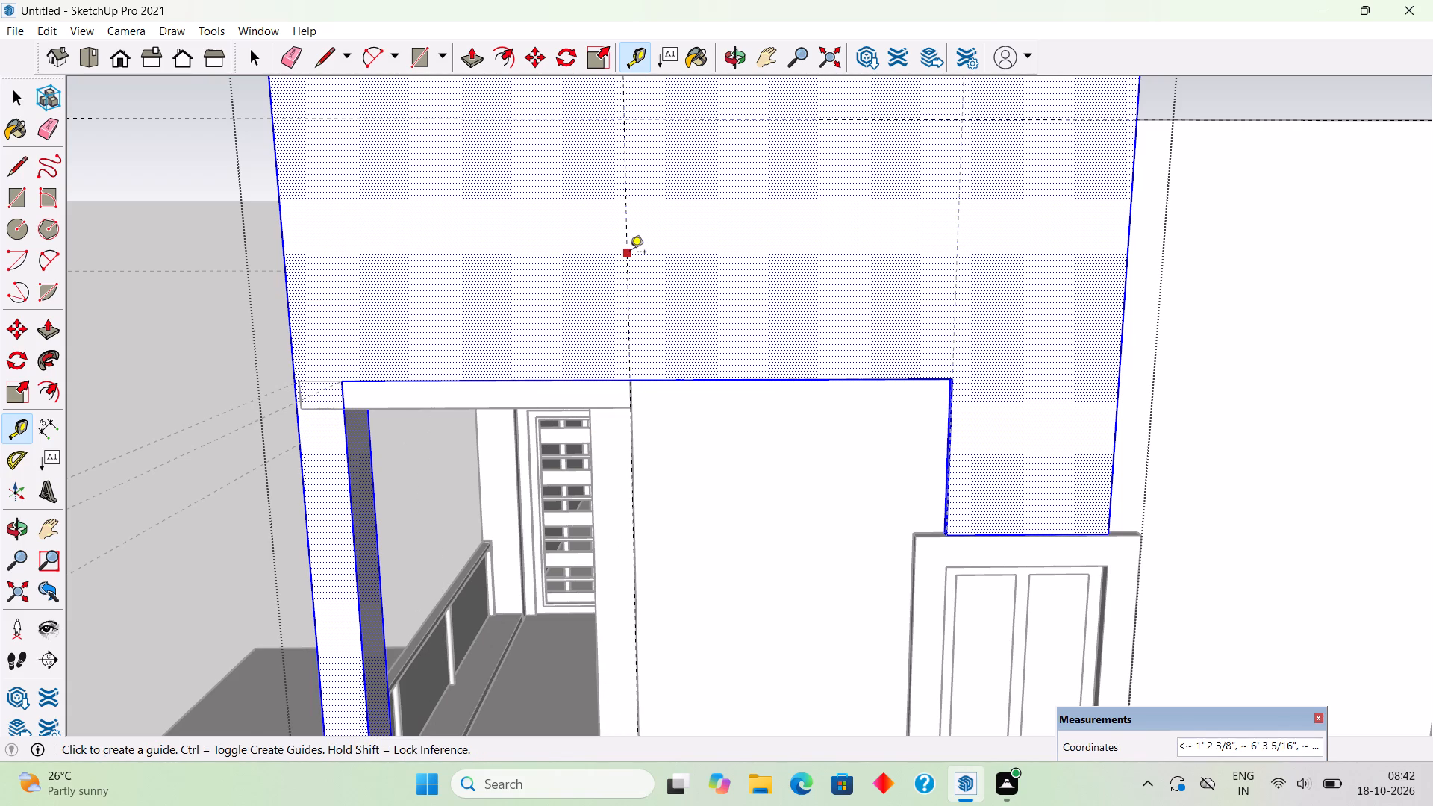
left_click(630, 253)
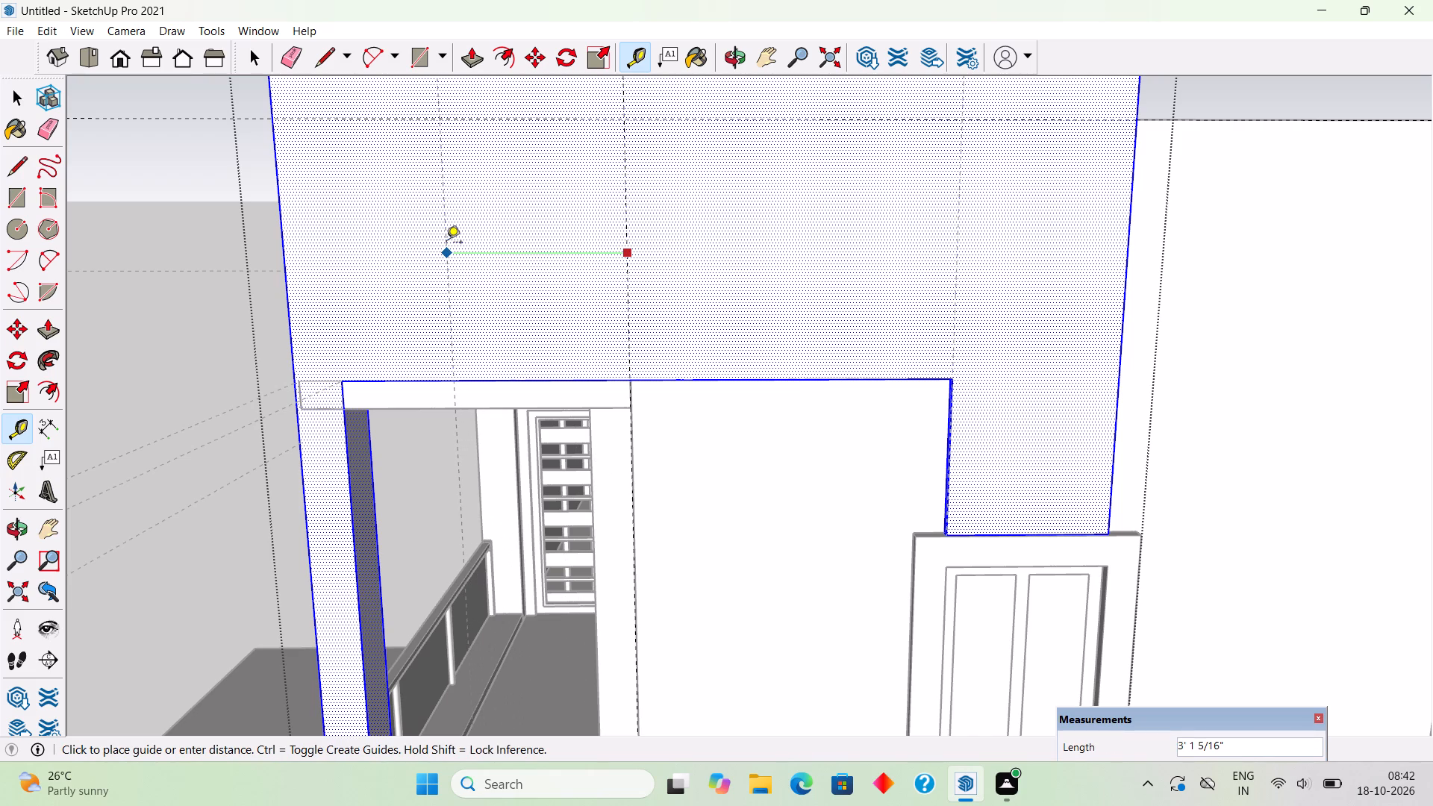
key("3")
type(".5'")
key("Return")
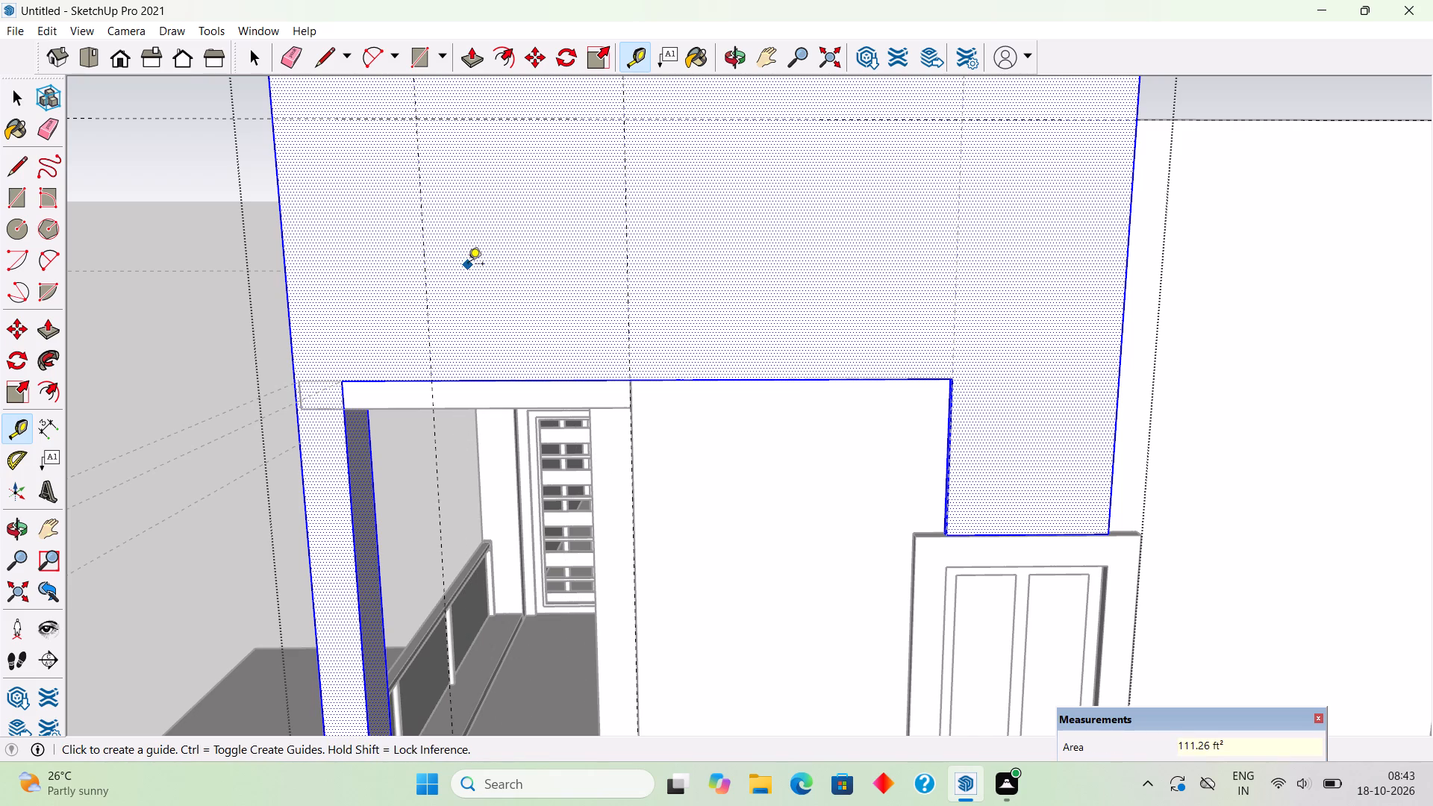
Add a second horizontal guide 2' below the first one on the upper wall's outer face.
left_click(561, 119)
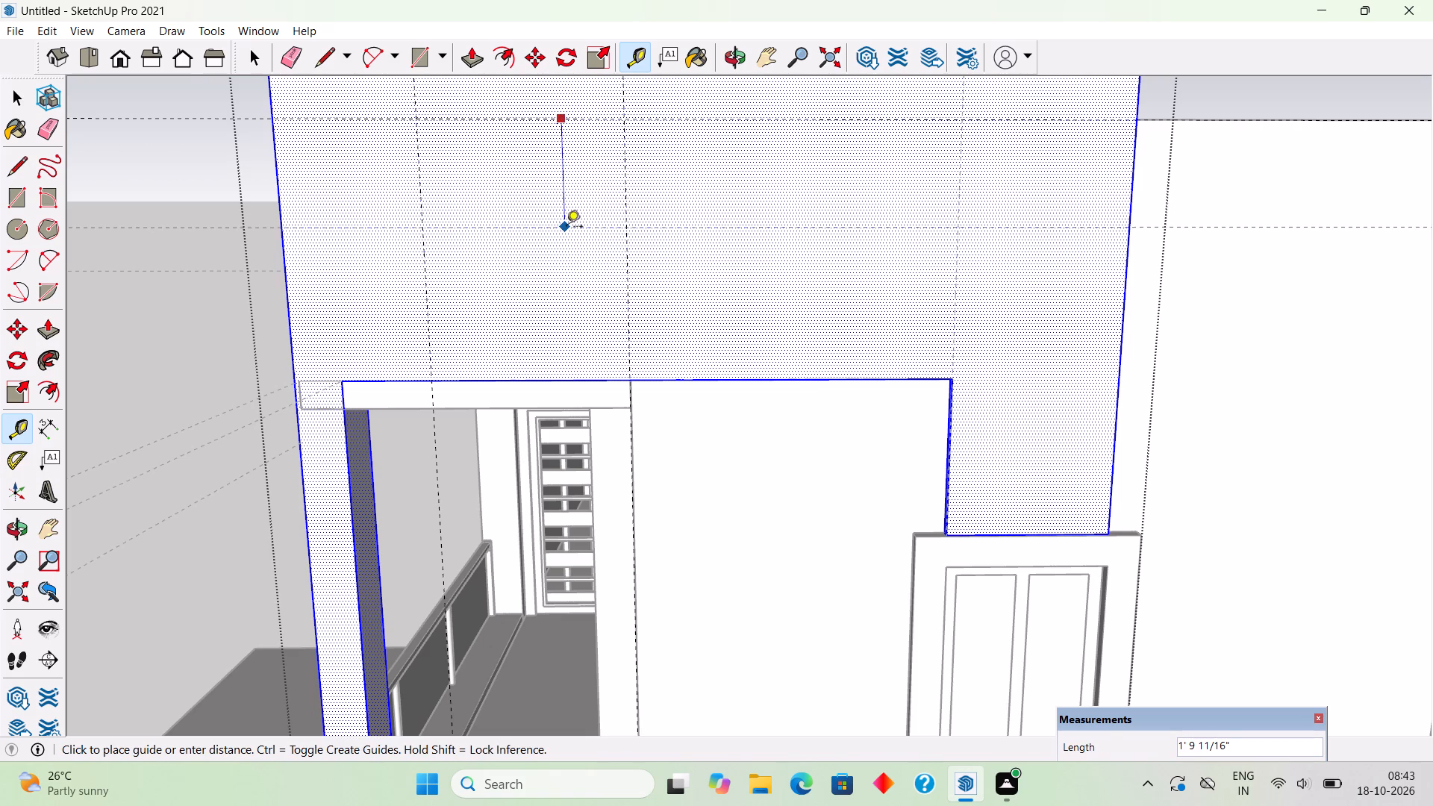
type("2'")
key("Return")
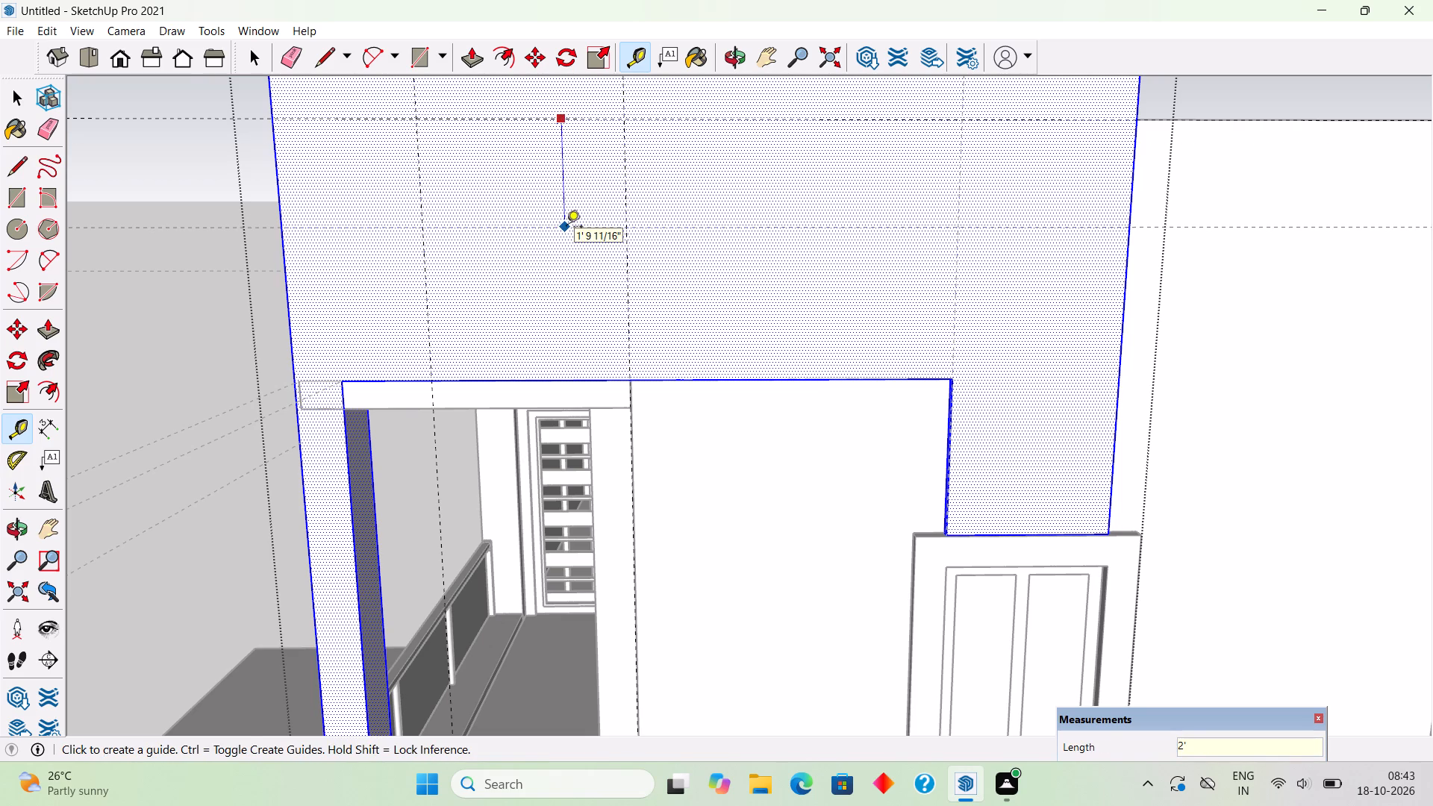
key("space")
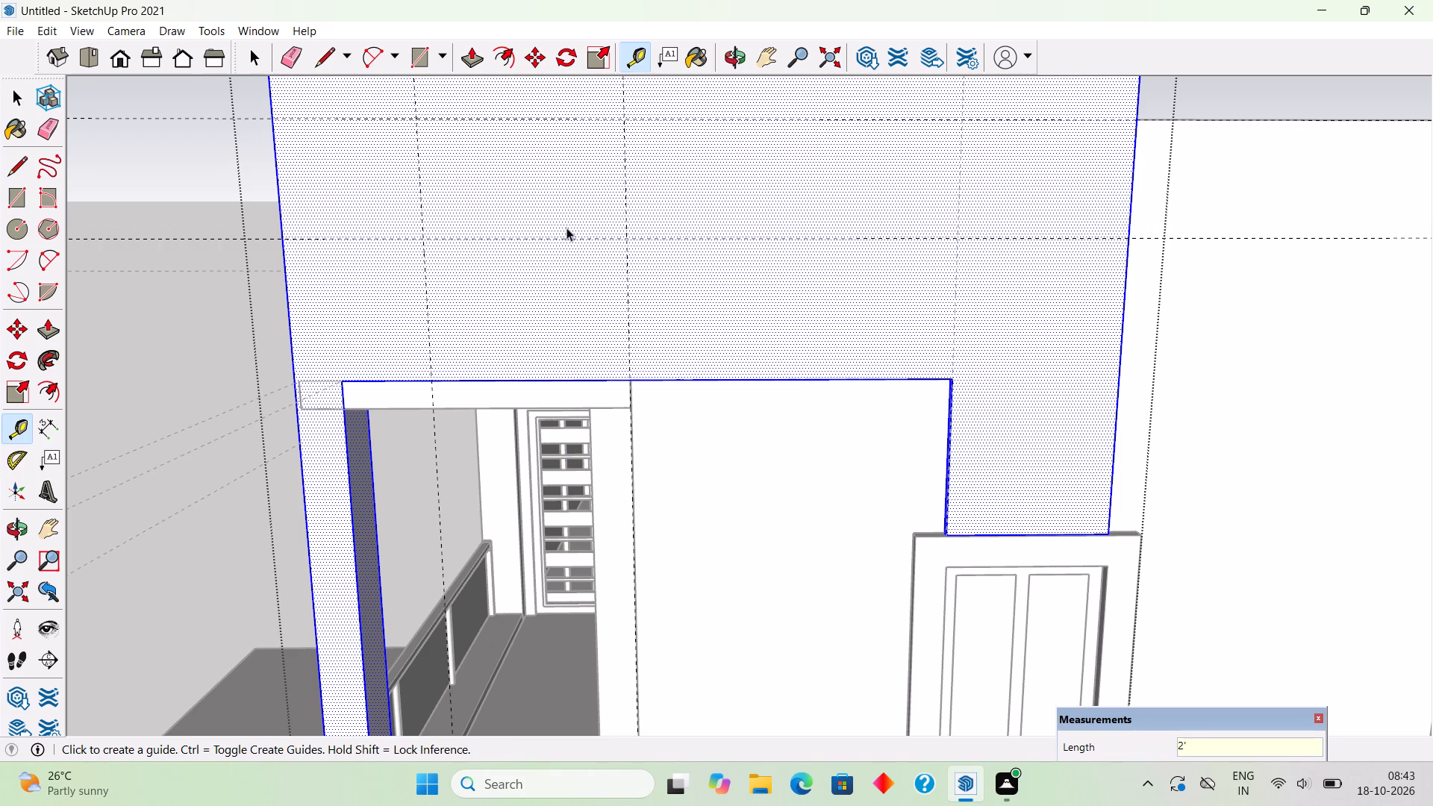
Draw a rectangle about 9' by 1' 9" on the upper wall's face, from the front vertical guide to the rear one between the horizontal guides.
scroll(569, 247, "down", 2)
middle_click_drag(613, 285, 666, 299)
scroll(666, 299, "down", 3)
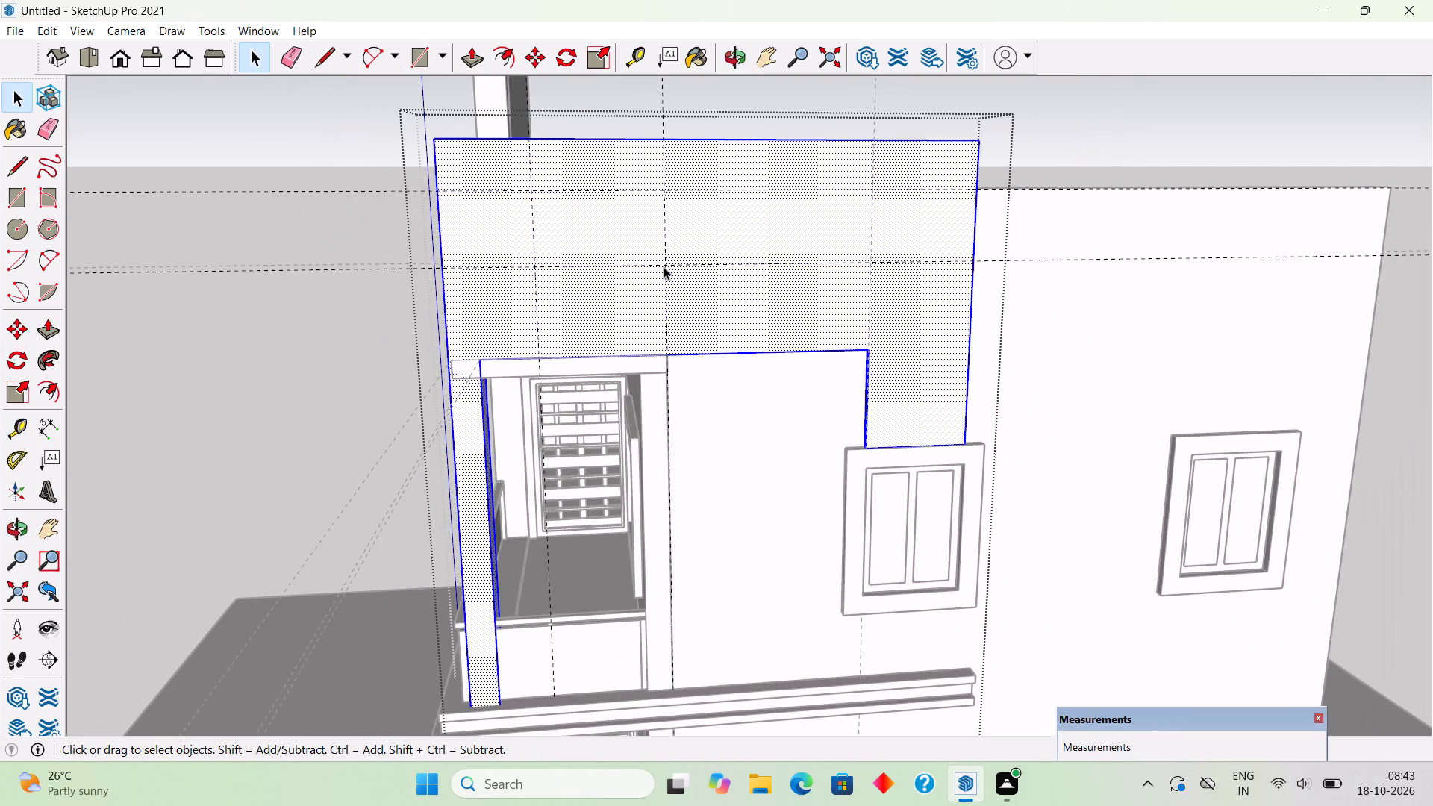
middle_click_drag(648, 267, 636, 266)
scroll(636, 266, "down", 1)
scroll(617, 240, "up", 3)
key("r")
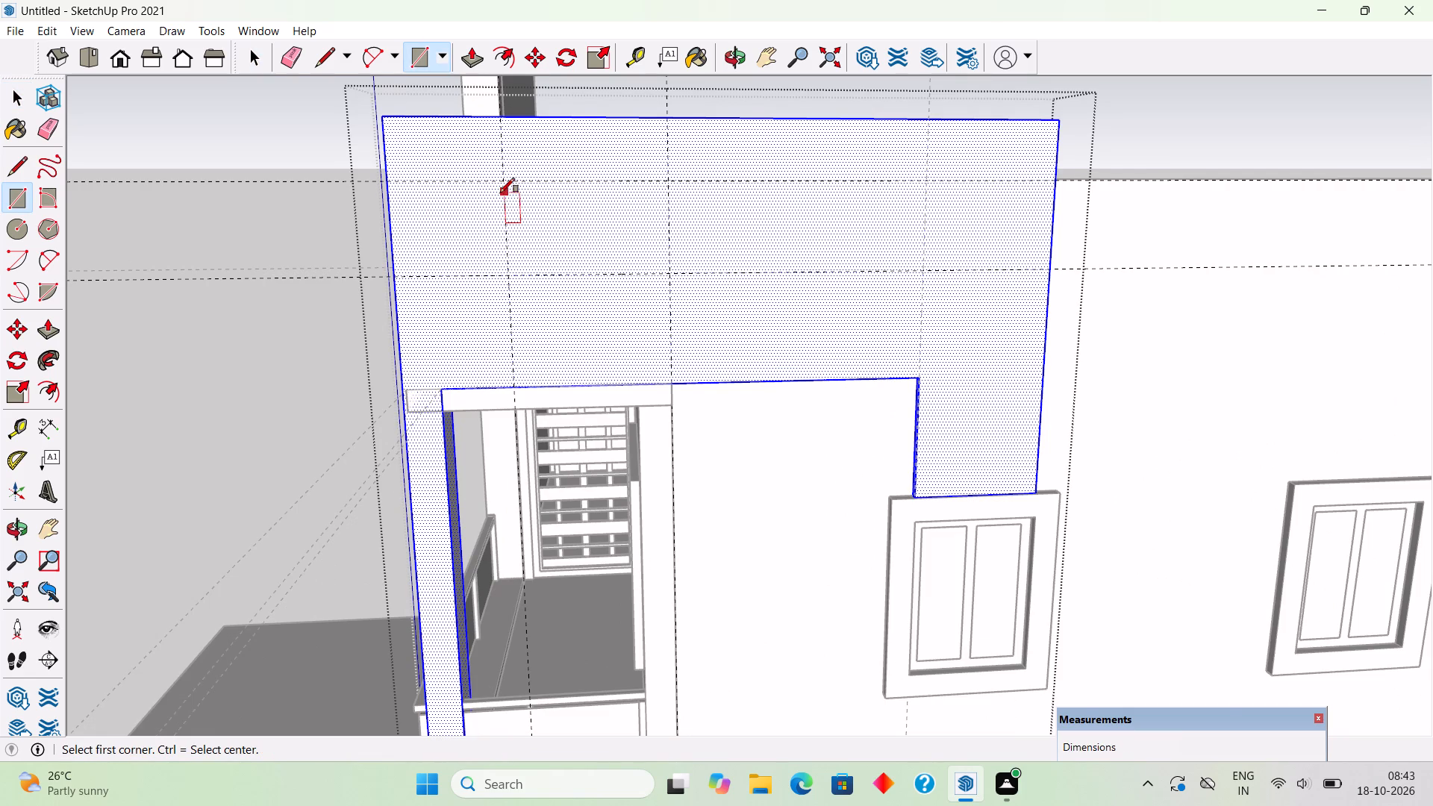
scroll(498, 208, "up", 9)
left_click(512, 173)
scroll(548, 247, "down", 2)
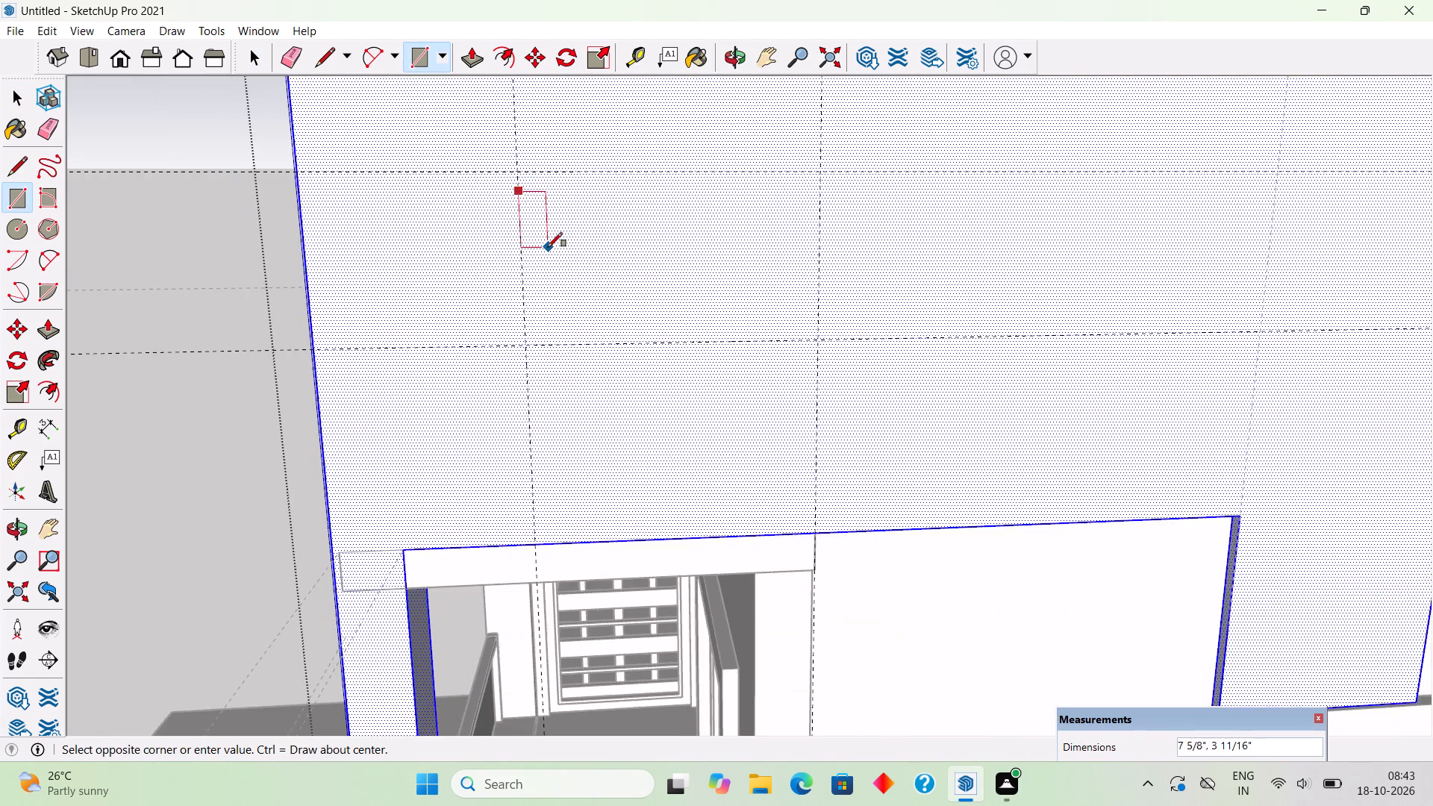
scroll(548, 247, "down", 9)
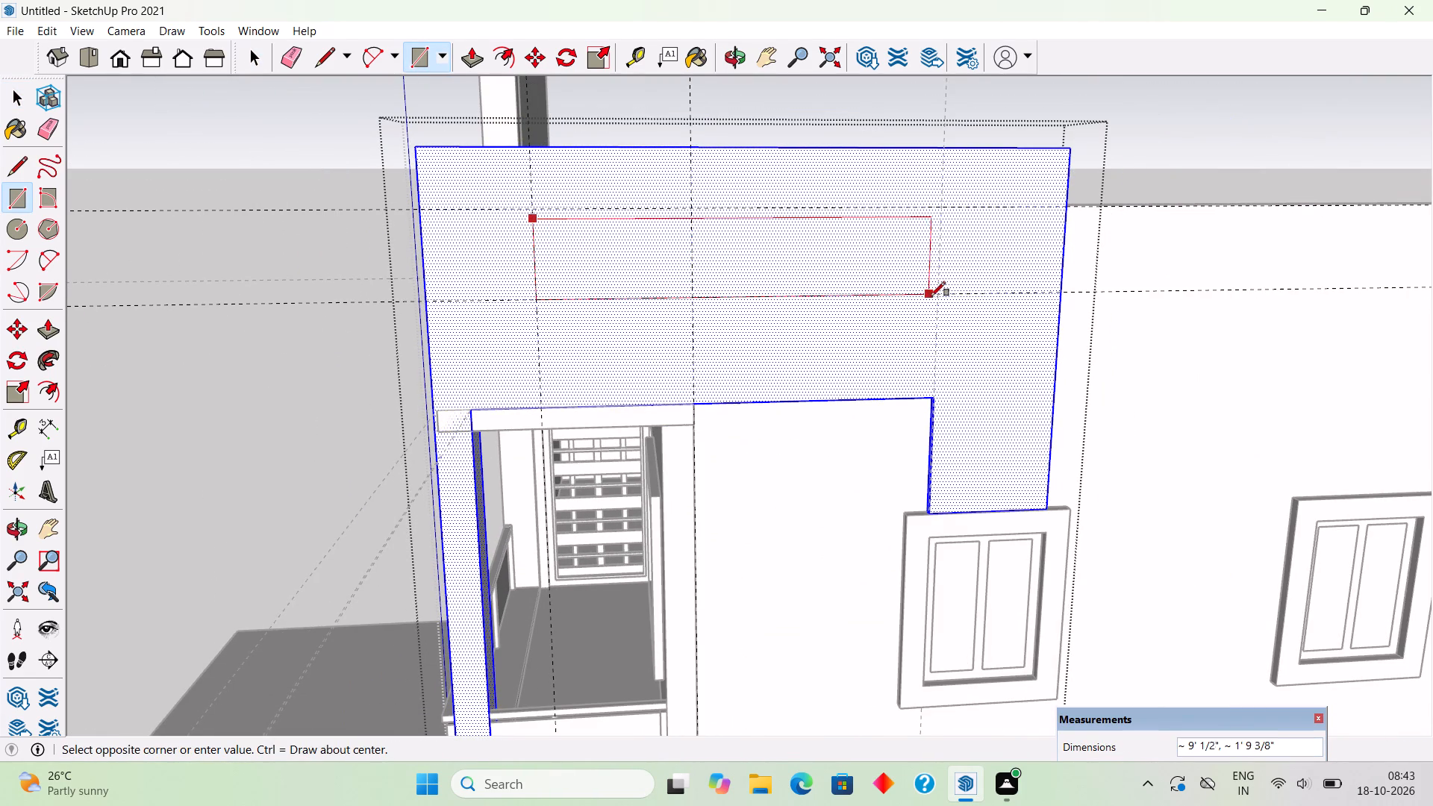
left_click(942, 296)
Push the long rectangle through the upper wall's thickness to cut a horizontal opening.
key("p")
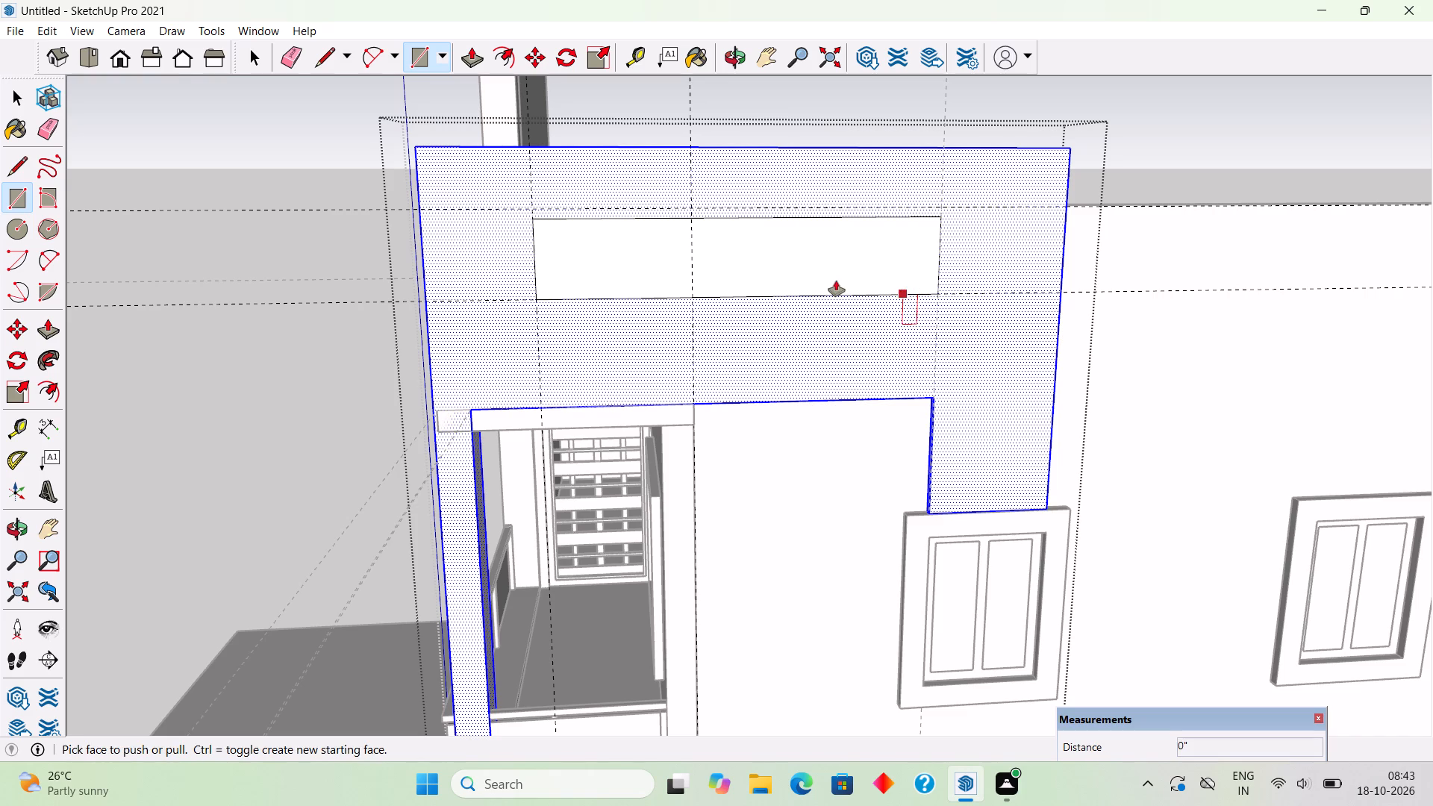
left_click_drag(835, 281, 671, 264)
middle_click_drag(728, 292, 755, 302)
key("space")
scroll(734, 291, "up", 3)
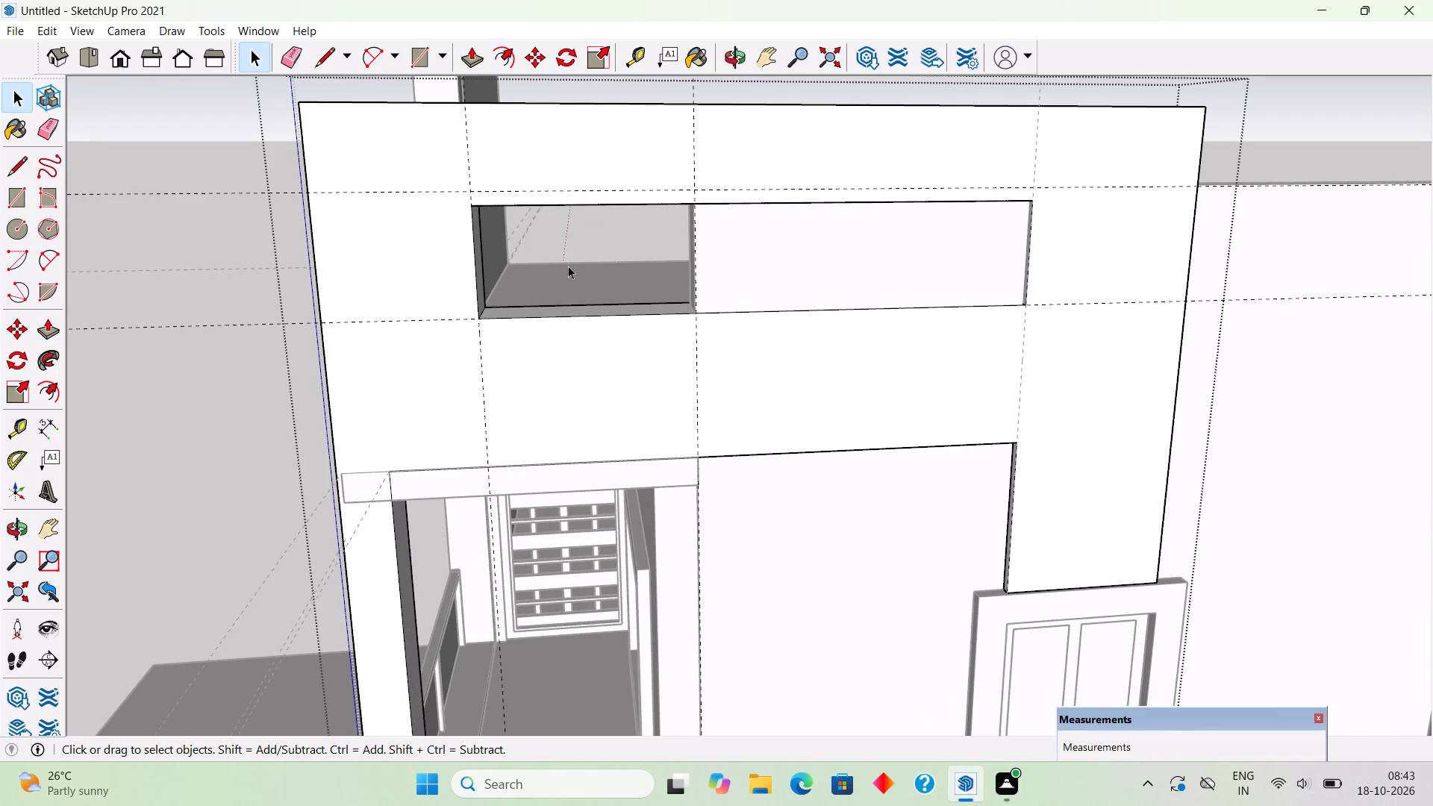
Open the main side wall for editing and draw an edge across the base of its end face seen inside the opening.
left_click(263, 234)
middle_click_drag(382, 327, 673, 412)
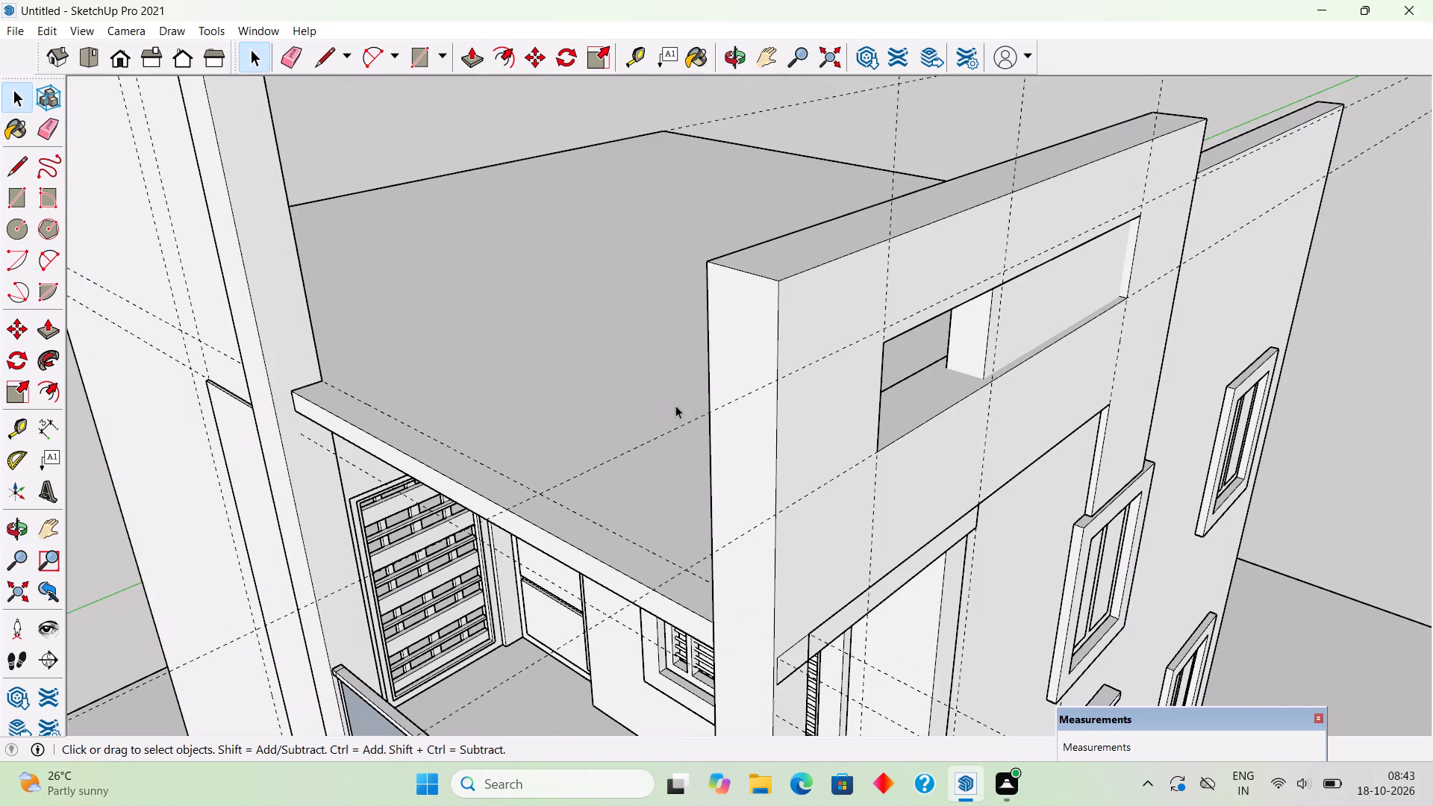
scroll(684, 398, "up", 3)
triple_click(1083, 330)
middle_click_drag(1111, 378, 1088, 340)
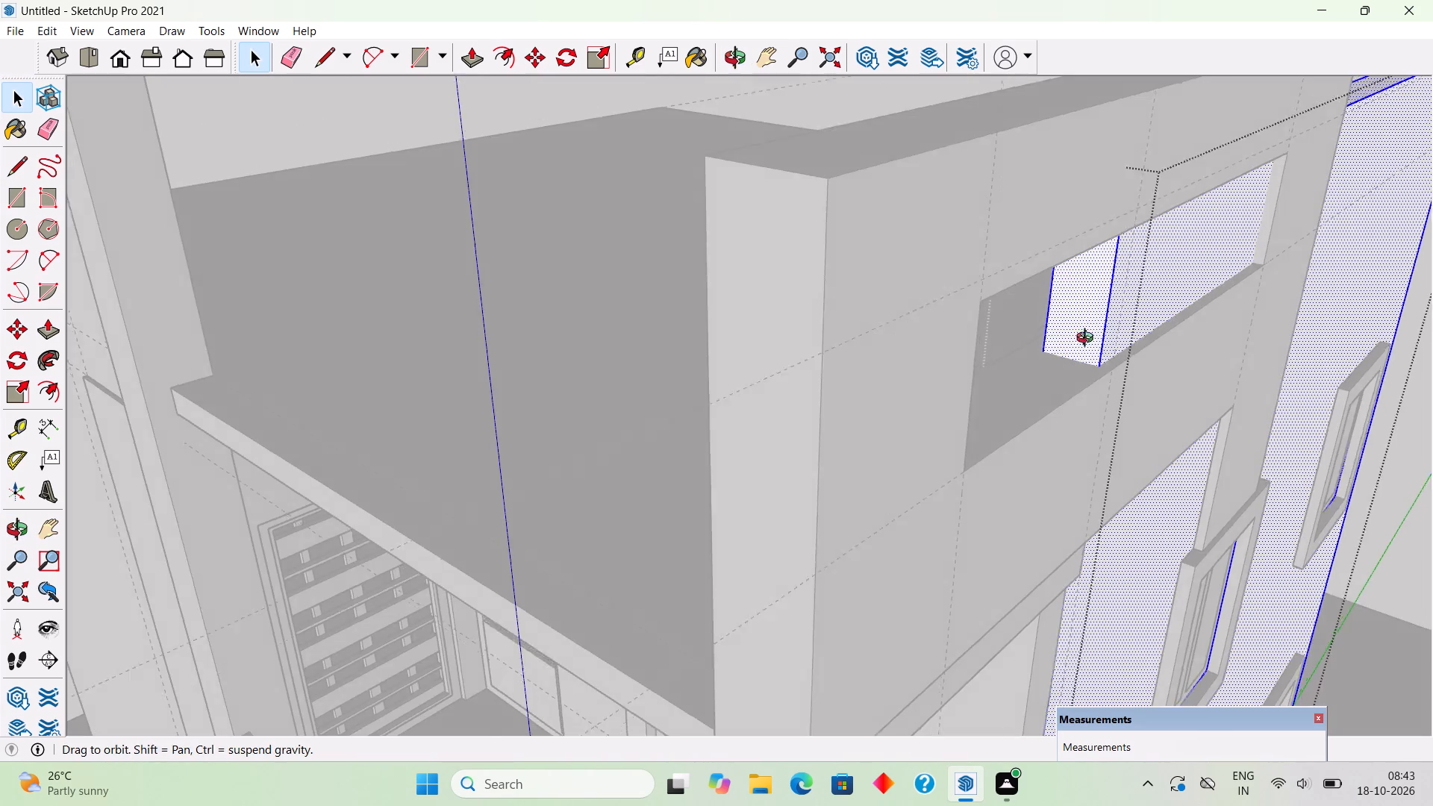
middle_click_drag(1088, 340, 1018, 268)
left_click(941, 137)
middle_click_drag(972, 205, 978, 275)
left_click(984, 270)
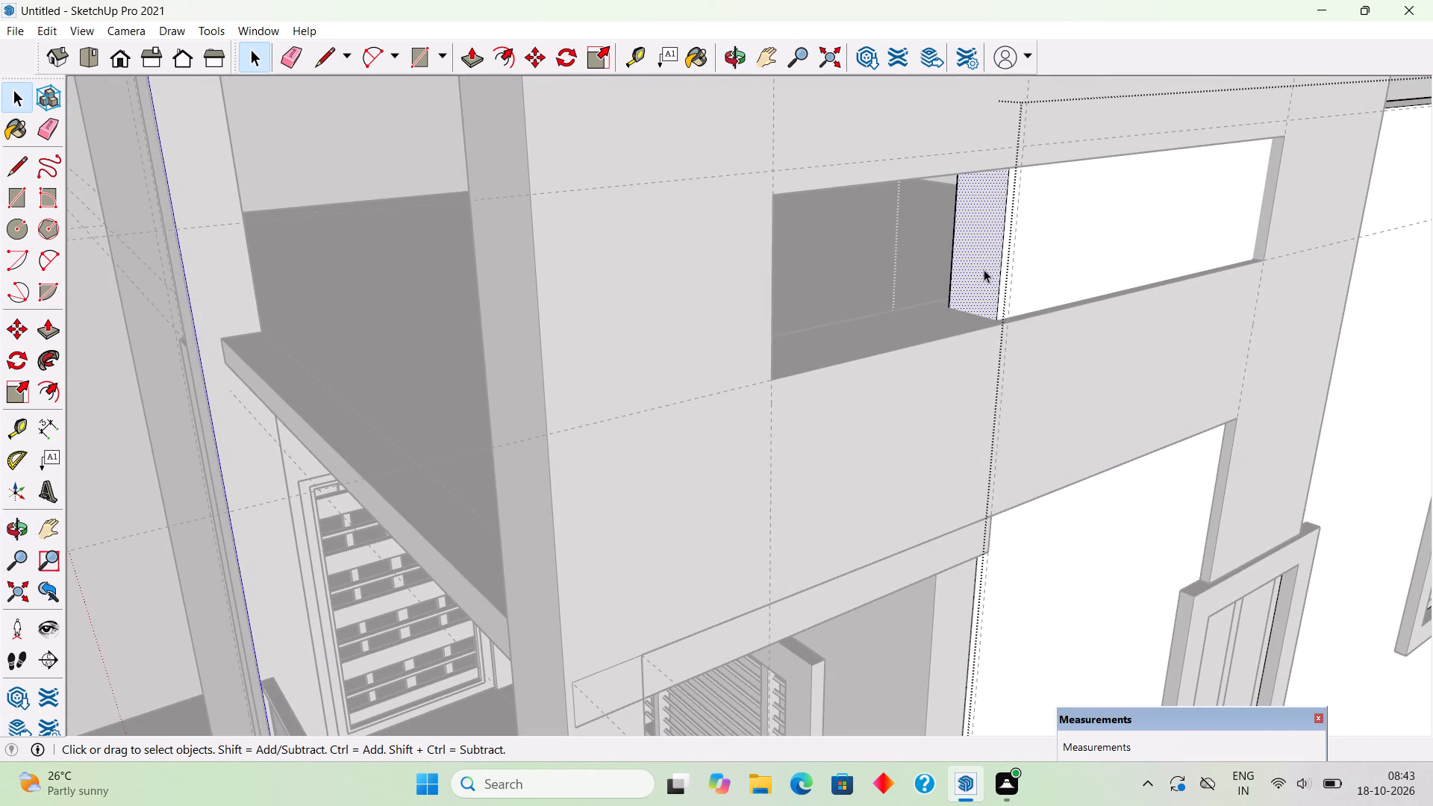
key("p")
left_click(984, 269)
key("space")
scroll(1008, 295, "up", 3)
key("l")
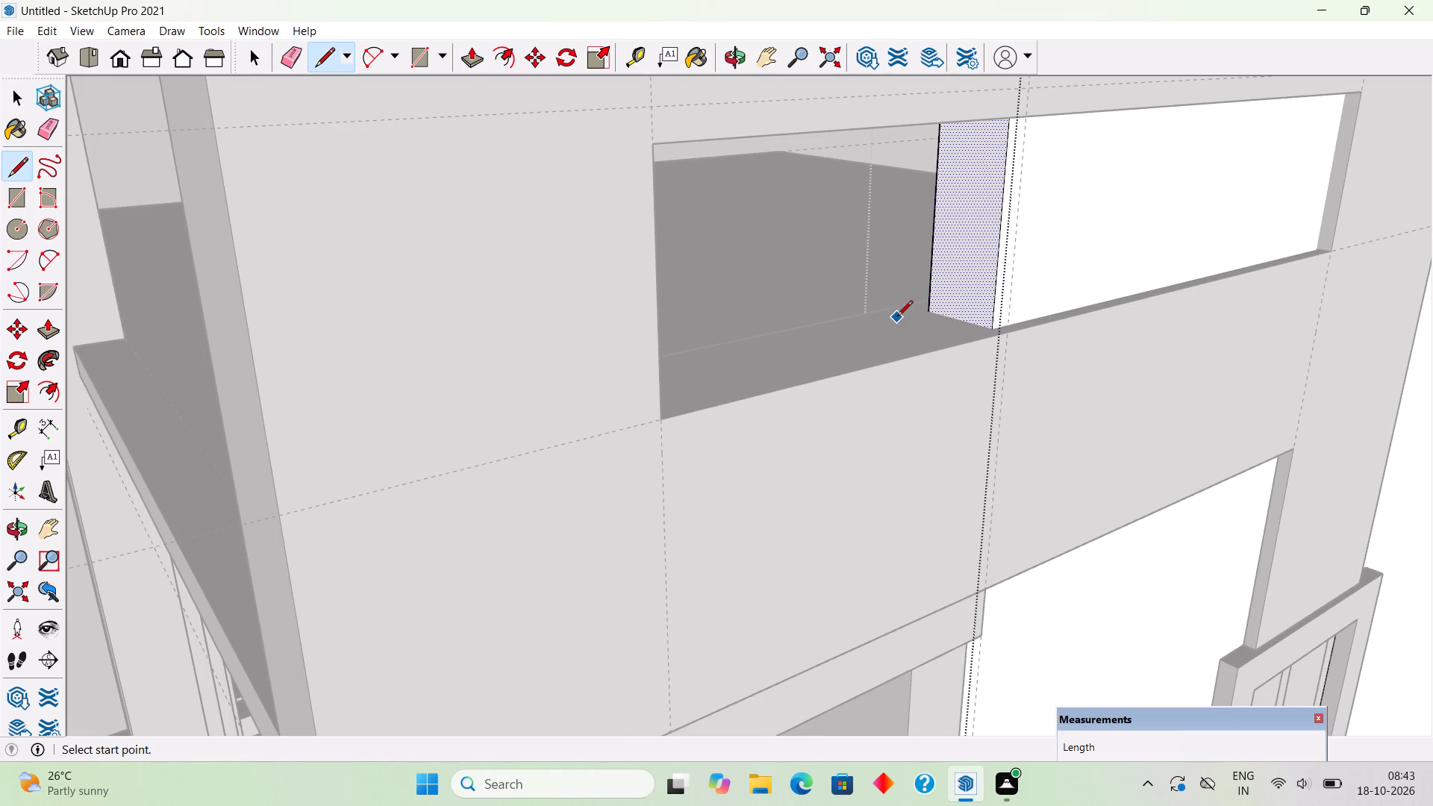
left_click(927, 310)
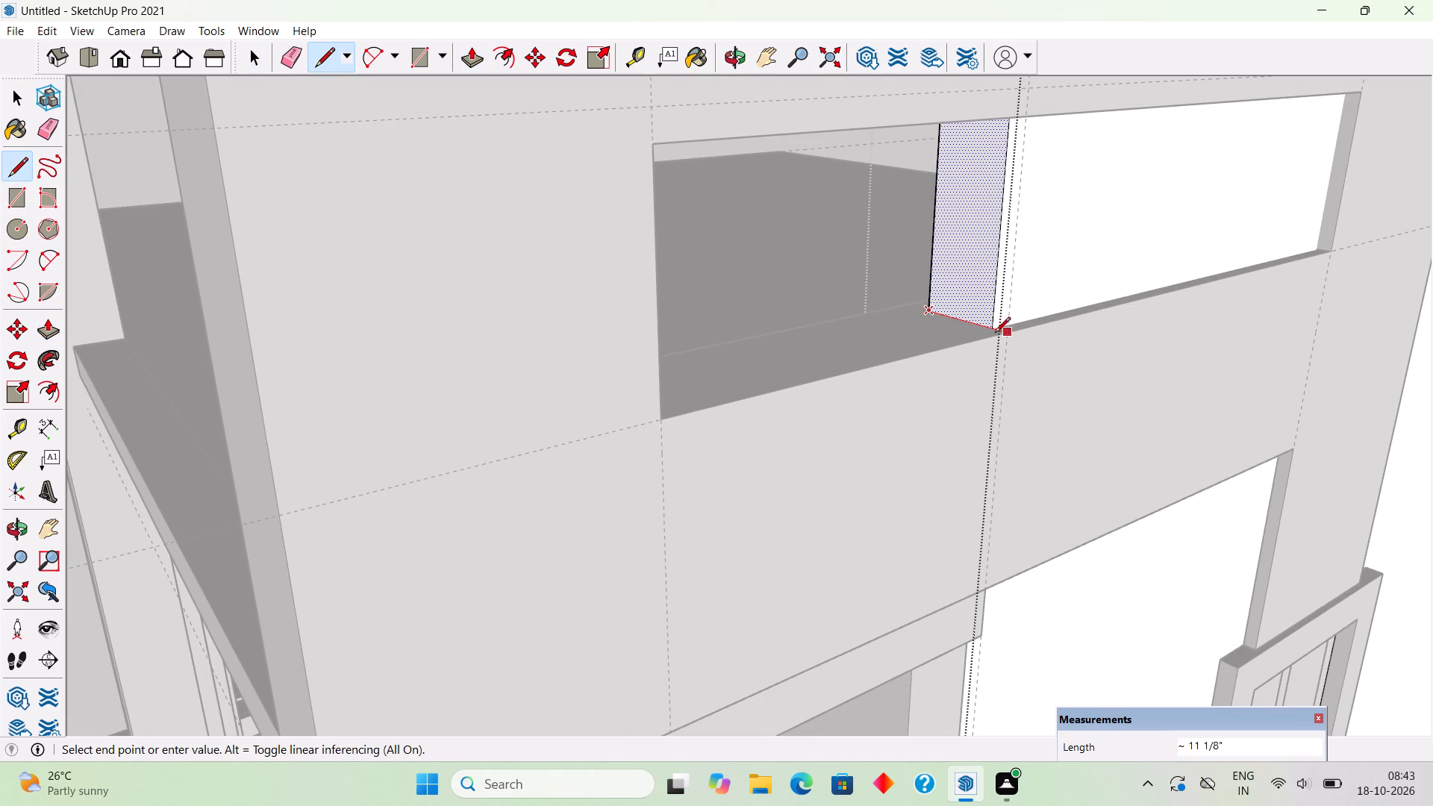
left_click(995, 322)
Push the main wall's end face inside the opening back about 5' 9" towards the opening's rear side.
key("p")
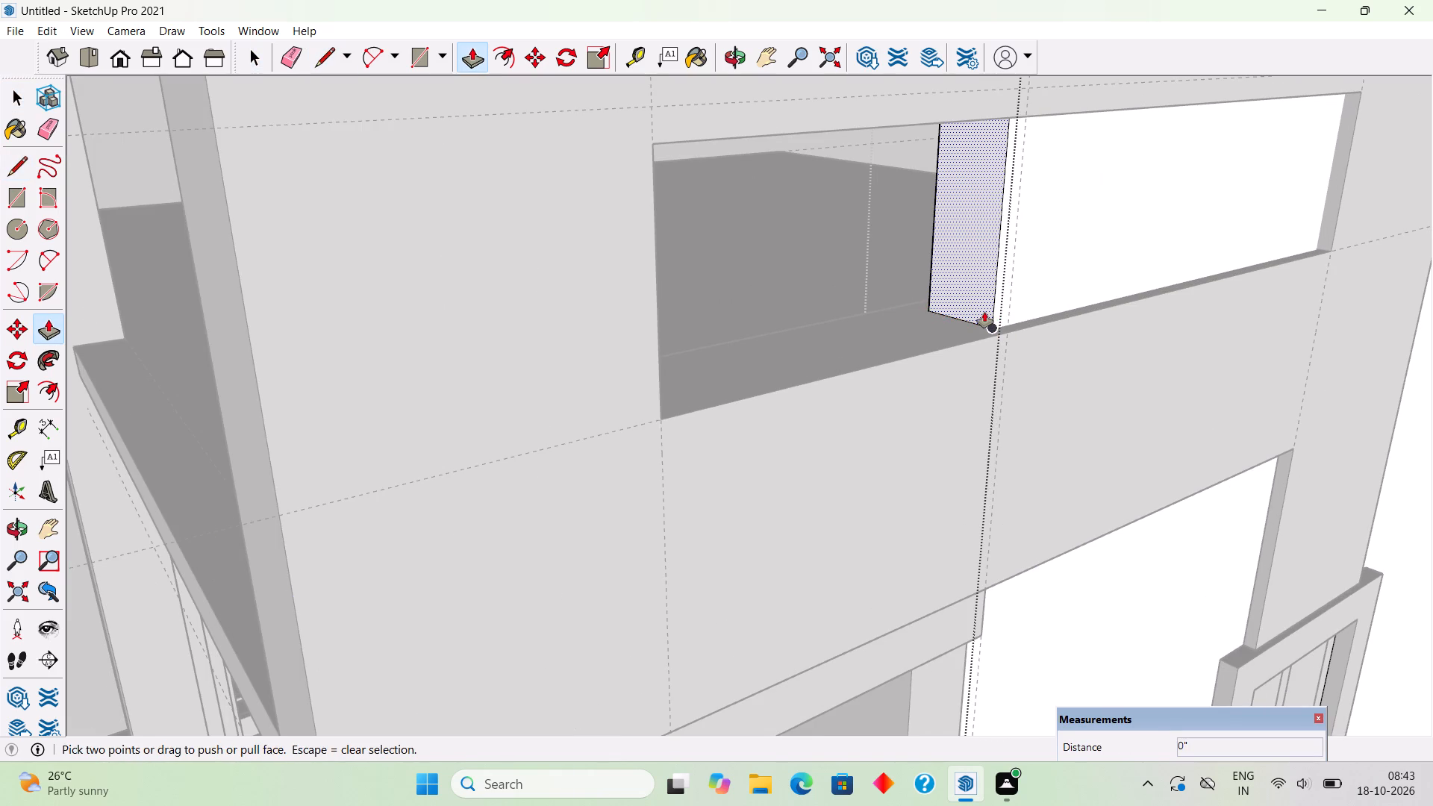
left_click(984, 312)
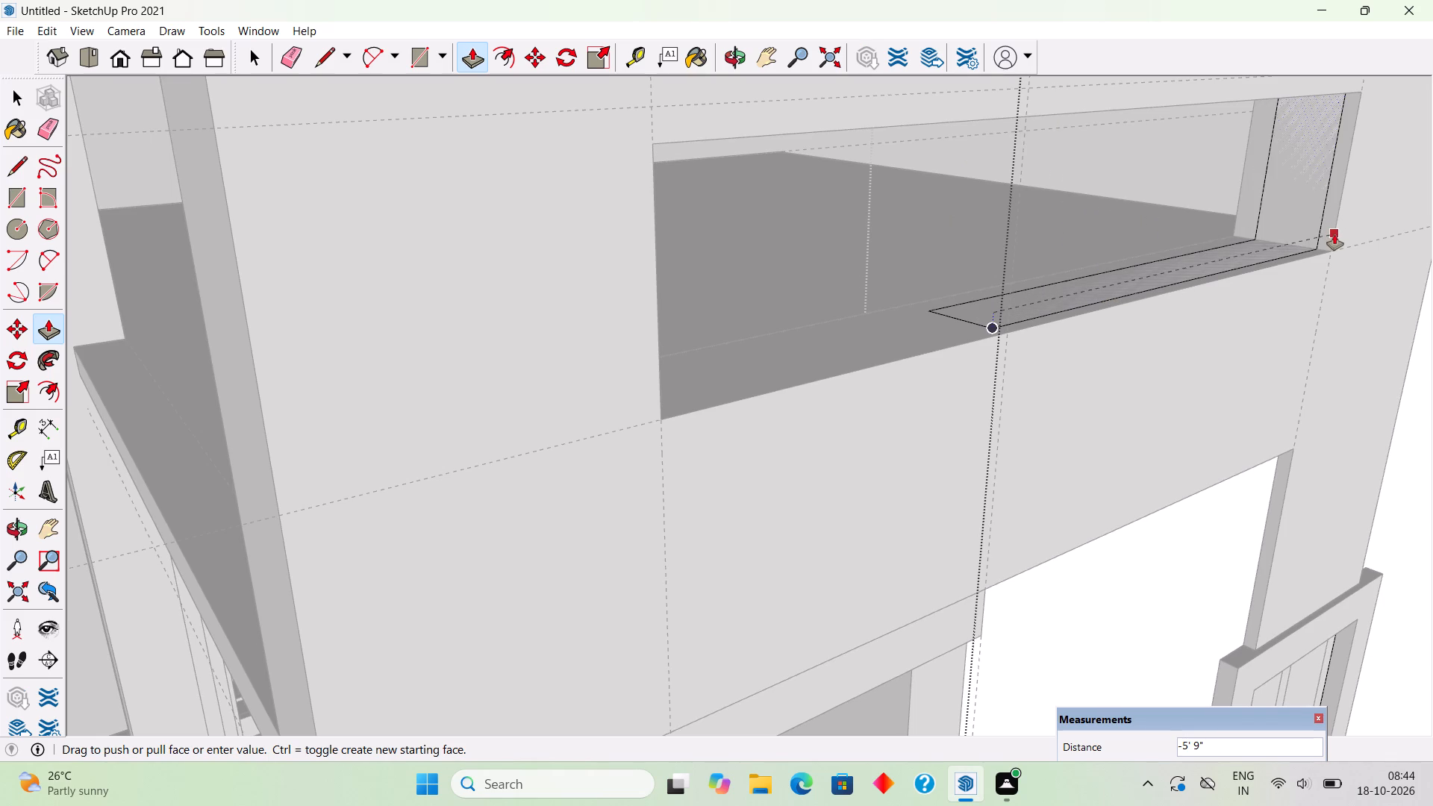
left_click(1342, 169)
Push the leftover strip on the opening's sill down about 5 3/8" and the remaining rear jamb face back about 2 5/8".
scroll(1208, 287, "down", 1)
middle_click_drag(938, 449, 706, 497)
left_click(1004, 382)
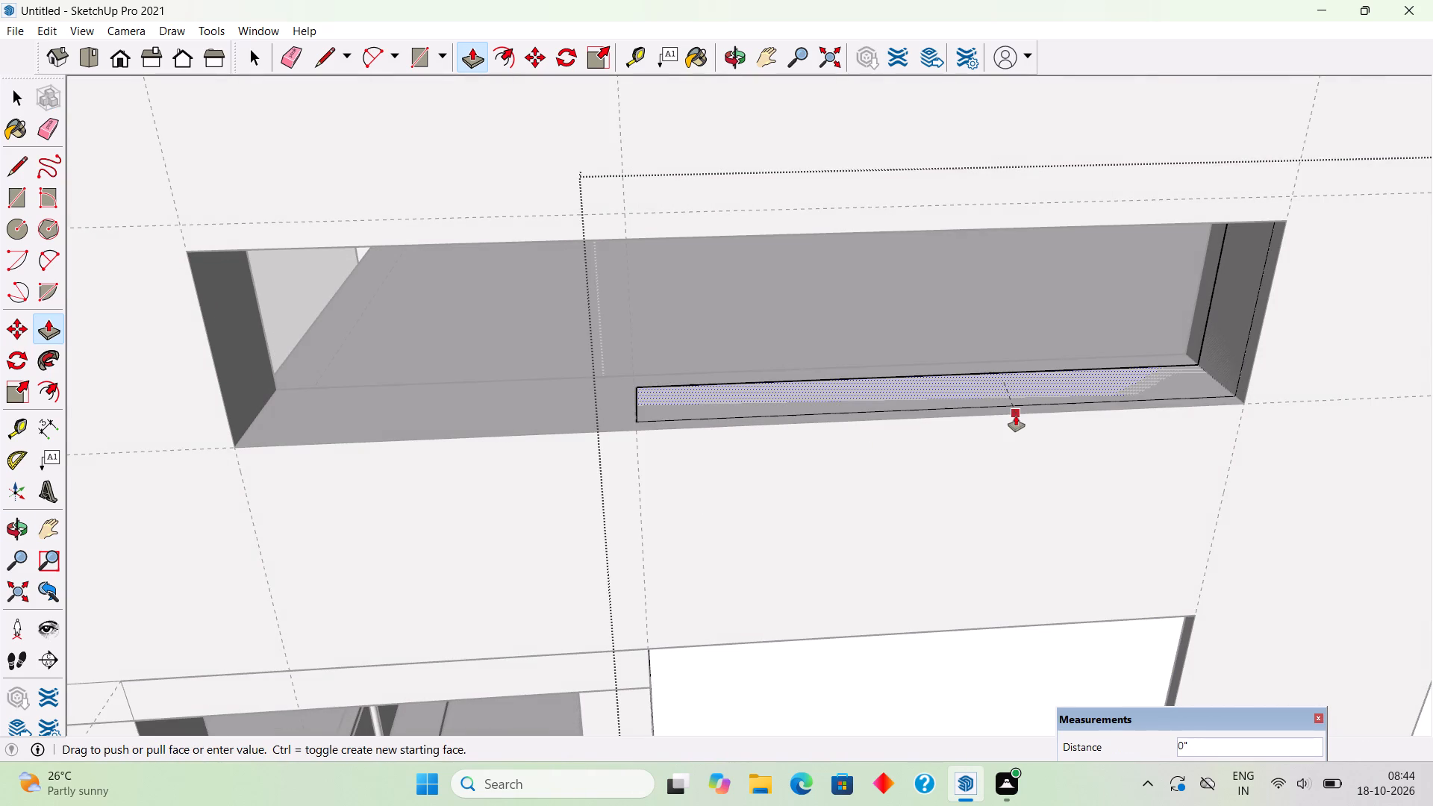
left_click(1020, 425)
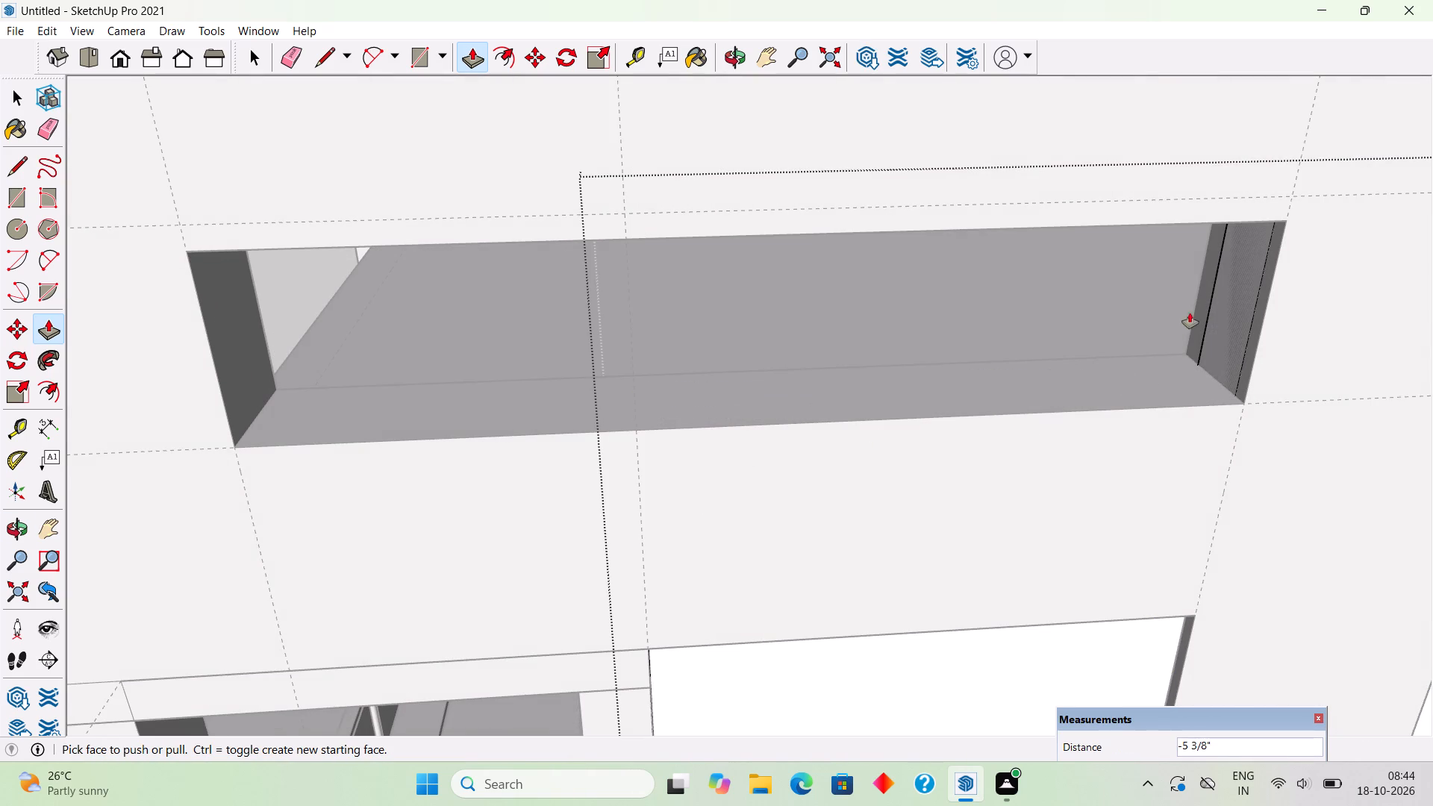
left_click(1214, 313)
left_click(1235, 316)
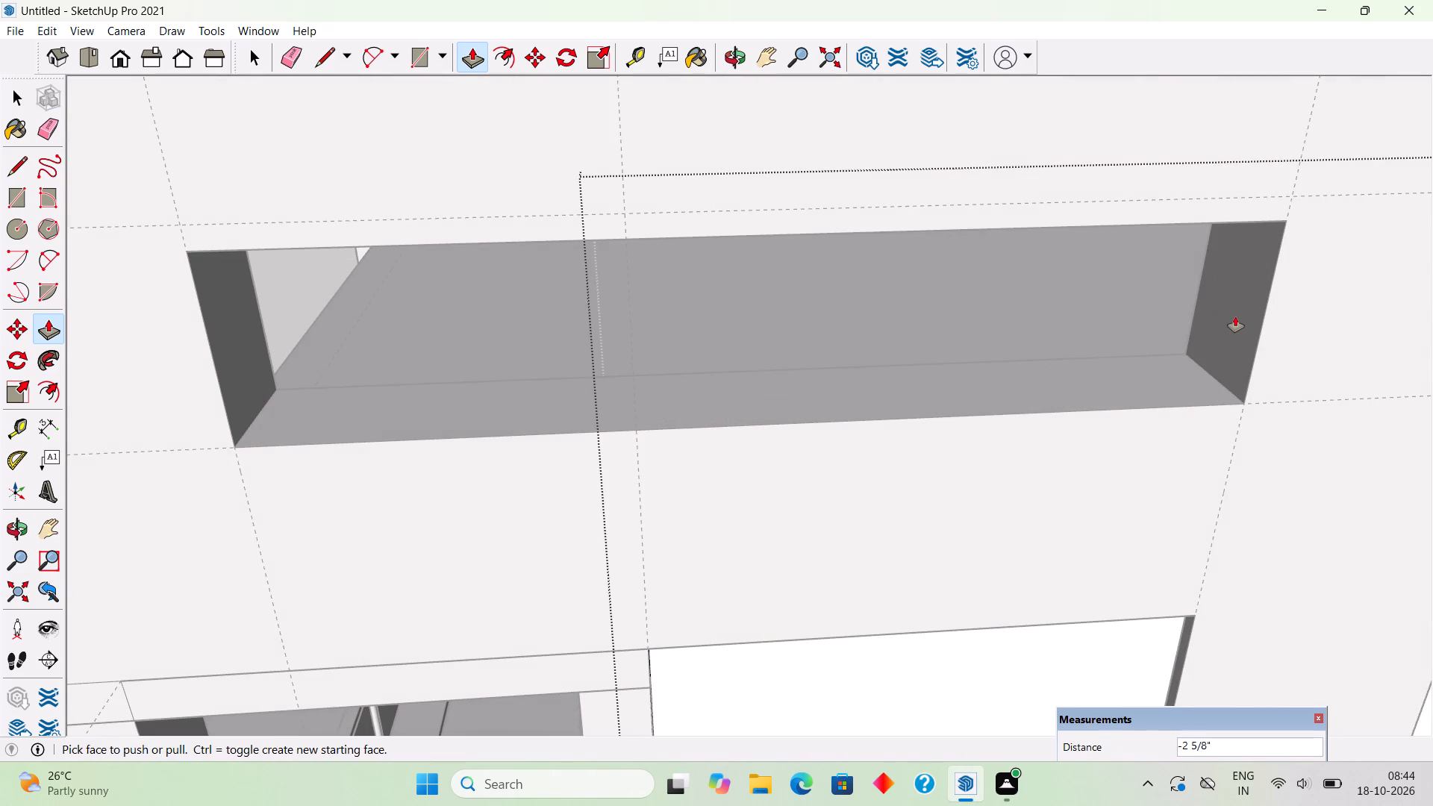
key("space")
scroll(1227, 327, "down", 18)
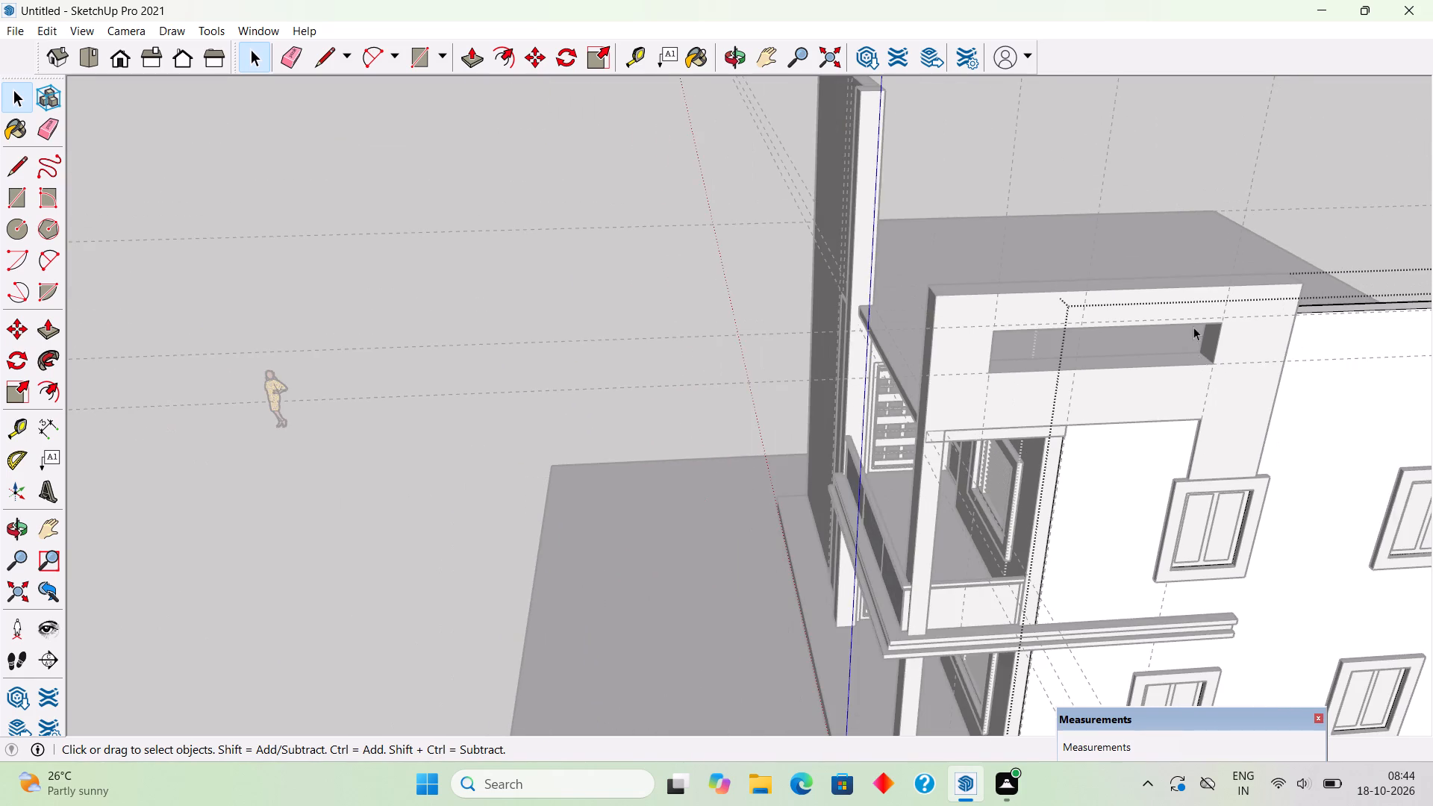
left_click(1143, 160)
Unhide all hidden geometry in the model.
middle_click_drag(1231, 522, 1124, 303)
scroll(1124, 303, "down", 4)
middle_click_drag(1128, 411, 1190, 437)
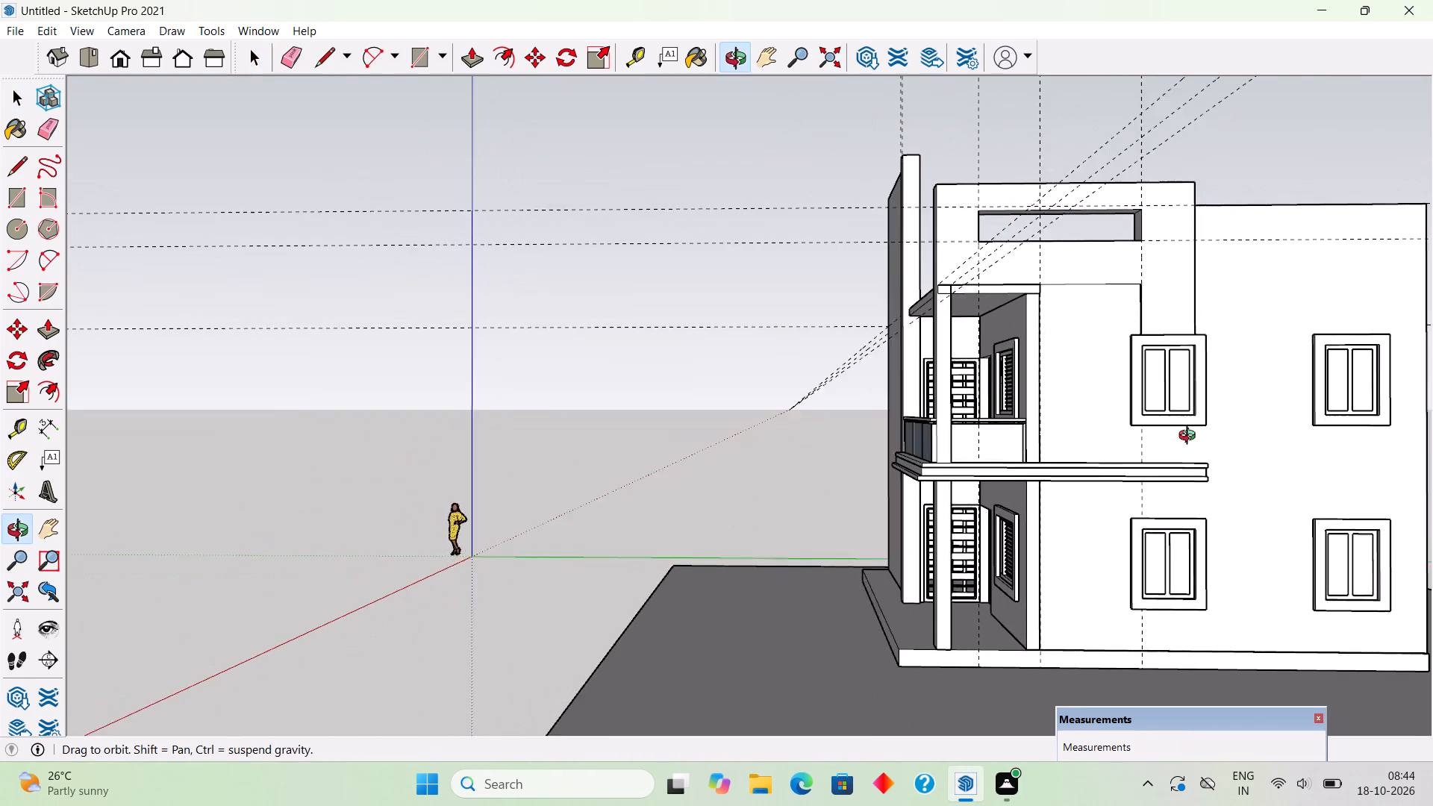
middle_click_drag(1190, 437, 1193, 436)
middle_click_drag(1200, 436, 1205, 447)
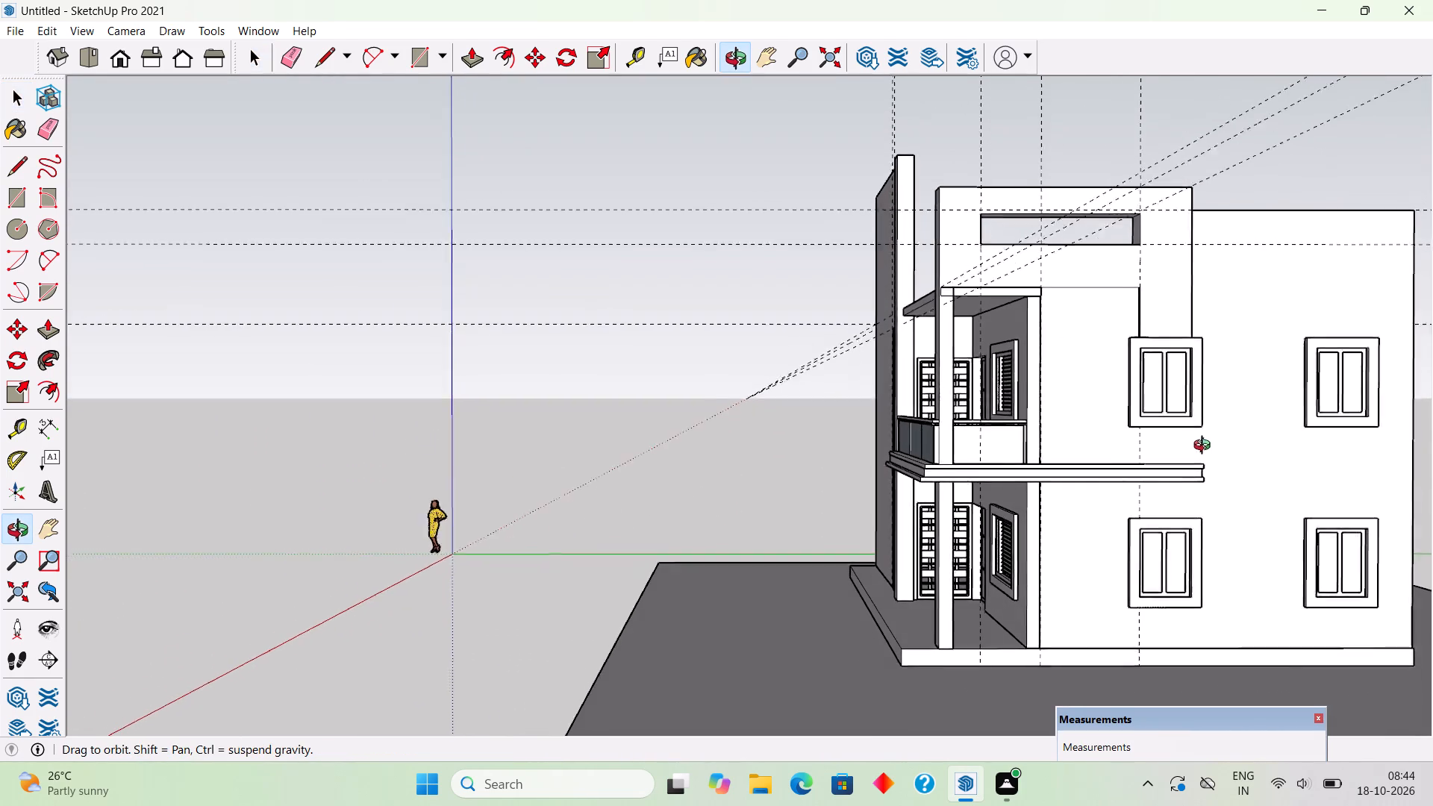
middle_click_drag(1205, 447, 1256, 458)
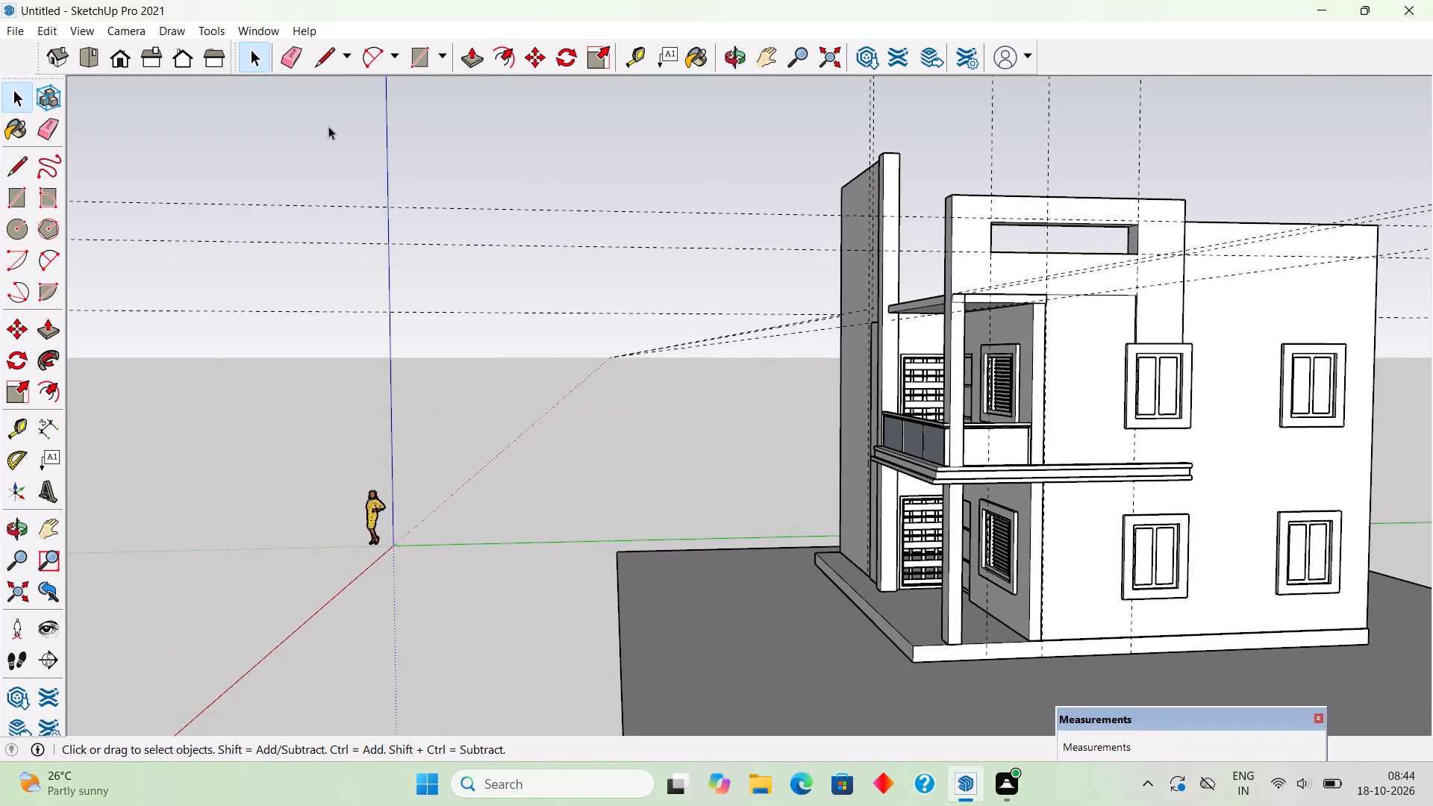
left_click(46, 37)
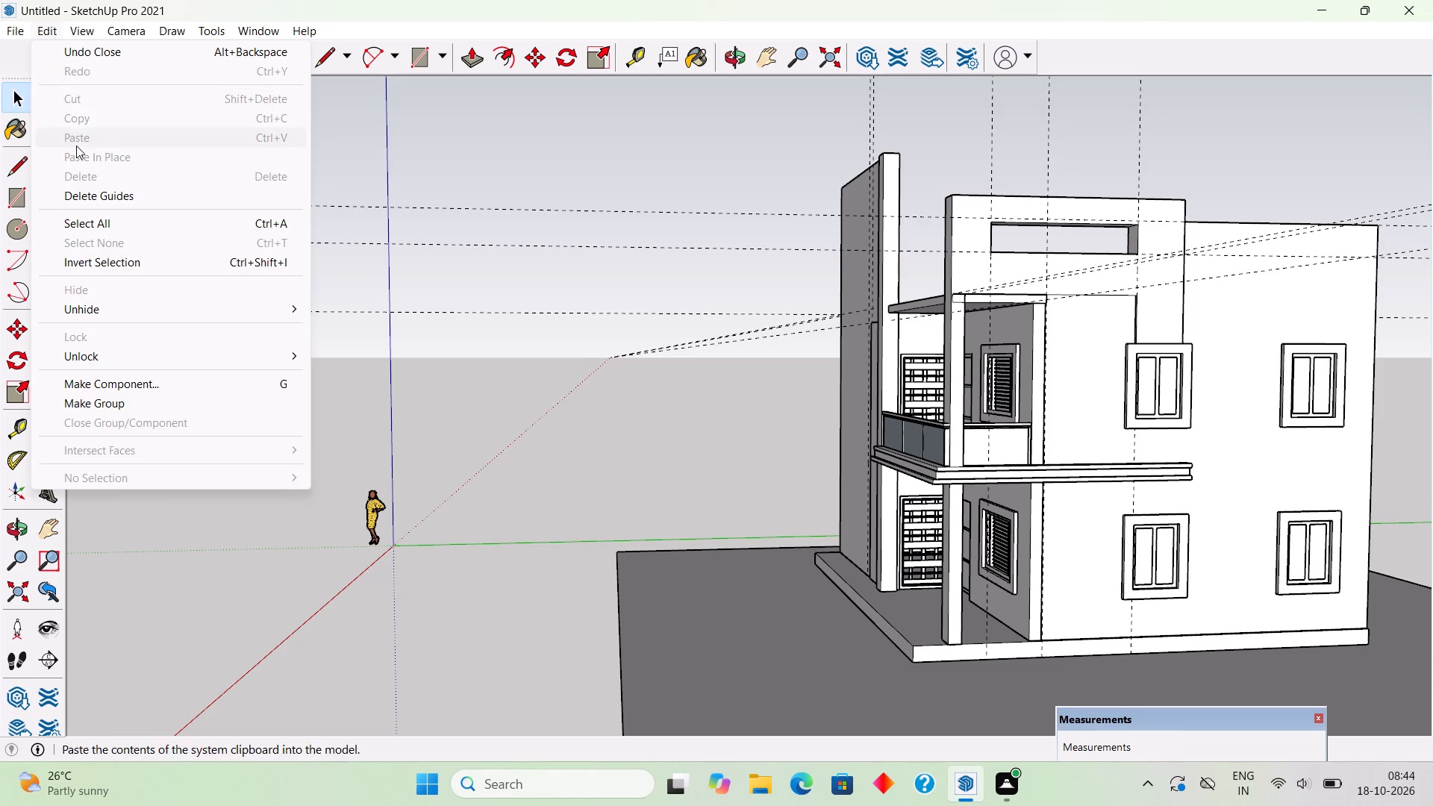
left_click(138, 316)
left_click(369, 346)
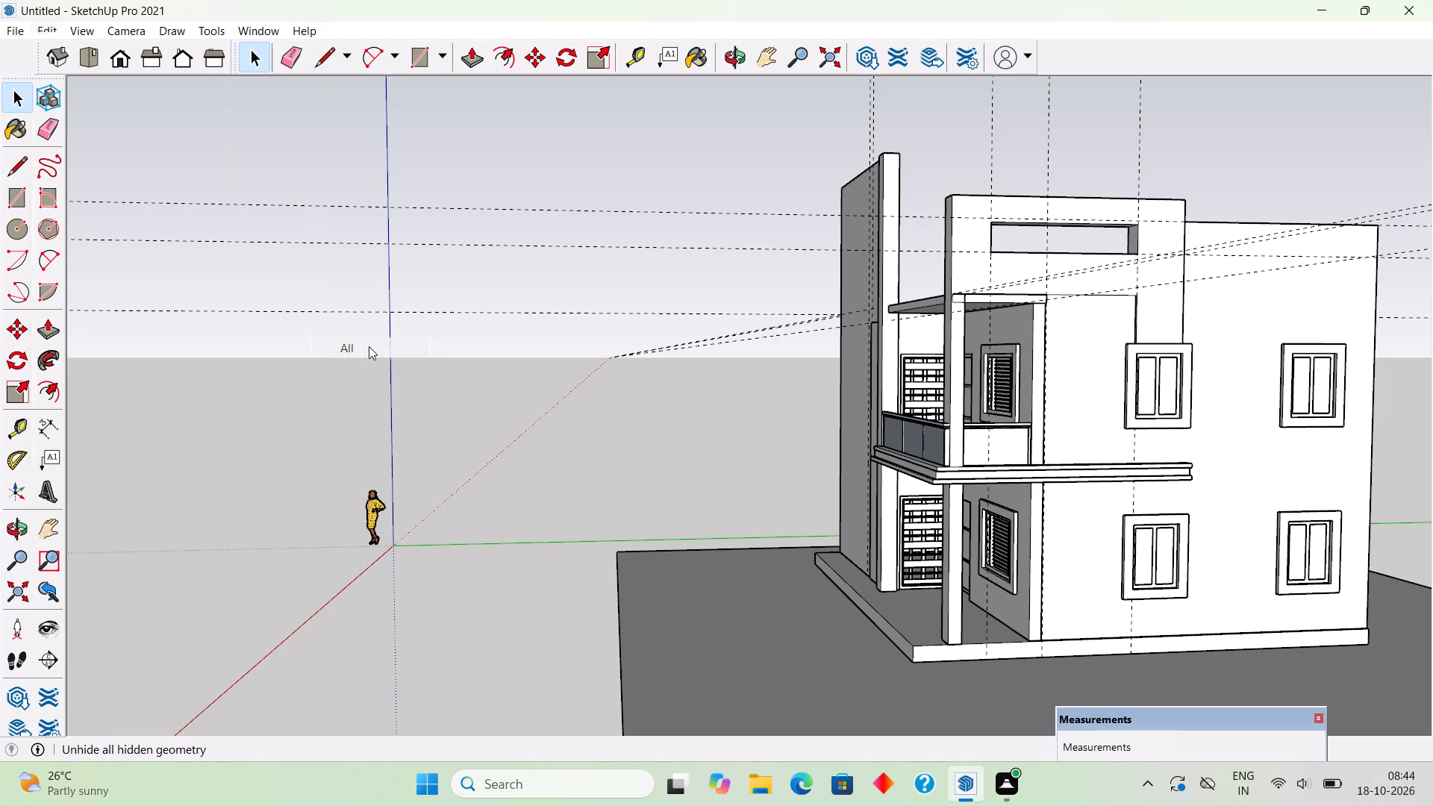
Examine the upper wall, its long opening and the roof band from several sides of the house.
middle_click_drag(1069, 407, 1030, 271)
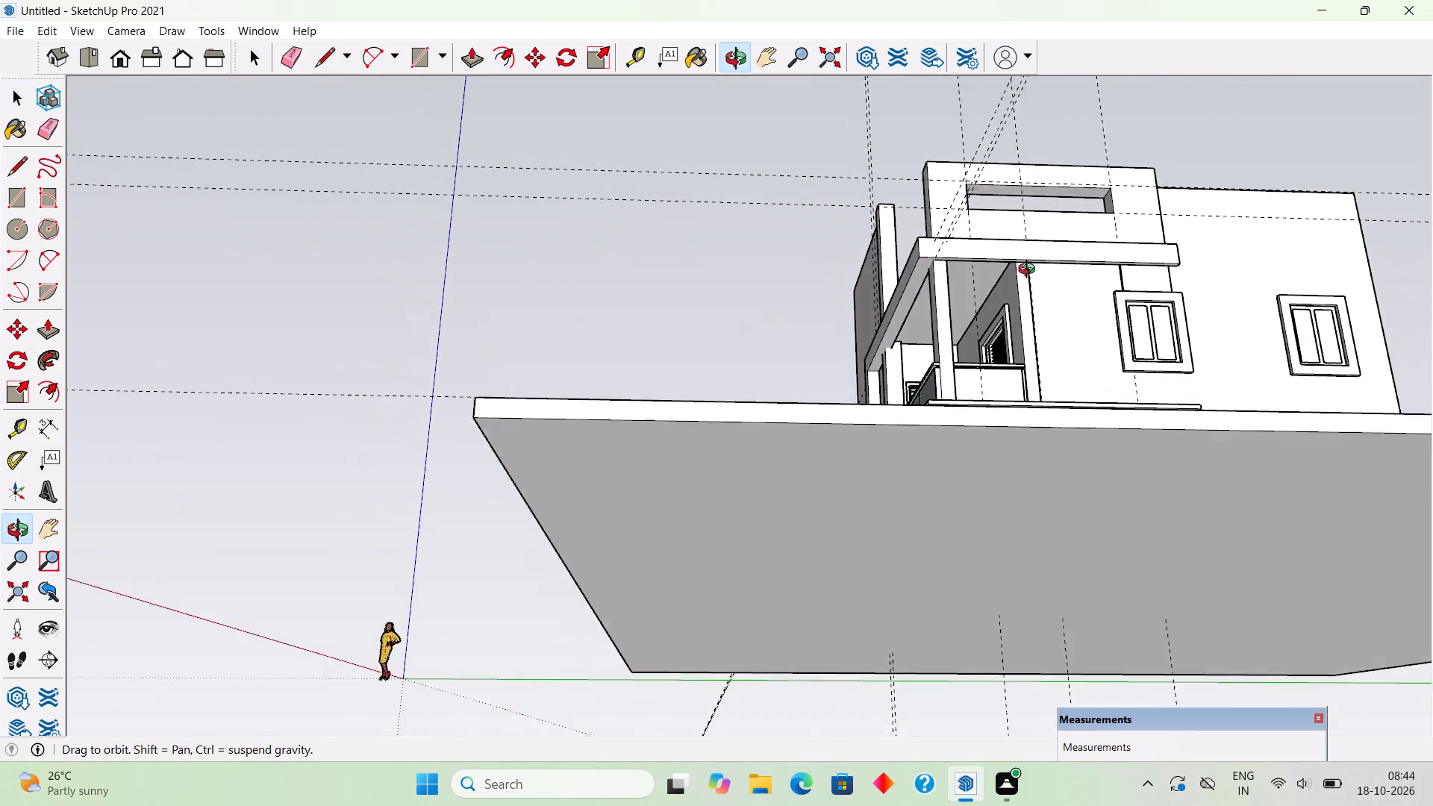
middle_click_drag(1030, 271, 1051, 346)
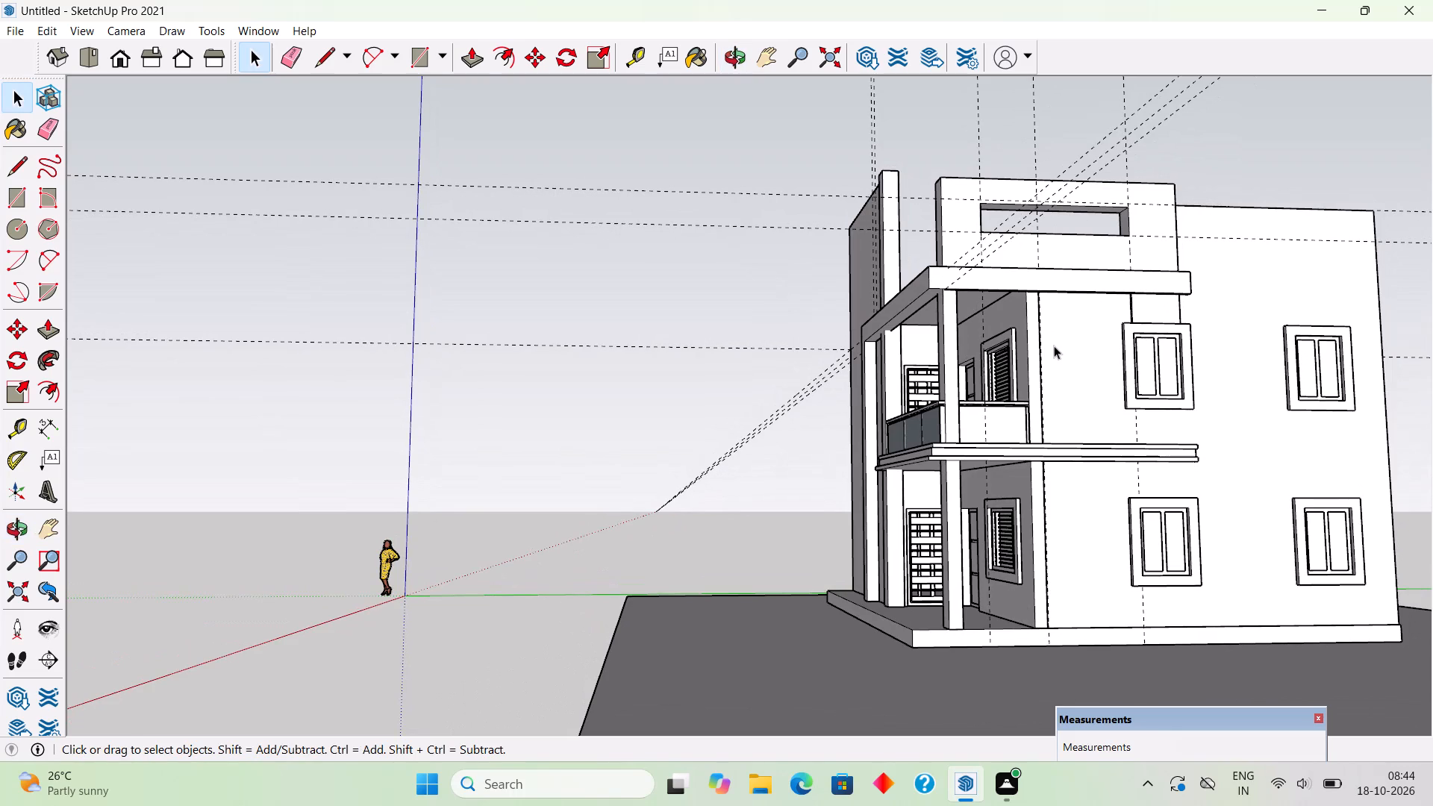
scroll(1033, 228, "up", 5)
middle_click_drag(1033, 228, 910, 293)
middle_click_drag(943, 313, 704, 402)
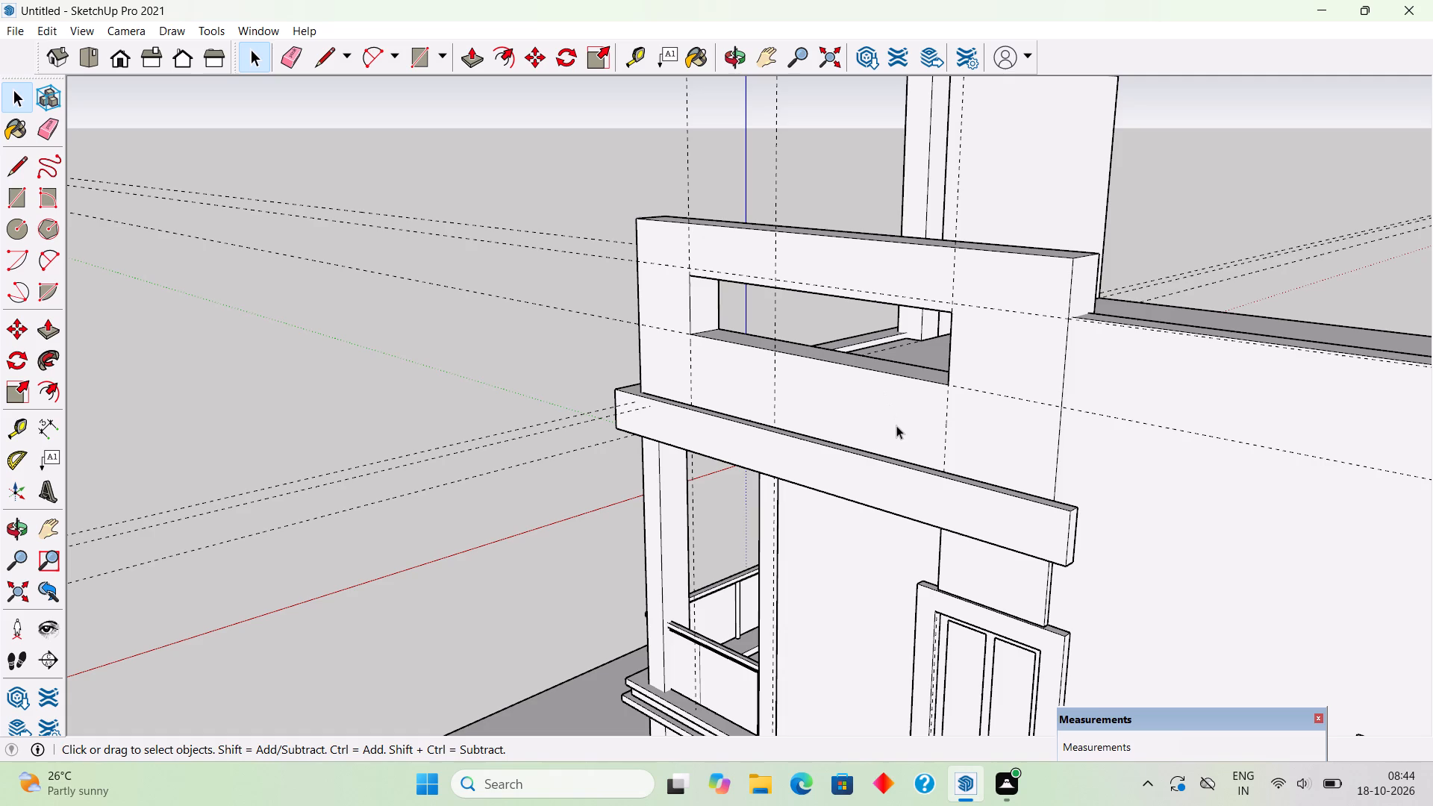
middle_click_drag(919, 446, 944, 438)
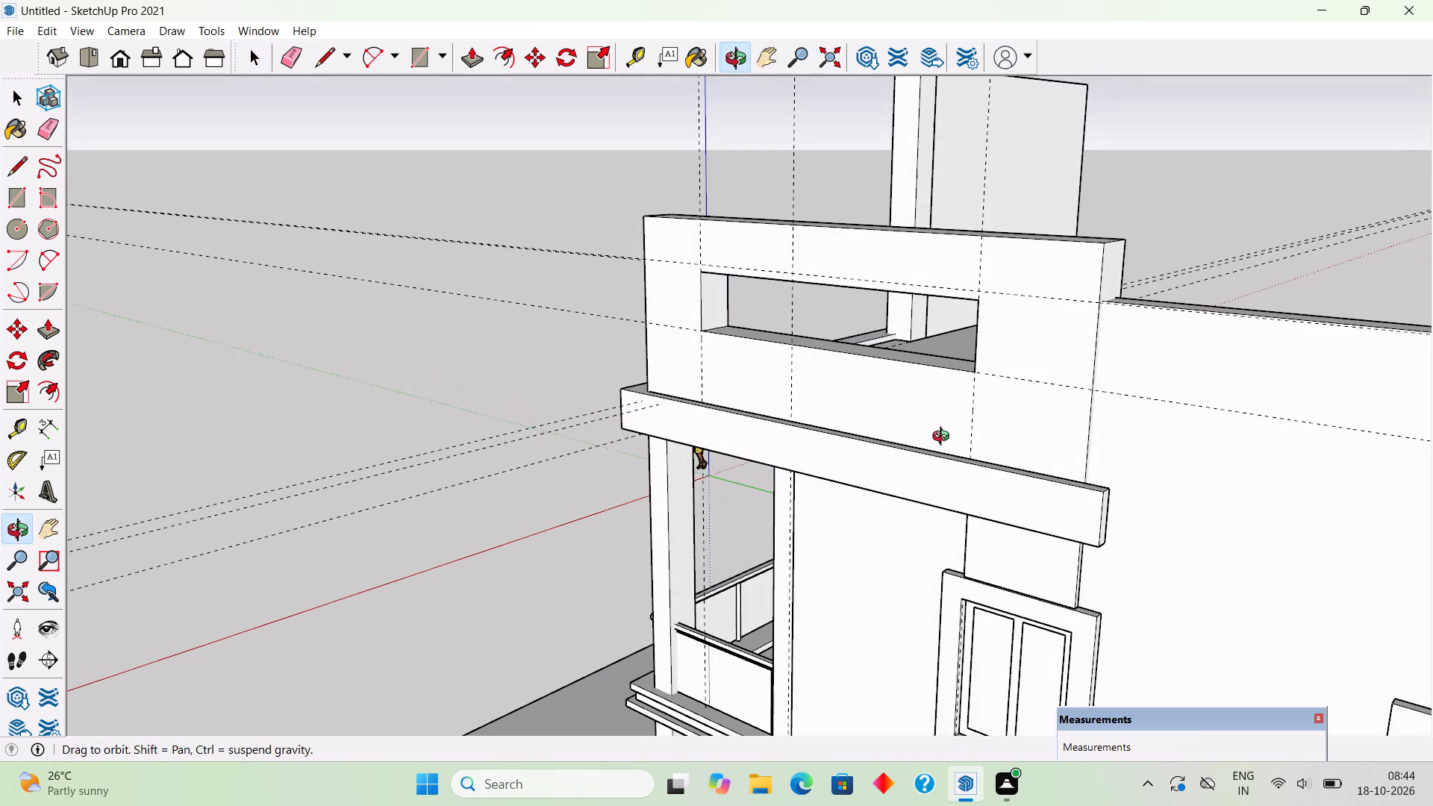
middle_click_drag(944, 438, 950, 438)
middle_click_drag(950, 440, 1293, 415)
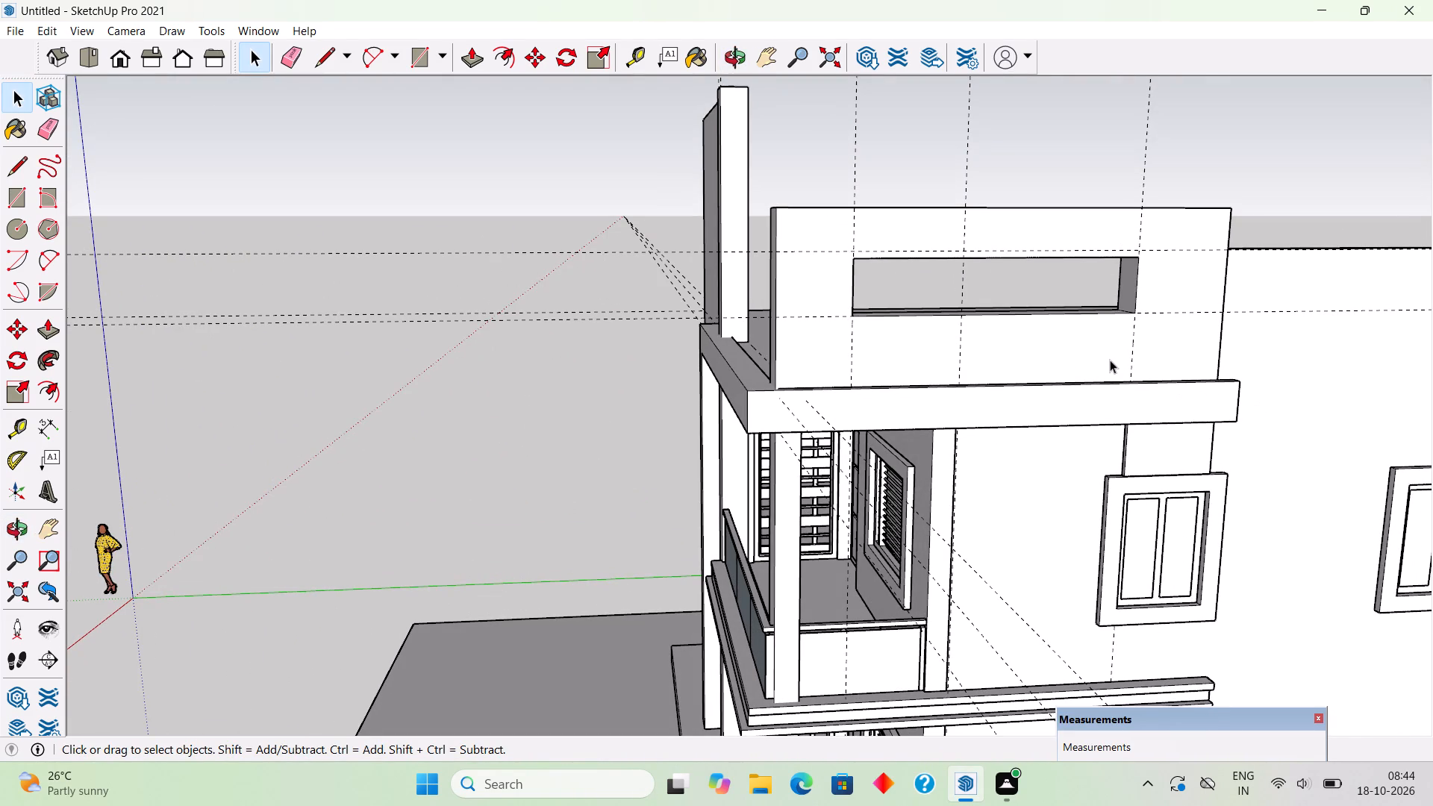
middle_click_drag(1167, 393, 1201, 218)
scroll(1201, 218, "down", 7)
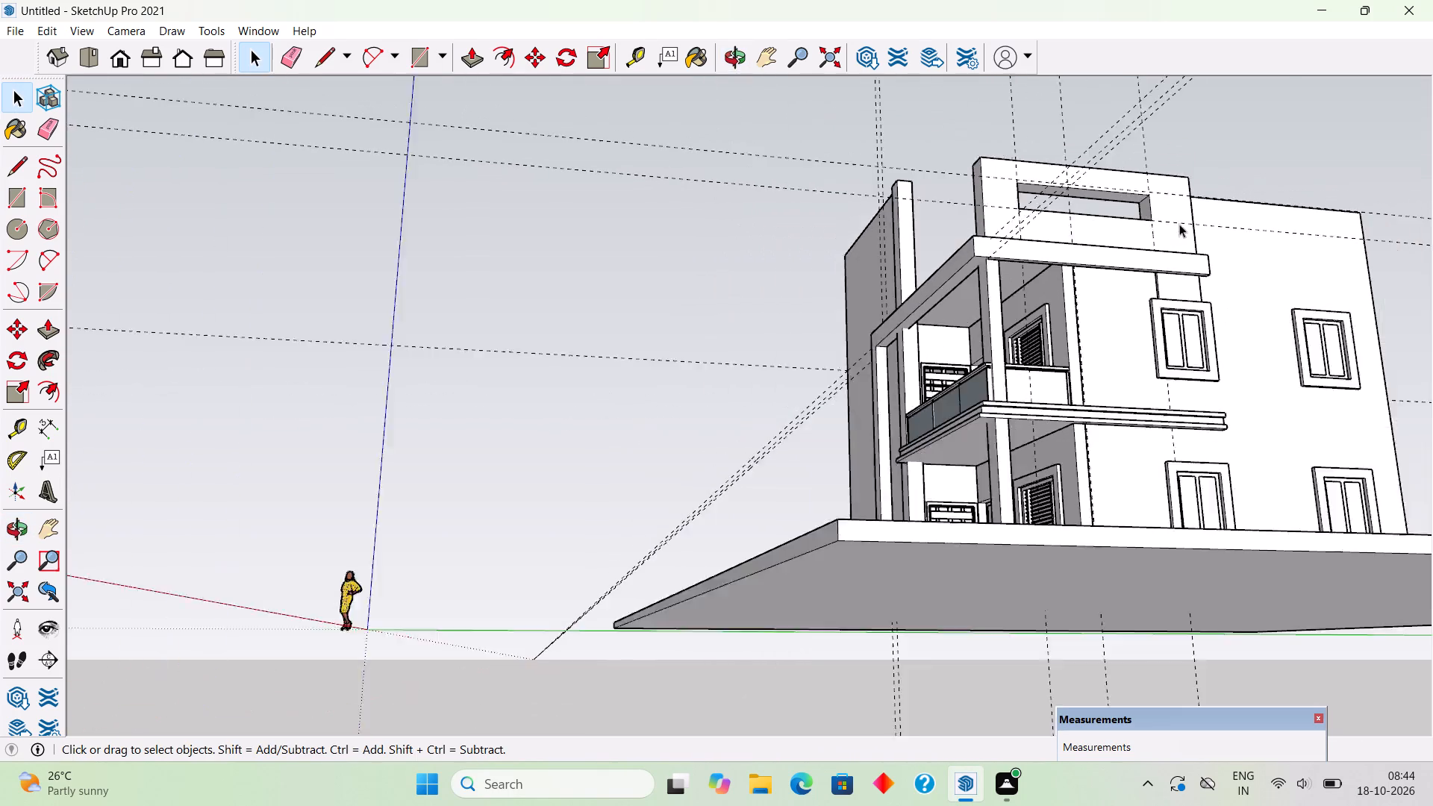
scroll(1179, 224, "down", 6)
middle_click_drag(1168, 340, 1274, 428)
scroll(1269, 429, "up", 5)
middle_click_drag(962, 302, 952, 360)
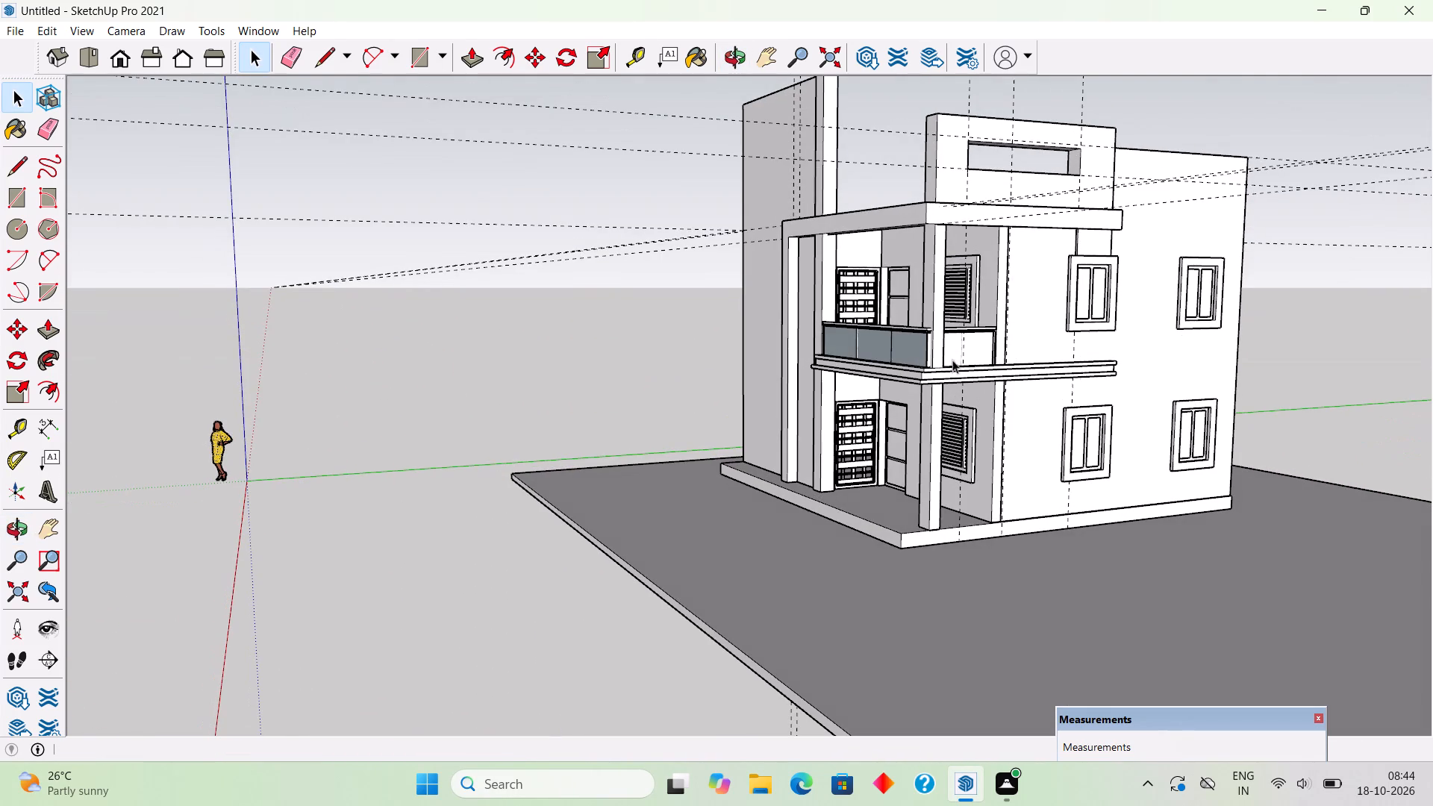
Open the upper wall for editing and push the long opening's sill down about 7 9/16".
scroll(1042, 0, "up", 15)
middle_click_drag(1042, 189, 936, 342)
scroll(939, 347, "up", 6)
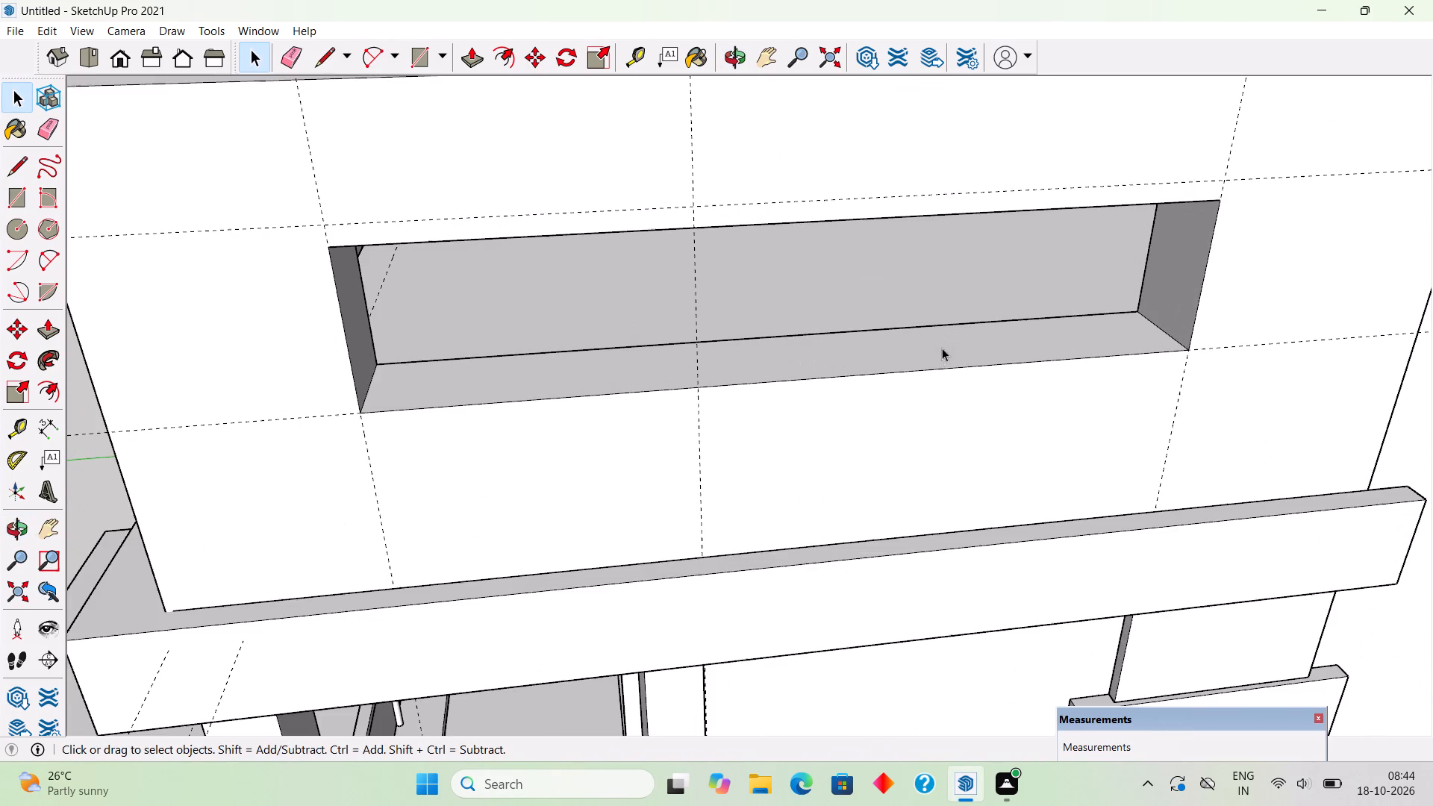
triple_click(952, 355)
key("p")
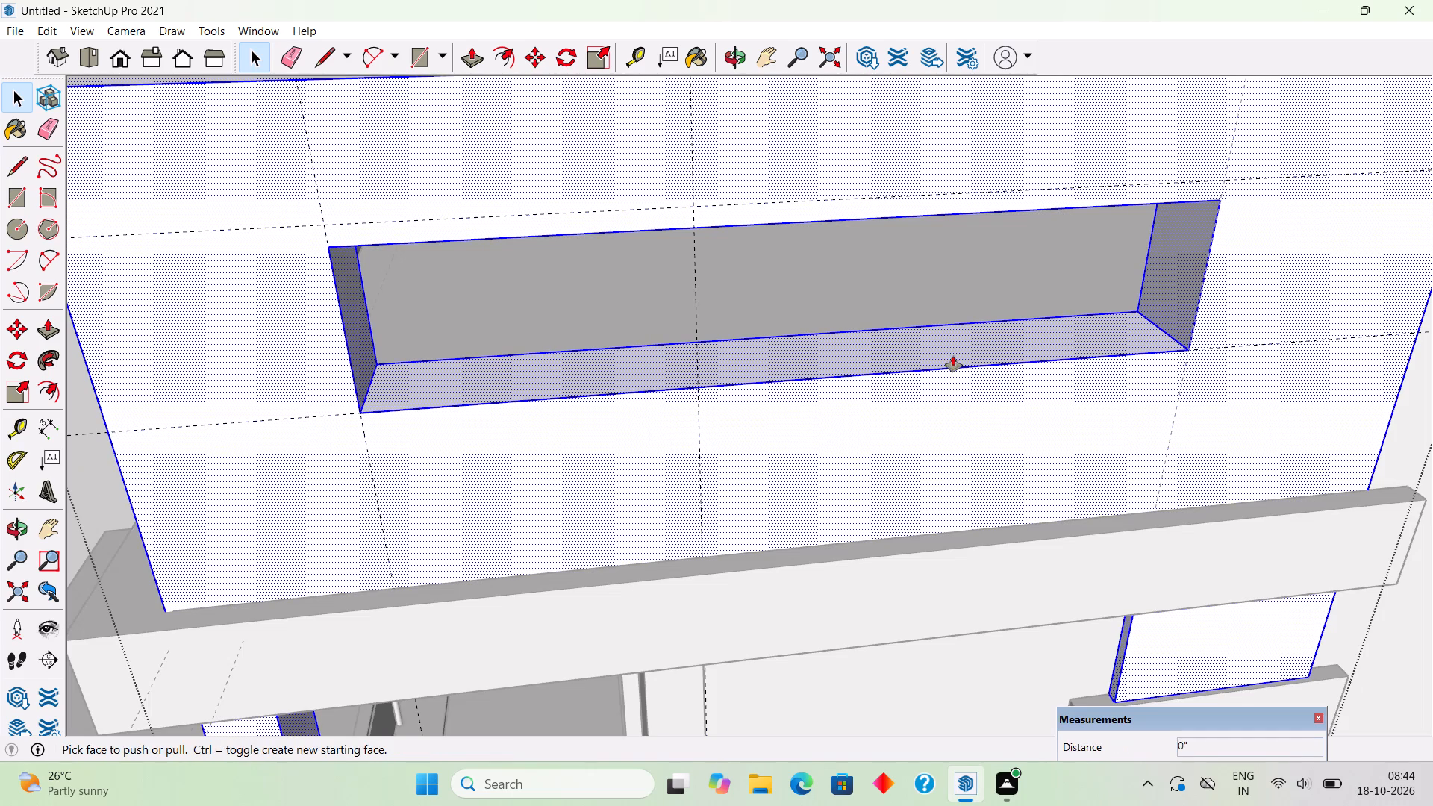
left_click(959, 364)
left_click(961, 414)
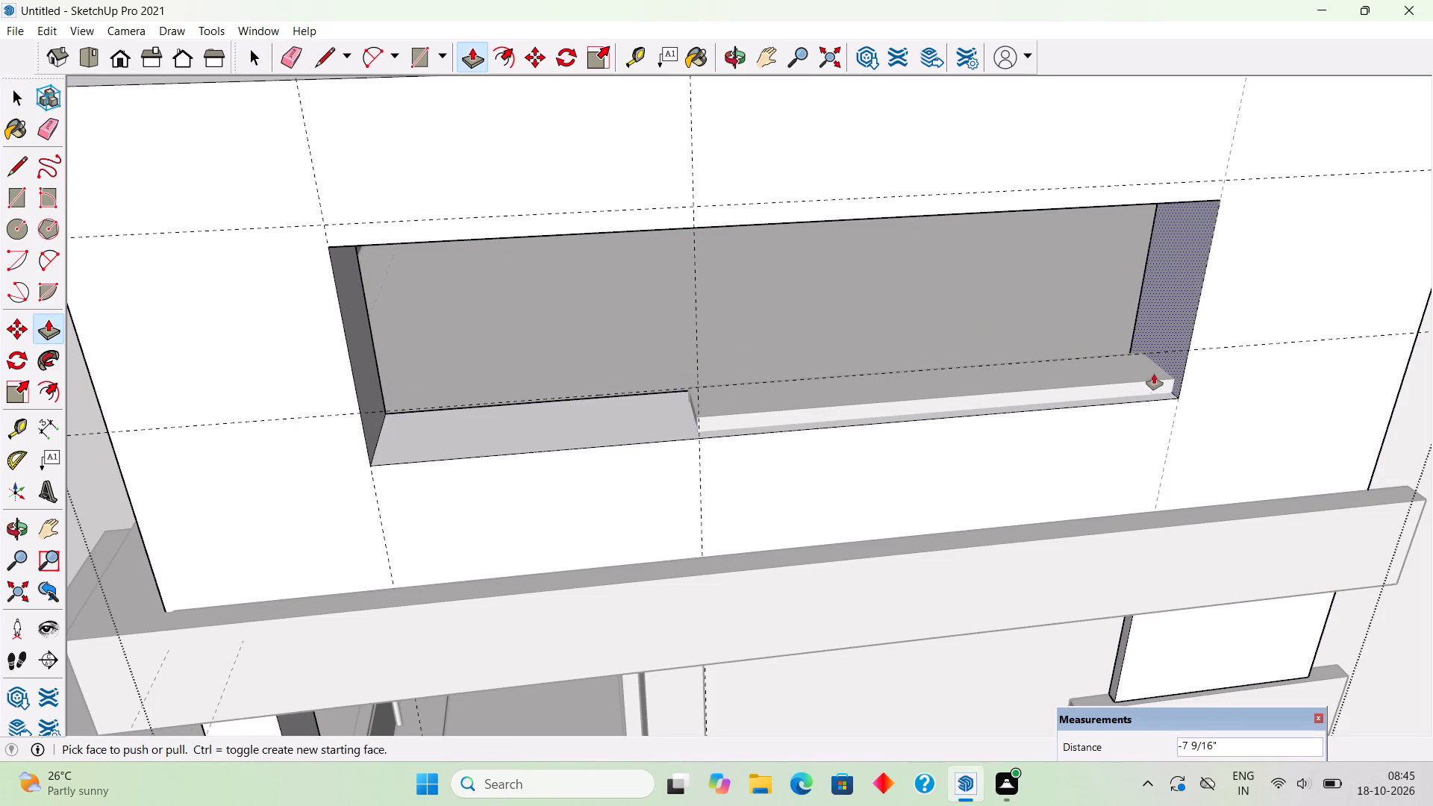
Push the opening's sill down a further 5".
scroll(581, 450, "up", 4)
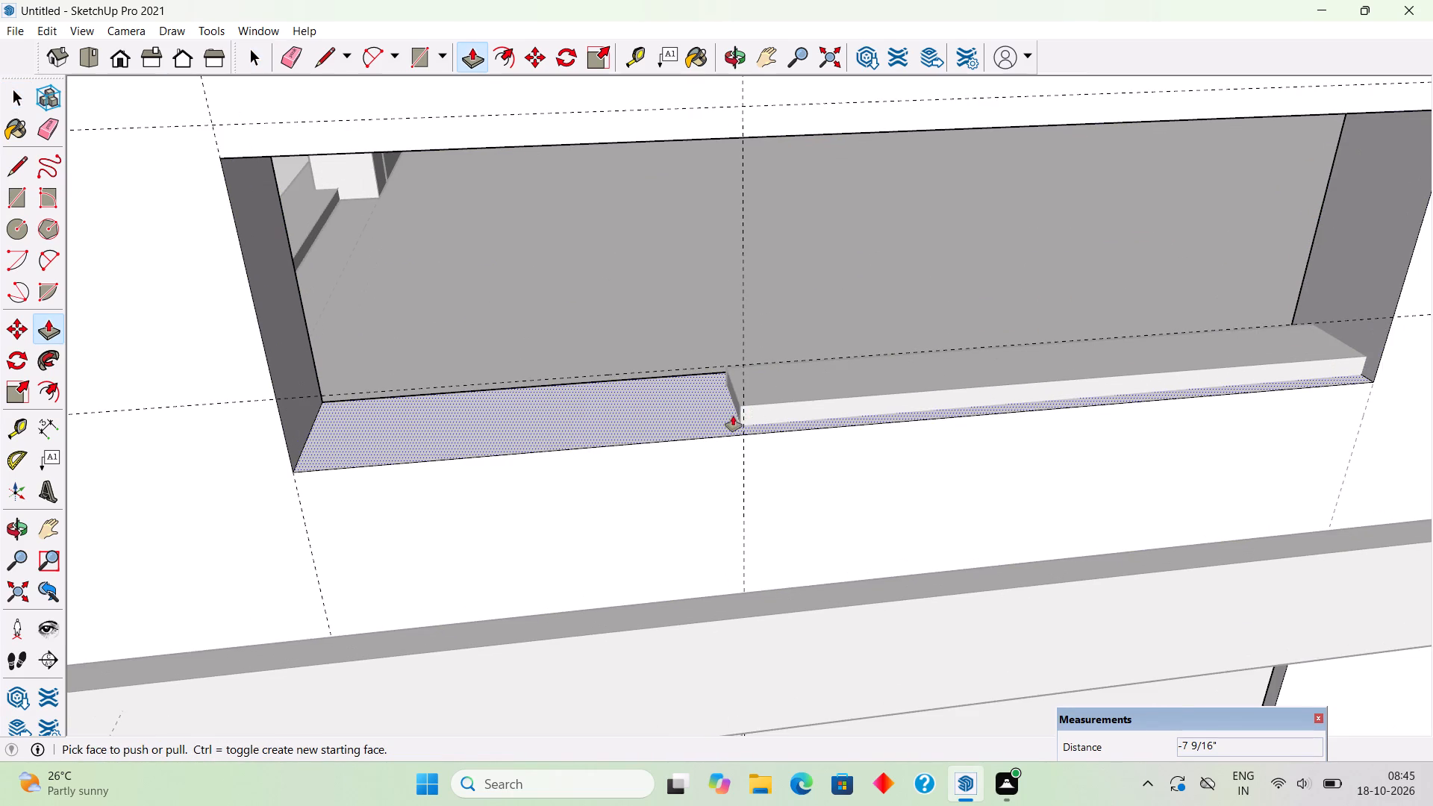
left_click(733, 416)
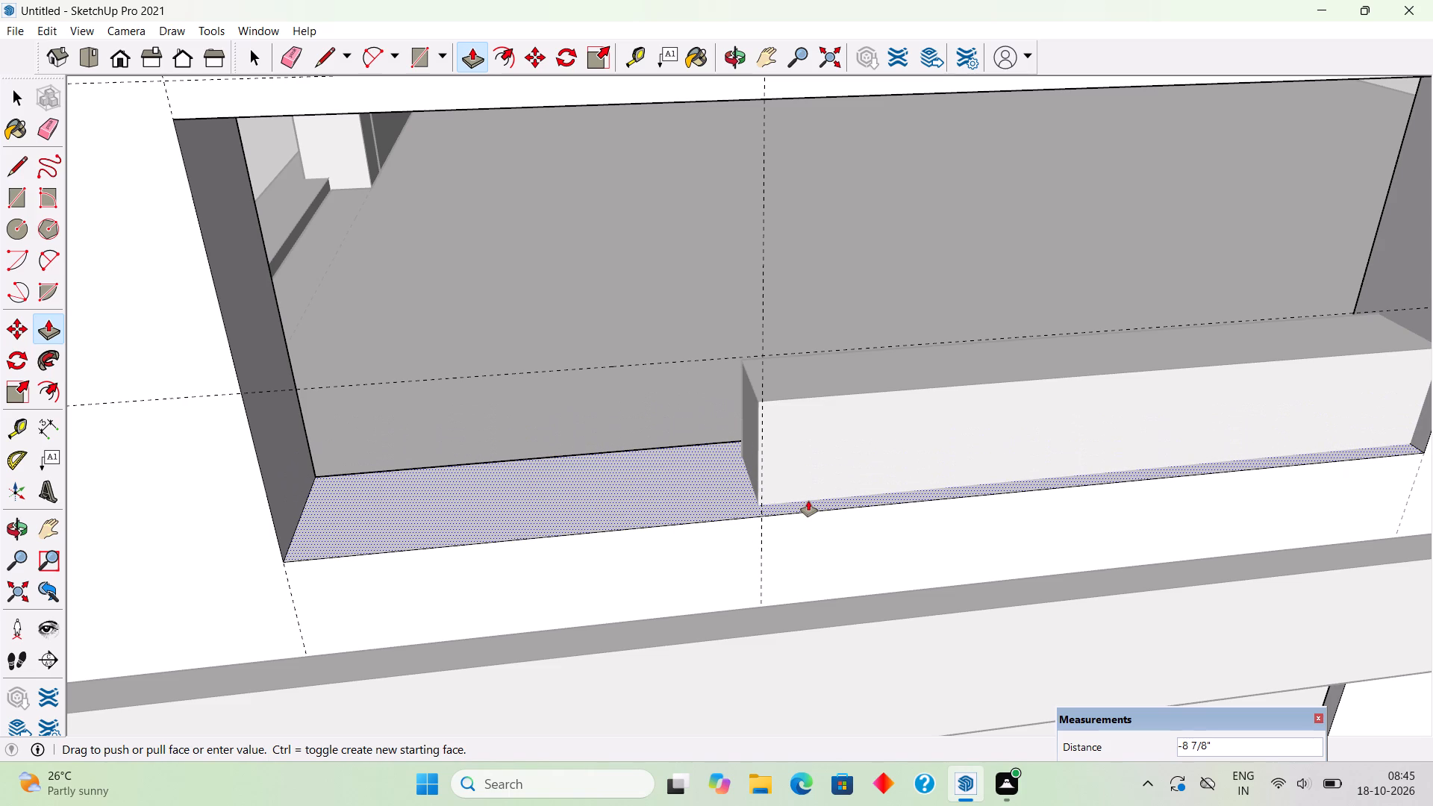
type("5\"")
key("Return")
key("space")
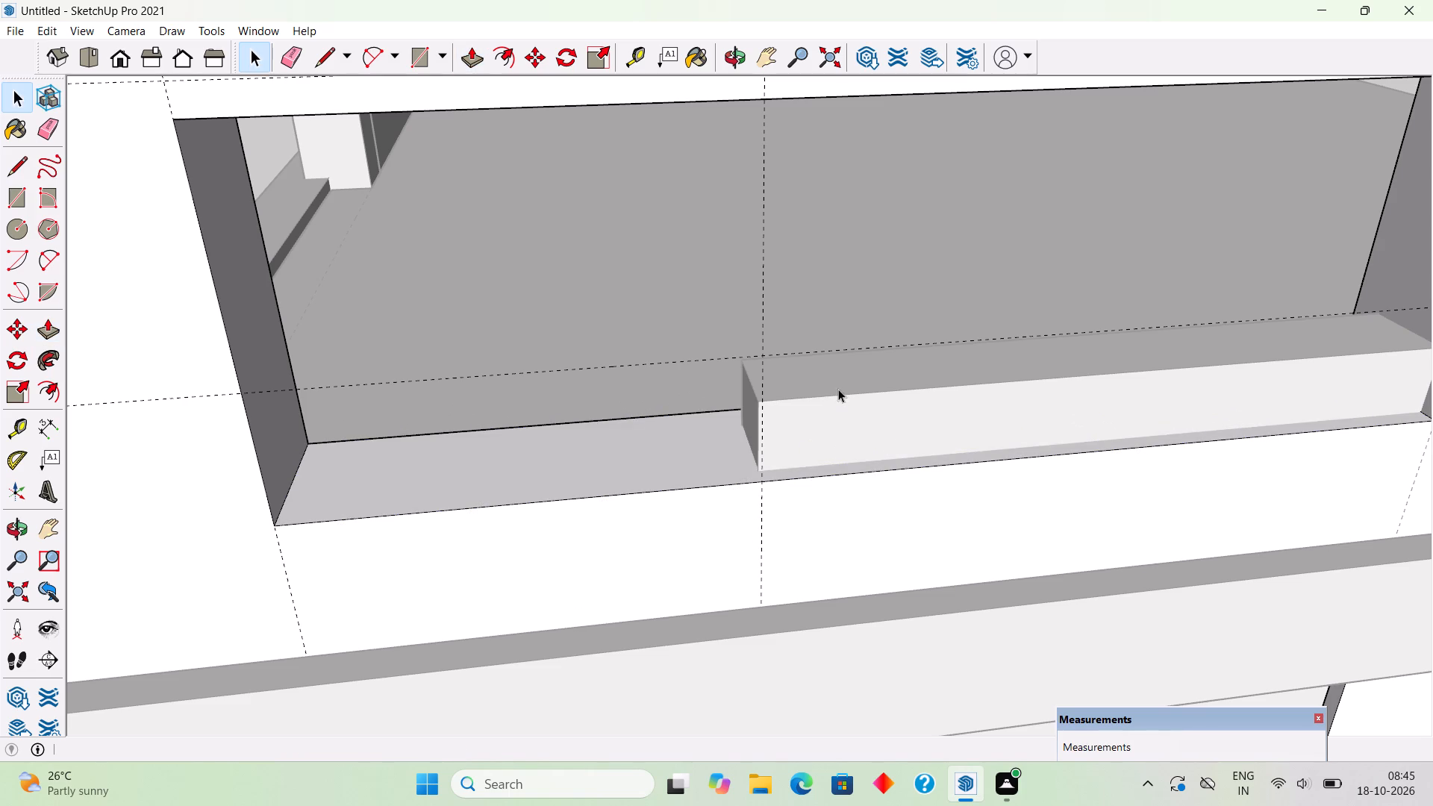
Pull the top inner face of the upper wall's long opening down by 1'.
left_click(768, 243)
scroll(784, 327, "down", 1)
scroll(666, 379, "down", 10)
middle_click_drag(663, 337, 645, 207)
scroll(645, 207, "down", 8)
middle_click_drag(745, 169, 740, 93)
scroll(740, 93, "up", 12)
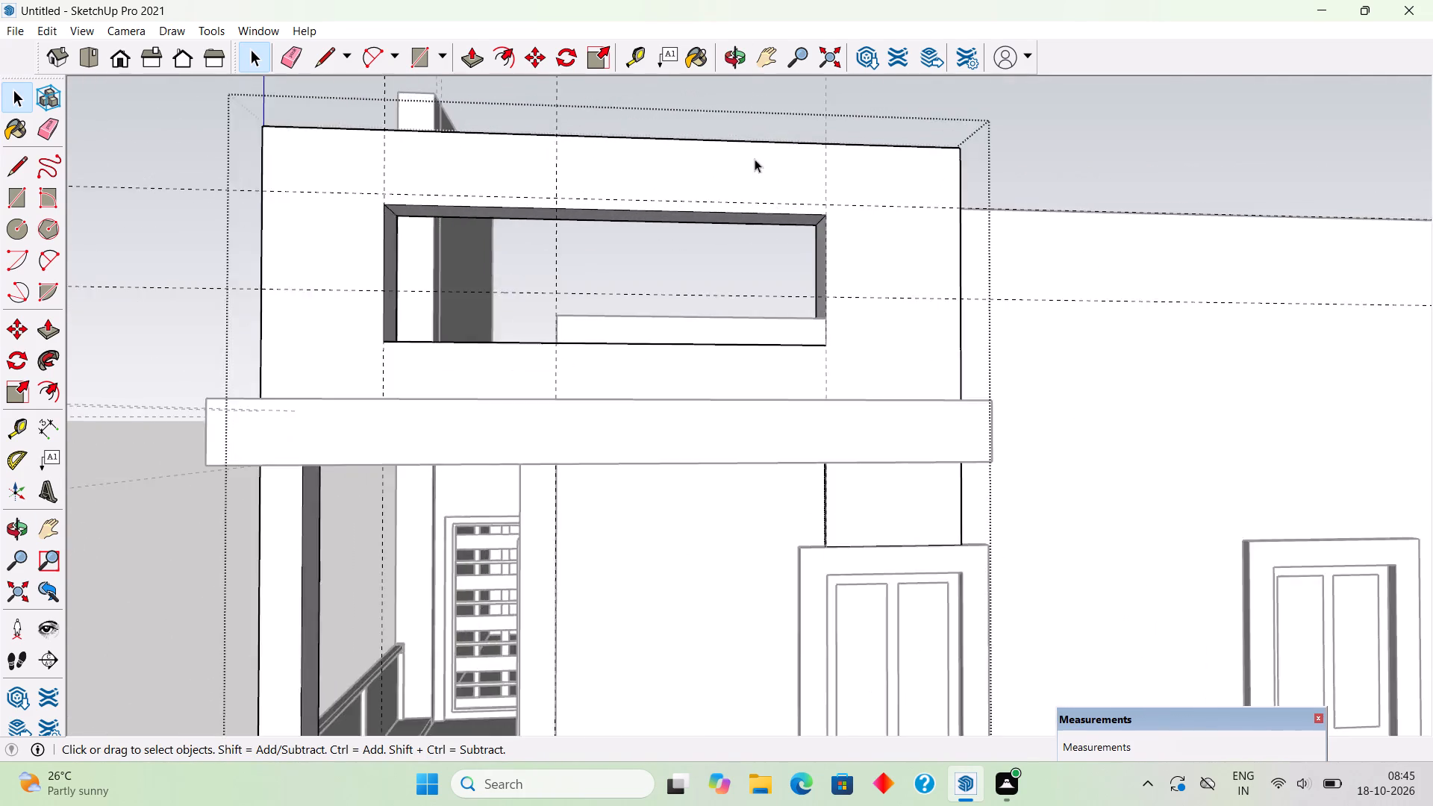
scroll(758, 160, "up", 7)
middle_click_drag(779, 277, 775, 193)
triple_click(784, 214)
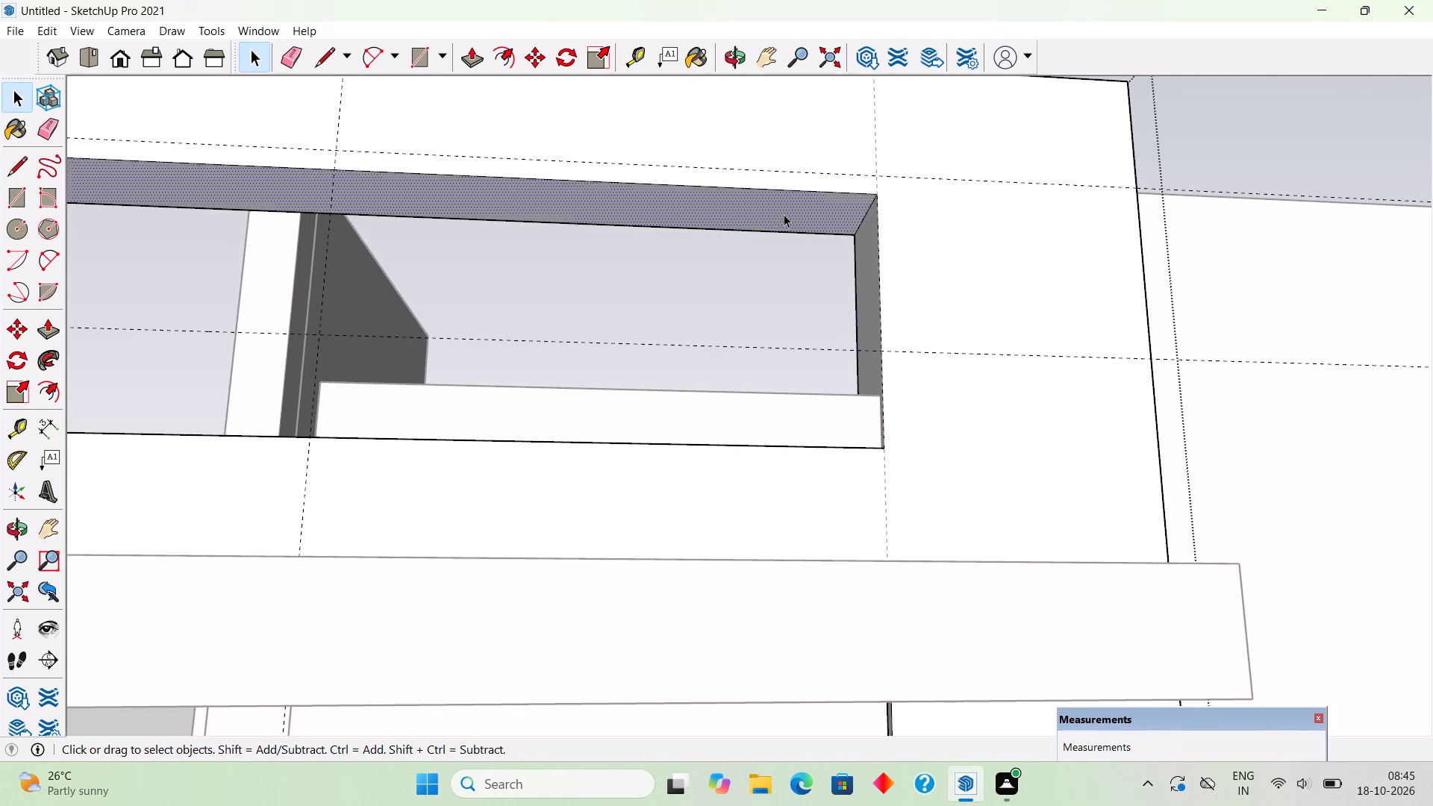
left_click(784, 214)
key("p")
left_click(784, 214)
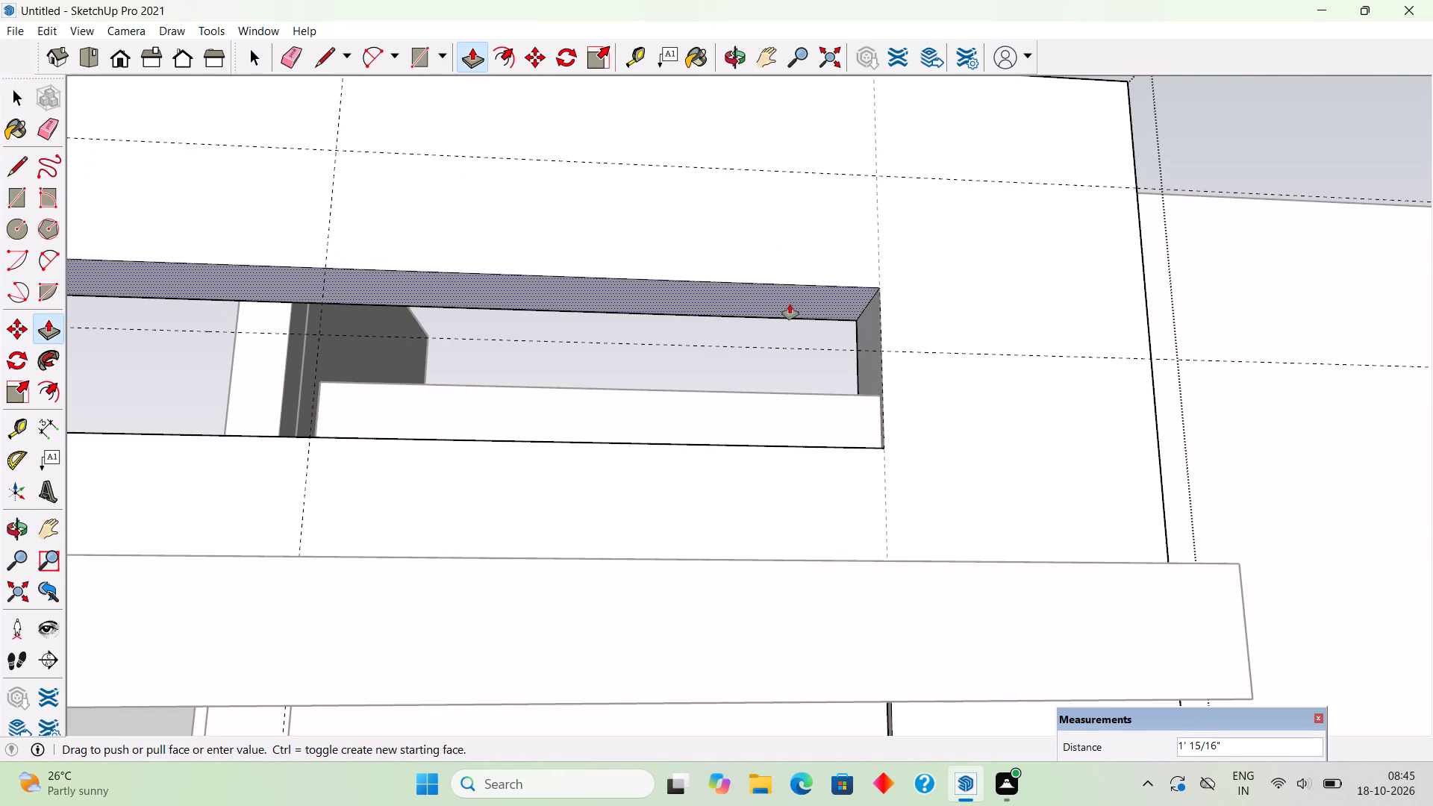
type("1'")
key("Return")
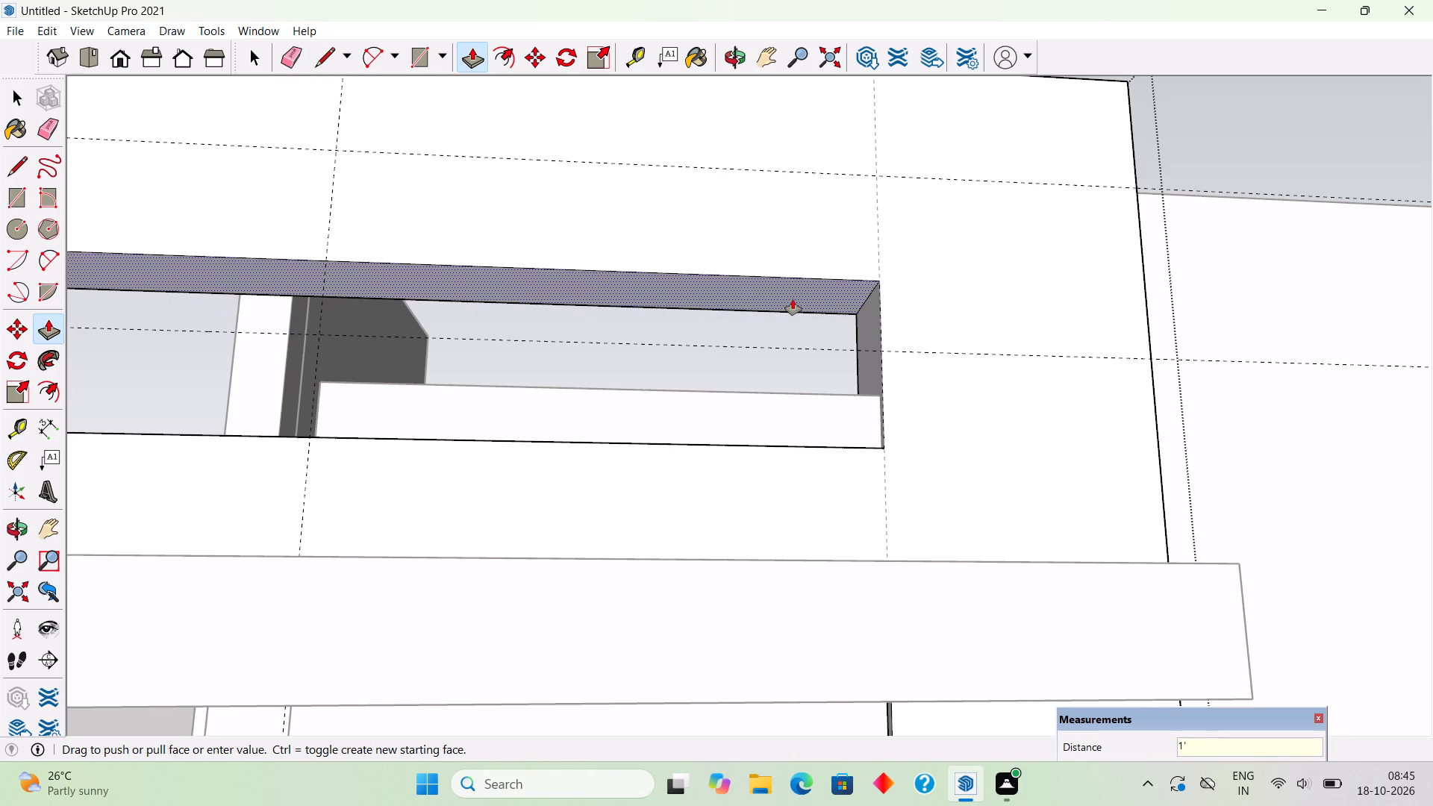
scroll(793, 299, "down", 3)
scroll(793, 299, "up", 1)
scroll(793, 299, "down", 6)
middle_click_drag(754, 146, 764, 339)
scroll(761, 275, "down", 1)
key("space")
middle_click_drag(735, 331, 729, 402)
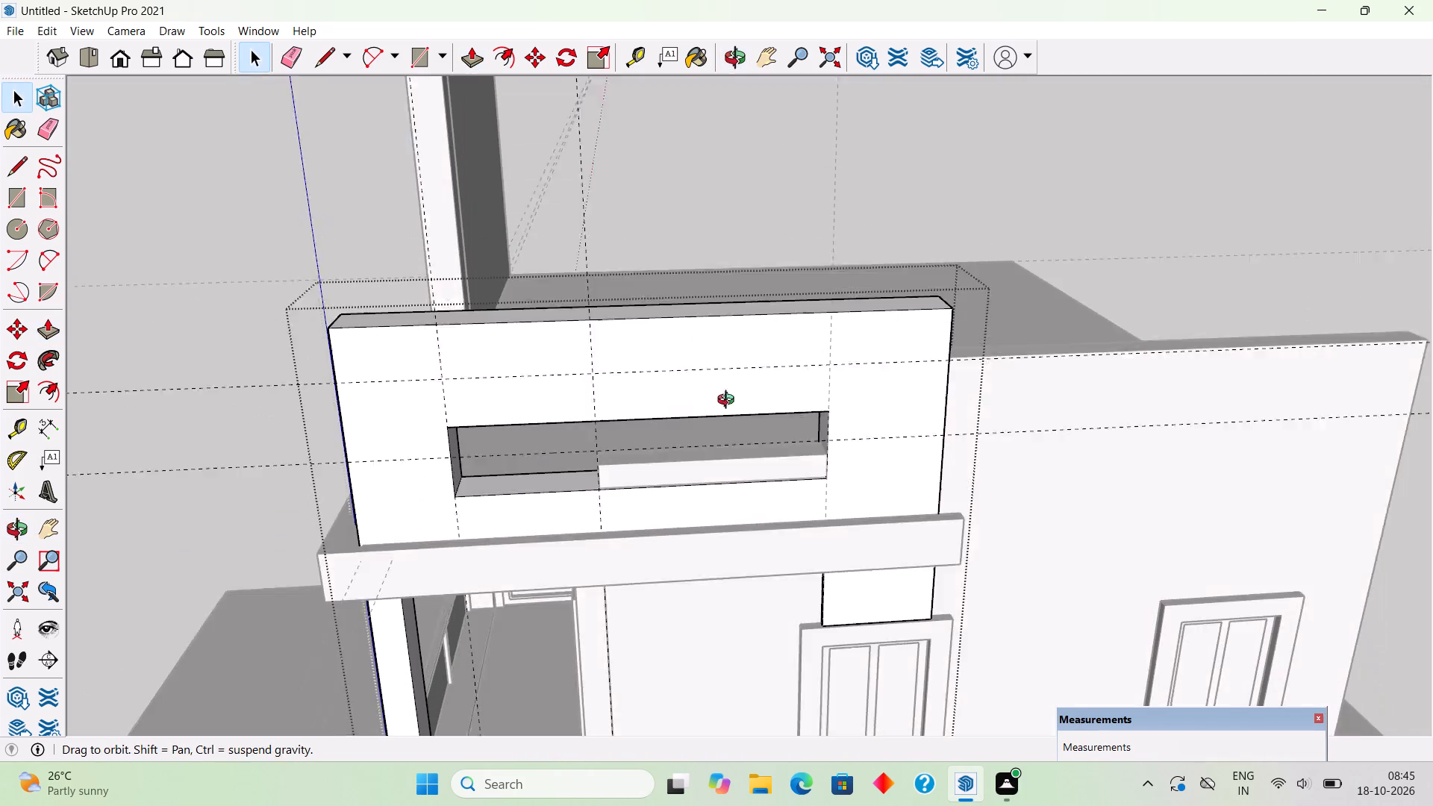
Push the top face of the upper wall with the long opening down about 1' 3 7/8".
middle_click_drag(729, 402, 735, 419)
left_click(745, 352)
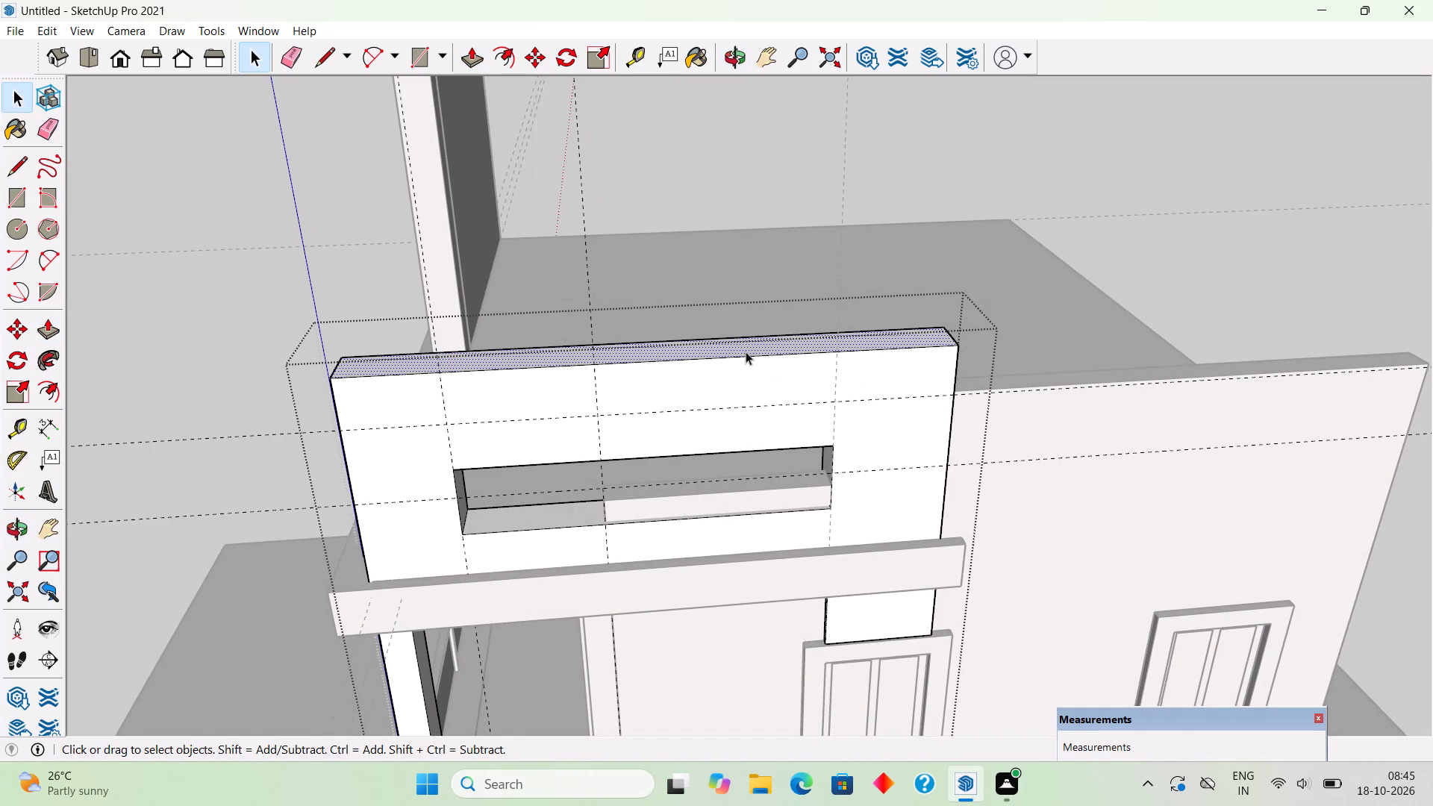
key("p")
left_click(746, 352)
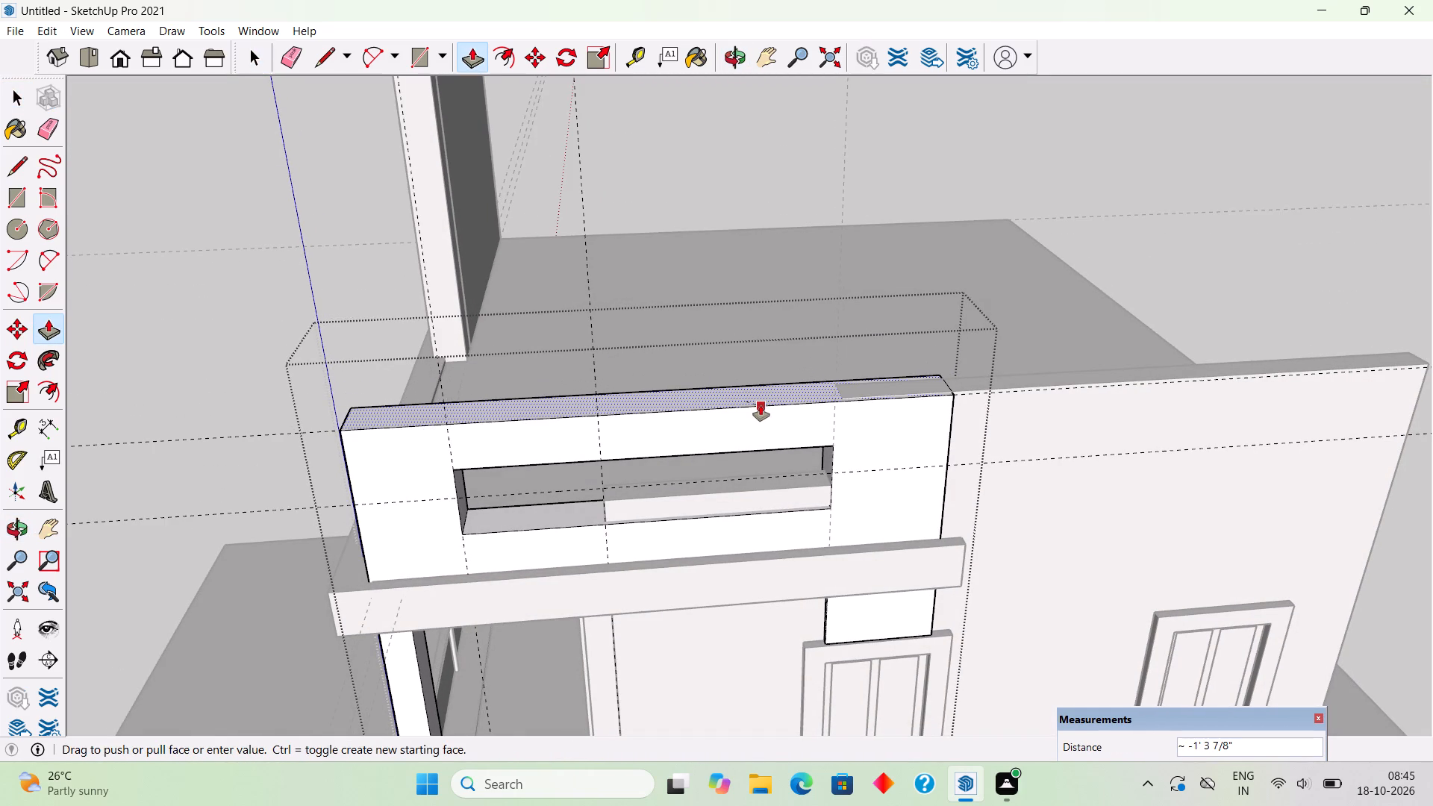
left_click(761, 405)
key("space")
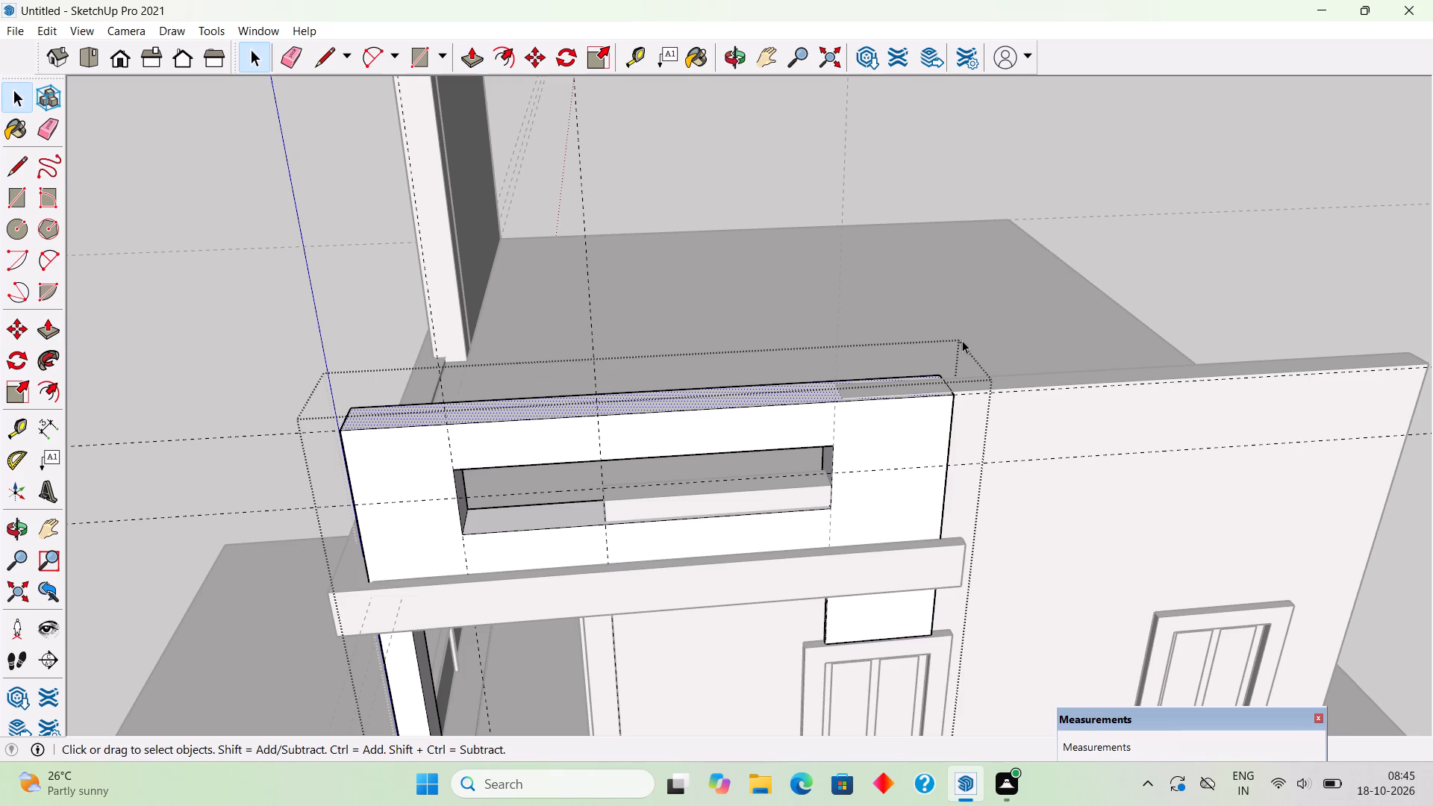
left_click(1160, 183)
Open the adjoining long side wall for editing and push its top face down 6".
middle_click_drag(1058, 408, 844, 396)
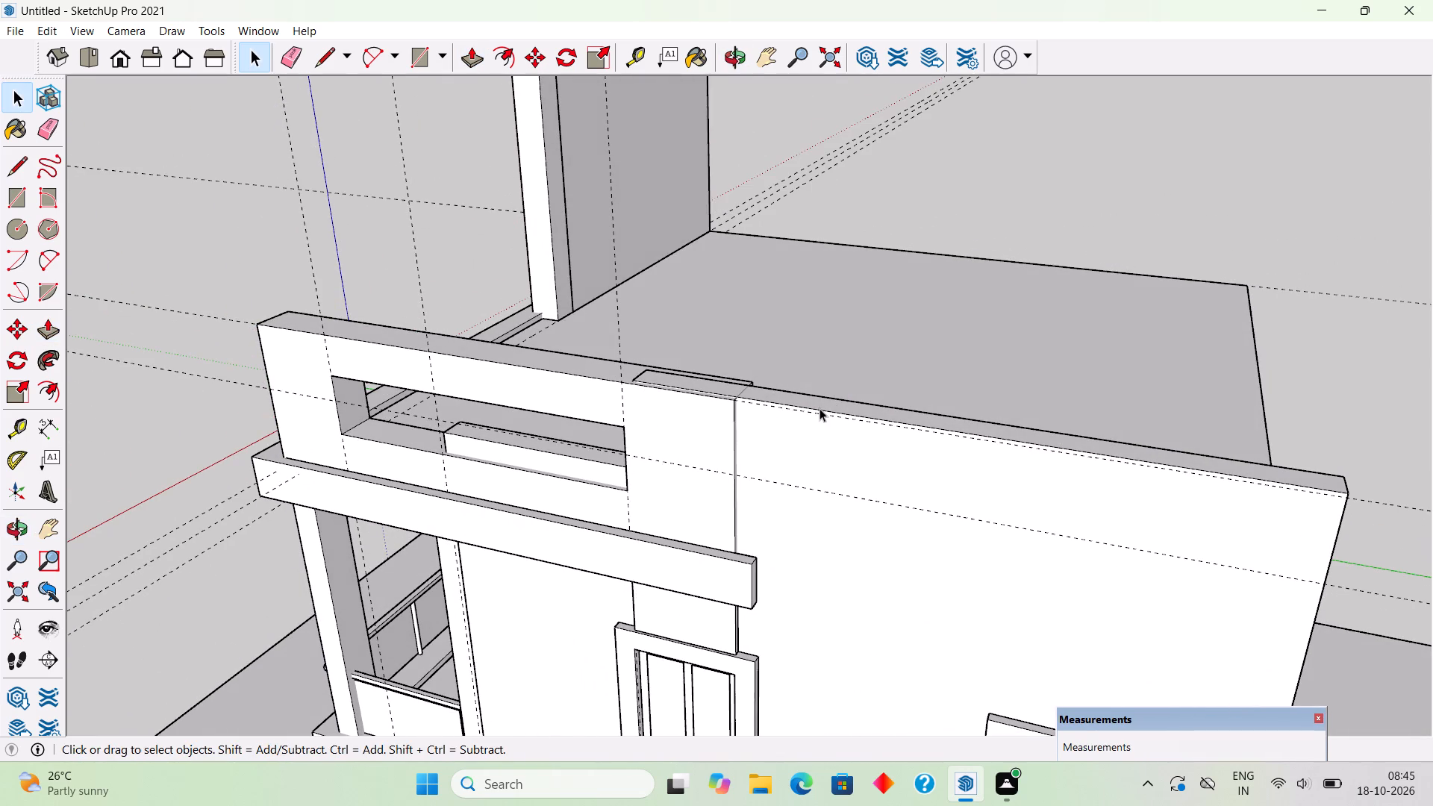
middle_click_drag(819, 408, 301, 241)
middle_click_drag(302, 252, 331, 414)
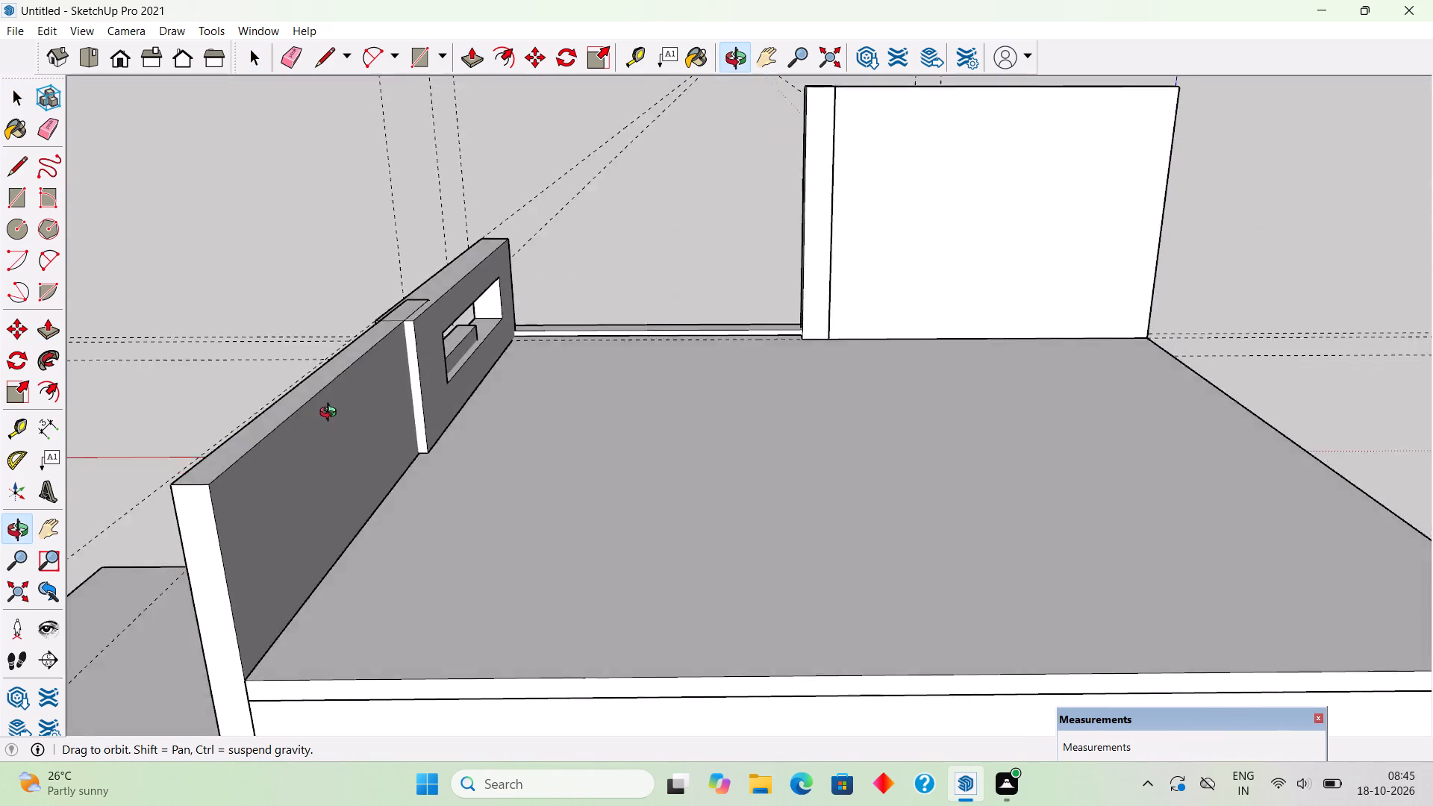
middle_click_drag(331, 414, 890, 344)
scroll(890, 344, "down", 6)
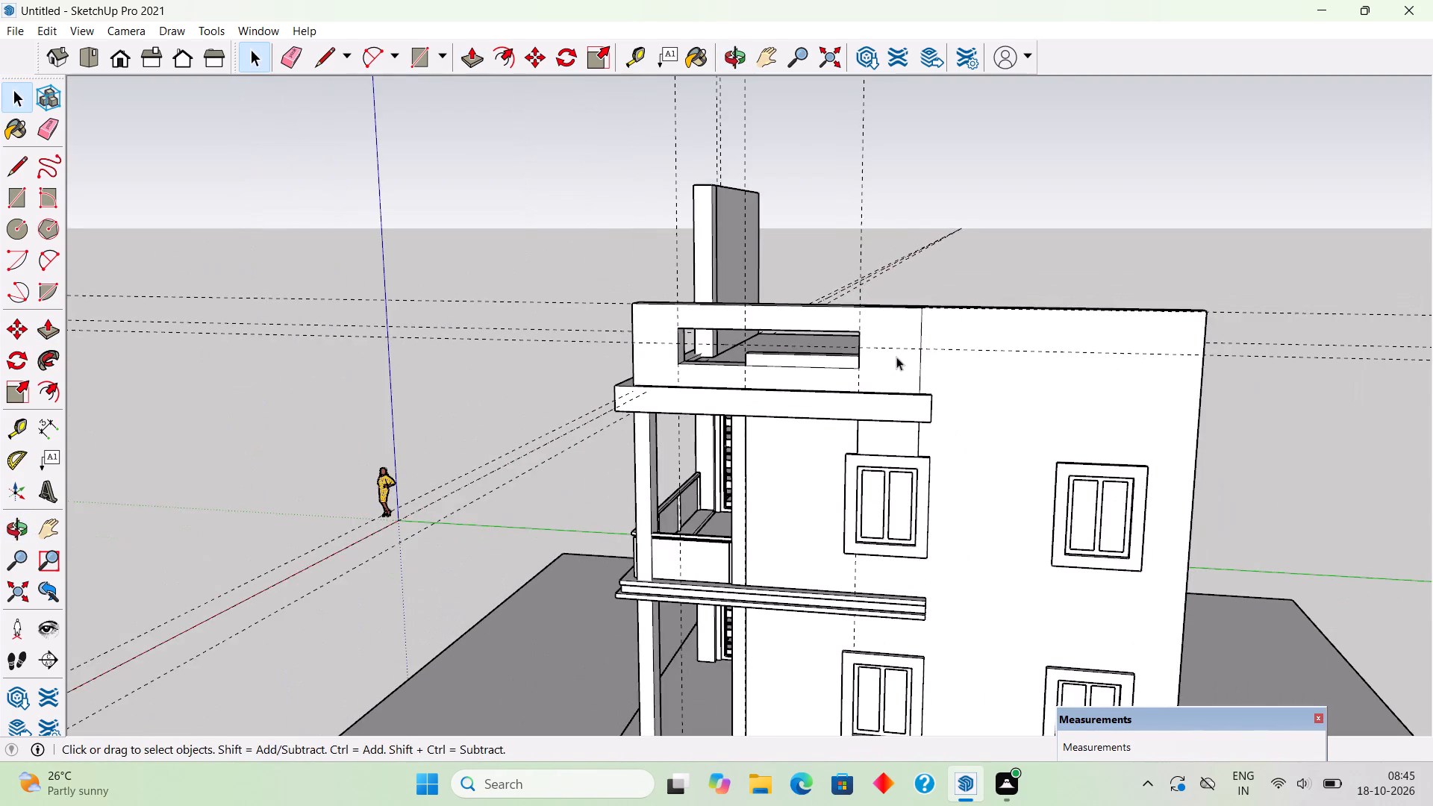
middle_click_drag(937, 380, 1129, 425)
scroll(1108, 281, "up", 4)
middle_click_drag(1047, 341, 932, 452)
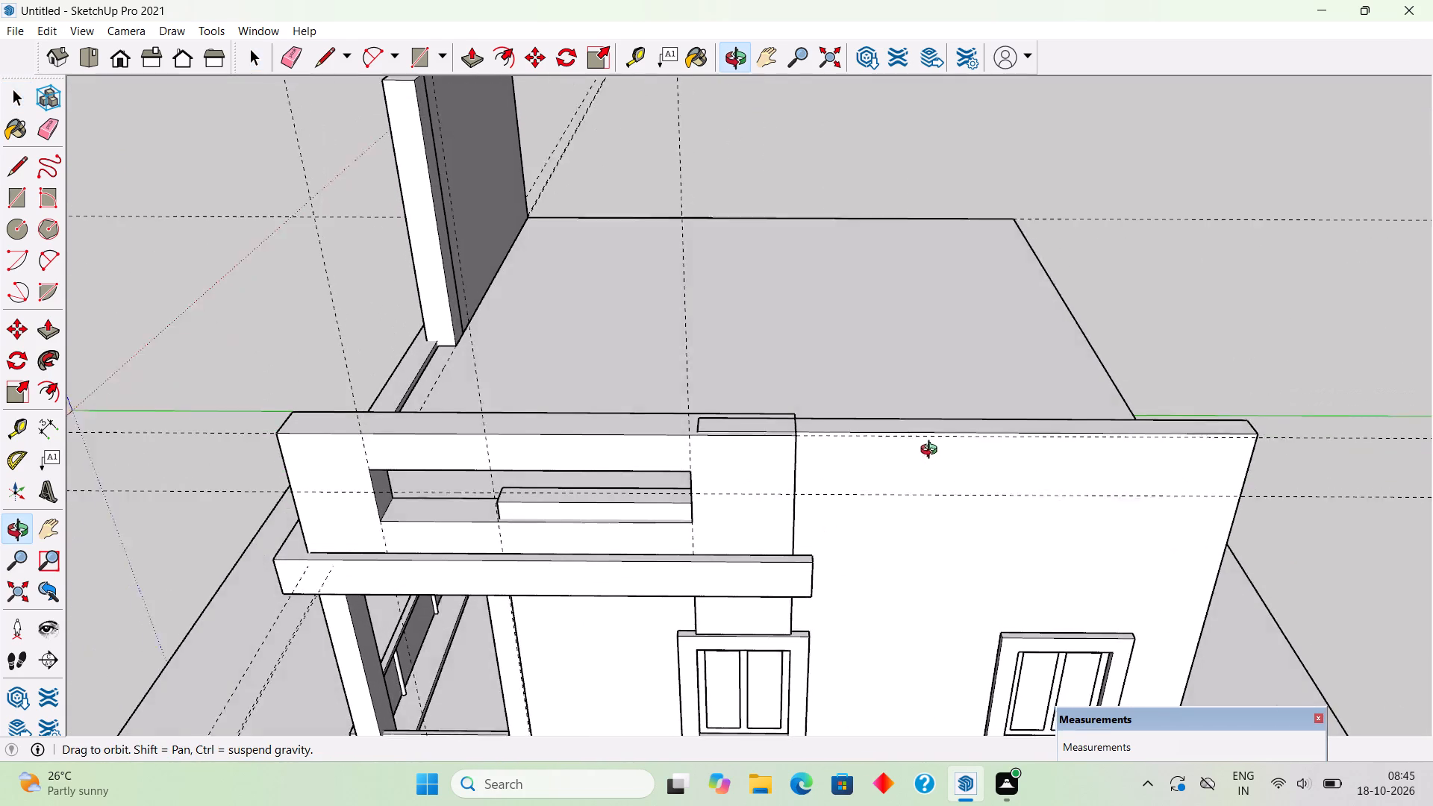
middle_click_drag(932, 452, 917, 454)
scroll(893, 440, "up", 5)
triple_click(891, 438)
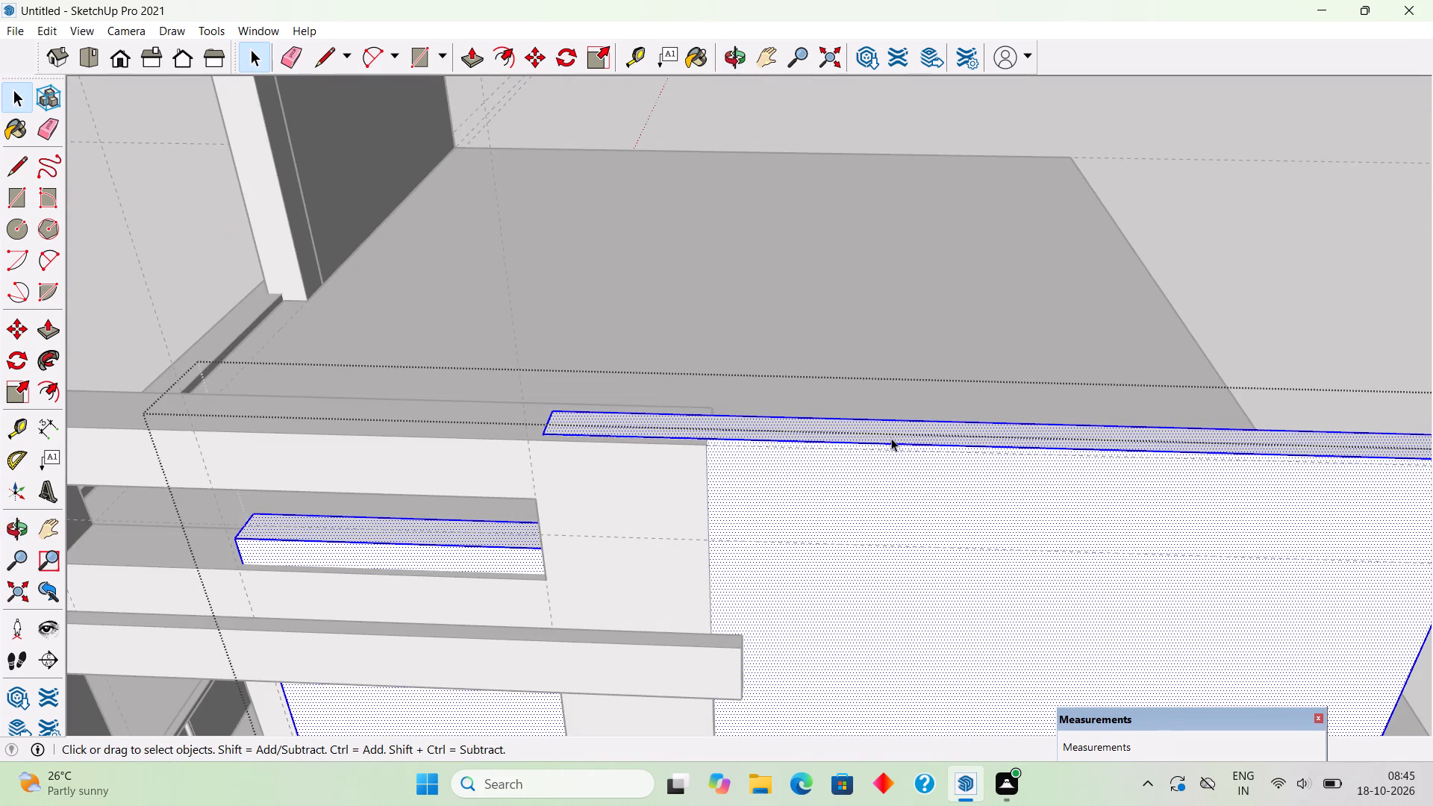
key("p")
left_click(901, 428)
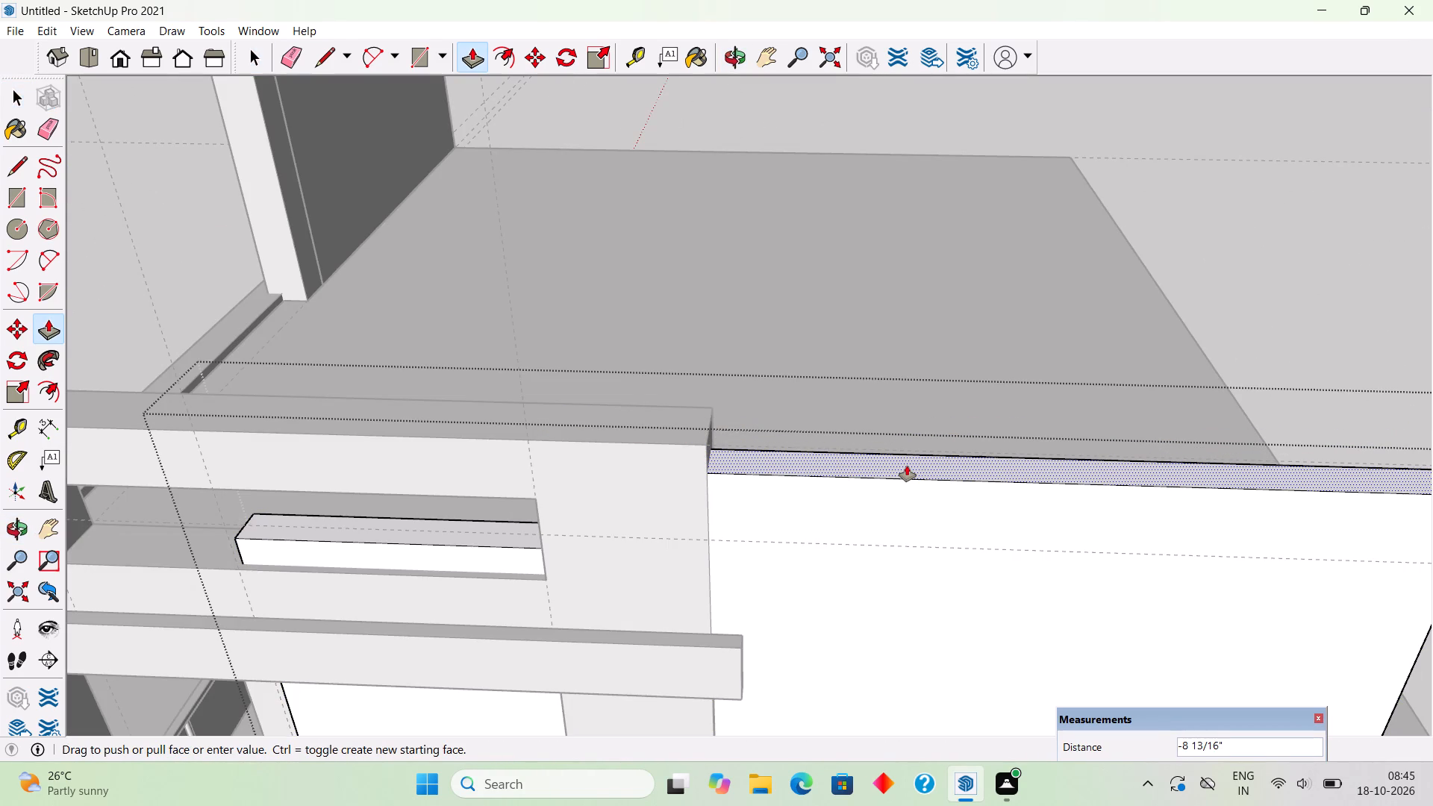
type("6\"")
key("Return")
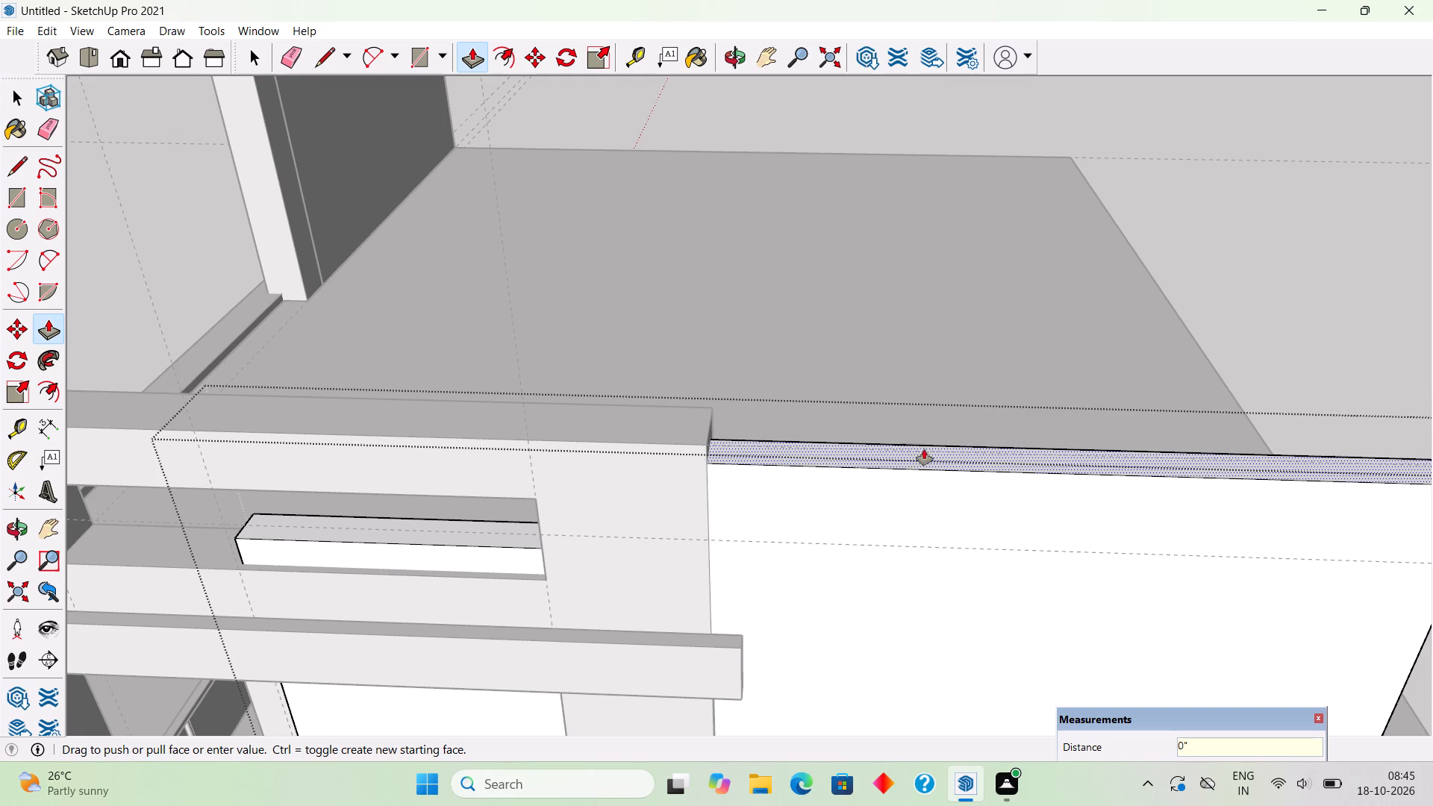
Push the long side wall's top face down a further 2".
left_click(924, 449)
type("2\"")
key("Return")
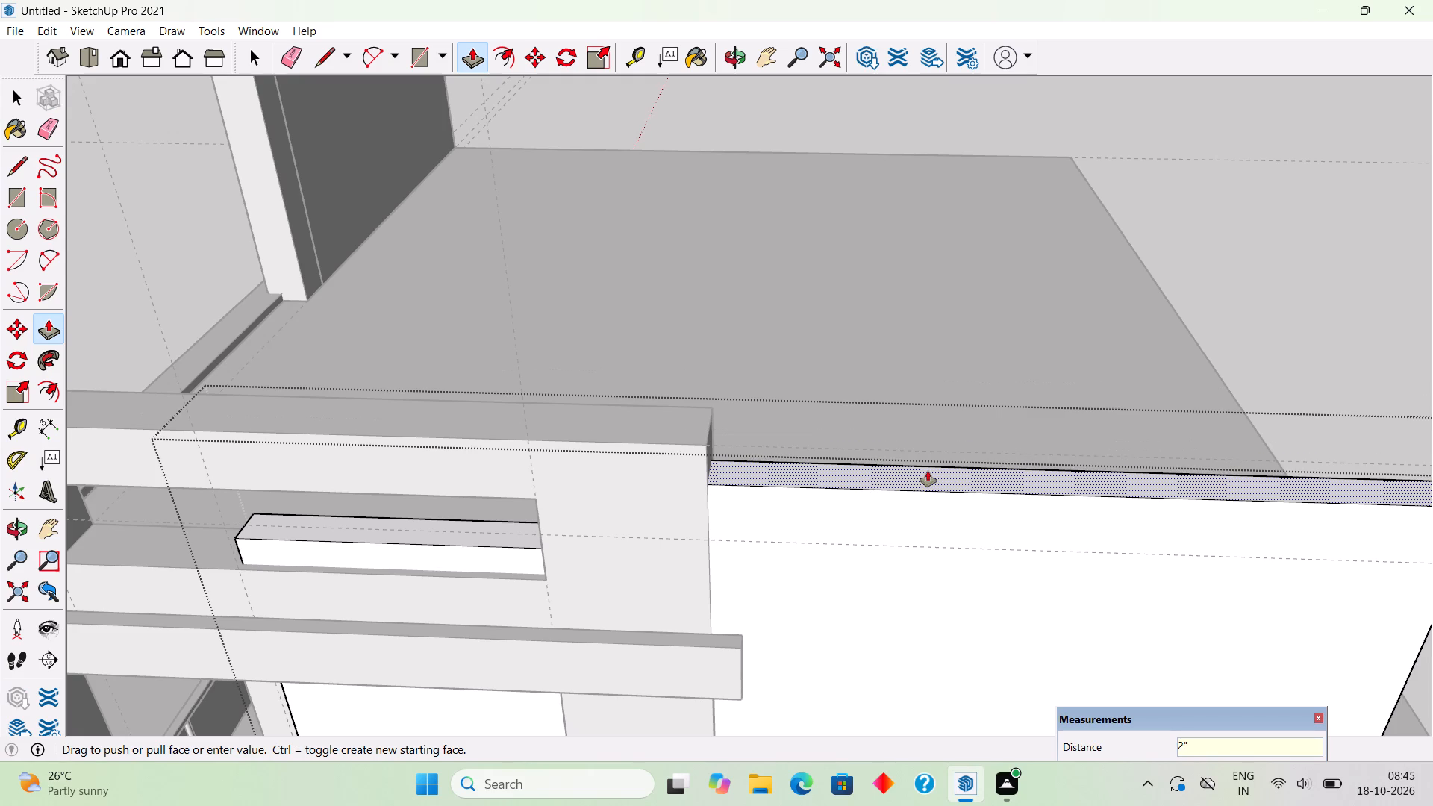
key("space")
Push the side wall's raised ledge inside the long opening down flush with the opening's sill.
scroll(927, 469, "down", 8)
middle_click_drag(811, 573, 961, 337)
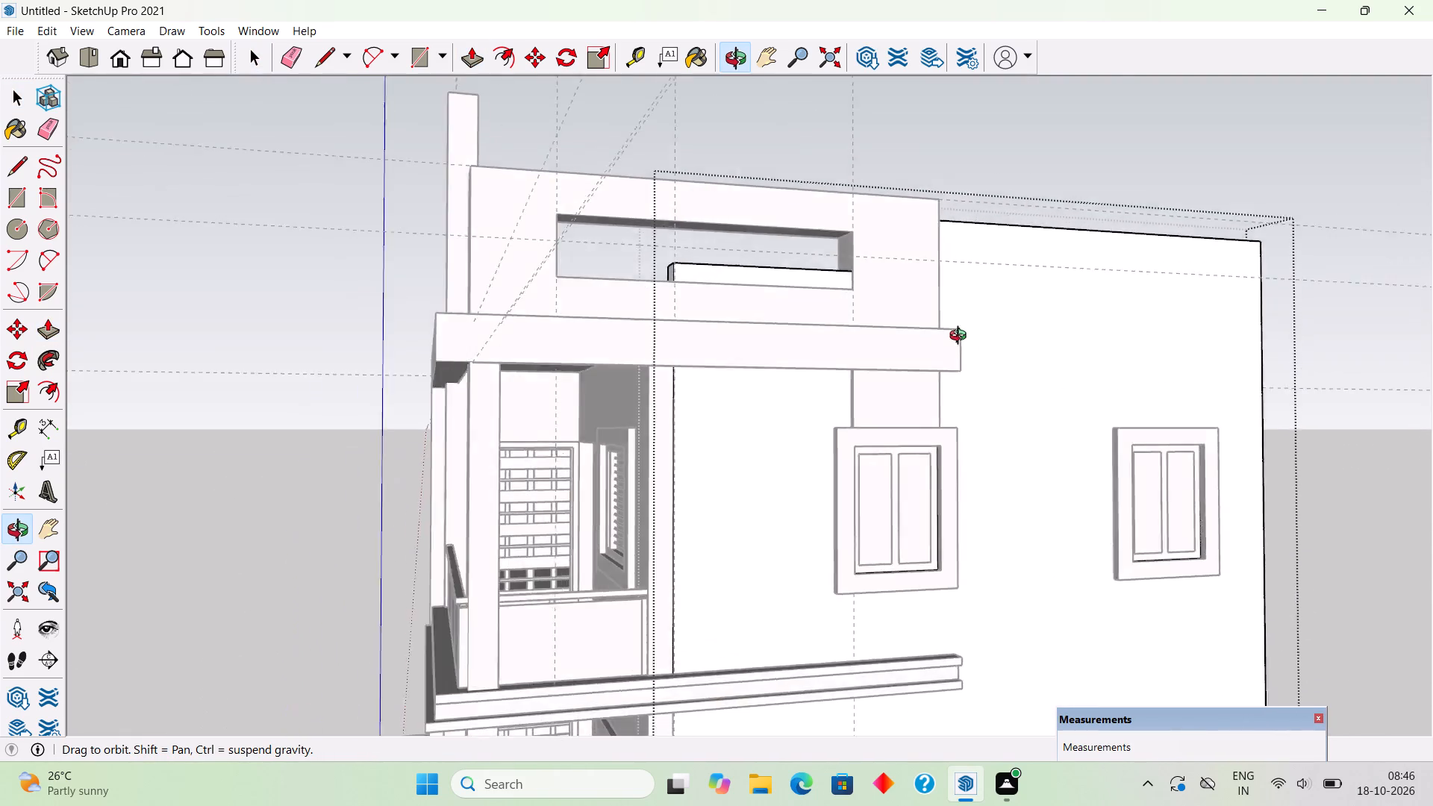
middle_click_drag(961, 337, 992, 385)
middle_click_drag(825, 320, 830, 378)
scroll(787, 379, "up", 5)
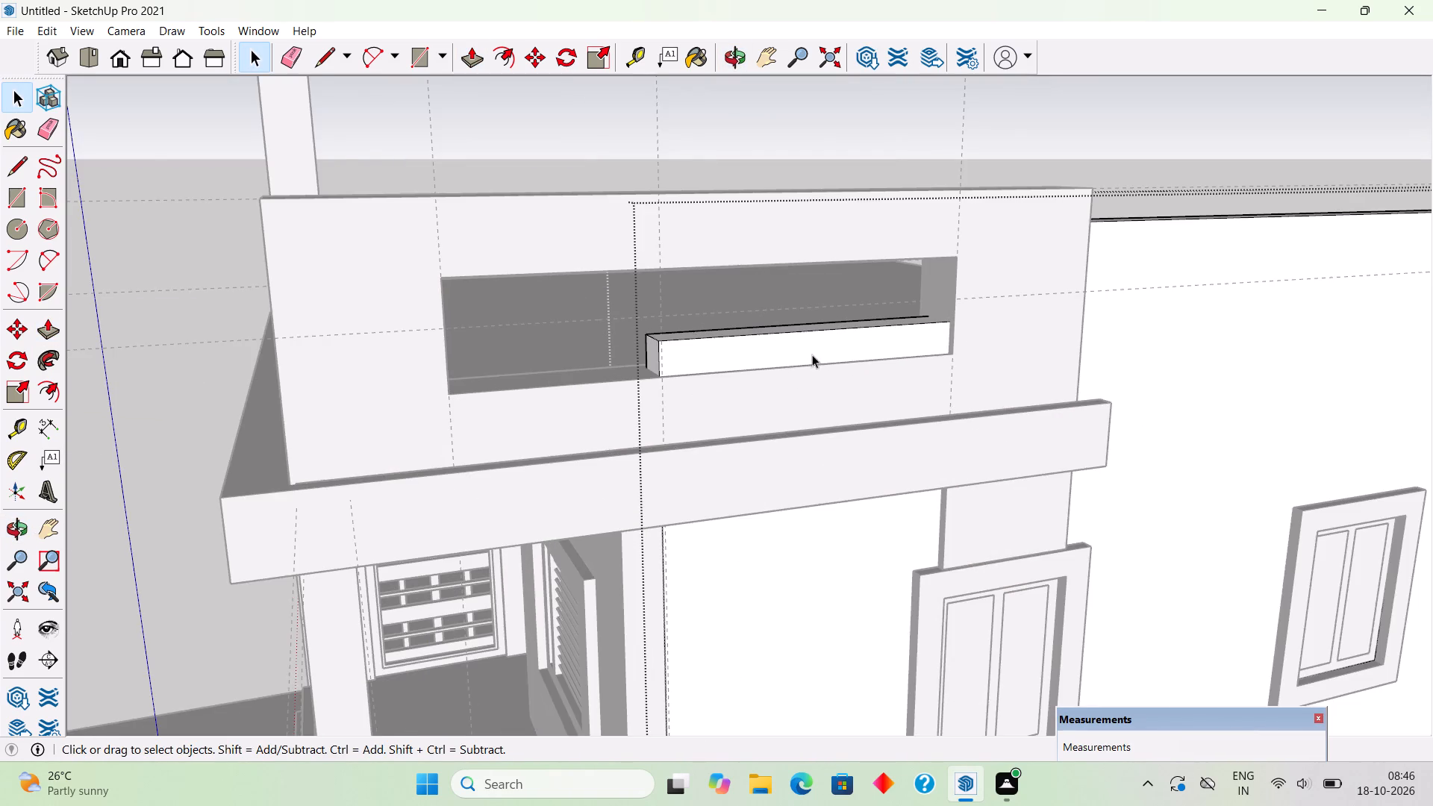
scroll(800, 343, "down", 7)
left_click(327, 162)
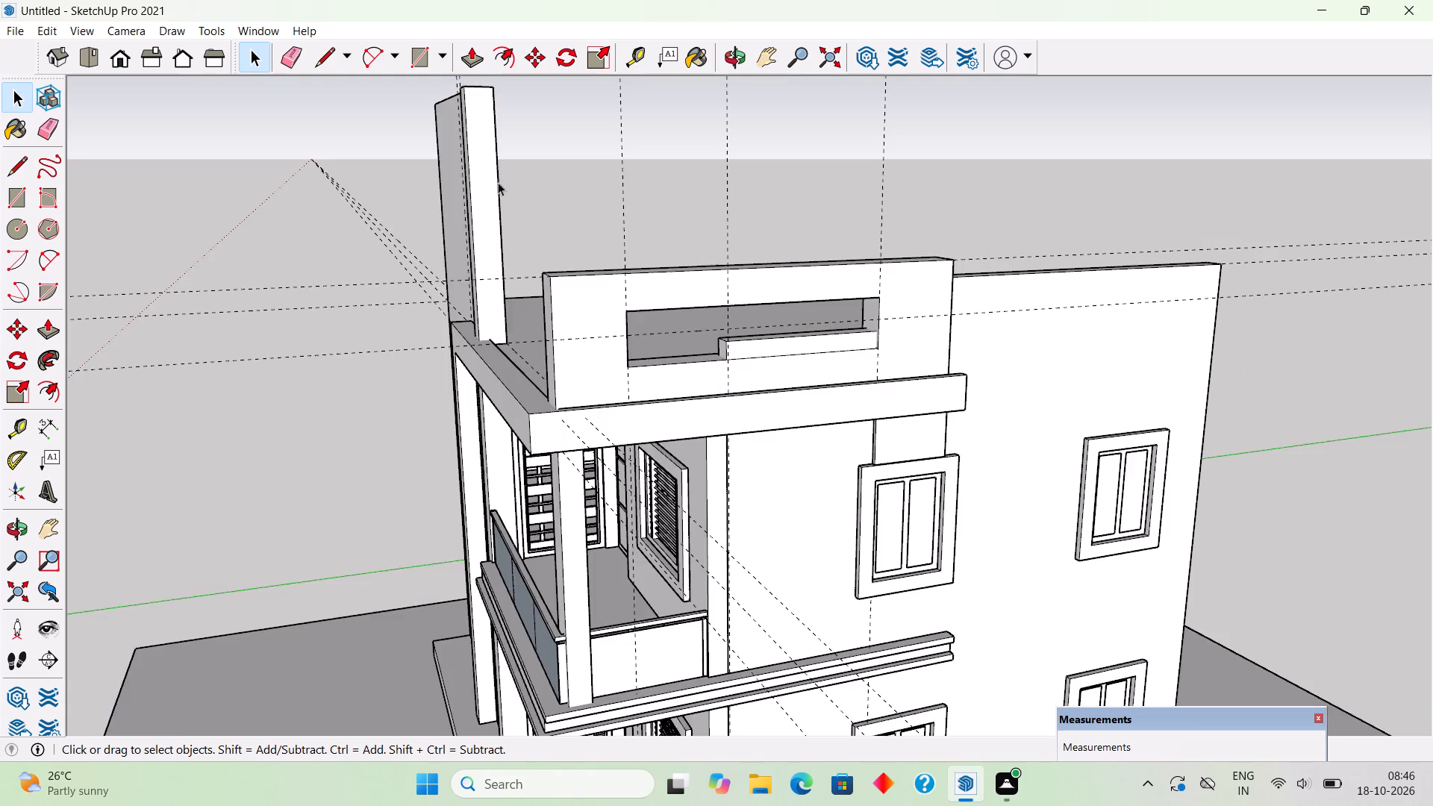
middle_click_drag(810, 361, 751, 466)
scroll(811, 423, "up", 10)
triple_click(840, 356)
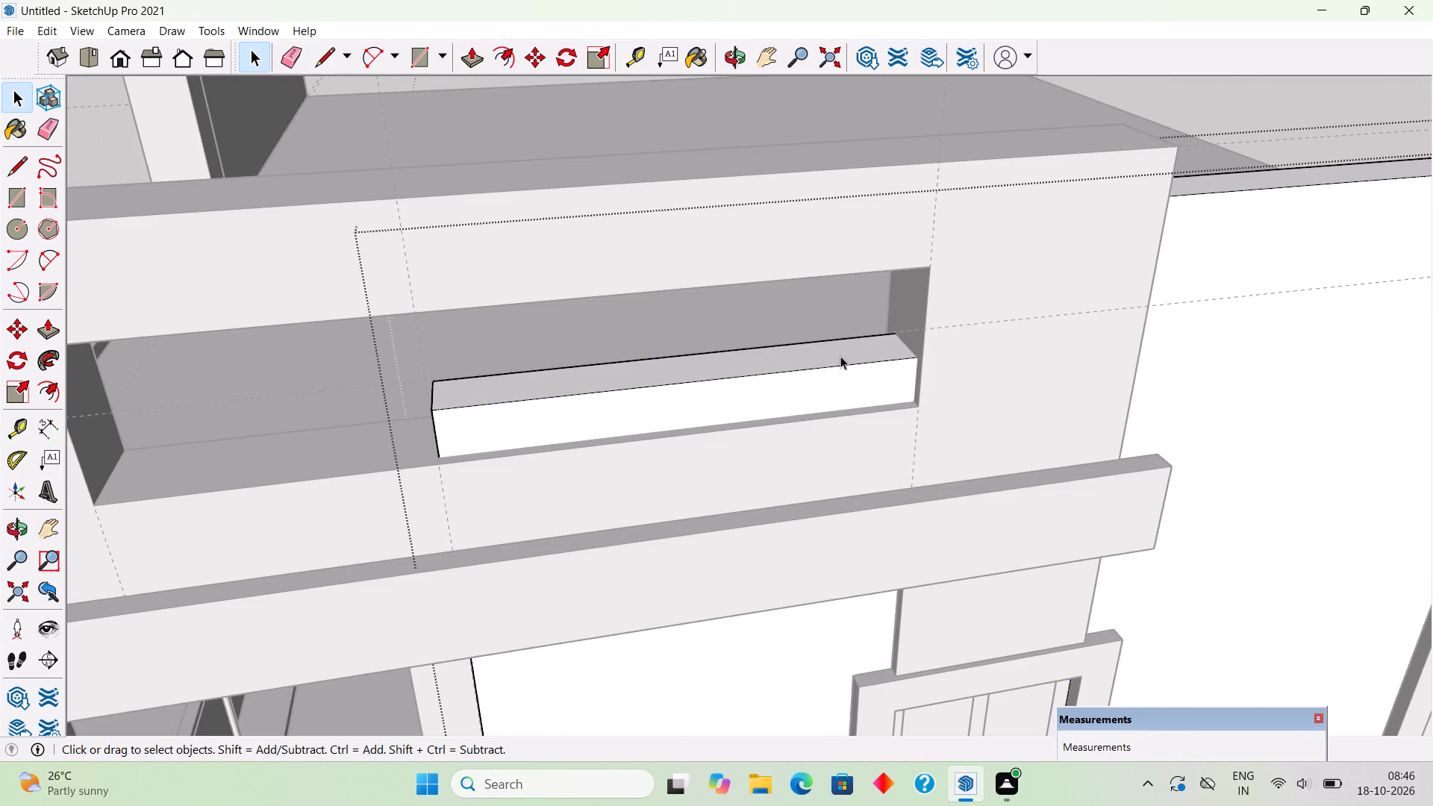
key("p")
left_click(840, 356)
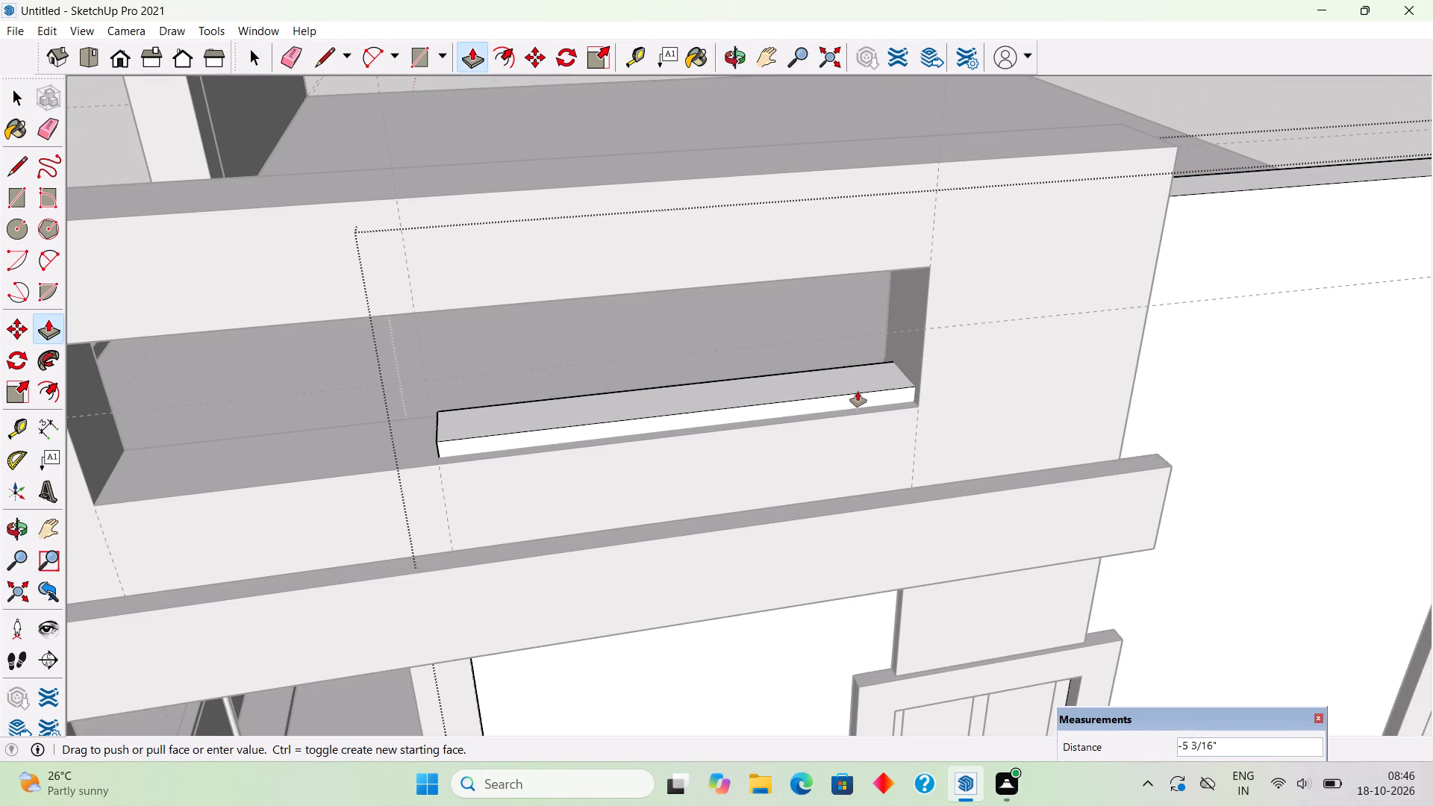
left_click(864, 399)
key("space")
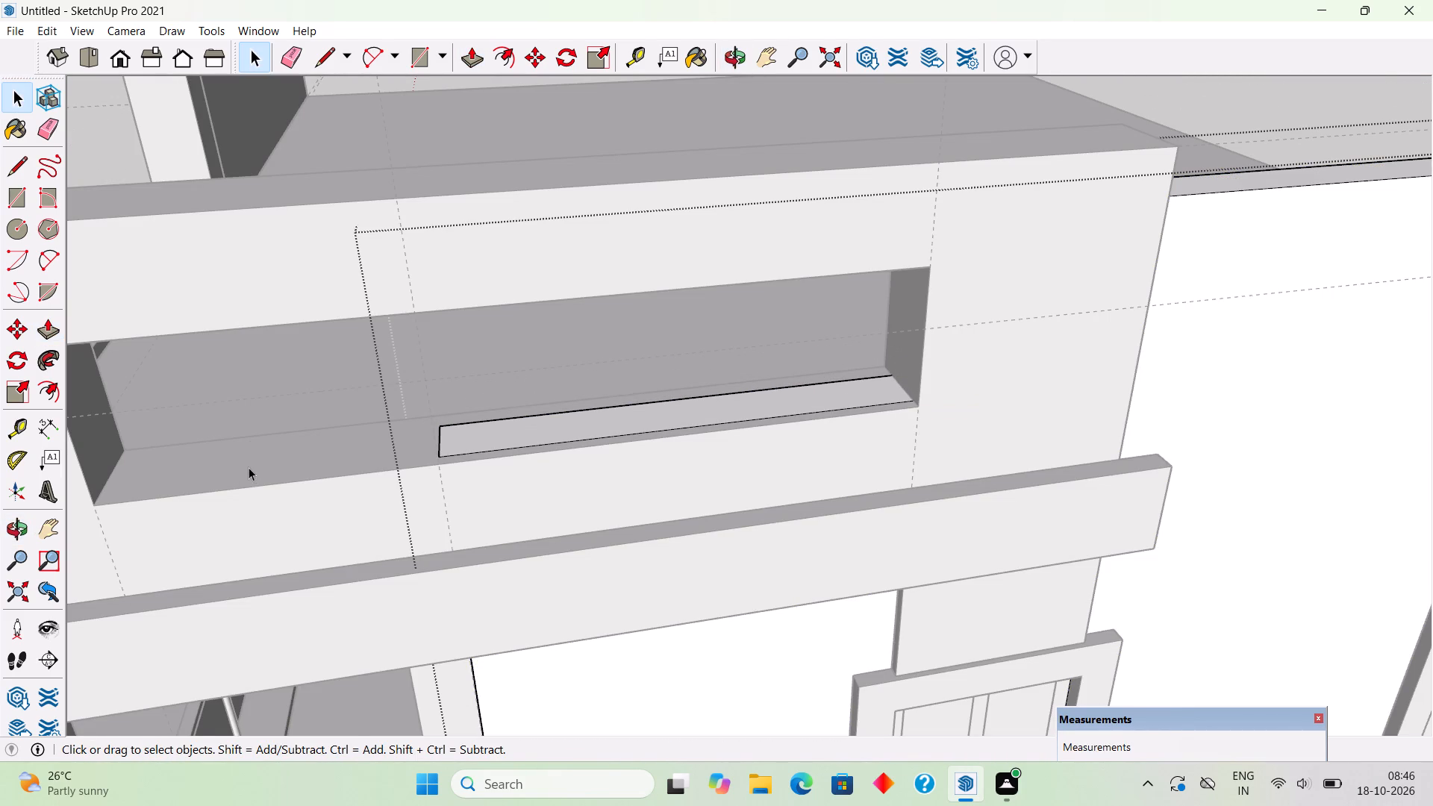
Open the upper wall for editing and raise the long opening's sill by 3".
key("space")
triple_click(249, 470)
key("p")
left_click(252, 464)
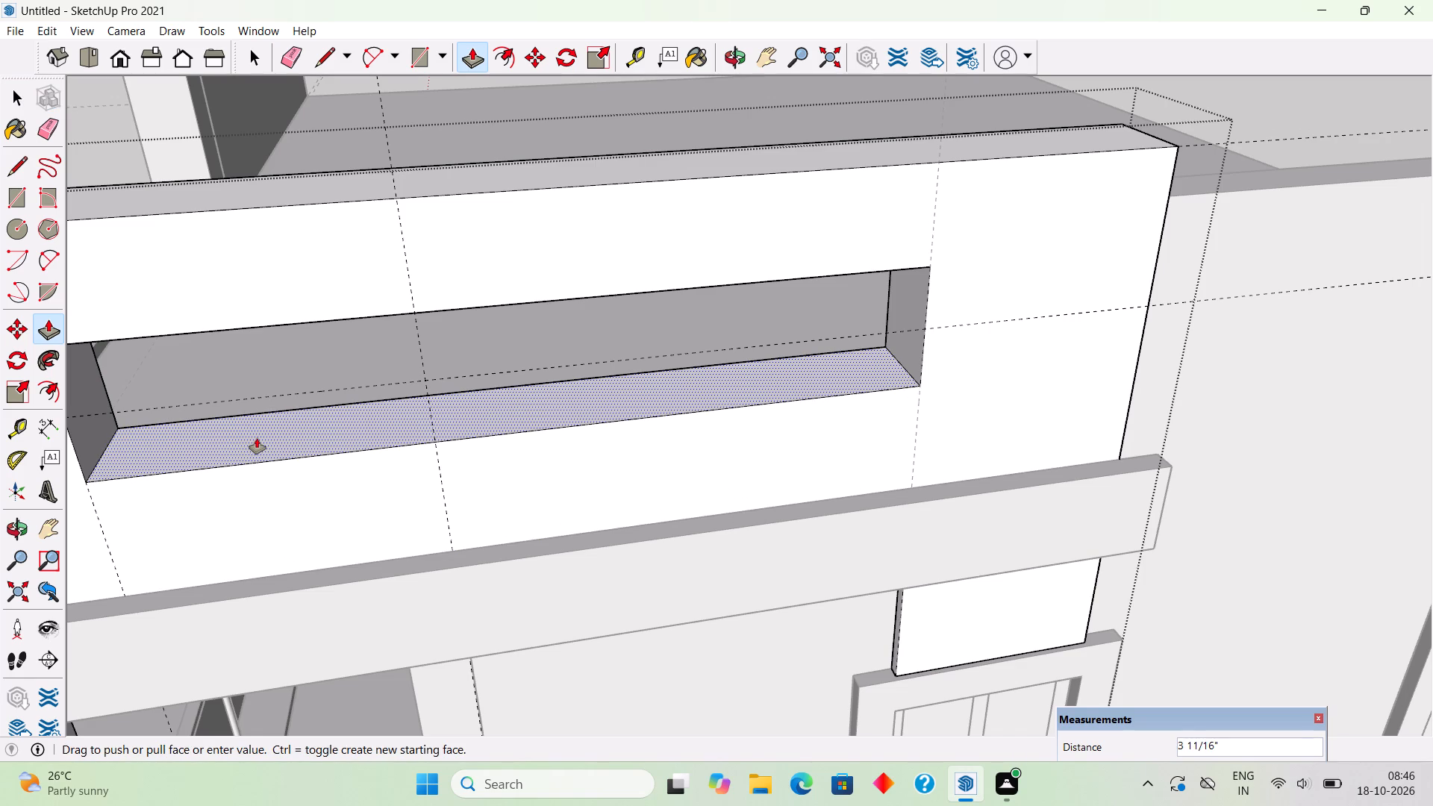
type("3\"")
key("Return")
scroll(257, 438, "down", 7)
key("space")
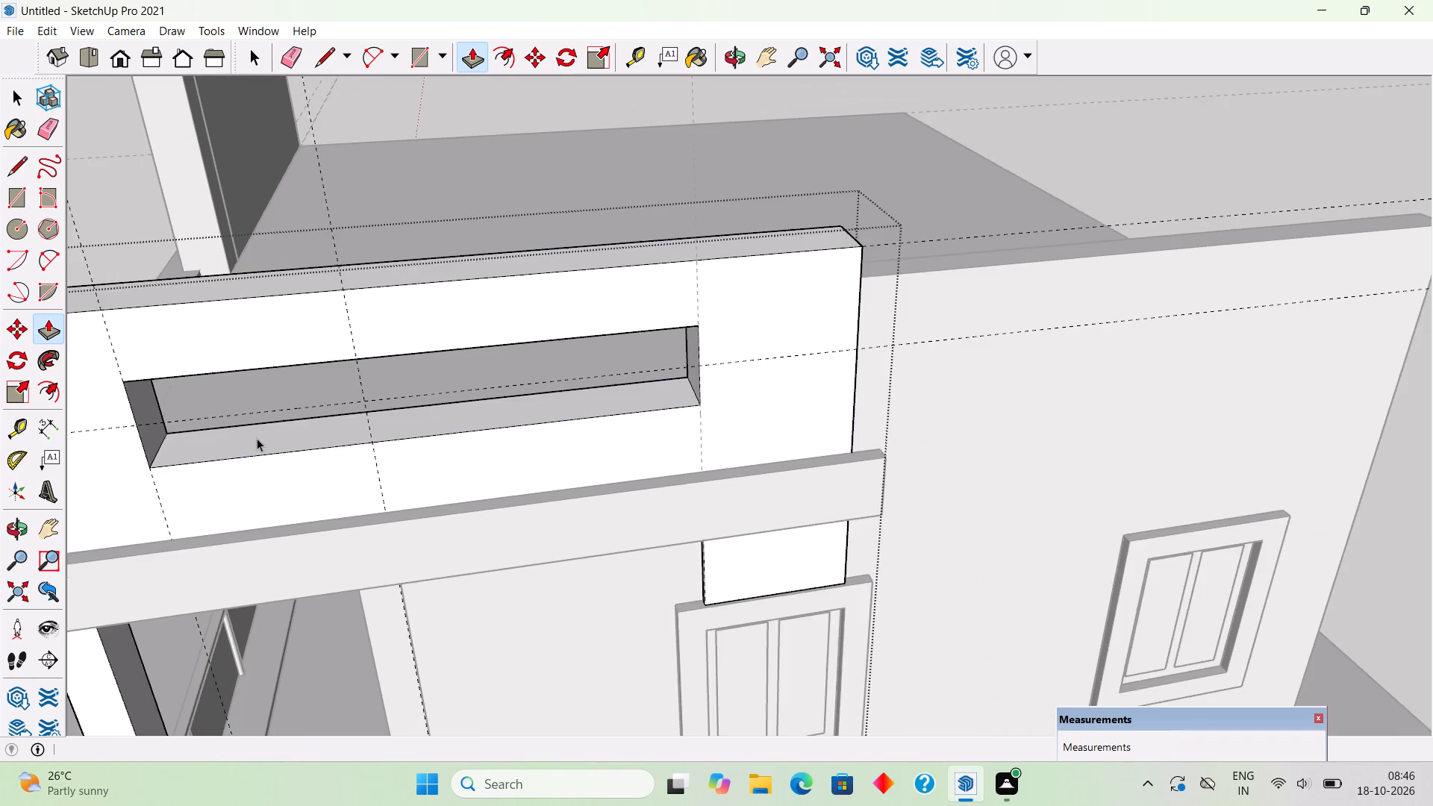
scroll(257, 438, "down", 9)
left_click(325, 219)
Examine the upper wall's long opening and the roofline from several sides of the house.
middle_click_drag(351, 531, 431, 382)
scroll(431, 382, "down", 5)
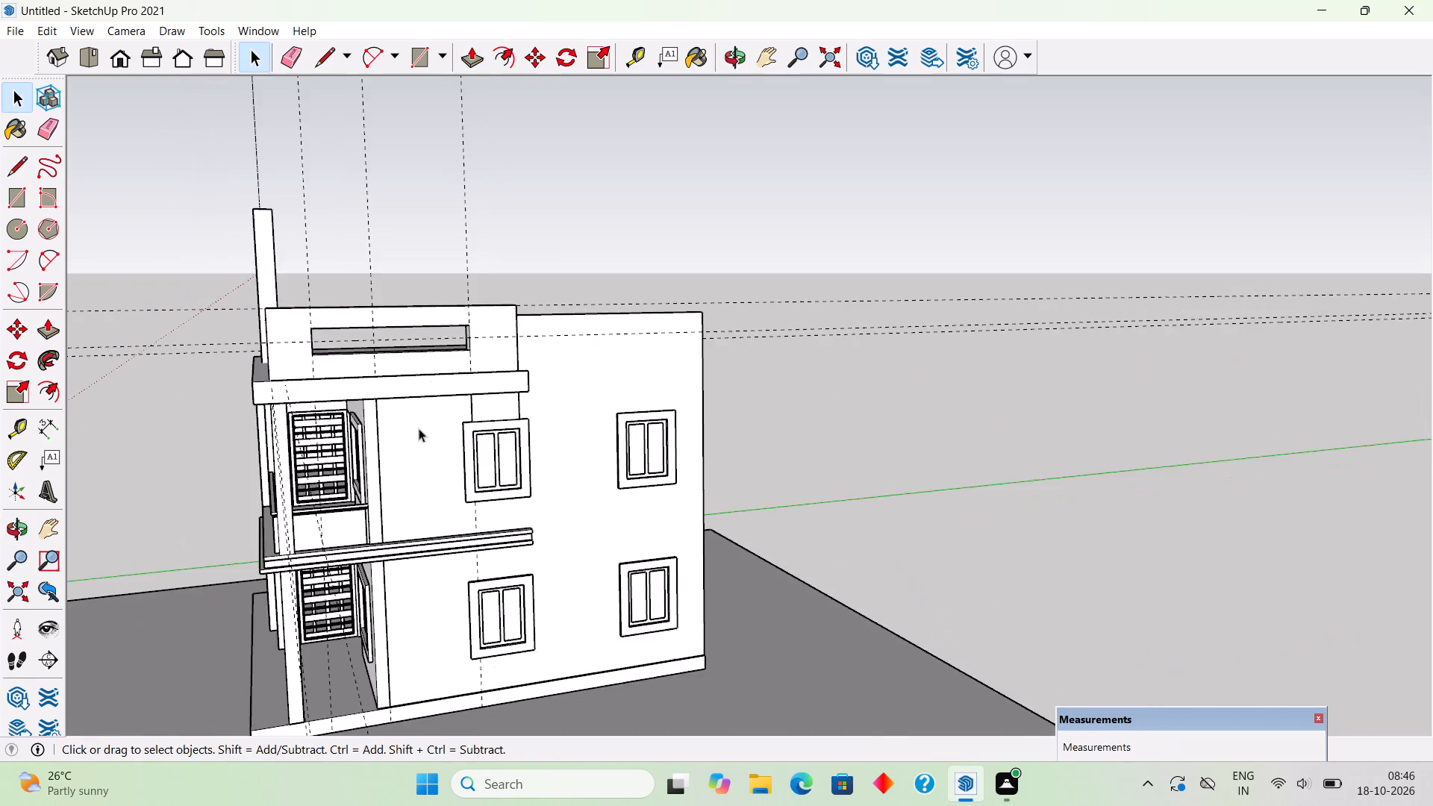
scroll(419, 428, "down", 4)
scroll(390, 646, "up", 4)
middle_click_drag(288, 523, 269, 463)
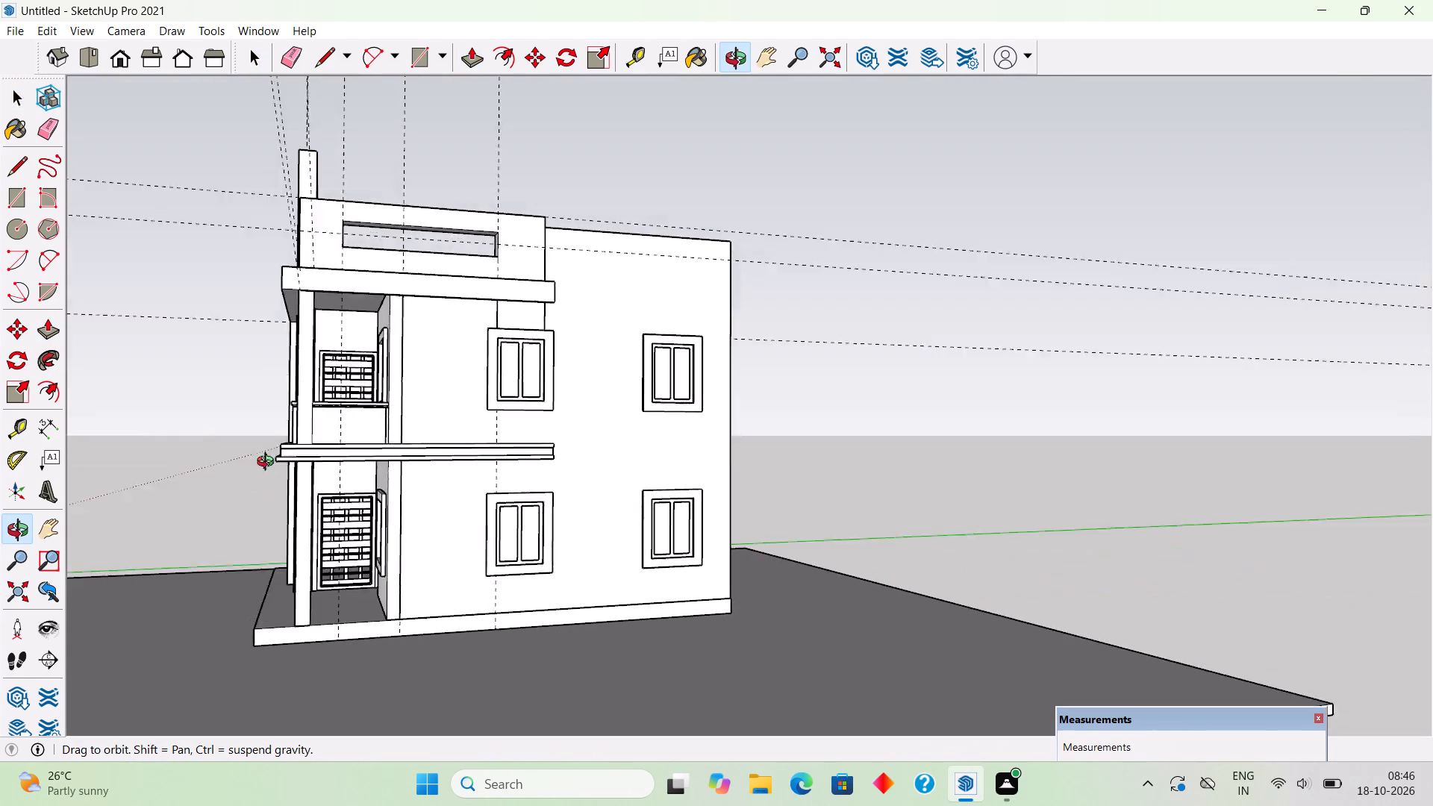
middle_click_drag(269, 463, 401, 555)
scroll(420, 494, "up", 1)
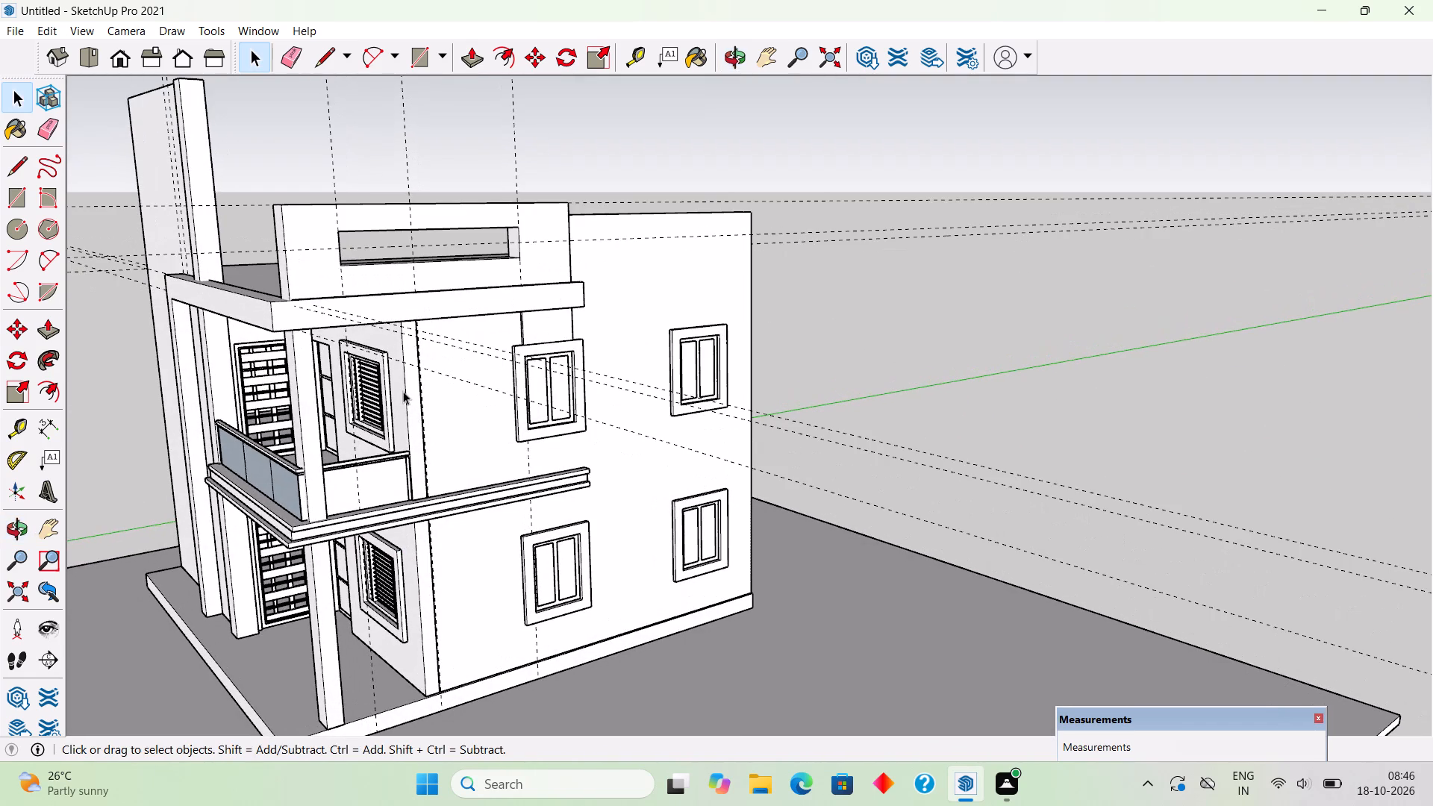
middle_click_drag(400, 390, 502, 407)
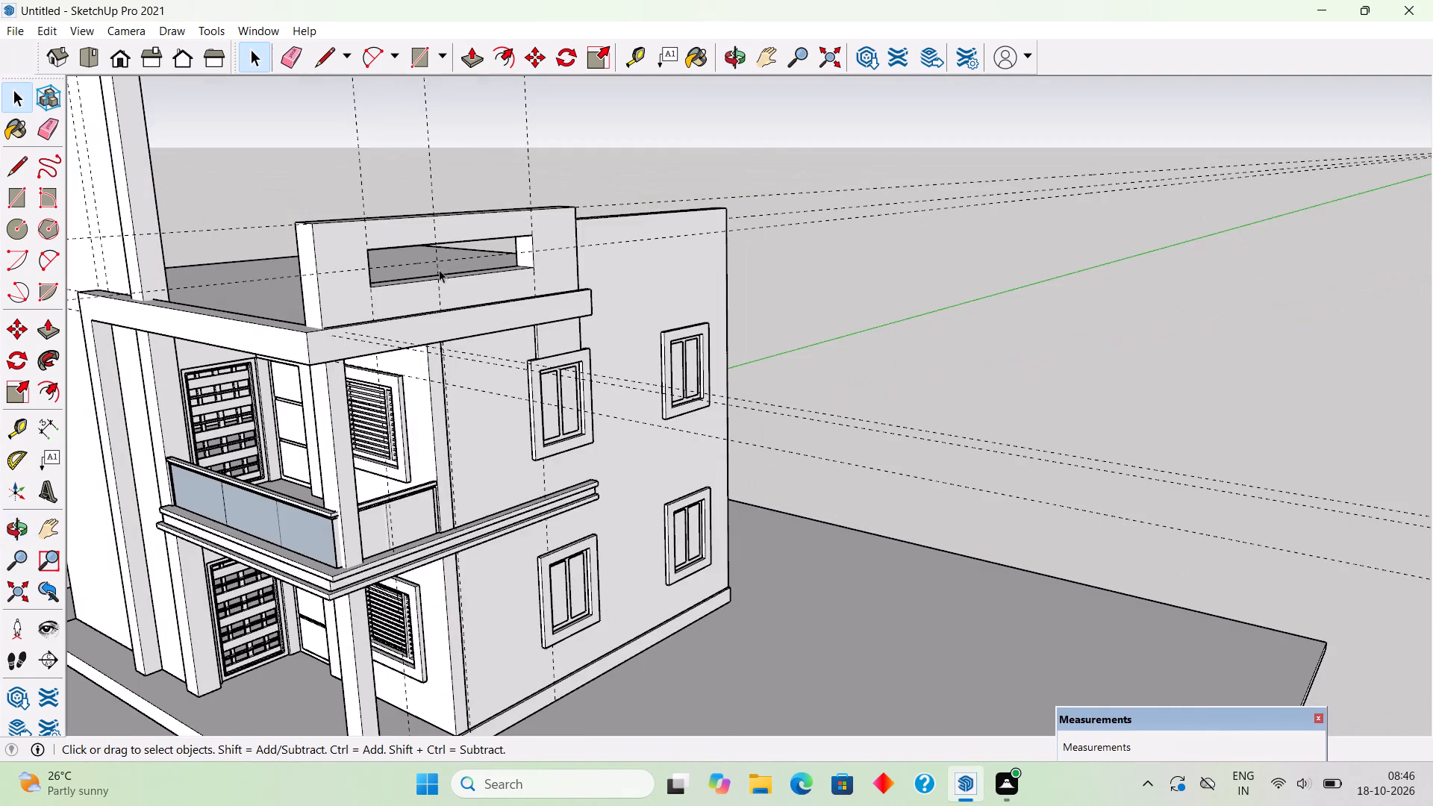
scroll(432, 260, "up", 6)
middle_click_drag(387, 273, 212, 324)
scroll(179, 297, "down", 4)
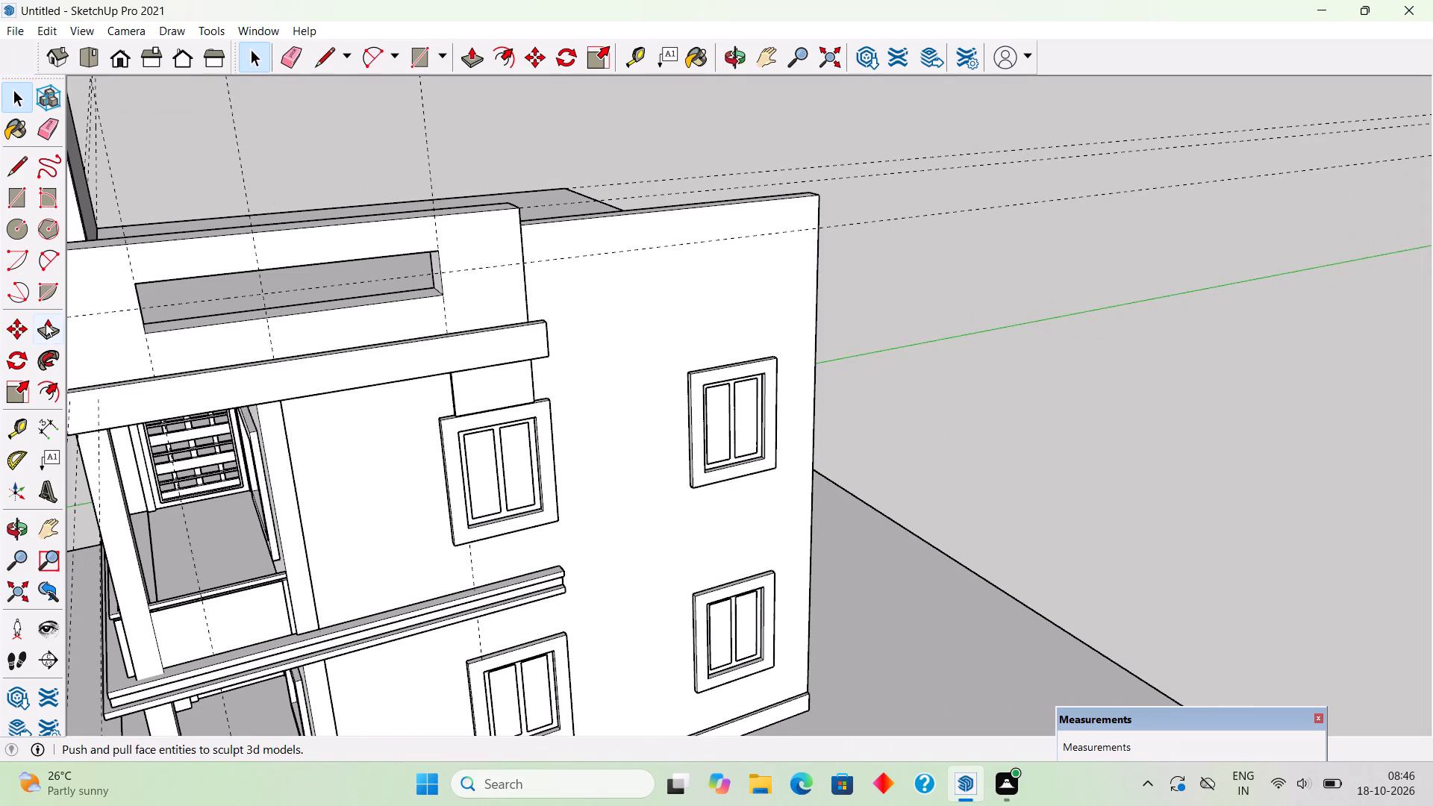
scroll(381, 211, "down", 6)
scroll(250, 316, "up", 17)
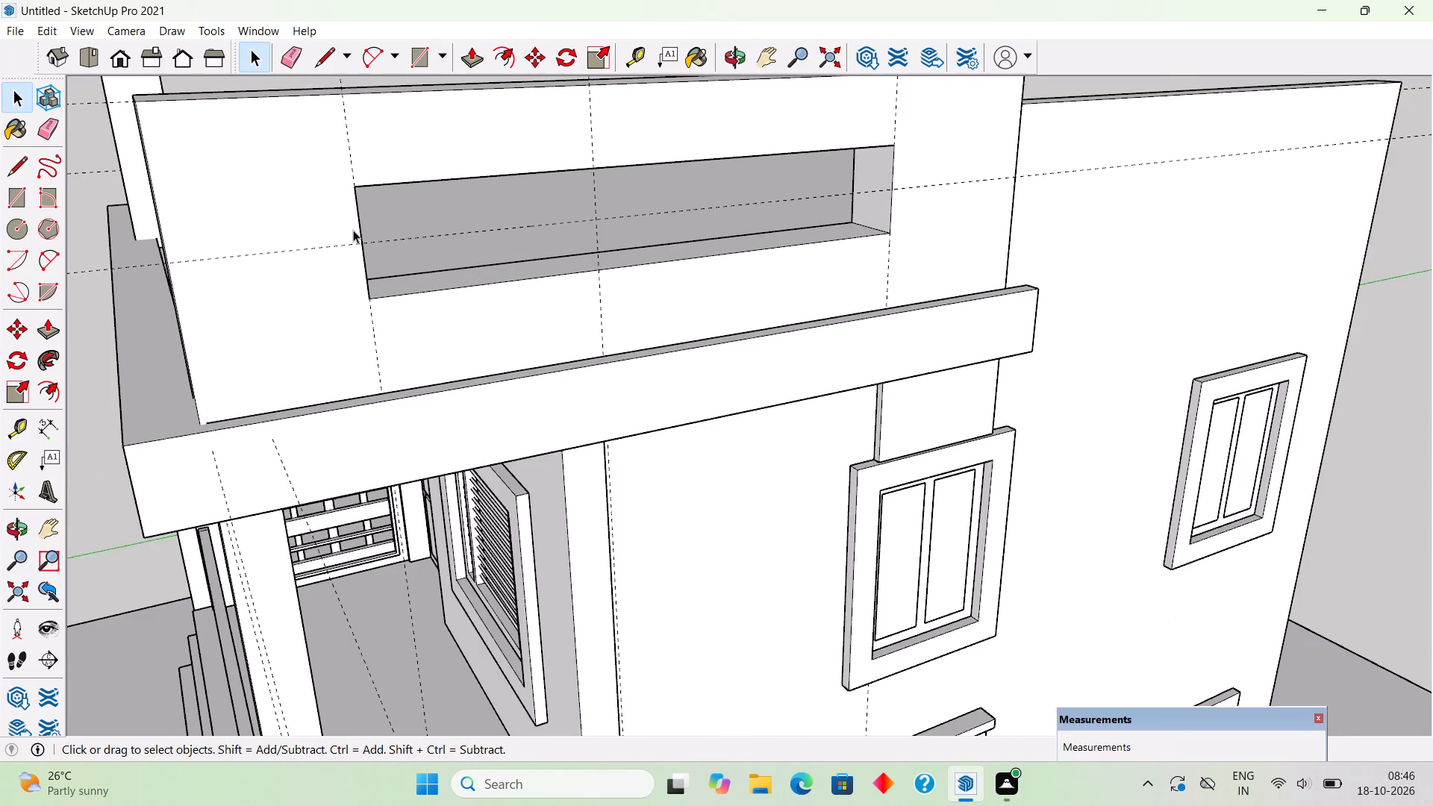
Measure the depth of the long opening at its side reveal.
scroll(353, 230, "up", 2)
key("t")
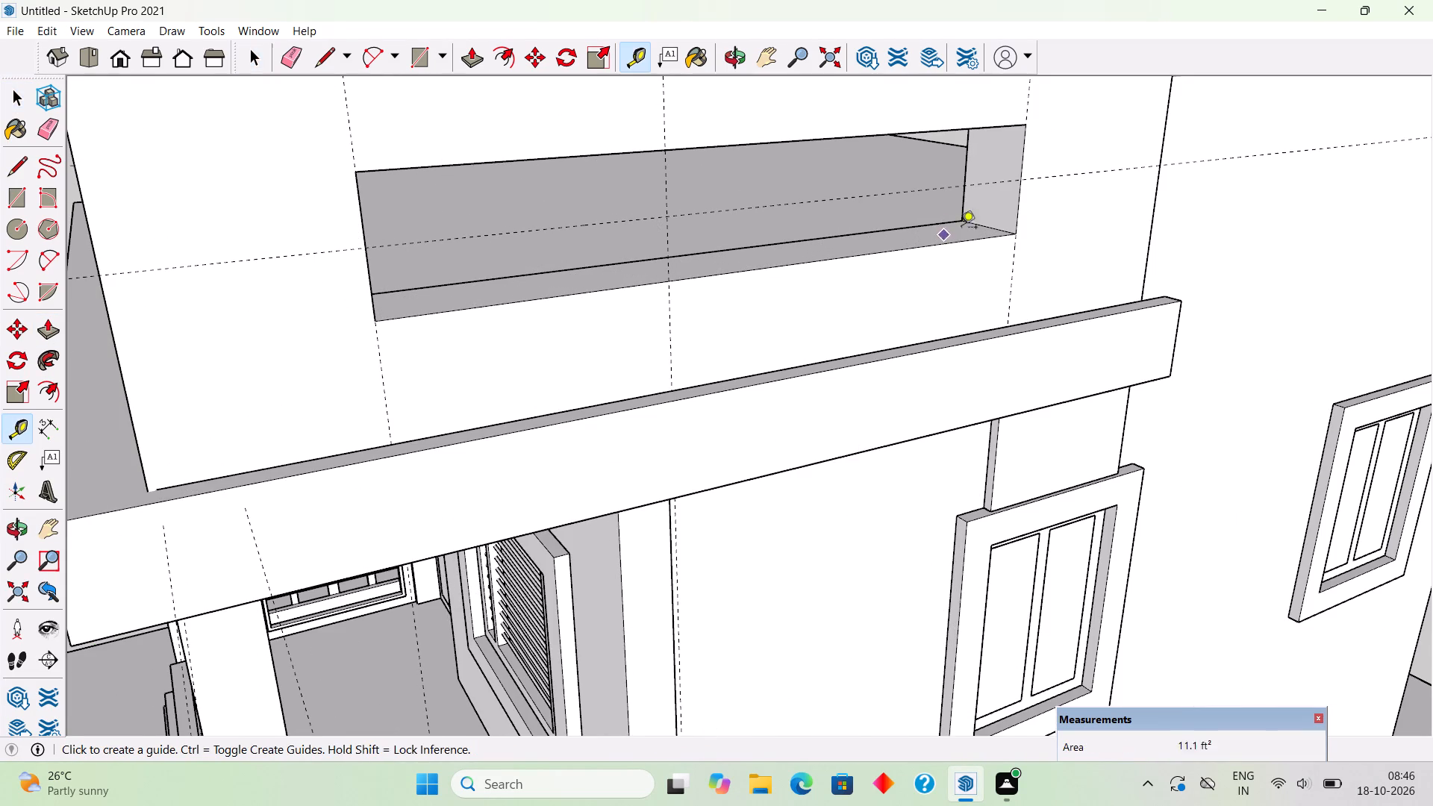
left_click(963, 165)
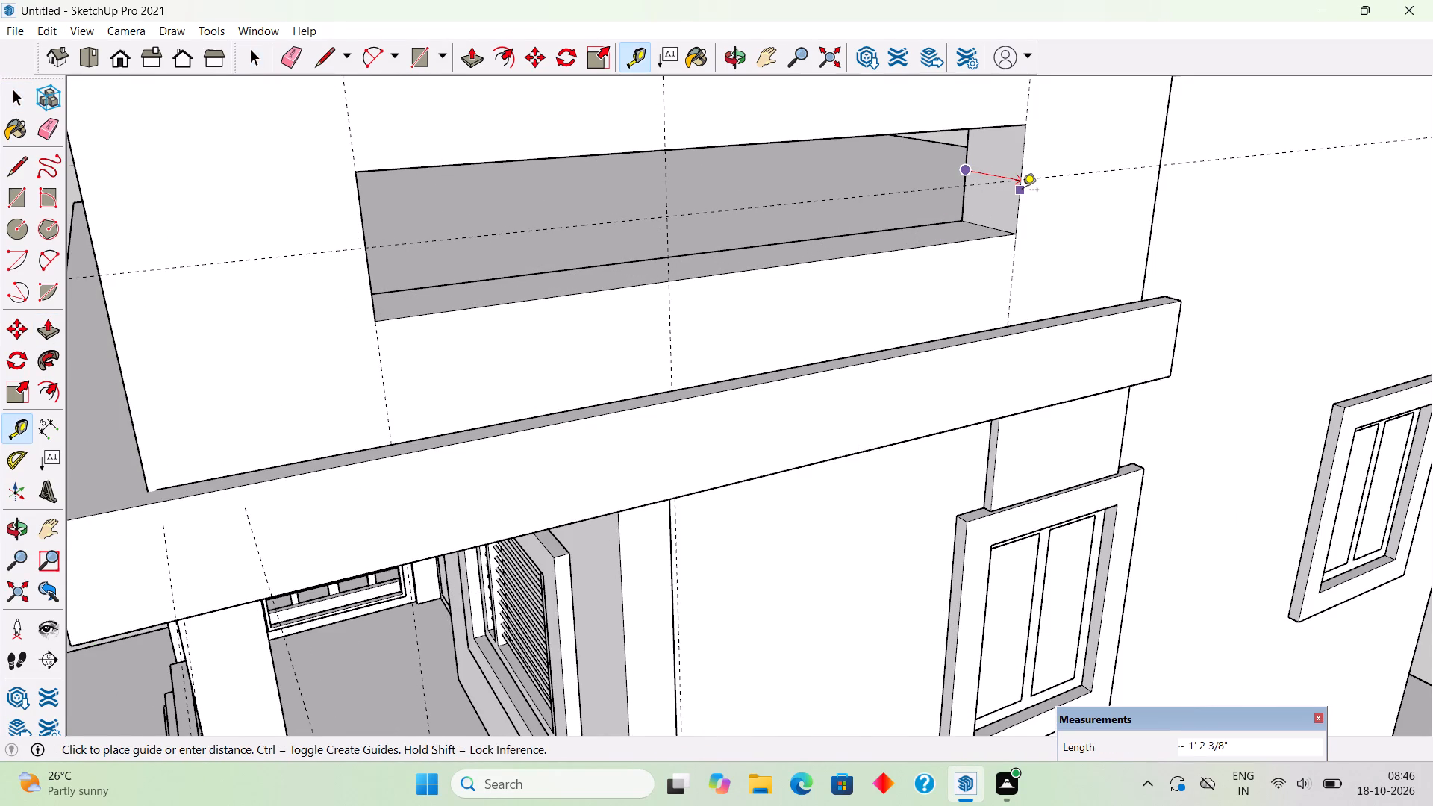
key("space")
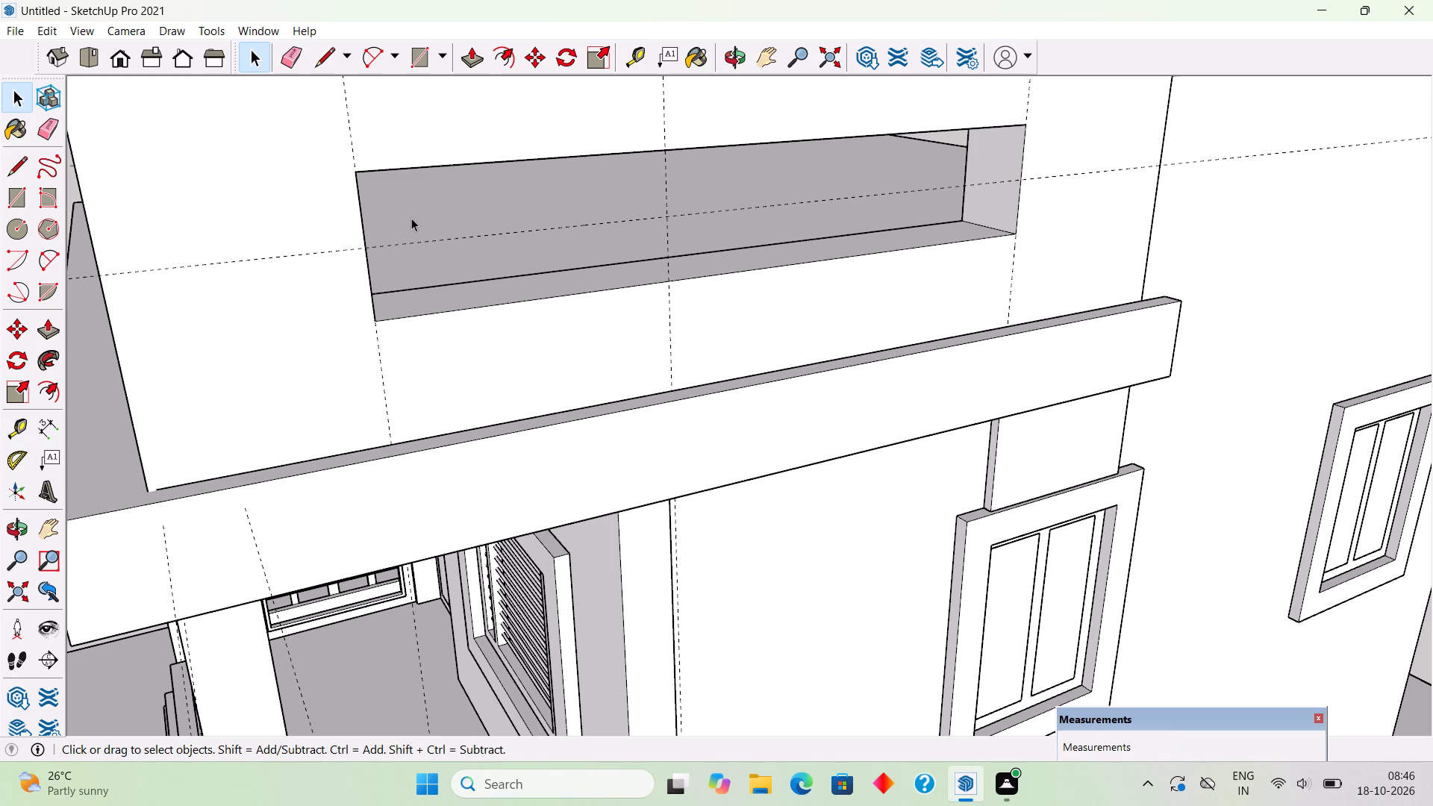
Draw a rectangle about 1' 6 15/16" by 9' 3" covering the front of the long opening.
key("r")
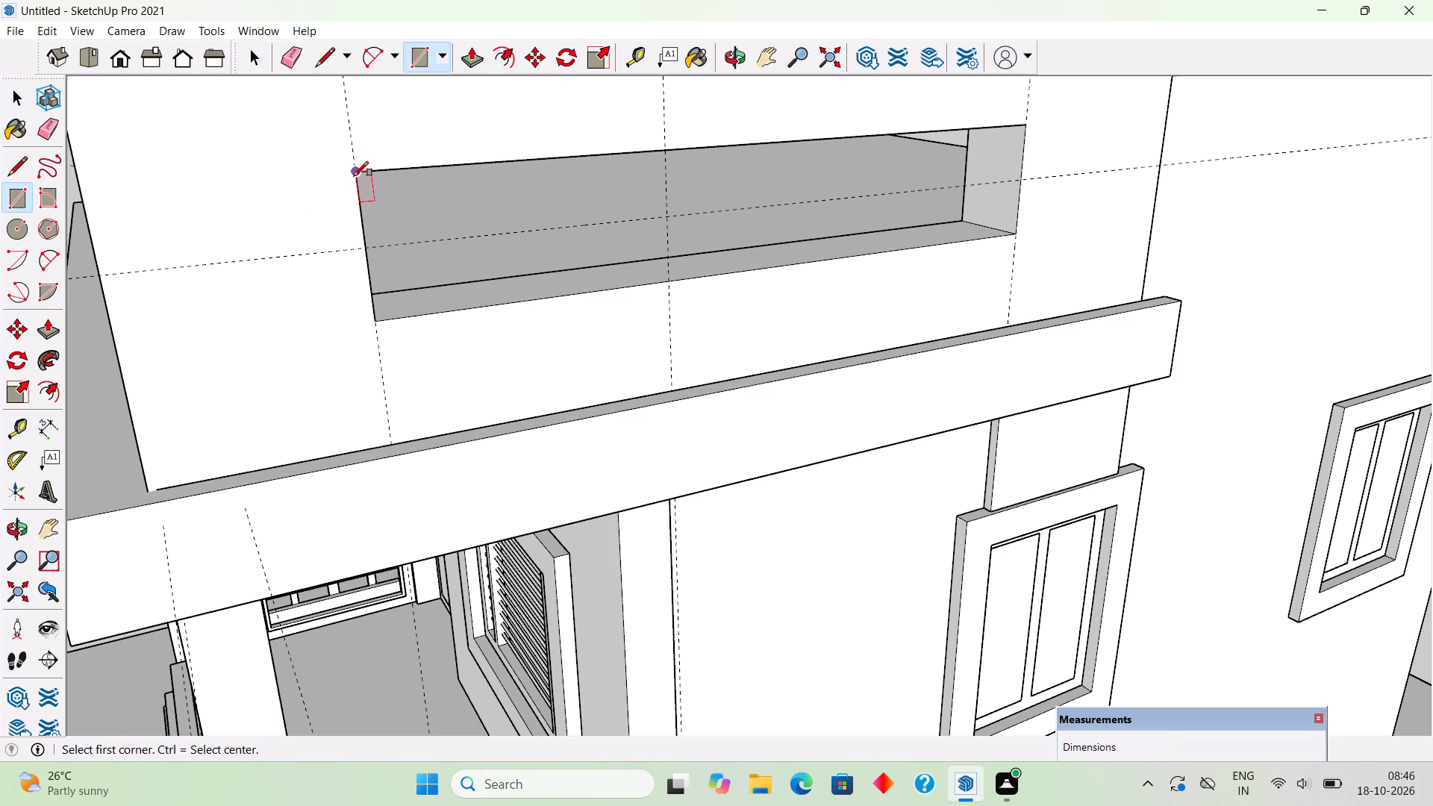
left_click(354, 176)
left_click(1017, 234)
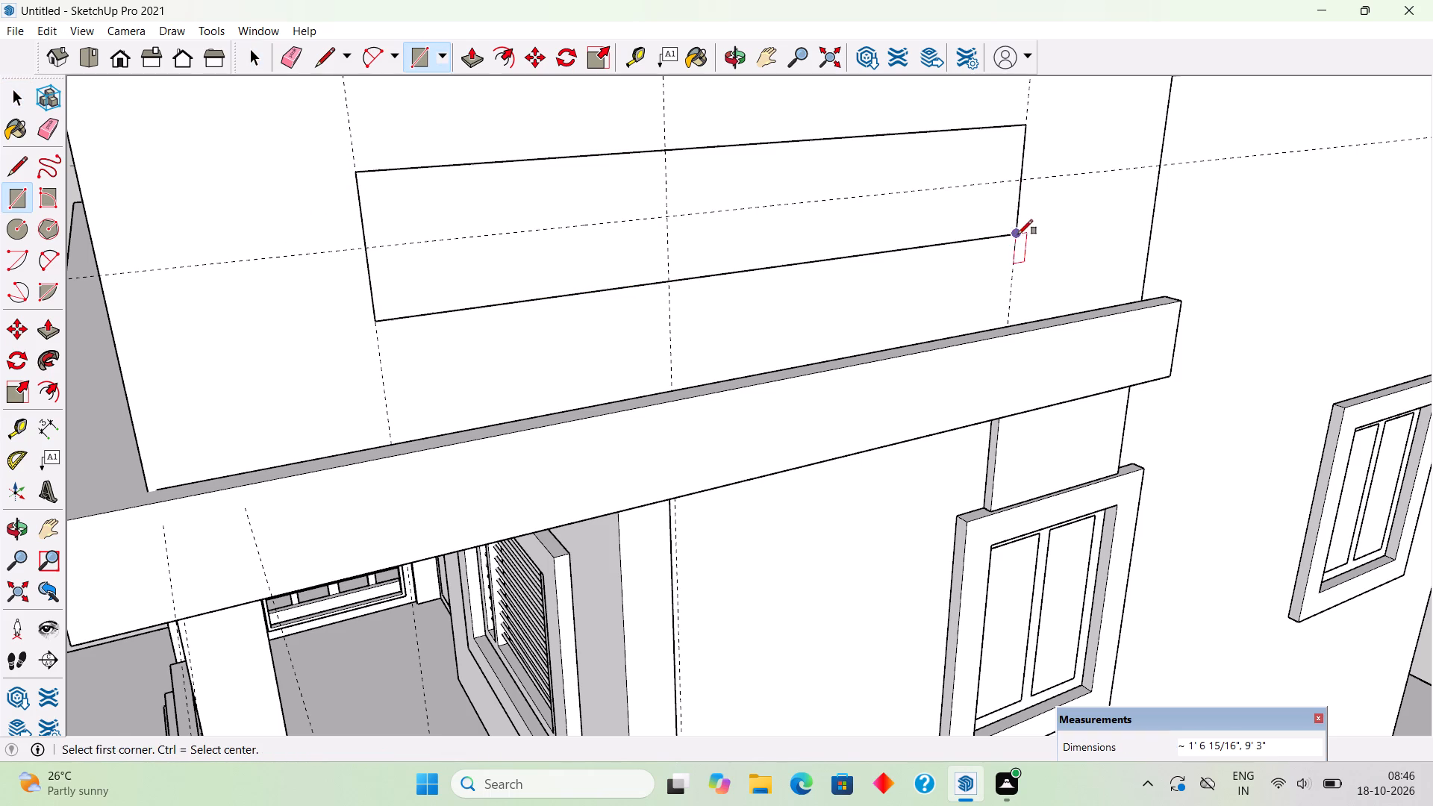
Offset the rectangle's outline 2" inward and delete the inner face to leave a thin frame.
key("f")
left_click(905, 242)
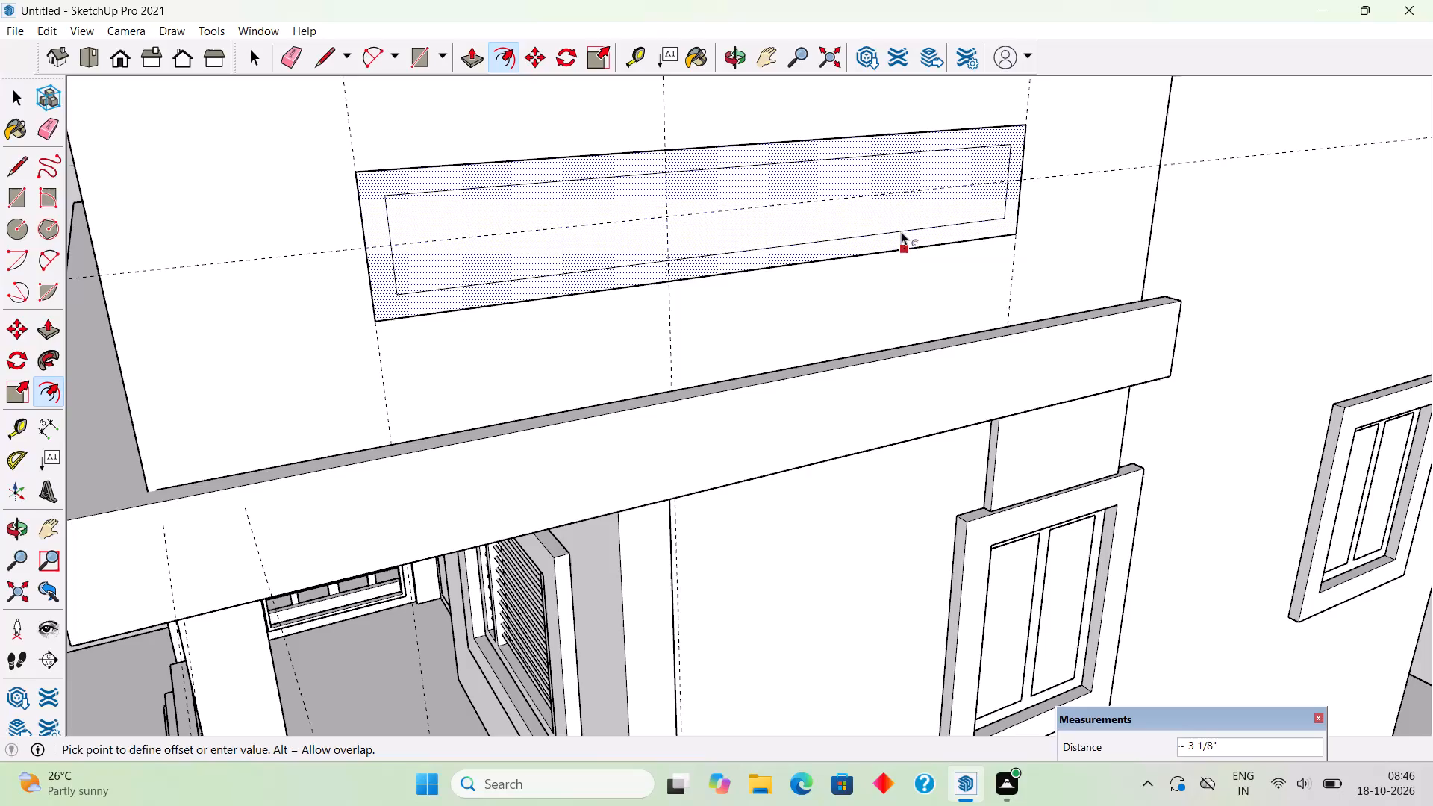
type("2\"")
key("Return")
key("space")
left_click(875, 205)
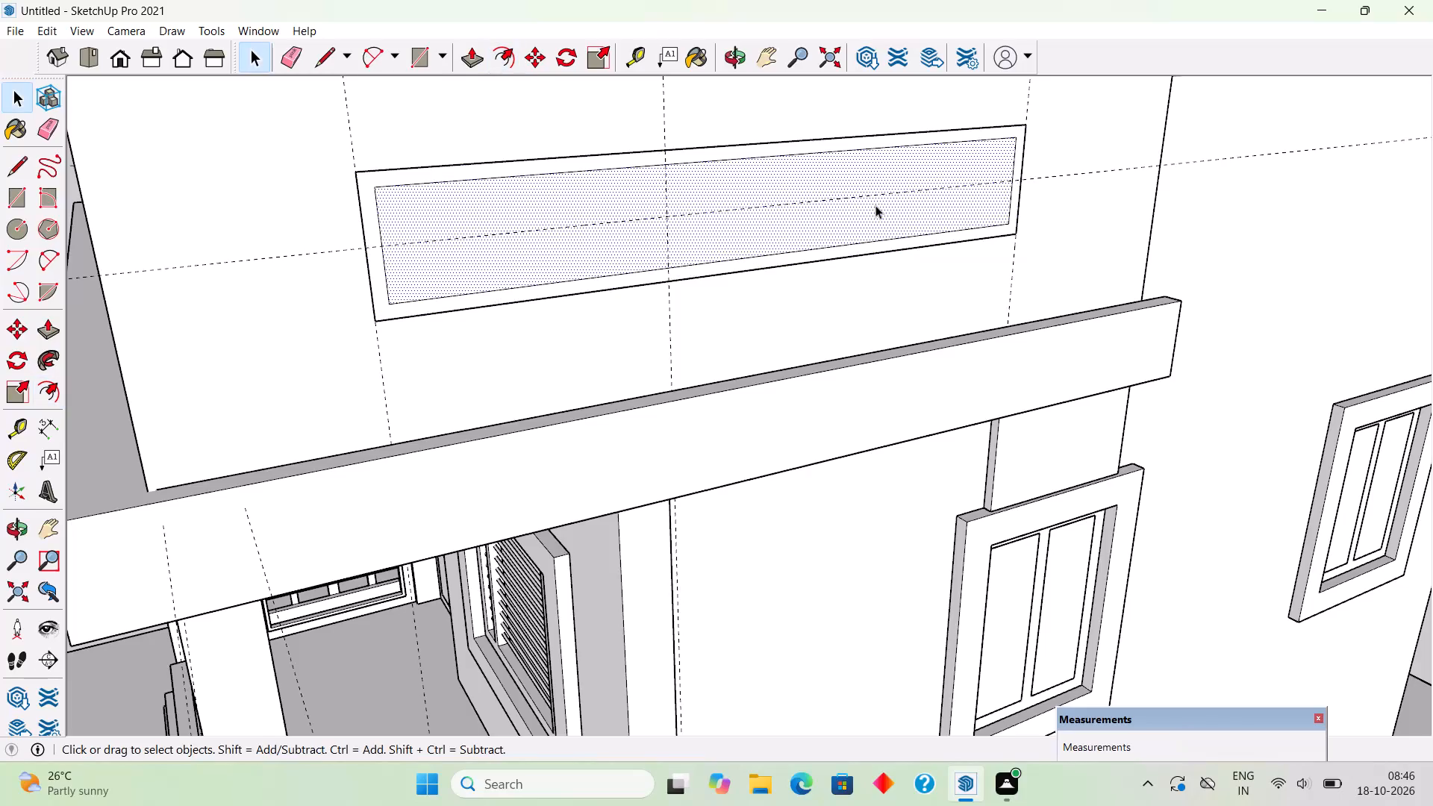
key("Delete")
Extrude the thin frame around the long opening 1.2' outward from the wall.
left_click(876, 251)
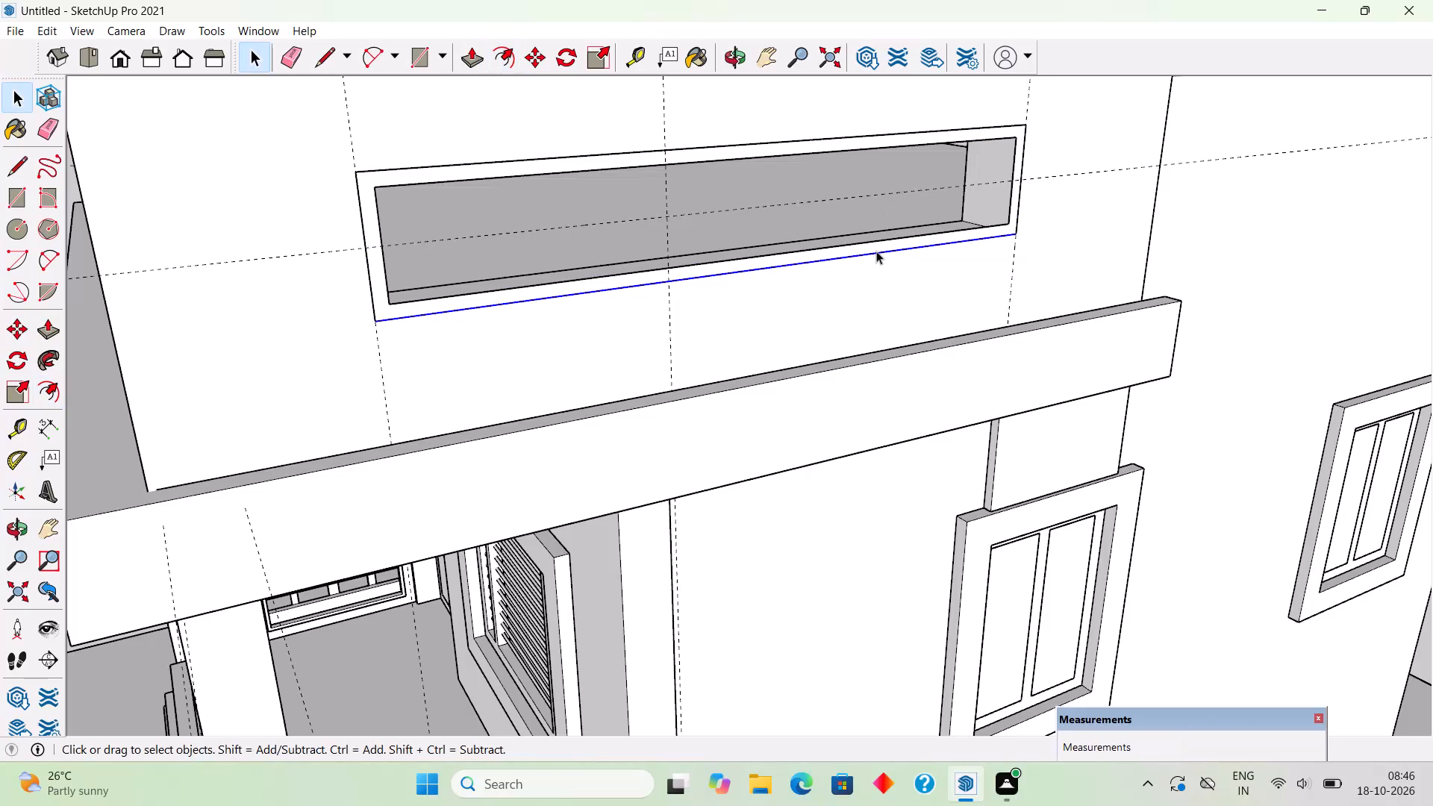
left_click(878, 247)
key("p")
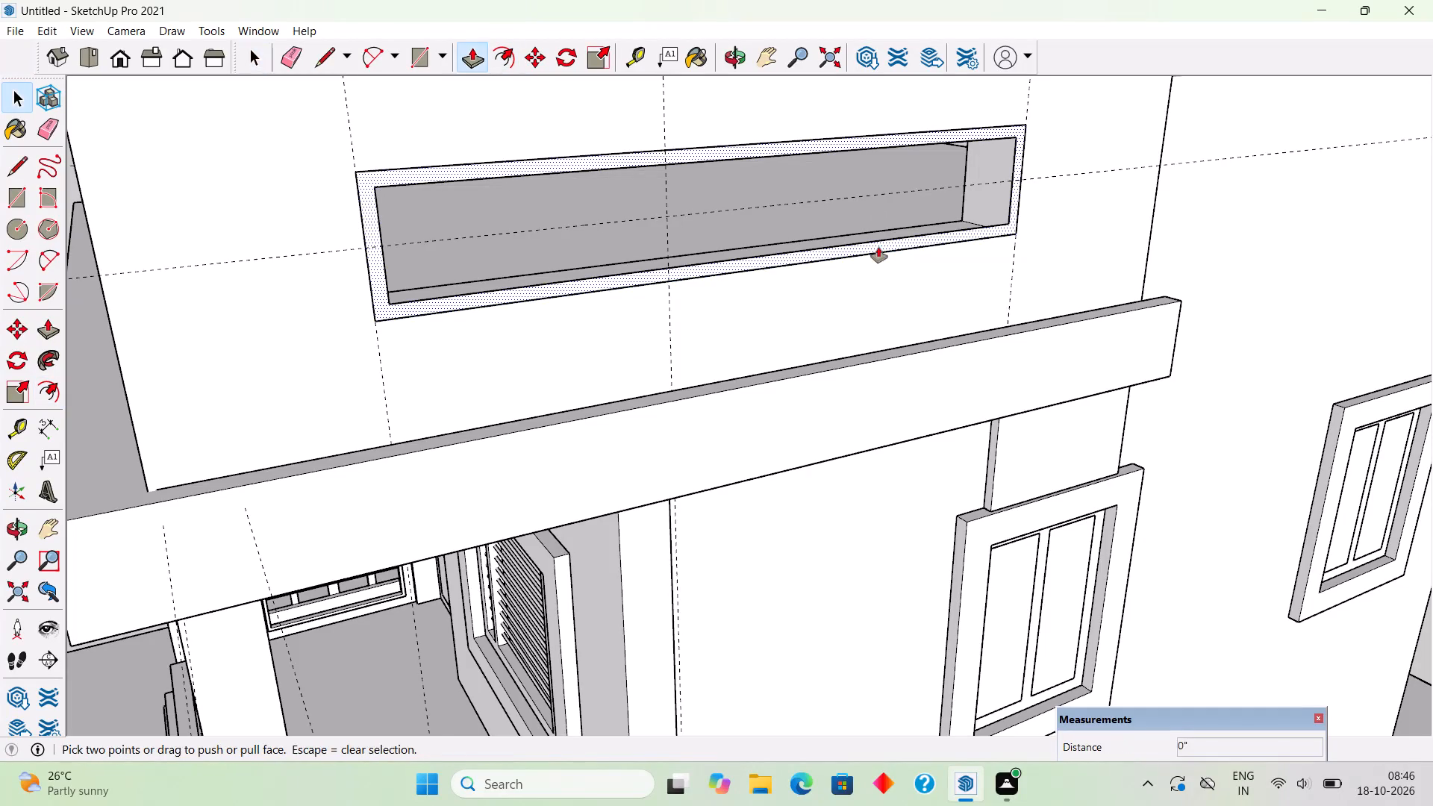
left_click(878, 247)
type("1.2'")
key("Return")
key("space")
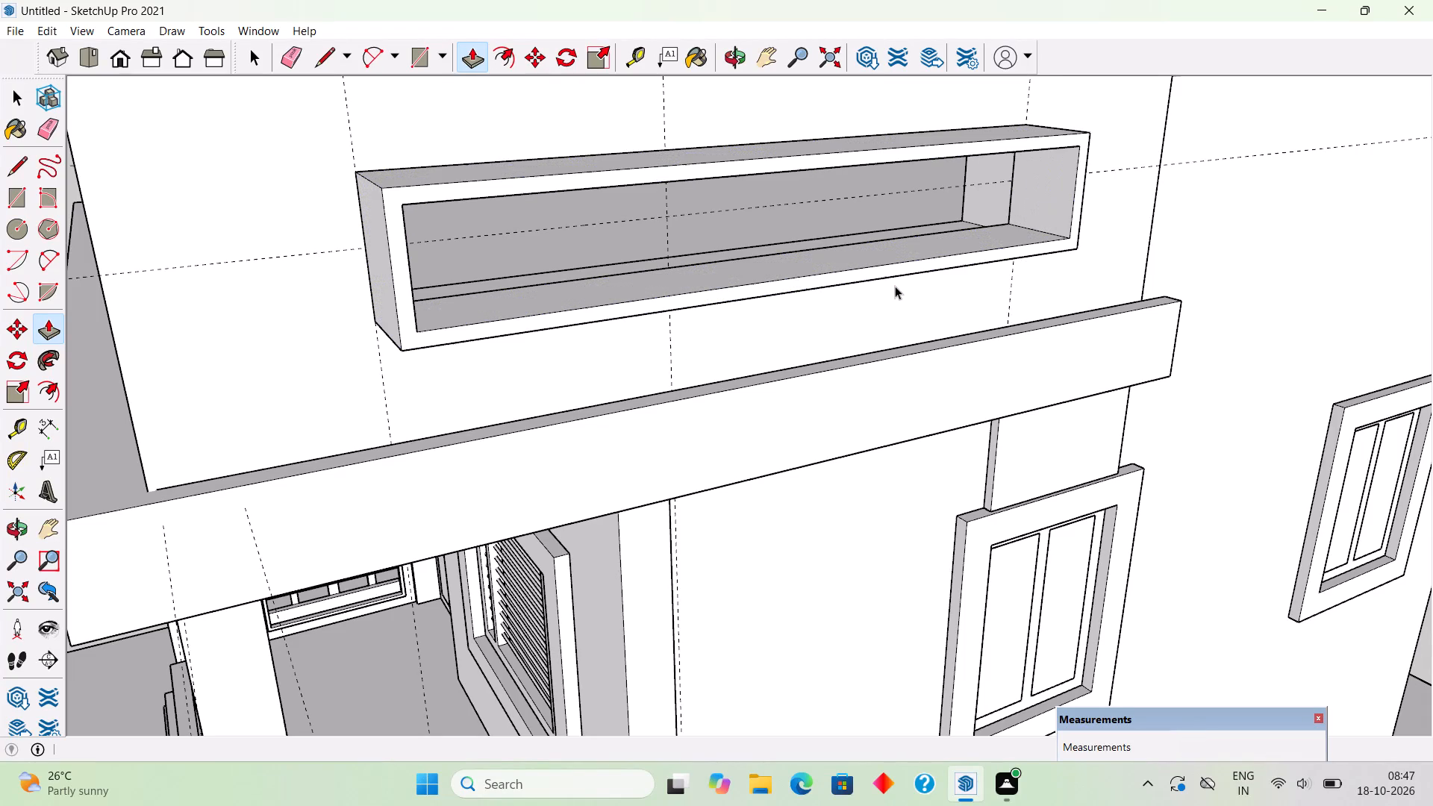
Group all of the connected geometry of the projecting frame around the long opening.
triple_click(895, 272)
left_click(899, 272)
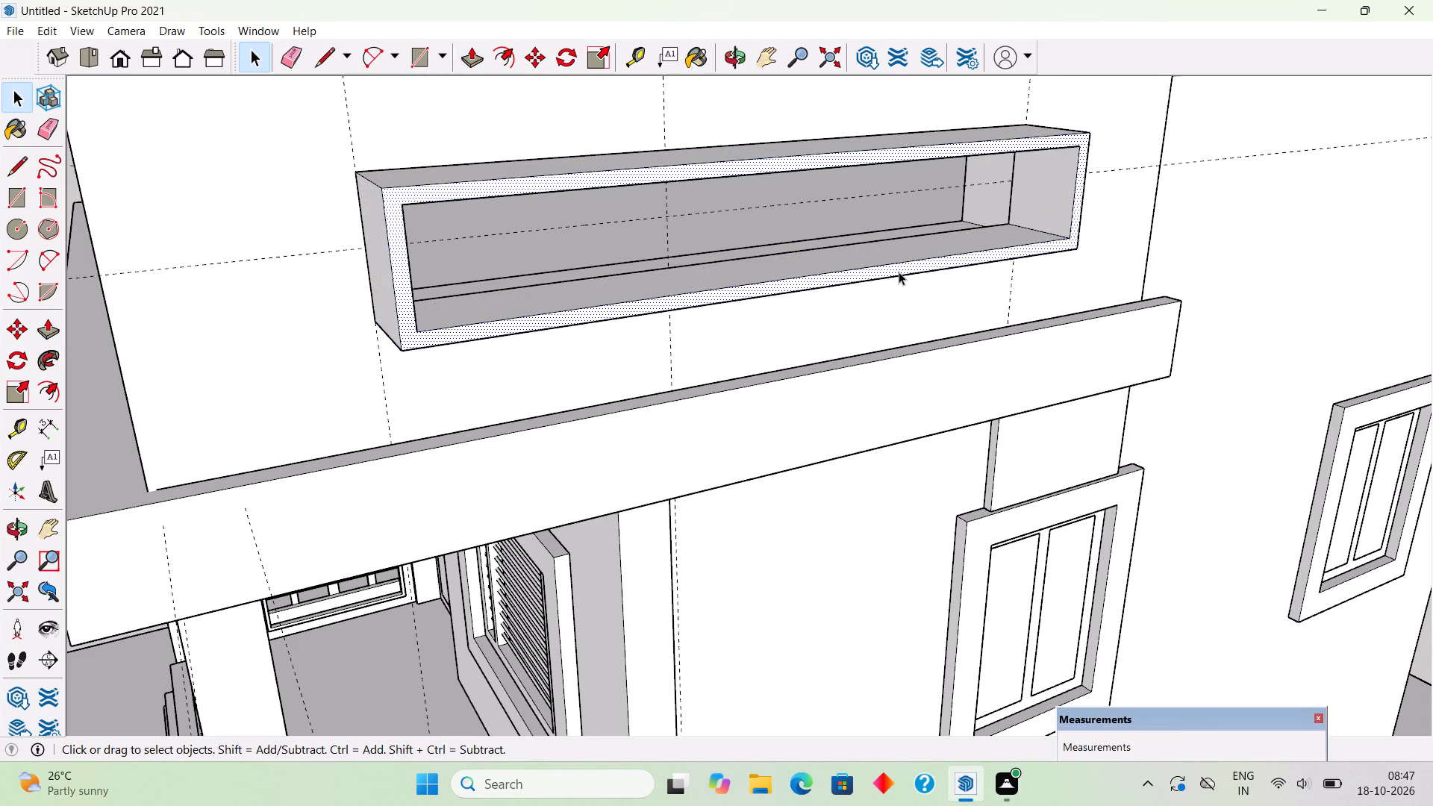
triple_click(898, 260)
right_click(898, 260)
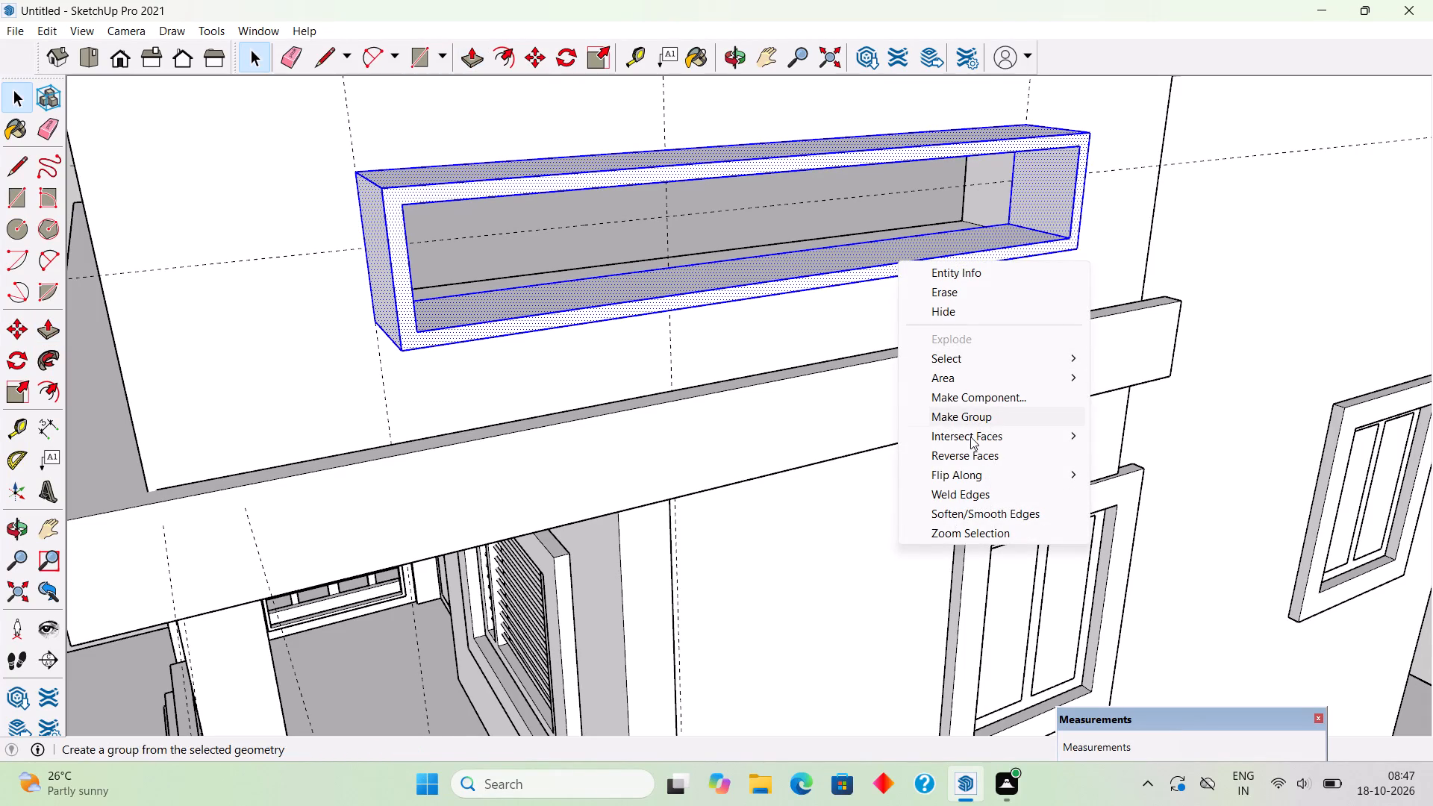
left_click(970, 415)
Move the frame group about 1' 2 3/8" back into the long opening, perpendicular to the wall.
scroll(1038, 281, "up", 6)
scroll(1127, 201, "up", 1)
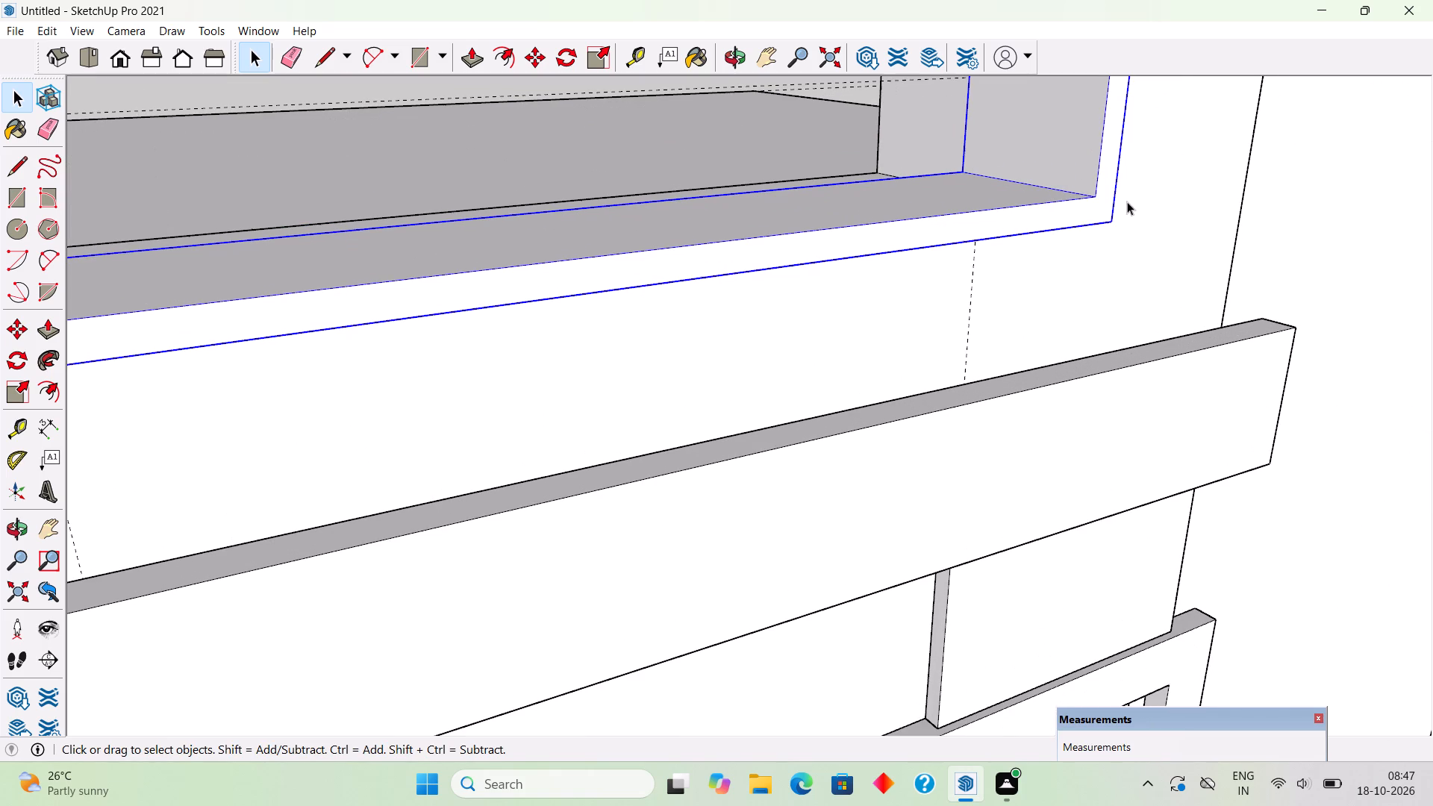
key("m")
left_click(1109, 220)
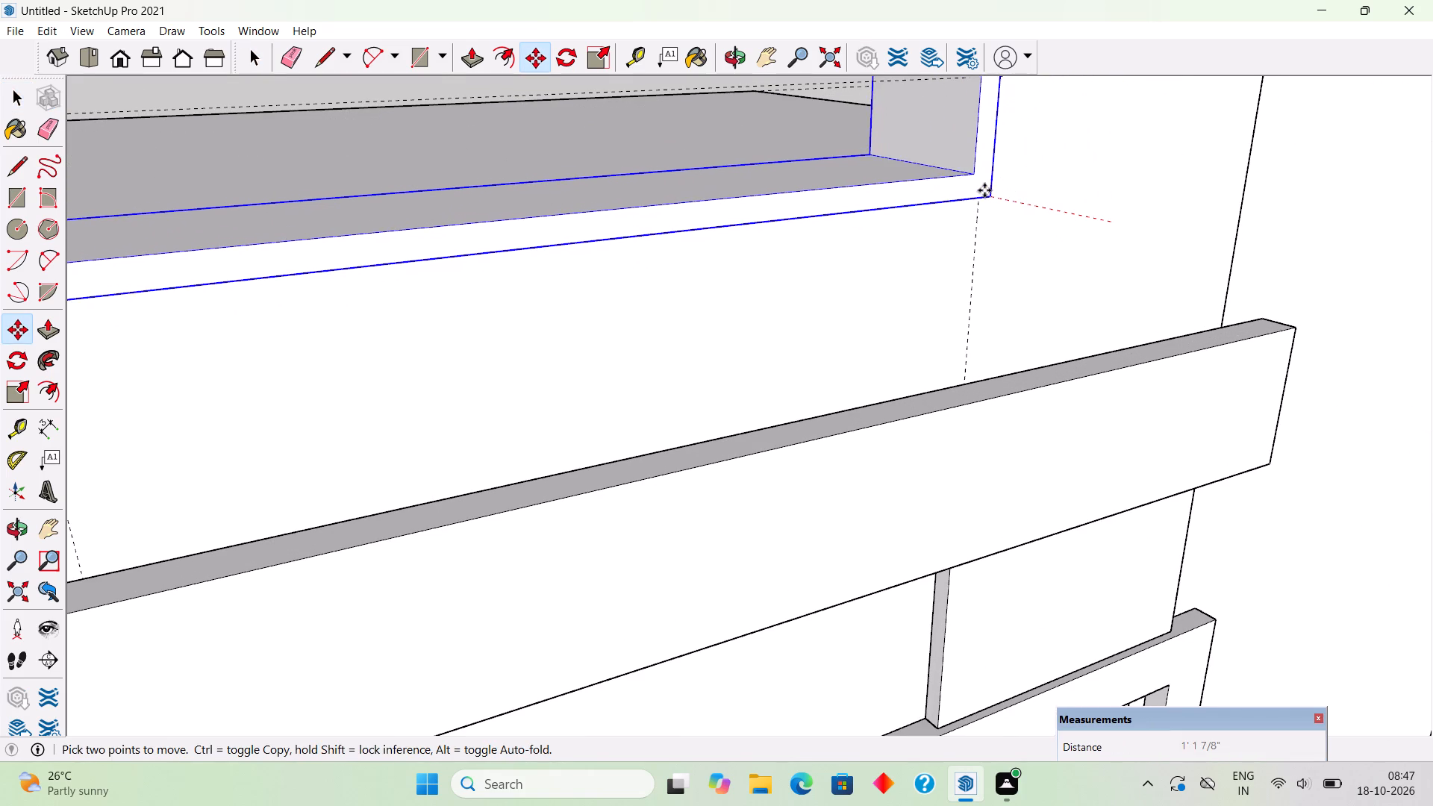
left_click(975, 191)
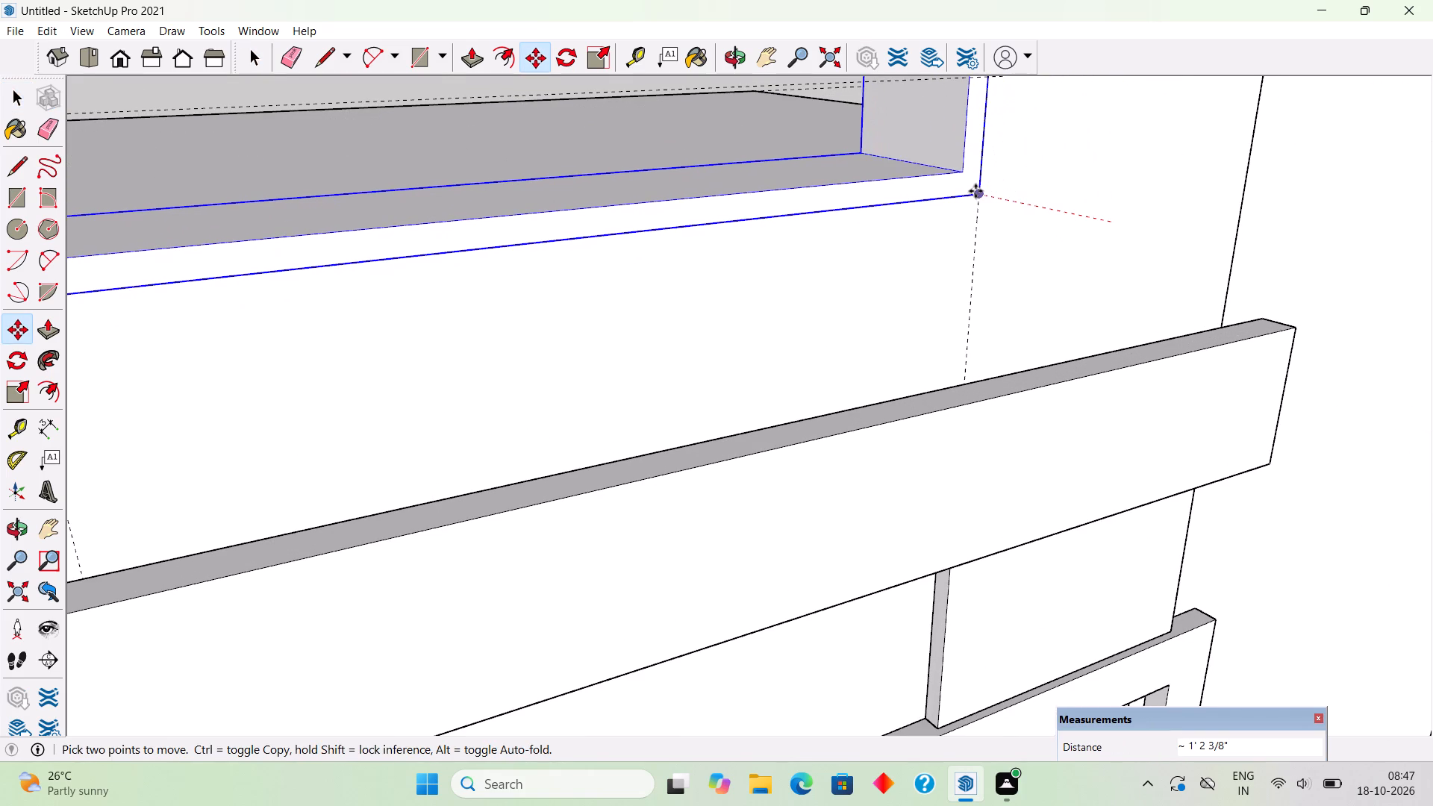
scroll(949, 195, "down", 3)
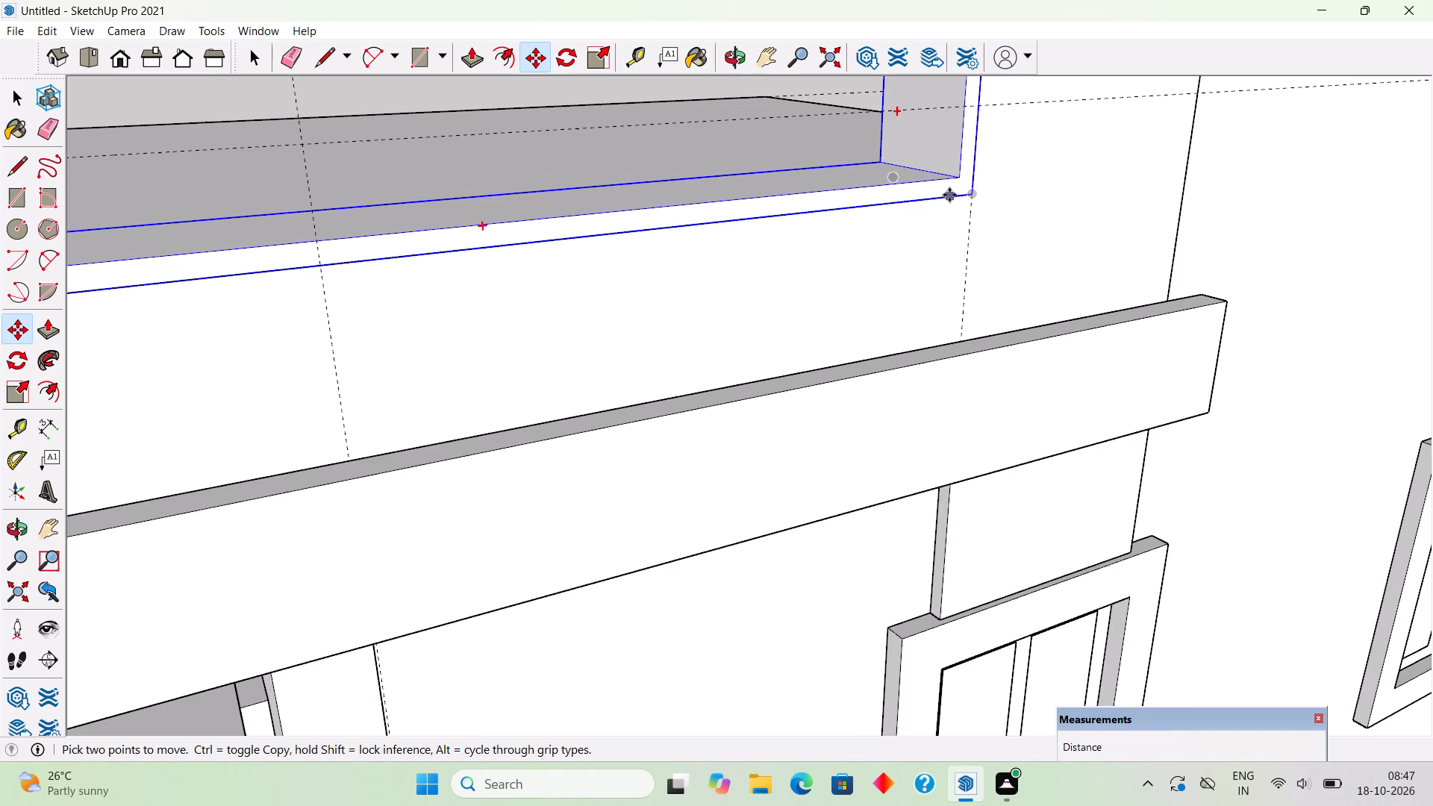
key("space")
Inside the frame group, extrude the frame's front face 1" outward, and close the group.
scroll(949, 195, "down", 10)
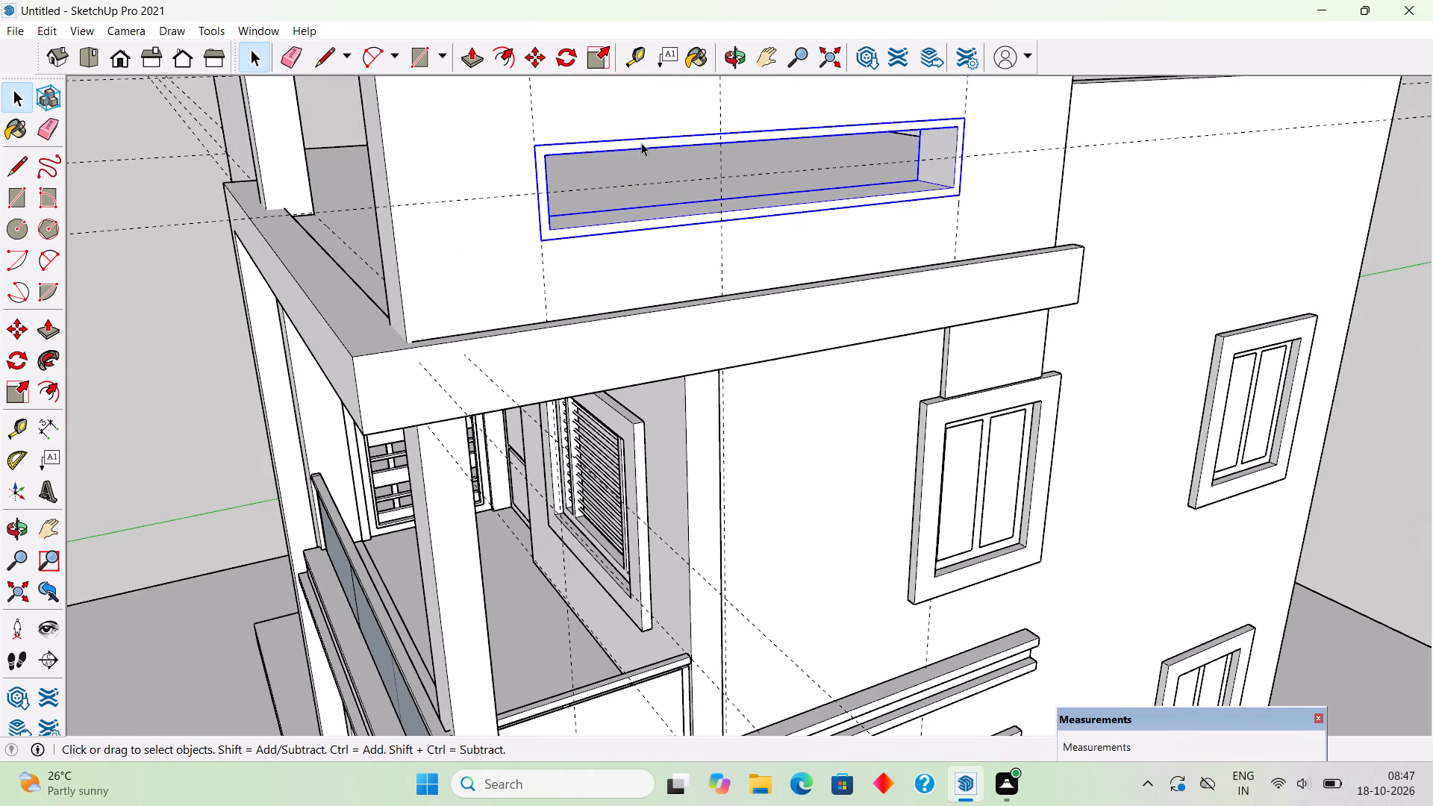
triple_click(641, 140)
scroll(642, 138, "up", 5)
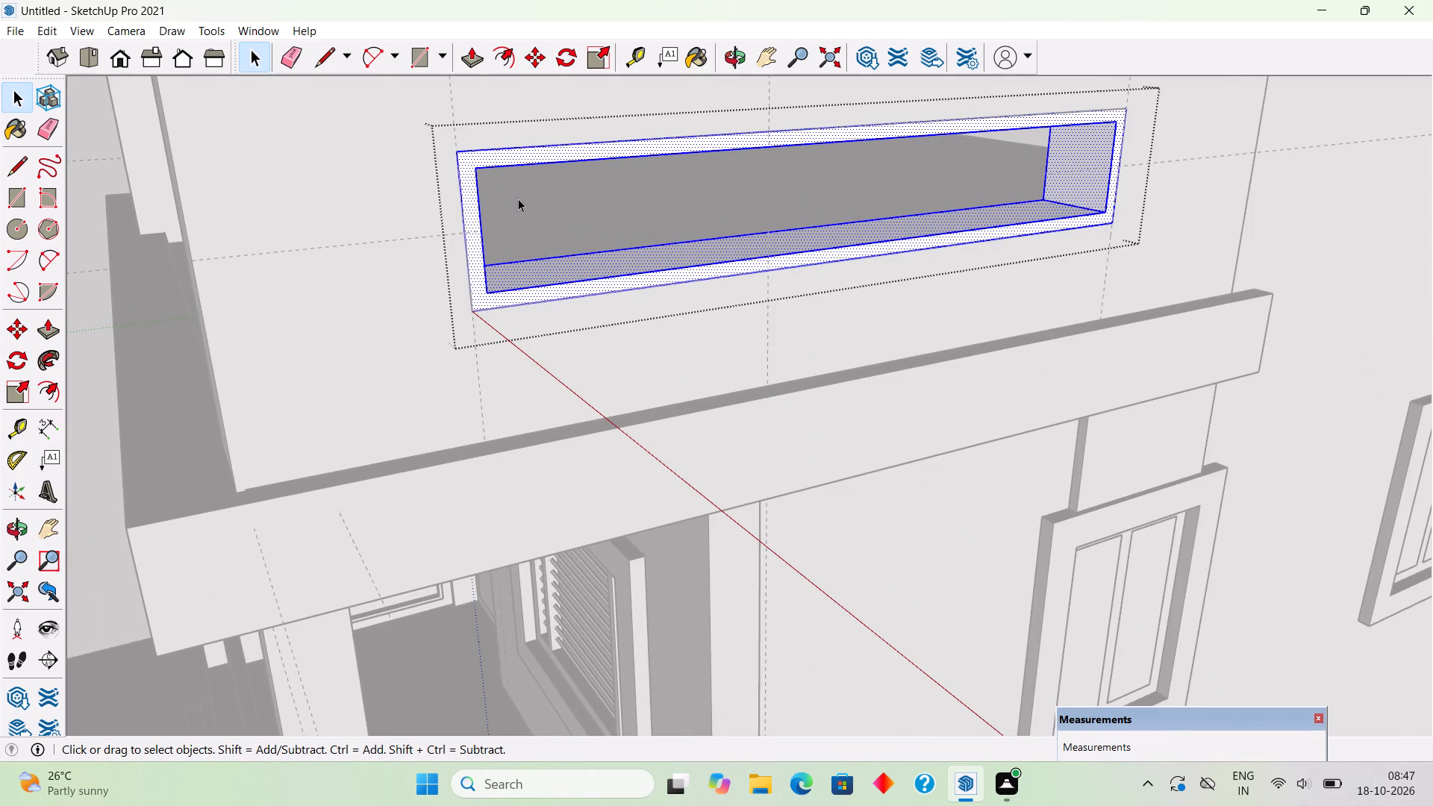
key("p")
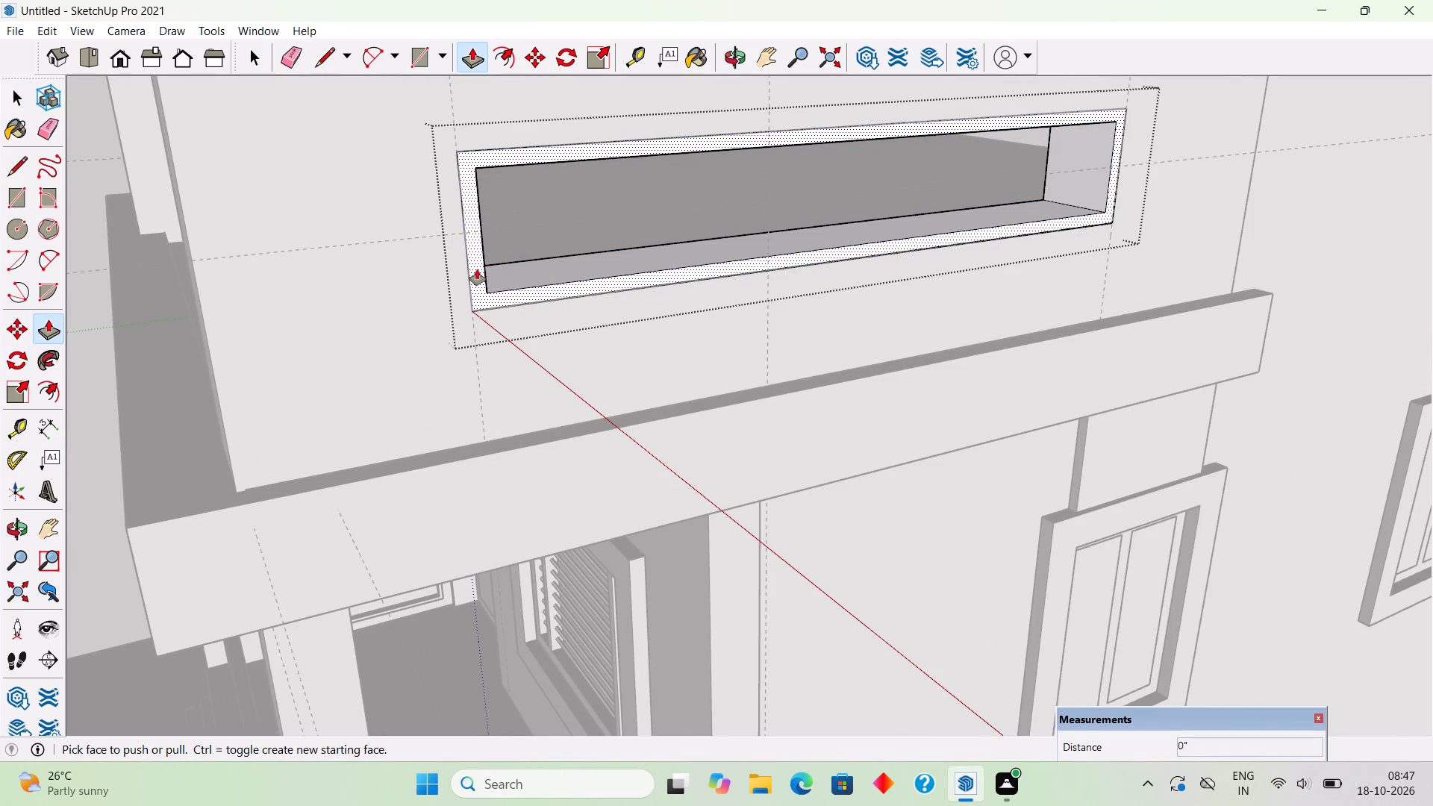
left_click(477, 269)
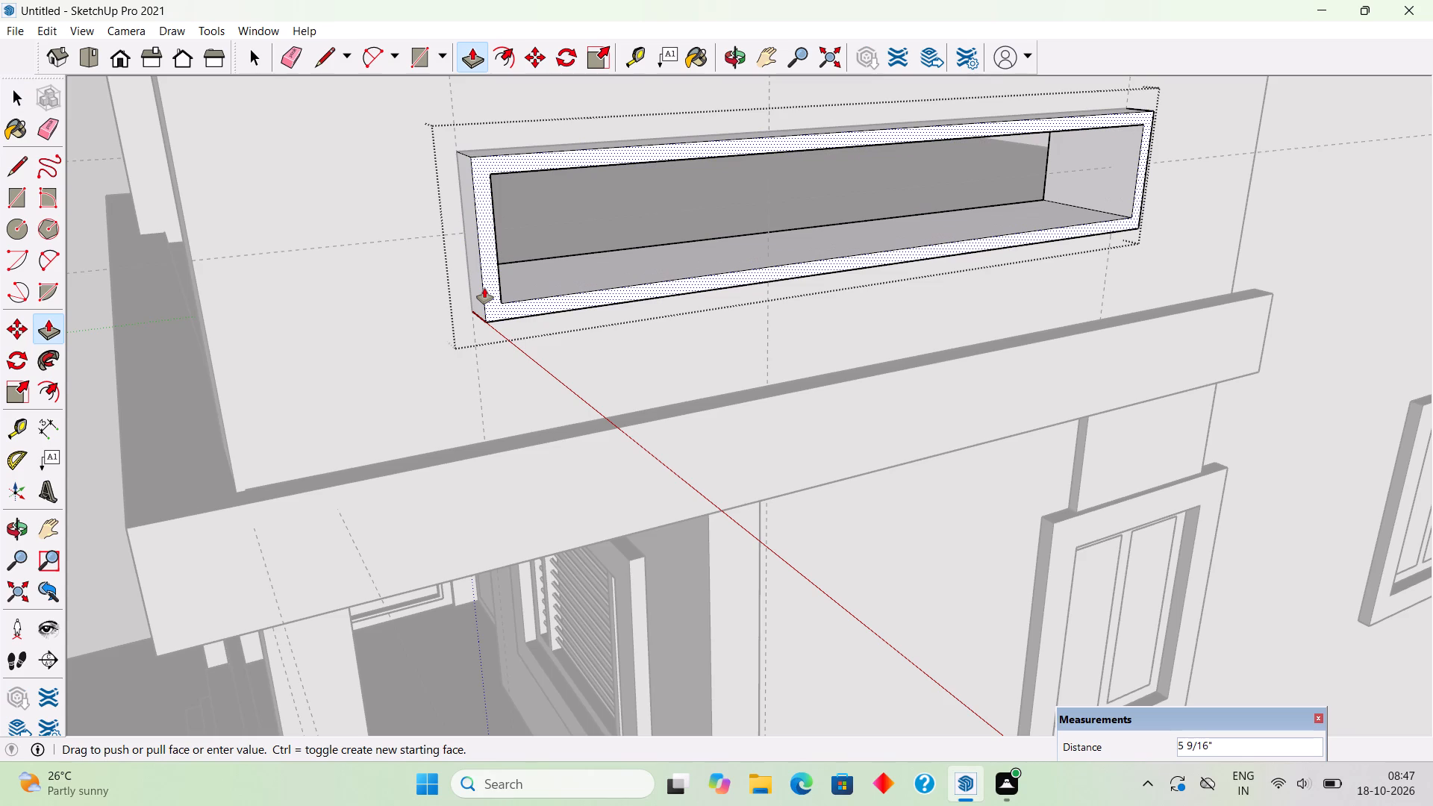
type("1\"")
key("Return")
key("space")
scroll(484, 288, "up", 1)
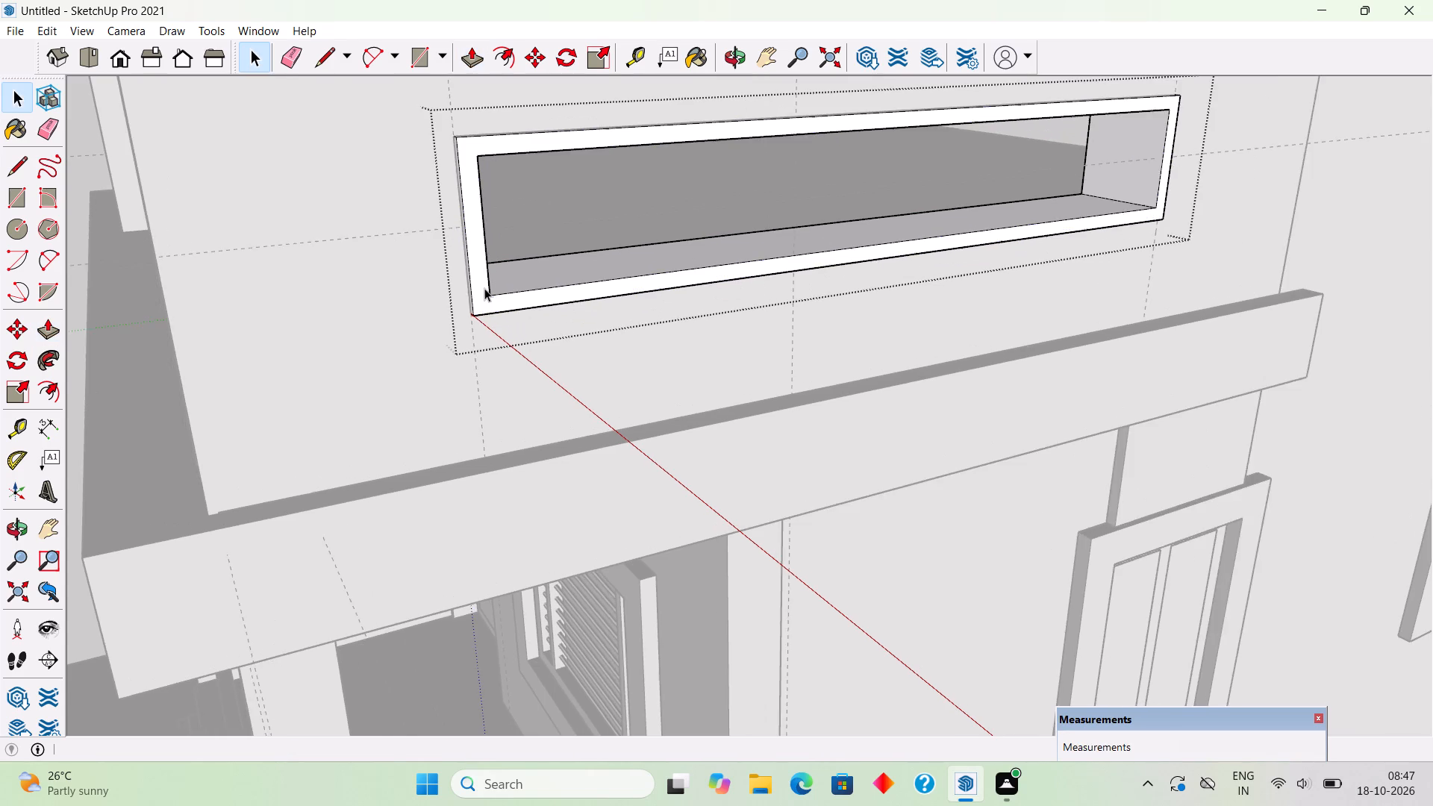
scroll(484, 288, "down", 13)
left_click(463, 130)
Place a horizontal guide 4' 11 3/8" below the side wall's top edge, level with the underside of the projecting band.
middle_click_drag(561, 443, 544, 316)
scroll(544, 316, "down", 4)
middle_click_drag(567, 374, 210, 381)
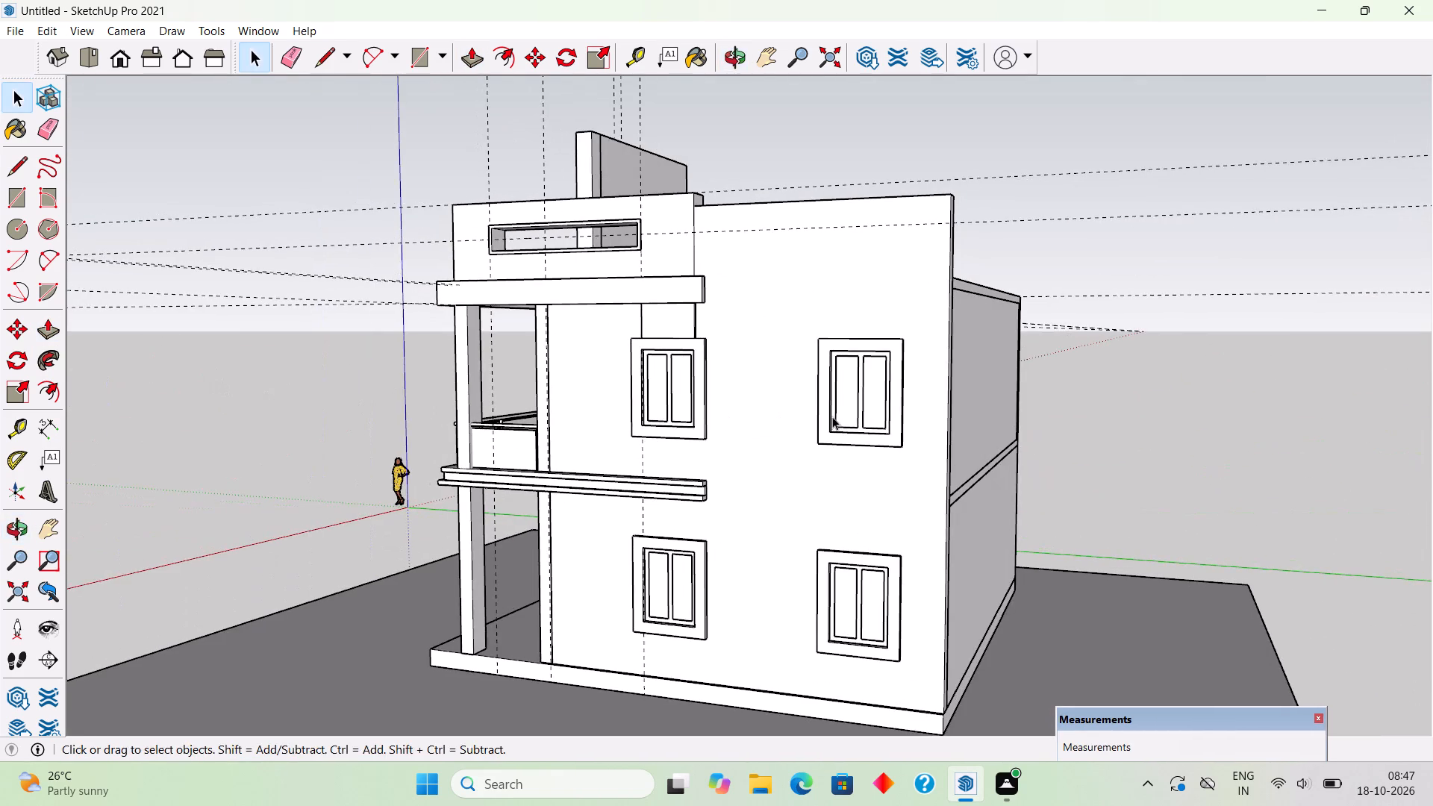
middle_click_drag(832, 416, 887, 432)
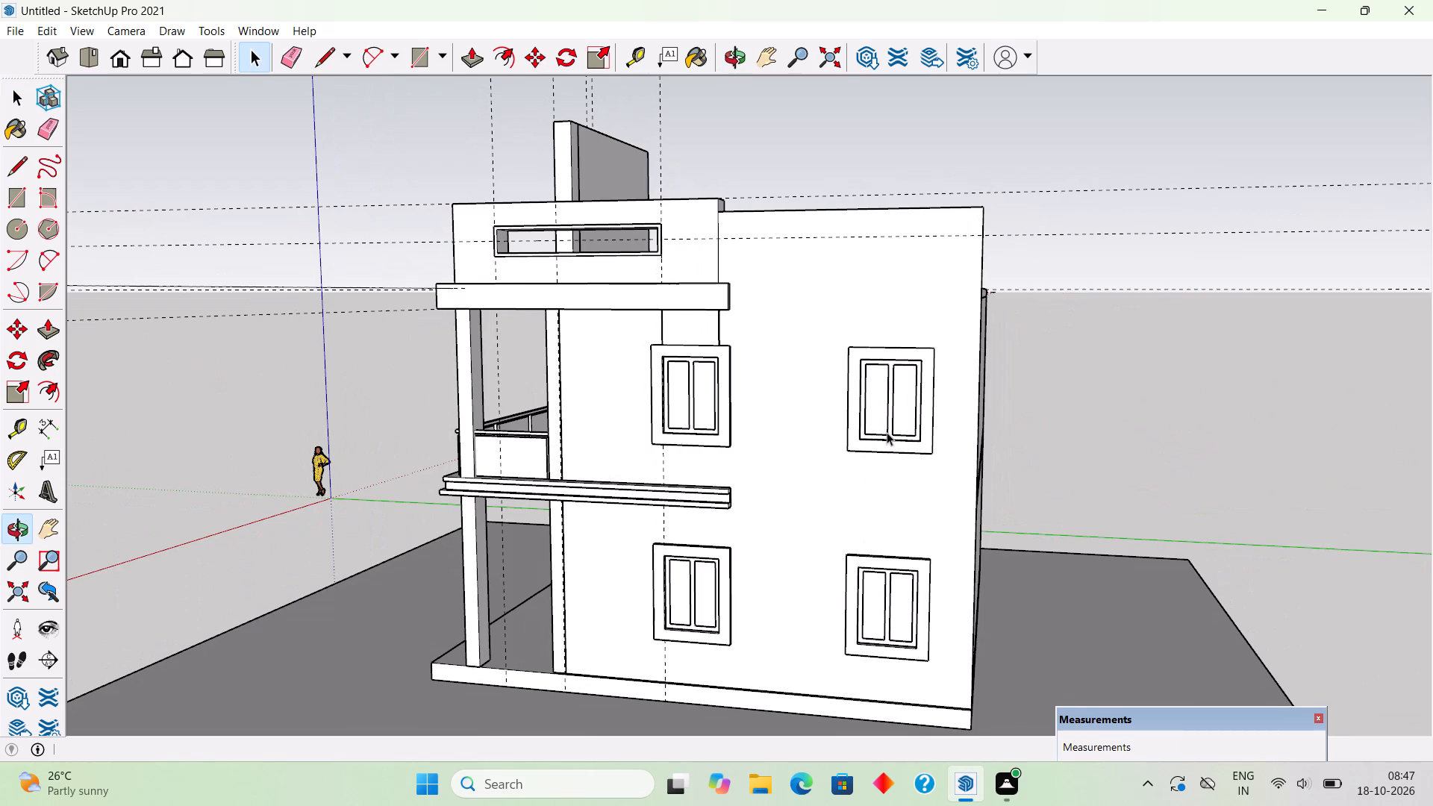
scroll(908, 423, "up", 1)
scroll(844, 306, "up", 1)
middle_click_drag(807, 248, 508, 323)
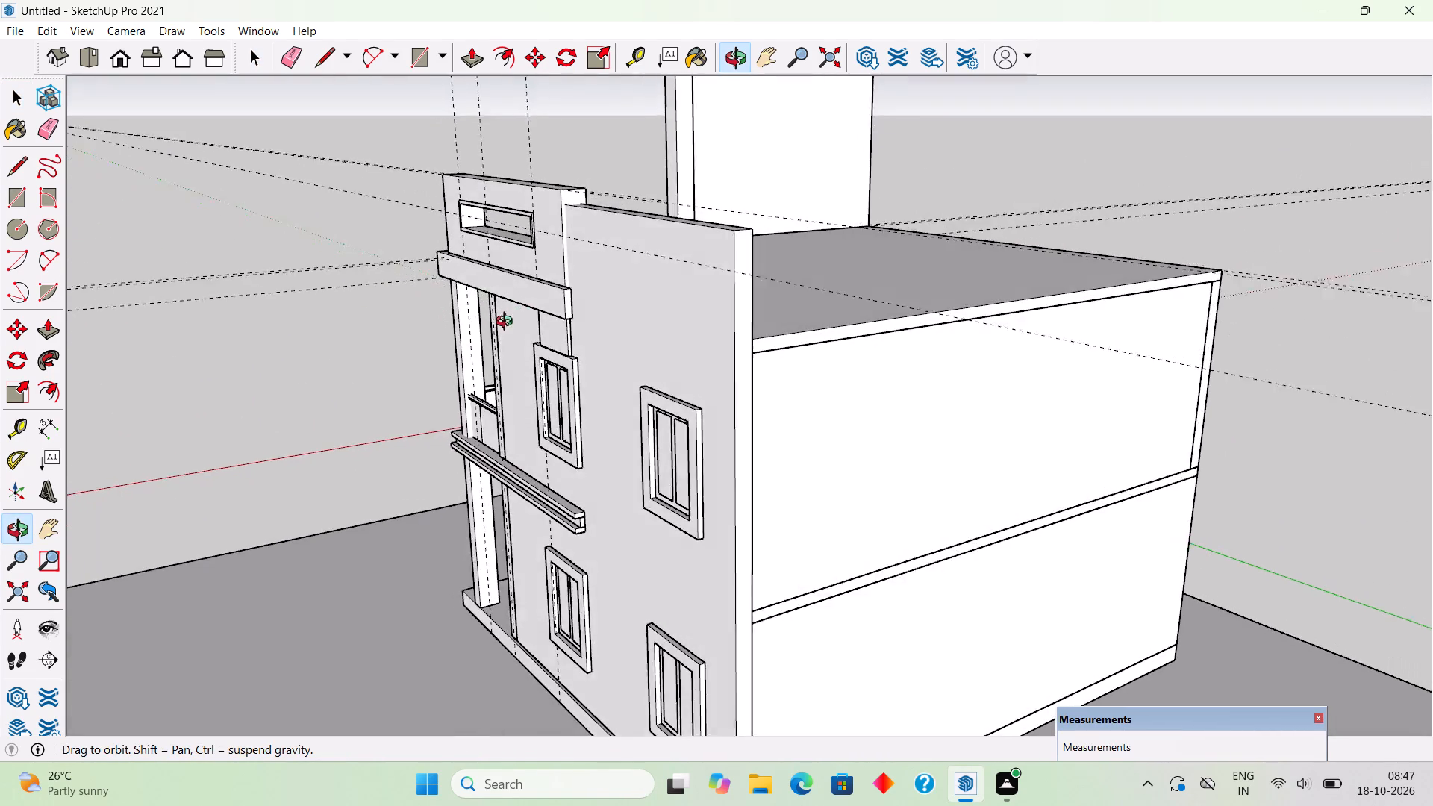
middle_click_drag(508, 323, 576, 325)
scroll(642, 227, "up", 4)
key("t")
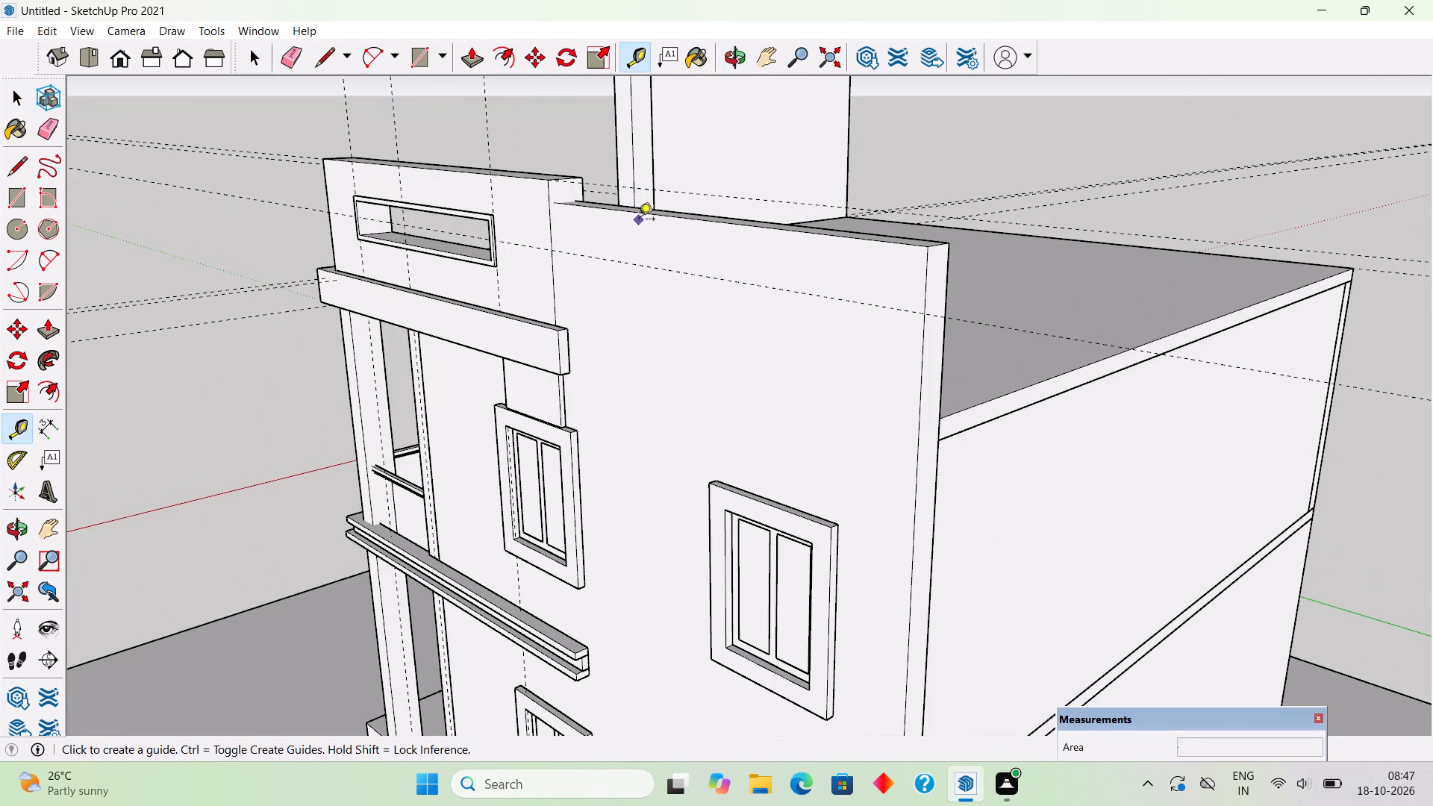
left_click(643, 211)
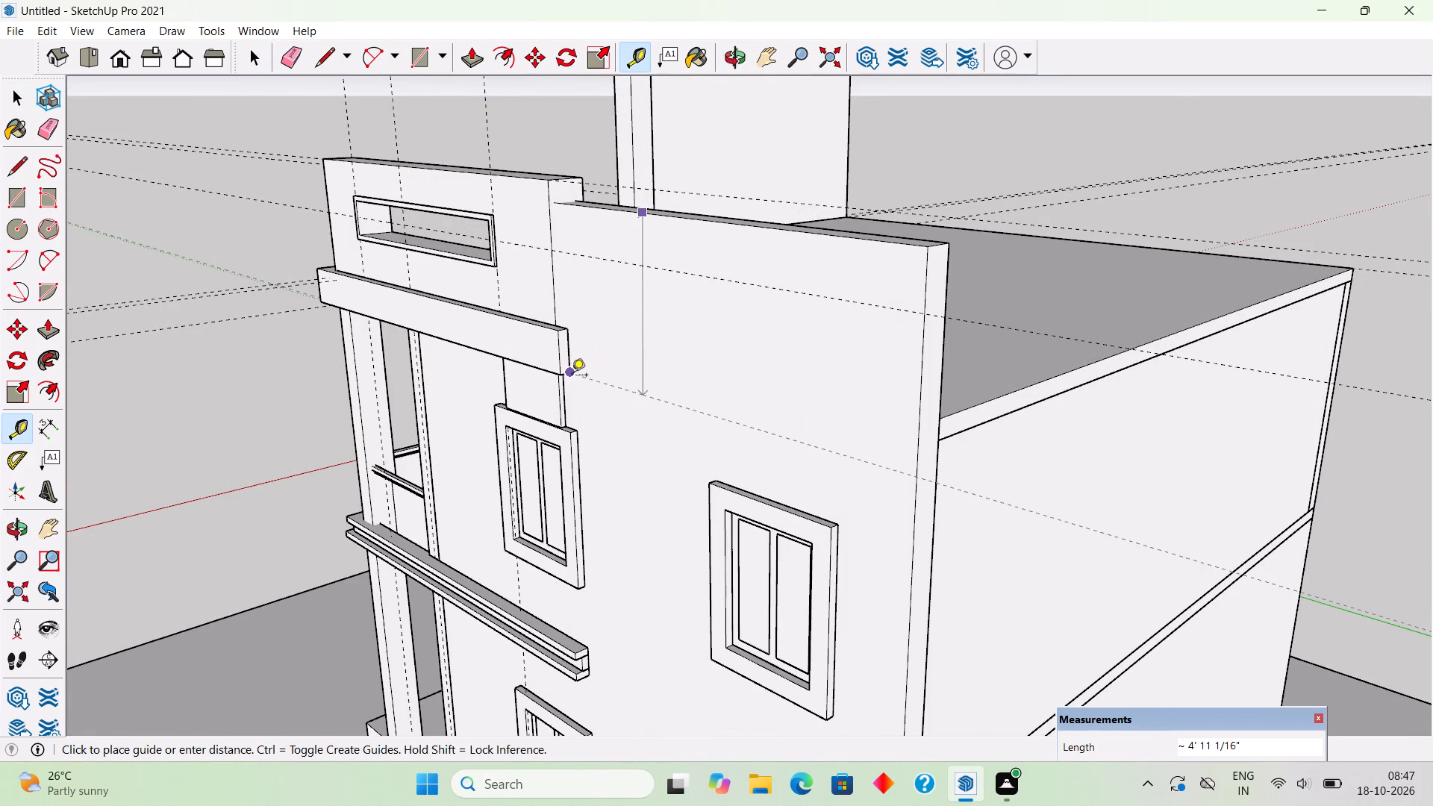
scroll(572, 376, "up", 9)
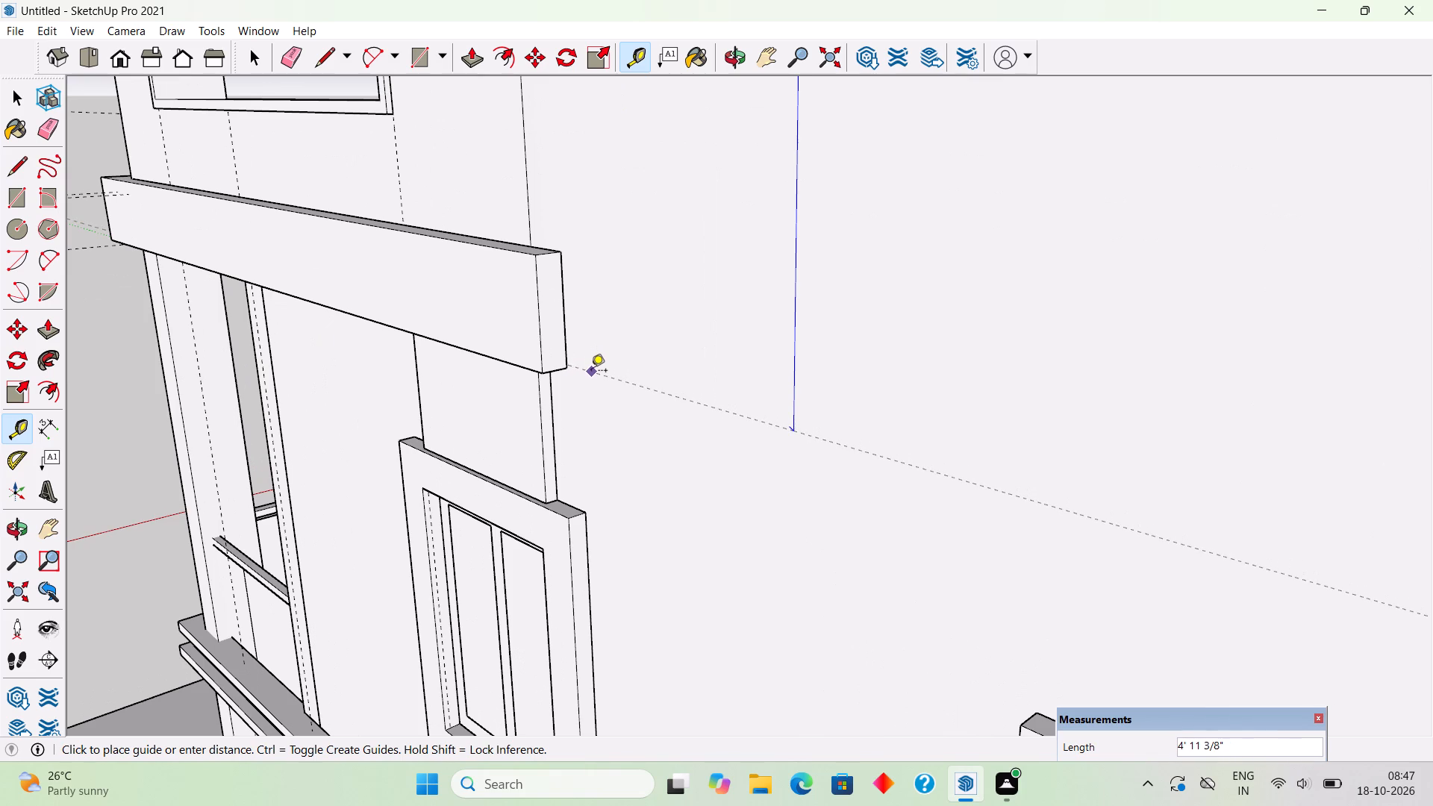
left_click(591, 372)
Place a vertical guide 2' 2" in from the side wall's outer edge, aligned with the nearest upper window frame's side.
middle_click_drag(635, 488, 762, 324)
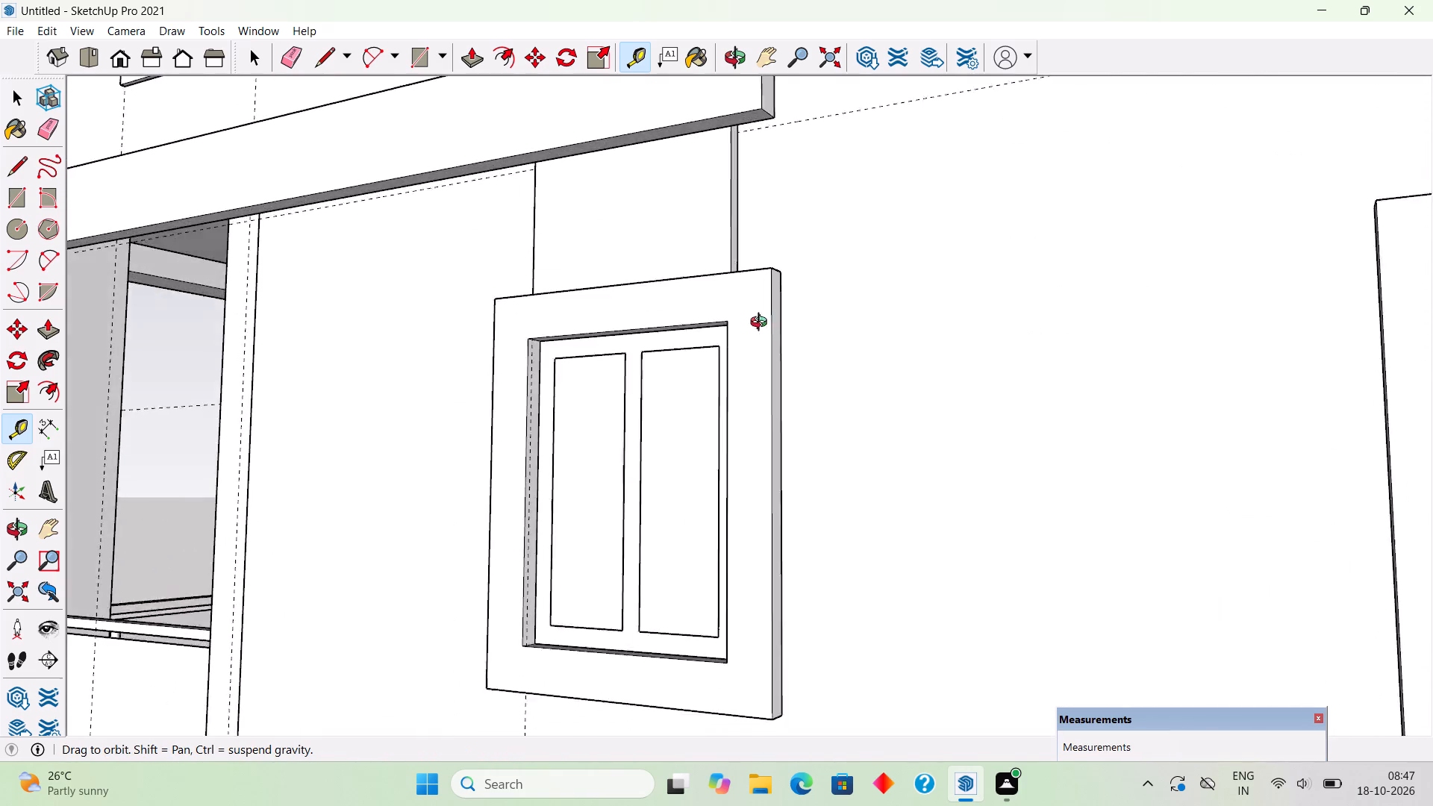
middle_click_drag(762, 324, 783, 535)
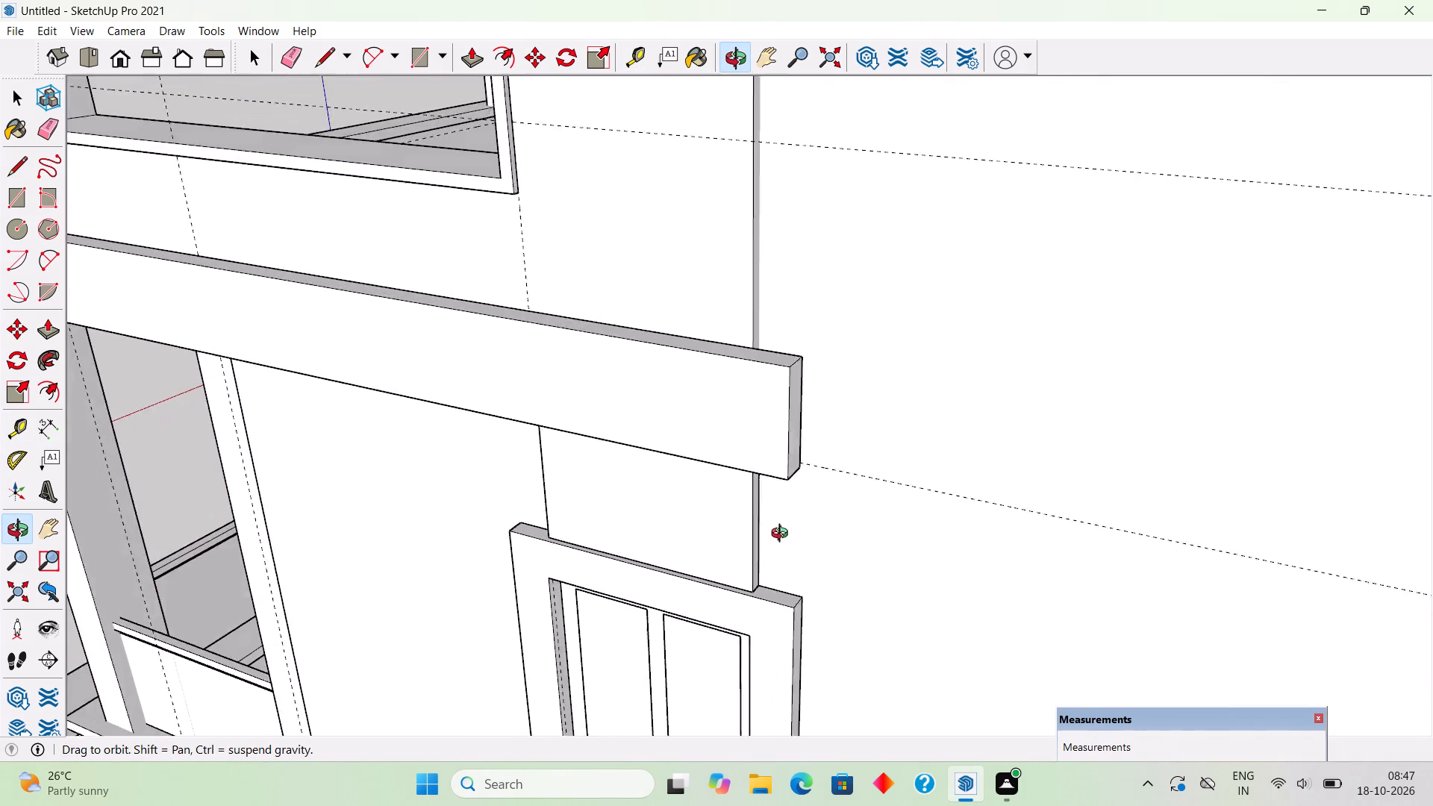
middle_click_drag(783, 535, 790, 516)
scroll(788, 523, "down", 8)
middle_click_drag(826, 585, 934, 496)
scroll(934, 496, "down", 8)
middle_click_drag(787, 579, 1014, 546)
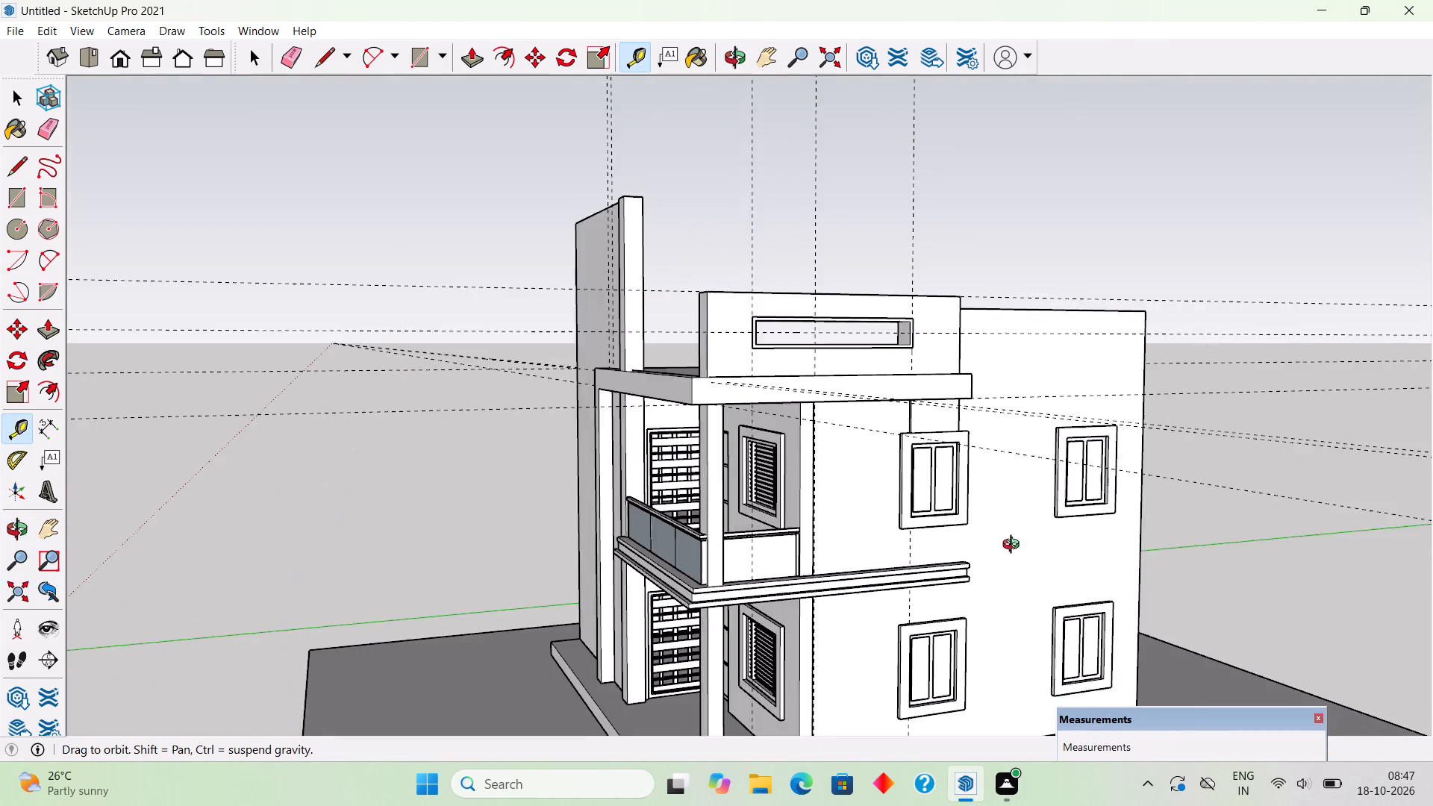
middle_click_drag(1014, 546, 951, 566)
scroll(954, 566, "up", 1)
scroll(1386, 330, "up", 3)
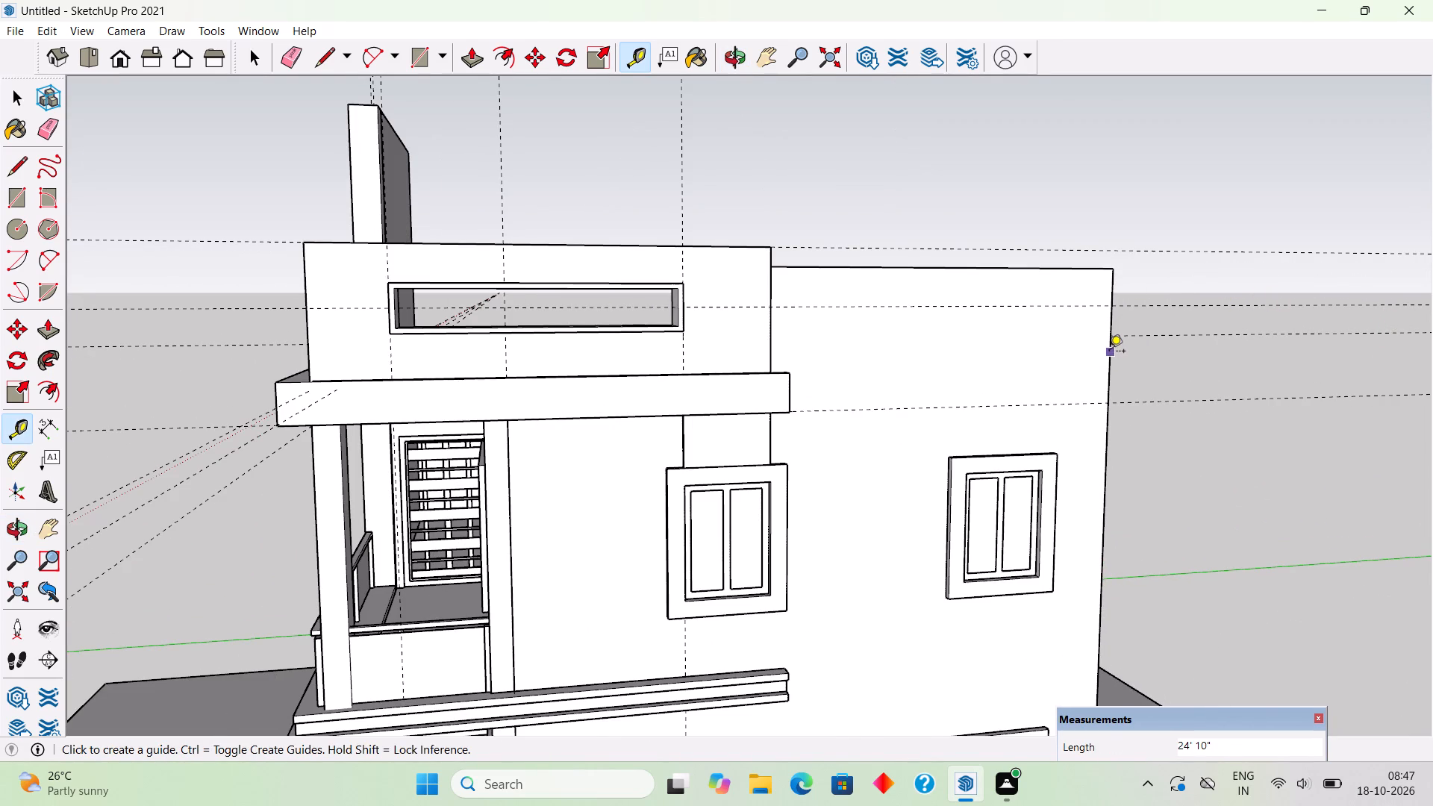
key("r")
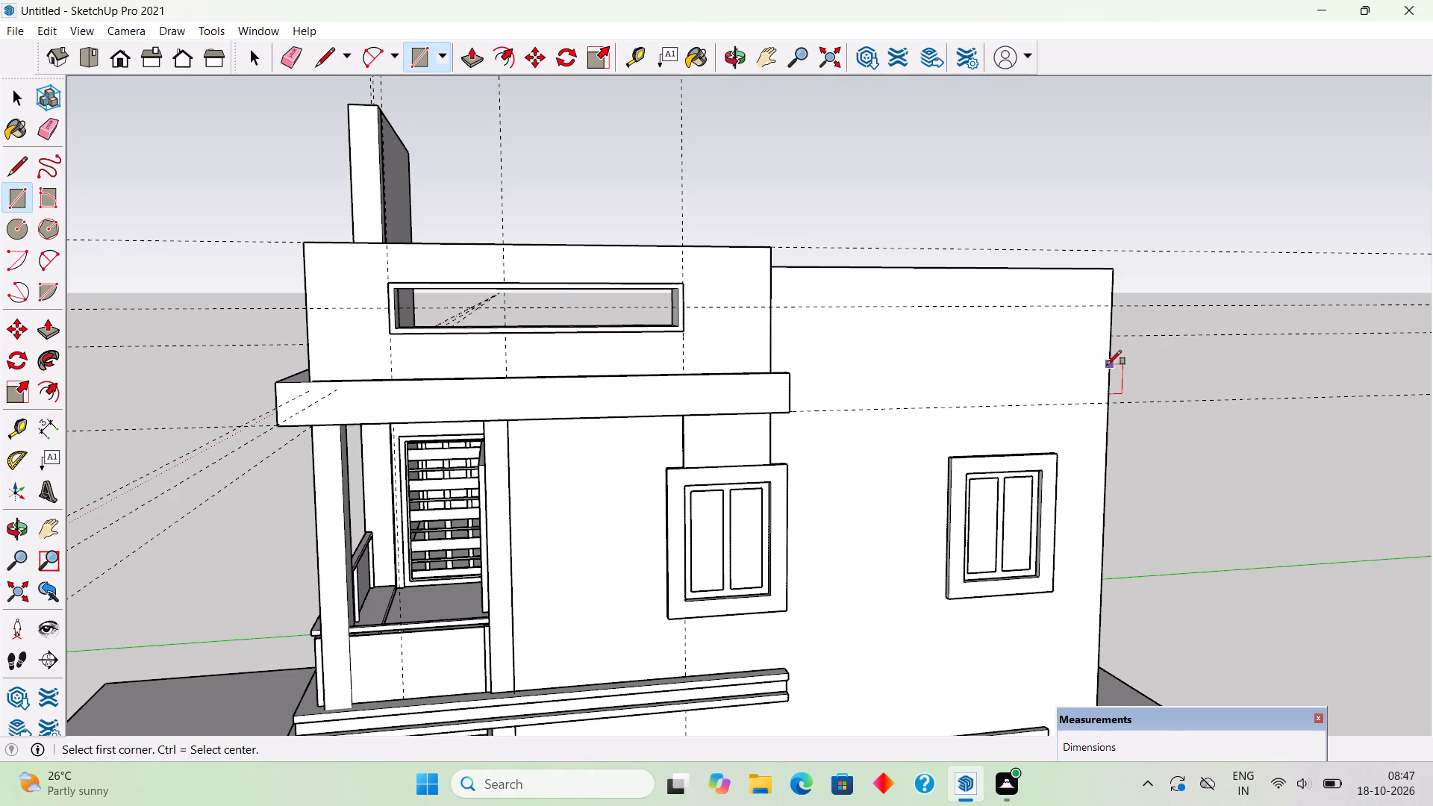
key("t")
left_click(1113, 375)
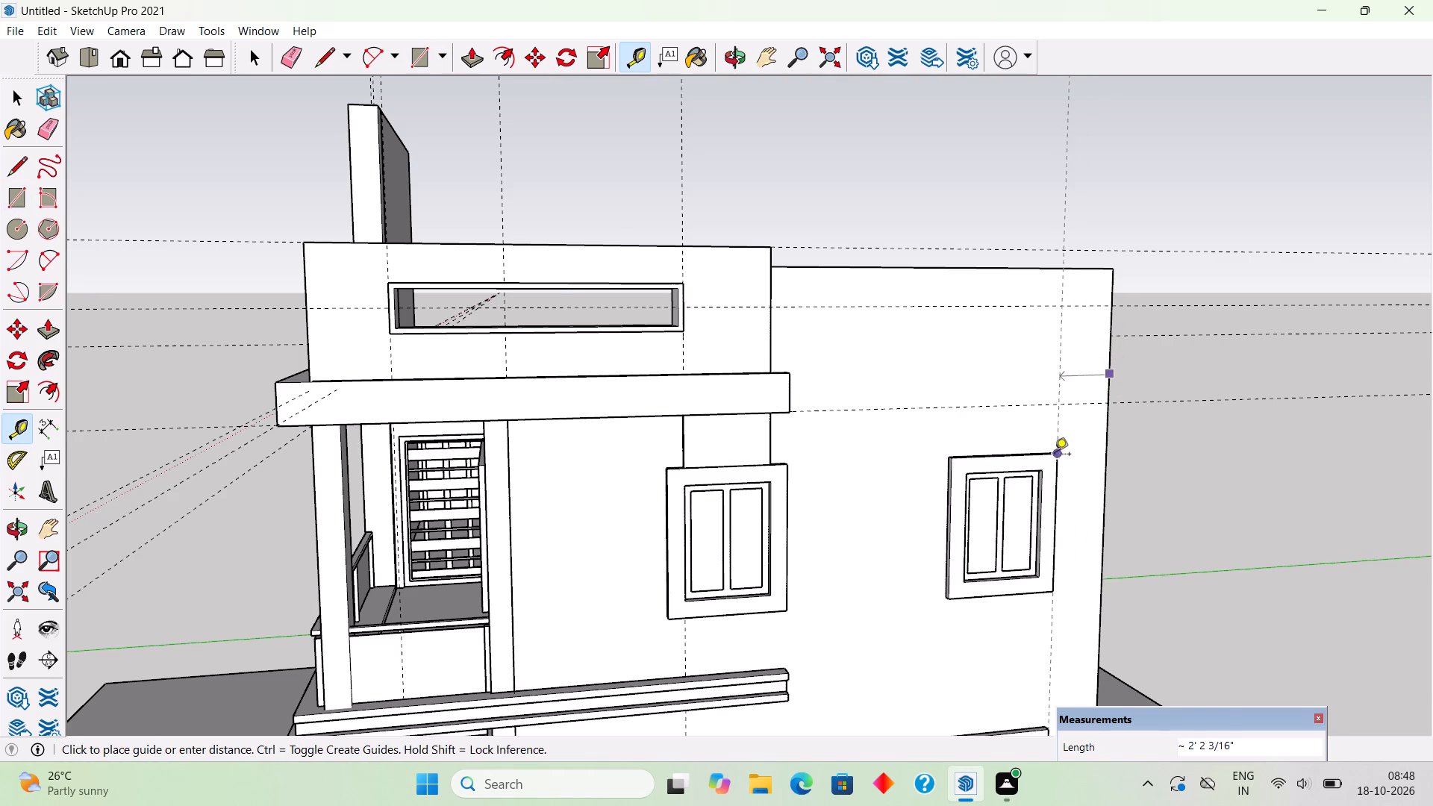
middle_click_drag(1055, 456, 858, 467)
scroll(969, 450, "up", 14)
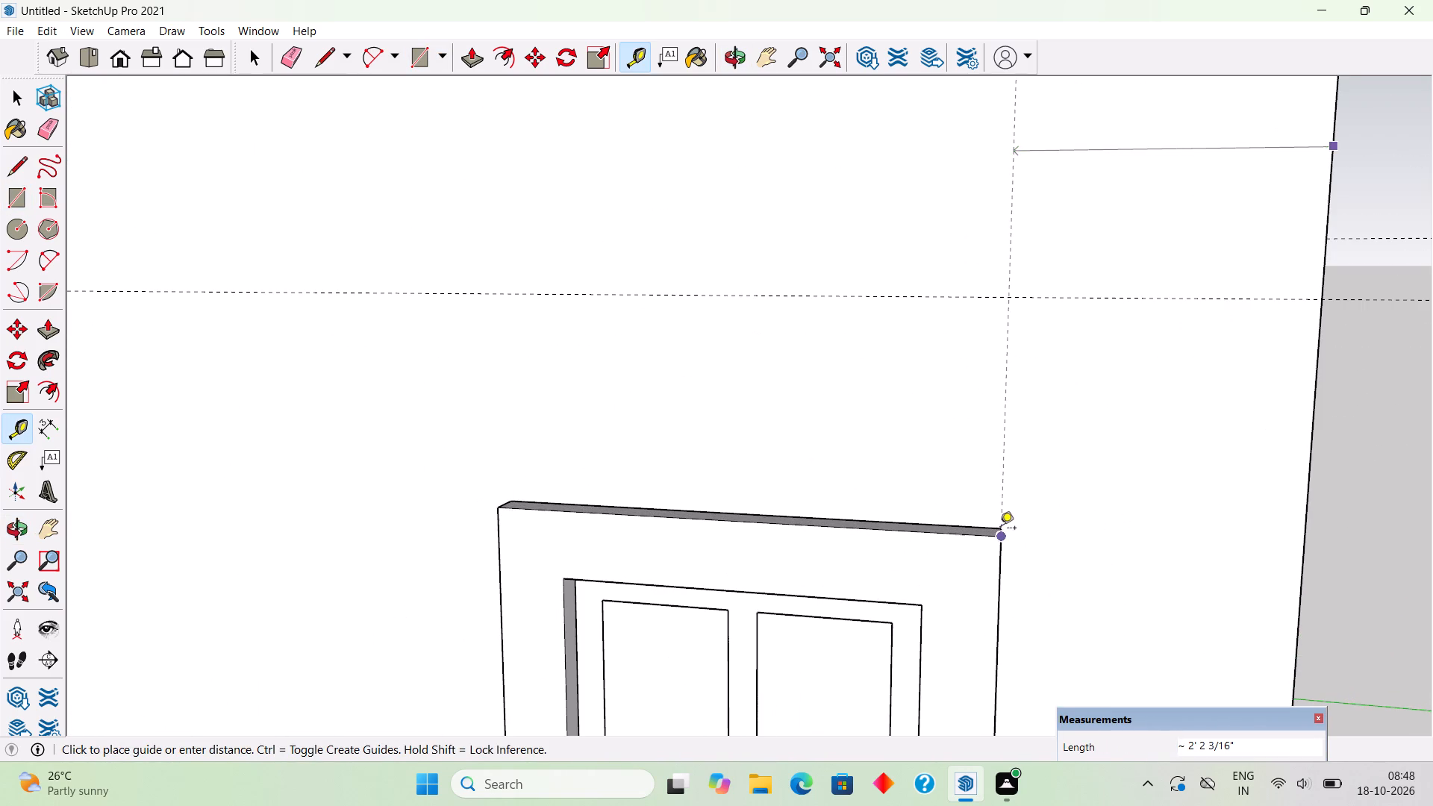
scroll(1000, 529, "up", 7)
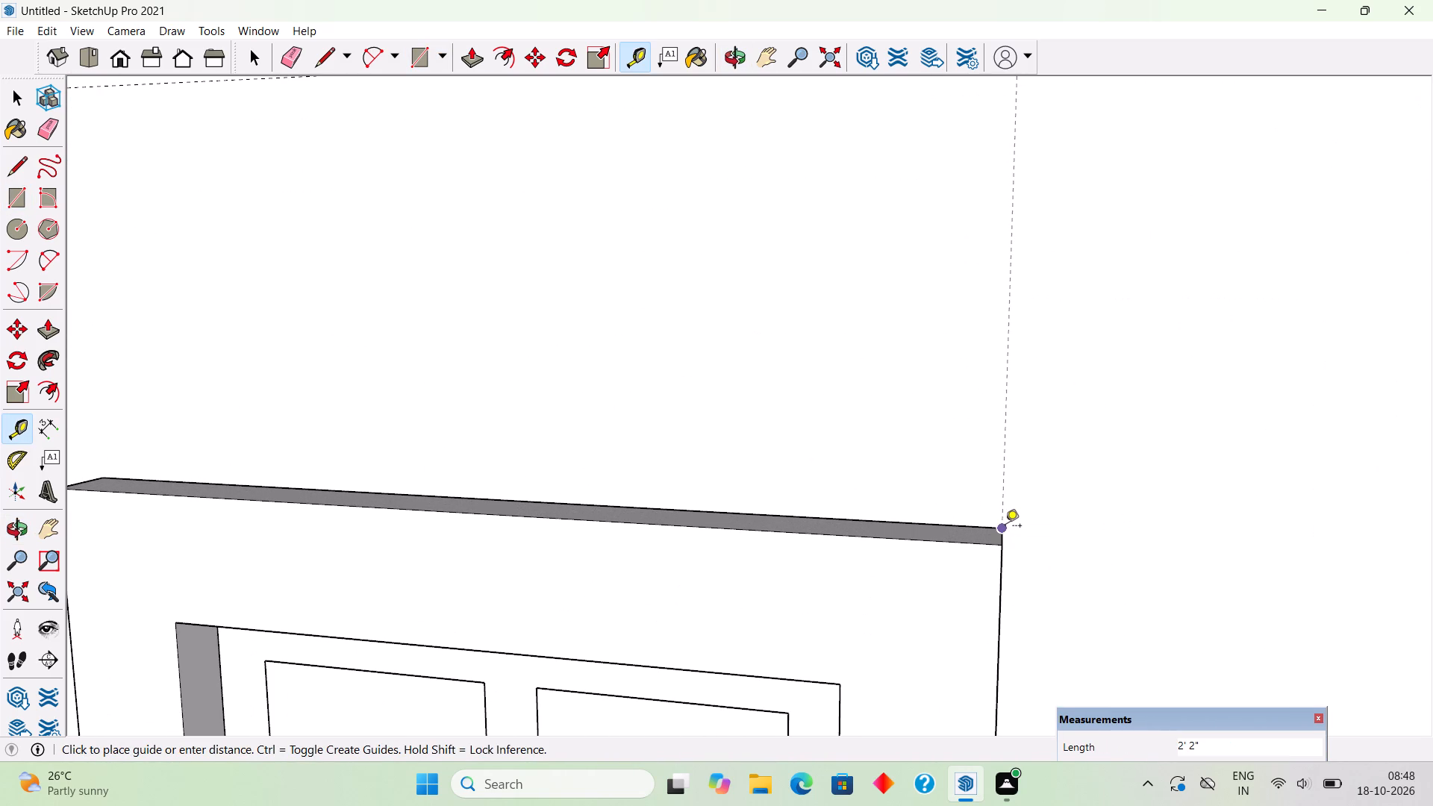
left_click(1005, 527)
Place a second vertical guide 1' from the window-frame guide, toward the wall's outer edge.
scroll(1005, 527, "down", 9)
middle_click_drag(997, 528, 719, 493)
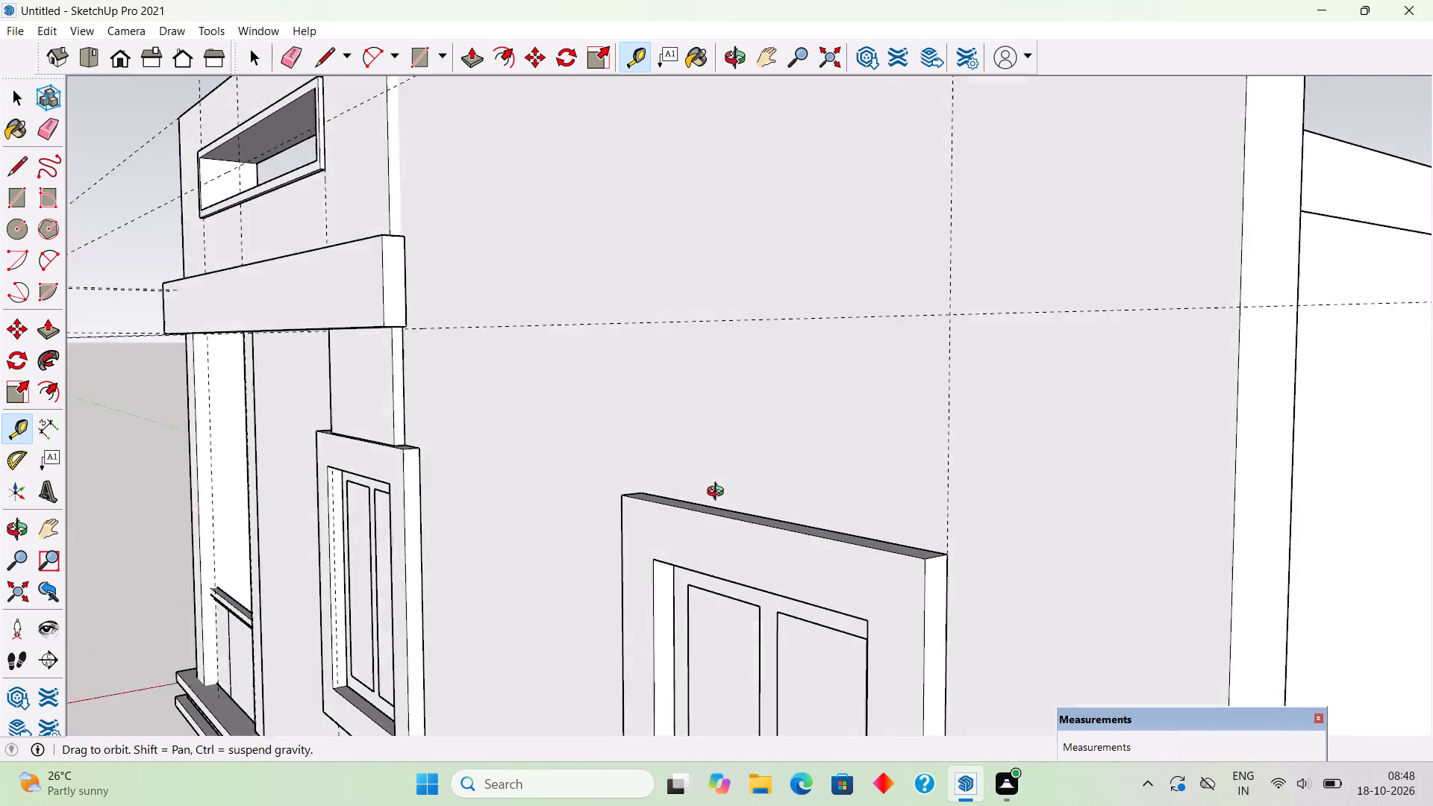
middle_click_drag(719, 493, 1096, 491)
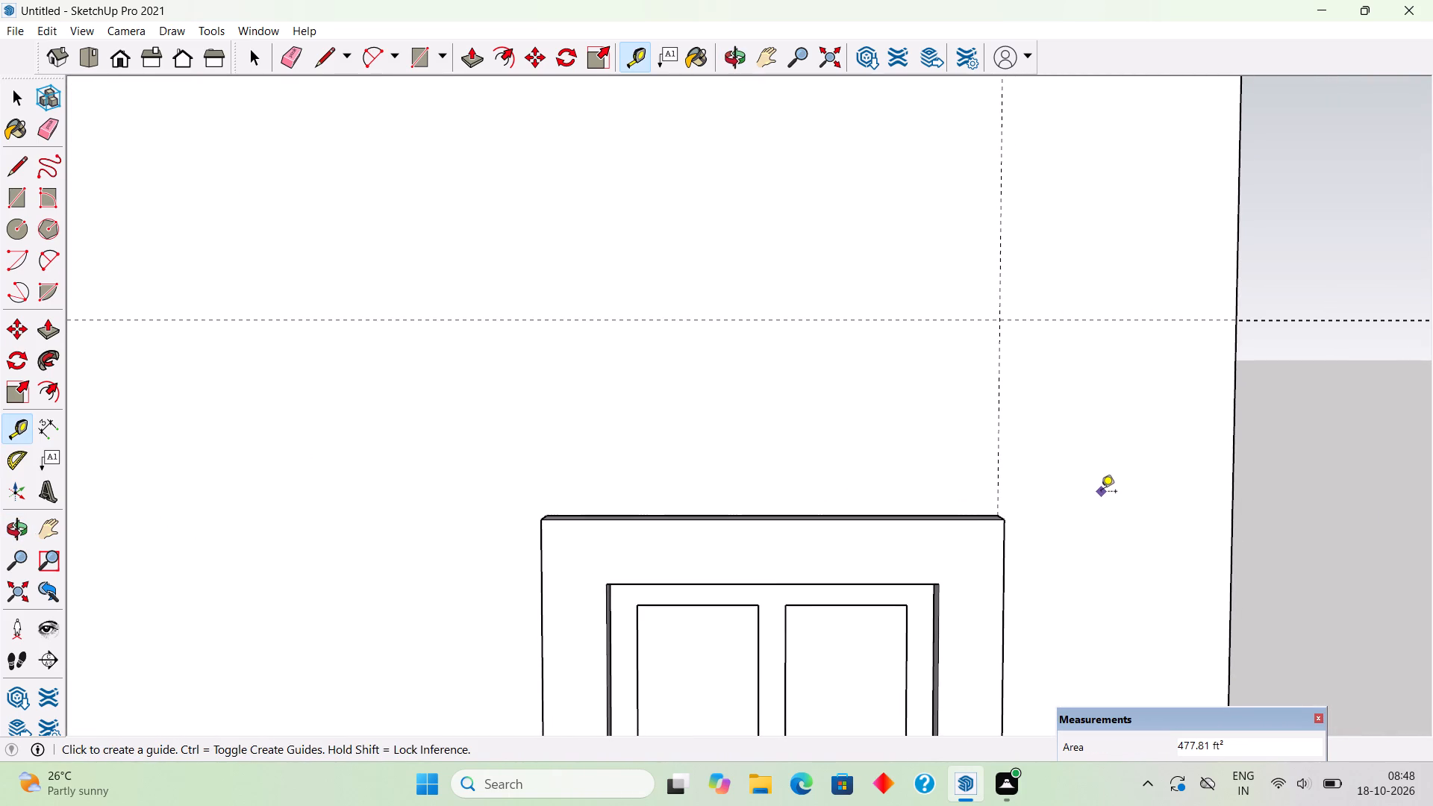
left_click(1002, 418)
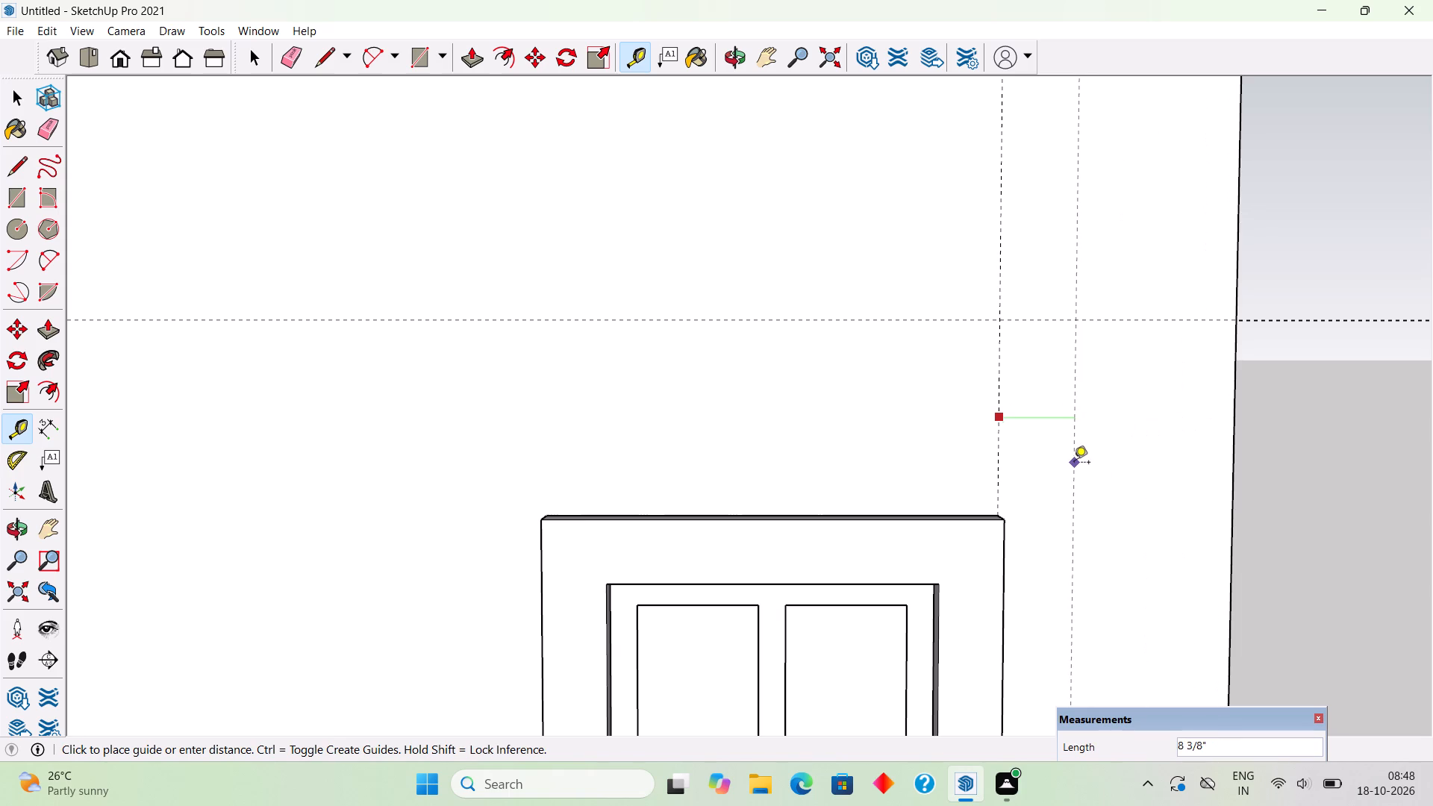
type("1'")
key("Return")
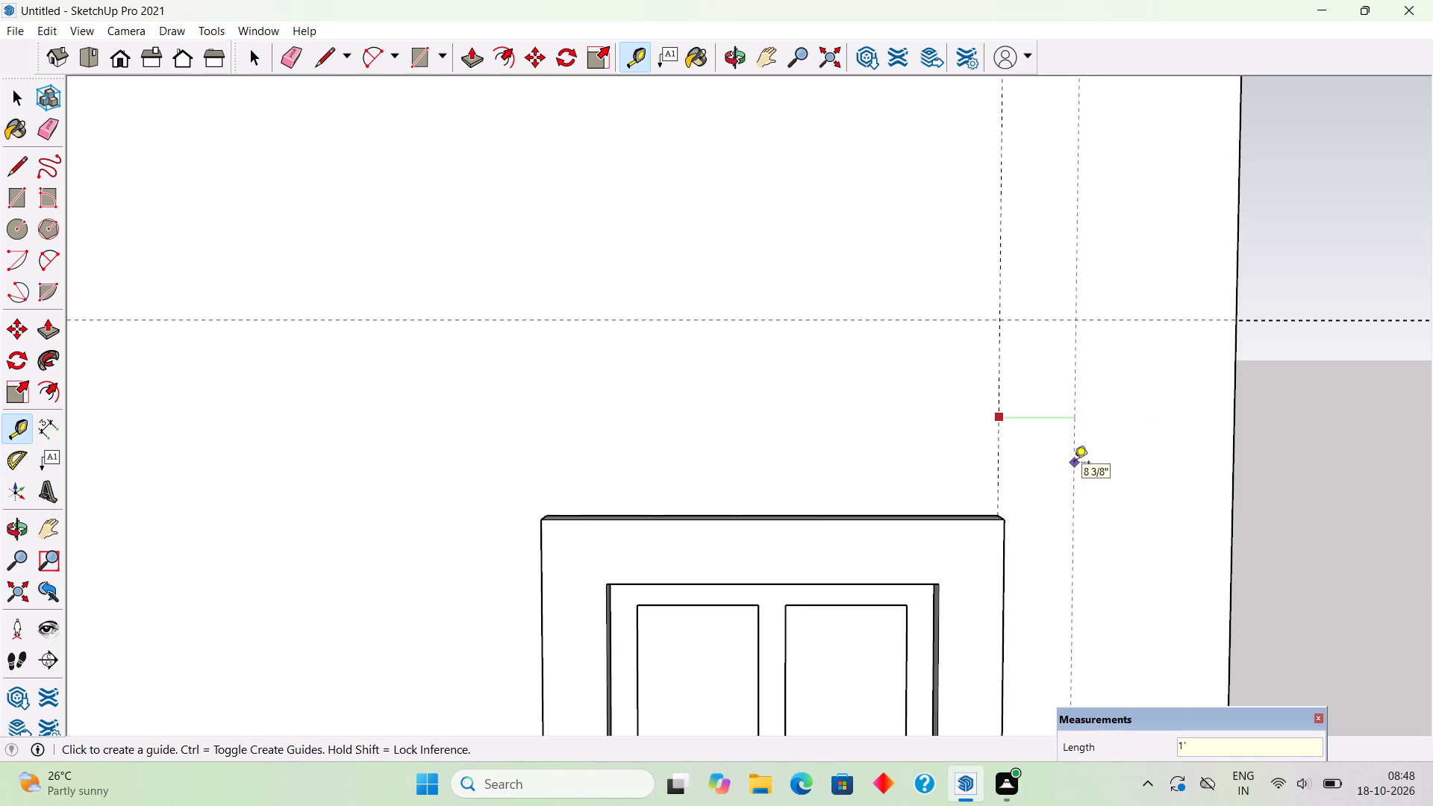
scroll(1074, 463, "down", 12)
key("space")
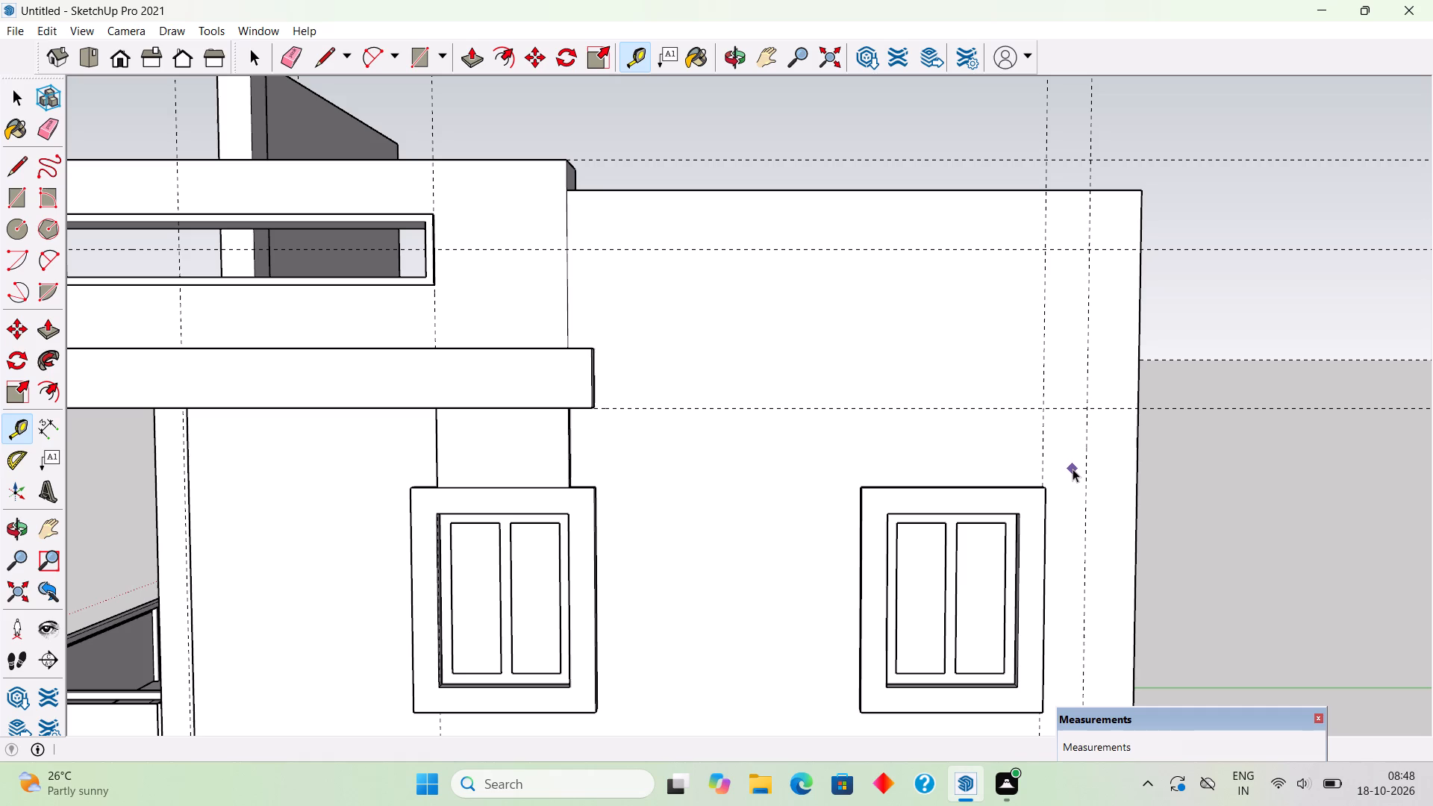
Draw a 24' 10" by 1' 2" rectangle along the side wall's outer edge, from the outermost vertical guide at the wall top down to the plinth.
type("tr")
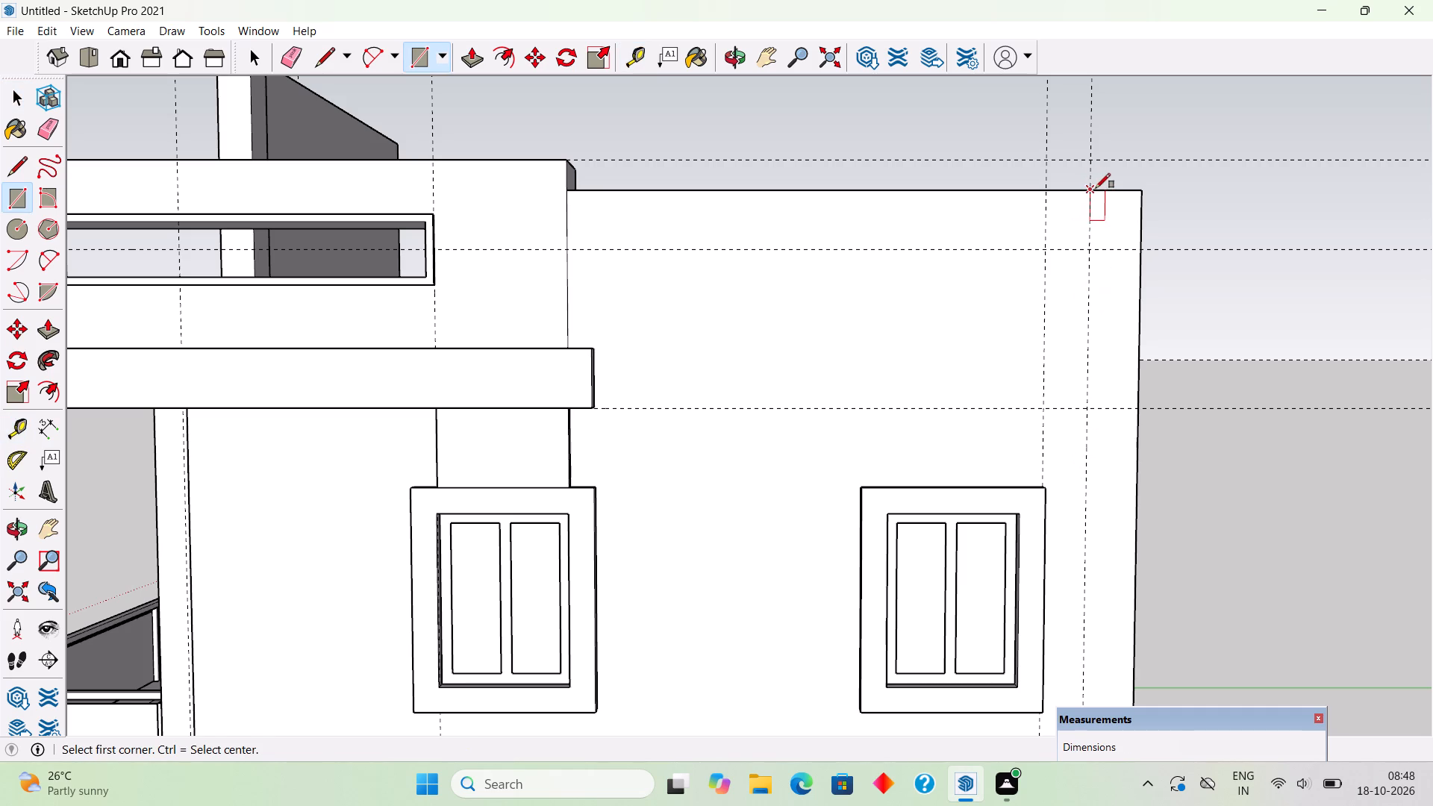
left_click(1096, 188)
key("r")
left_click(1090, 185)
scroll(1117, 303, "down", 9)
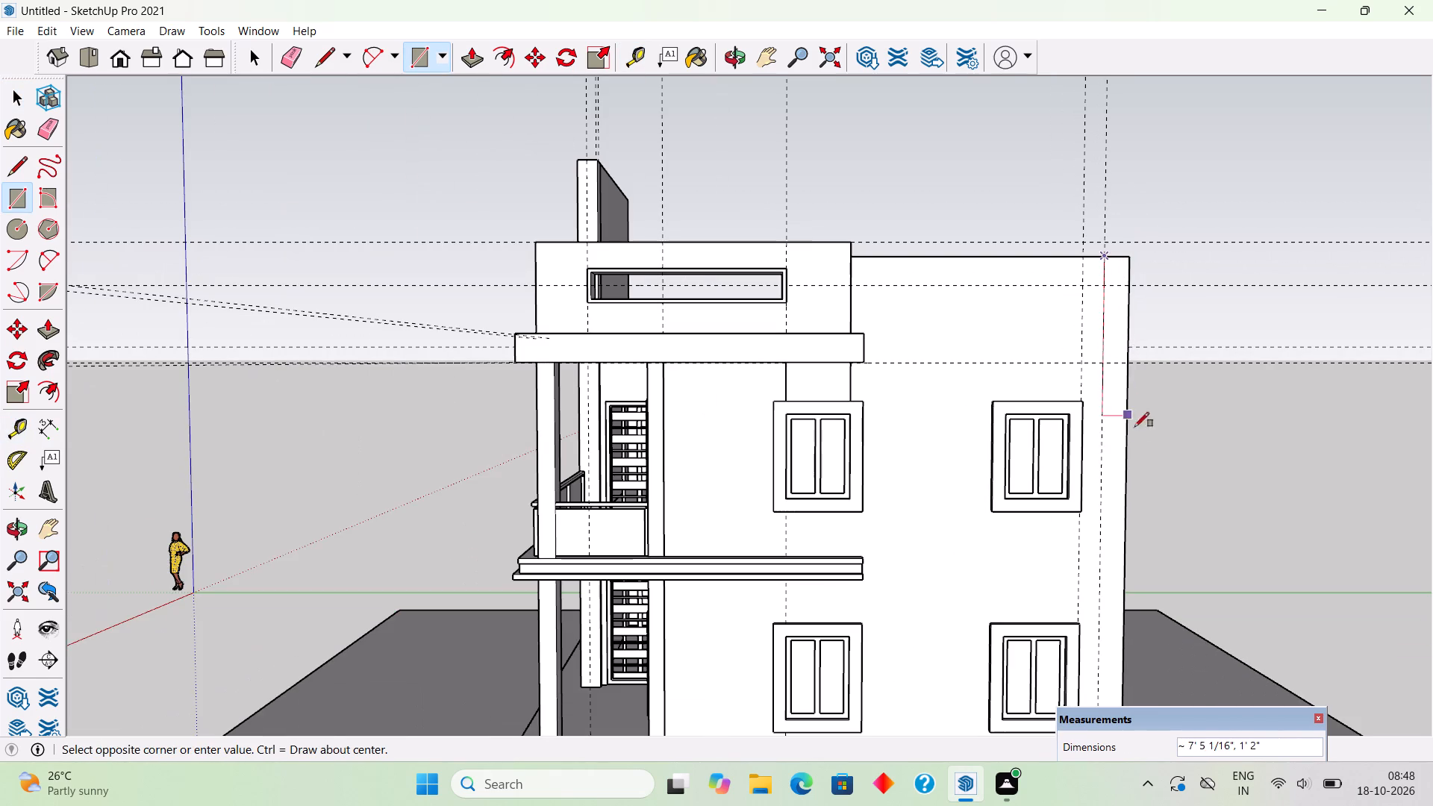
scroll(1112, 422, "down", 6)
scroll(1123, 674, "up", 10)
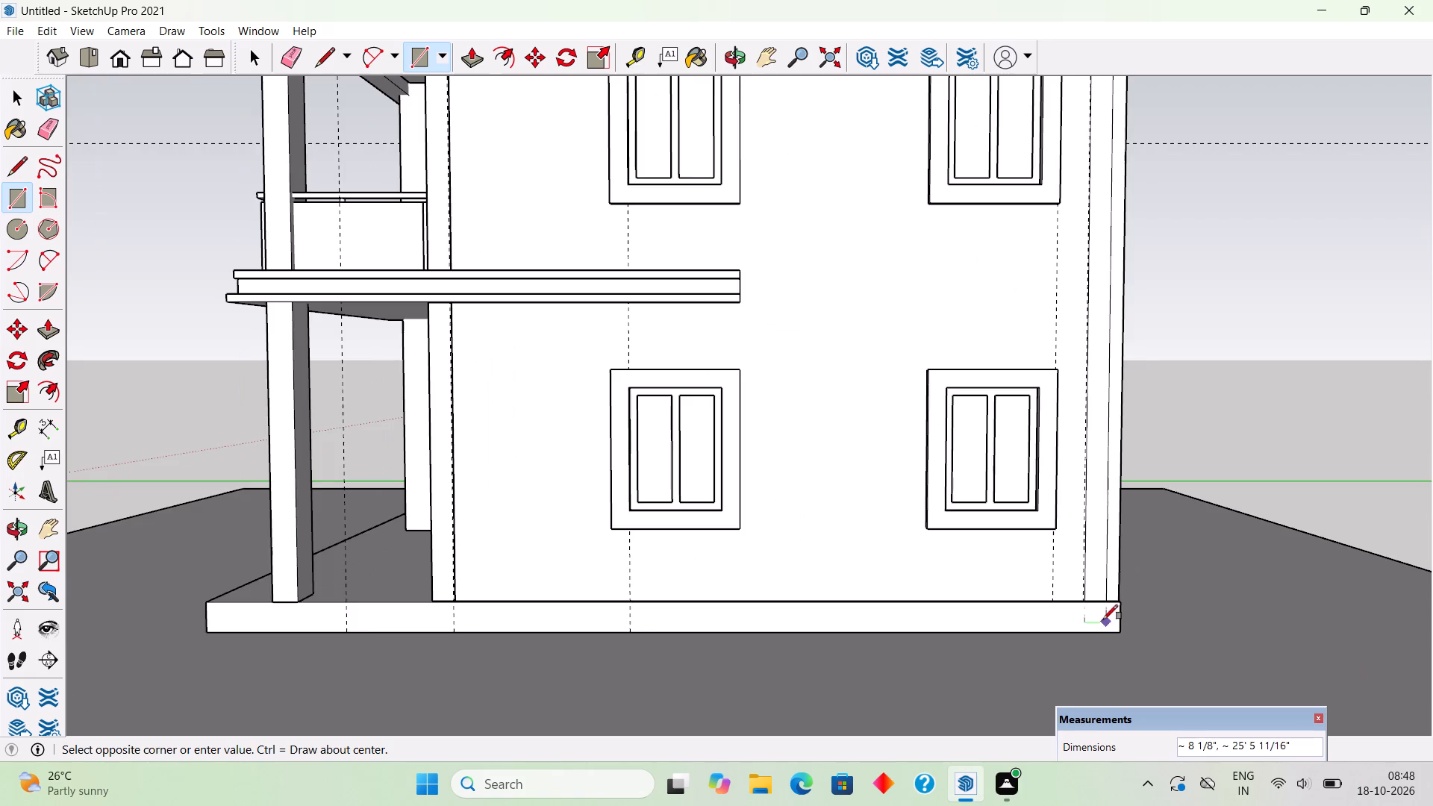
scroll(1103, 619, "up", 5)
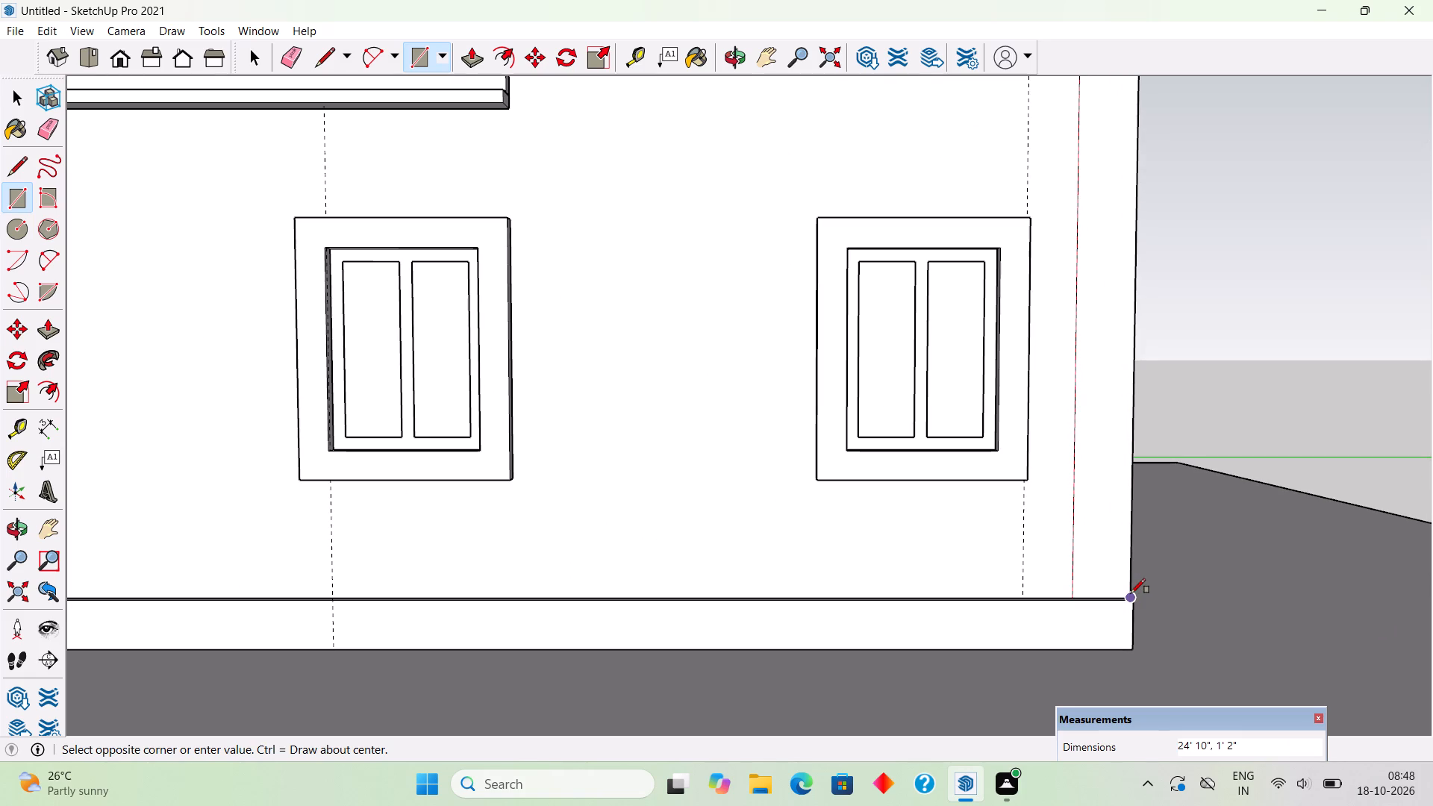
left_click(1131, 593)
Extrude the vertical strip face 2" outward from the side wall.
key("p")
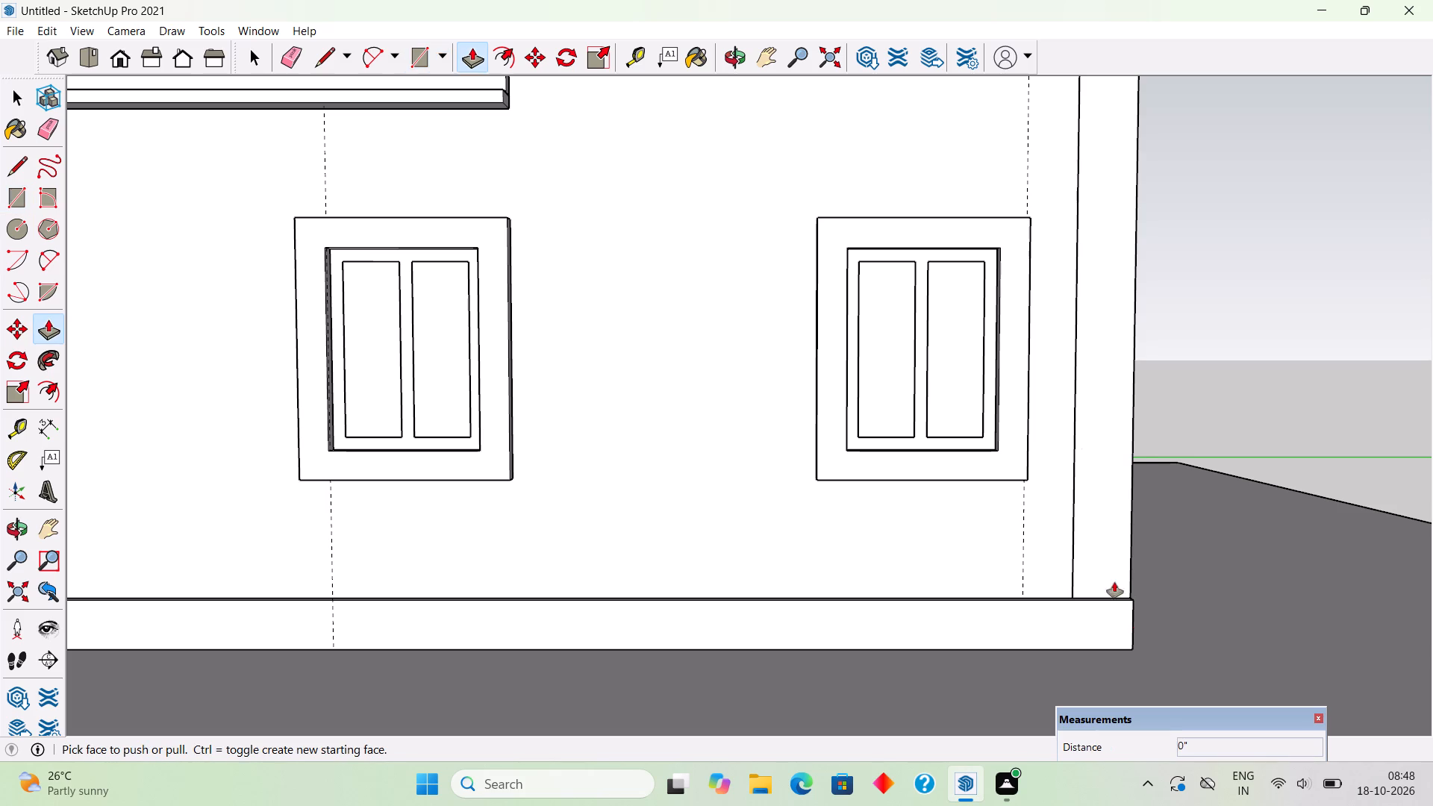
left_click(1079, 543)
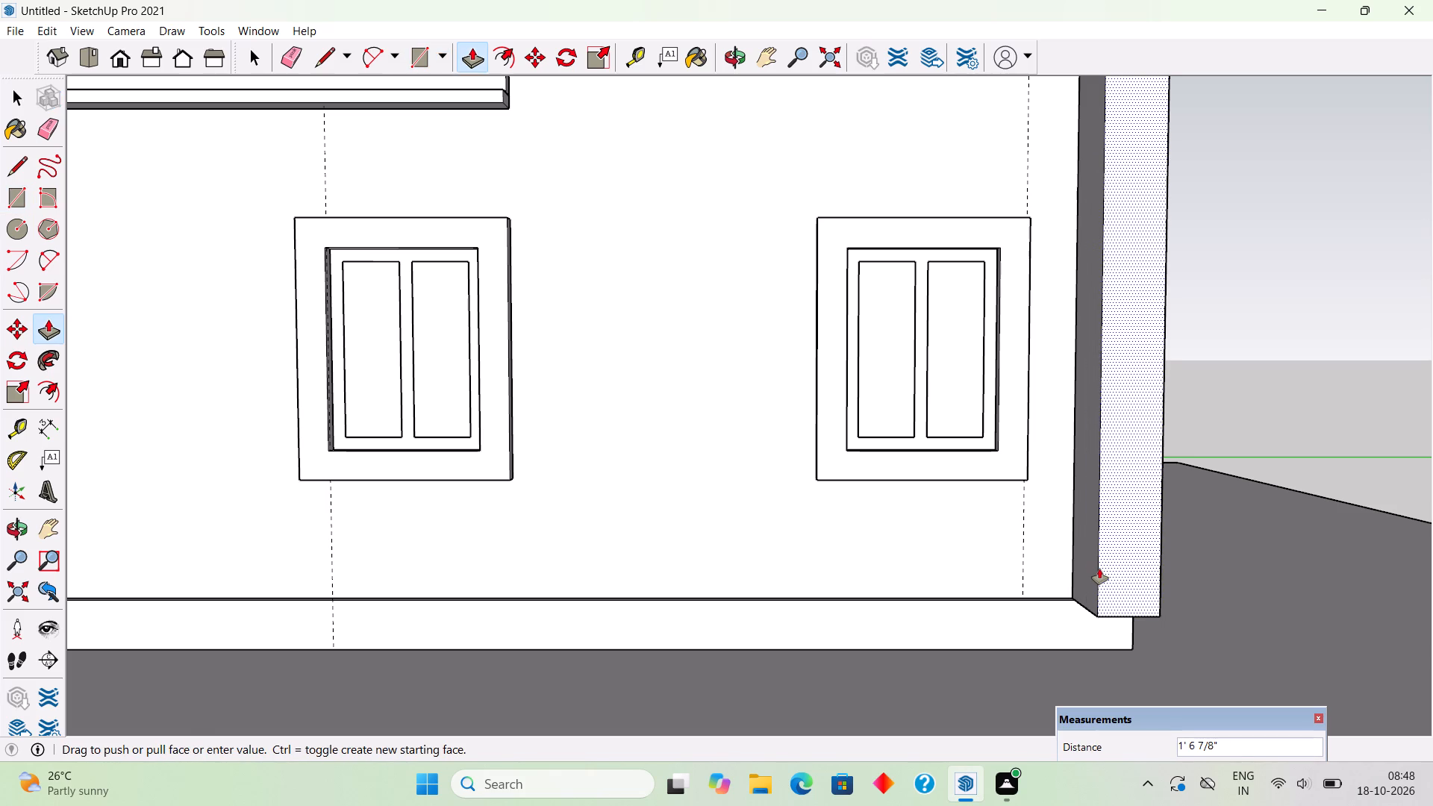
type("2\"")
key("Return")
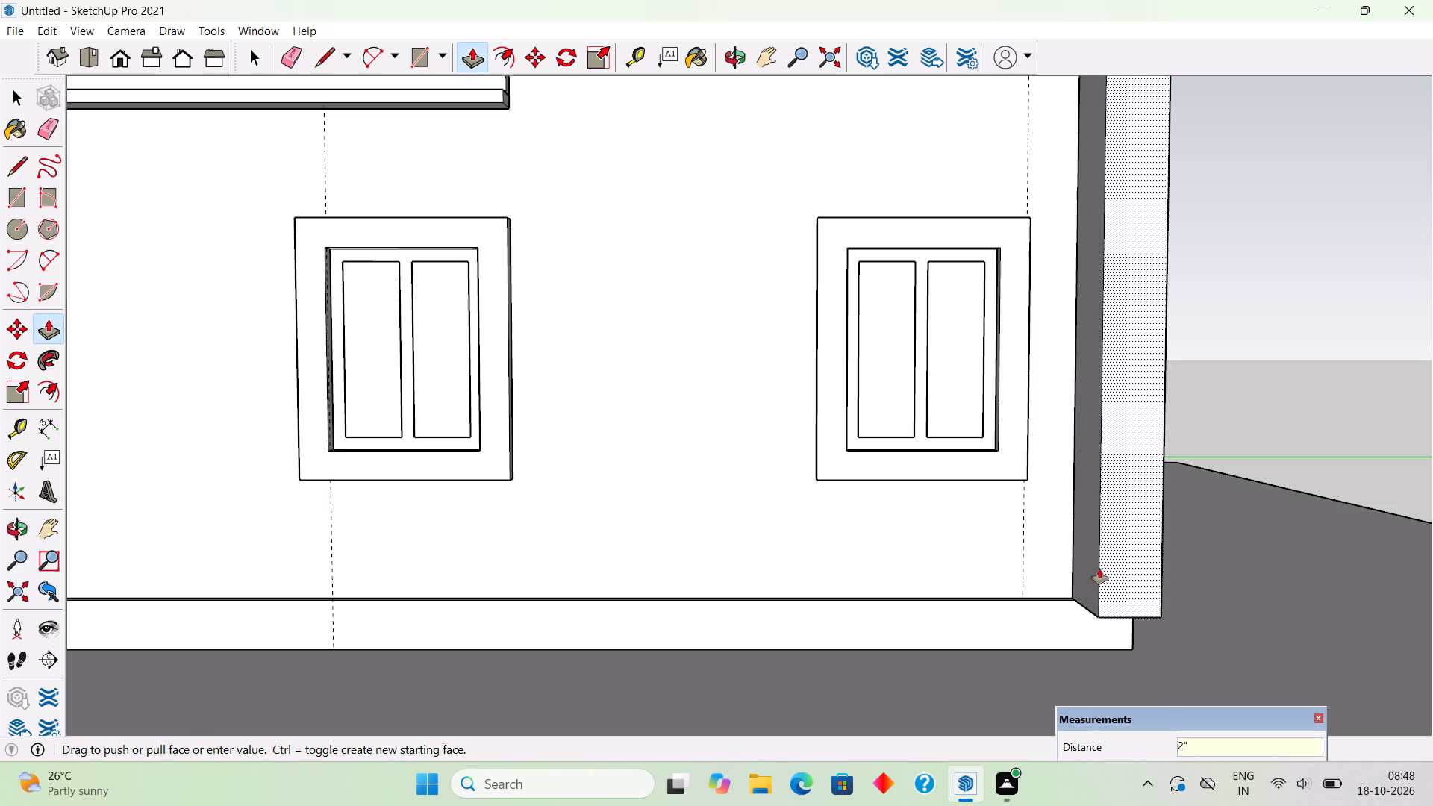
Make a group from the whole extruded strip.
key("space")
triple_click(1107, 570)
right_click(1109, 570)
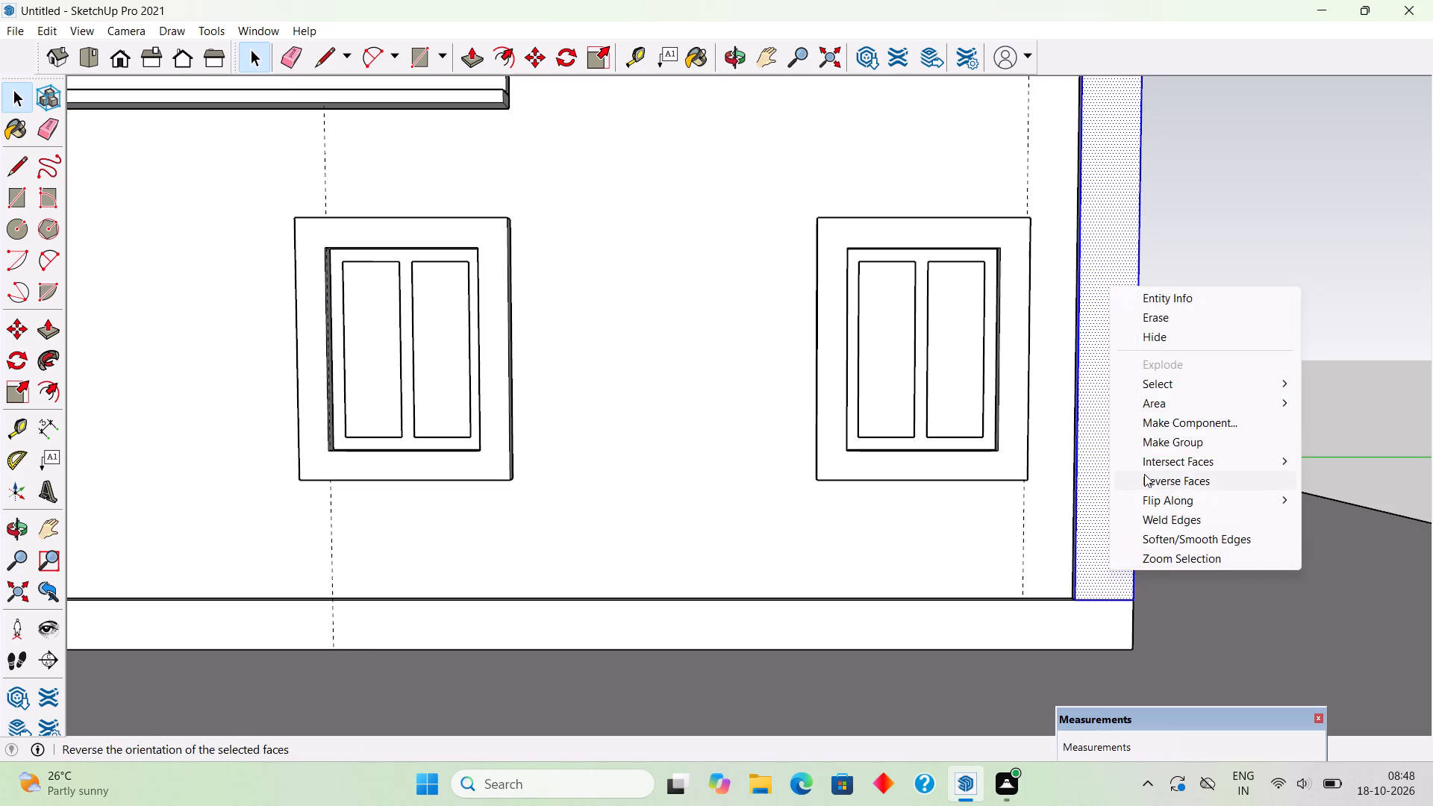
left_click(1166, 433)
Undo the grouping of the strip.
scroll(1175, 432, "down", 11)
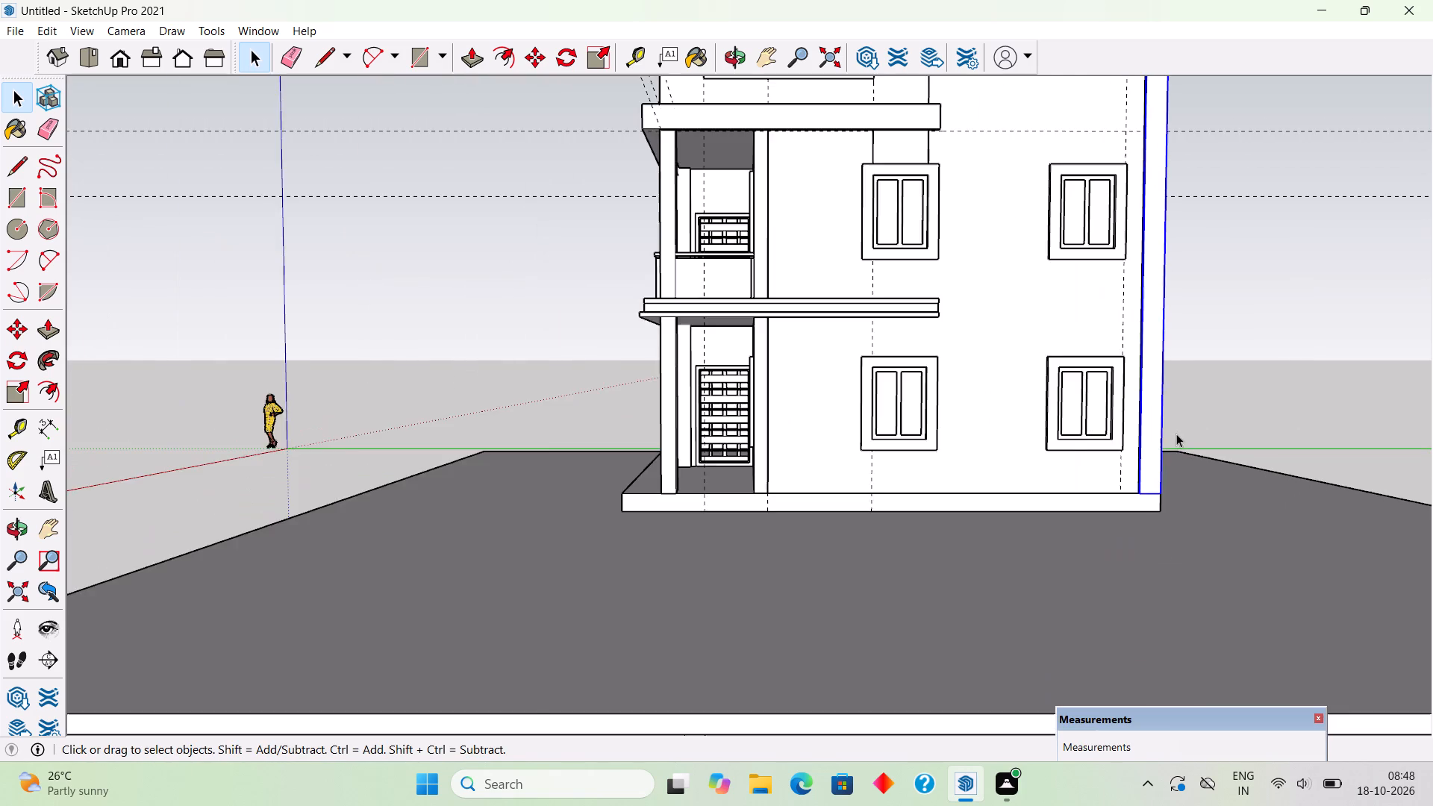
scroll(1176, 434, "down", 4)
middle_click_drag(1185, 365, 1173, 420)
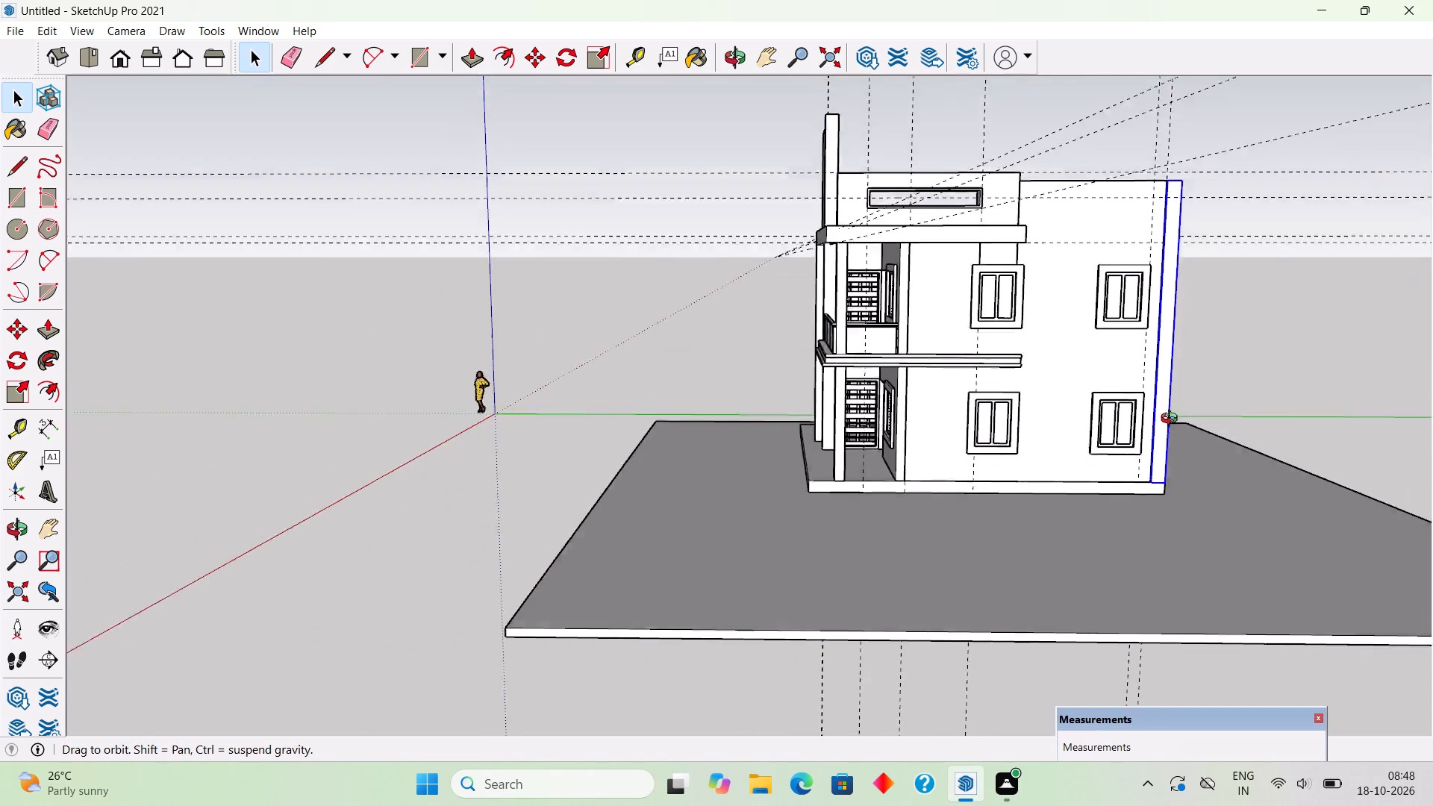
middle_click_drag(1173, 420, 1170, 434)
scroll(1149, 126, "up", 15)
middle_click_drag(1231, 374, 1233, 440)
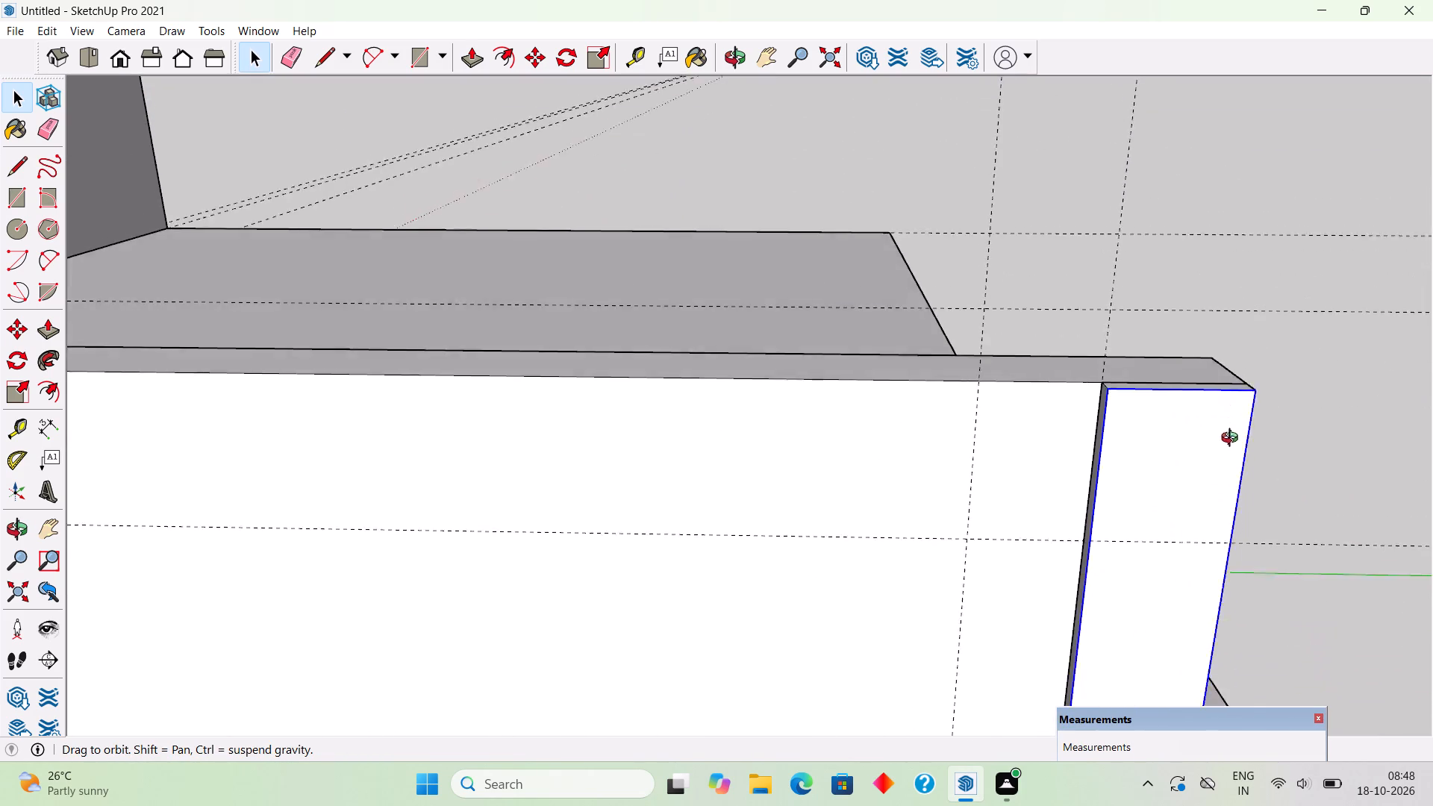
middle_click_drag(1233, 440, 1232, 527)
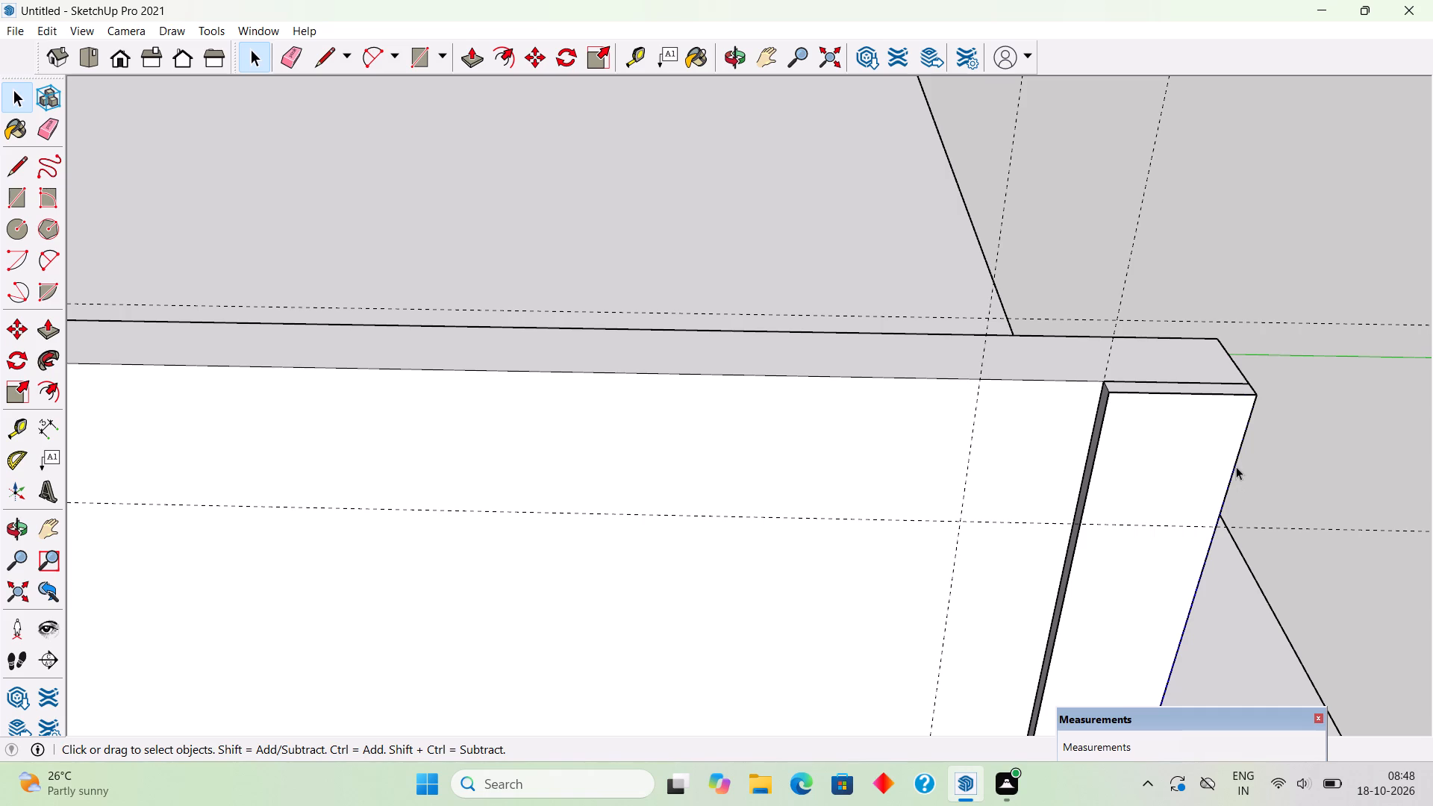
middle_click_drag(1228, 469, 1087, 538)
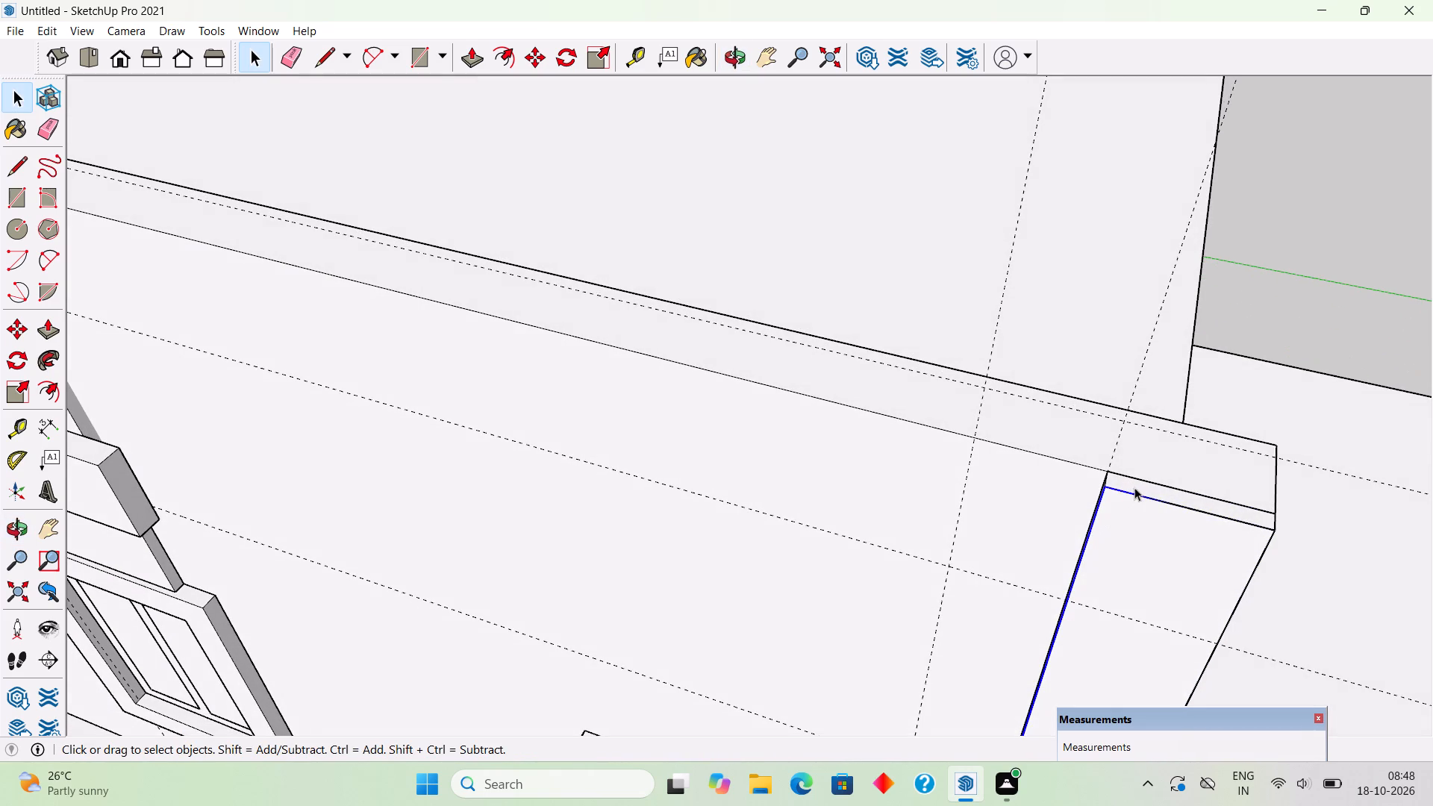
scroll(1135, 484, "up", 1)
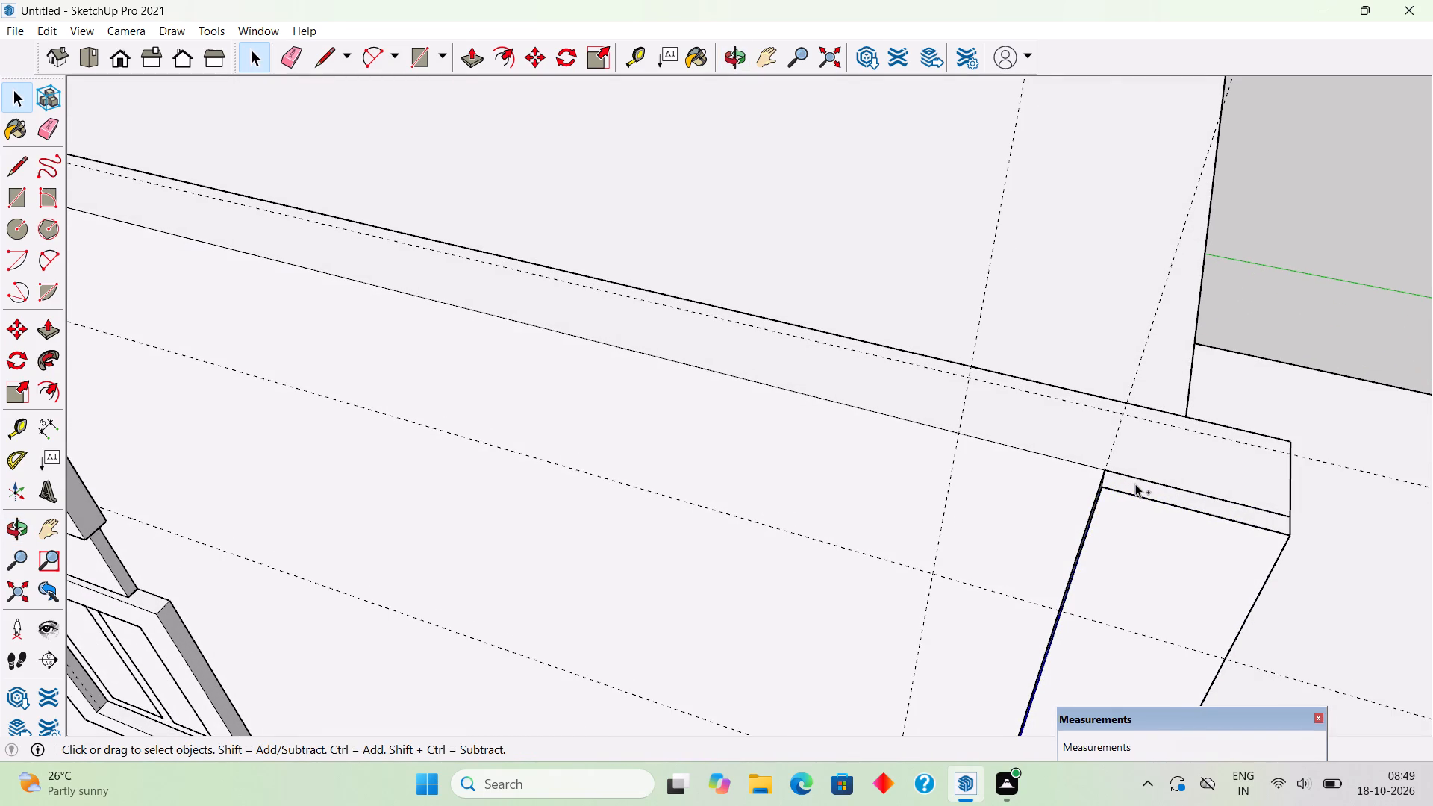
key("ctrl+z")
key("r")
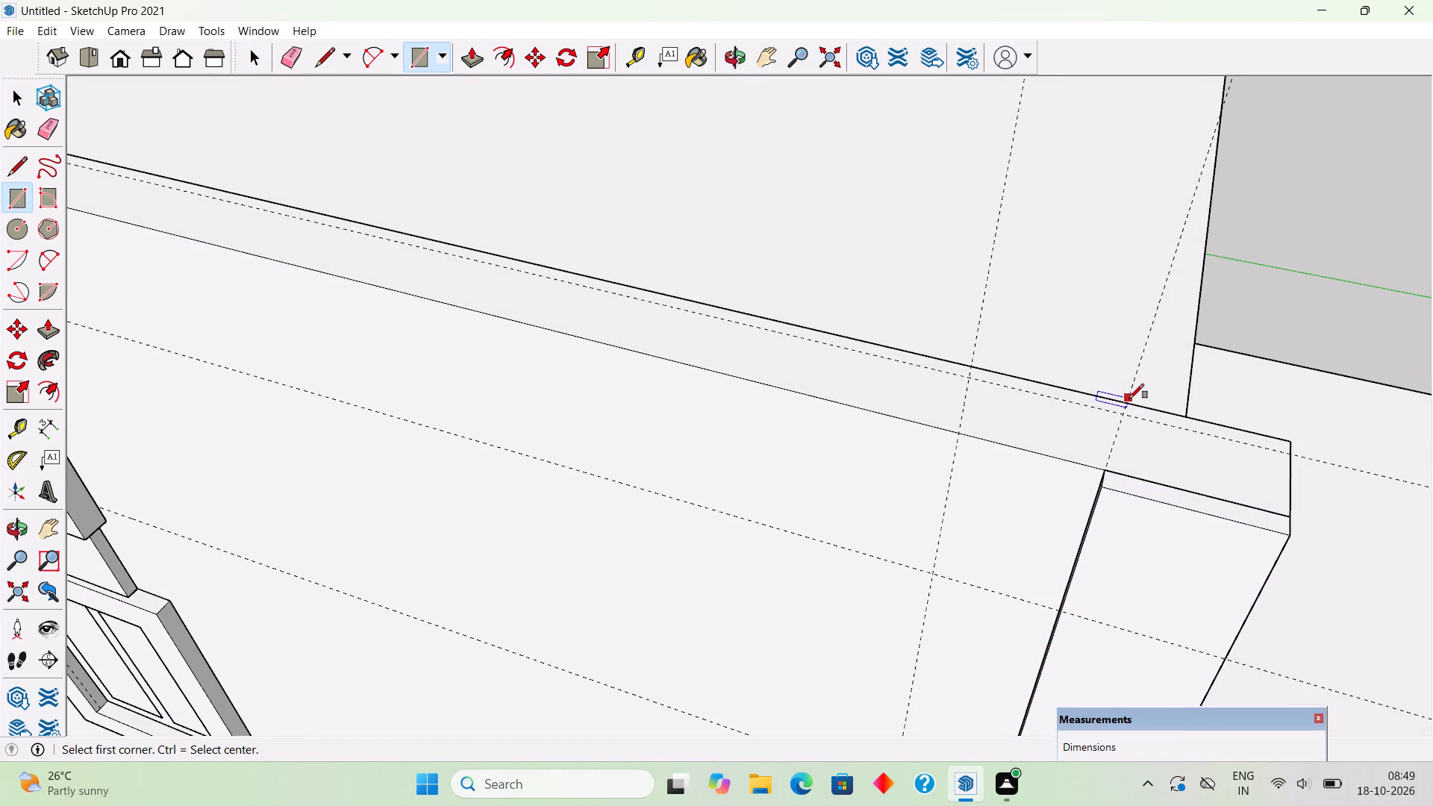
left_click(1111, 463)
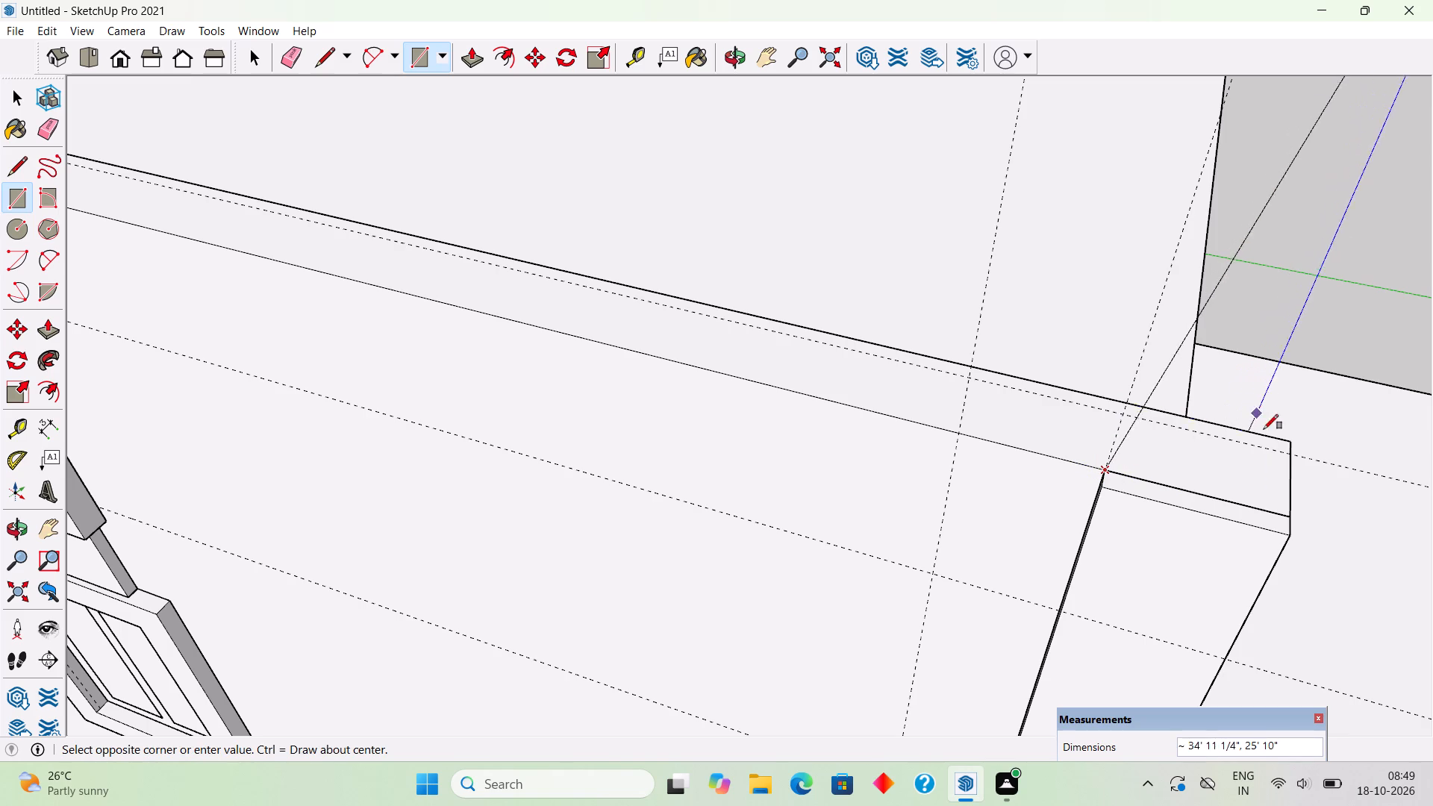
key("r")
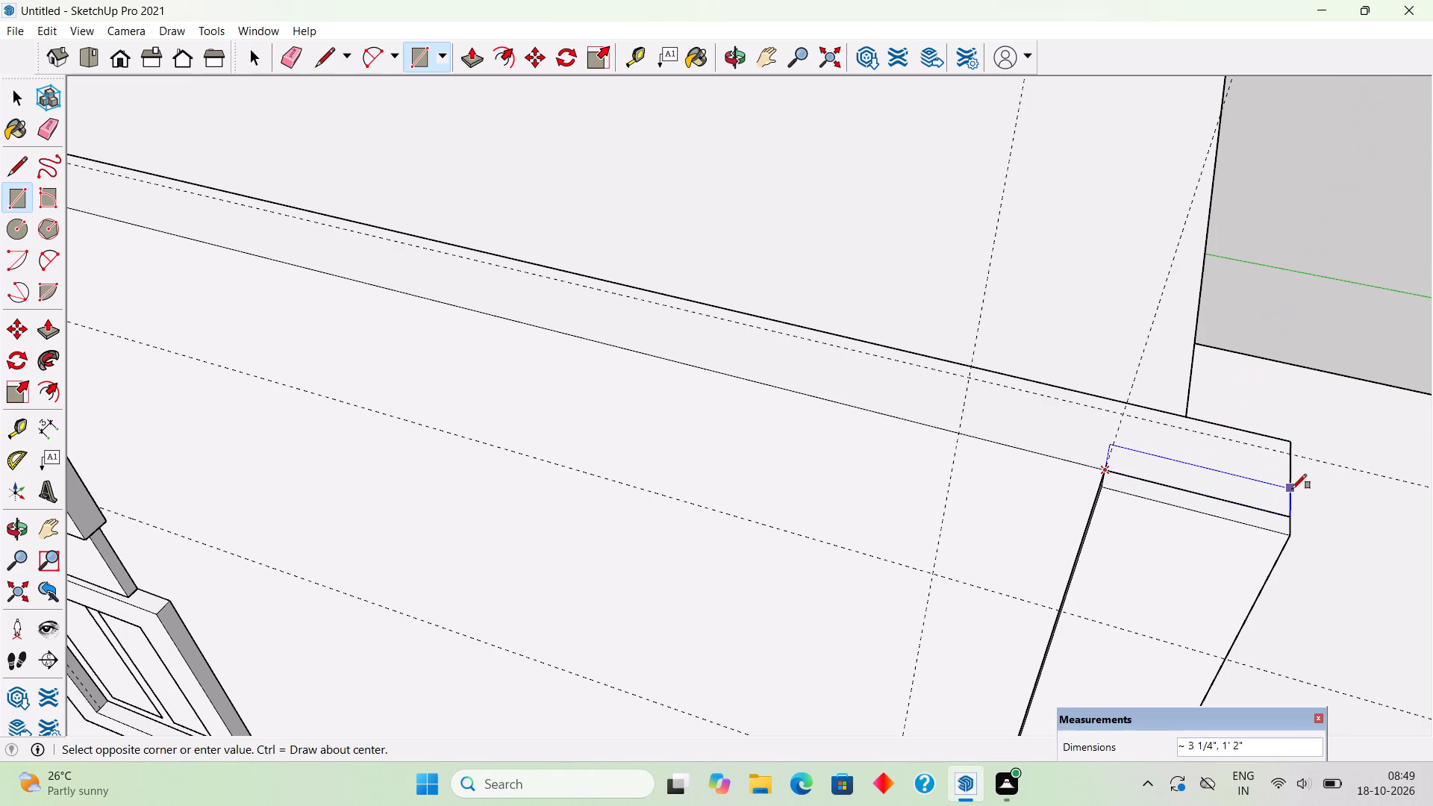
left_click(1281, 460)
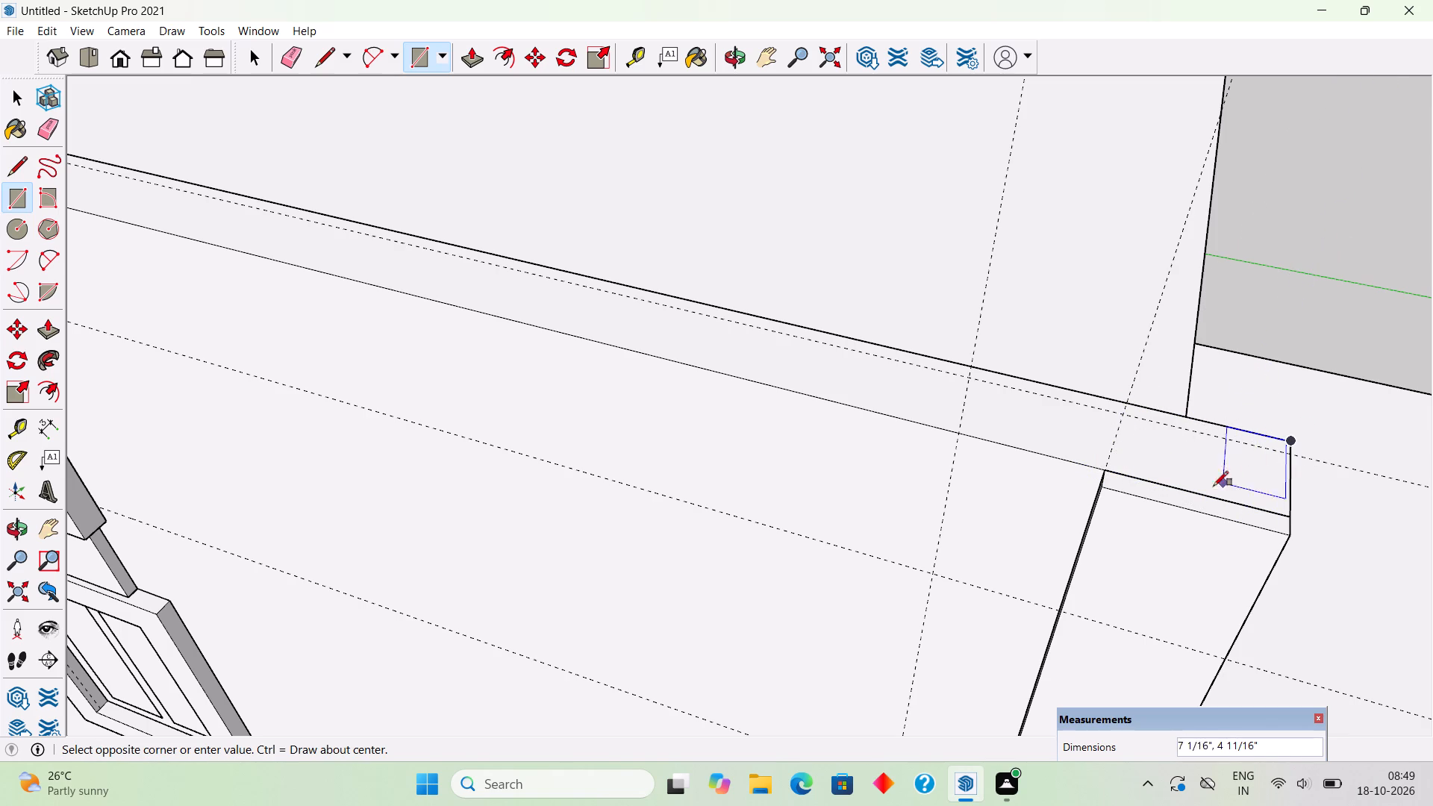
Draw a 1' 2" by 11" rectangle over the wall top's outer end, from the wall's inner corner to the strip's front corner.
key("r")
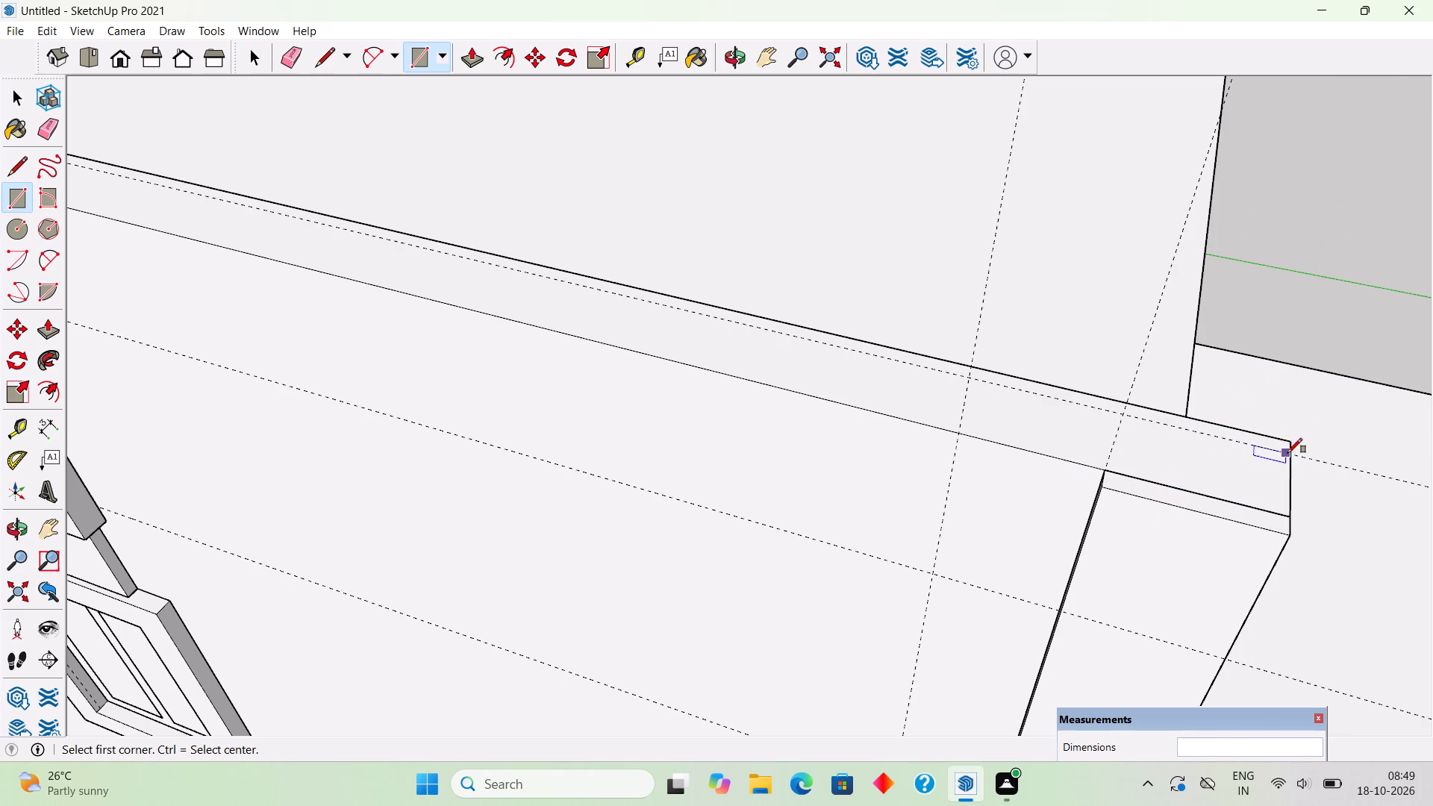
left_click(1293, 441)
left_click(1105, 486)
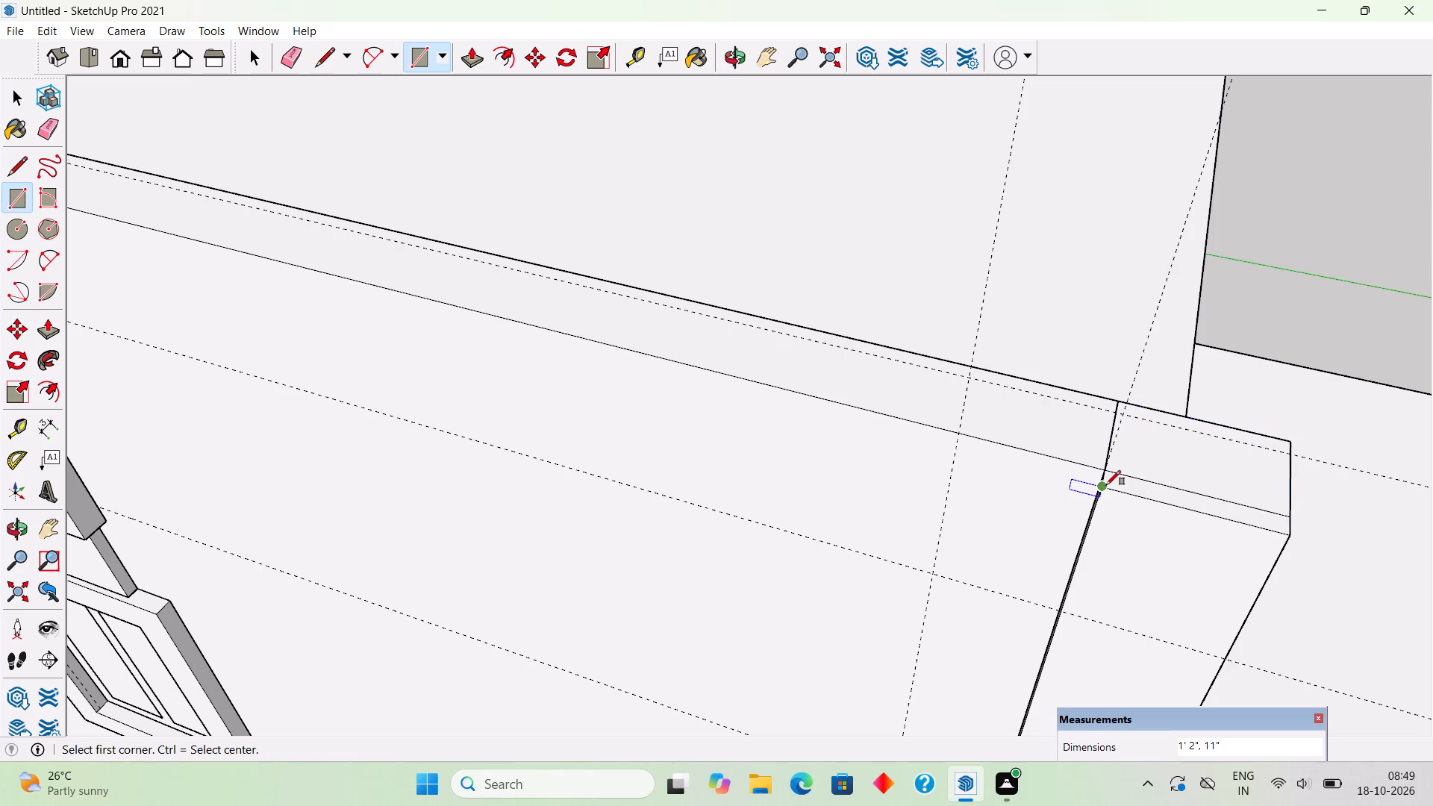
Raise the strip's top face about 7 13/16", level with the top of the taller adjacent parapet.
key("p")
left_click(1142, 481)
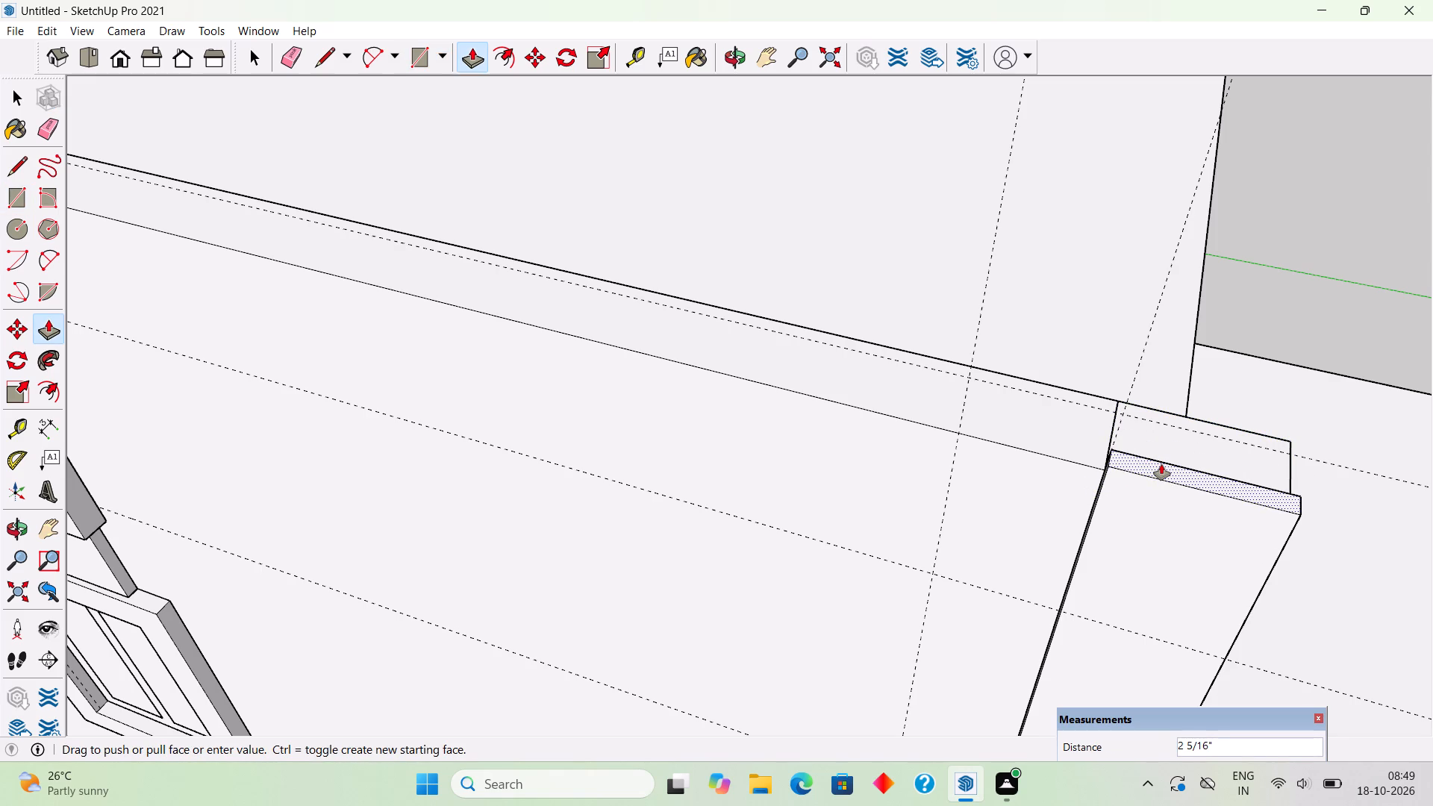
scroll(1141, 460, "down", 5)
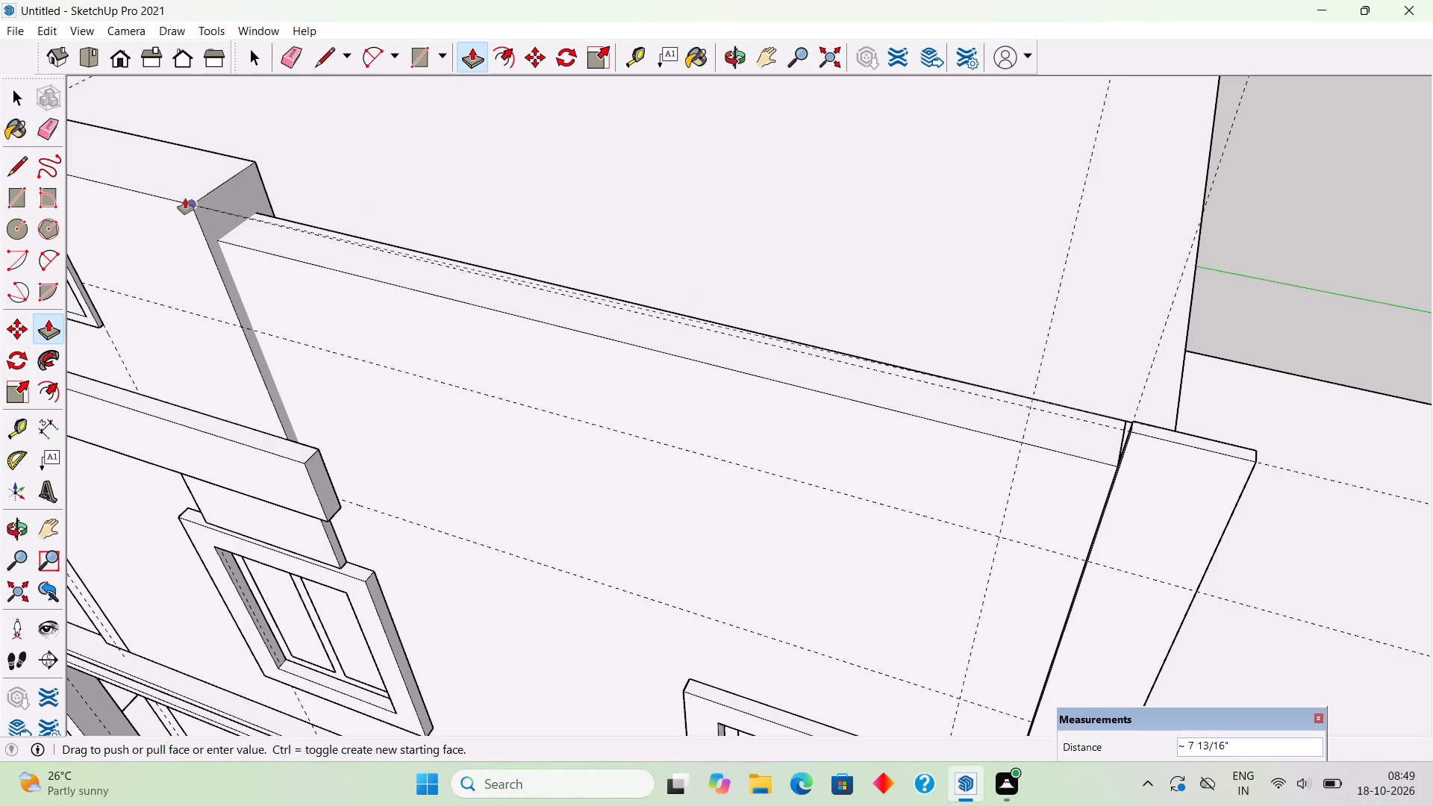
left_click(186, 199)
Raise the rectangle on the wall top behind the strip about 7 13/16", flush with the strip's raised top.
middle_click_drag(637, 489, 298, 426)
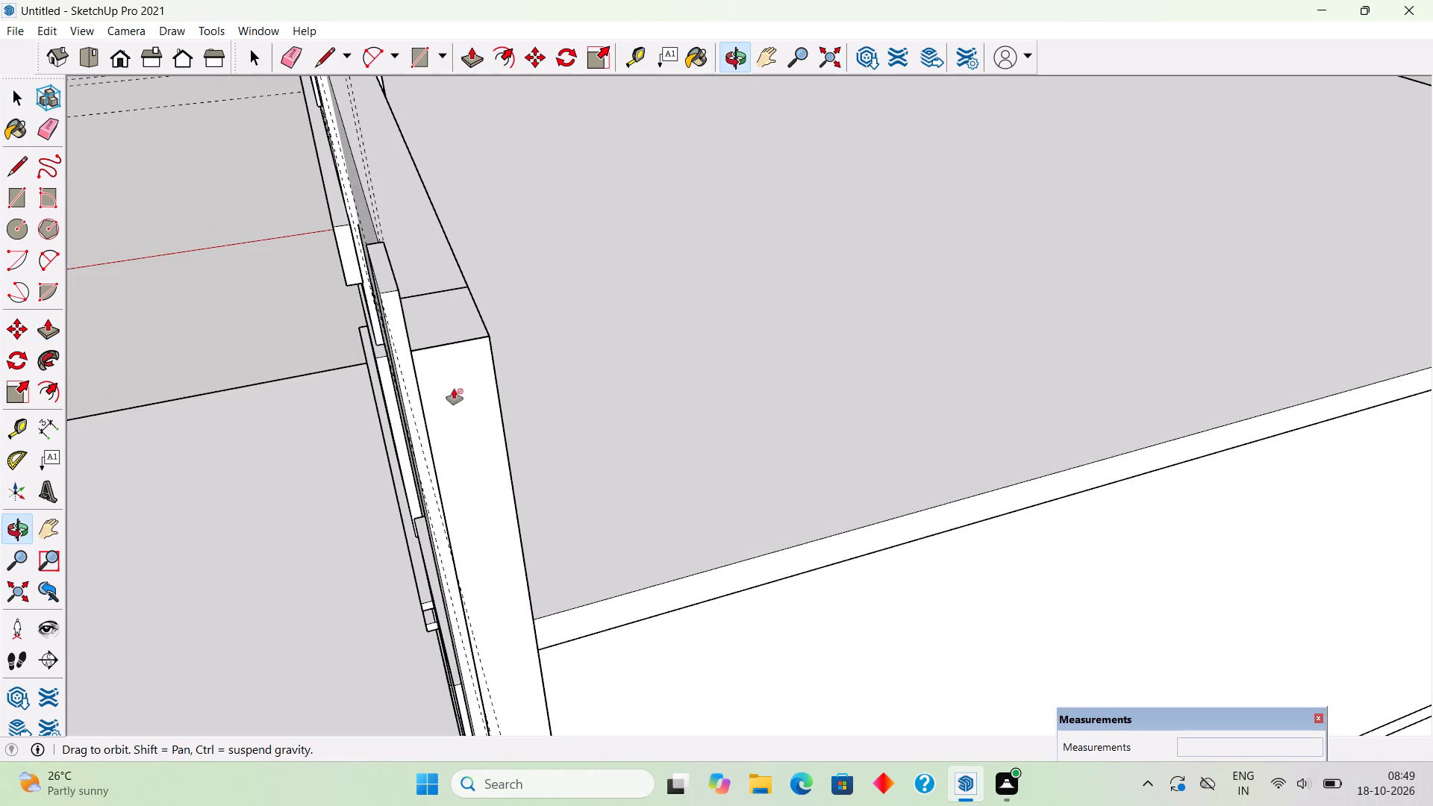
left_click(434, 325)
key("space")
triple_click(434, 325)
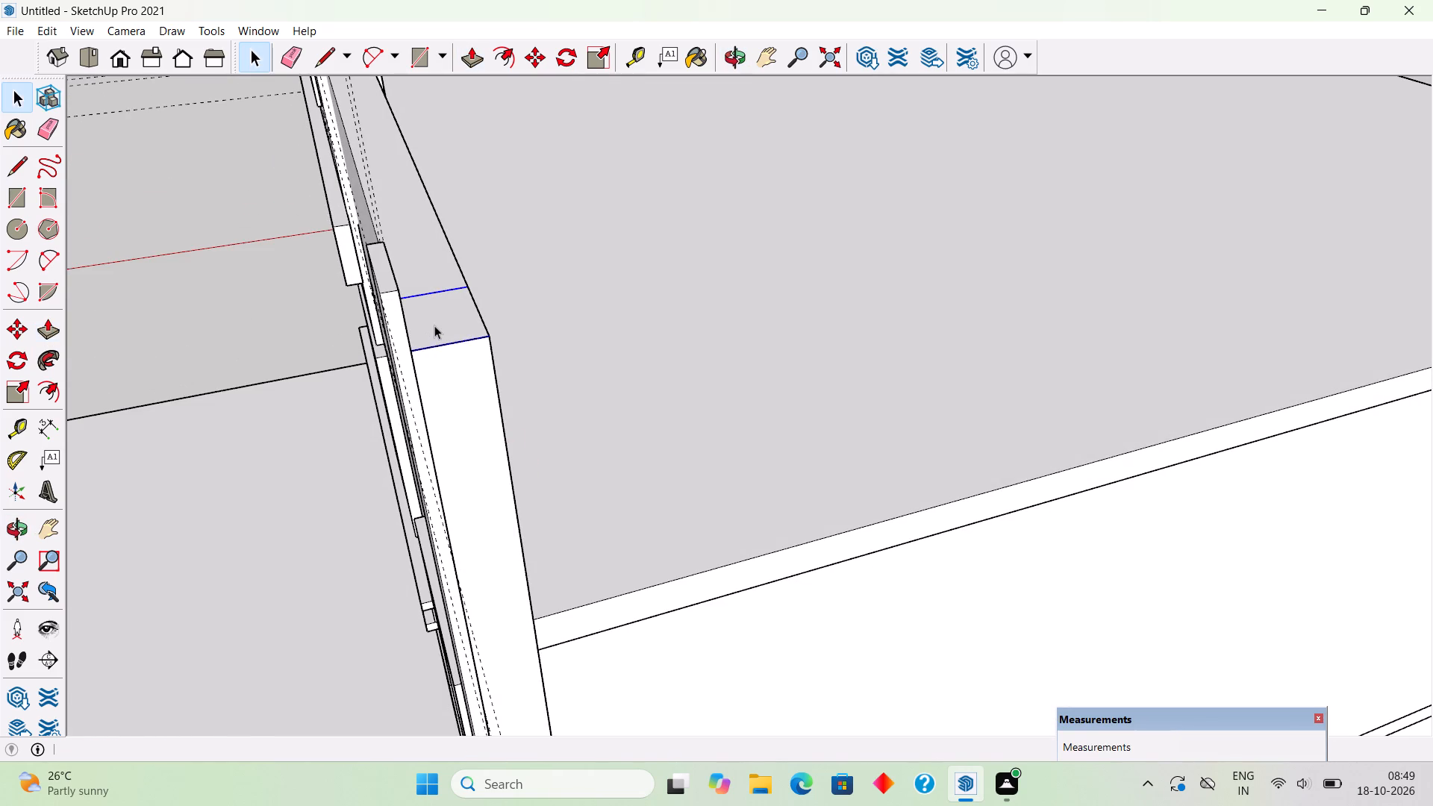
left_click(434, 325)
triple_click(455, 337)
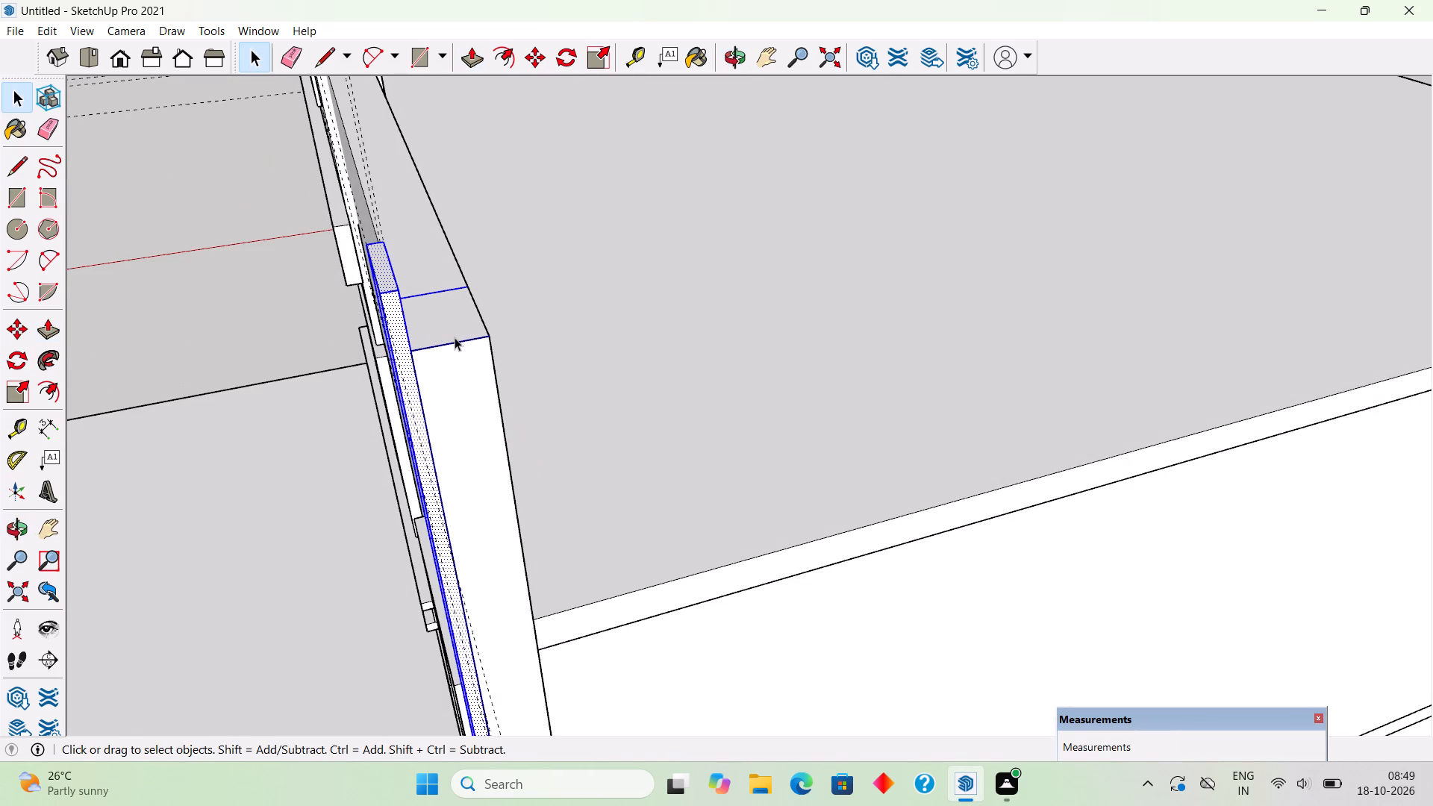
scroll(455, 337, "up", 3)
middle_click_drag(390, 357, 255, 410)
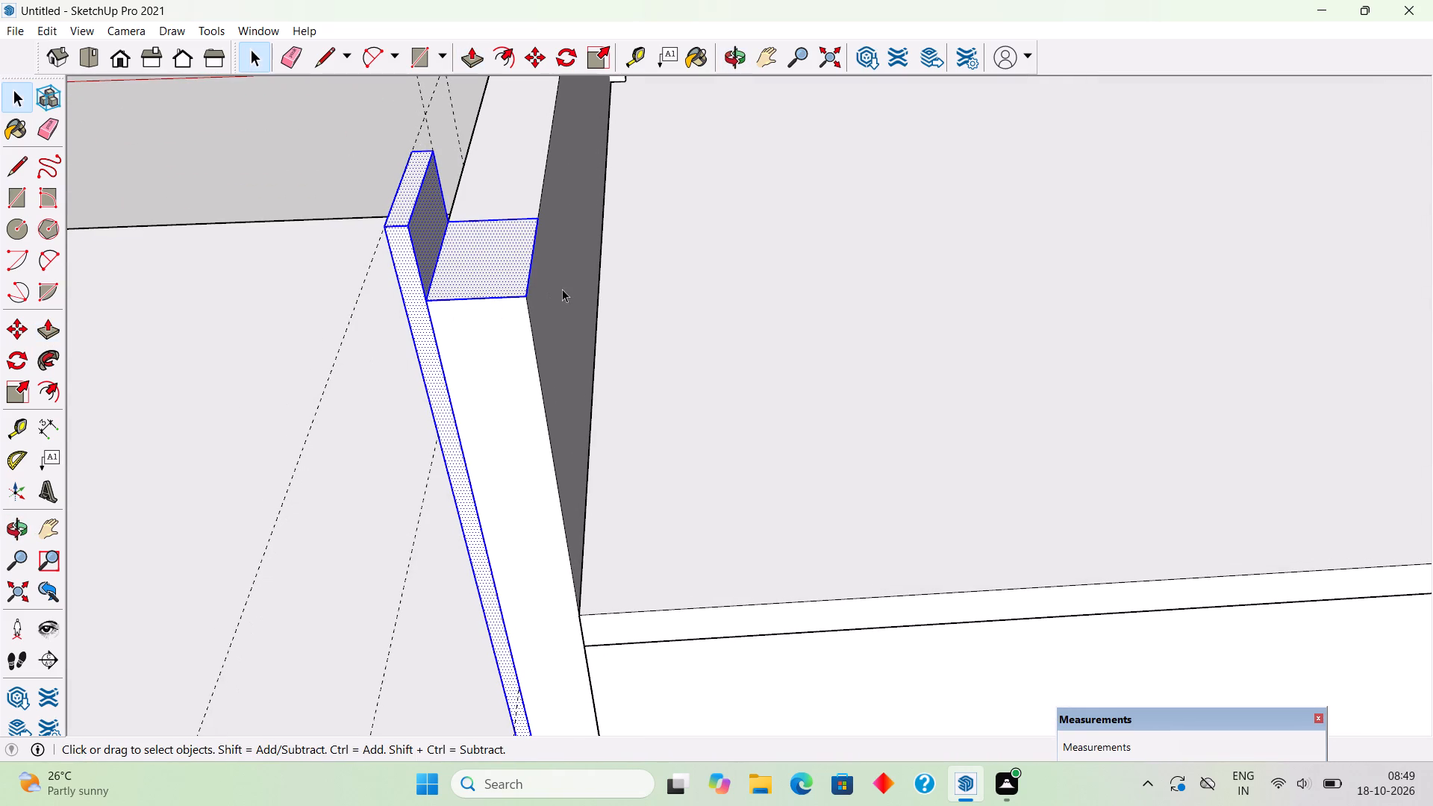
key("p")
left_click(458, 263)
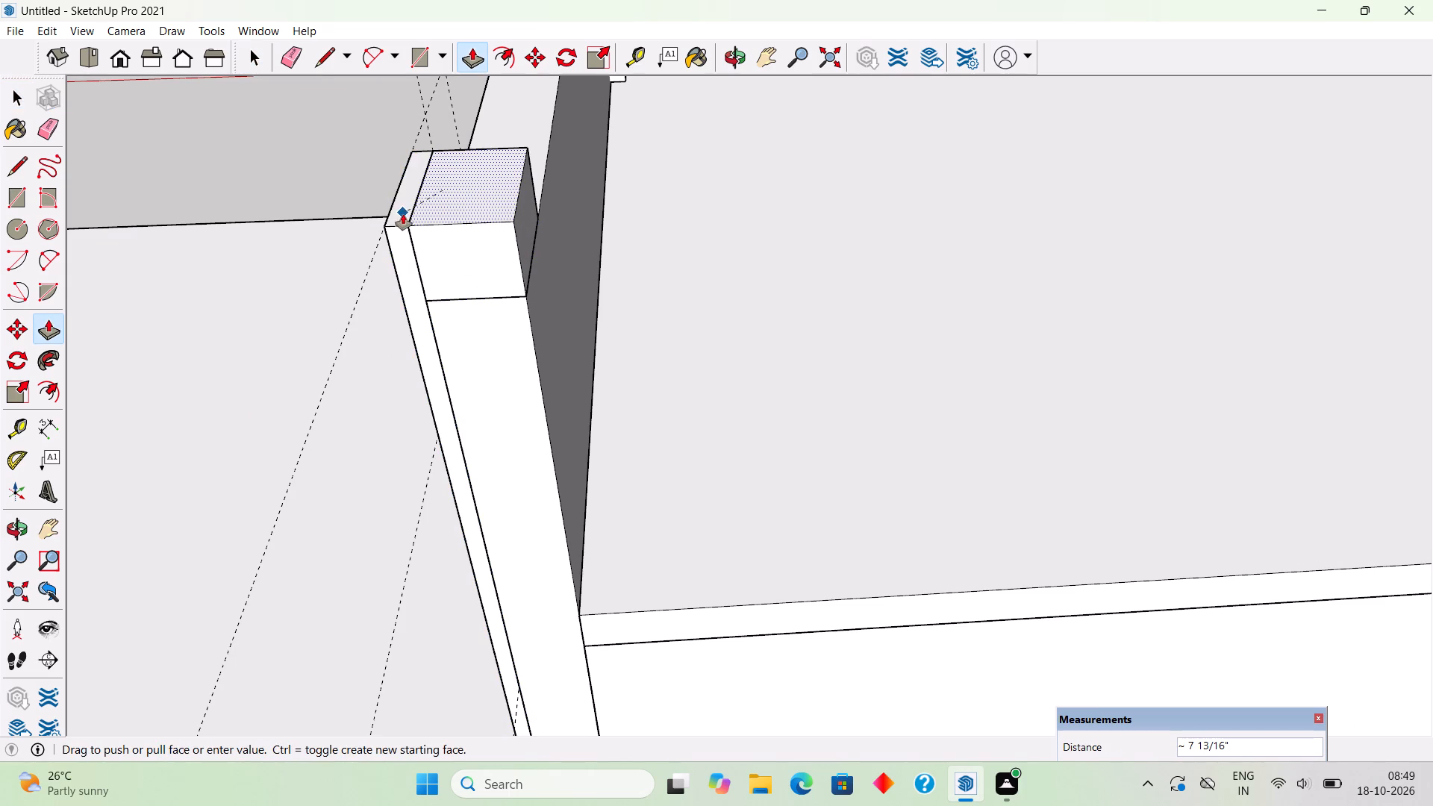
left_click(402, 216)
key("space")
Delete the seam line between the strip and the raised block on their shared top face.
scroll(400, 263, "up", 1)
middle_click_drag(412, 264, 740, 335)
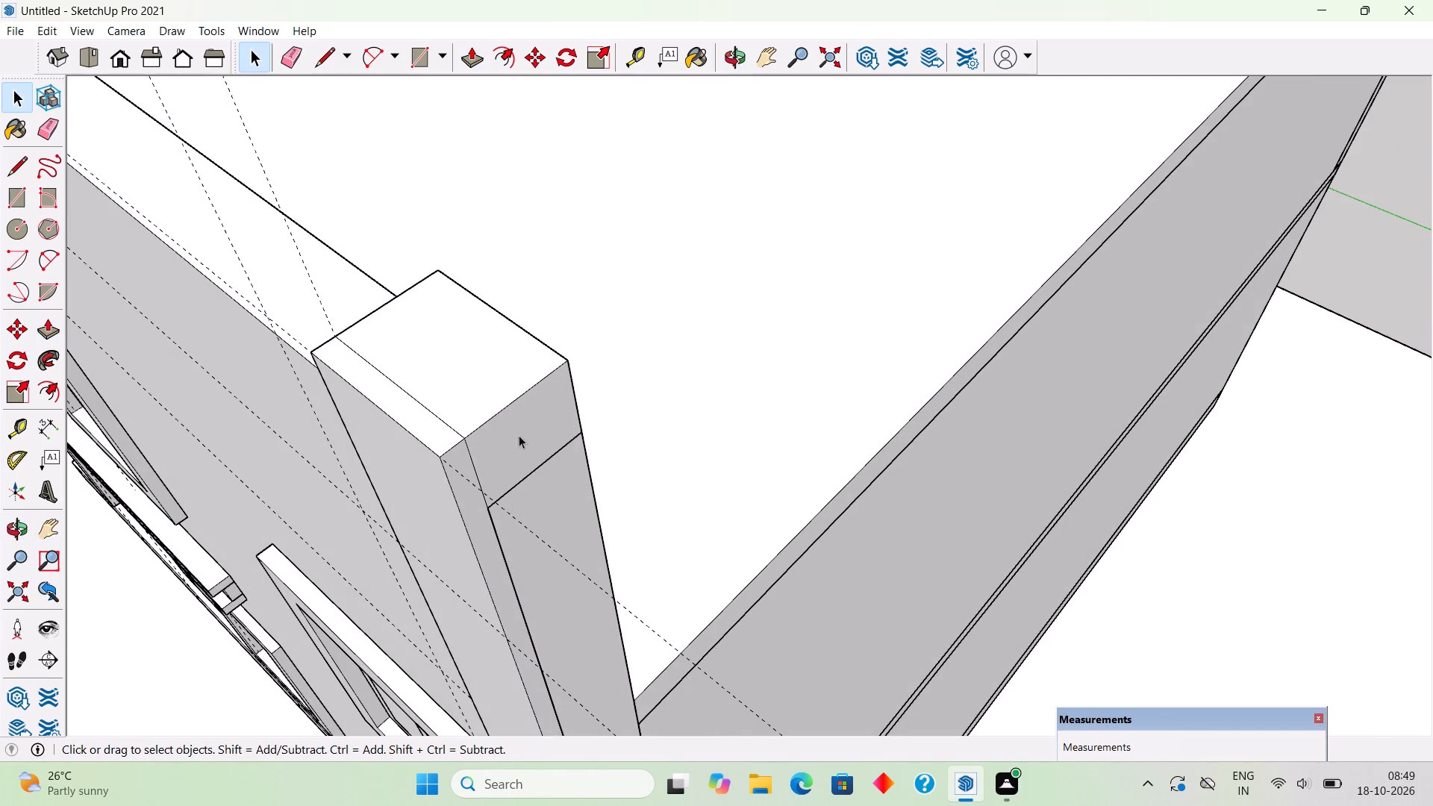
middle_click_drag(409, 420, 548, 425)
scroll(566, 449, "up", 1)
middle_click_drag(375, 554, 509, 526)
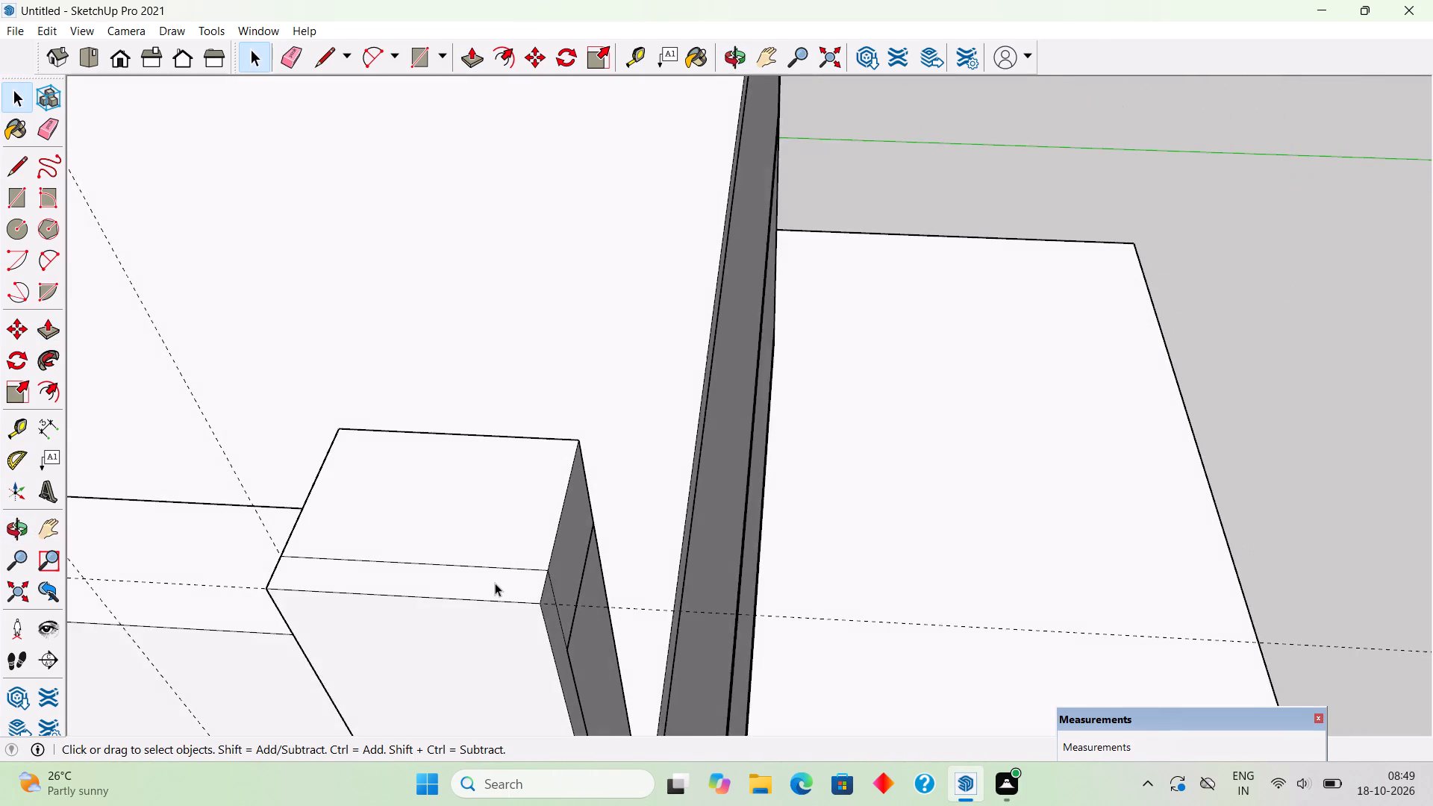
scroll(495, 583, "up", 4)
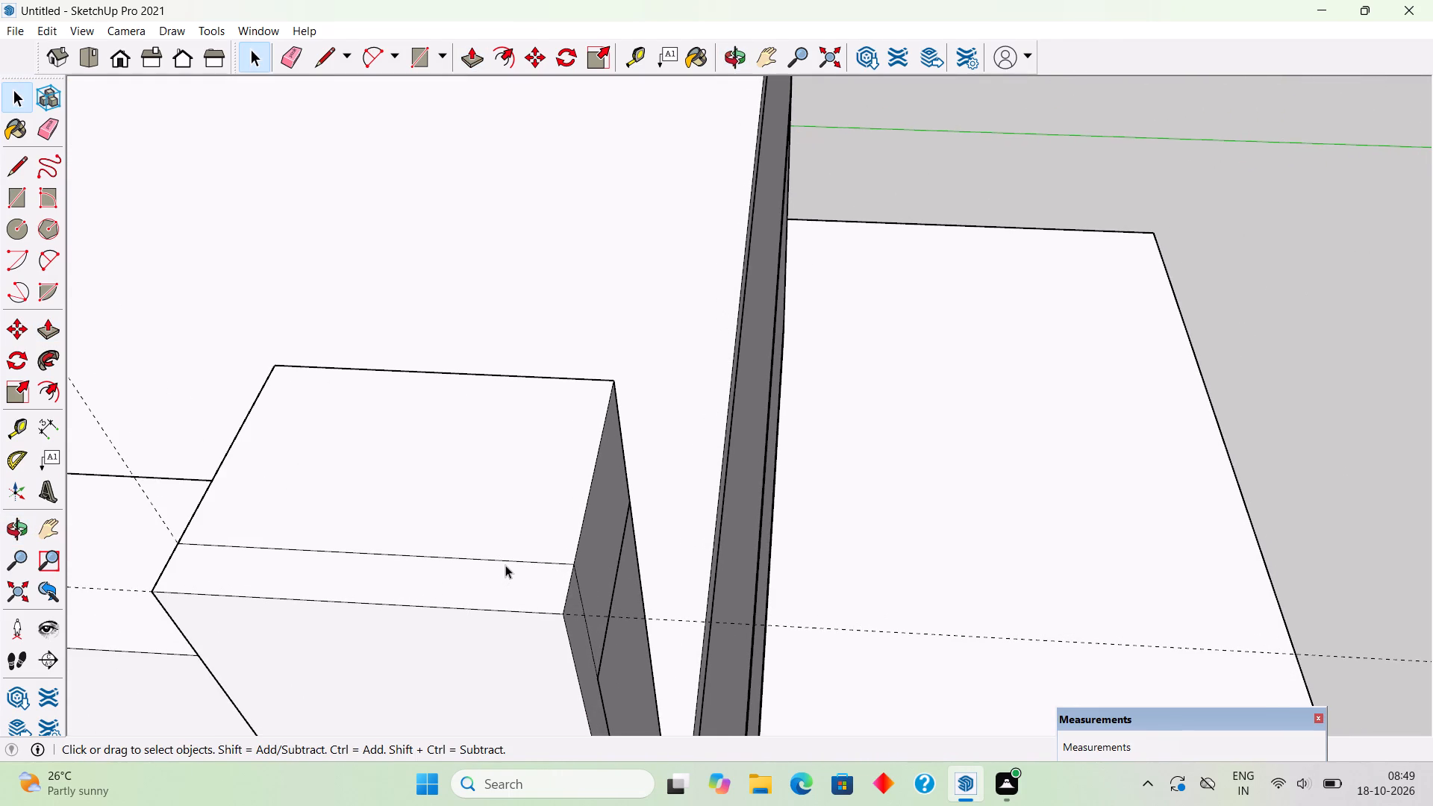
left_click(505, 565)
left_click_drag(511, 555, 516, 563)
left_click(516, 563)
key("Delete")
Delete the vertical seam lines between the strip and the raised block on both side faces.
middle_click_drag(537, 521, 278, 402)
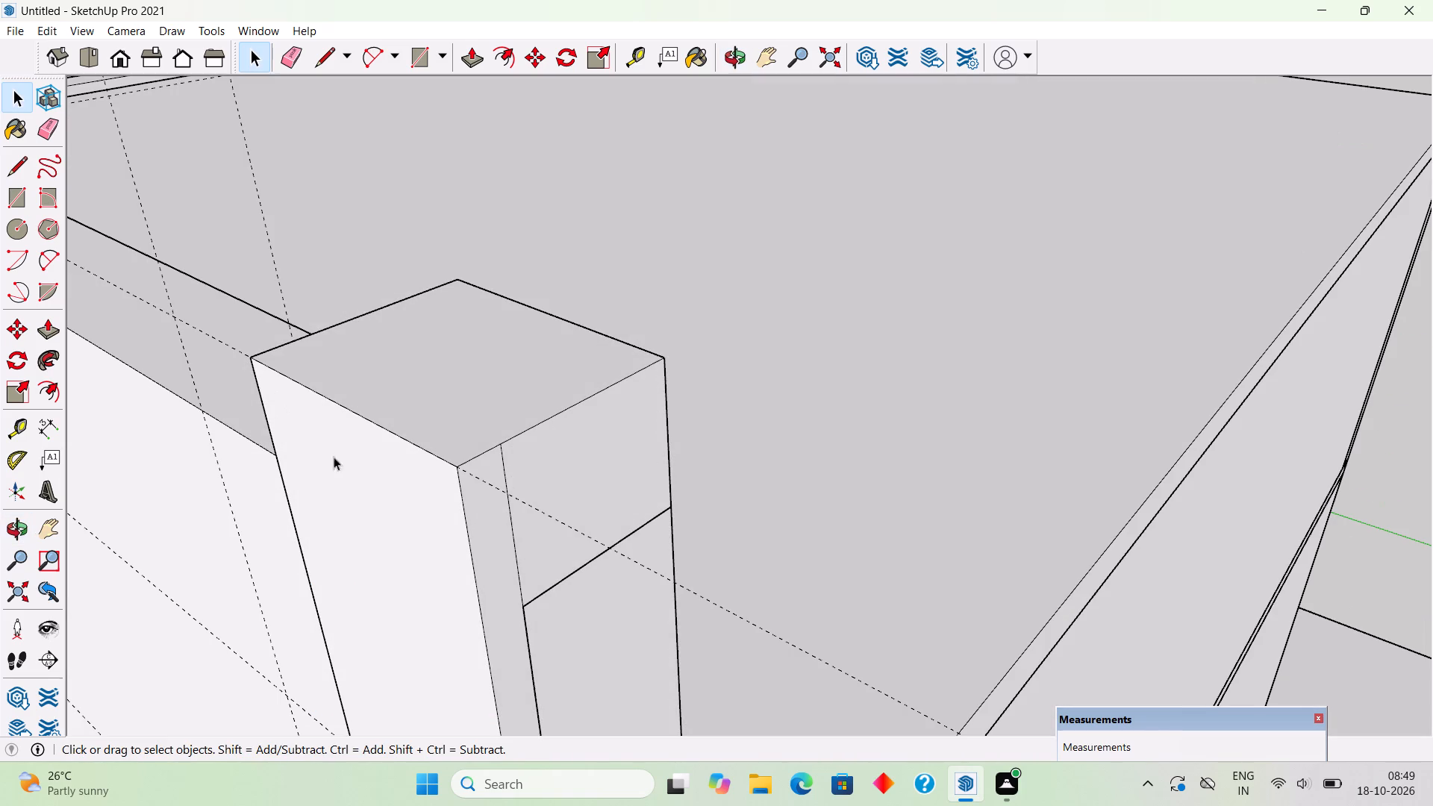
left_click(501, 475)
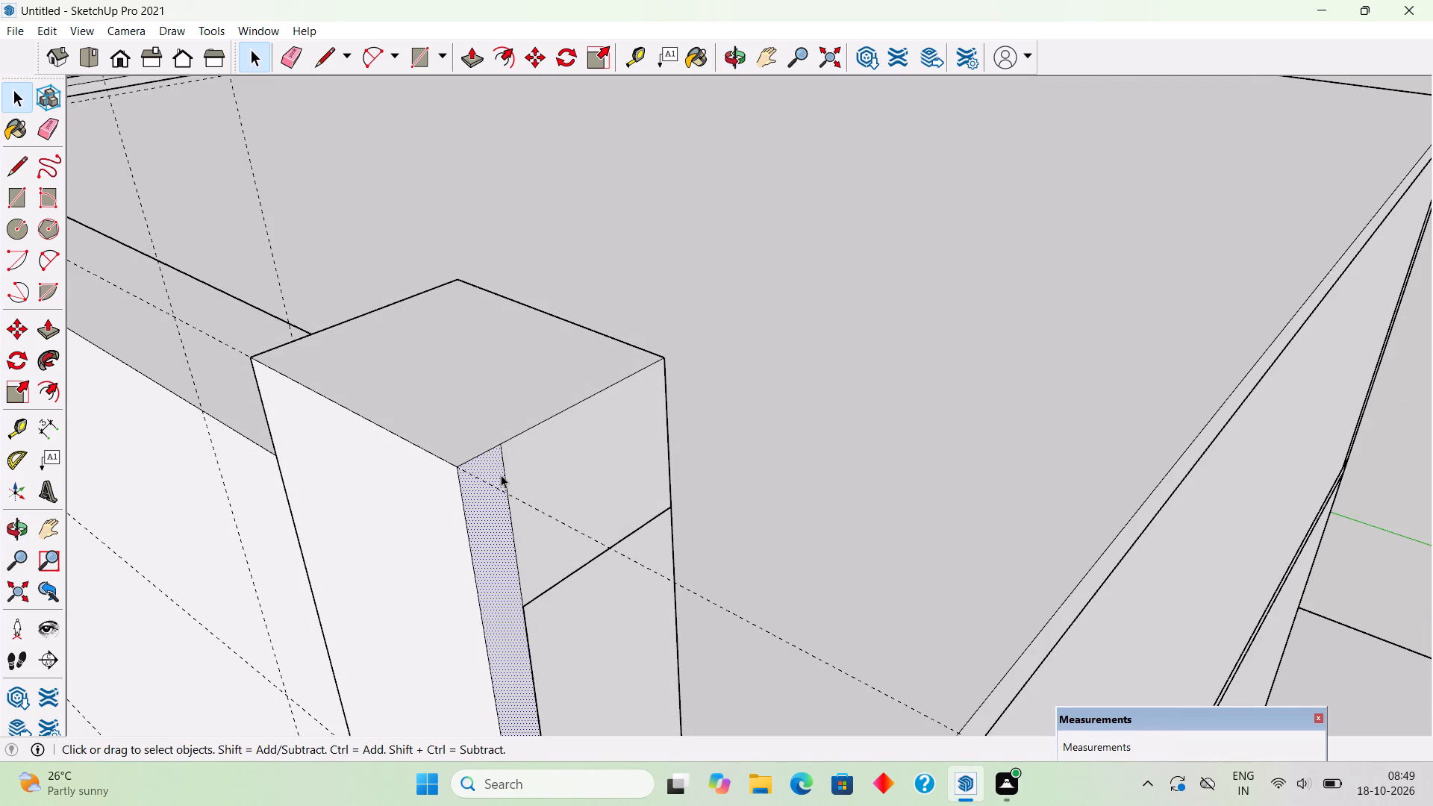
left_click(505, 468)
key("Delete")
scroll(497, 471, "down", 12)
middle_click_drag(465, 501, 953, 304)
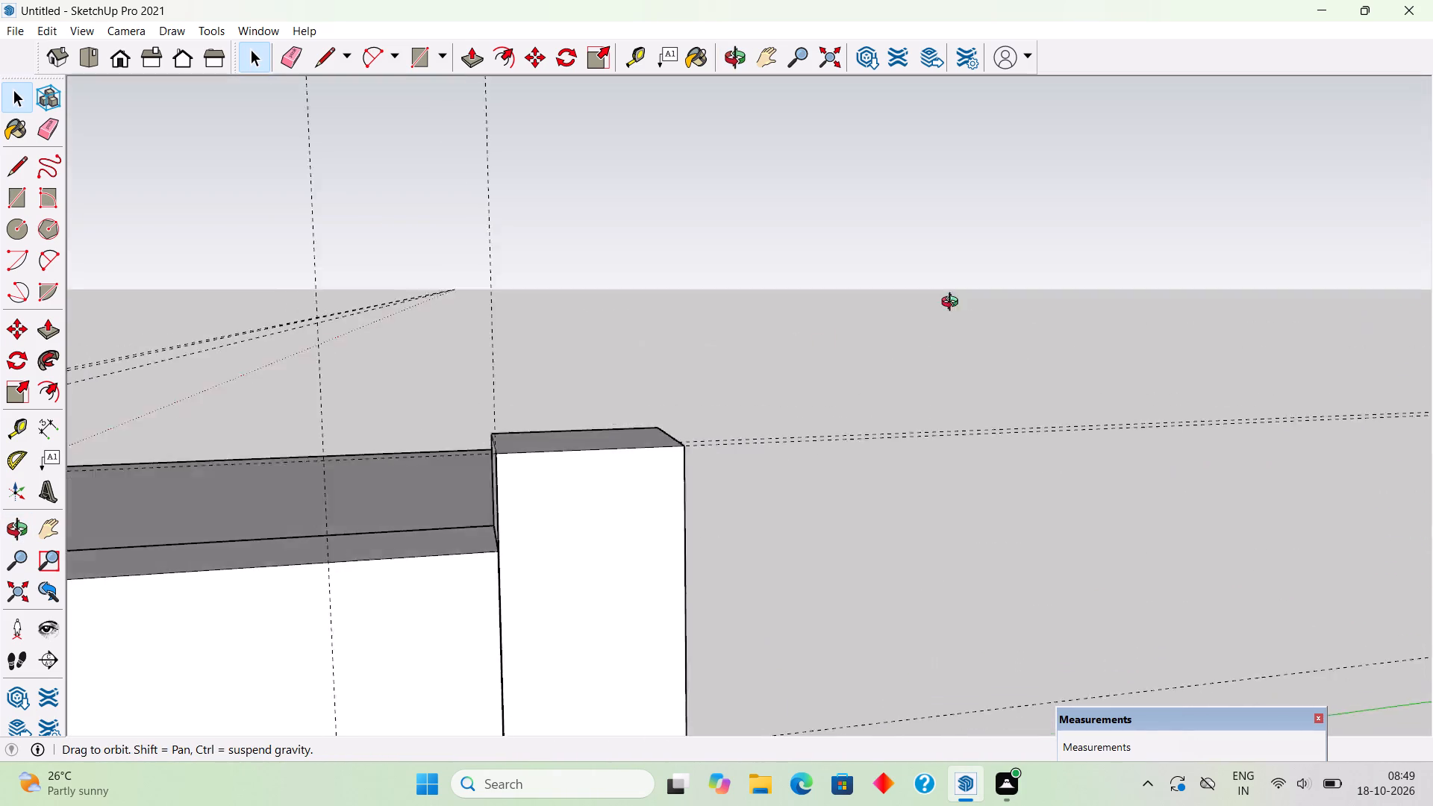
middle_click_drag(953, 304, 1109, 286)
middle_click_drag(866, 516, 941, 504)
scroll(837, 512, "up", 5)
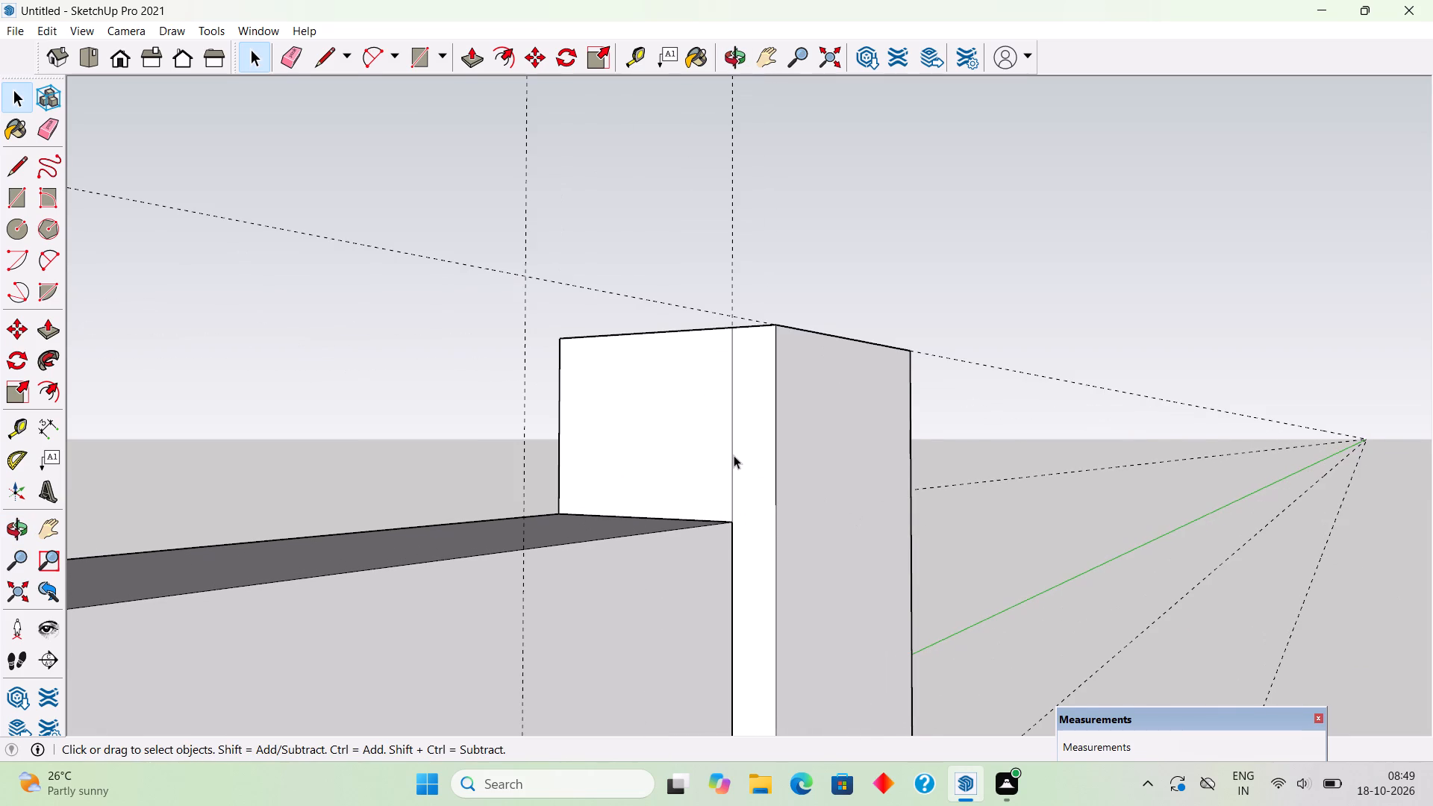
left_click(734, 459)
key("Delete")
Make the full-height vertical strip at the side wall's outer edge a group.
scroll(734, 459, "down", 5)
scroll(972, 349, "down", 14)
middle_click_drag(886, 410, 593, 468)
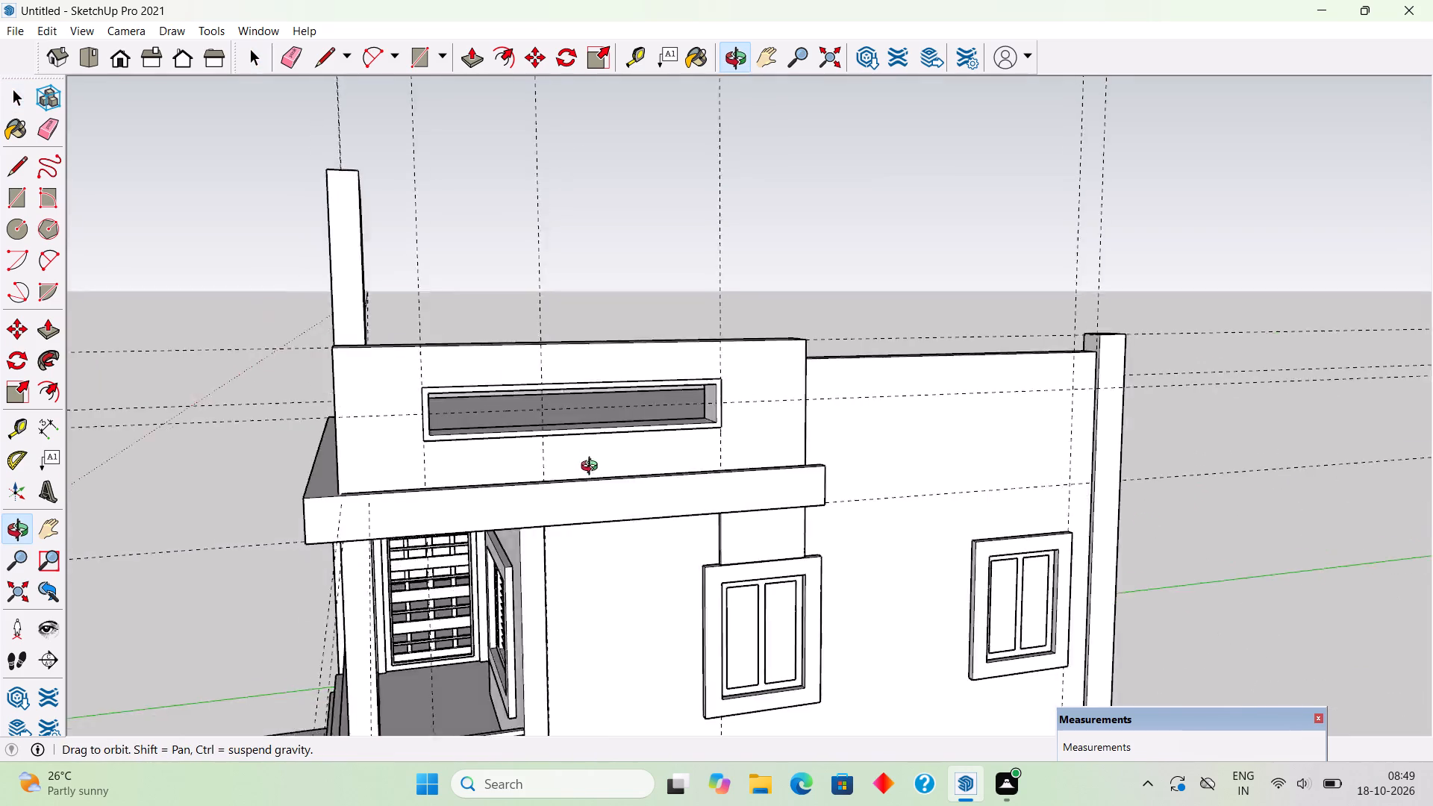
middle_click_drag(593, 468, 465, 422)
scroll(475, 422, "down", 3)
scroll(602, 346, "down", 4)
middle_click_drag(698, 299, 719, 369)
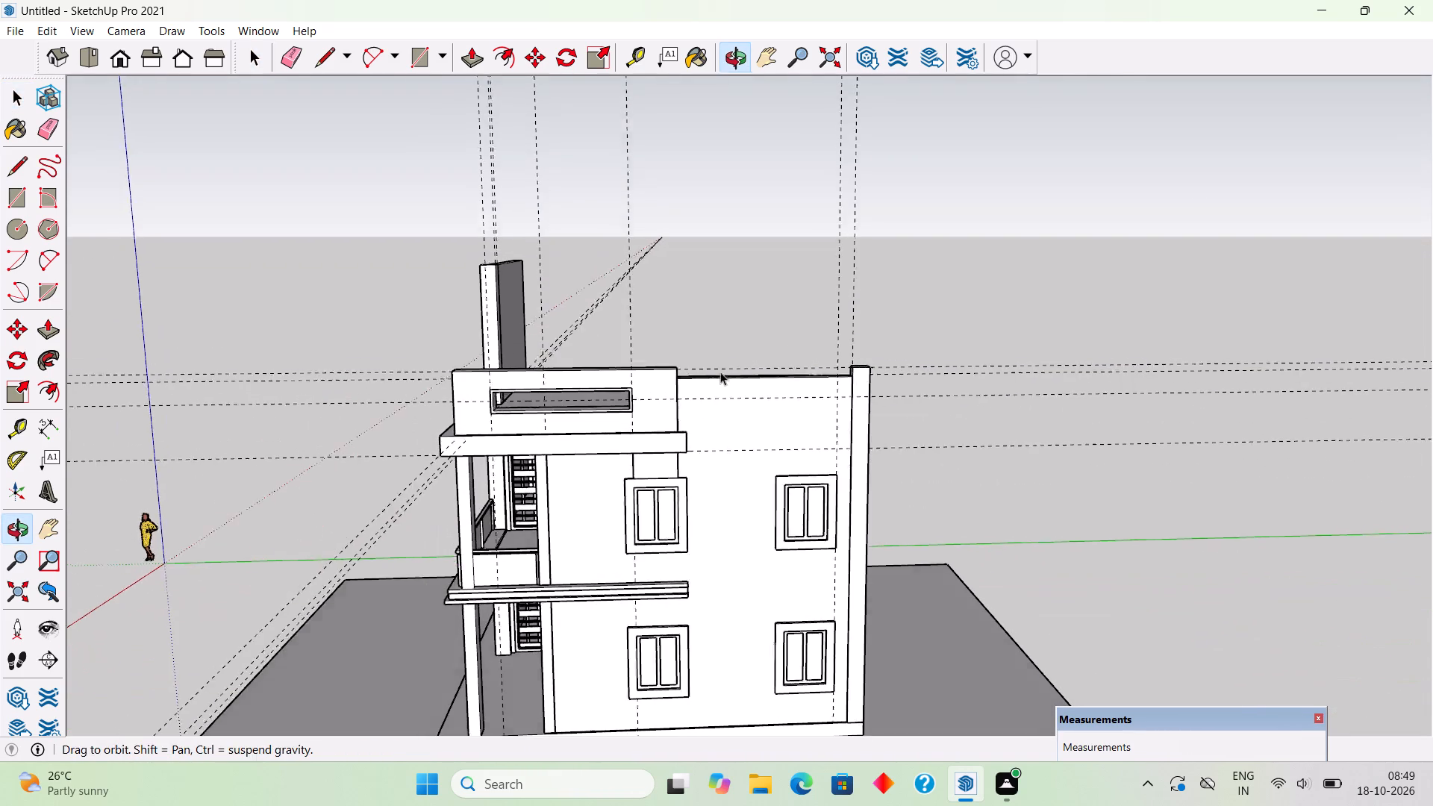
scroll(638, 204, "down", 5)
scroll(712, 584, "up", 5)
scroll(770, 541, "up", 1)
middle_click_drag(767, 504, 758, 469)
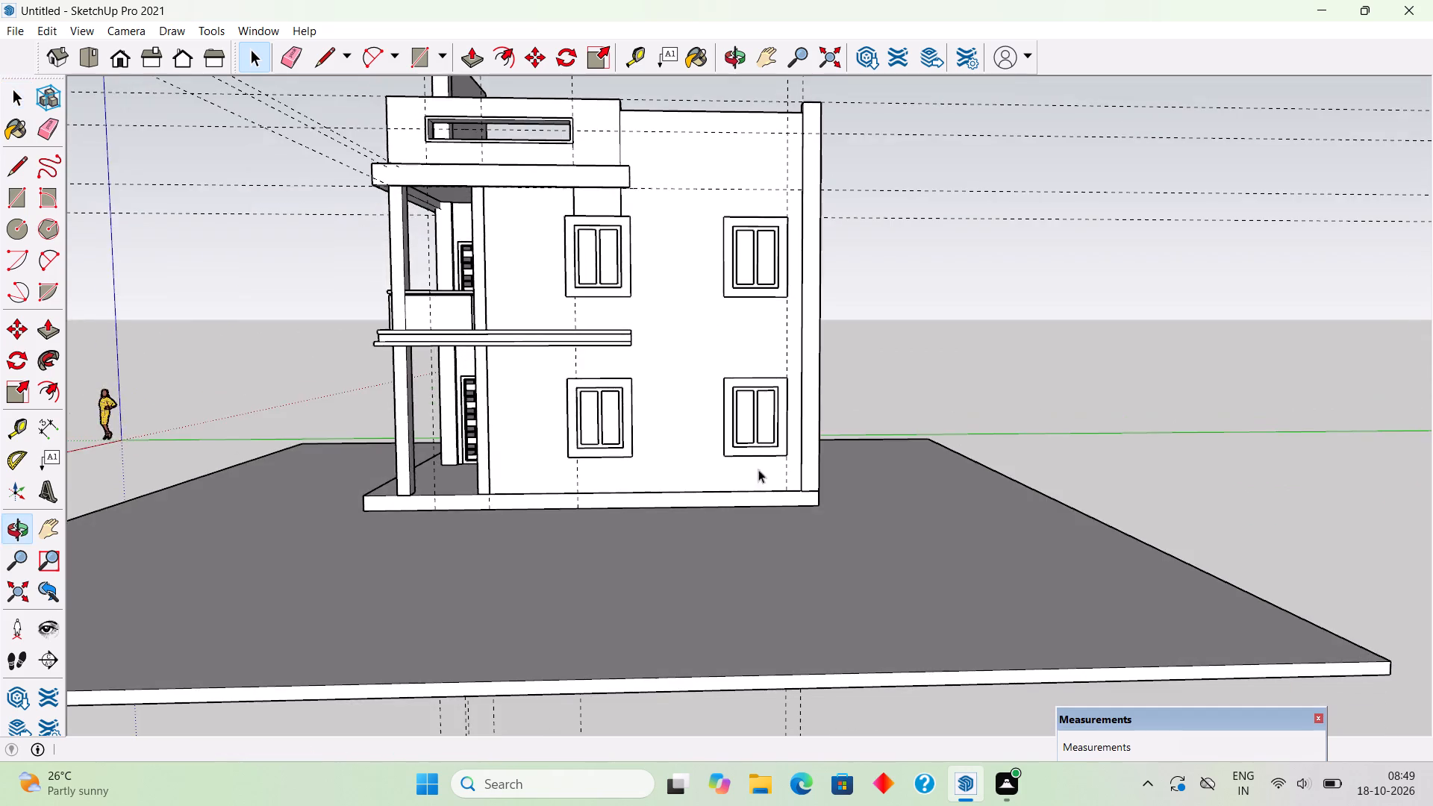
scroll(758, 461, "down", 4)
scroll(695, 184, "up", 5)
scroll(873, 433, "up", 1)
middle_click(881, 402)
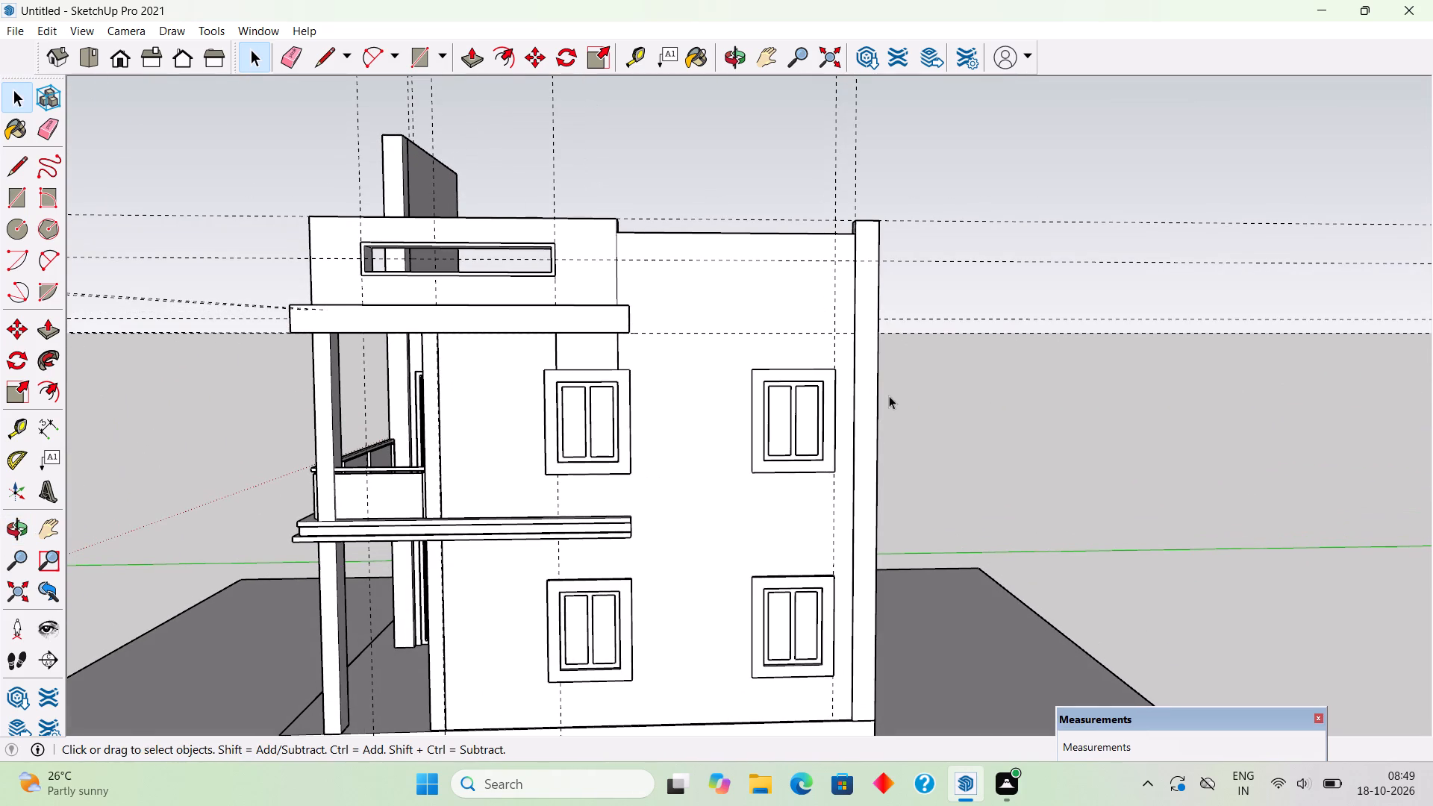
triple_click(868, 406)
right_click(868, 406)
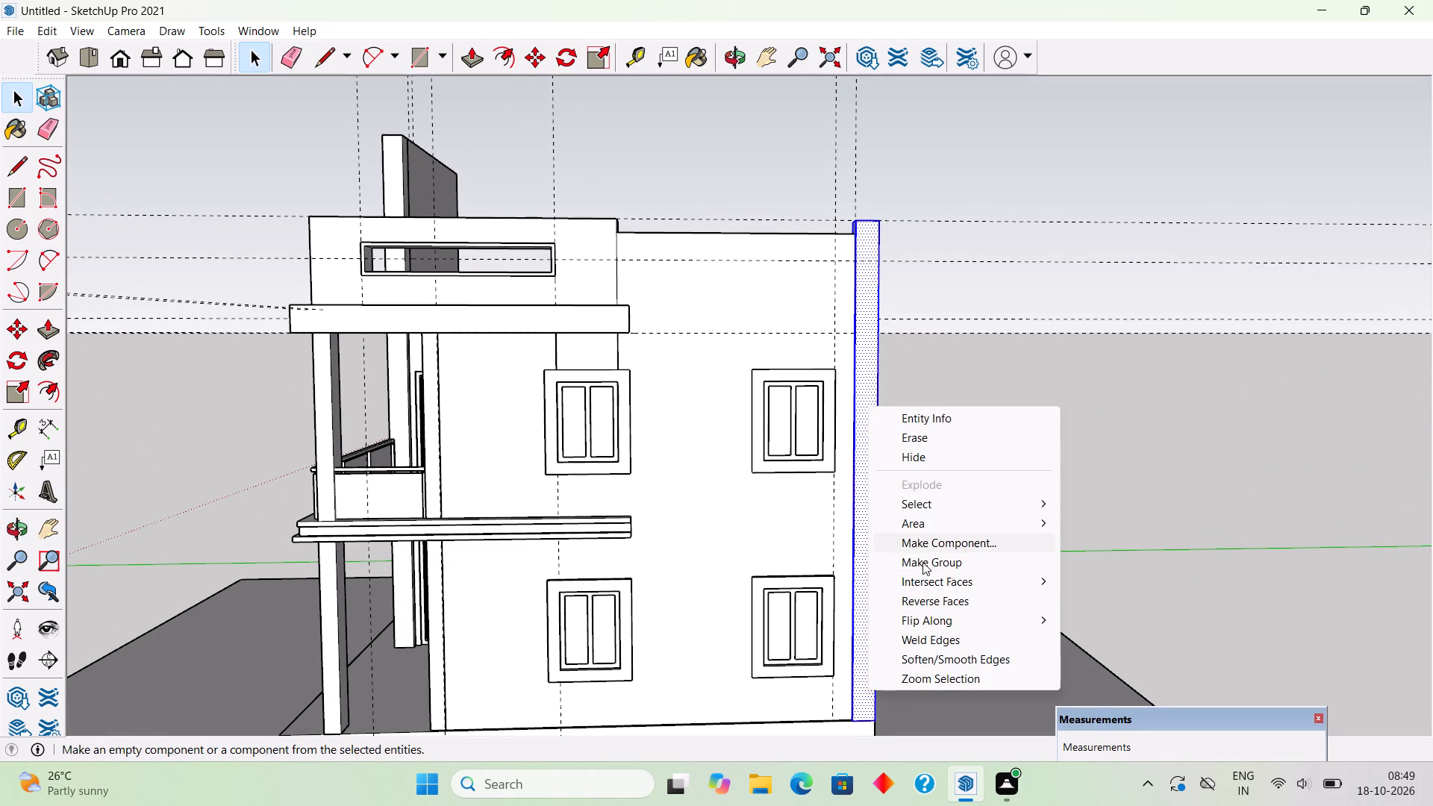
left_click(924, 565)
scroll(922, 510, "down", 4)
middle_click_drag(860, 510, 1009, 457)
scroll(1013, 456, "up", 1)
left_click(1012, 452)
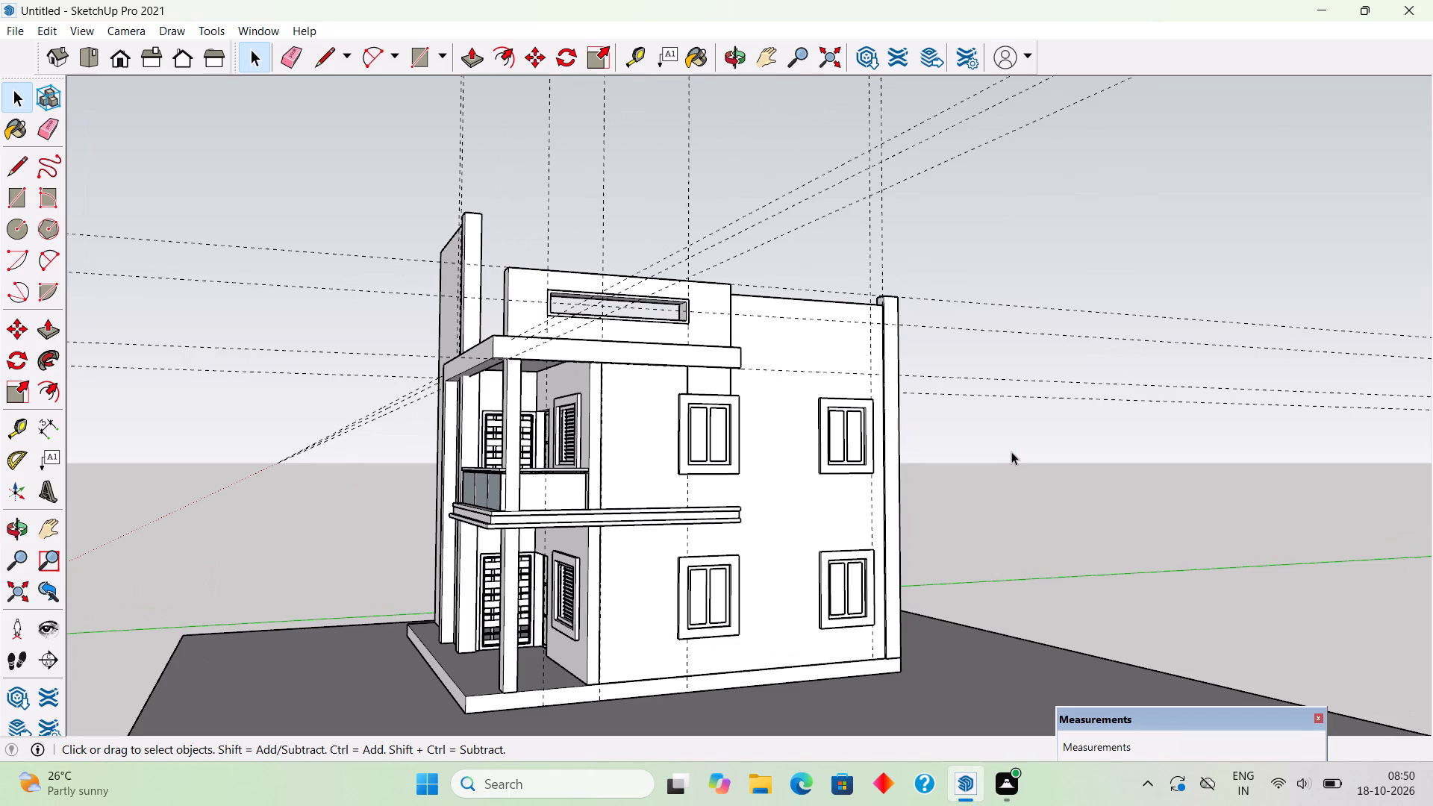
Place a horizontal guide 1.2' below the top edge of the side wall's lower parapet.
scroll(808, 302, "up", 5)
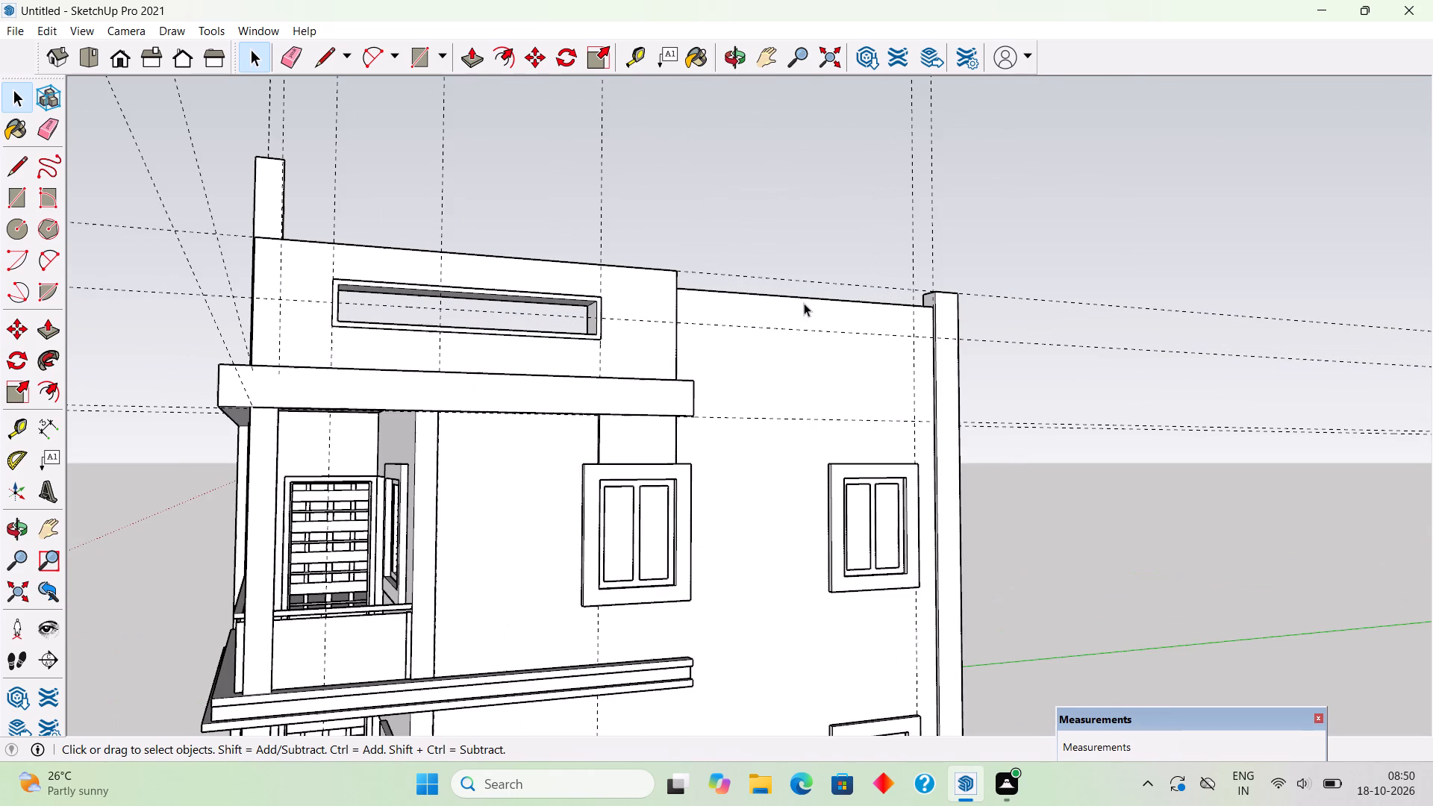
middle_click_drag(800, 307, 728, 387)
scroll(755, 368, "up", 9)
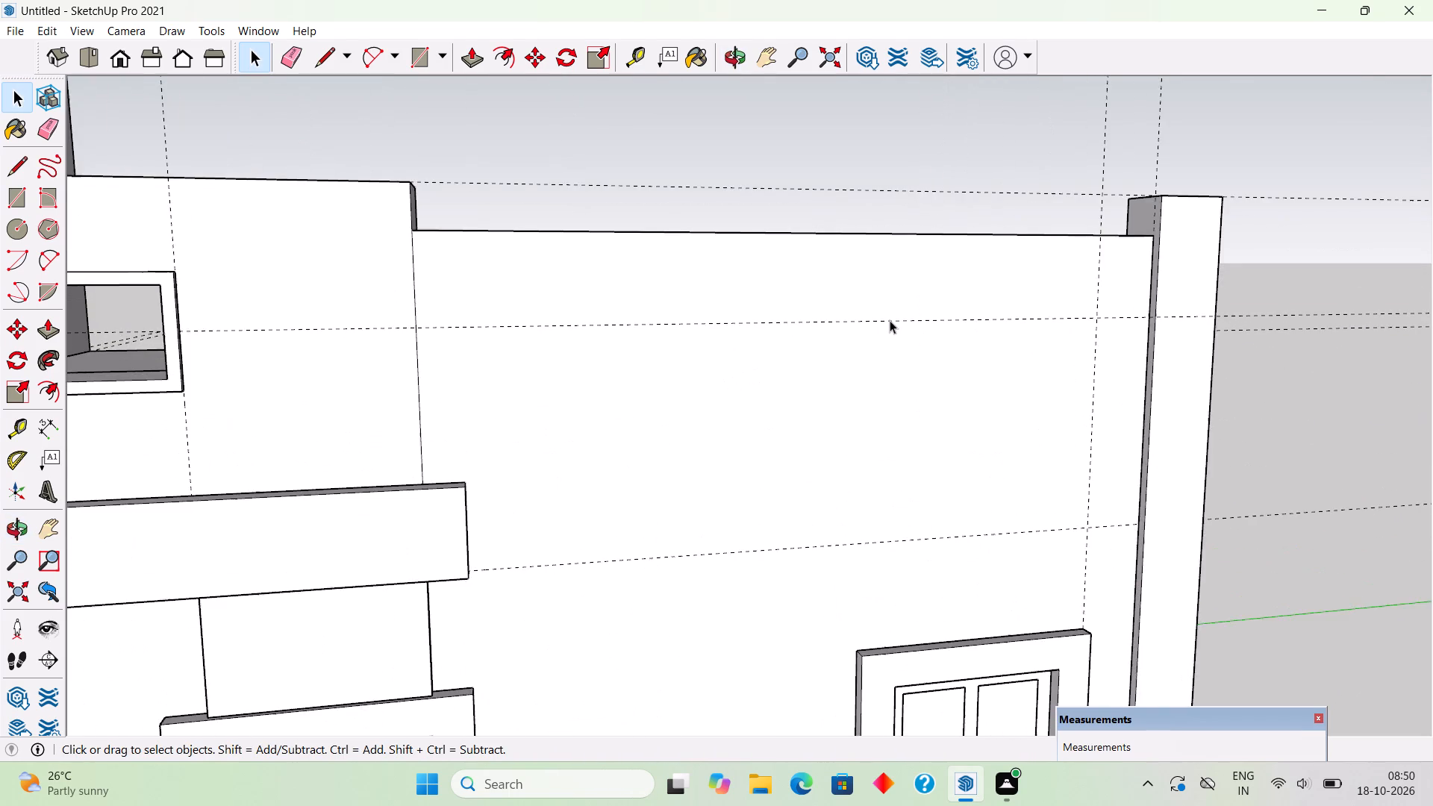
middle_click_drag(901, 332, 1131, 693)
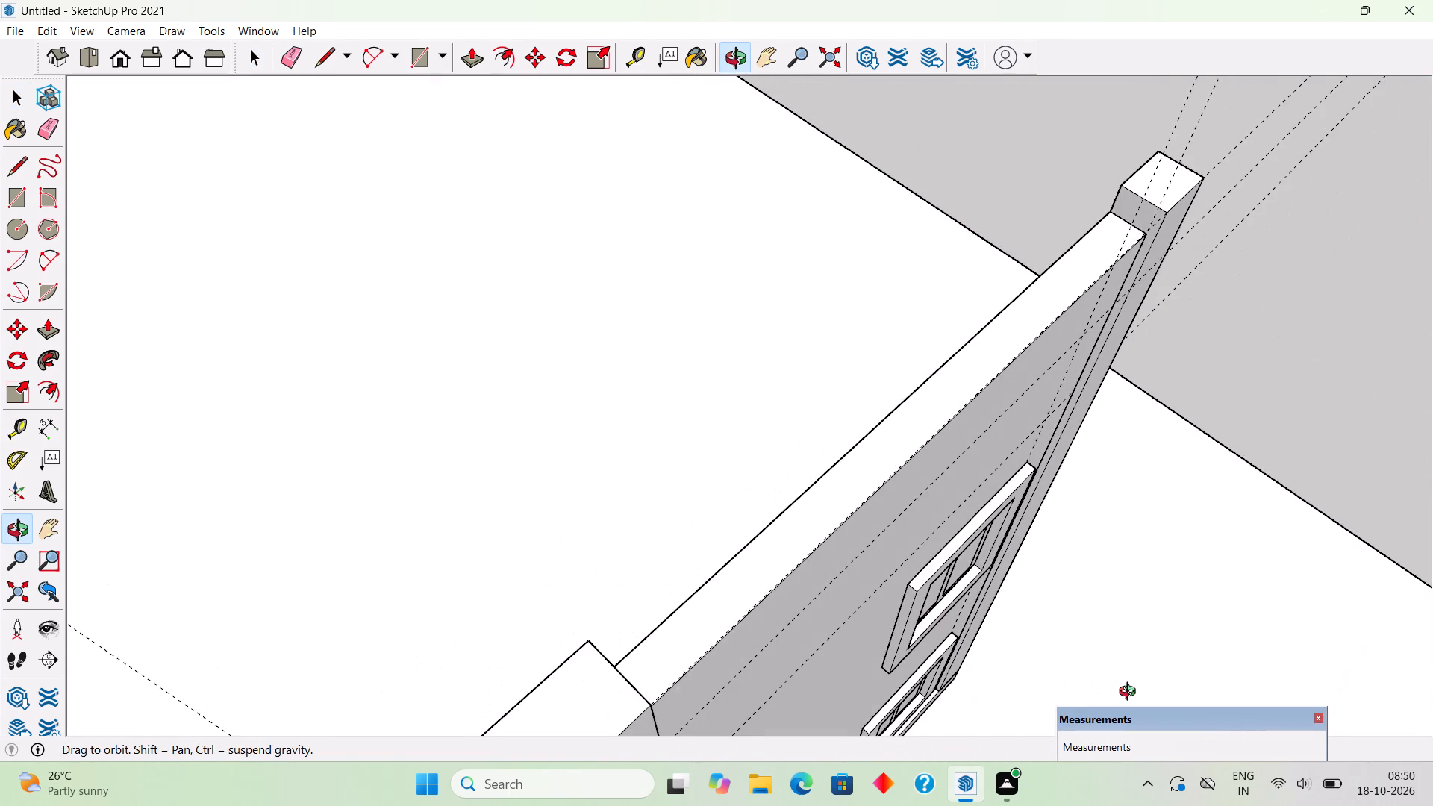
middle_click_drag(1131, 693, 1131, 679)
scroll(1034, 352, "up", 1)
middle_click_drag(1030, 350, 795, 199)
scroll(769, 199, "down", 4)
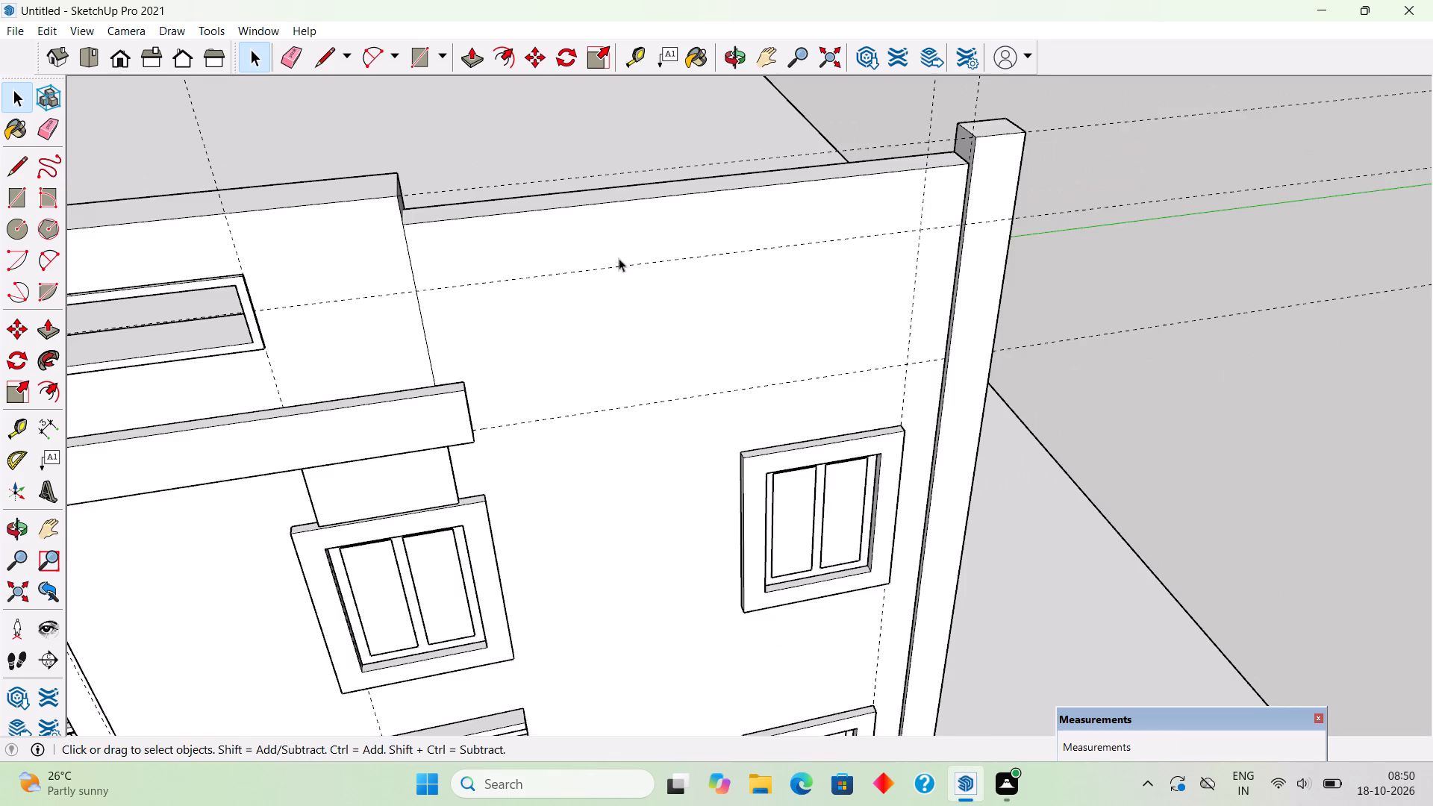
middle_click_drag(612, 258, 477, 246)
scroll(503, 165, "up", 3)
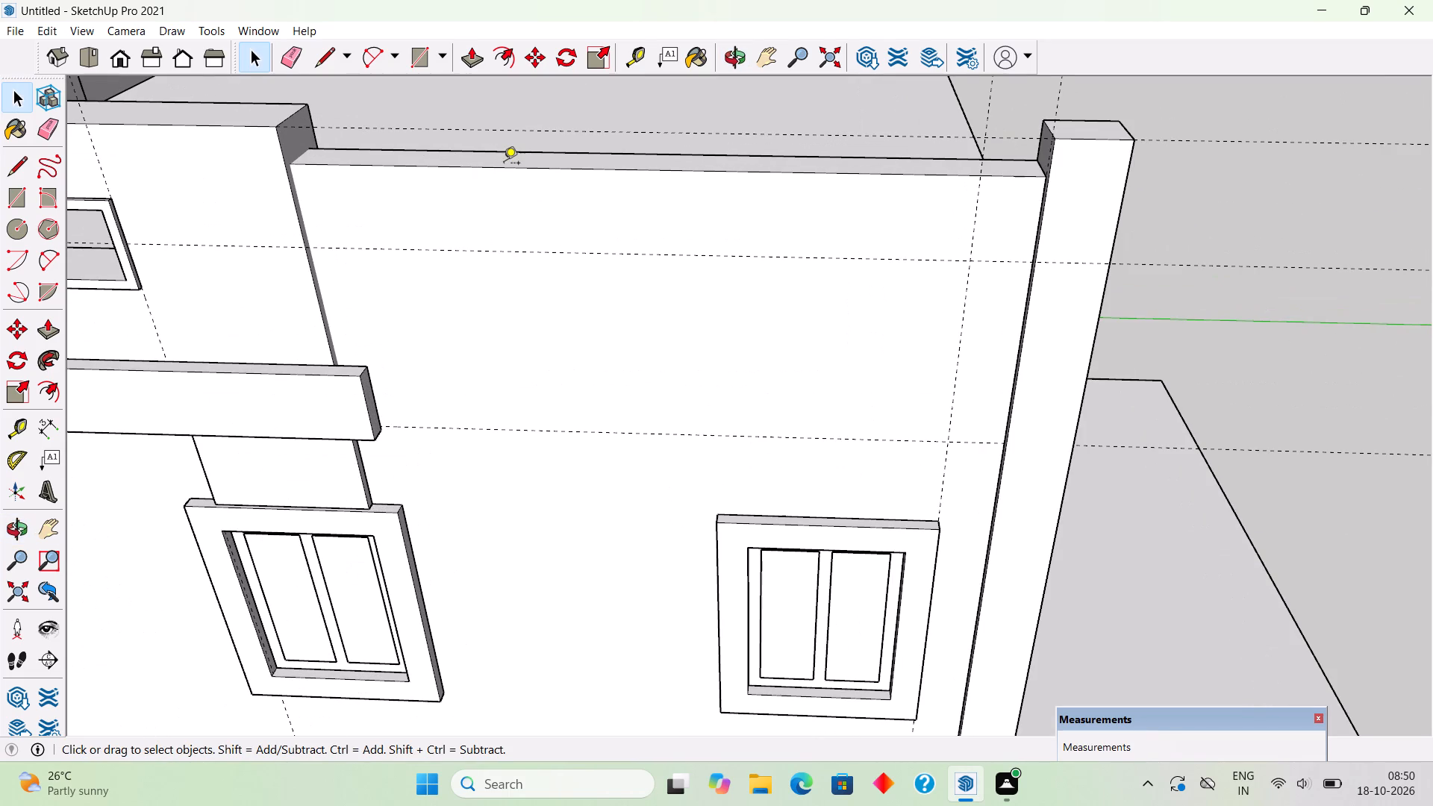
key("t")
left_click(523, 172)
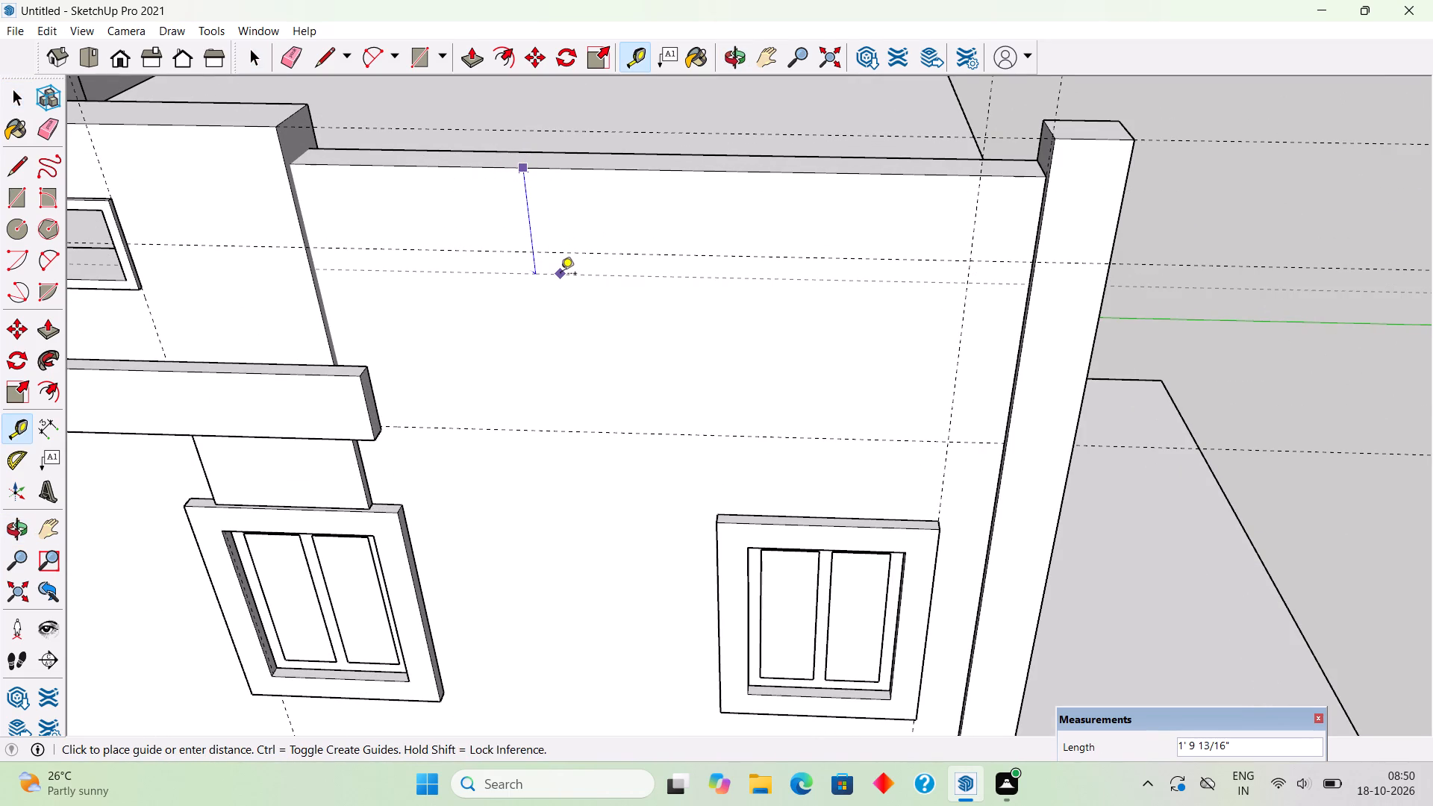
type("1.2'")
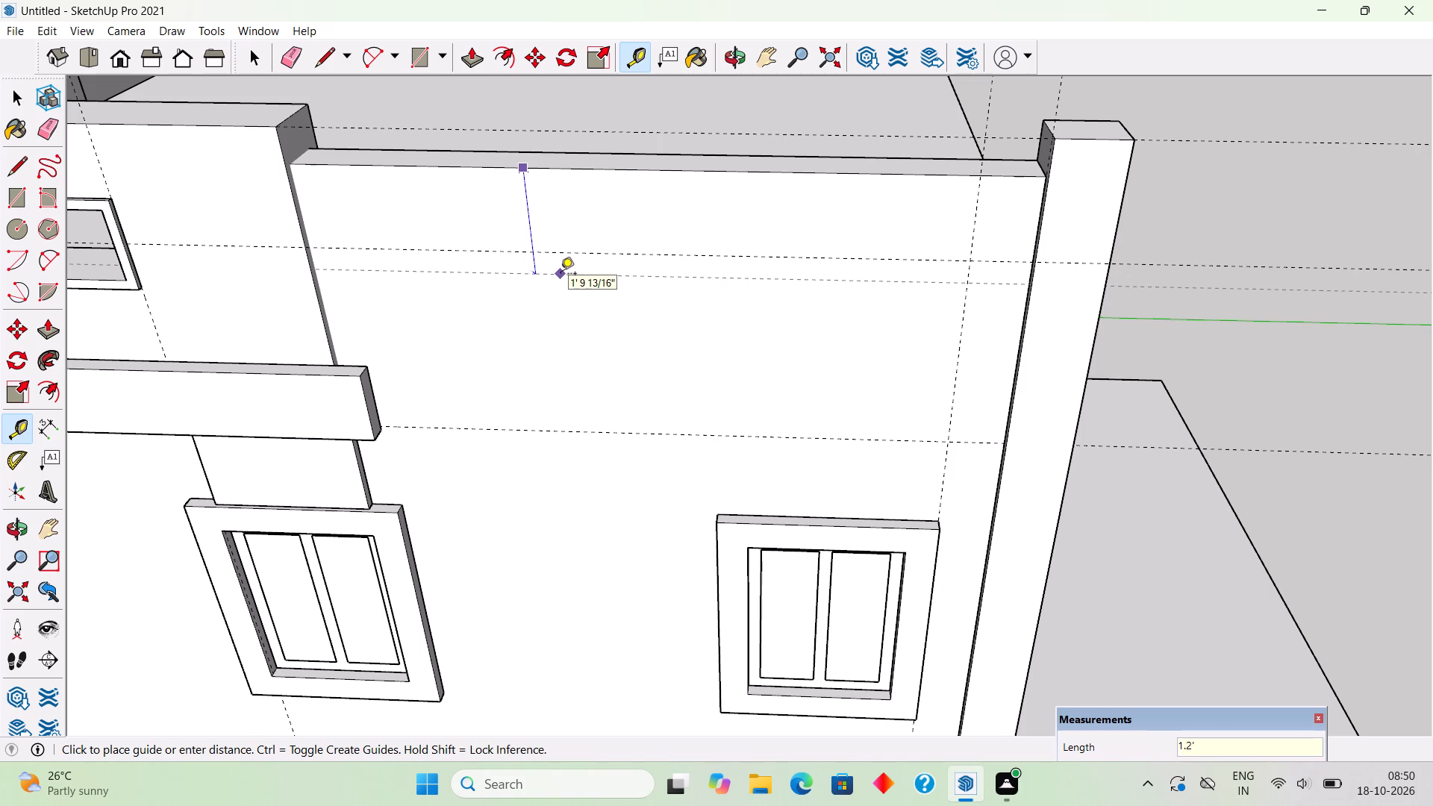
key("Return")
Place another horizontal guide 2' below the top edge of the side wall's lower parapet.
scroll(576, 372, "down", 3)
middle_click_drag(578, 384, 597, 275)
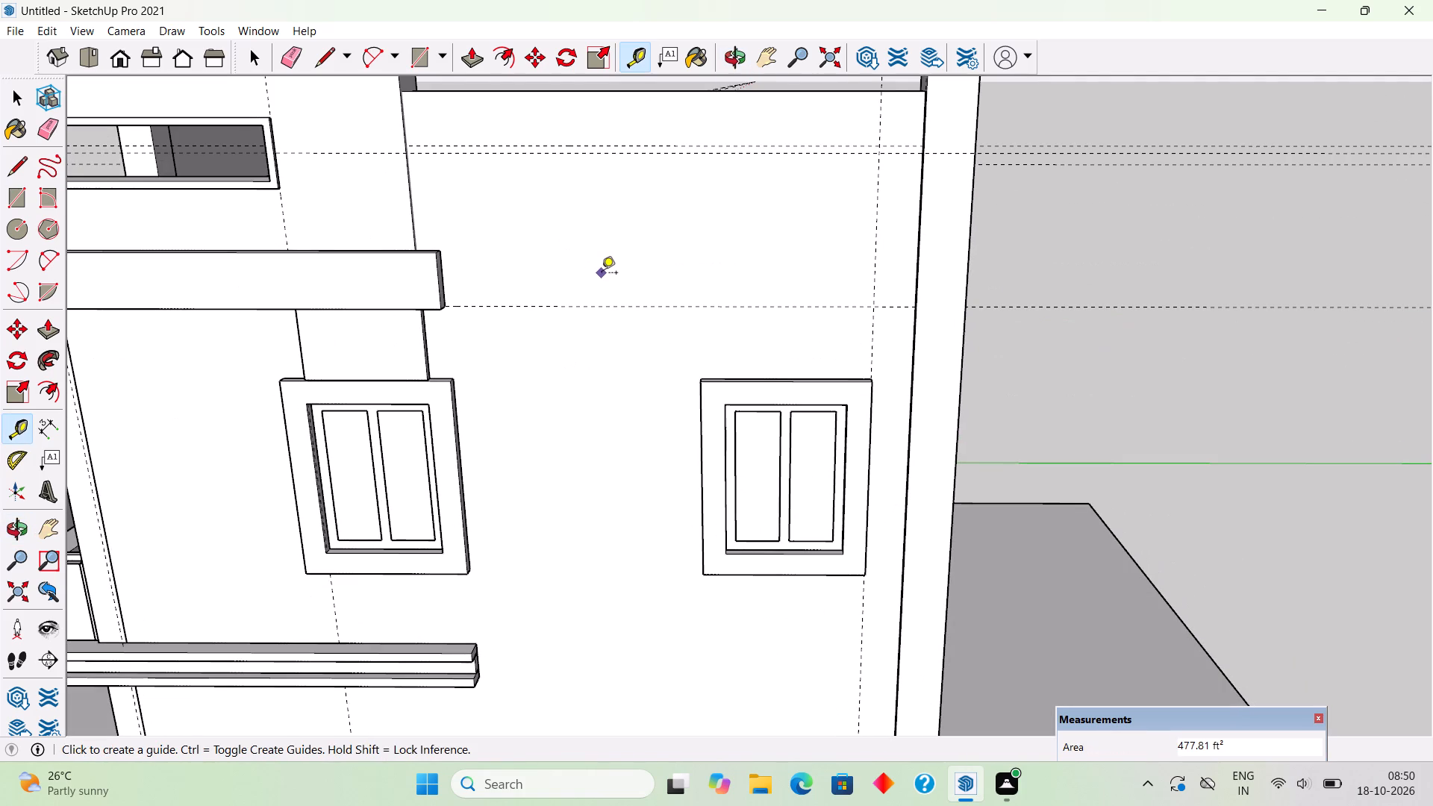
scroll(590, 286, "down", 1)
scroll(808, 282, "down", 4)
middle_click_drag(725, 355, 879, 320)
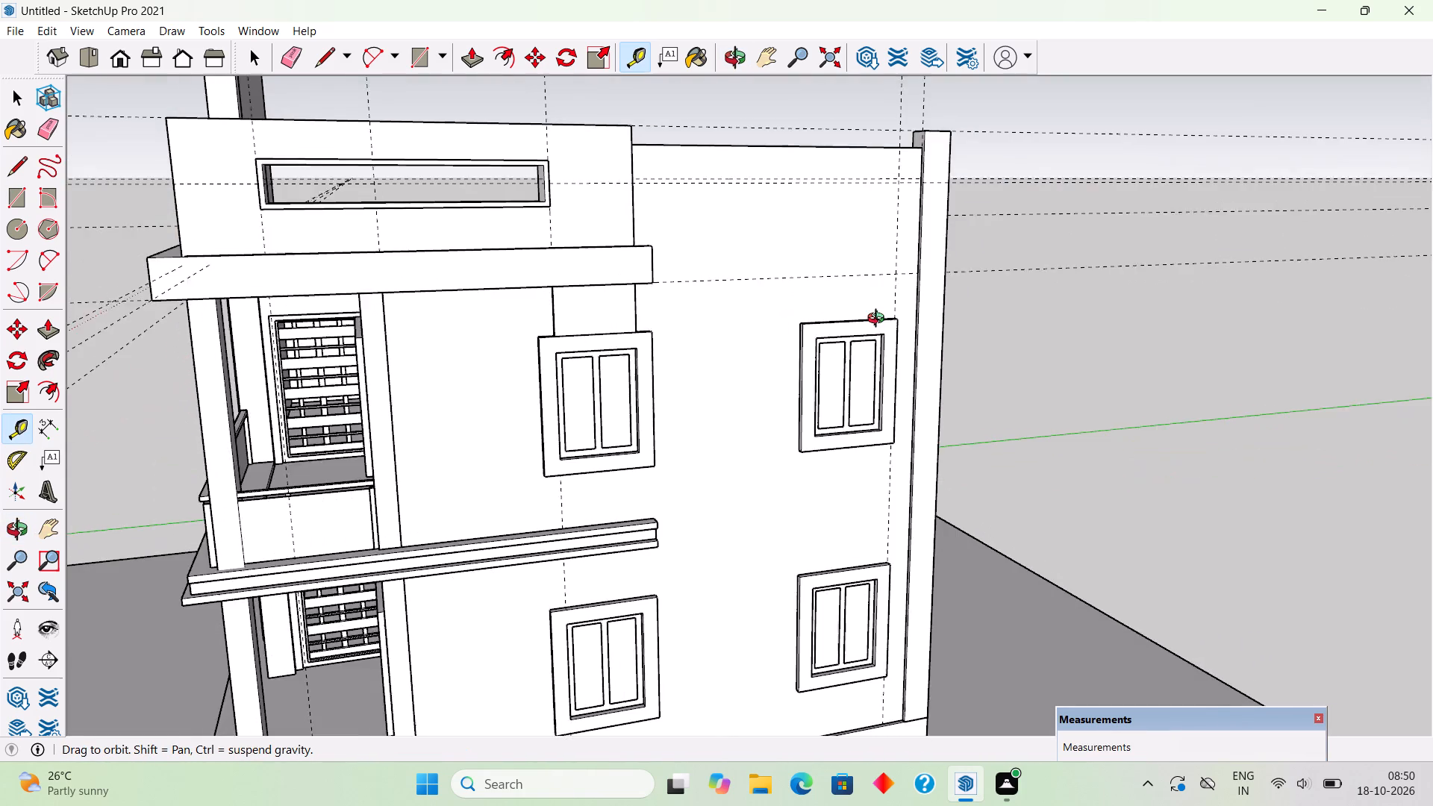
middle_click_drag(879, 320, 883, 322)
scroll(684, 116, "up", 2)
scroll(729, 157, "up", 1)
left_click(729, 157)
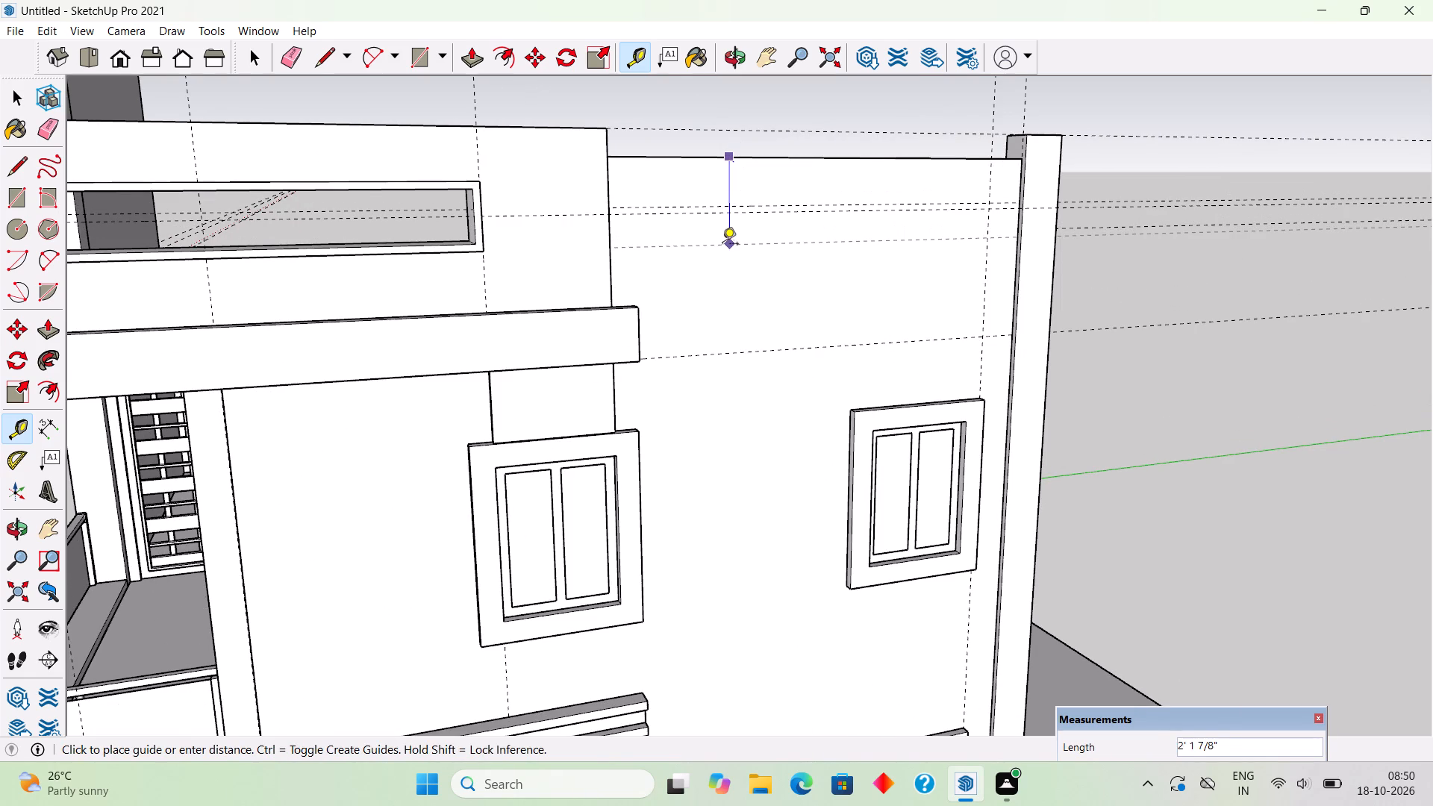
type("2'")
key("Return")
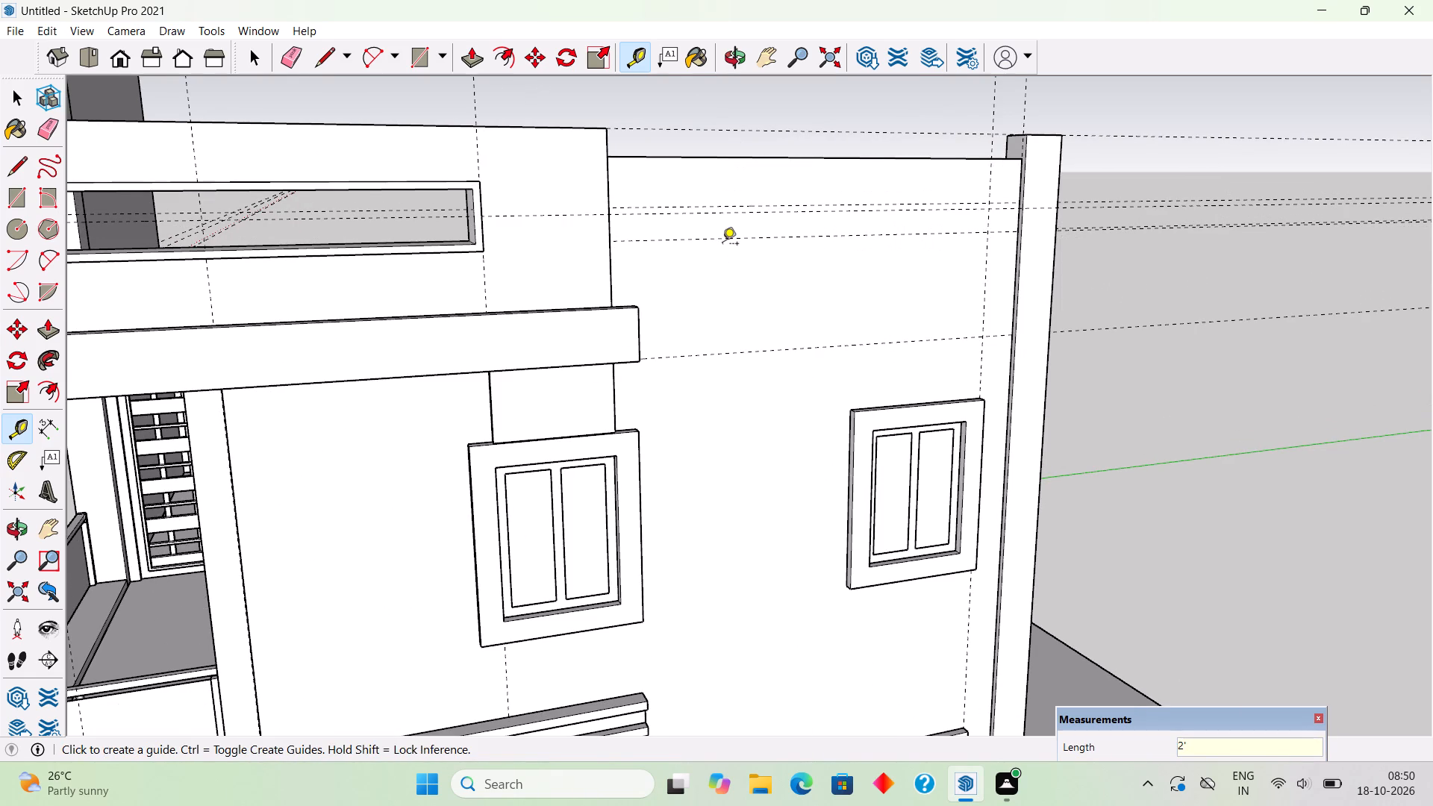
Place a vertical guide 5' from the guide at the outer window frame's outer edge, toward the taller parapet.
middle_click_drag(530, 259, 410, 239)
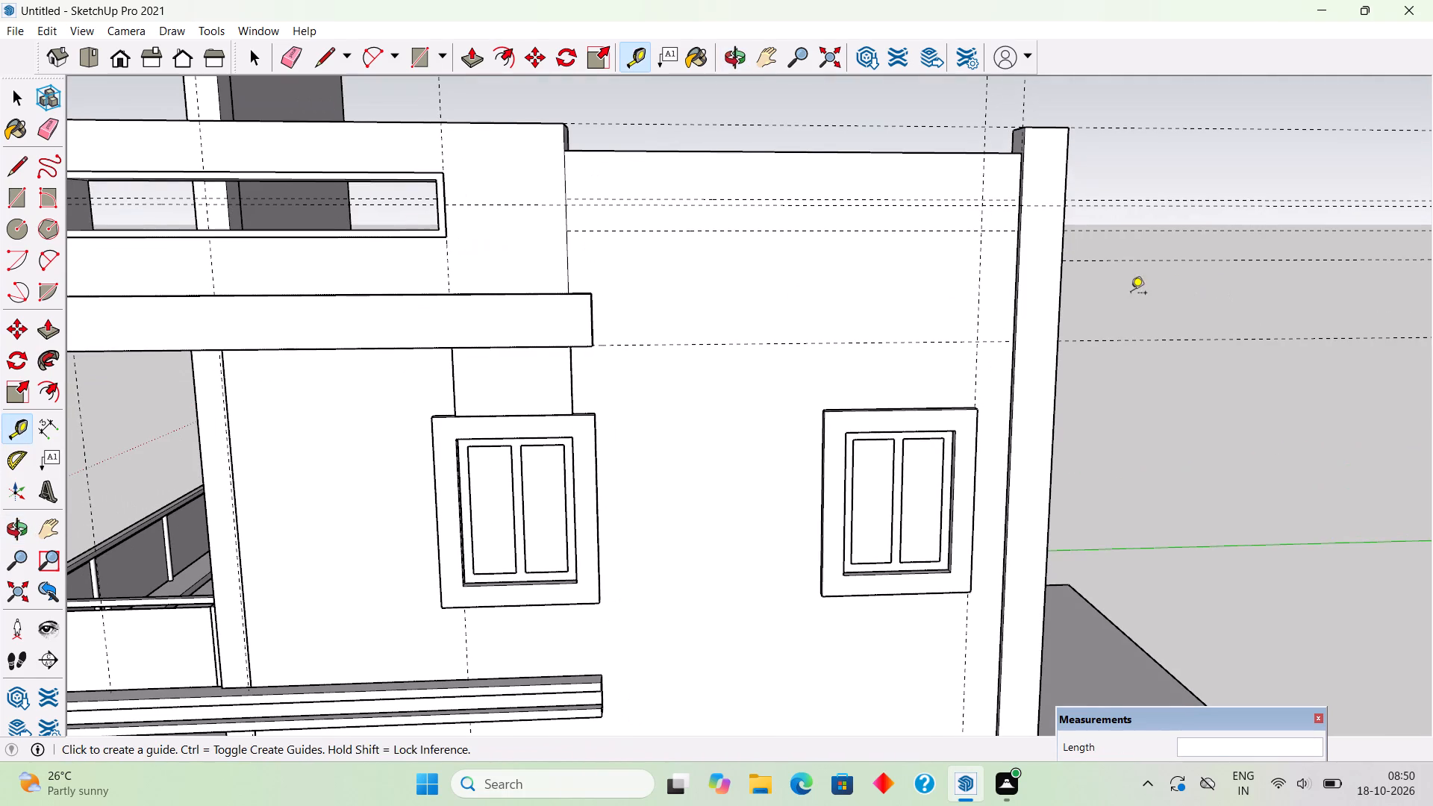
scroll(1017, 296, "up", 7)
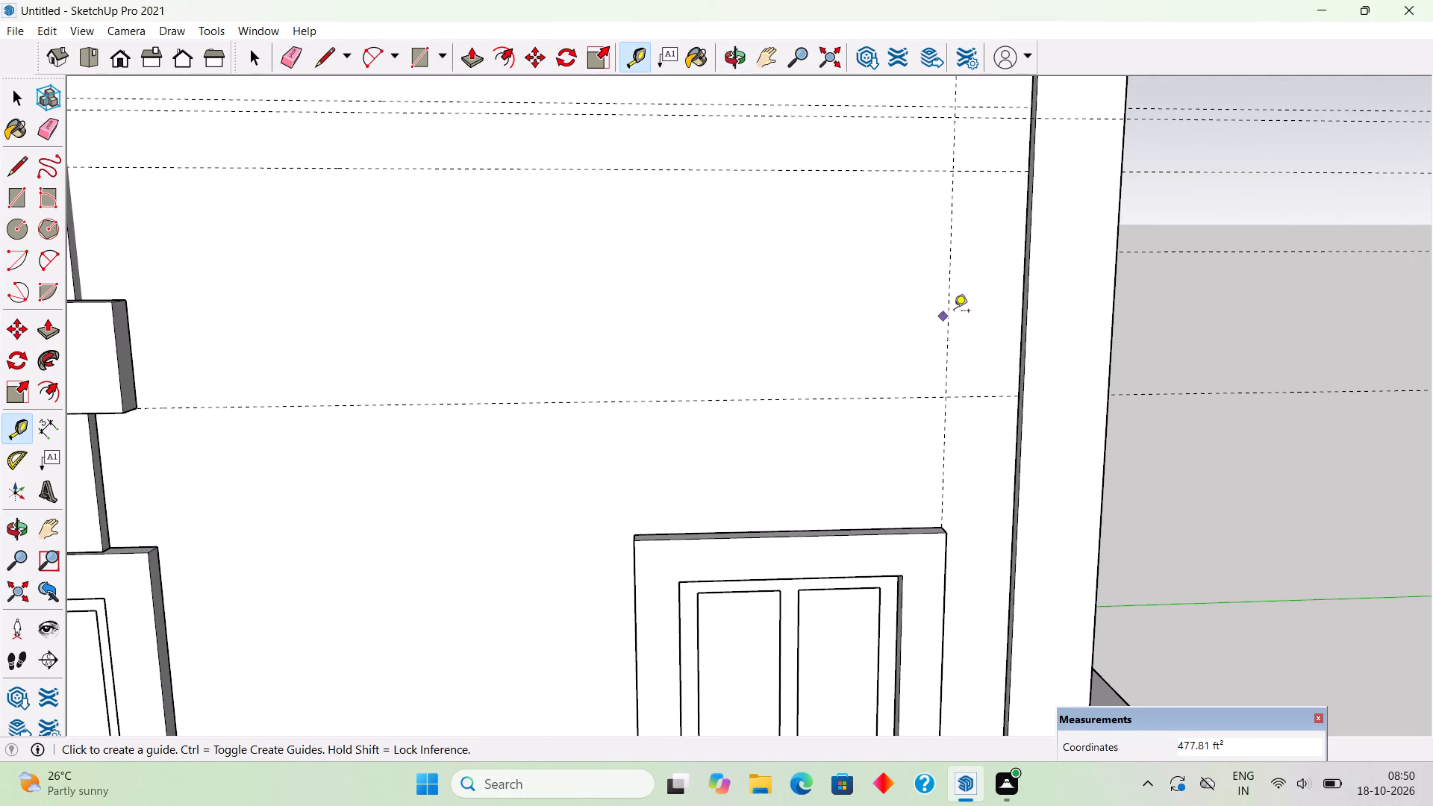
left_click(948, 320)
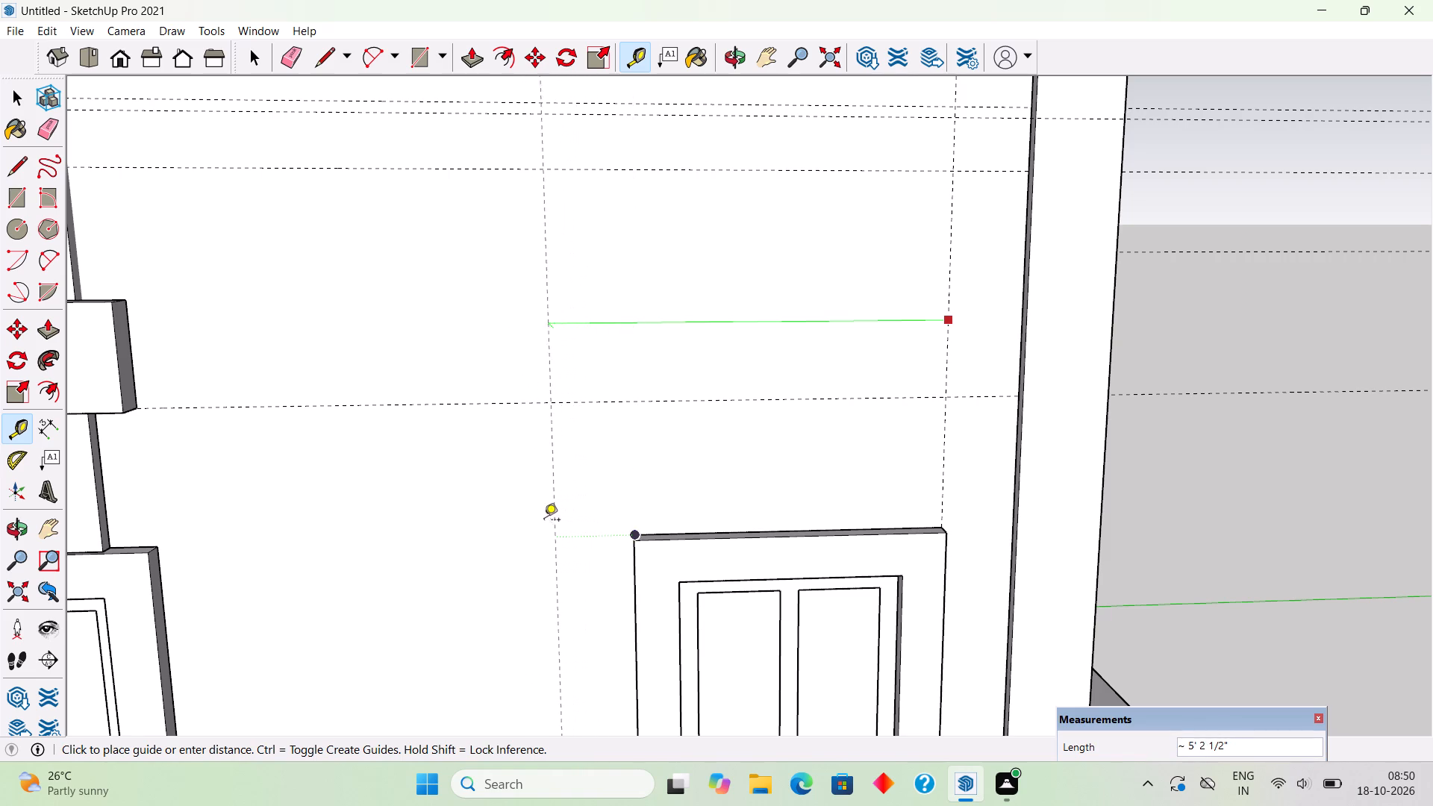
type("5'")
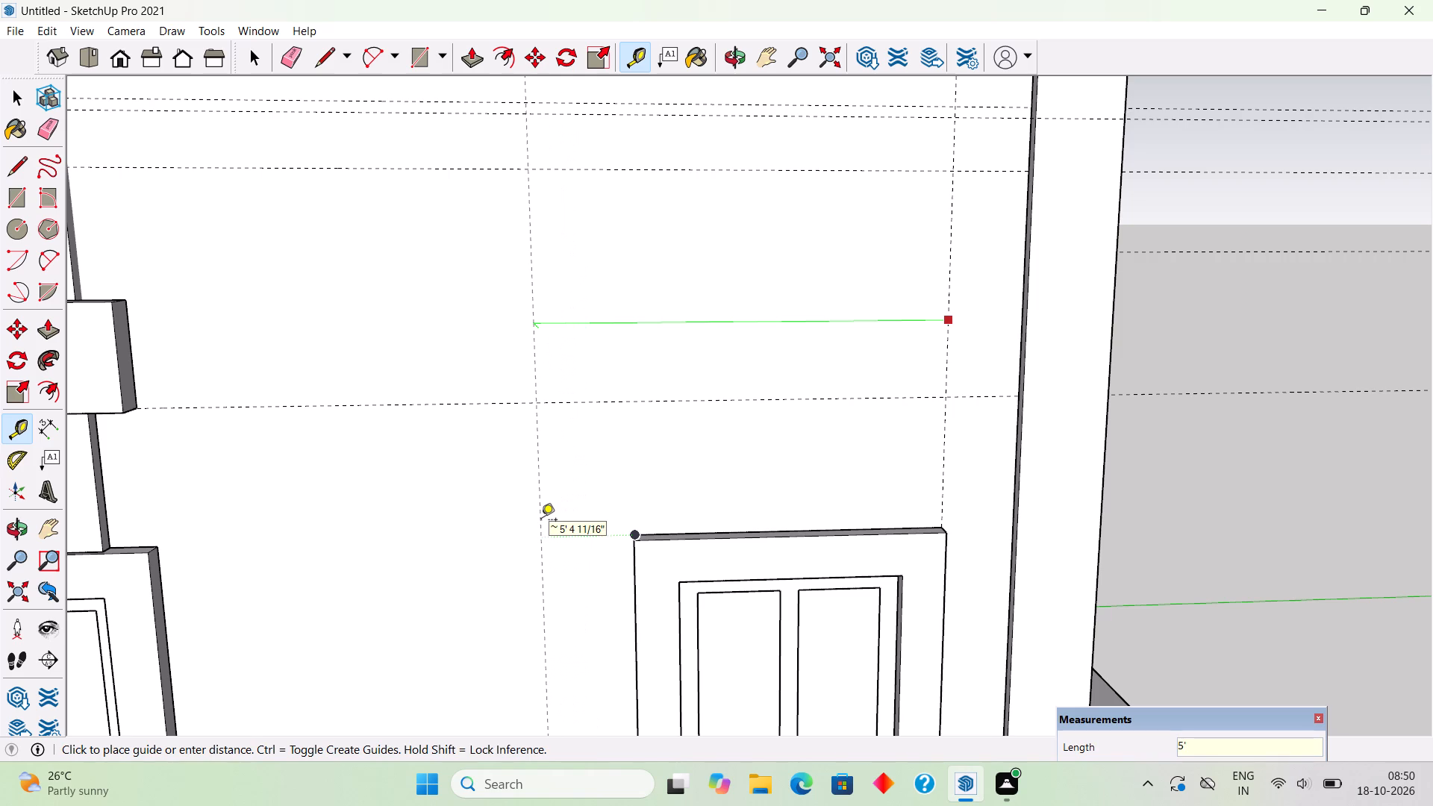
key("Return")
Place a second vertical guide 6" from the new vertical guide, further toward the taller parapet.
scroll(543, 561, "down", 10)
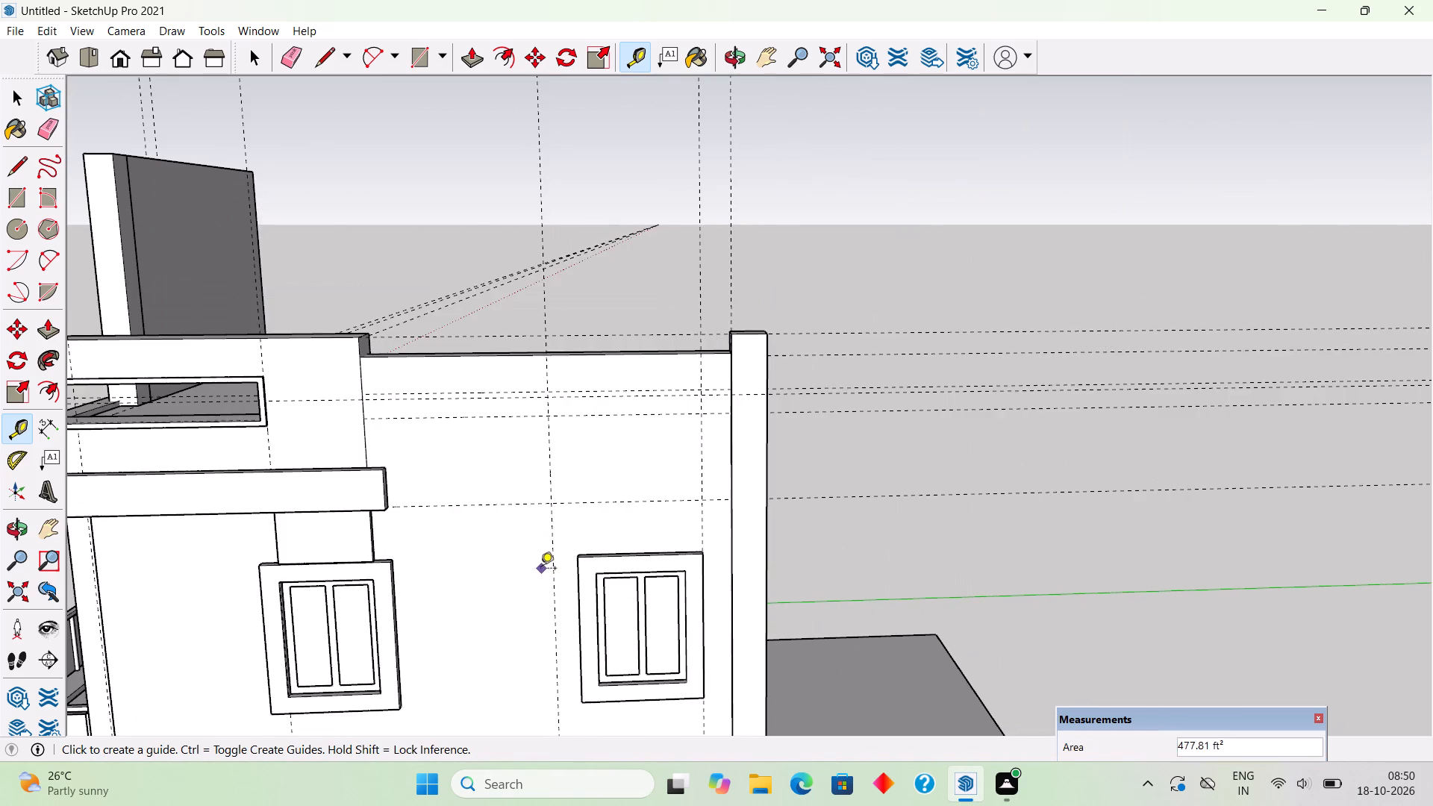
middle_click_drag(729, 613, 773, 610)
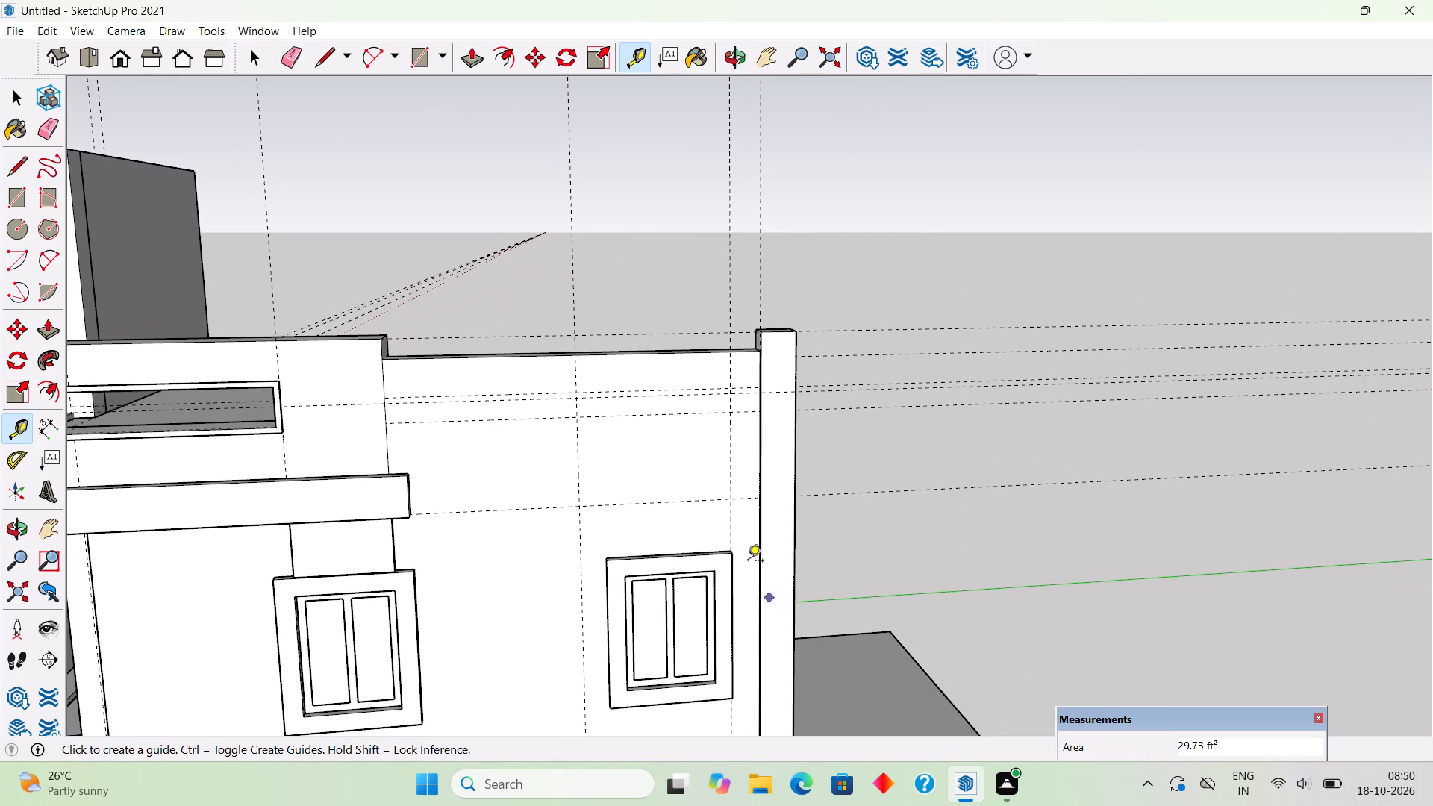
left_click(579, 531)
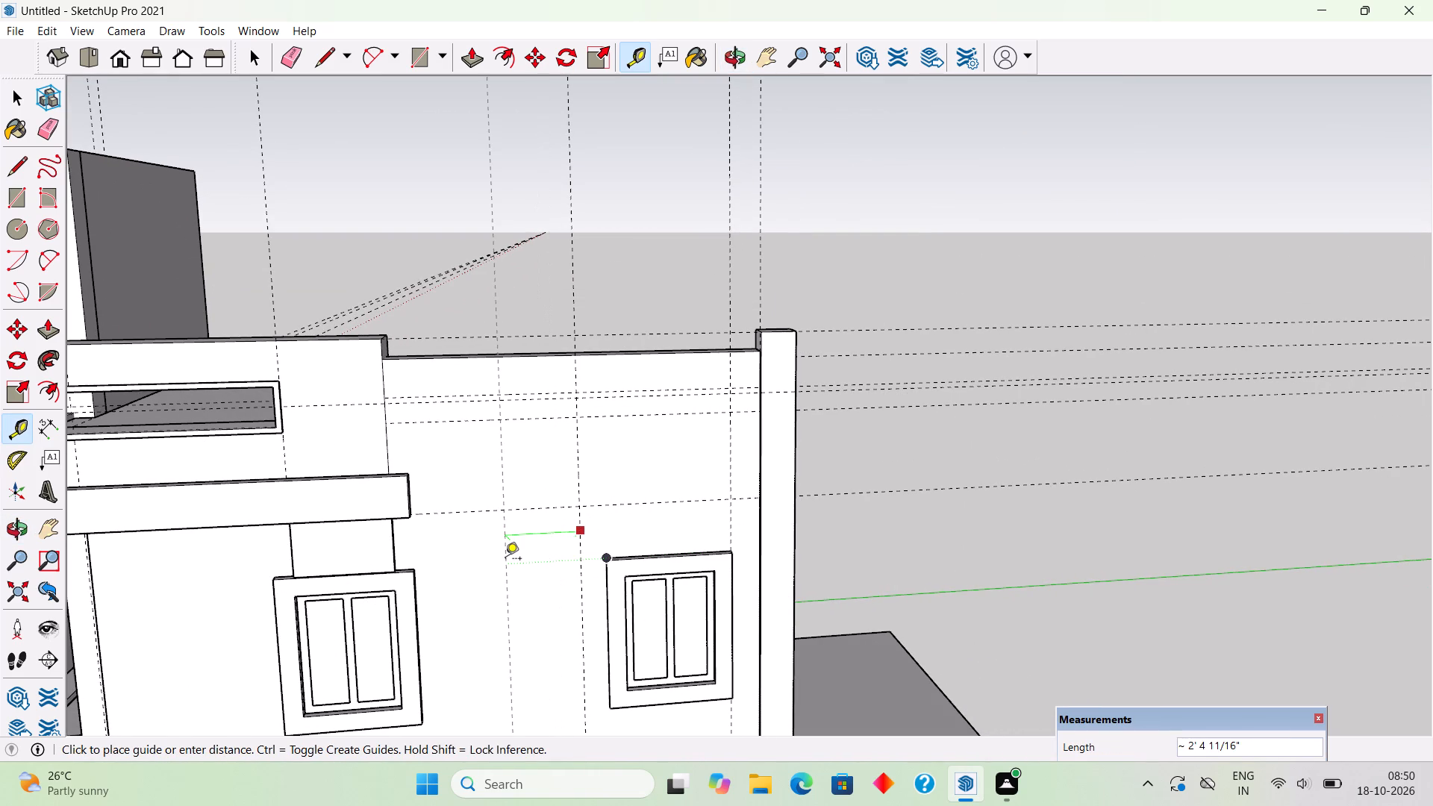
type("6\"")
key("Return")
key("space")
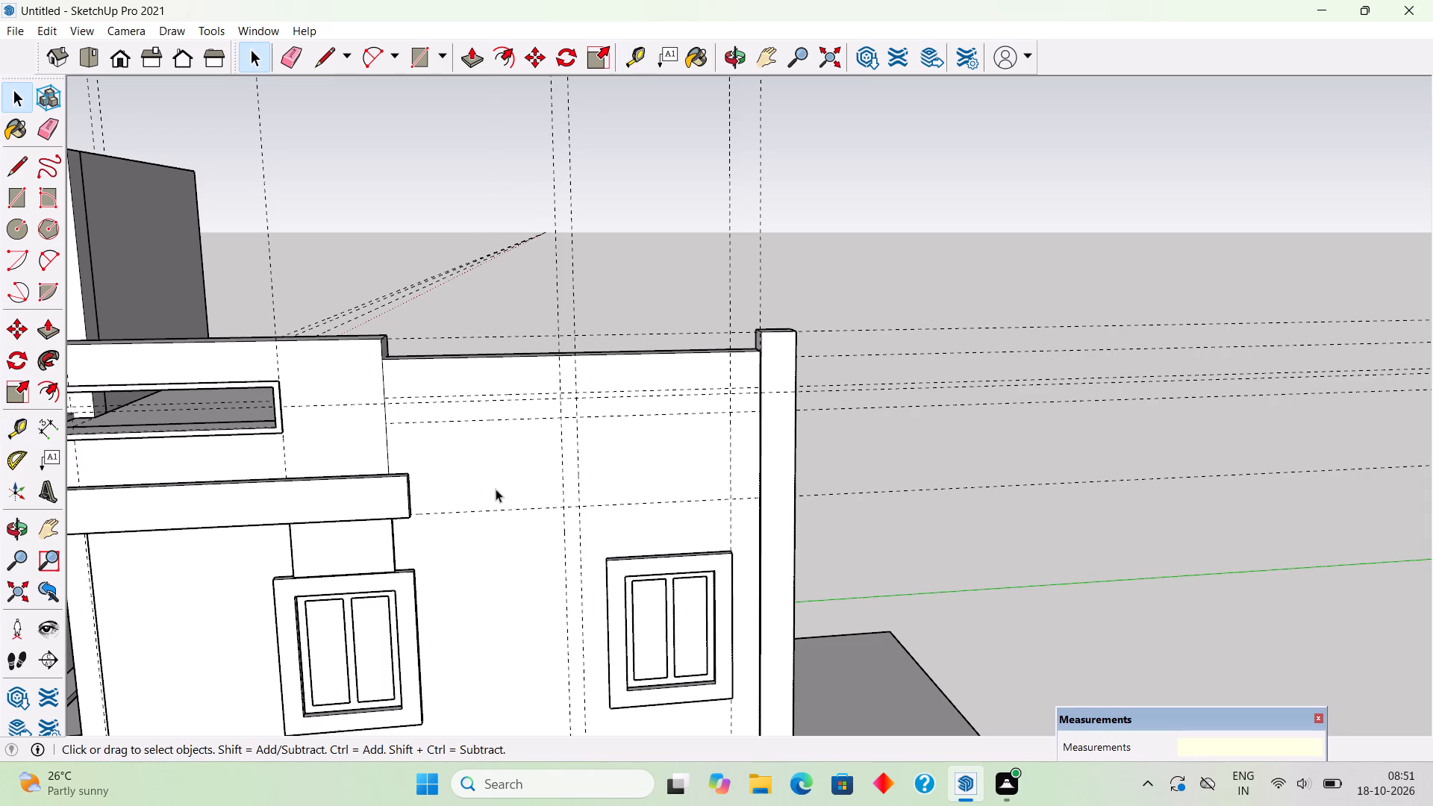
Draw a 2' by 11' 10" rectangle along the lower parapet's top, from the taller parapet to the vertical strip at the 2' guide.
scroll(460, 380, "up", 6)
middle_click_drag(357, 369, 292, 361)
scroll(305, 376, "up", 5)
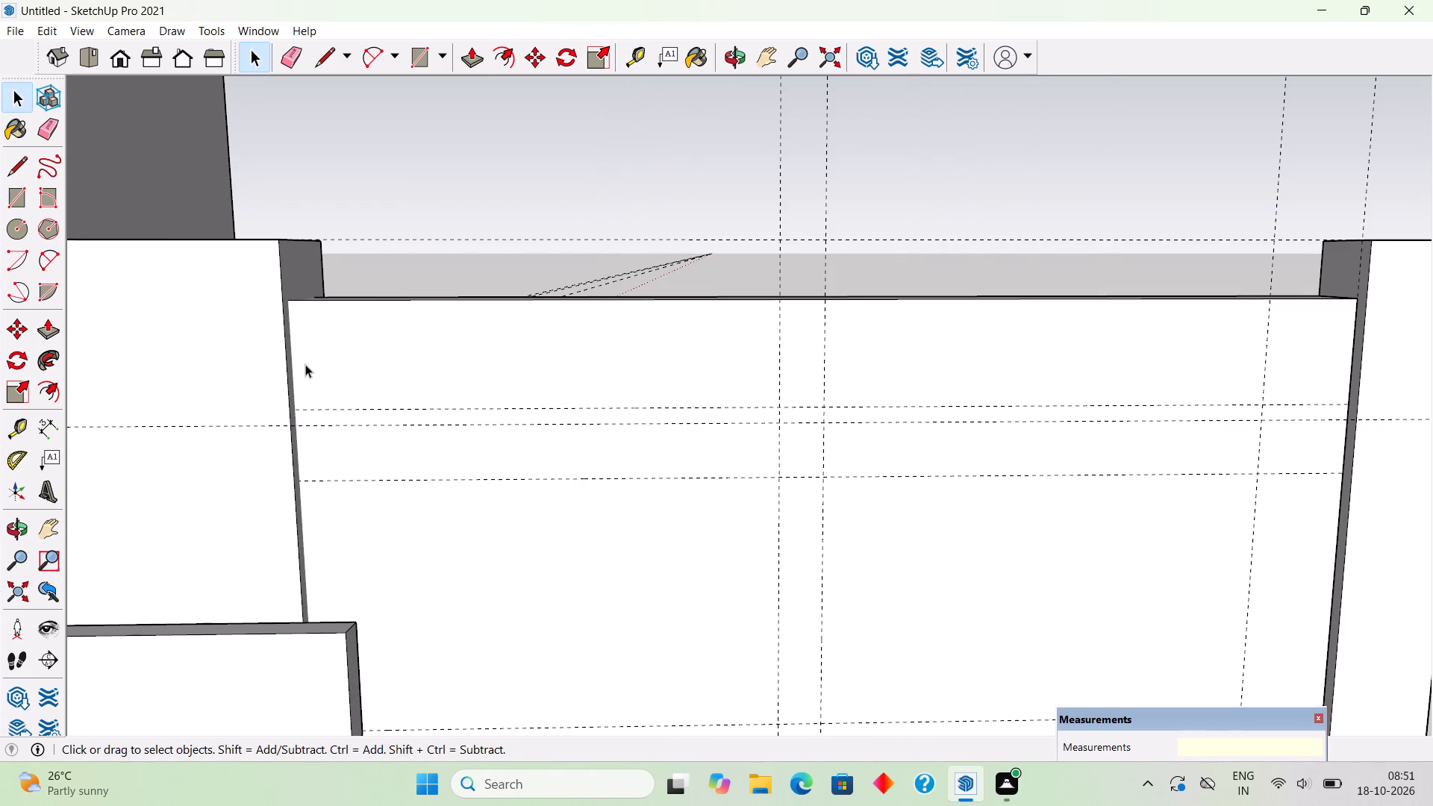
key("r")
left_click(295, 302)
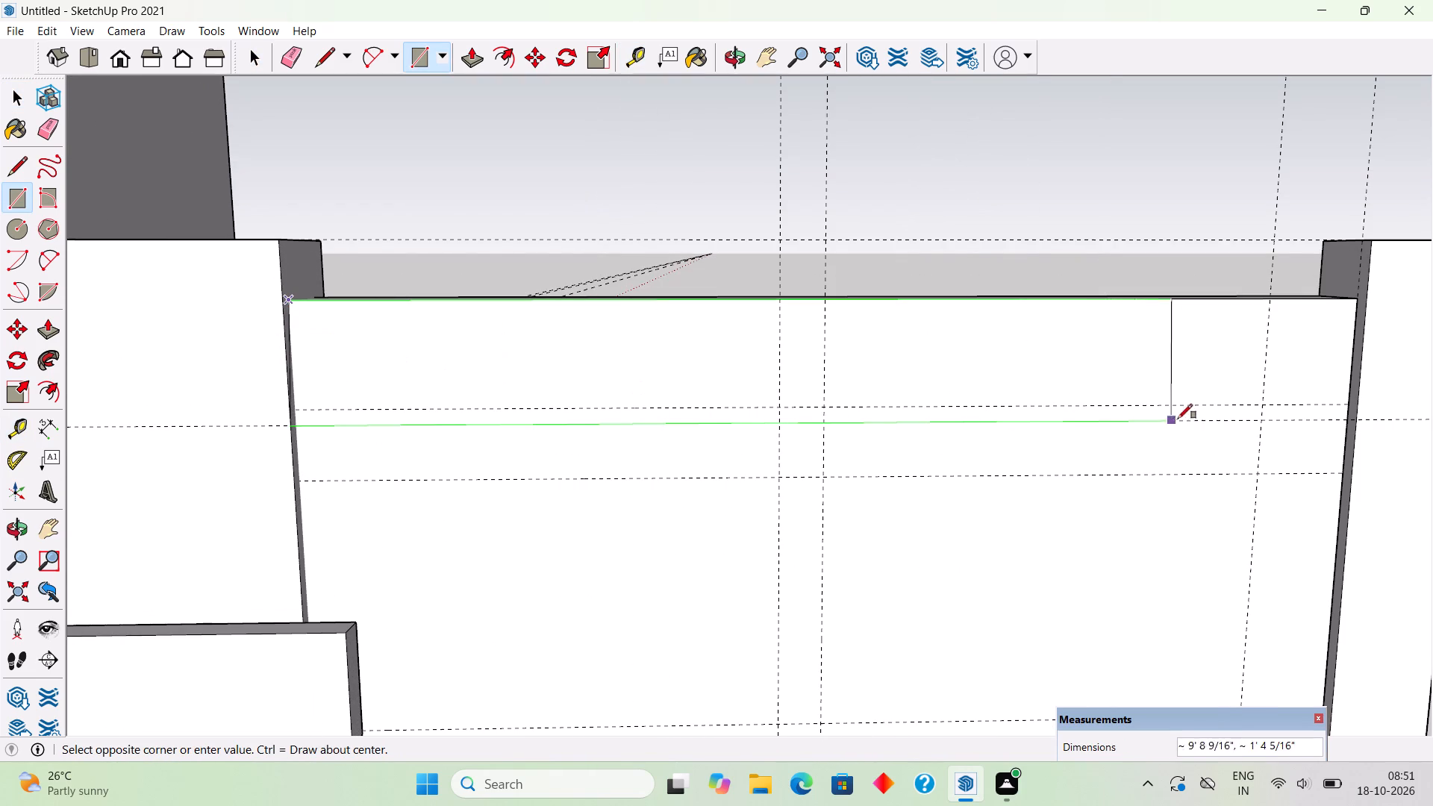
left_click(1342, 475)
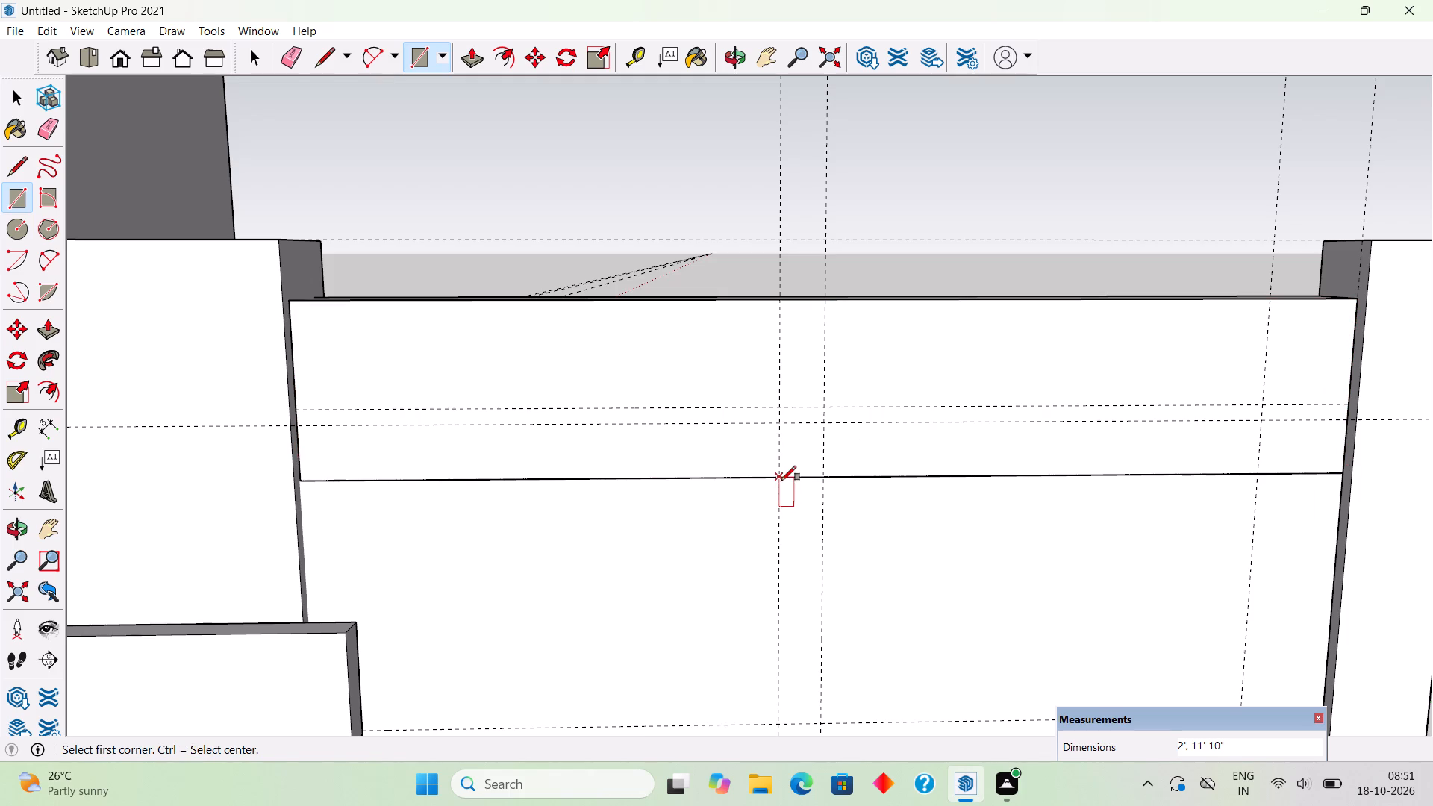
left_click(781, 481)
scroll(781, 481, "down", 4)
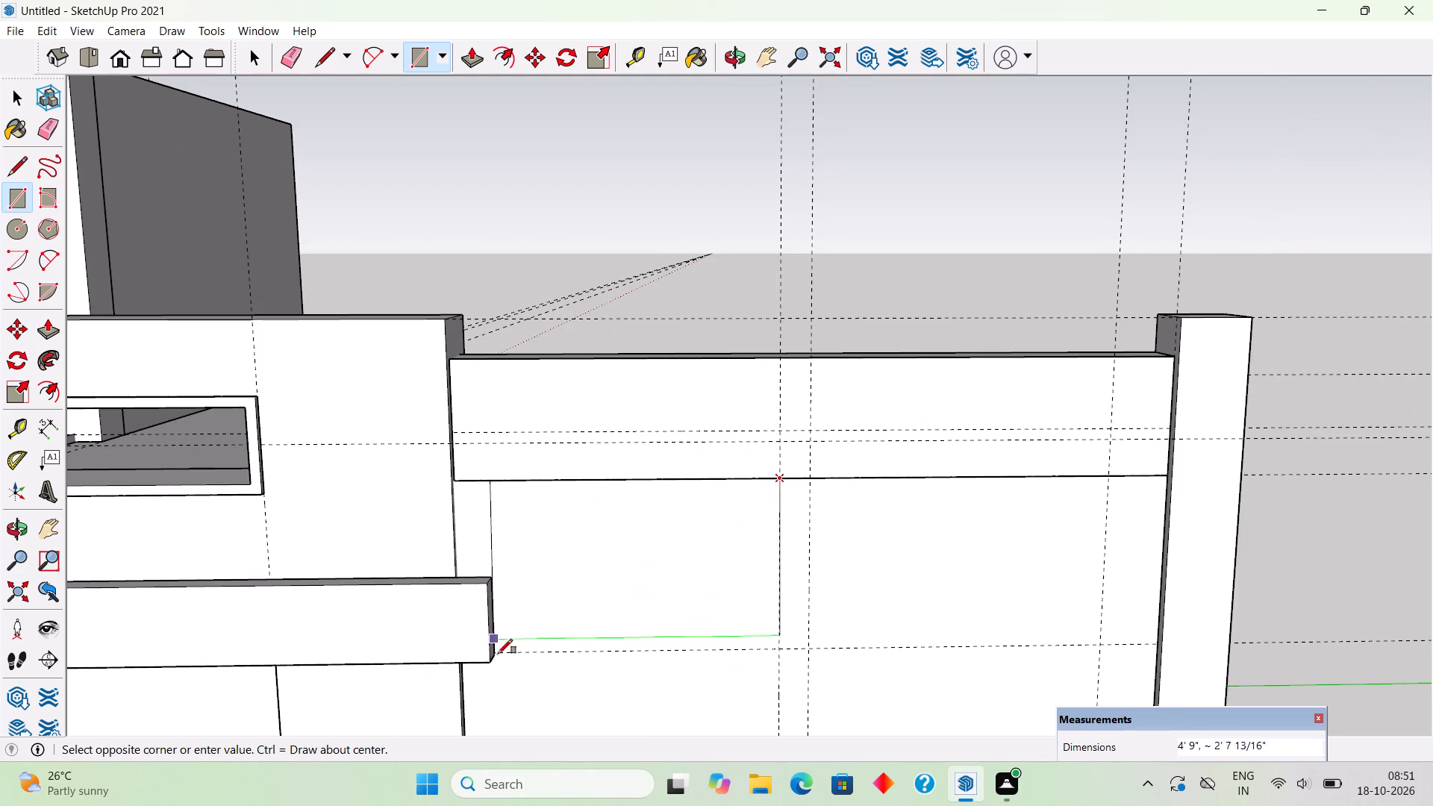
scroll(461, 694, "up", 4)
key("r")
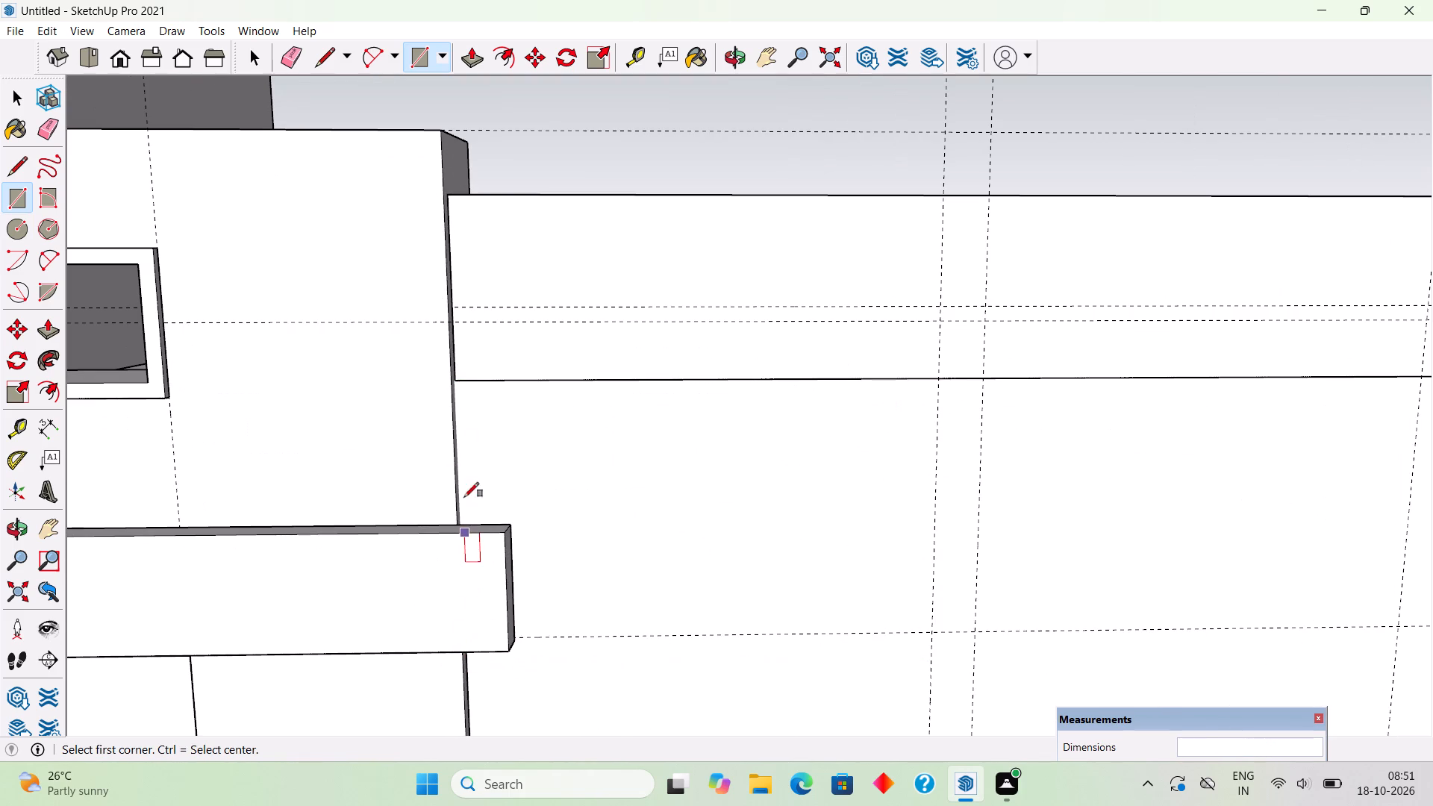
Draw a rectangle below the parapet band, from the taller parapet's corner to the first vertical guide at the lower horizontal guide.
left_click(458, 383)
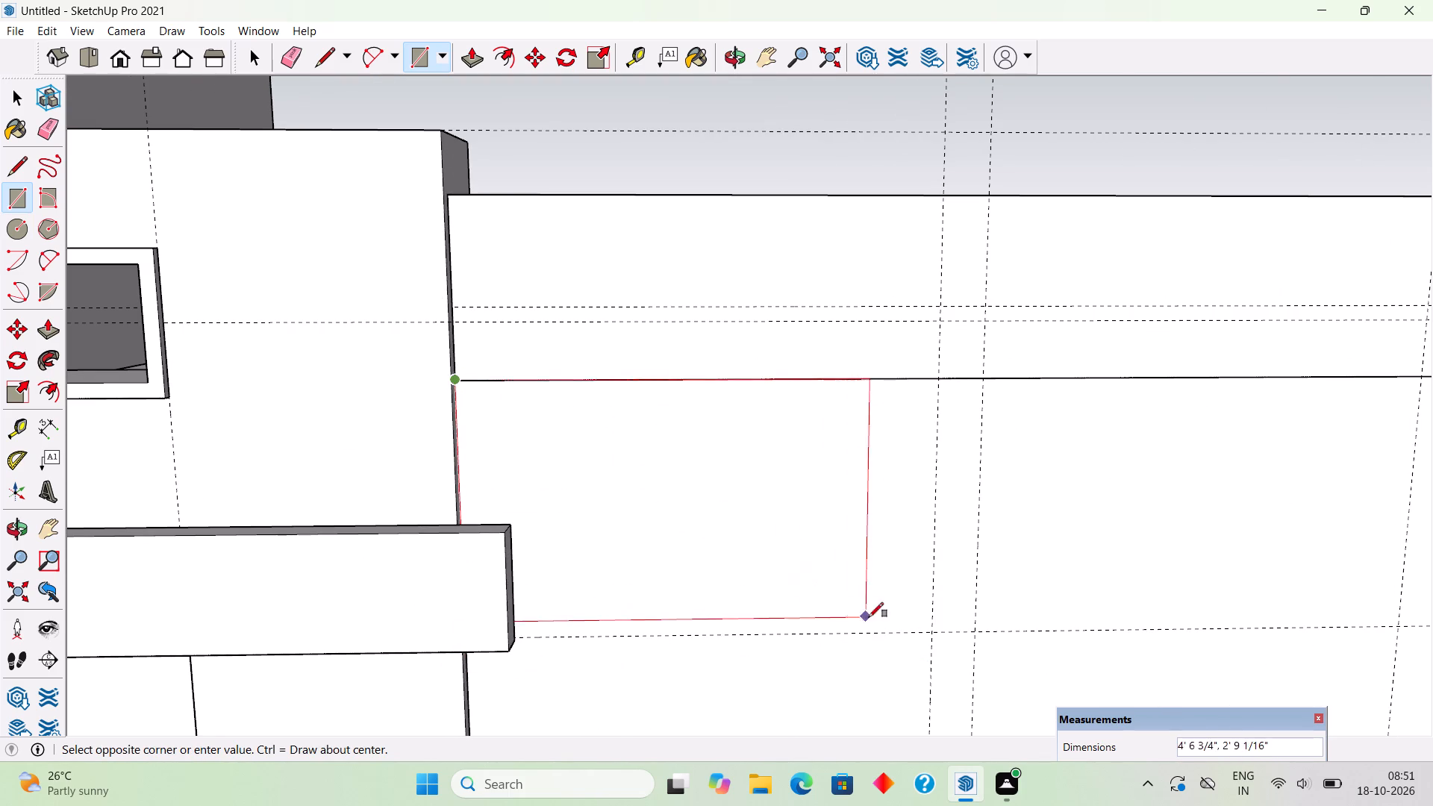
left_click(934, 630)
key("space")
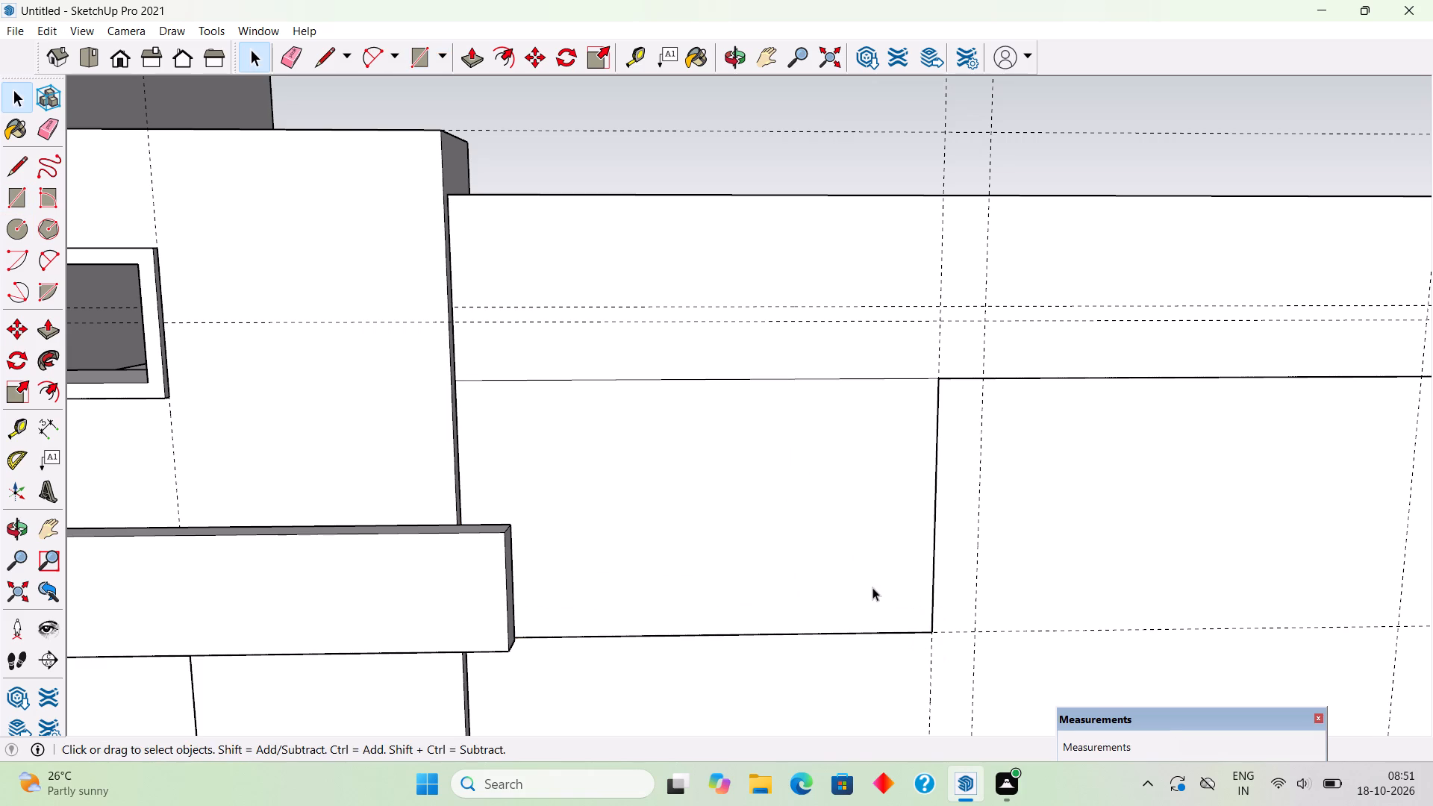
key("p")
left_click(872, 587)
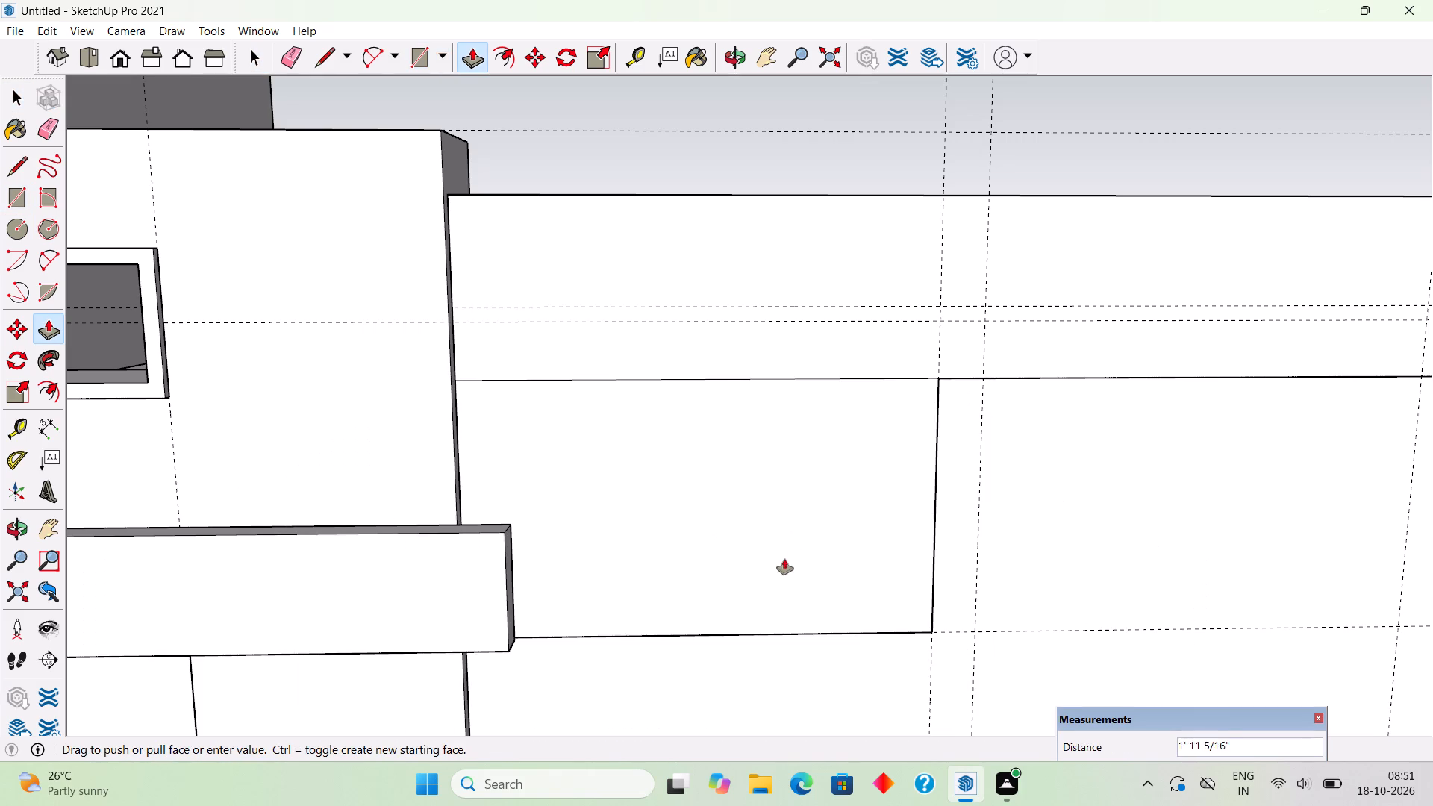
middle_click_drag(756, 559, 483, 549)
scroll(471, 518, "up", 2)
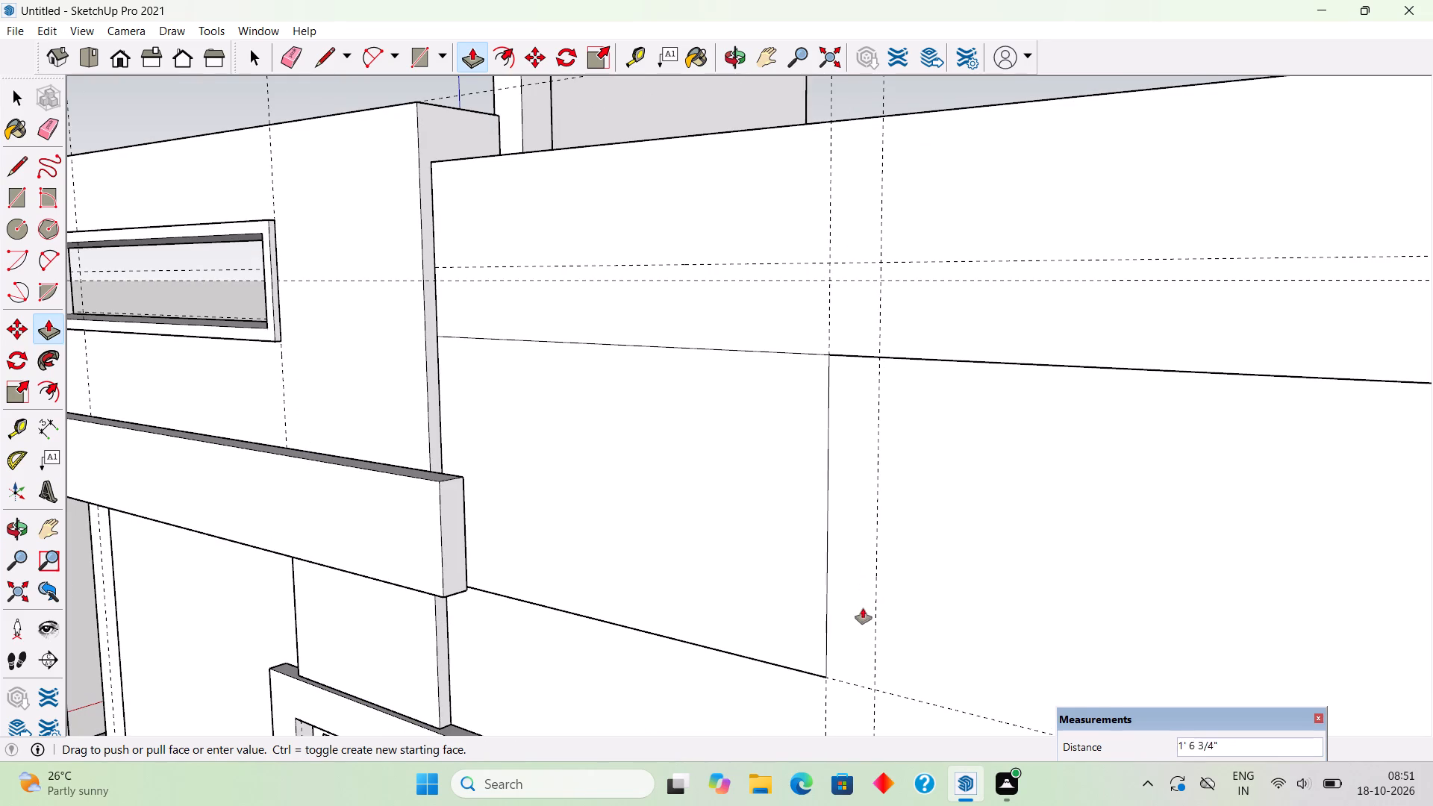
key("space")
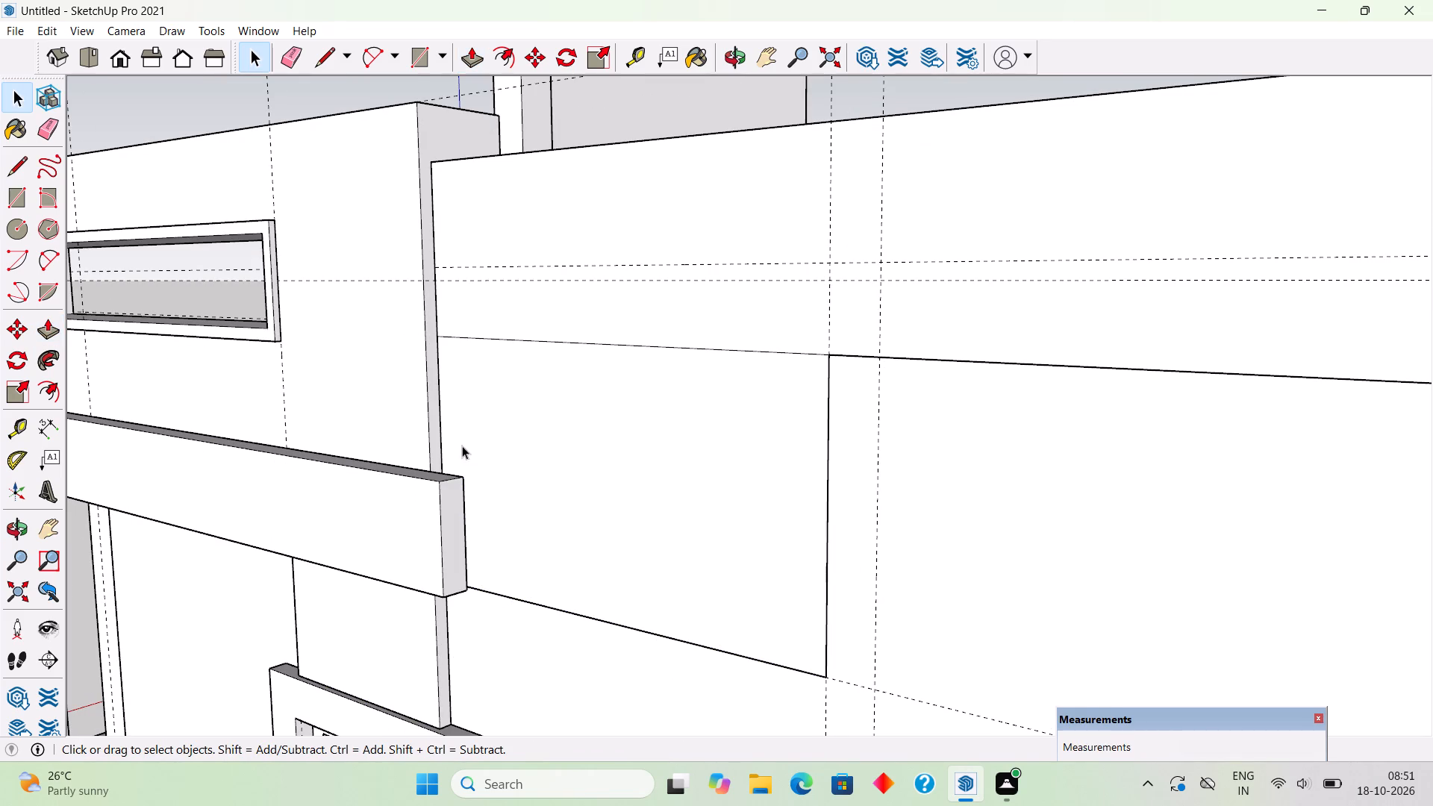
Pull the new rectangle below the parapet band 2" out from the side wall.
scroll(425, 402, "up", 8)
key("p")
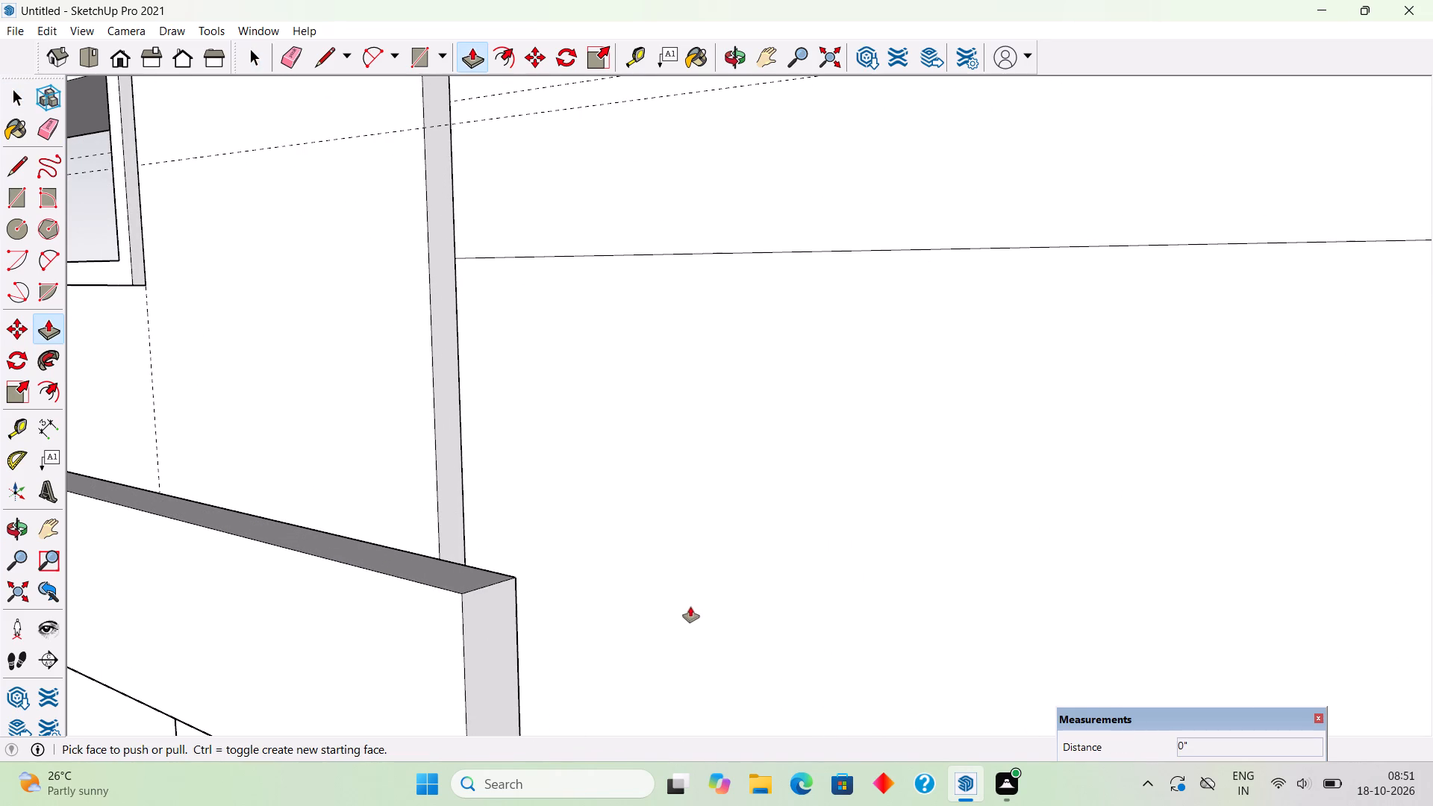
left_click(690, 607)
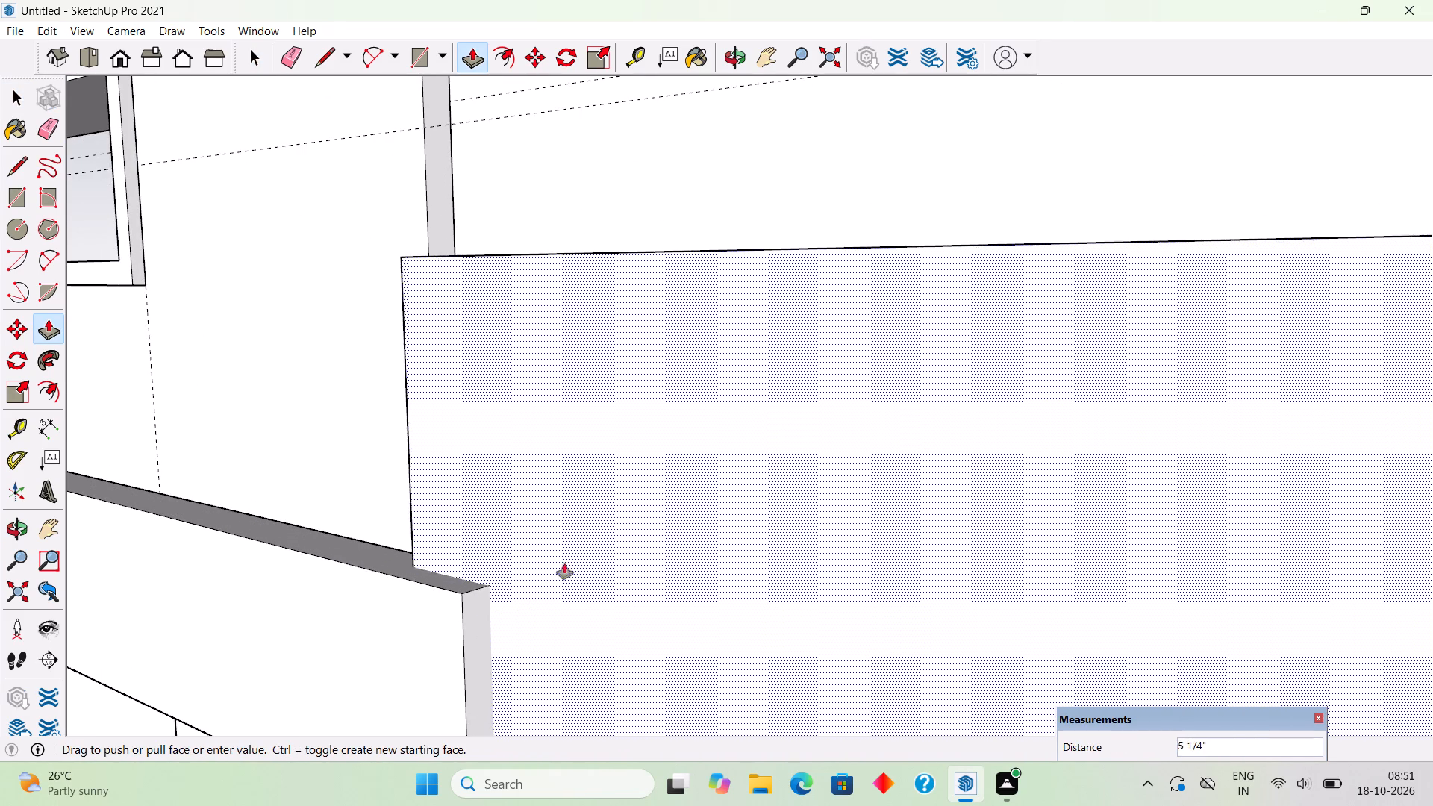
scroll(618, 535, "down", 13)
middle_click_drag(624, 573, 744, 572)
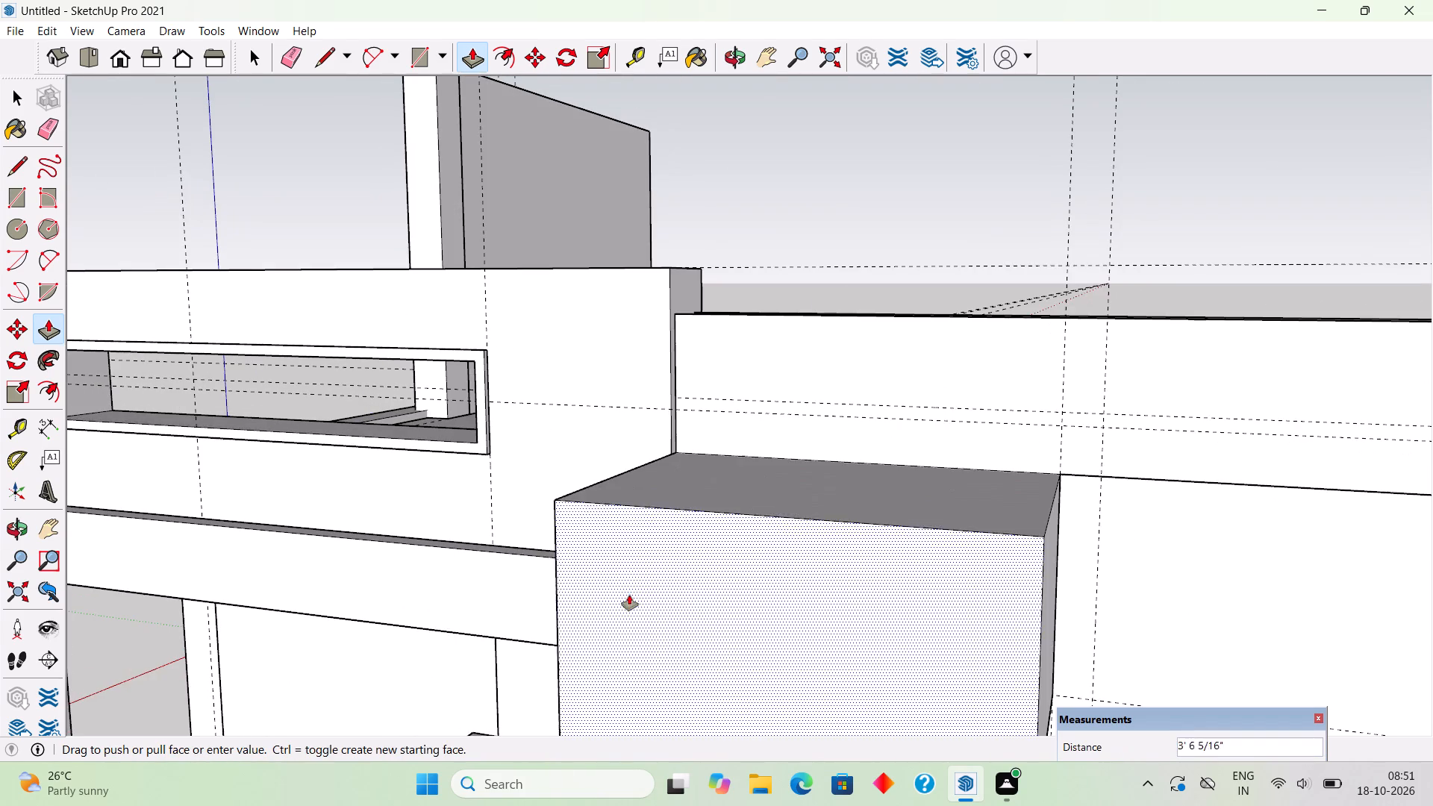
middle_click_drag(485, 573, 840, 553)
scroll(654, 585, "up", 3)
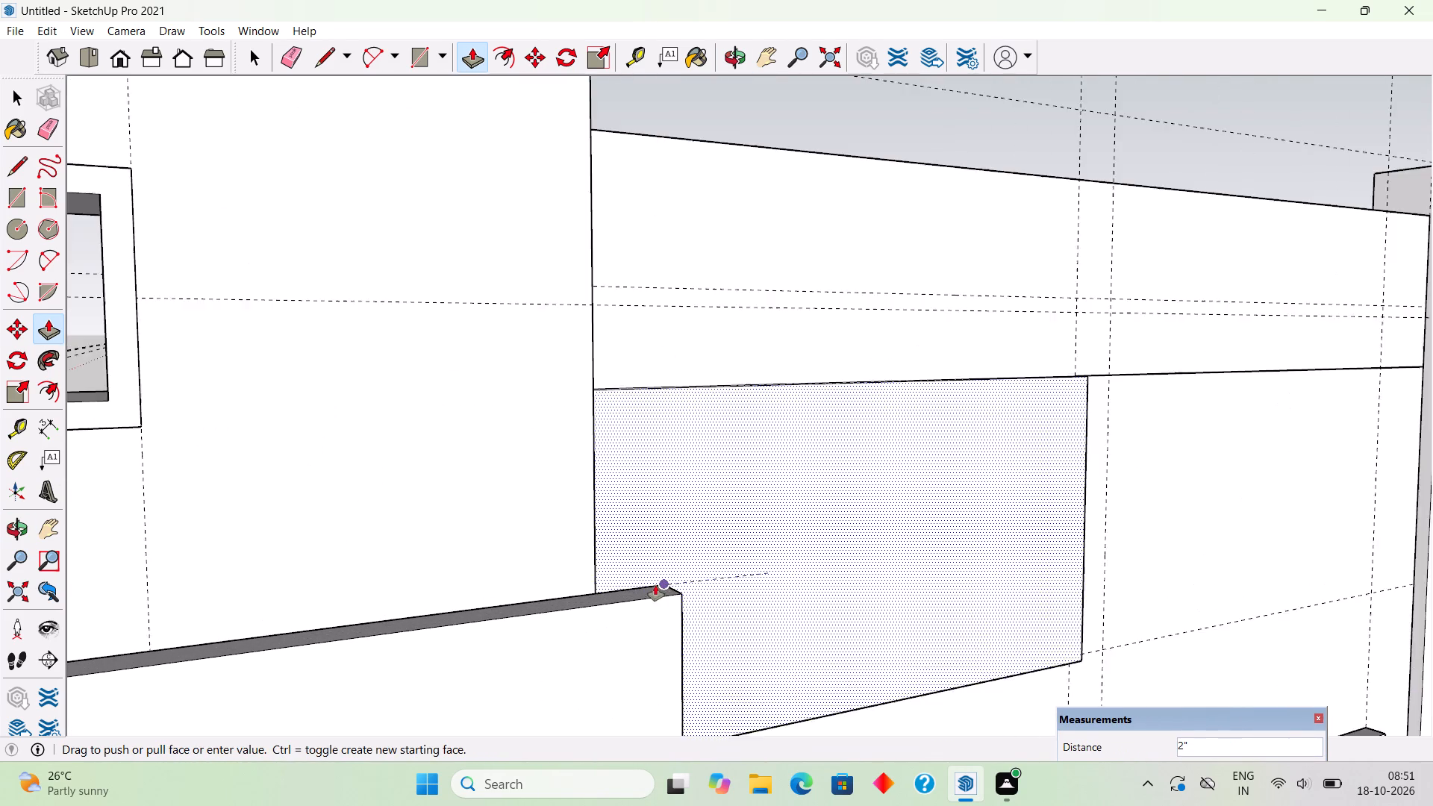
scroll(655, 585, "up", 4)
left_click(660, 587)
Pull the long parapet band above the rectangle out by the same 2".
middle_click_drag(491, 617, 424, 607)
scroll(441, 612, "down", 5)
double_click(675, 340)
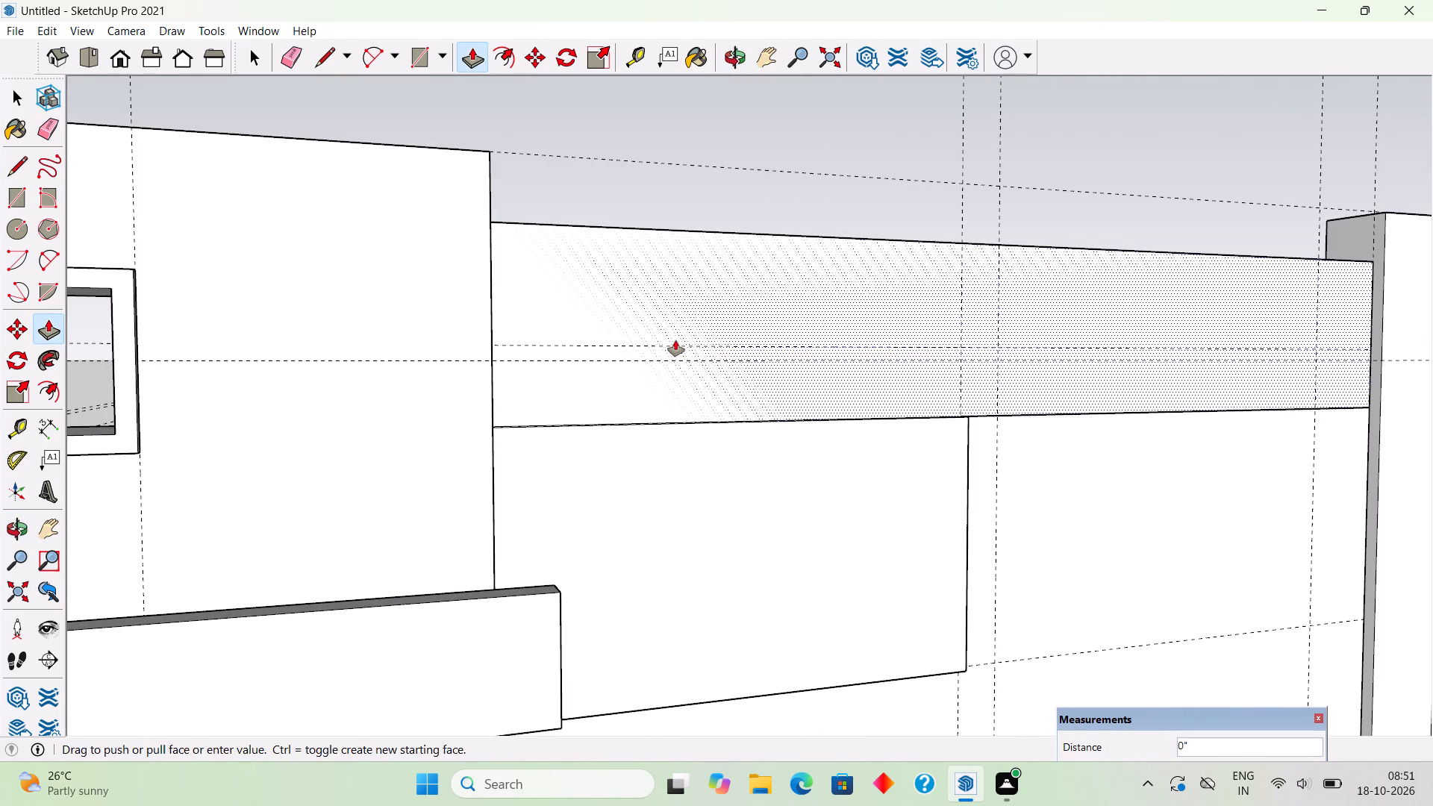
key("space")
Erase the dividing edge between the raised parapet band and the raised rectangle below it.
scroll(706, 443, "up", 3)
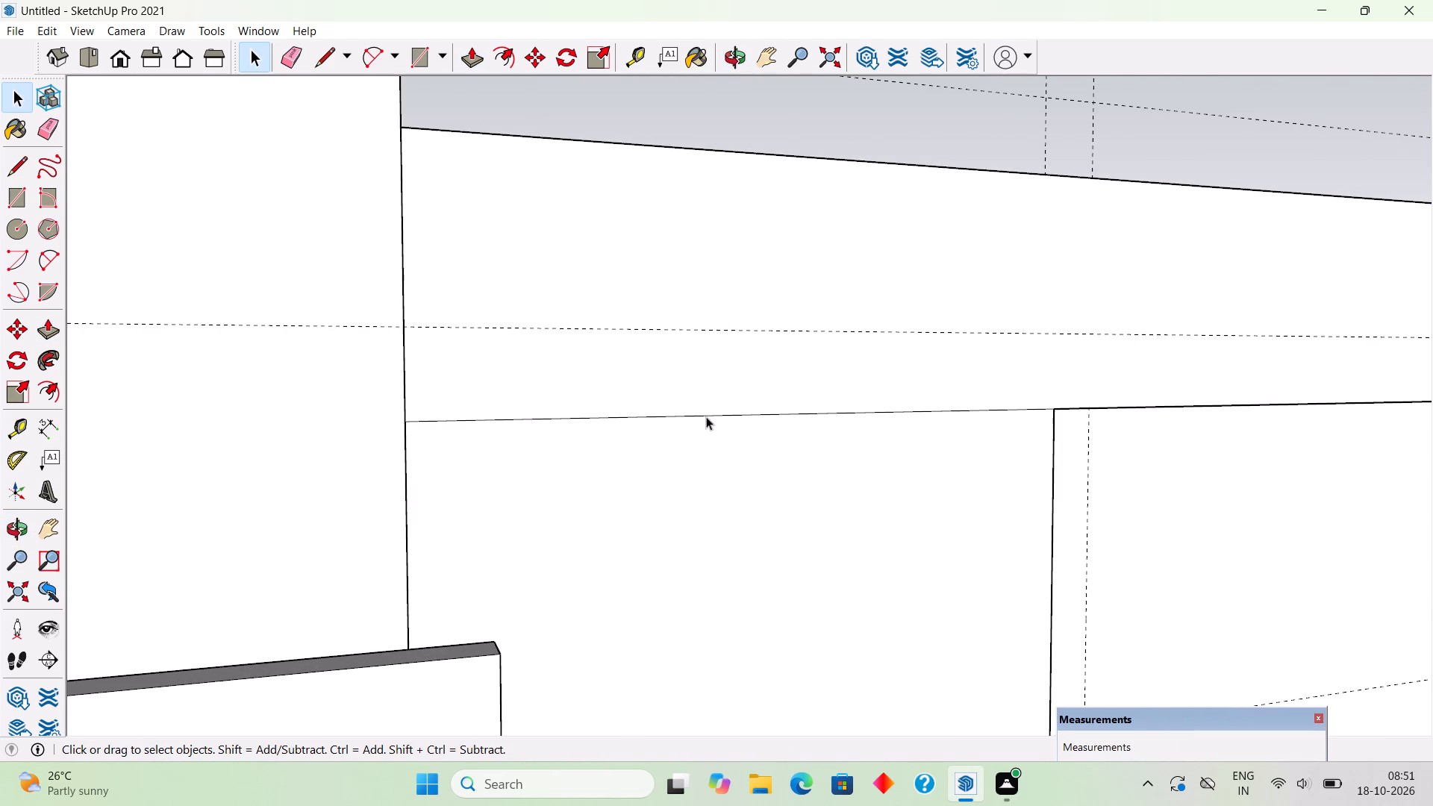
left_click(709, 411)
left_click(715, 416)
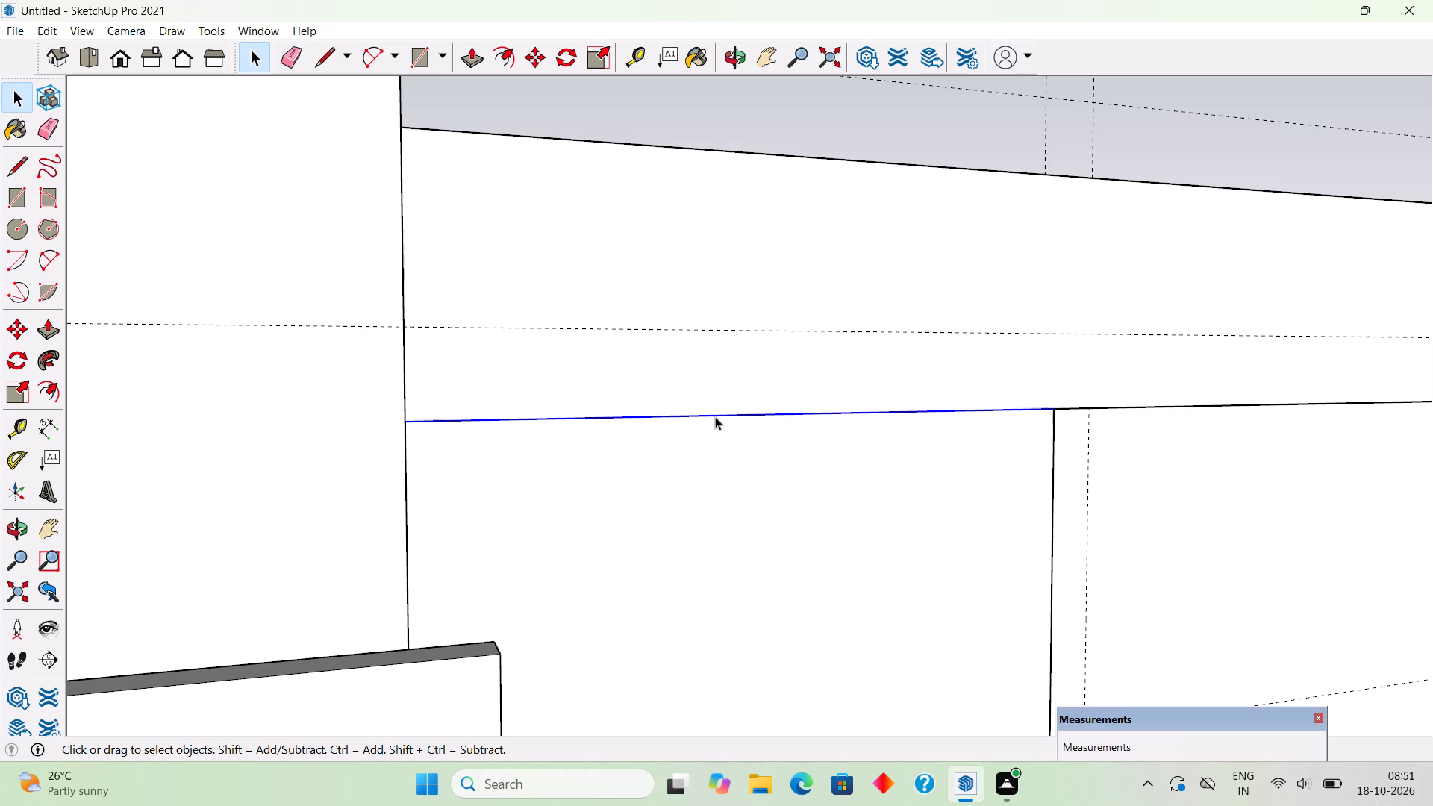
key("Delete")
Group all the connected geometry of the merged L-shaped wall band.
triple_click(715, 416)
right_click(715, 416)
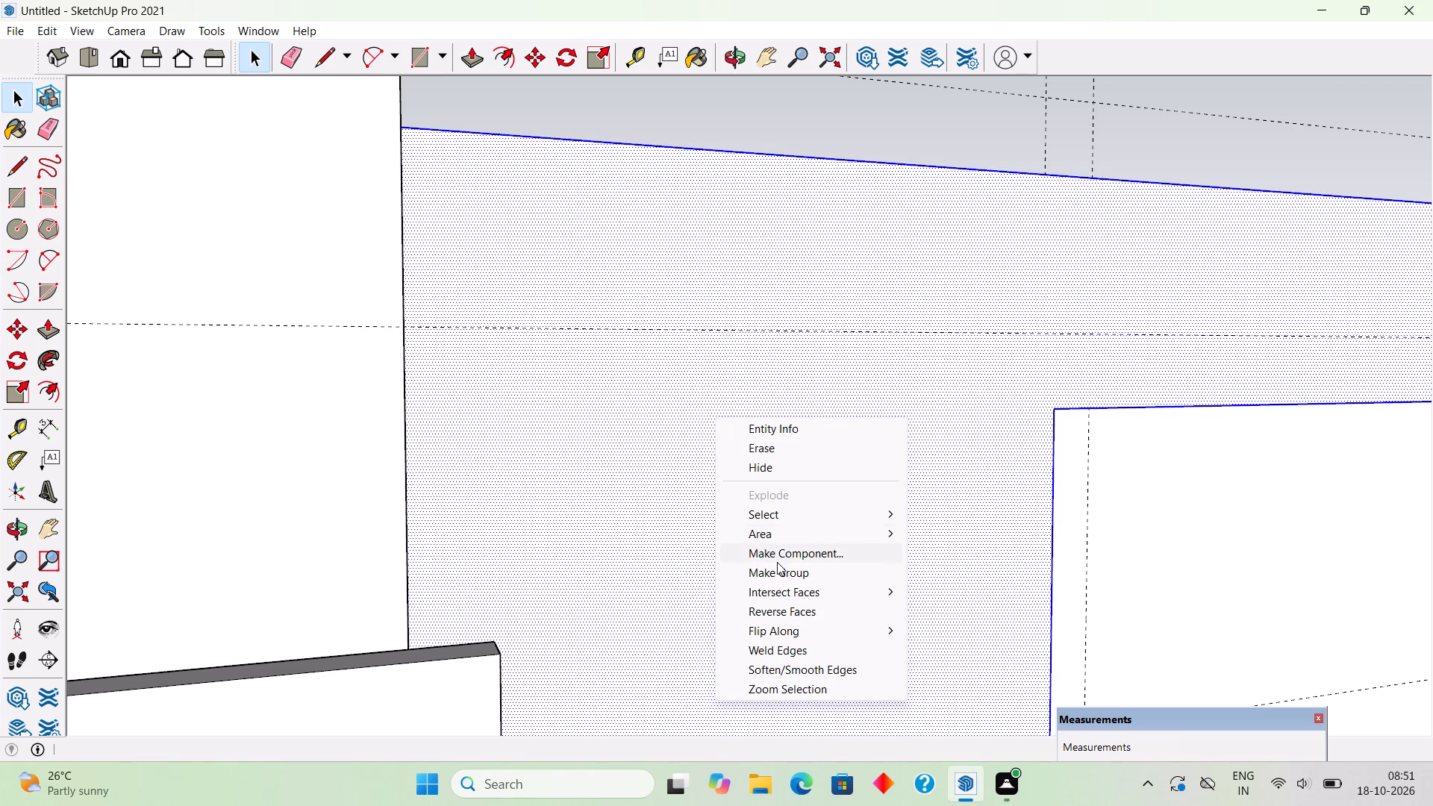
left_click(778, 566)
scroll(778, 566, "down", 10)
left_click(754, 301)
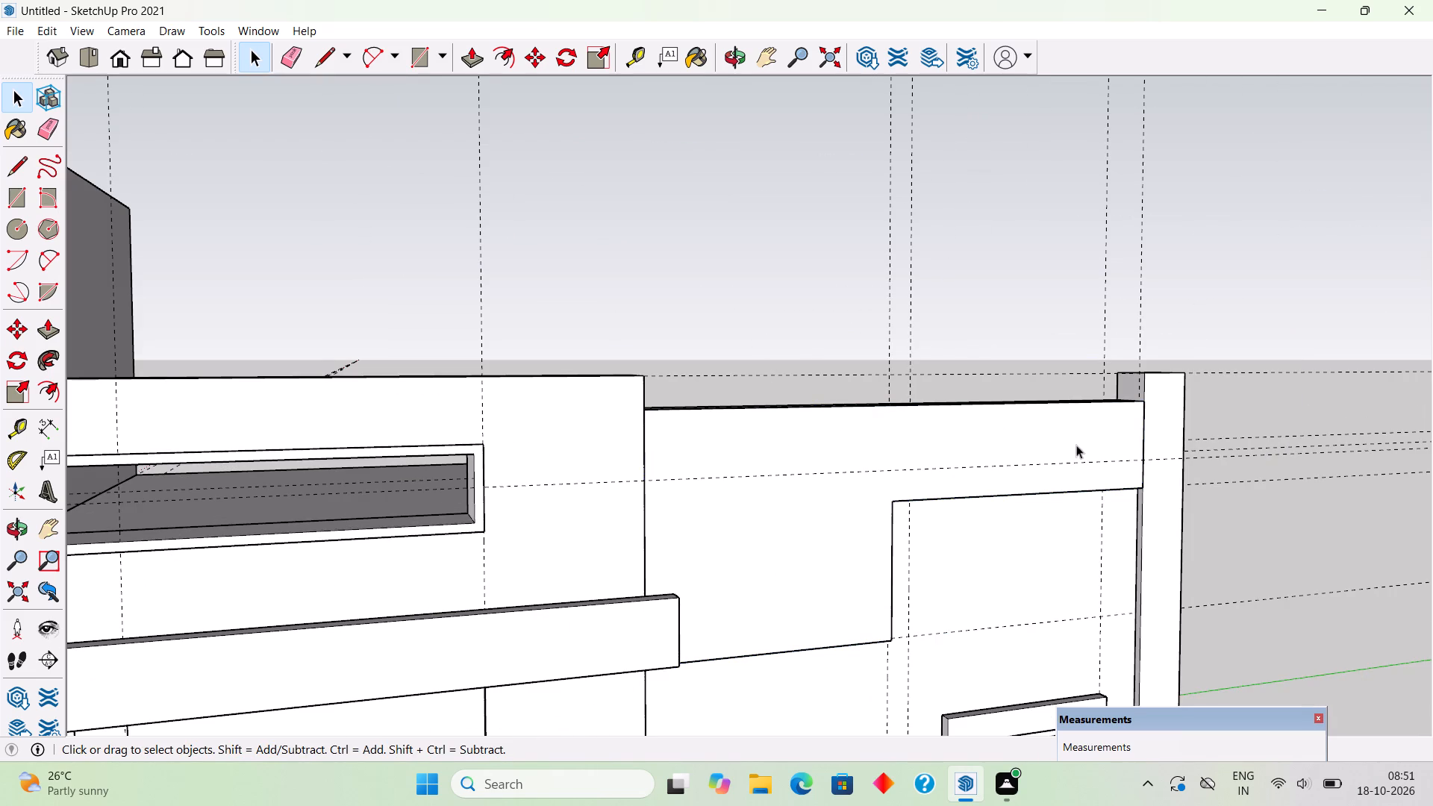
Draw a rectangle about 22' 1" by 6' 6" on the wall, from the L-shaped band's inner corner down to the vertical strip's base.
middle_click_drag(1072, 445, 849, 312)
scroll(761, 443, "up", 1)
middle_click_drag(760, 443, 744, 401)
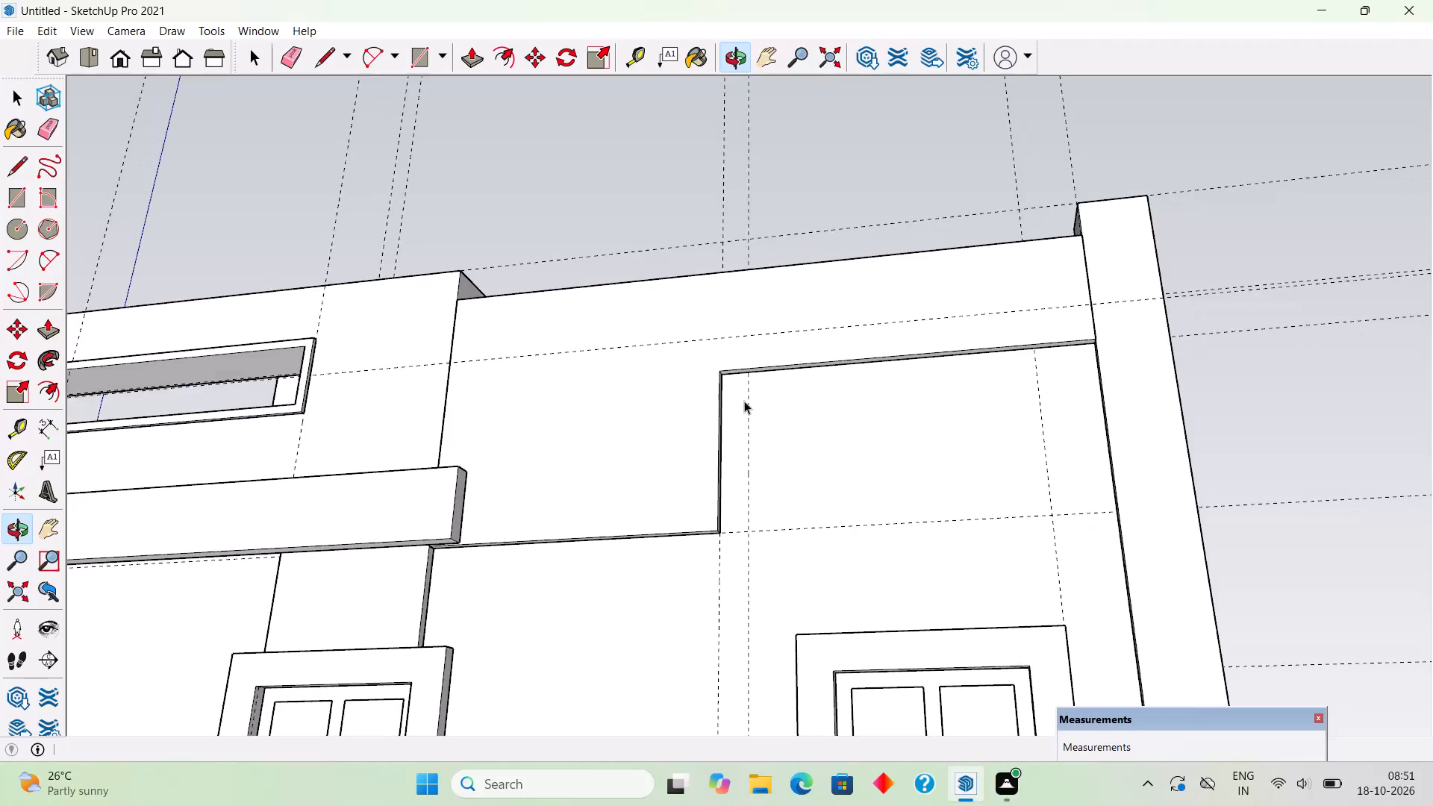
scroll(744, 394, "up", 11)
key("r")
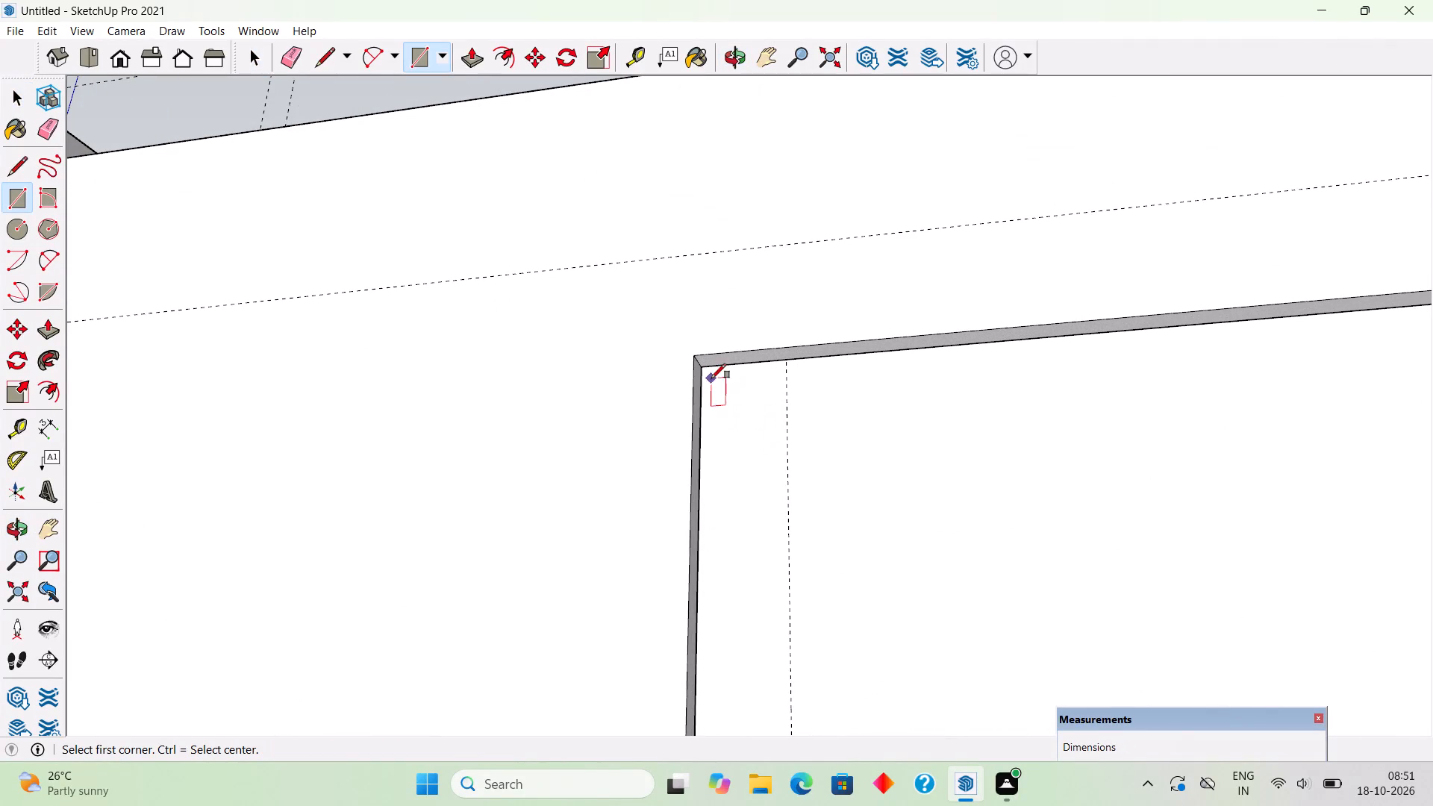
left_click(707, 366)
scroll(981, 412, "down", 17)
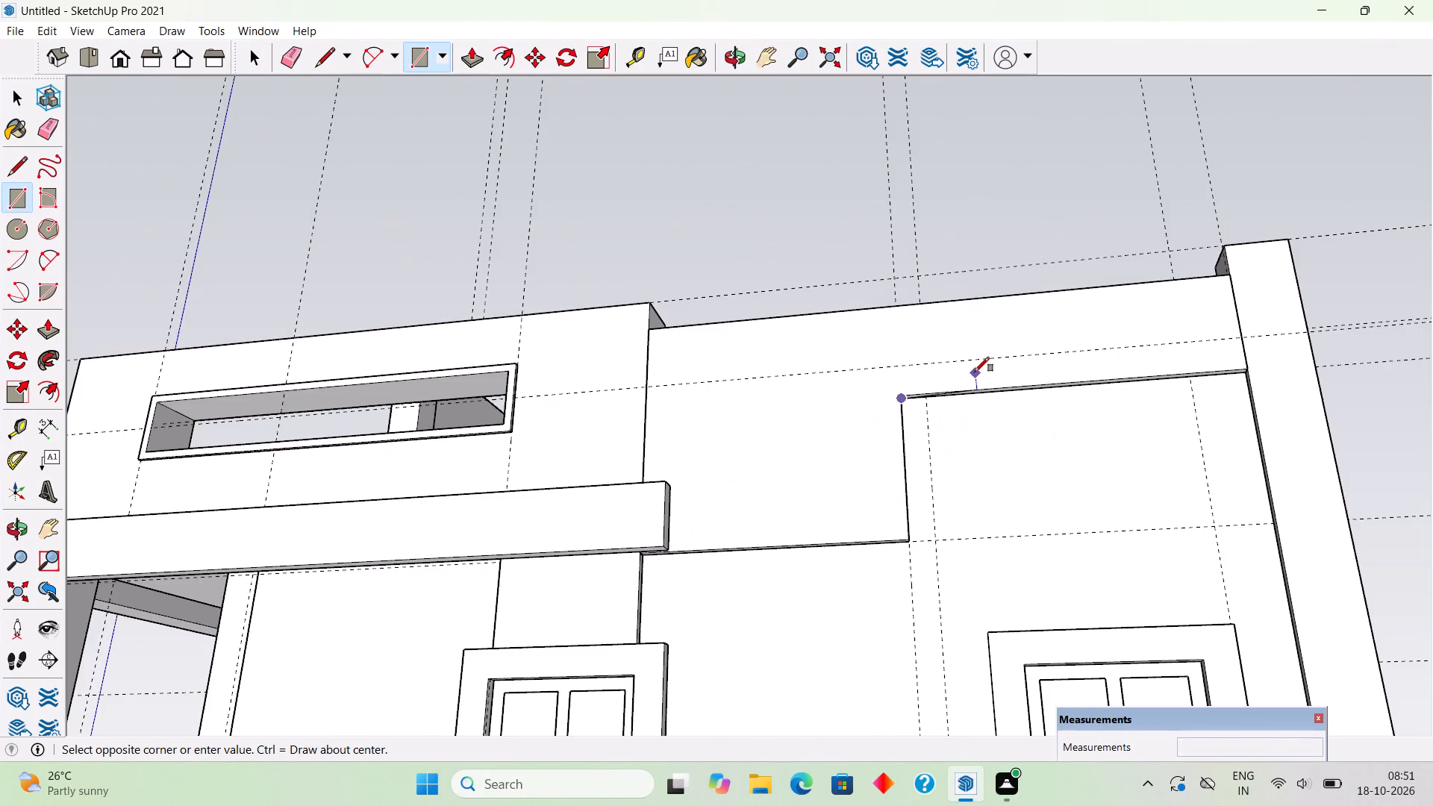
scroll(975, 372, "down", 14)
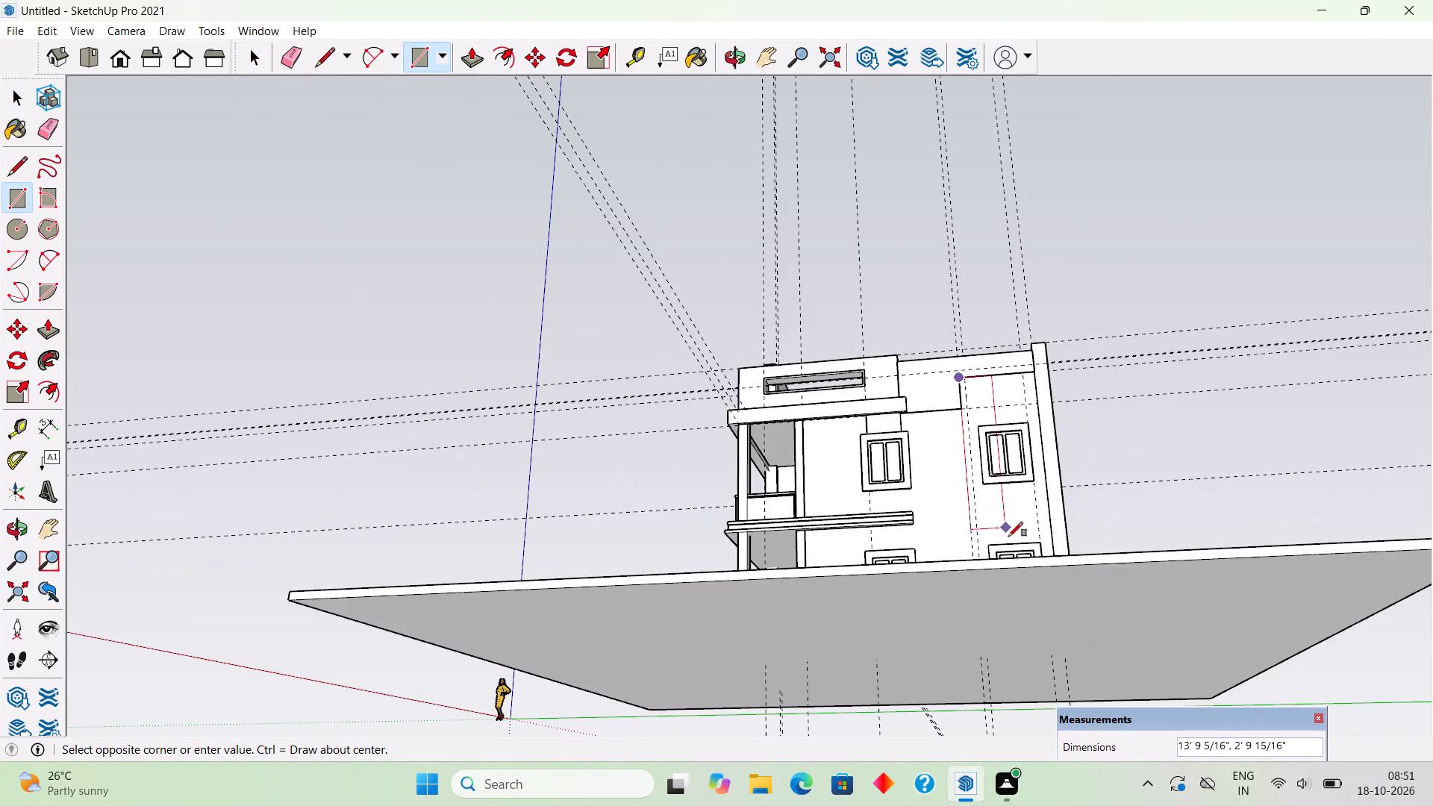
scroll(1010, 538, "up", 4)
middle_click_drag(1016, 540, 1051, 680)
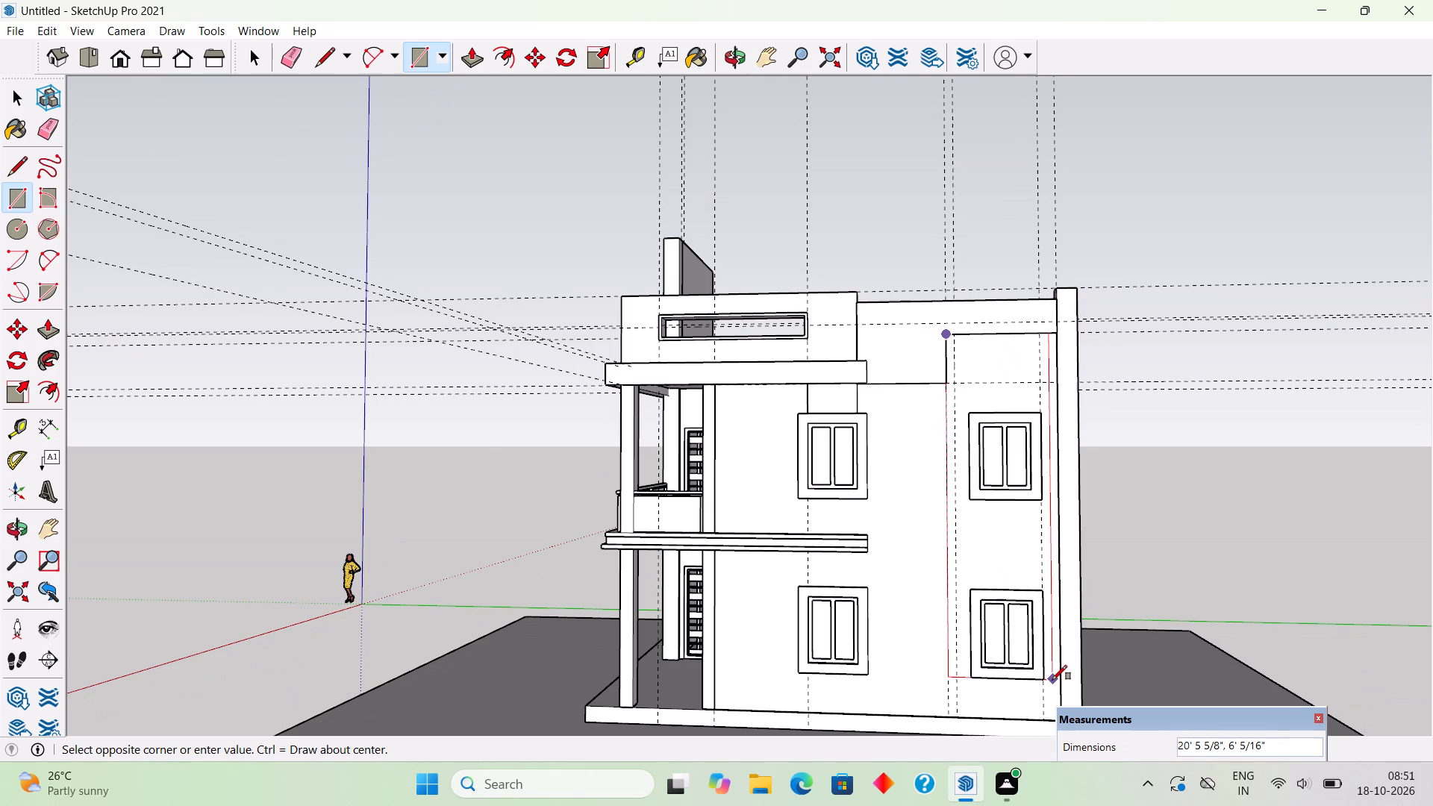
scroll(1050, 664, "down", 1)
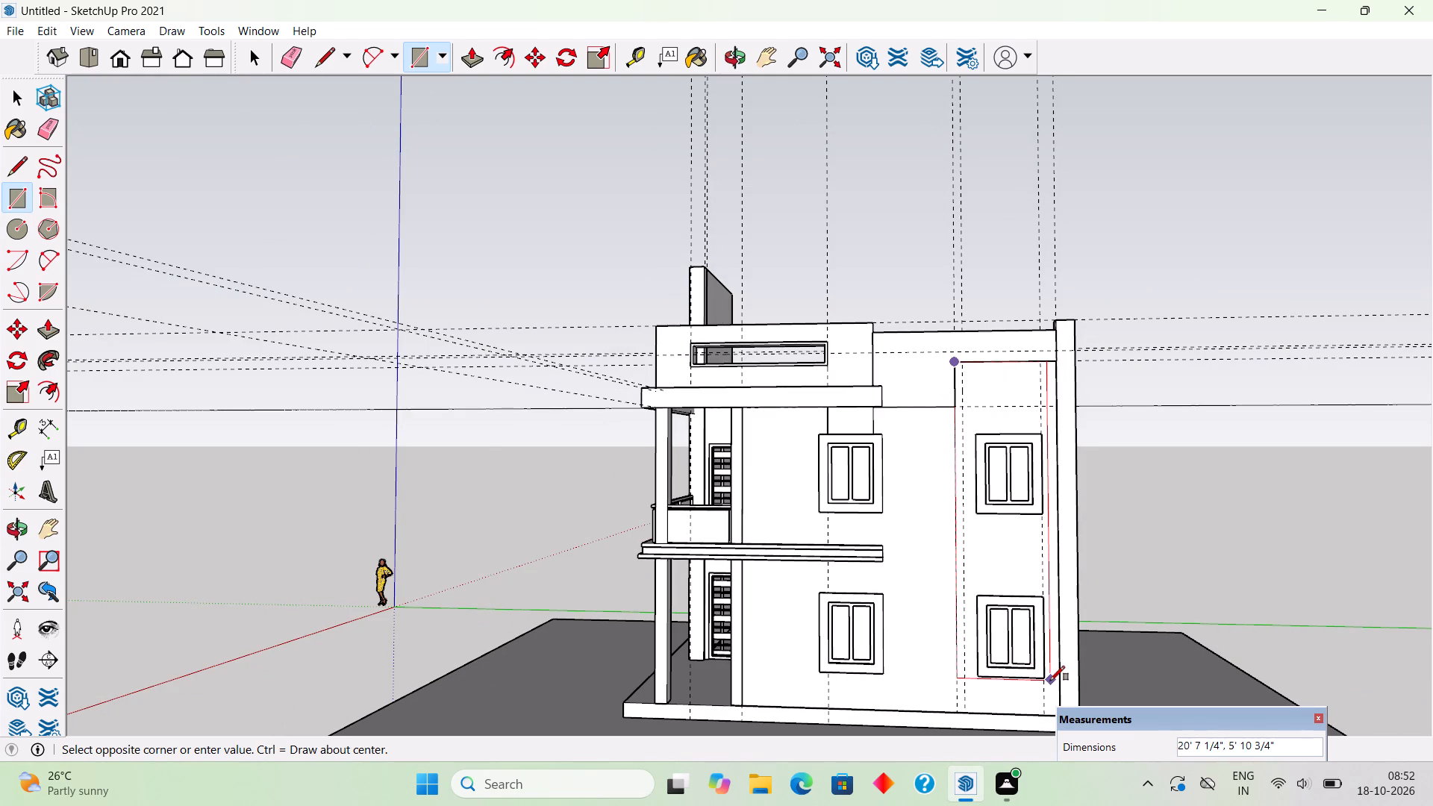
scroll(1057, 713, "up", 4)
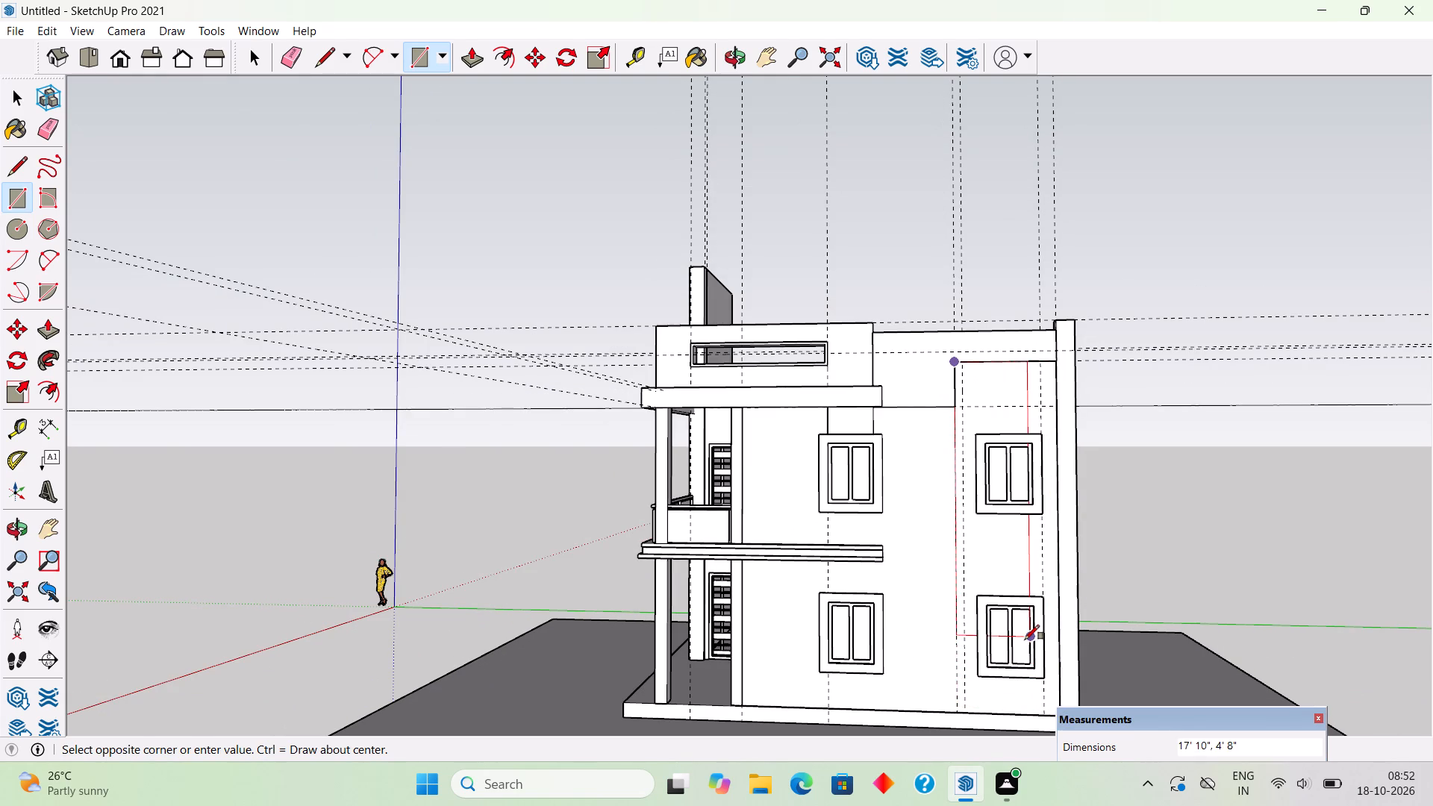
scroll(1025, 640, "down", 3)
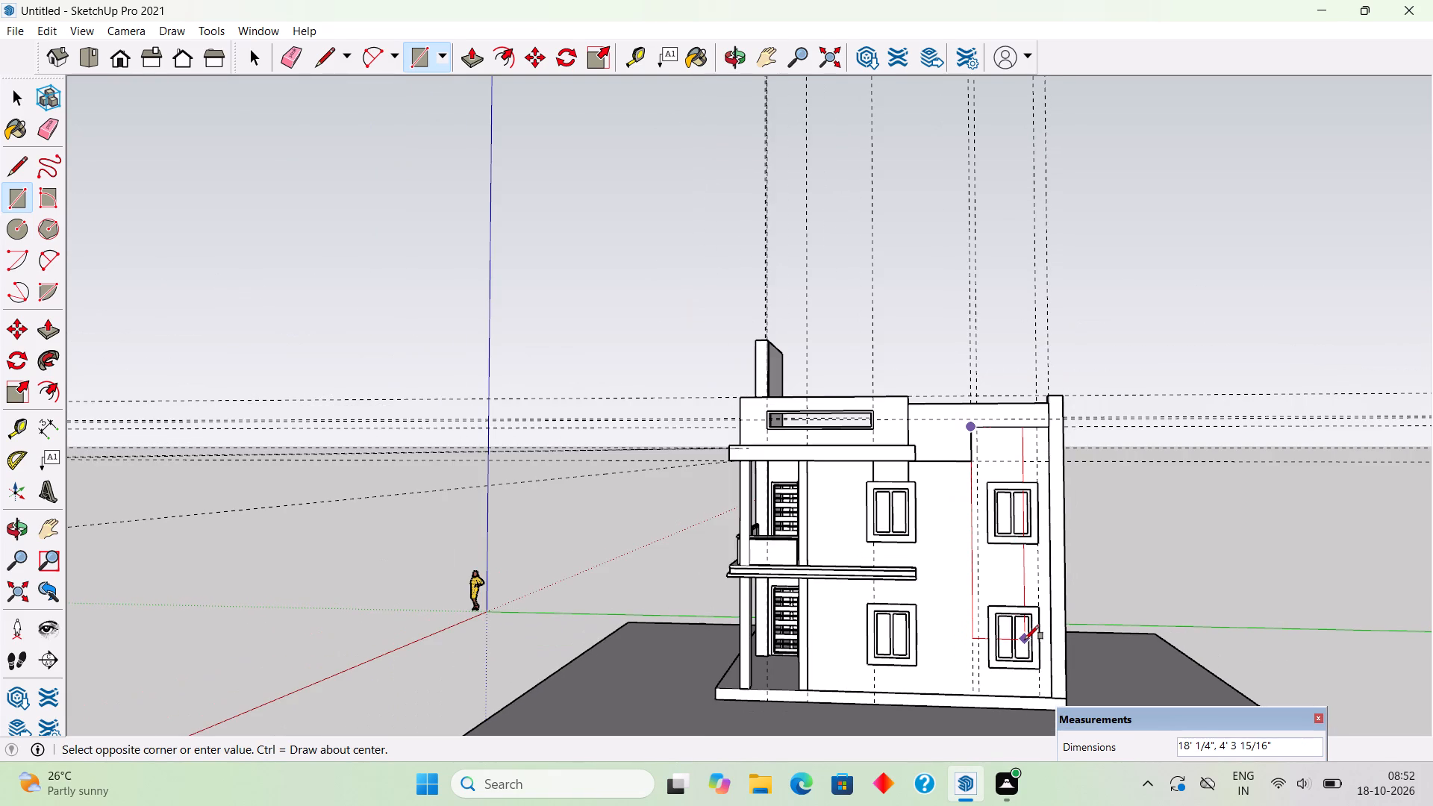
scroll(1019, 731, "up", 4)
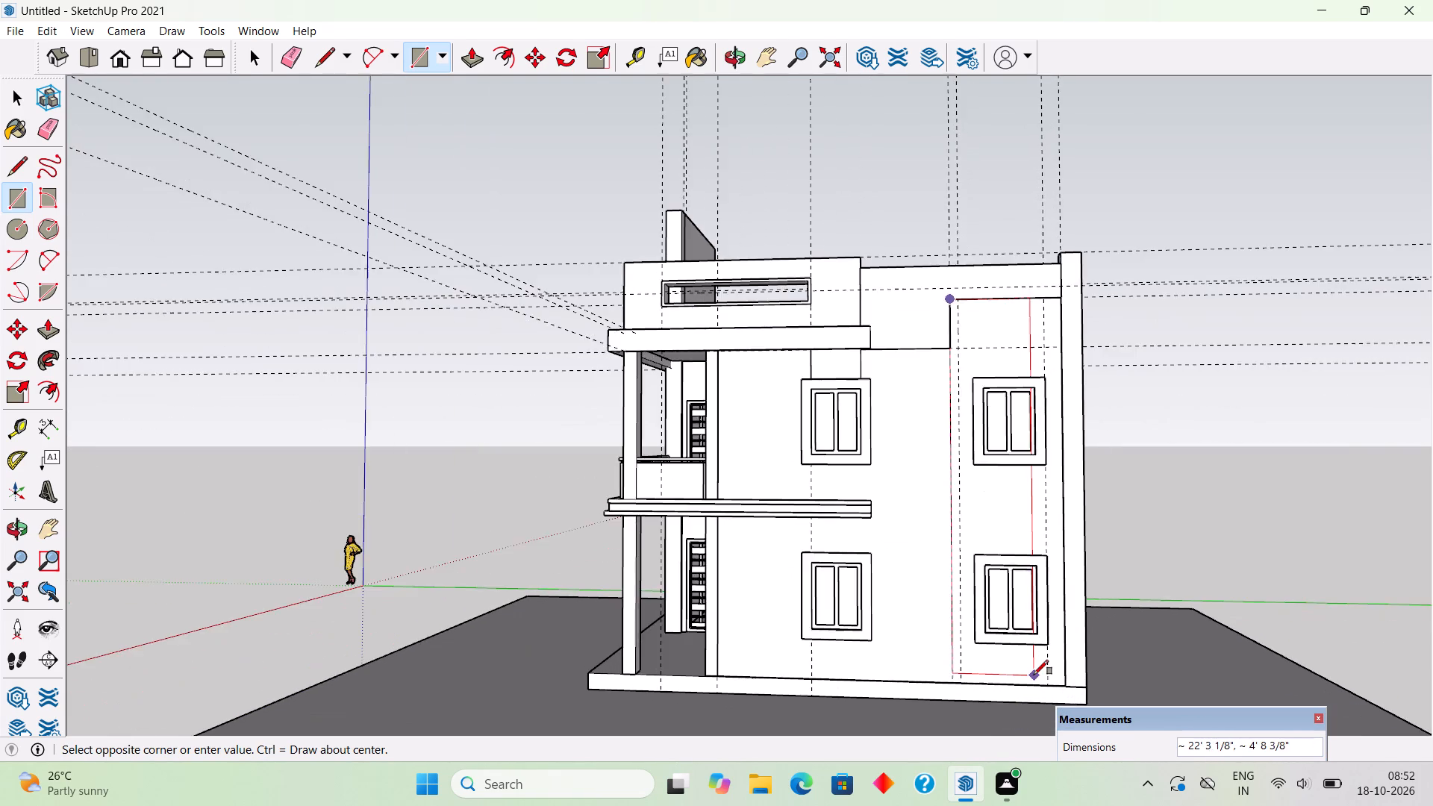
scroll(1034, 675, "up", 8)
middle_click_drag(1084, 666, 1128, 672)
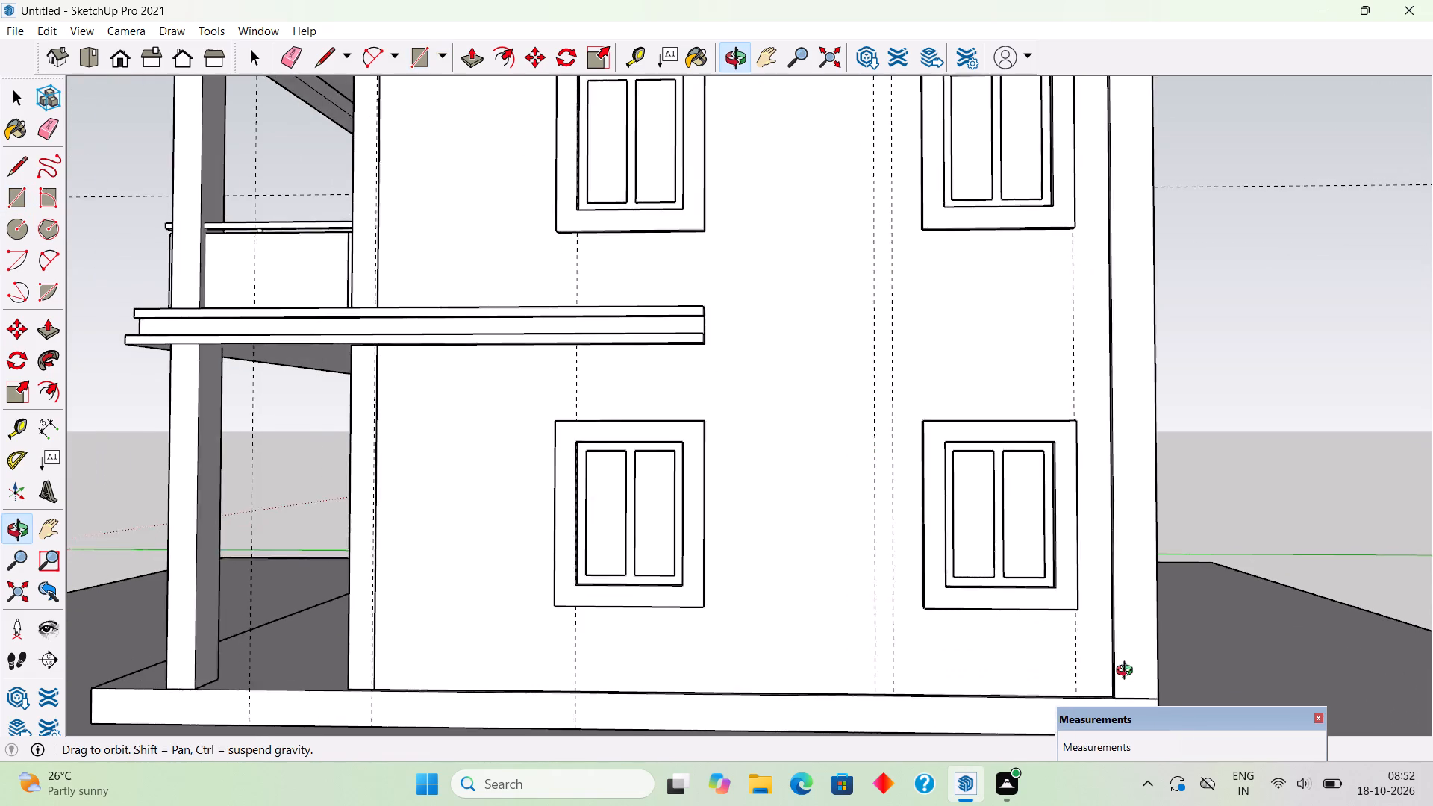
middle_click_drag(1128, 672, 1148, 670)
scroll(1138, 670, "up", 13)
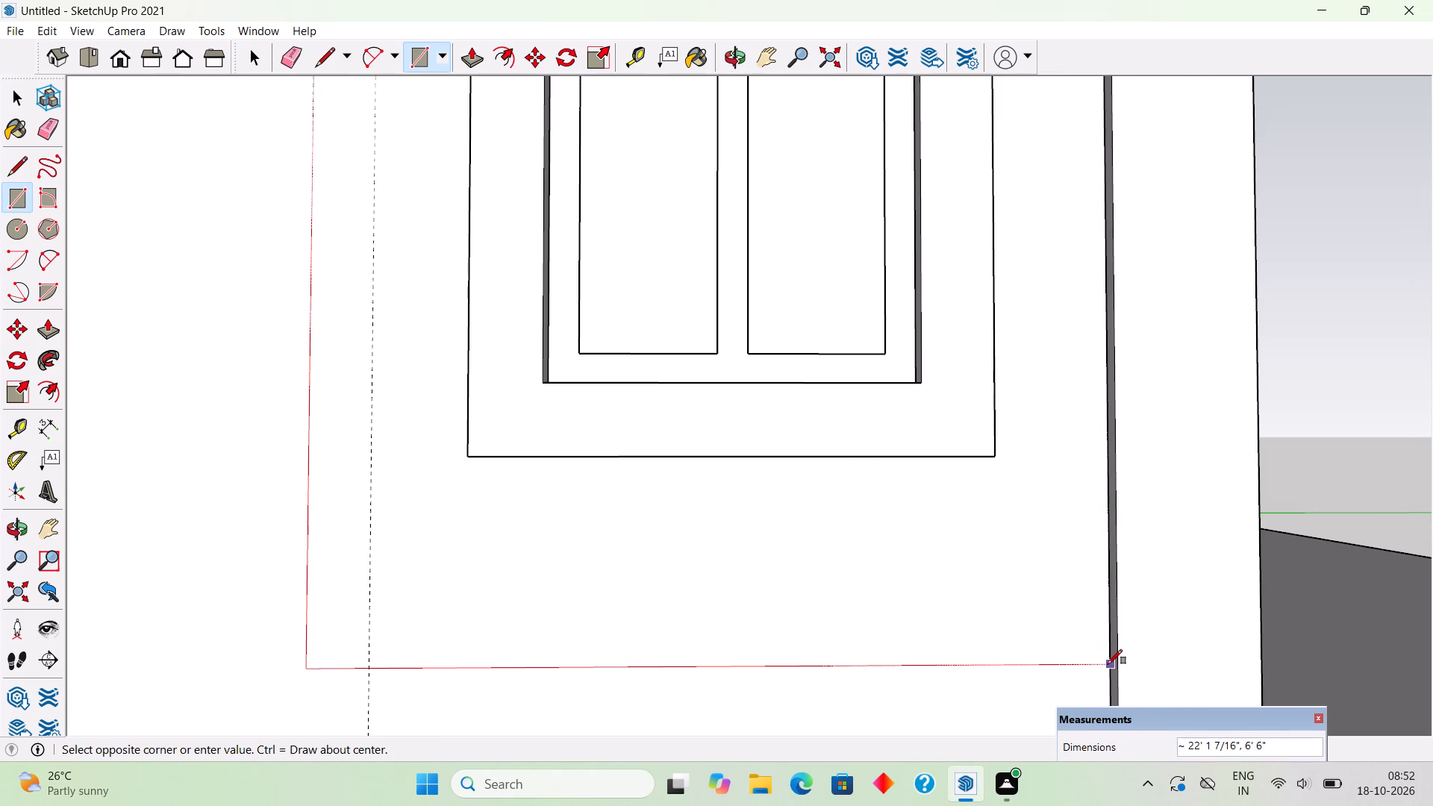
left_click(1108, 664)
key("space")
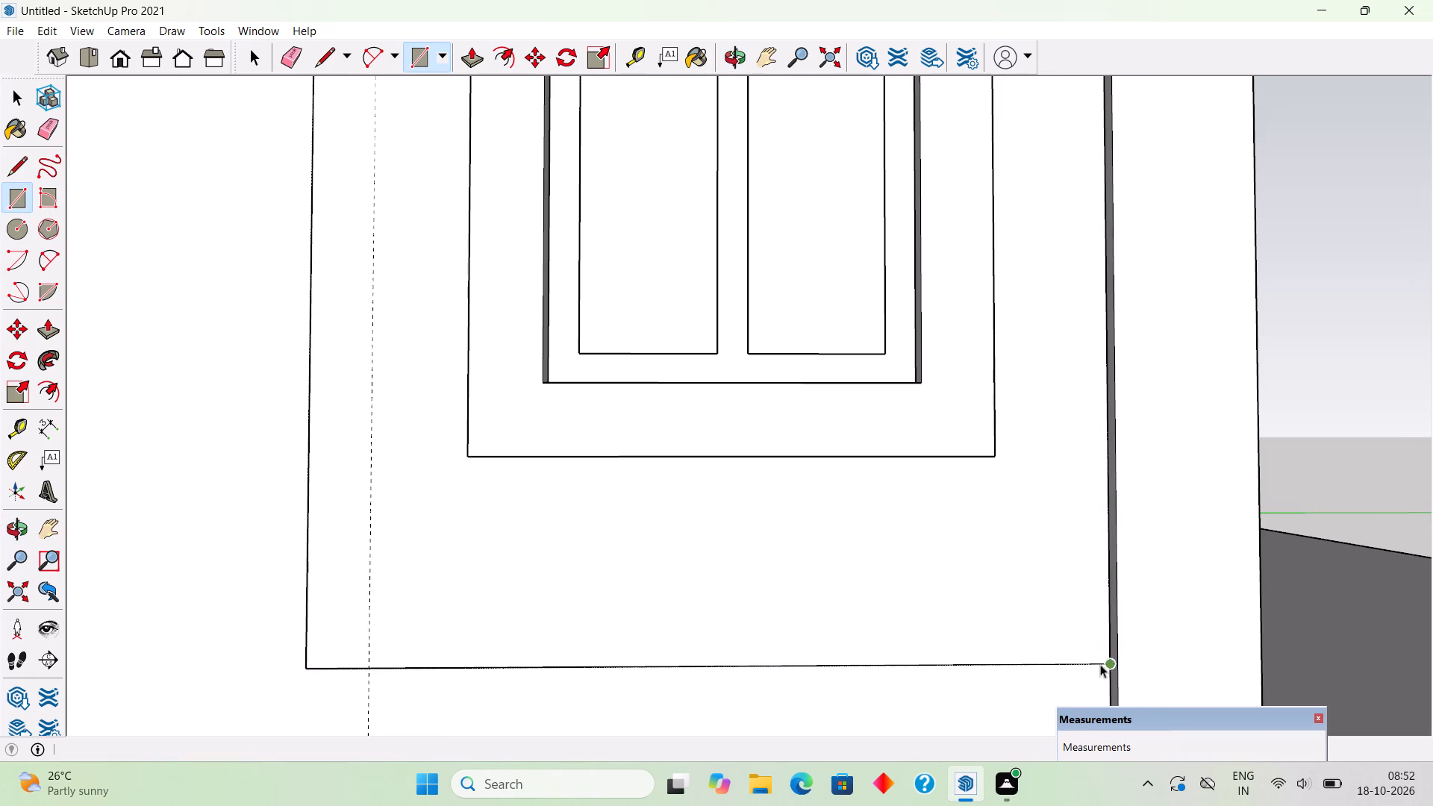
Select the tall wall face and a pane of its upper-floor window to examine how the faces are divided.
scroll(986, 625, "down", 19)
scroll(881, 210, "up", 7)
middle_click_drag(940, 229, 961, 319)
left_click(984, 250)
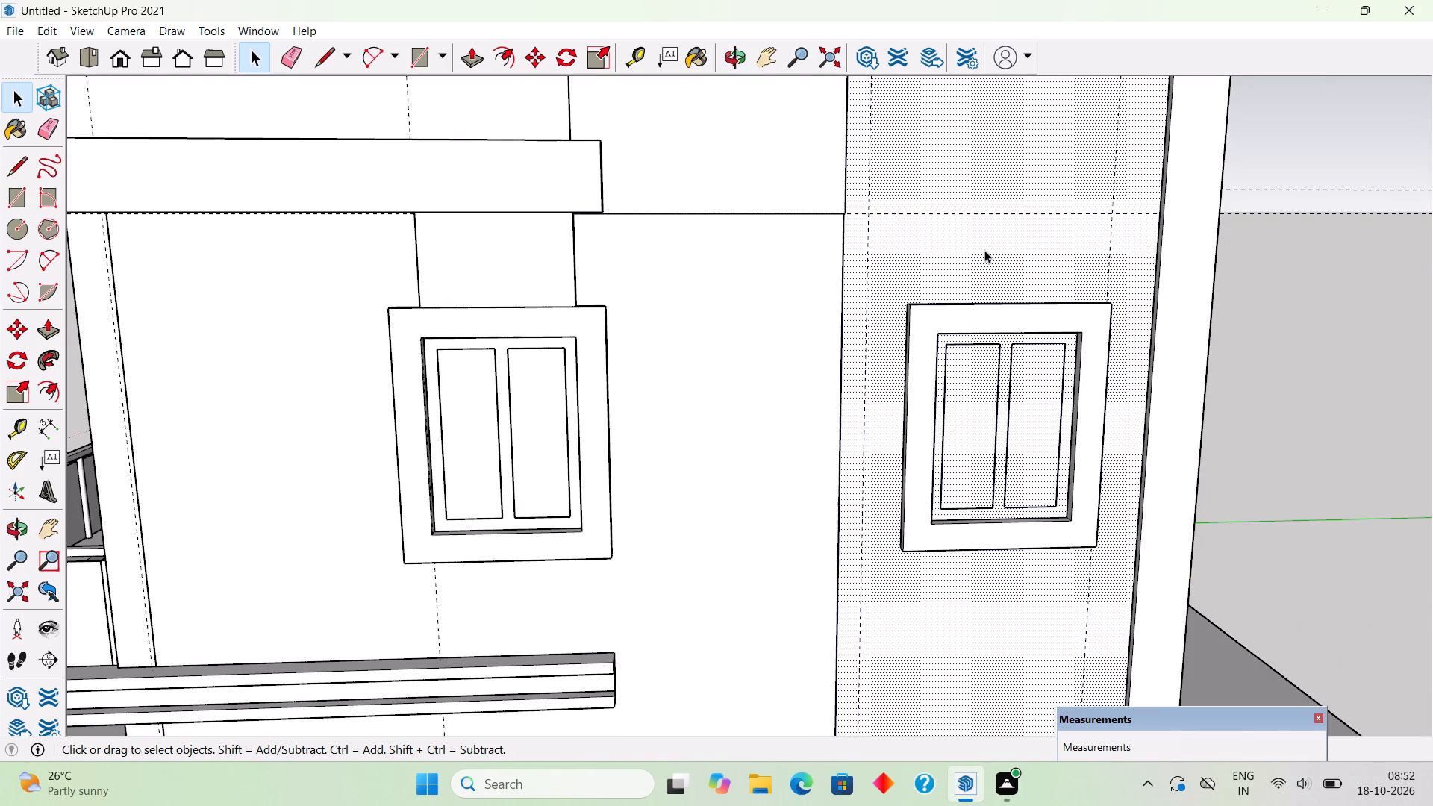
scroll(983, 293, "up", 6)
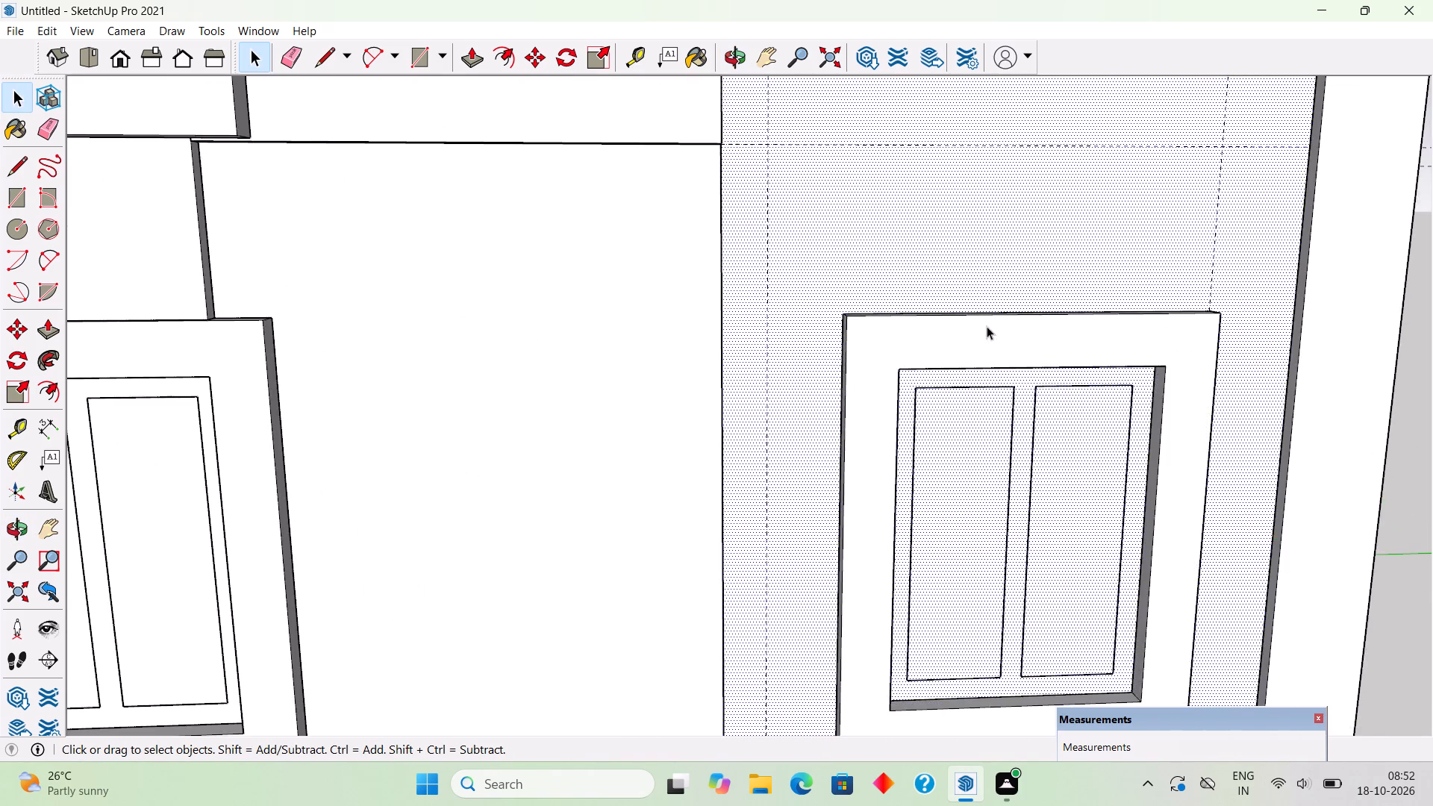
middle_click_drag(967, 318, 807, 66)
scroll(941, 374, "up", 3)
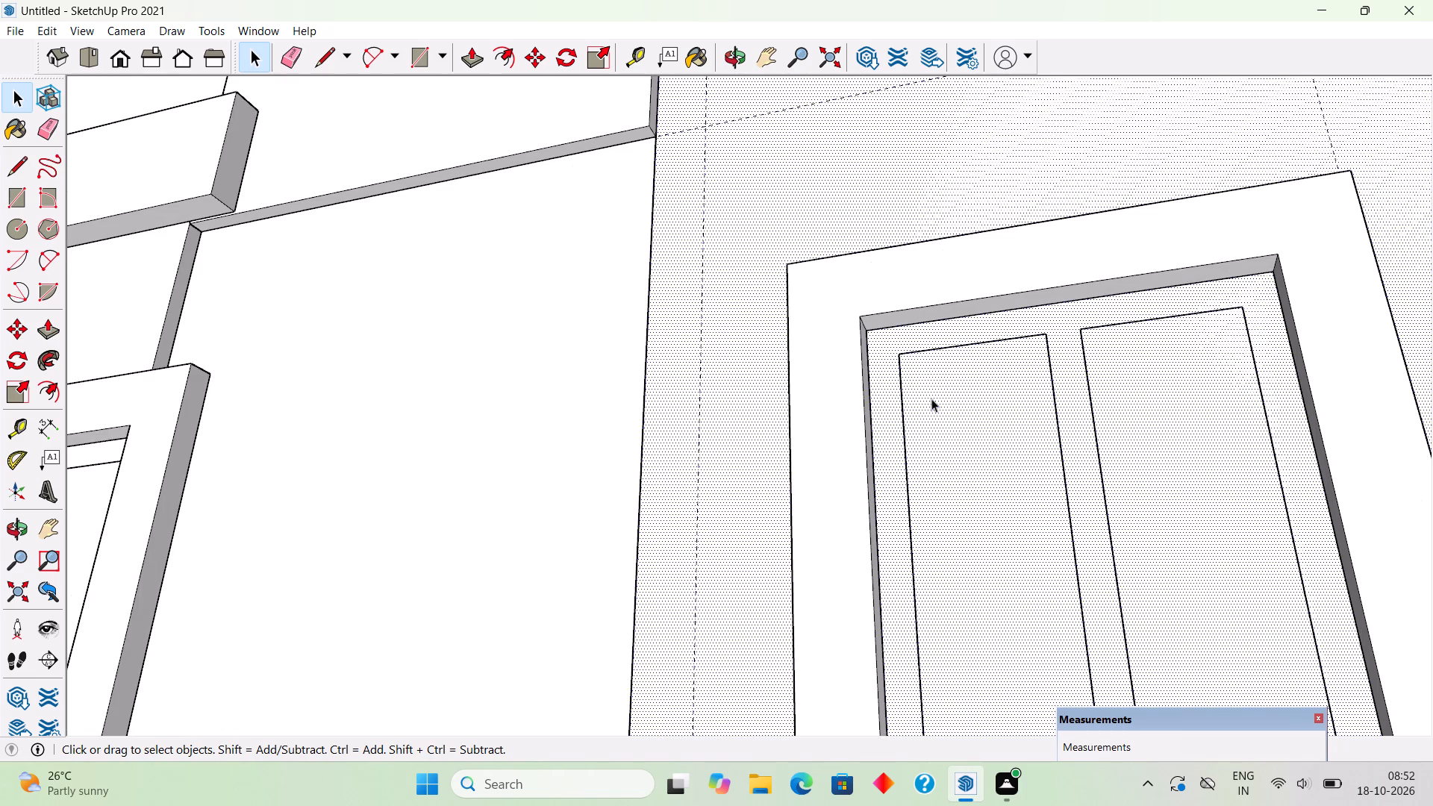
left_click(931, 399)
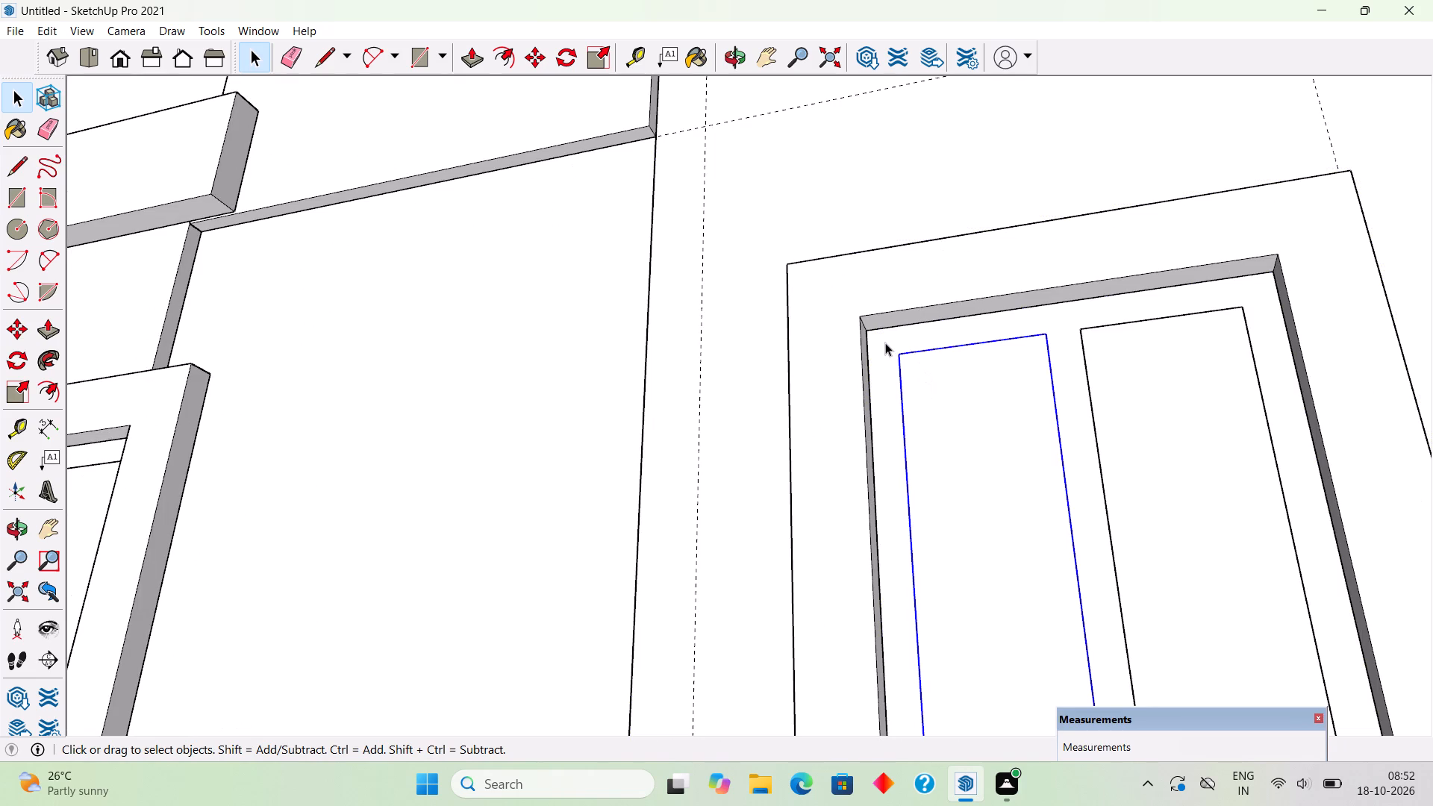
Draw a 4' by 3' rectangle over the recessed opening of the upper-floor window beside the vertical strip.
key("r")
left_click(870, 331)
scroll(1040, 371, "down", 5)
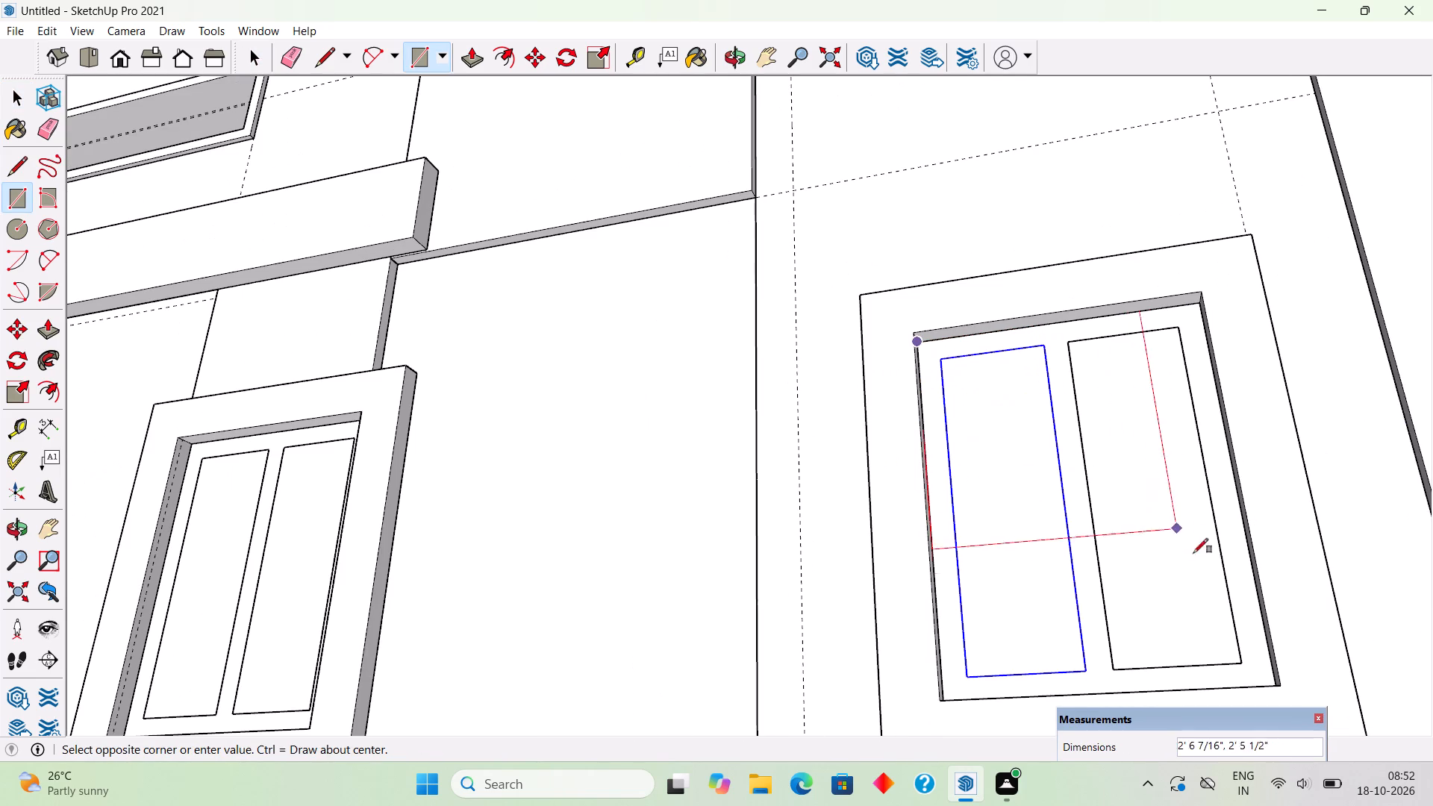
middle_click_drag(1247, 634, 1243, 664)
scroll(1243, 664, "down", 3)
scroll(1169, 412, "down", 6)
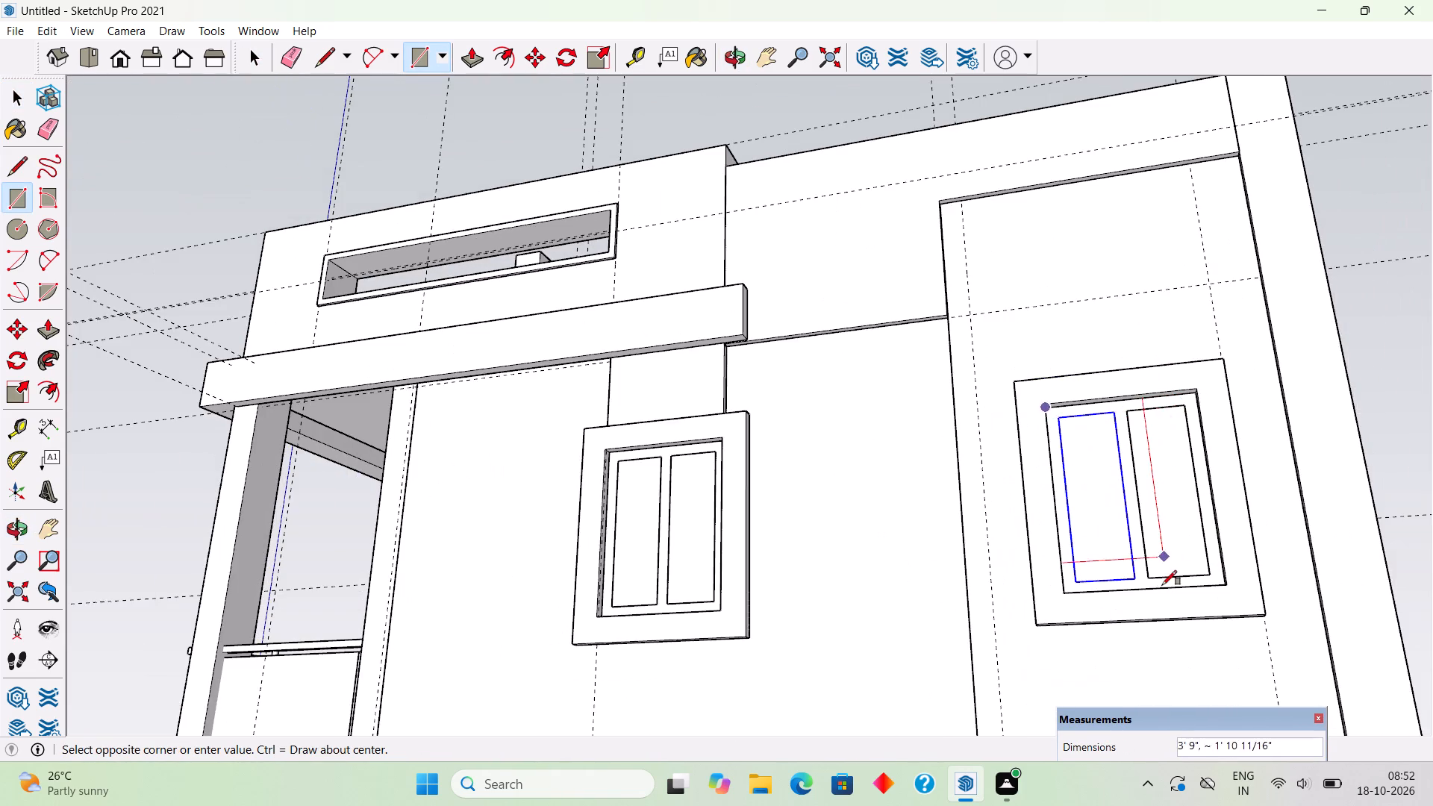
middle_click_drag(1170, 599, 1230, 665)
scroll(1241, 646, "up", 7)
middle_click_drag(1129, 331, 1164, 425)
scroll(1163, 440, "down", 5)
scroll(1151, 263, "down", 6)
middle_click_drag(1199, 469, 1211, 551)
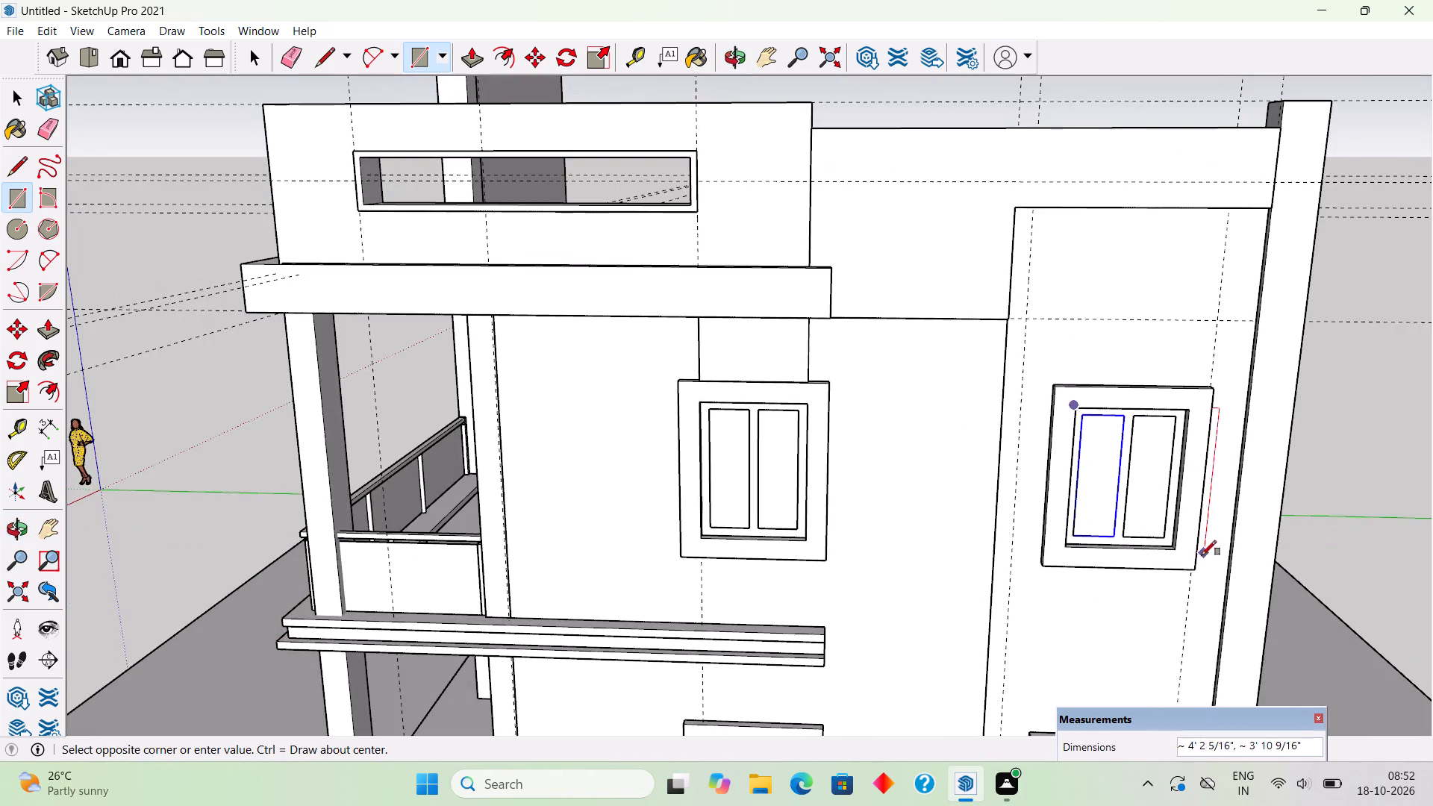
scroll(1202, 555, "up", 20)
scroll(1202, 555, "up", 2)
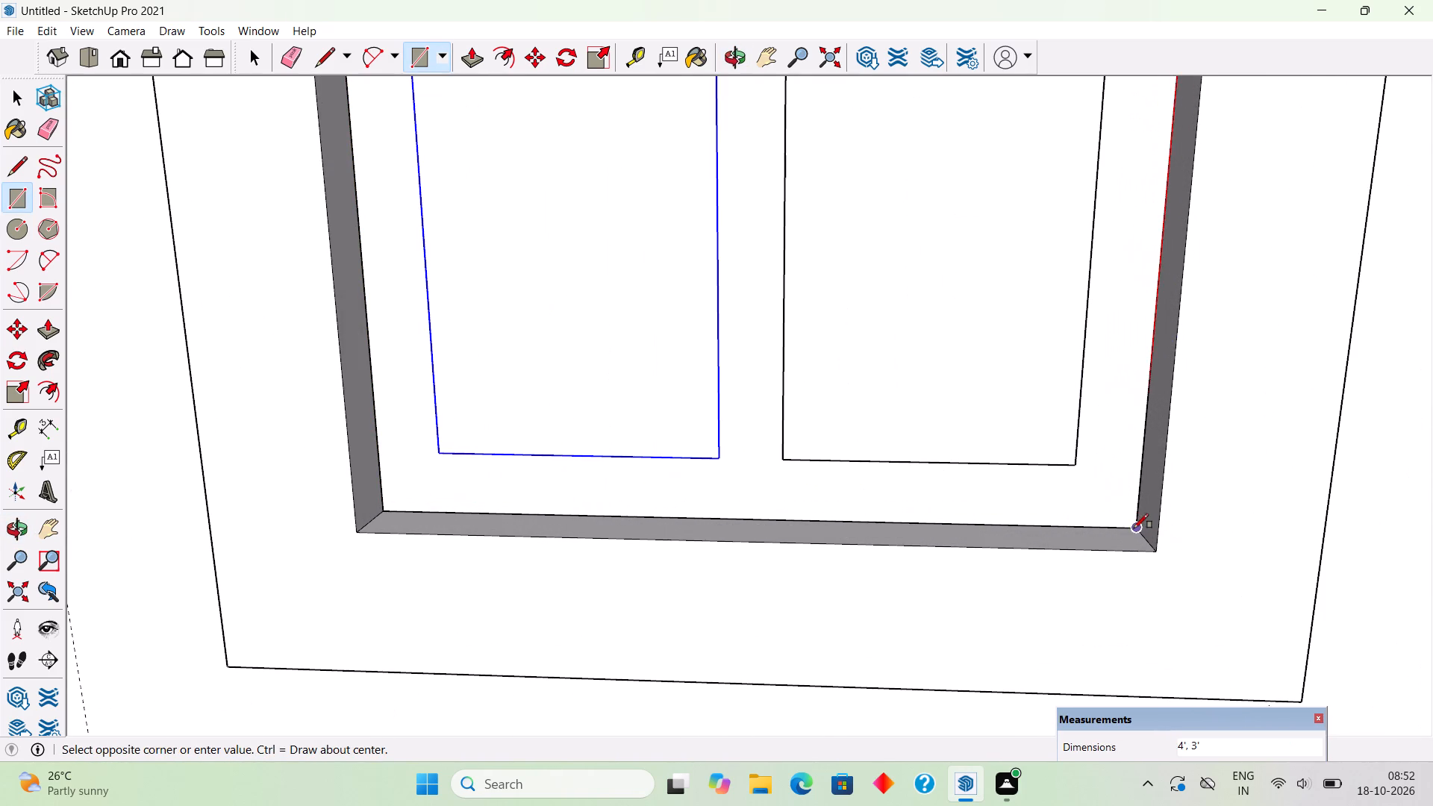
left_click(1134, 528)
left_click(884, 507)
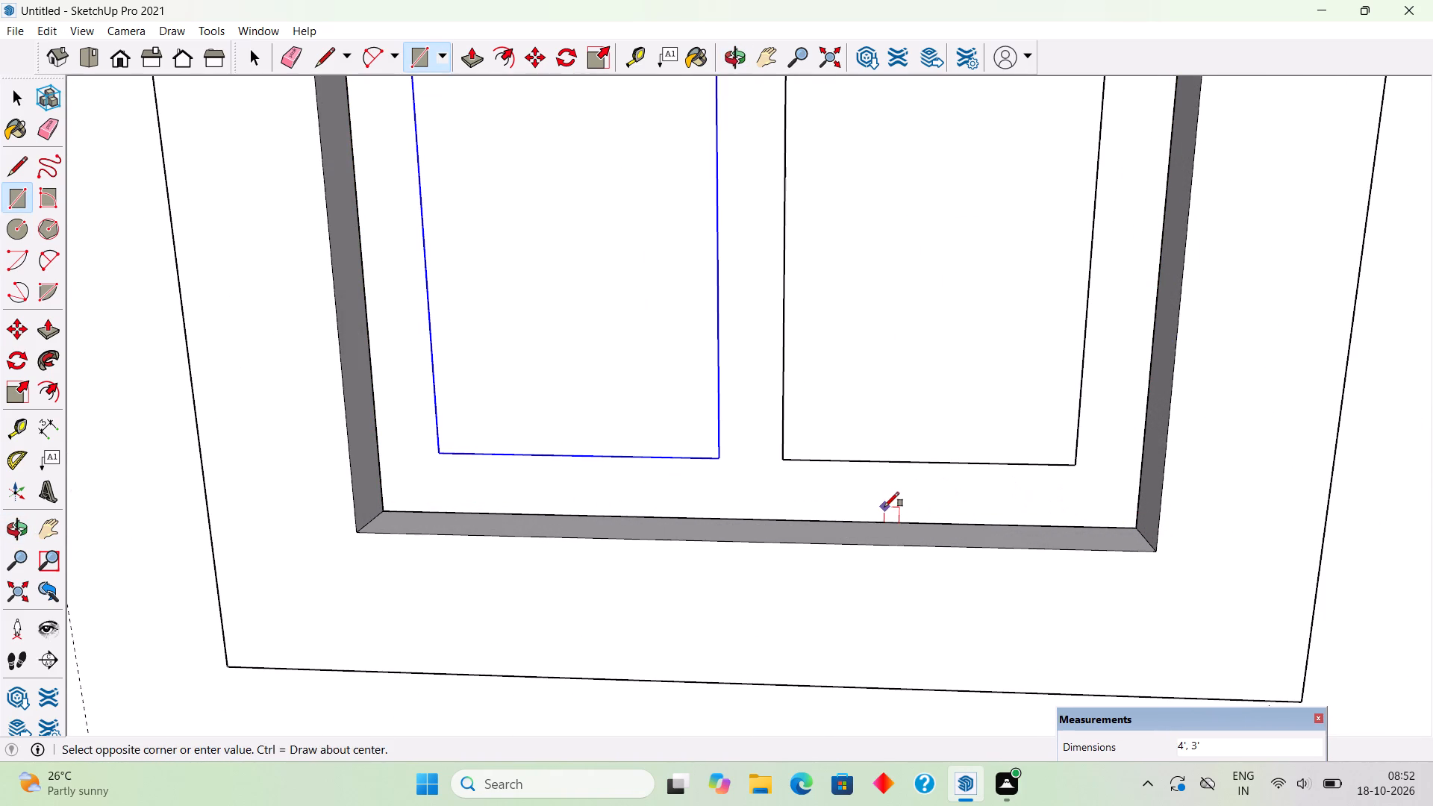
Delete the face filling the upper-floor window's recessed opening beside the vertical strip.
key("space")
left_click(887, 503)
scroll(887, 503, "down", 10)
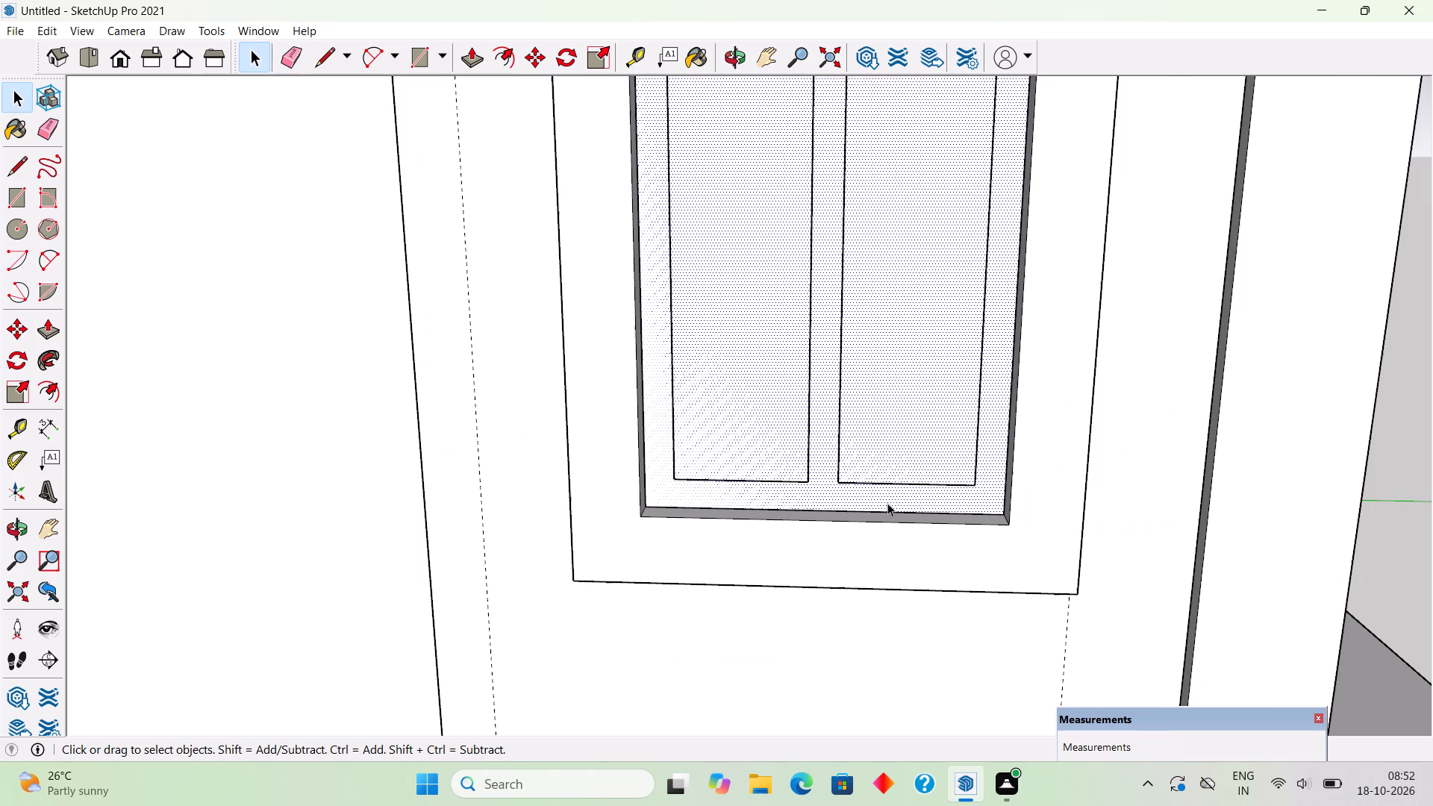
key("Delete")
Draw a 4' by 3' rectangle over the recessed opening of the ground-floor window beside the vertical strip.
scroll(887, 503, "down", 12)
scroll(895, 412, "down", 7)
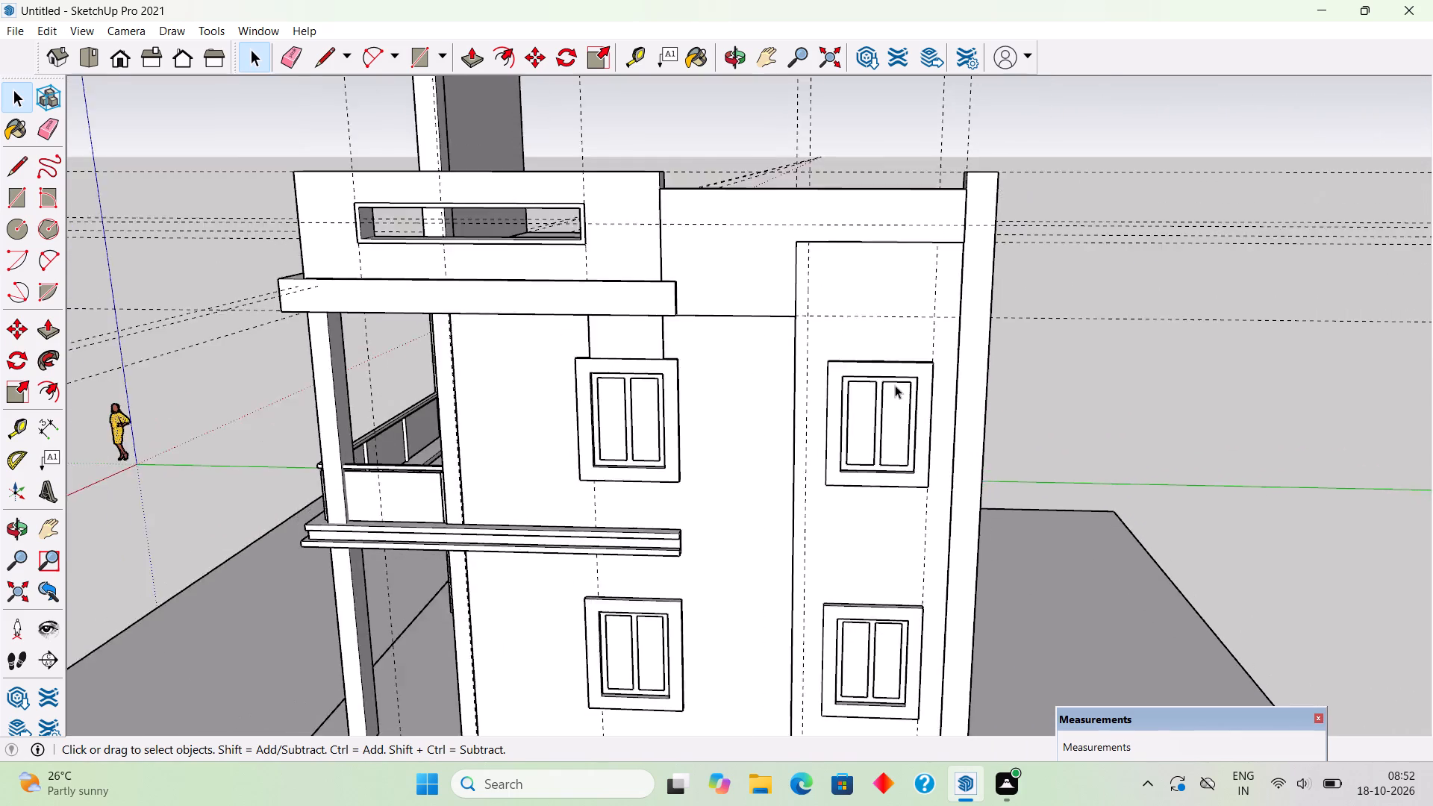
scroll(895, 385, "down", 4)
scroll(894, 690, "up", 16)
scroll(898, 611, "down", 3)
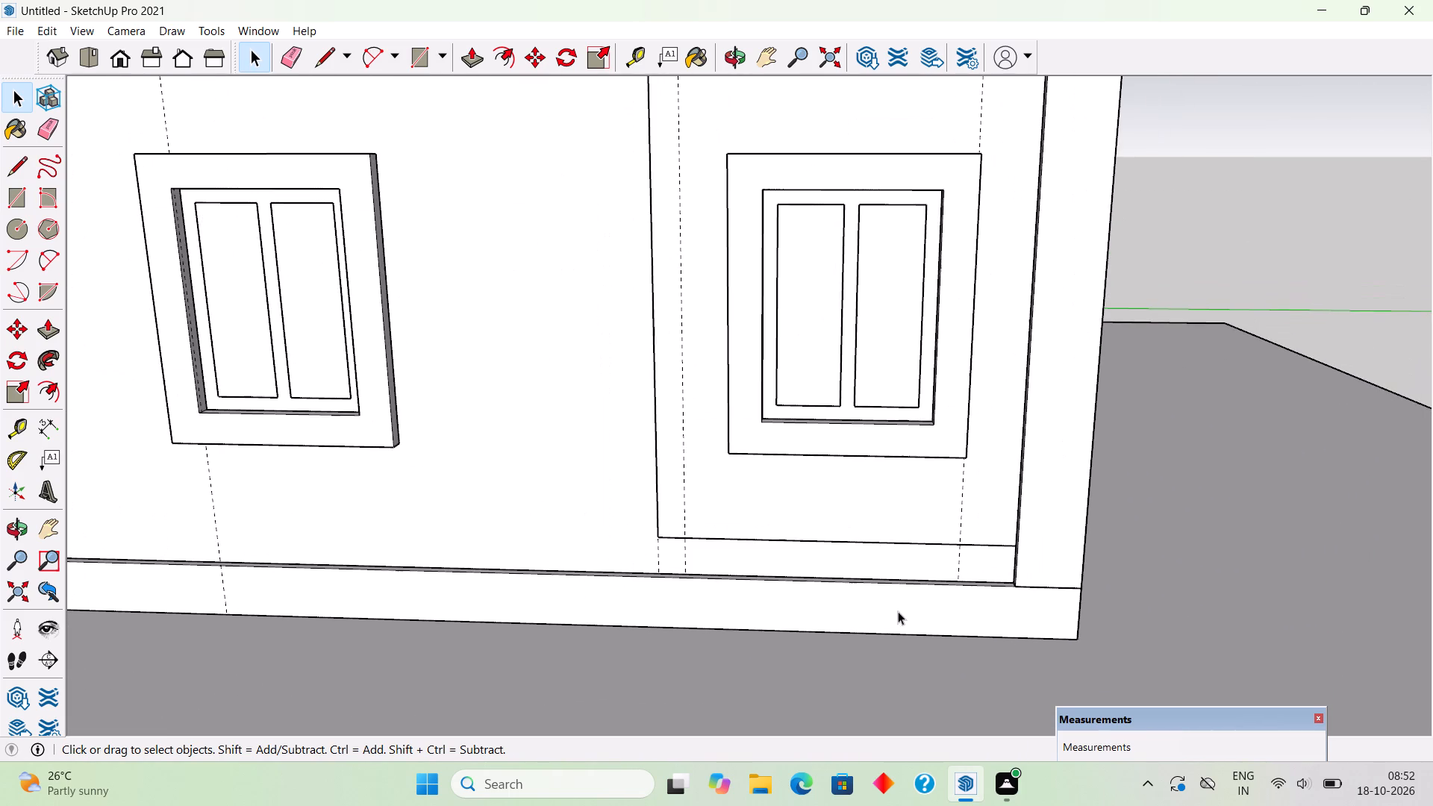
scroll(896, 130, "up", 7)
middle_click_drag(799, 143, 771, 75)
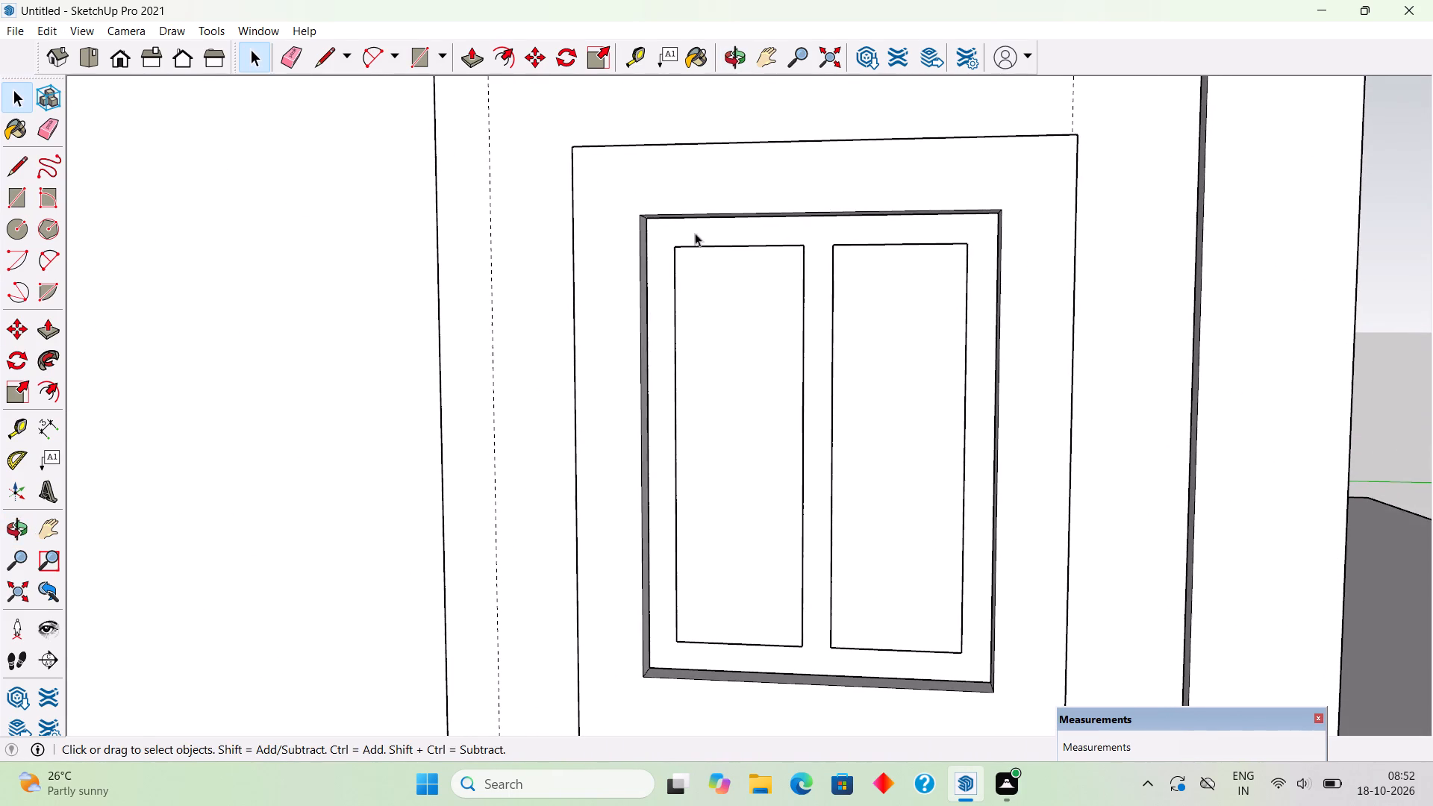
key("r")
scroll(658, 259, "up", 4)
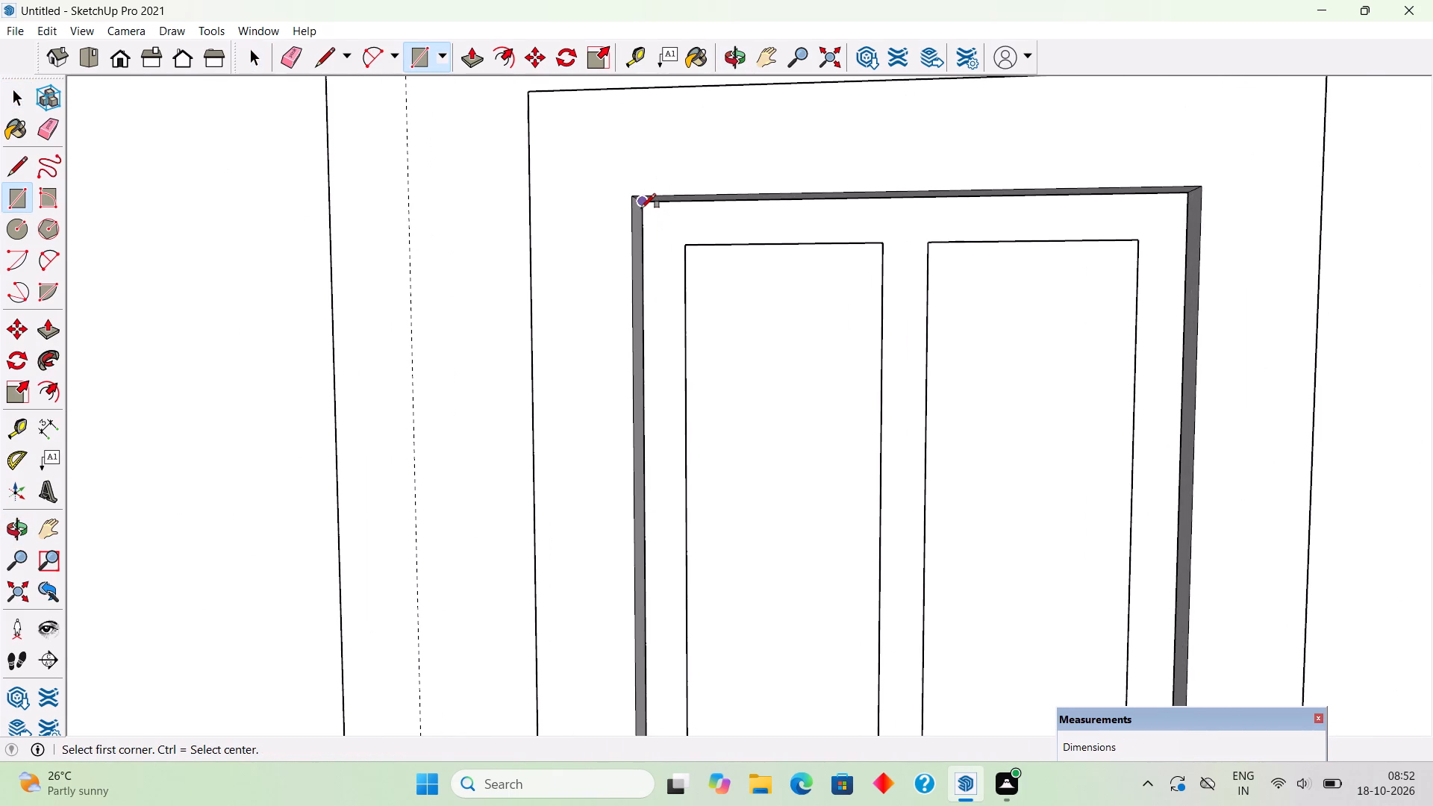
left_click(641, 208)
scroll(861, 335, "down", 9)
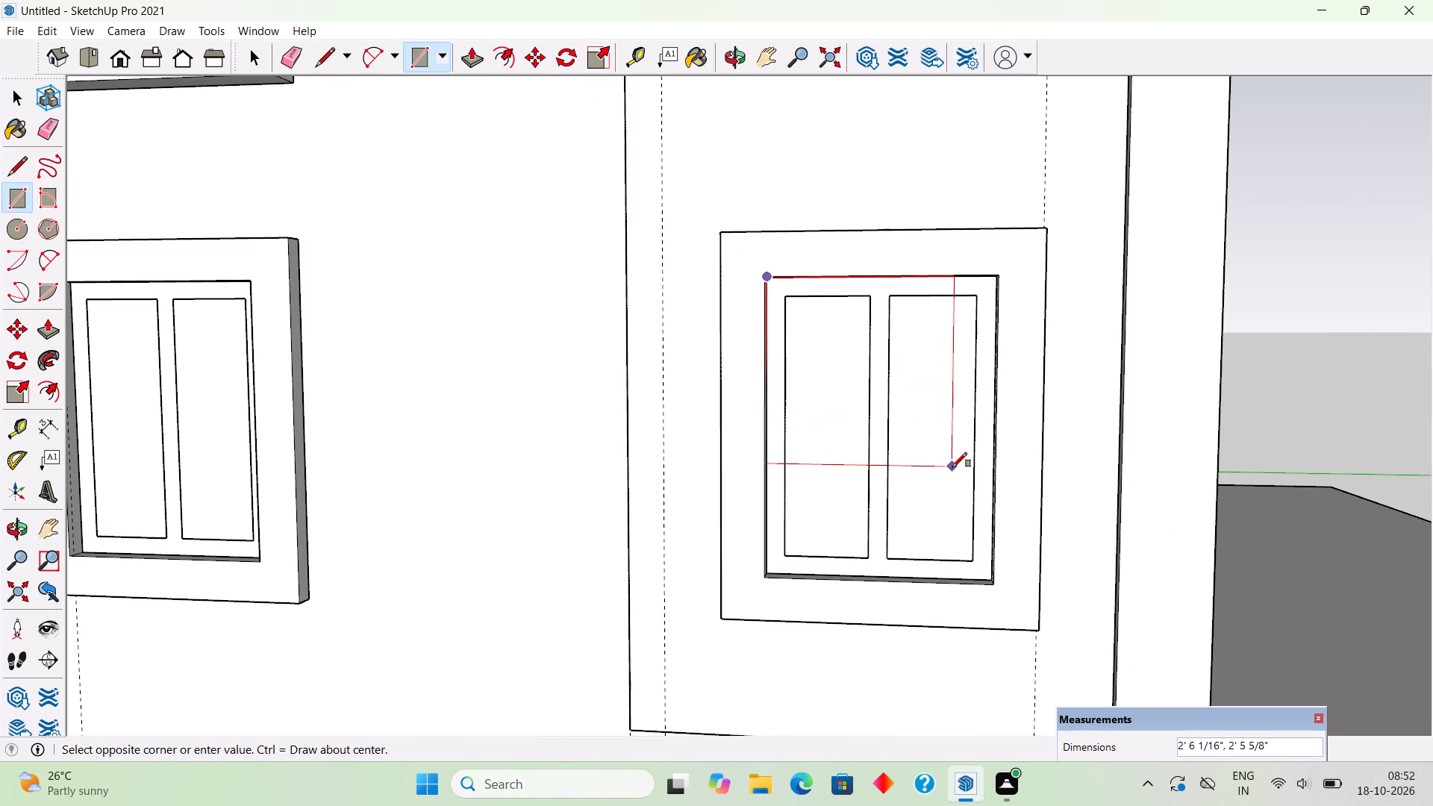
key("r")
scroll(902, 343, "up", 7)
scroll(747, 275, "up", 6)
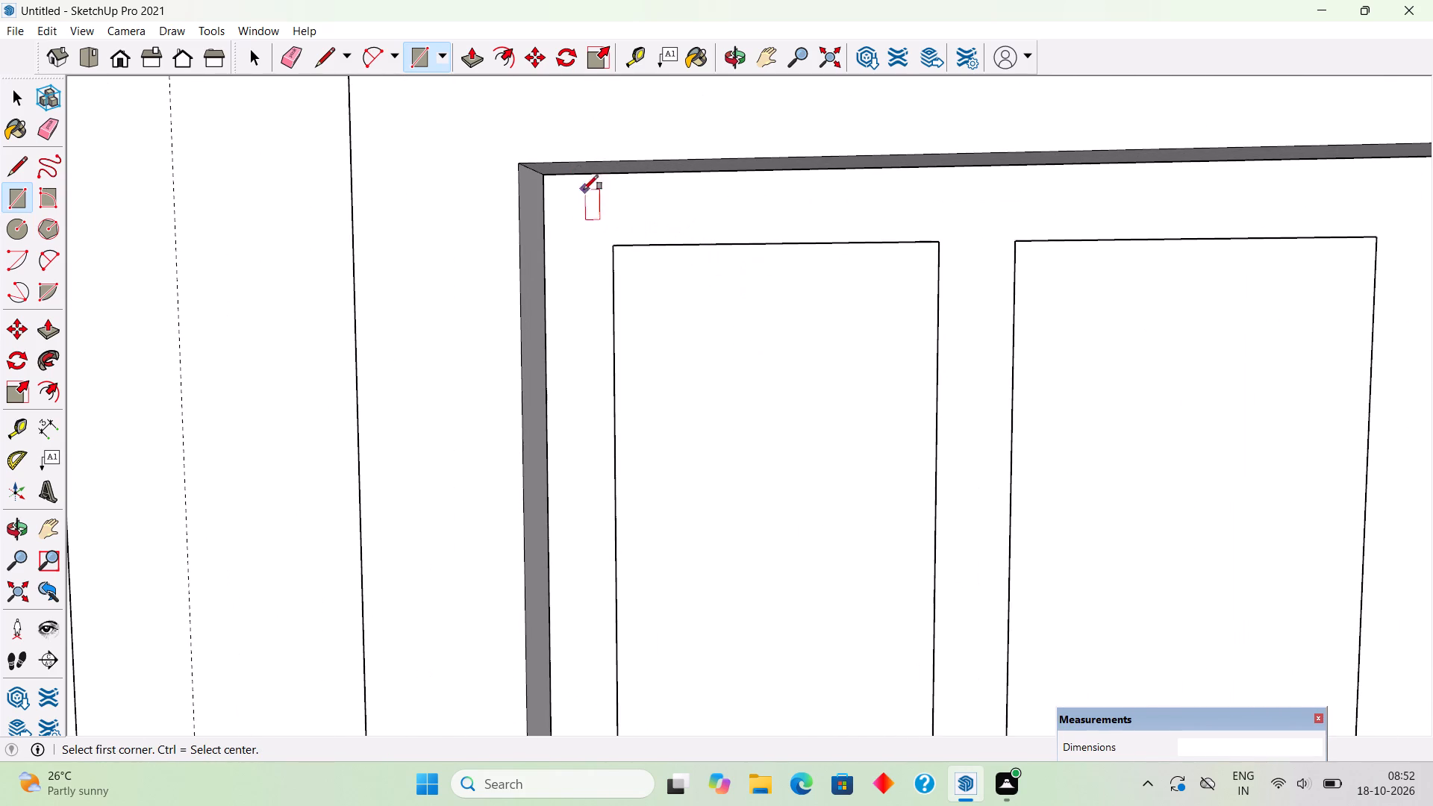
left_click(545, 175)
scroll(840, 320, "down", 14)
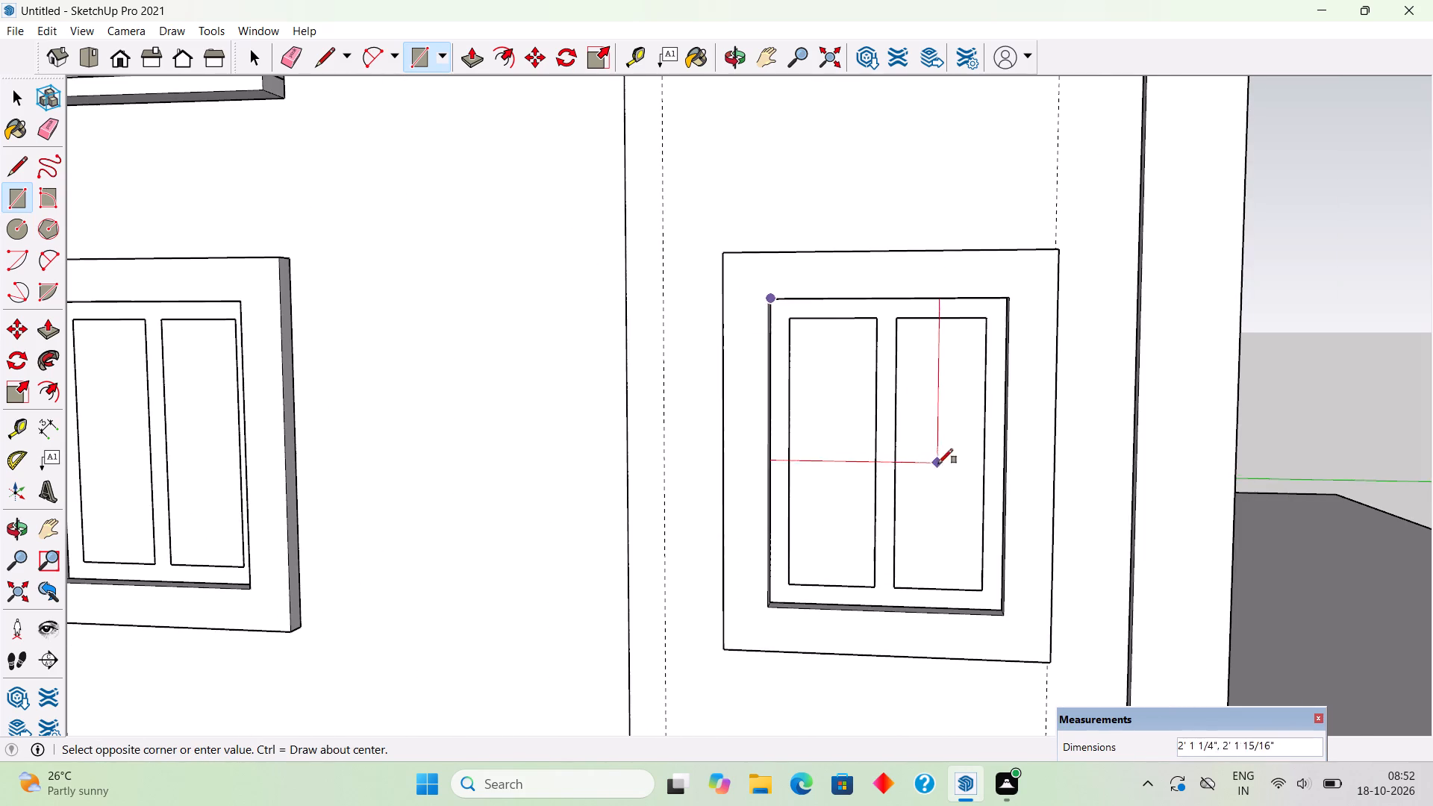
scroll(975, 543, "up", 4)
scroll(995, 615, "up", 1)
left_click(1010, 646)
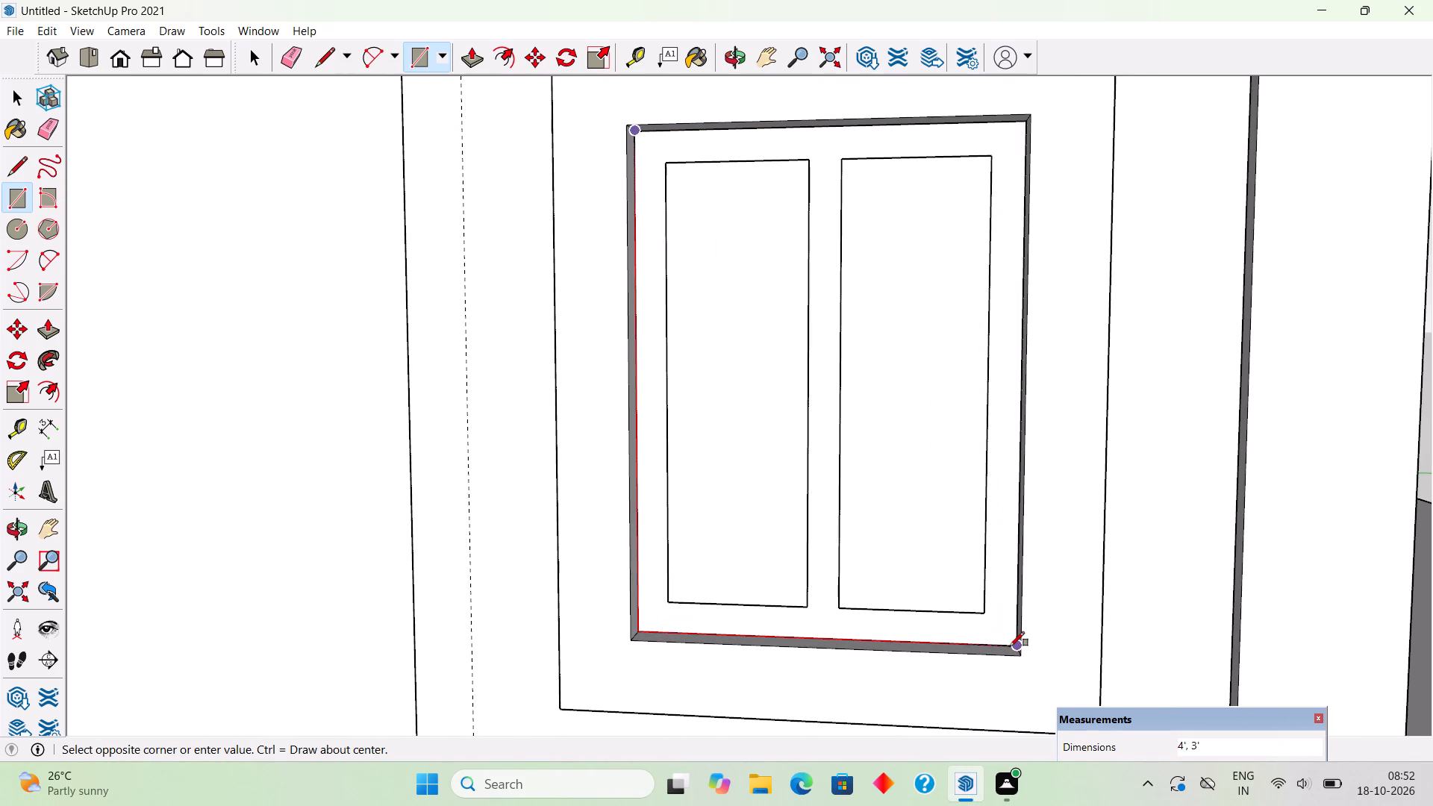
Delete the face filling the ground-floor window's recessed opening.
key("space")
left_click(867, 624)
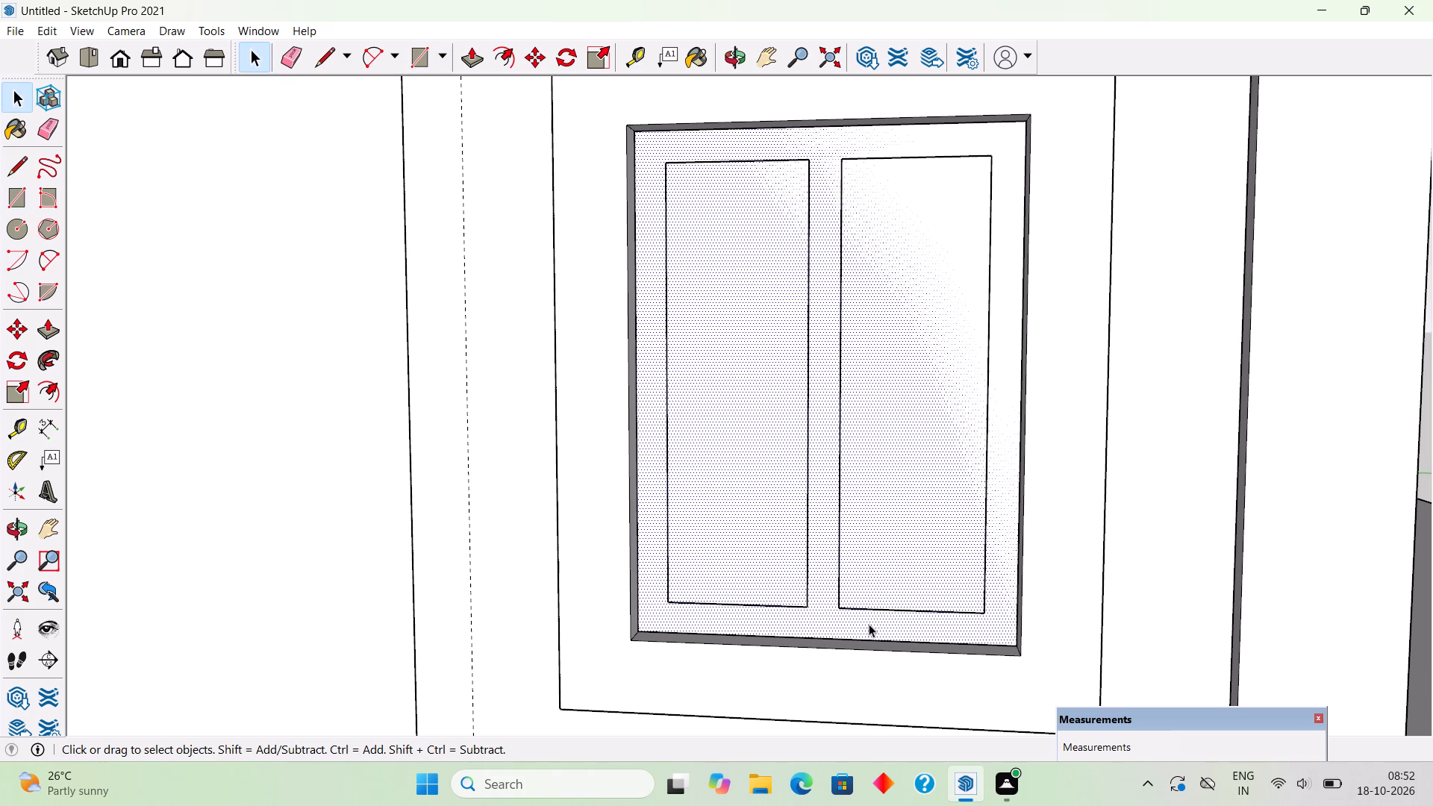
key("Delete")
Push/Pull the tall wall panel around the two windows outward by 1.5".
scroll(893, 566, "down", 4)
scroll(938, 513, "down", 6)
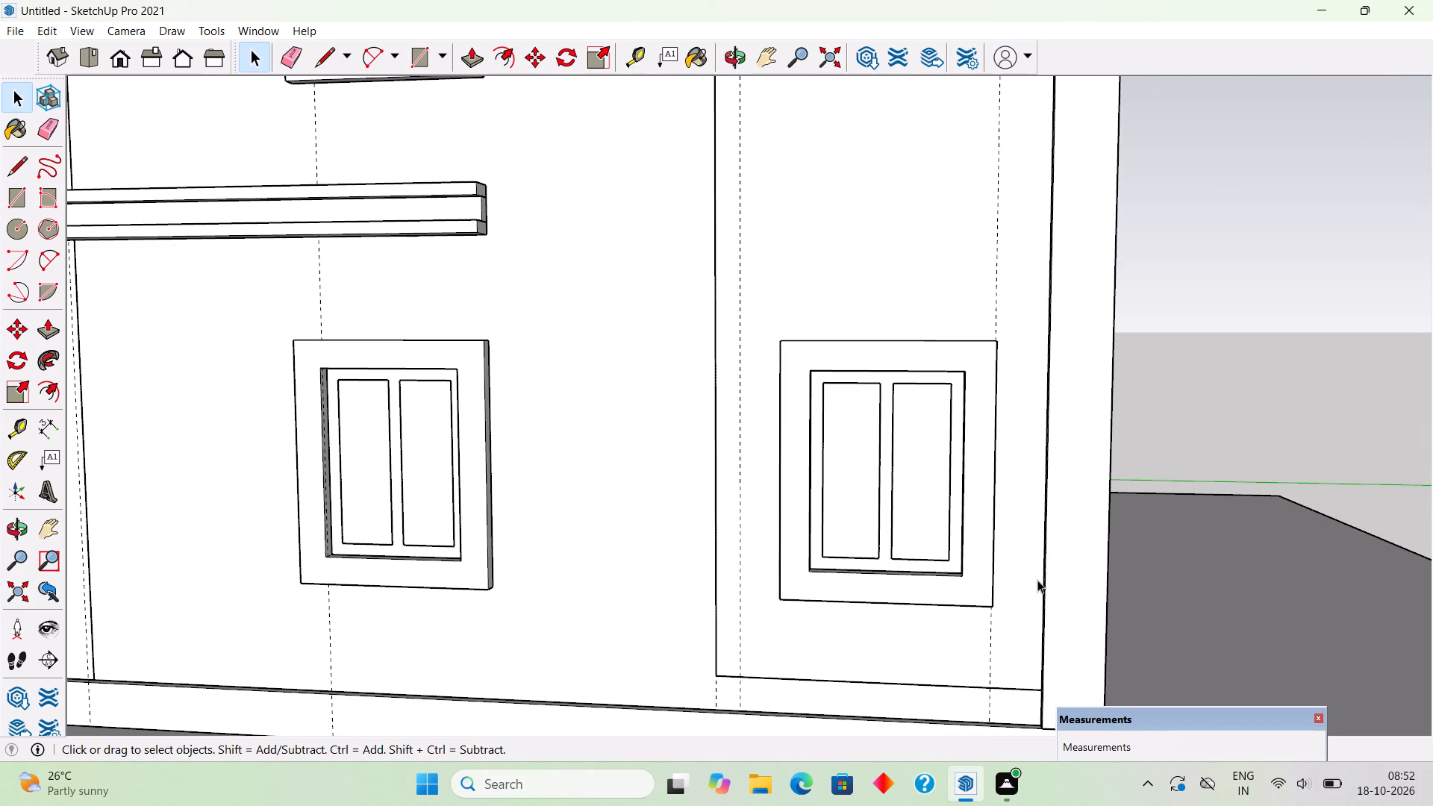
left_click(1017, 602)
scroll(1091, 575, "up", 3)
middle_click_drag(1077, 626, 1346, 634)
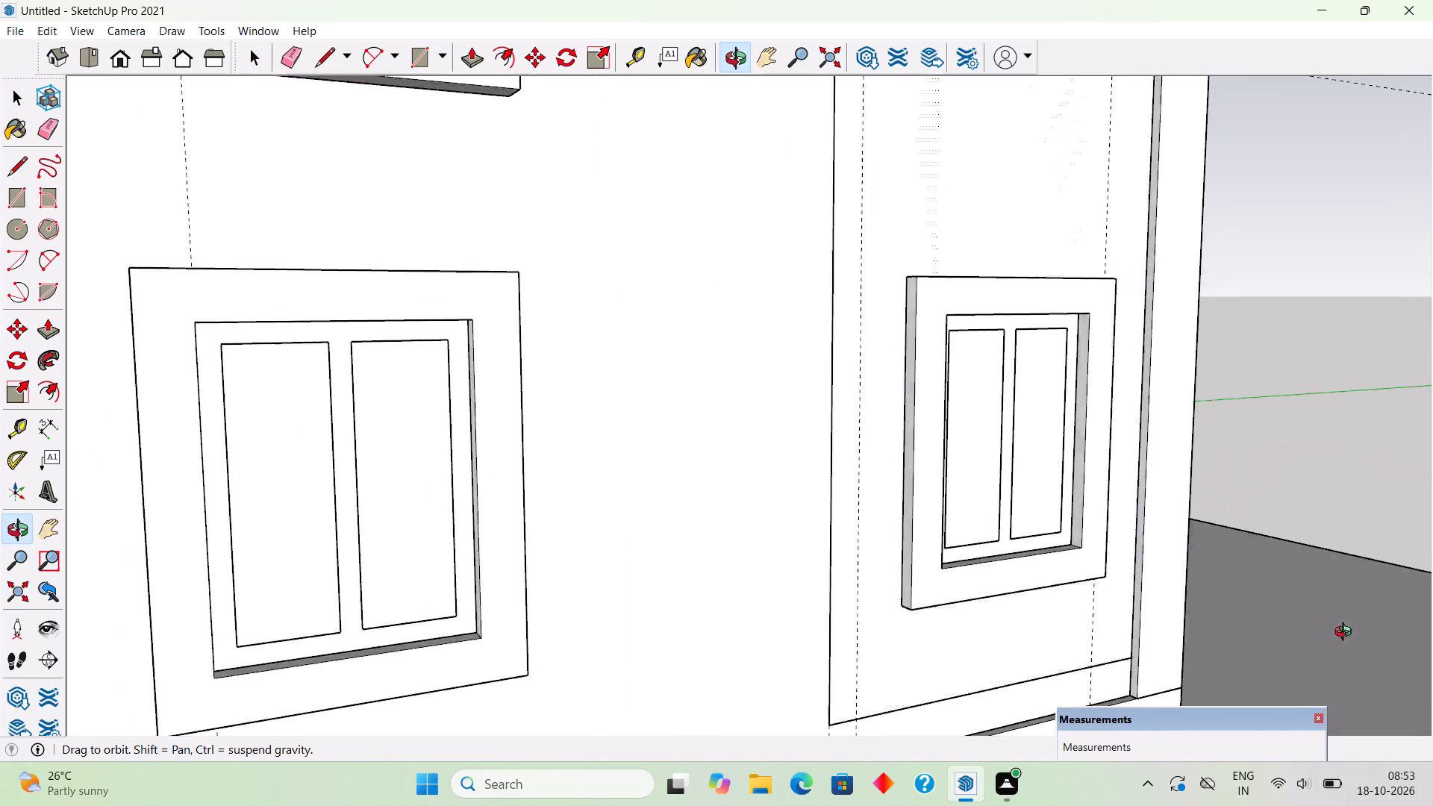
middle_click_drag(1346, 634, 1358, 625)
key("p")
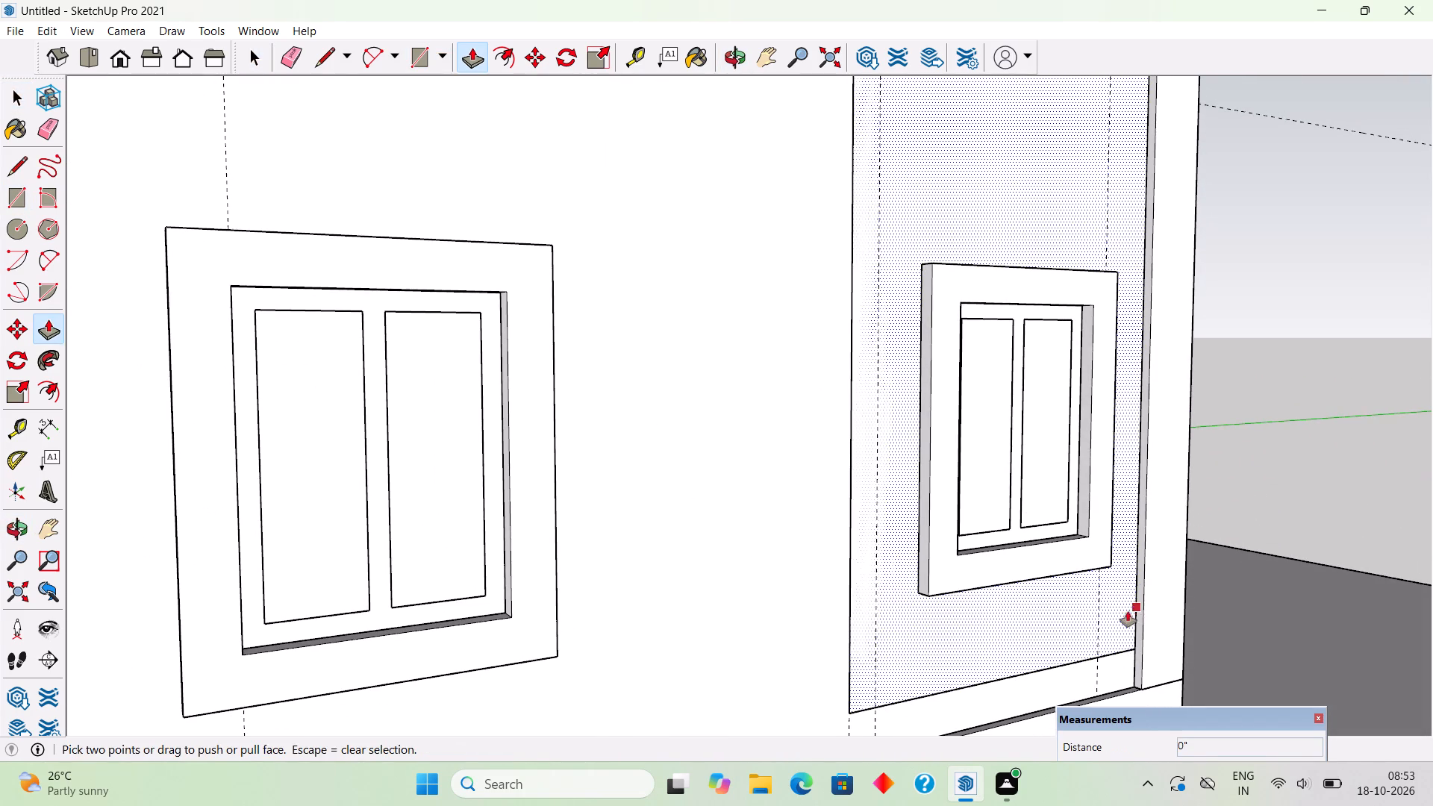
left_click(1125, 611)
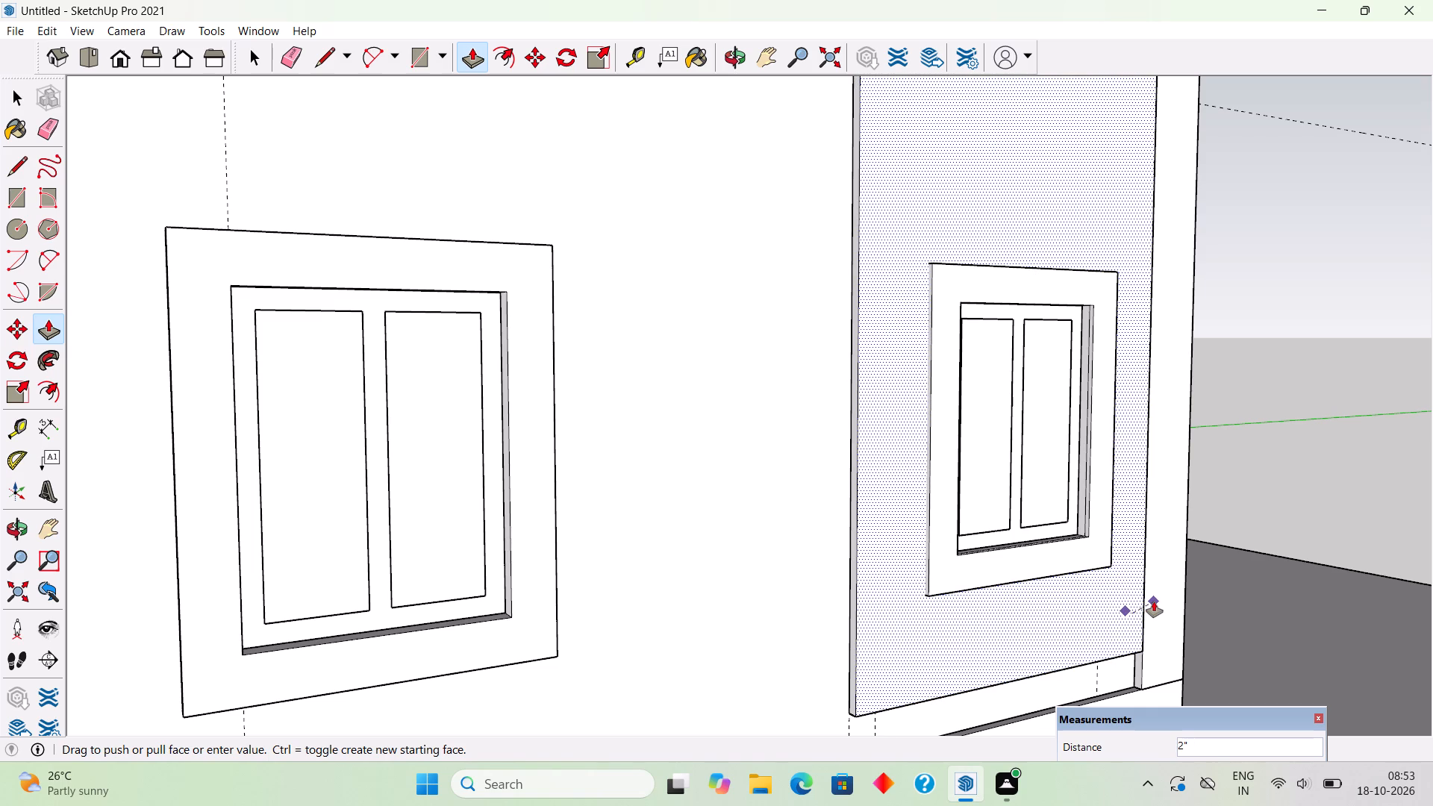
type("1.")
key("5")
key("shift+quotedbl")
key("Return")
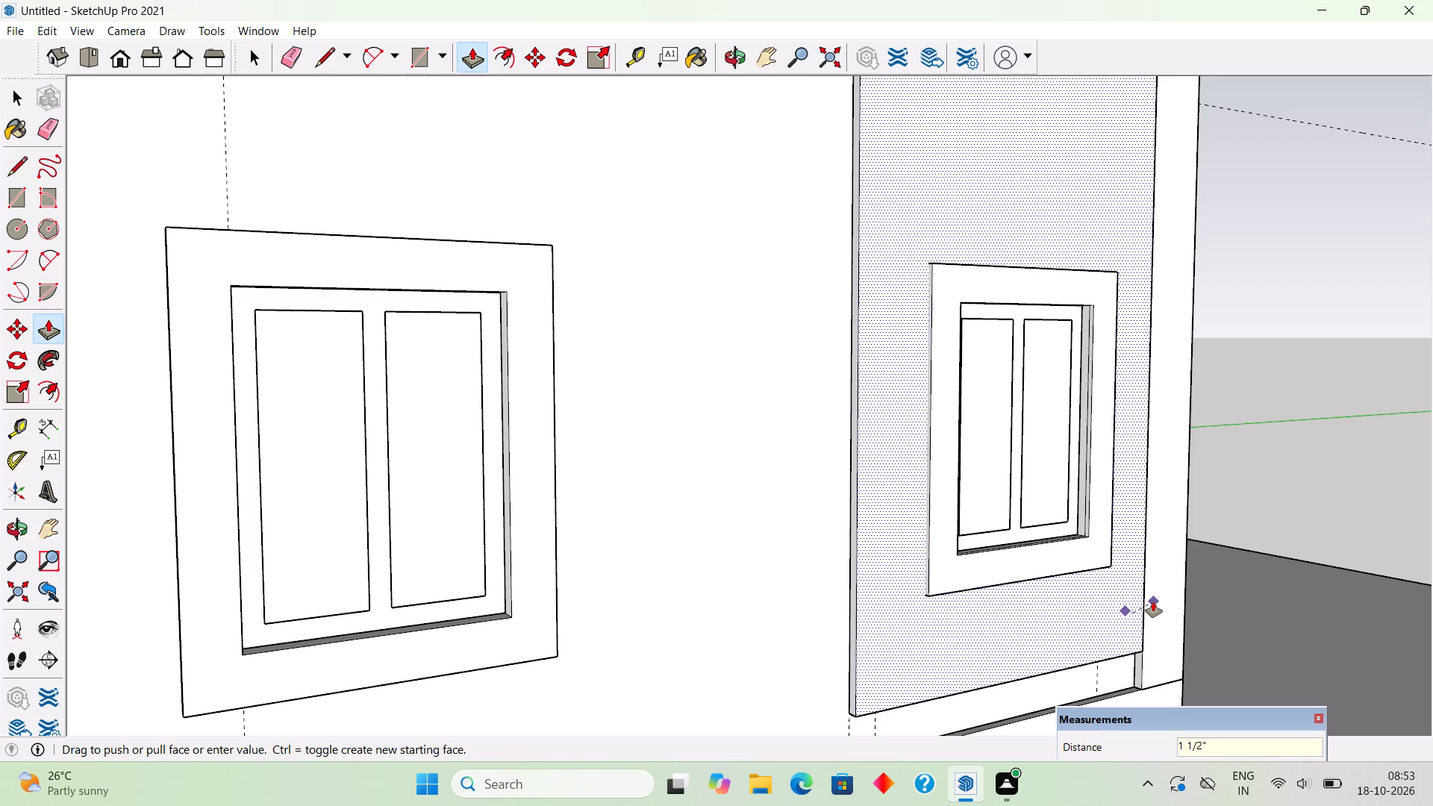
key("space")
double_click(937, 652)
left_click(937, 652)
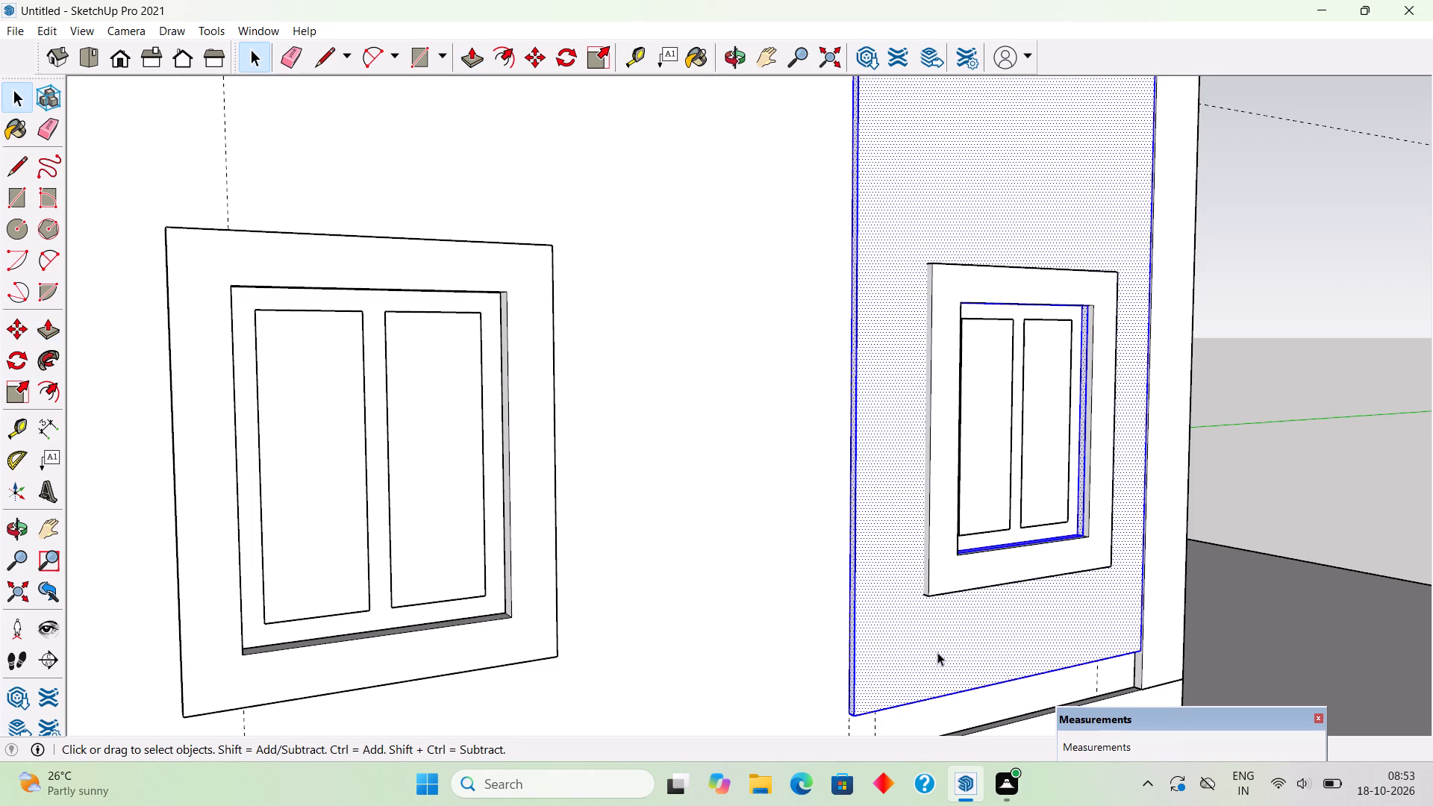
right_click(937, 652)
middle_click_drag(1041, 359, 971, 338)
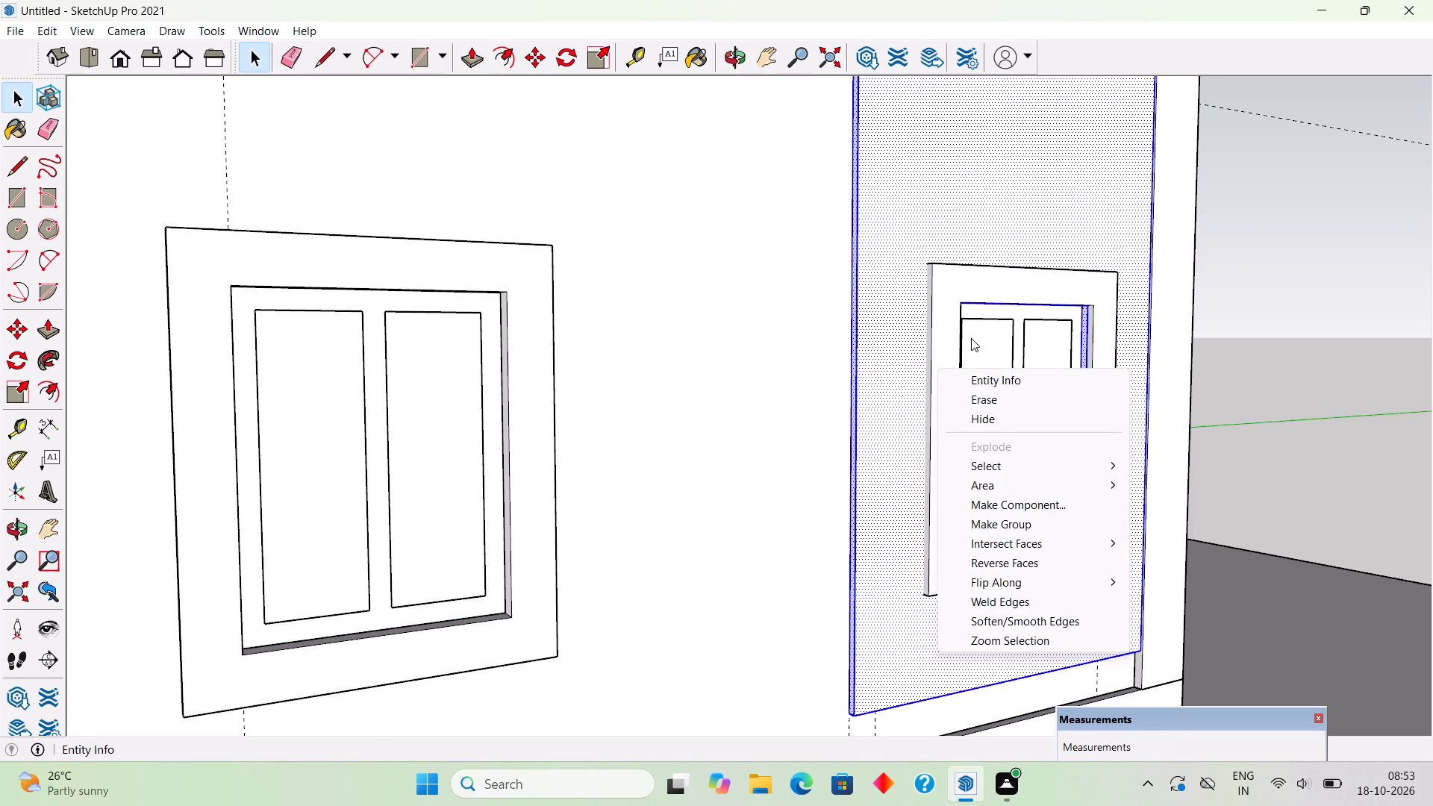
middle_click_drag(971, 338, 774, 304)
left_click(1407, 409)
Delete the thin inner face lining the left jamb of the ground-floor window's recess in the raised panel.
scroll(1104, 432, "up", 11)
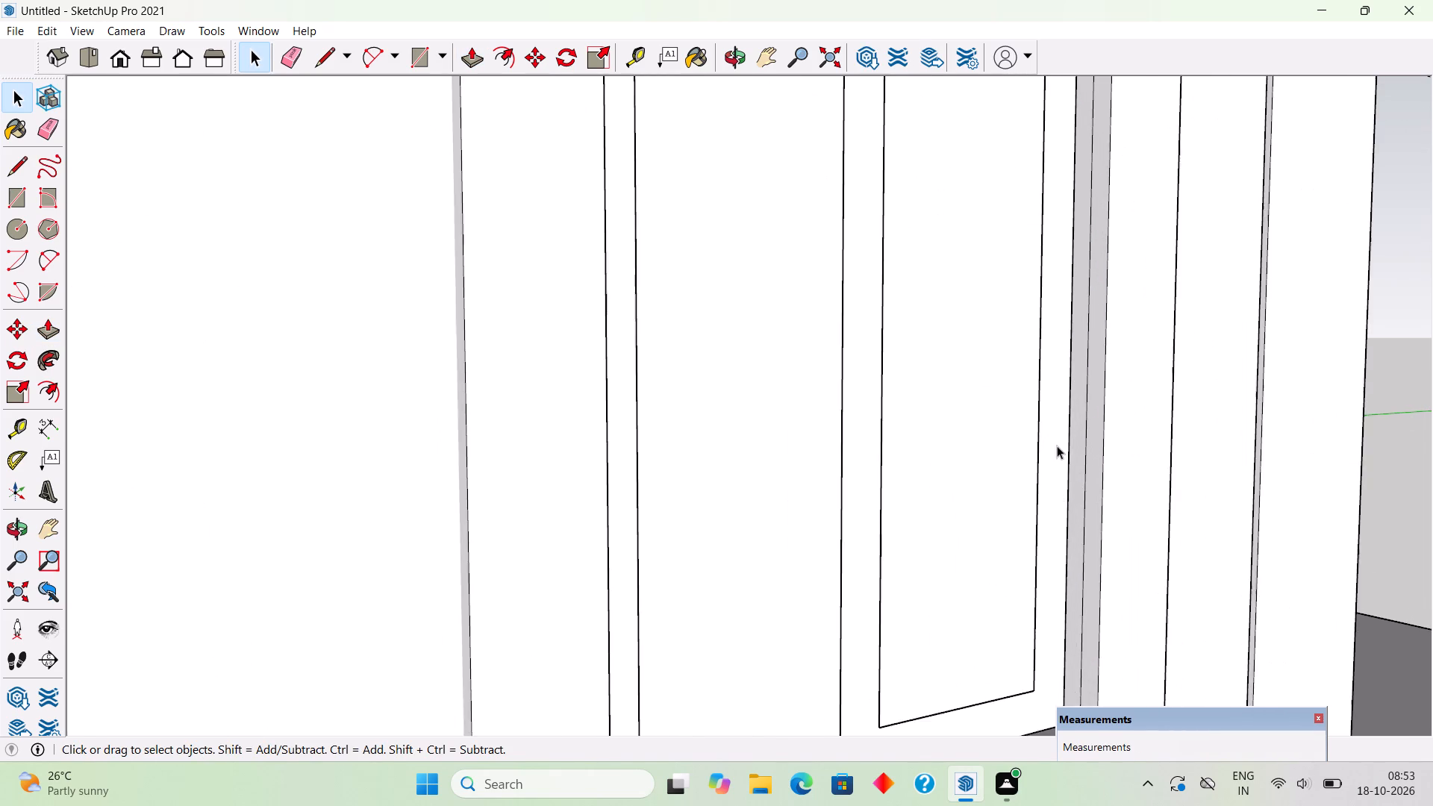
scroll(1064, 446, "up", 3)
left_click(1073, 443)
triple_click(1078, 473)
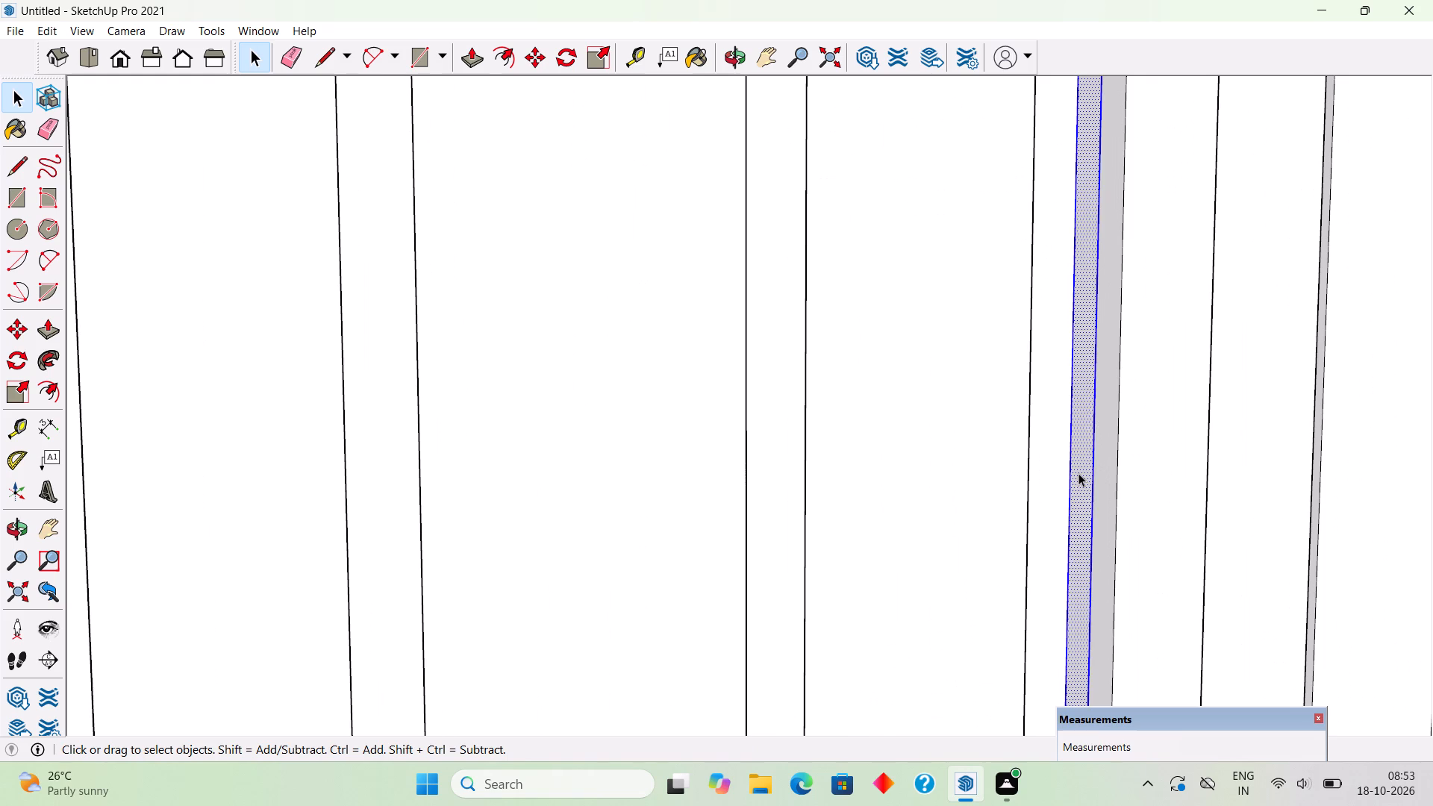
scroll(1078, 473, "down", 8)
middle_click_drag(1047, 455, 840, 342)
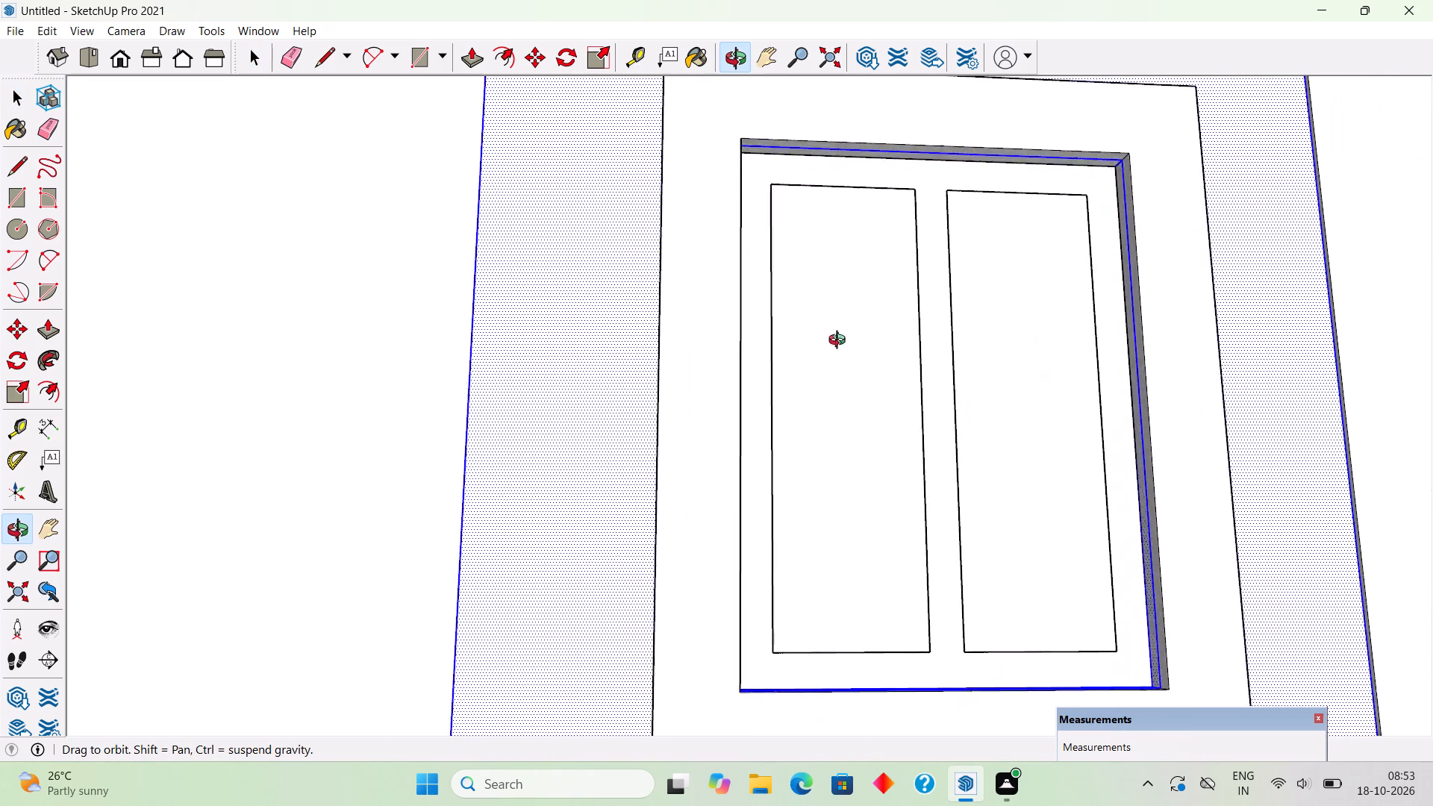
middle_click_drag(840, 342, 506, 314)
scroll(558, 369, "up", 4)
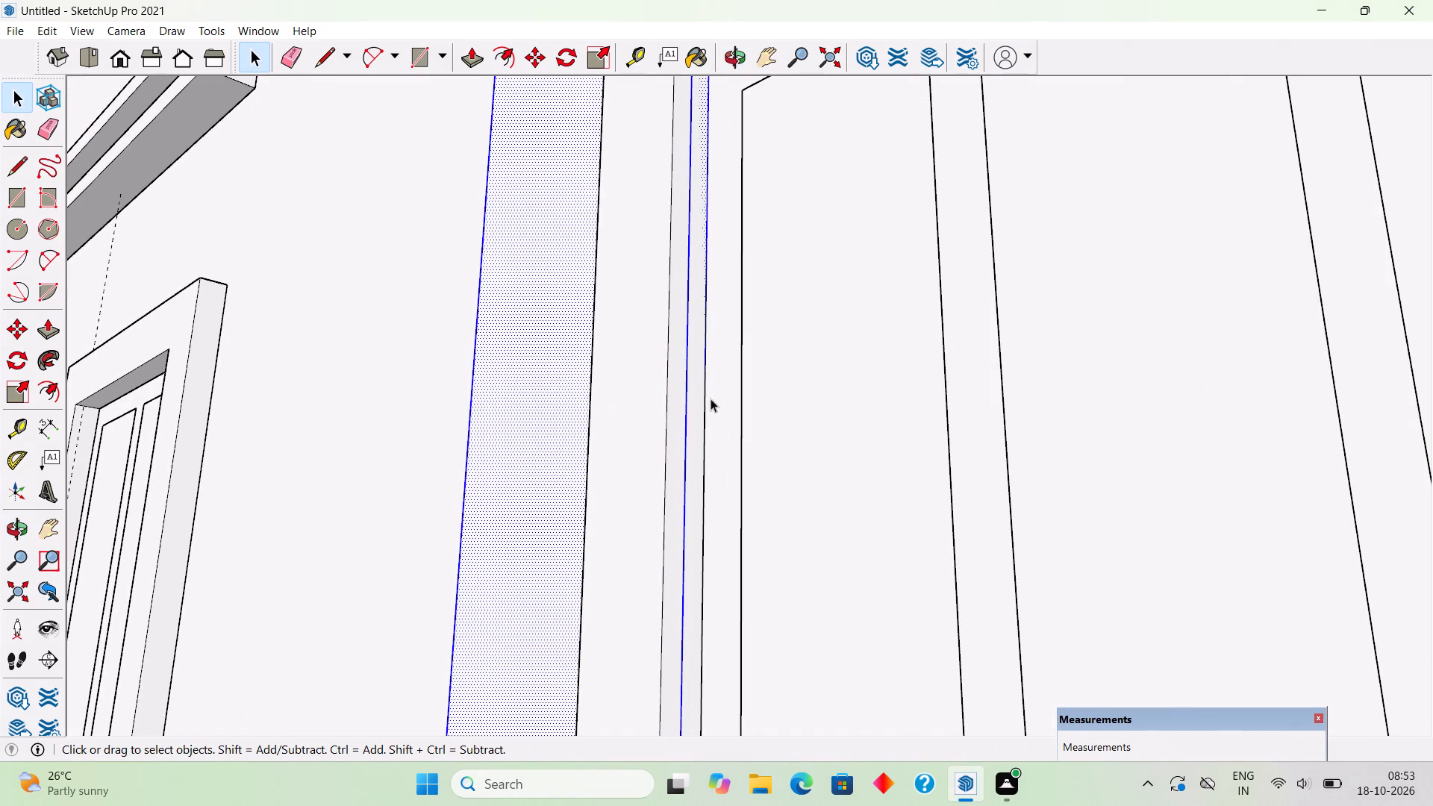
left_click(695, 434)
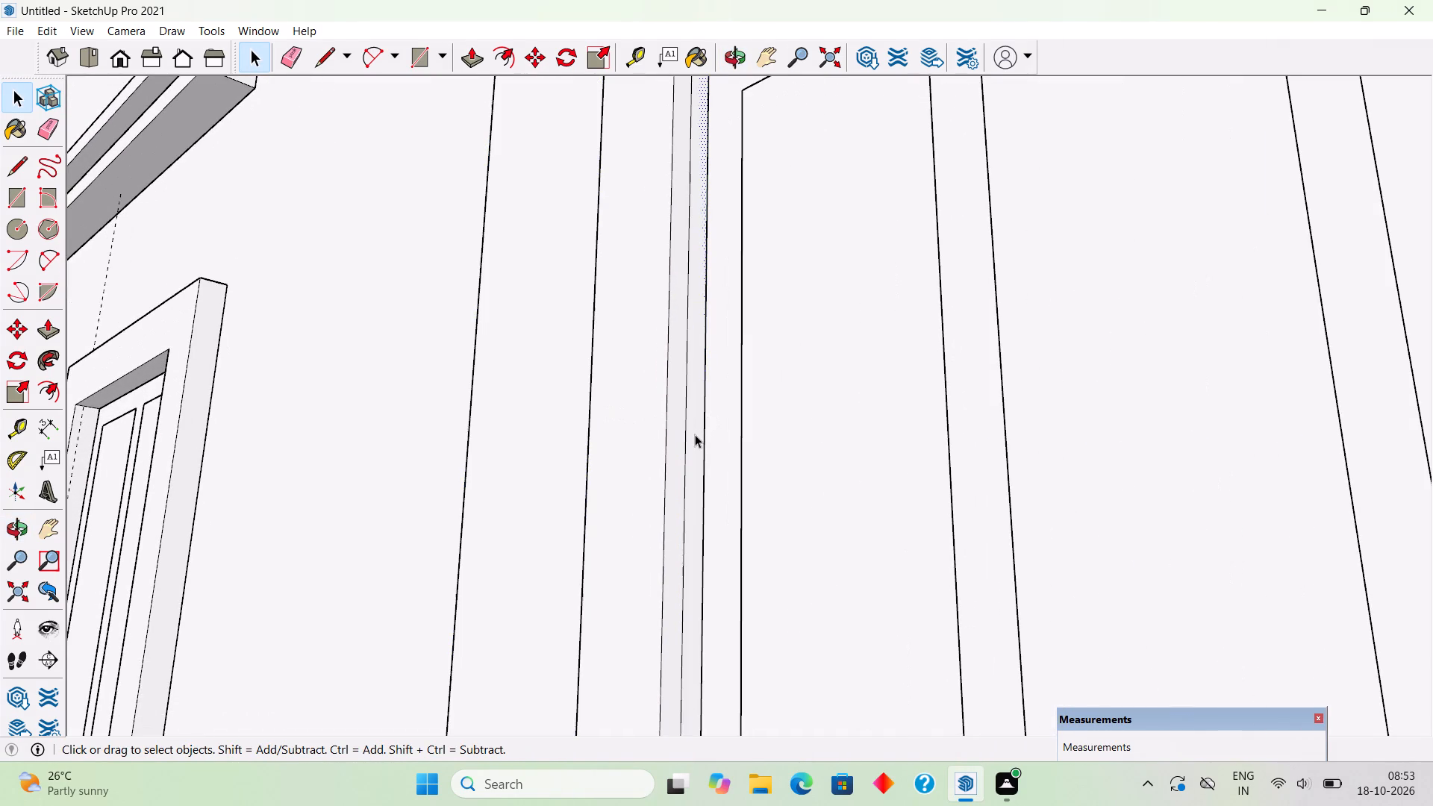
left_click(695, 434)
scroll(695, 434, "down", 11)
middle_click_drag(954, 533, 1080, 555)
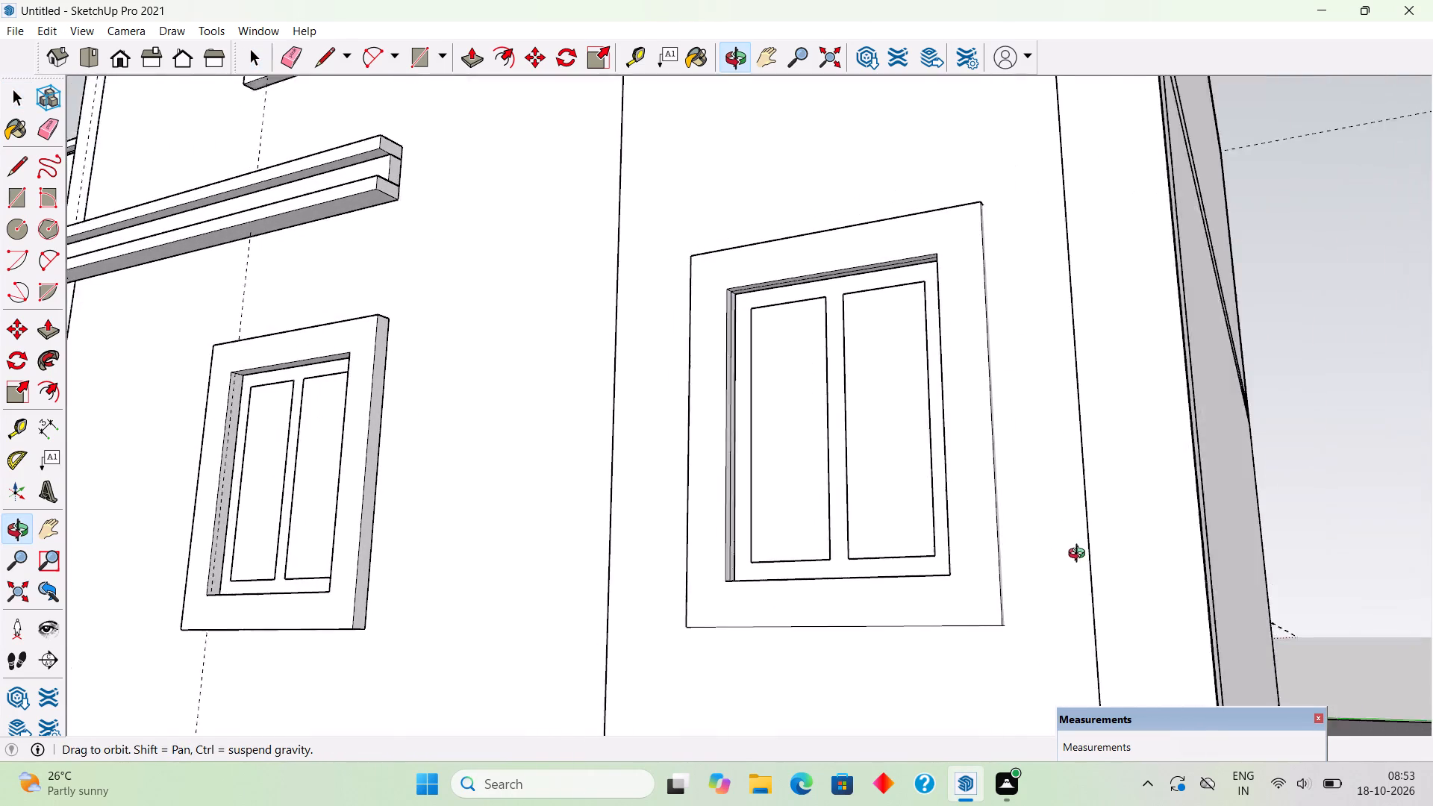
middle_click_drag(1080, 555, 1088, 558)
scroll(774, 435, "up", 4)
scroll(743, 383, "up", 1)
middle_click_drag(743, 383, 597, 378)
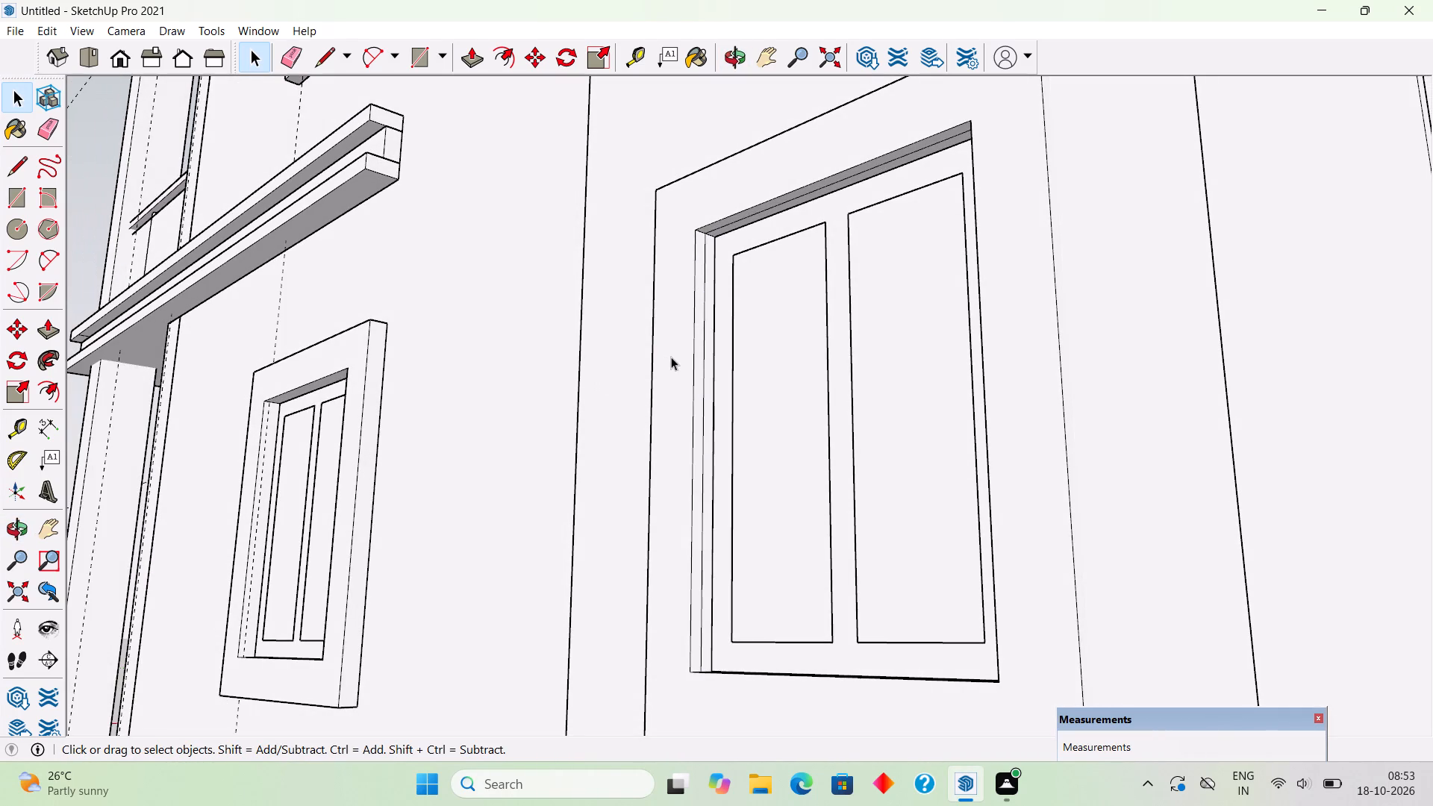
scroll(675, 357, "up", 7)
key("Delete")
Delete the thin inner faces lining the head, right jamb and sill of the same ground-floor window recess.
scroll(718, 376, "up", 1)
left_click(741, 390)
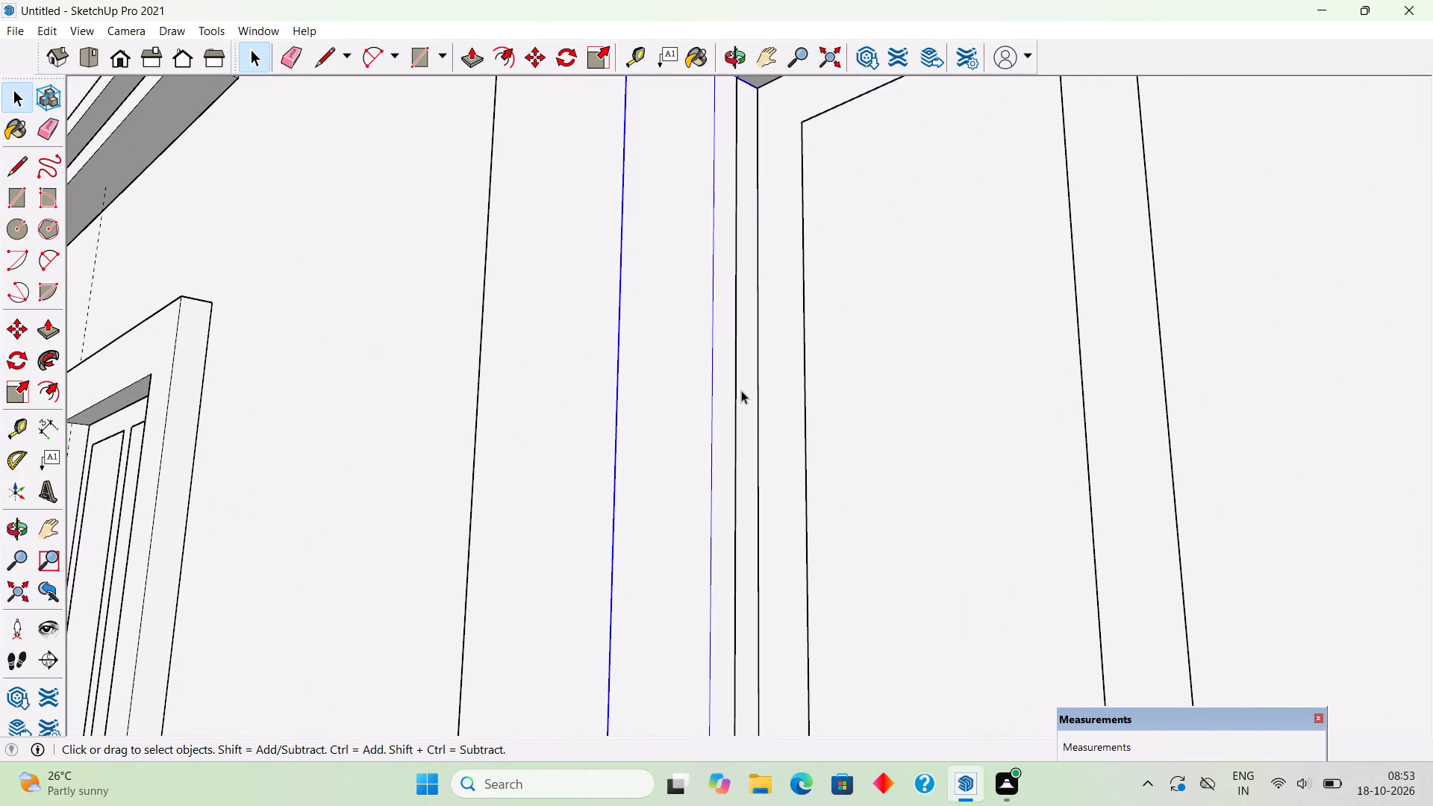
scroll(741, 390, "down", 5)
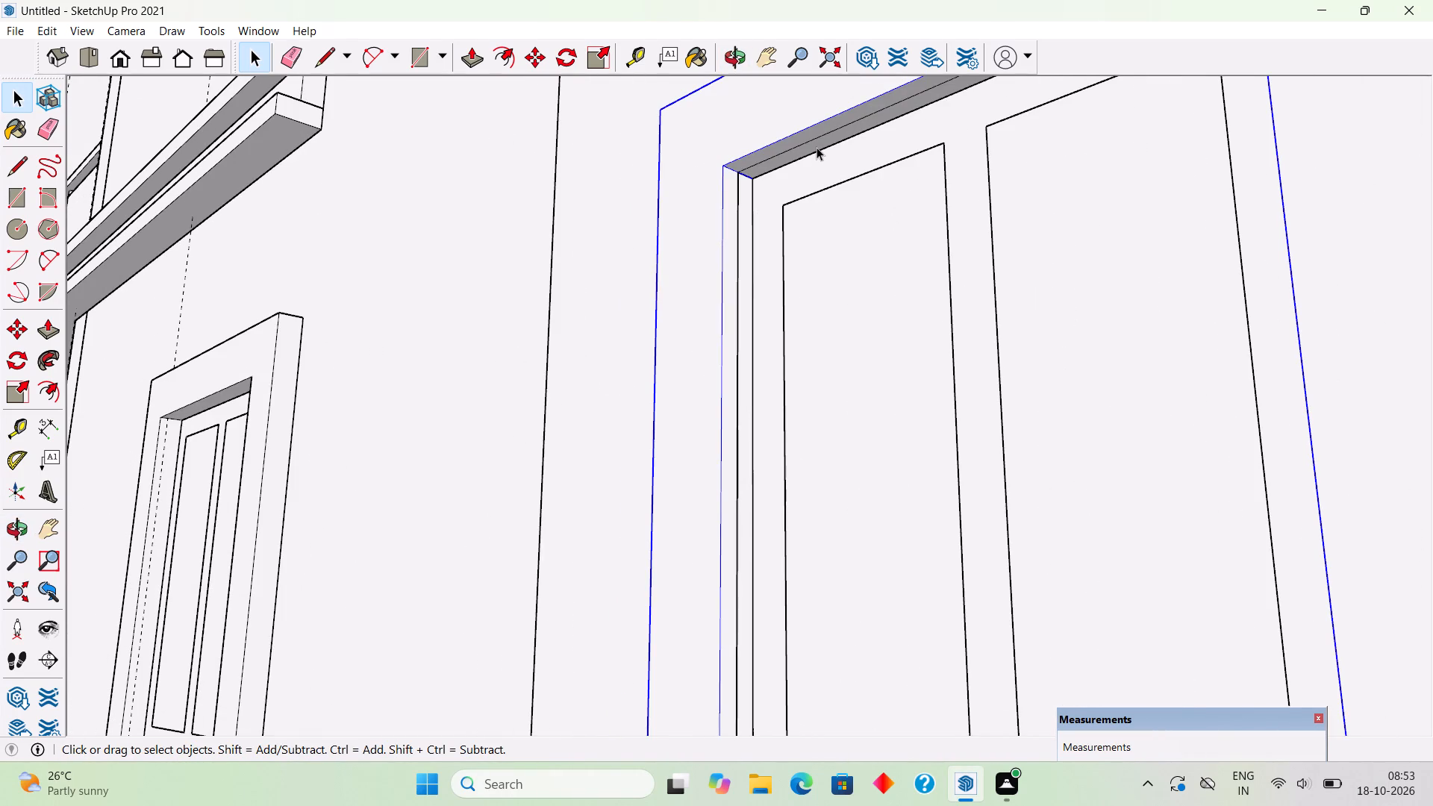
left_click(817, 147)
key("Delete")
scroll(807, 170, "down", 4)
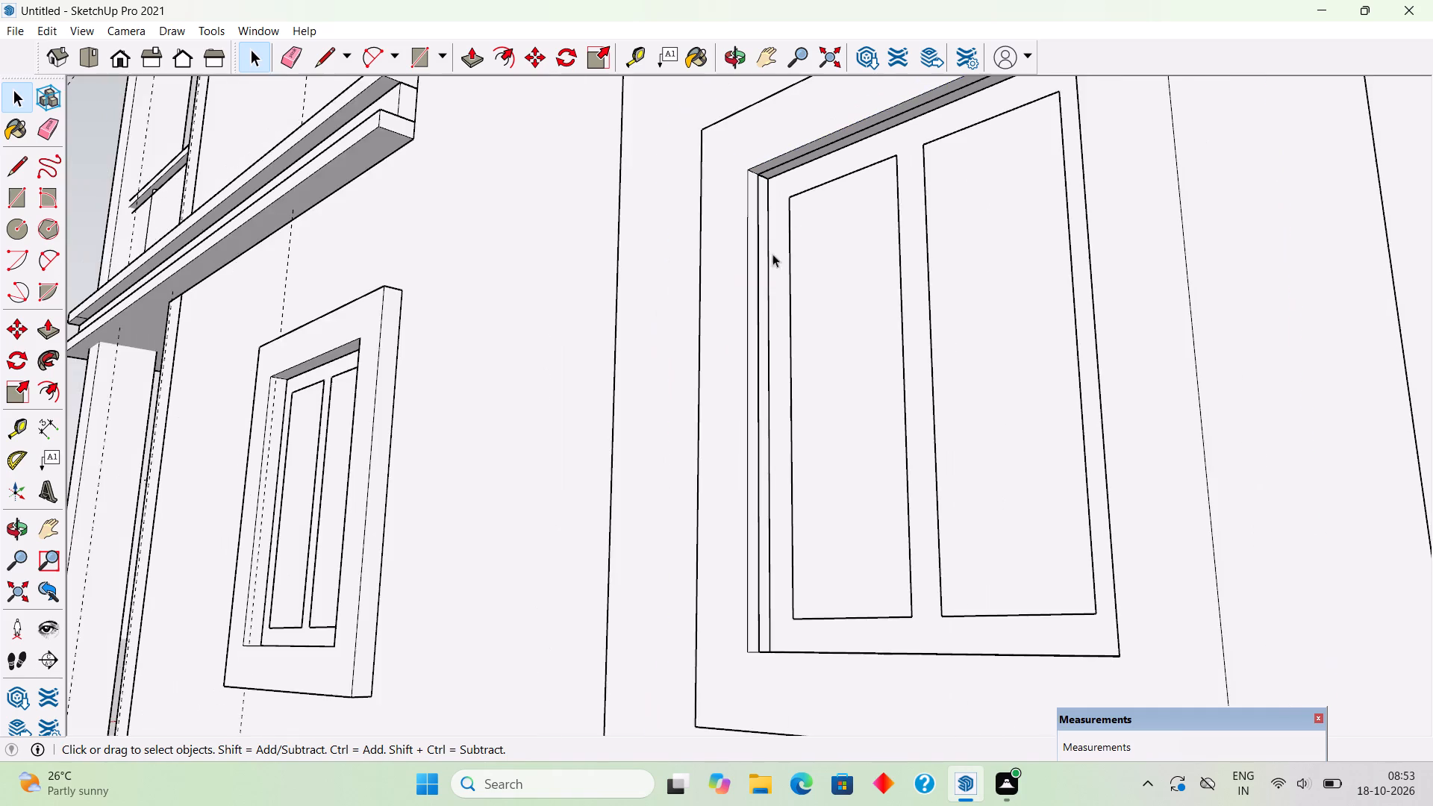
middle_click_drag(808, 343, 1259, 446)
scroll(1176, 487, "up", 11)
left_click(1254, 476)
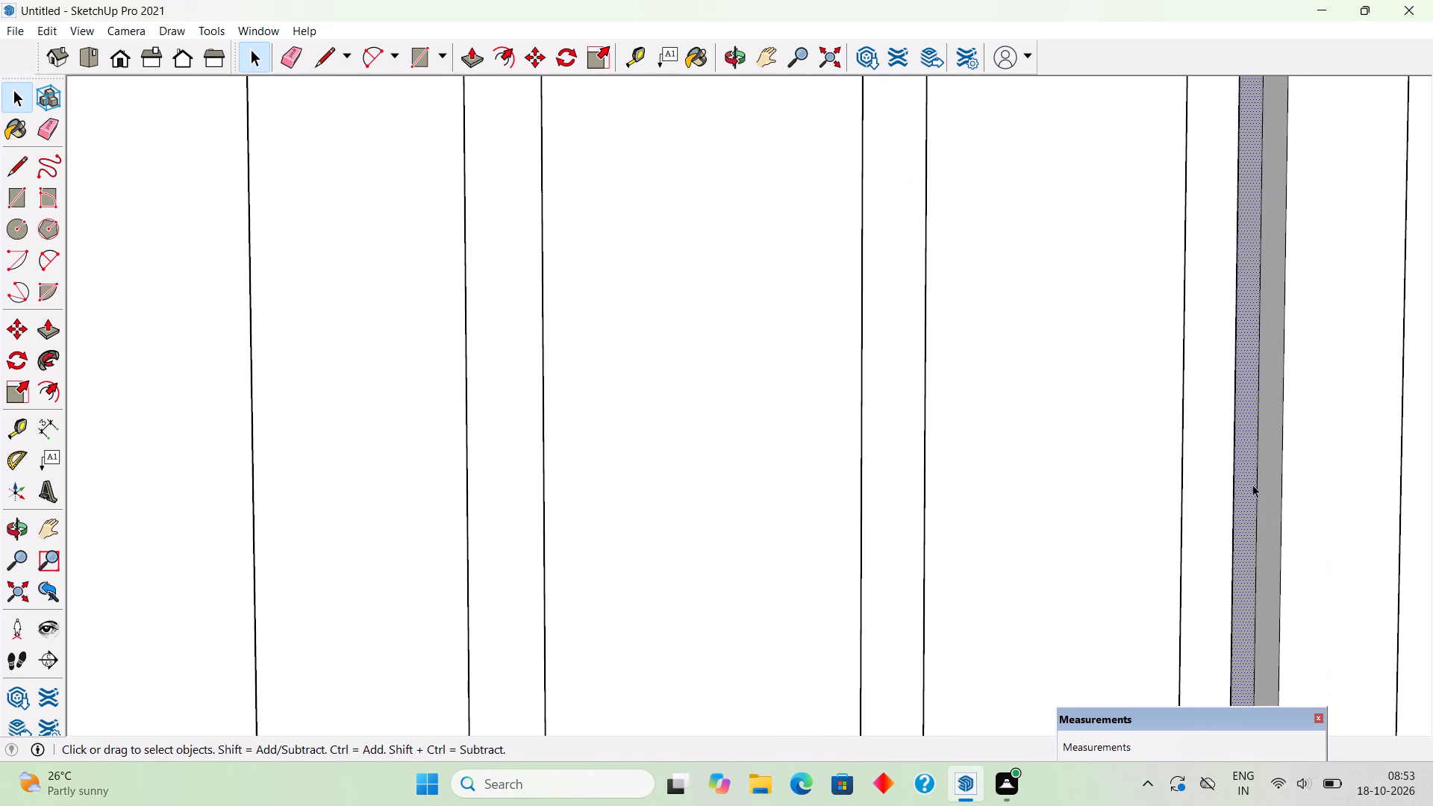
key("Delete")
scroll(1075, 378, "down", 7)
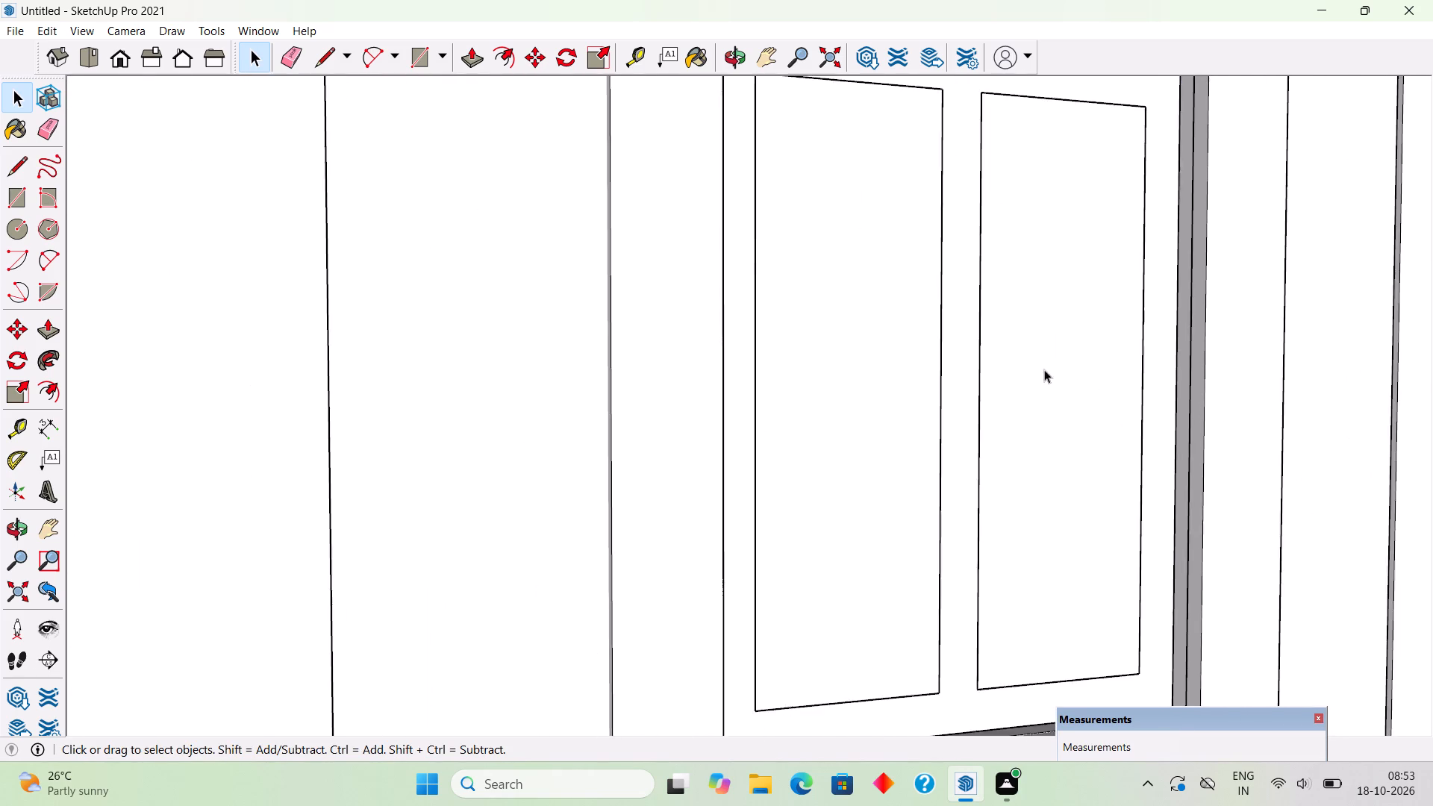
scroll(1044, 369, "down", 3)
middle_click_drag(1023, 447, 1031, 655)
scroll(1022, 572, "up", 12)
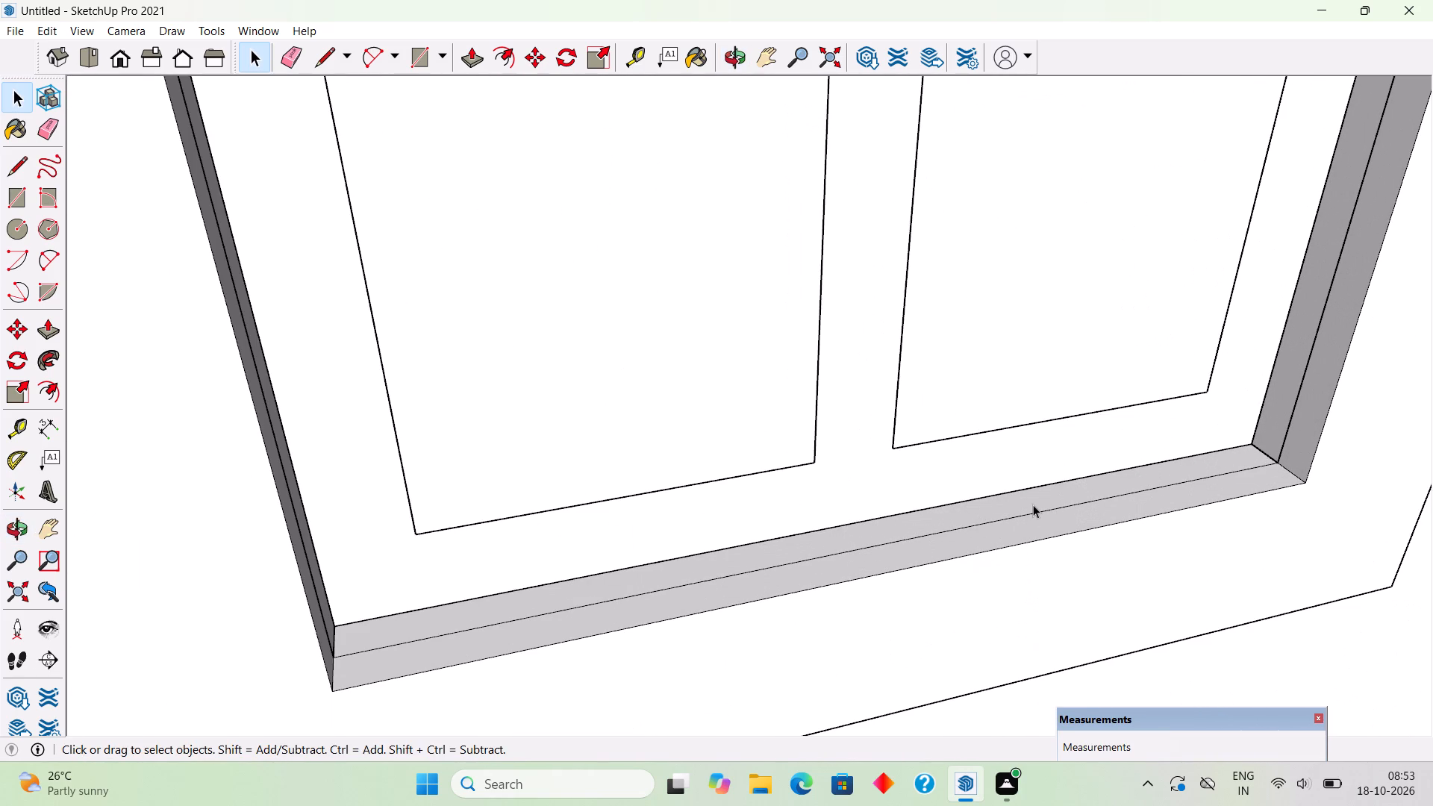
left_click(1033, 504)
key("Delete")
Delete the thin inner faces lining the right jamb and sill of the upper-floor window's recess in the tall panel.
scroll(1033, 504, "down", 10)
scroll(1025, 508, "up", 1)
scroll(1025, 508, "down", 3)
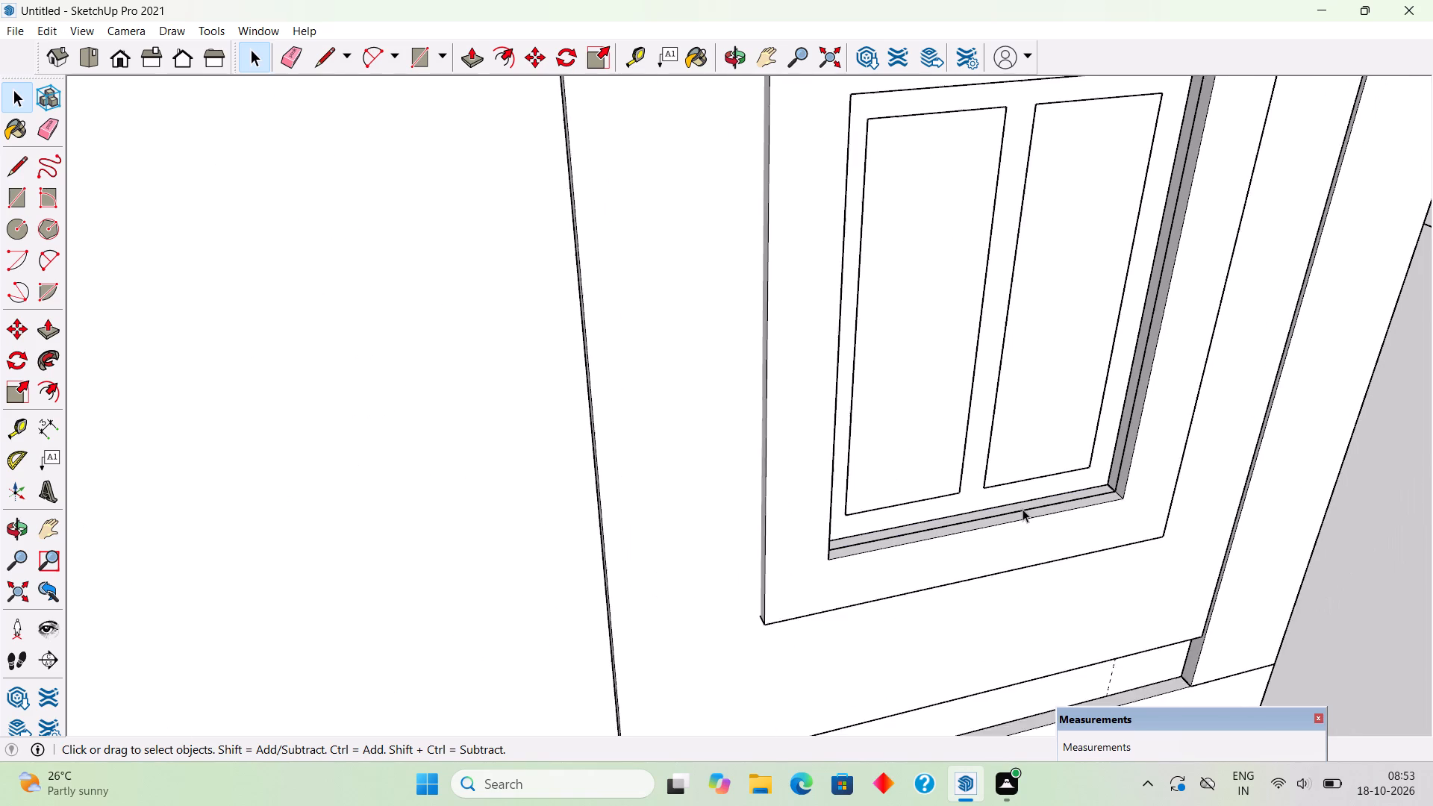
scroll(1023, 509, "down", 20)
scroll(1023, 509, "down", 3)
scroll(1067, 307, "up", 15)
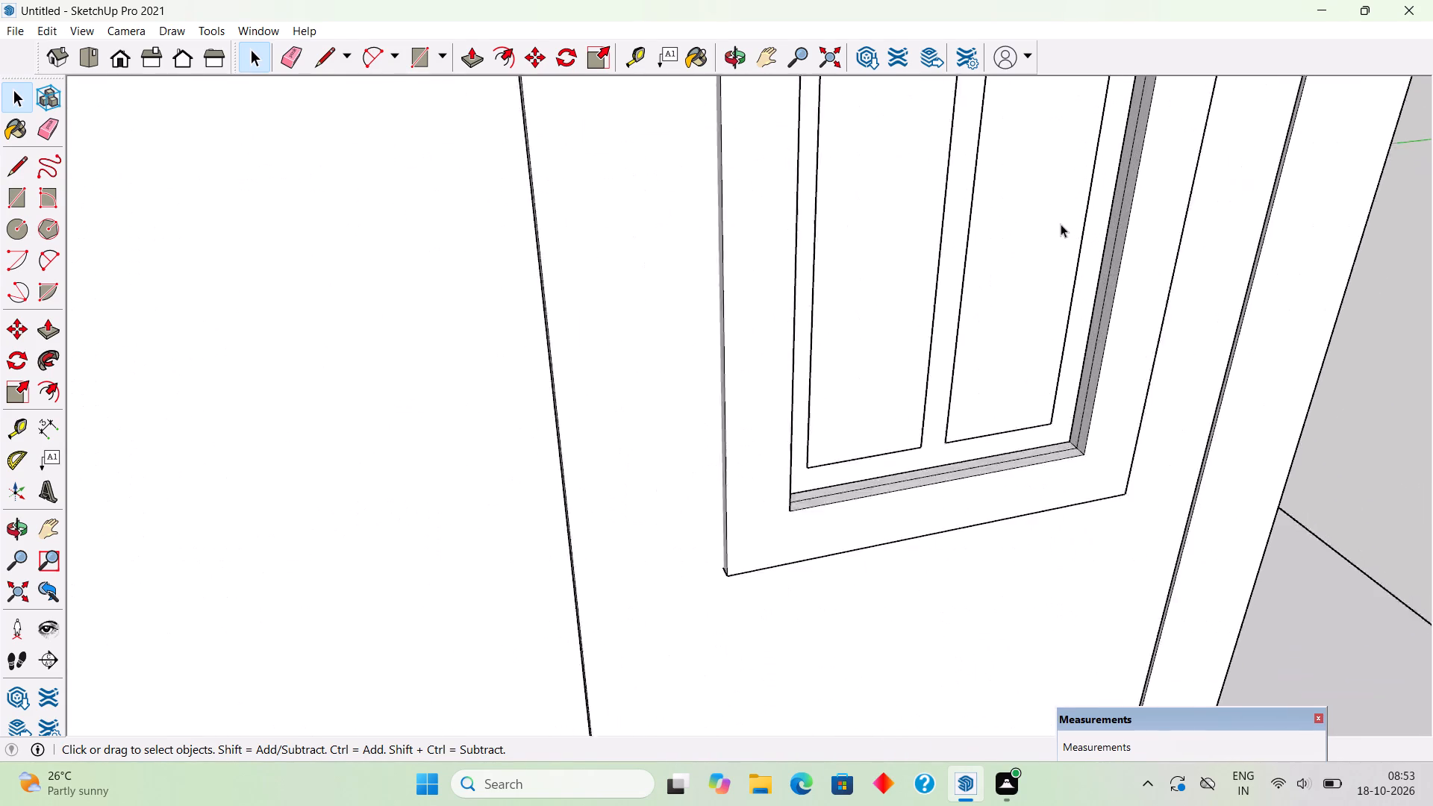
scroll(1061, 224, "up", 9)
left_click(1111, 360)
scroll(1109, 387, "up", 6)
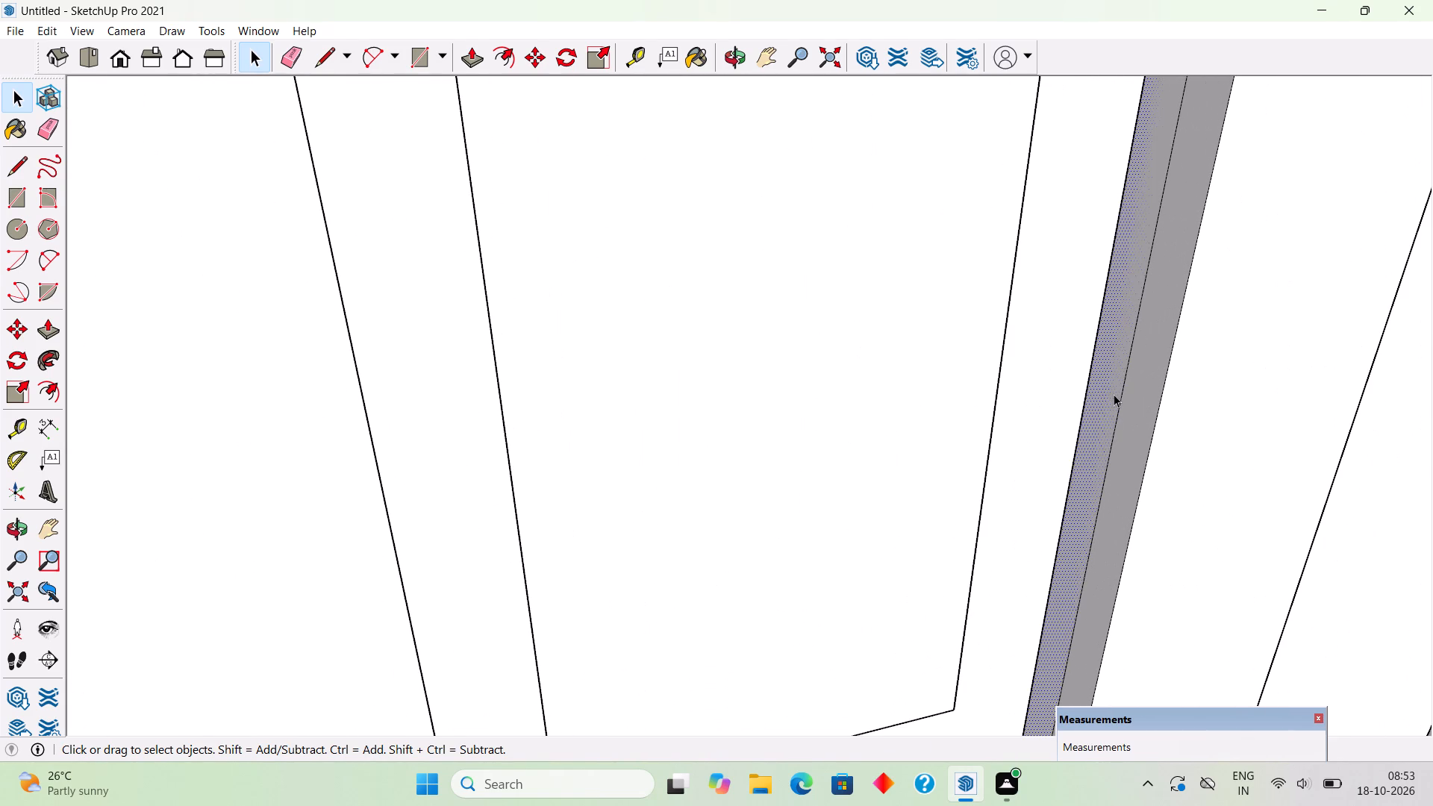
key("Delete")
scroll(1114, 394, "down", 9)
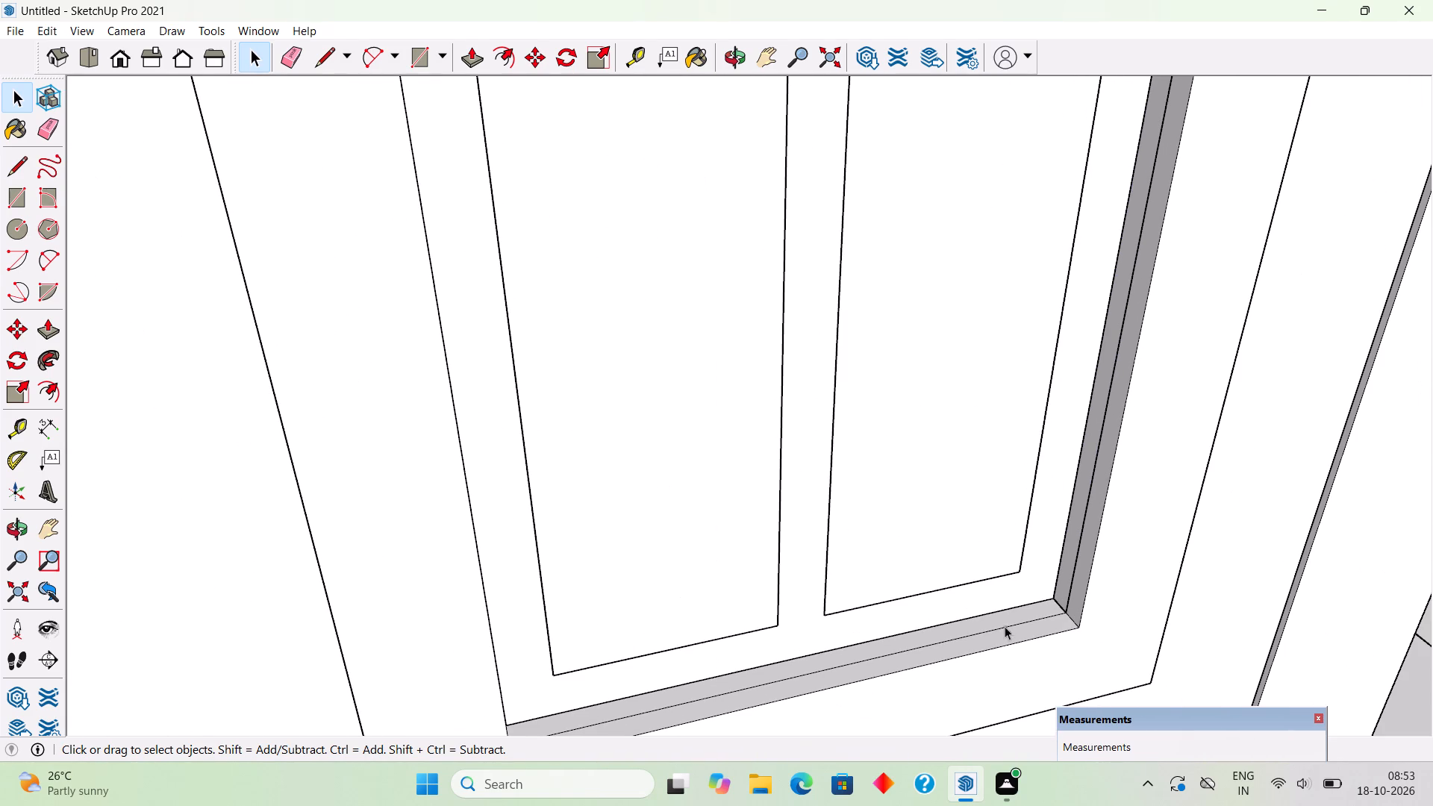
left_click(1006, 615)
key("Delete")
Delete the thin inner faces lining the left jamb and head of the same upper-floor window recess.
middle_click_drag(777, 534, 486, 479)
scroll(472, 484, "up", 3)
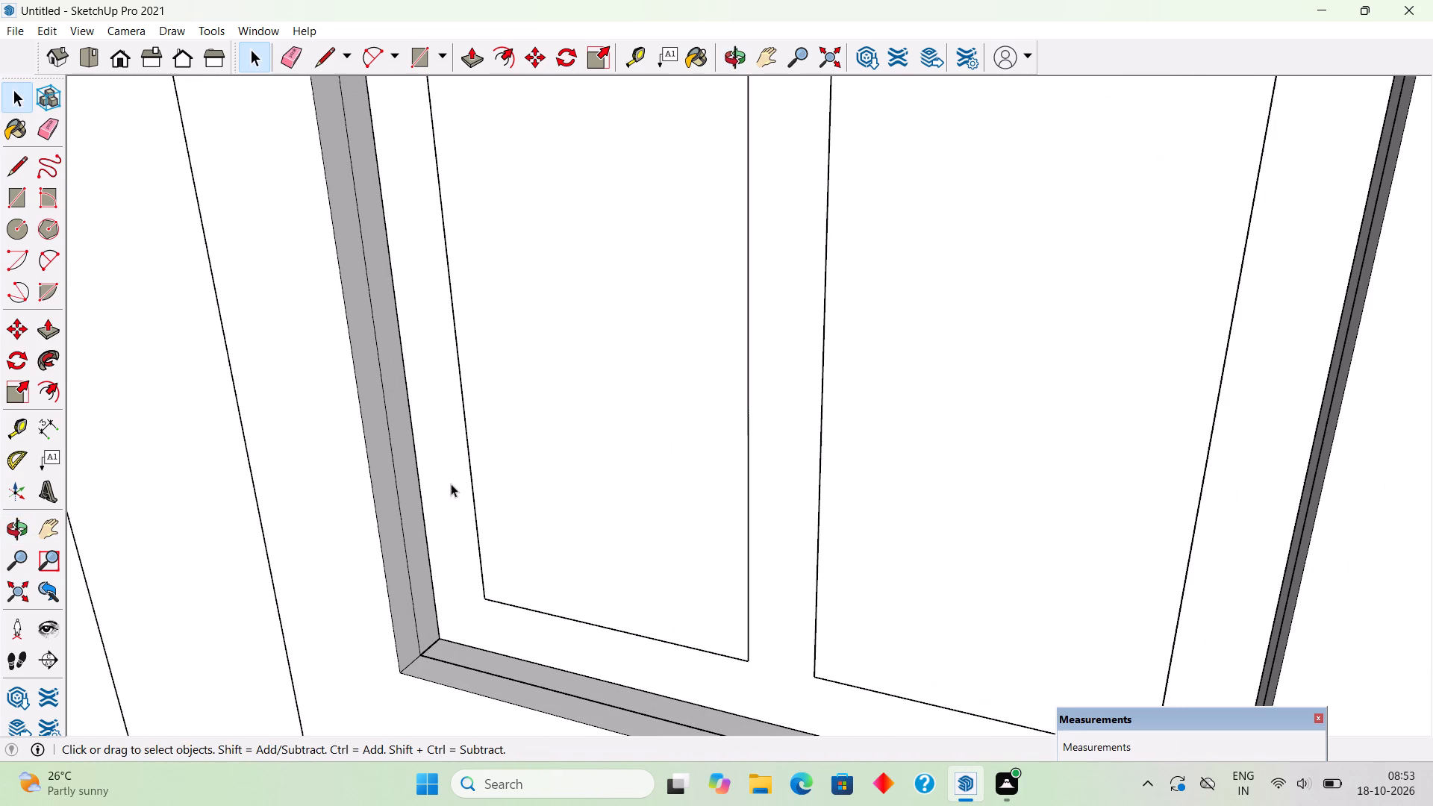
left_click(410, 534)
key("Delete")
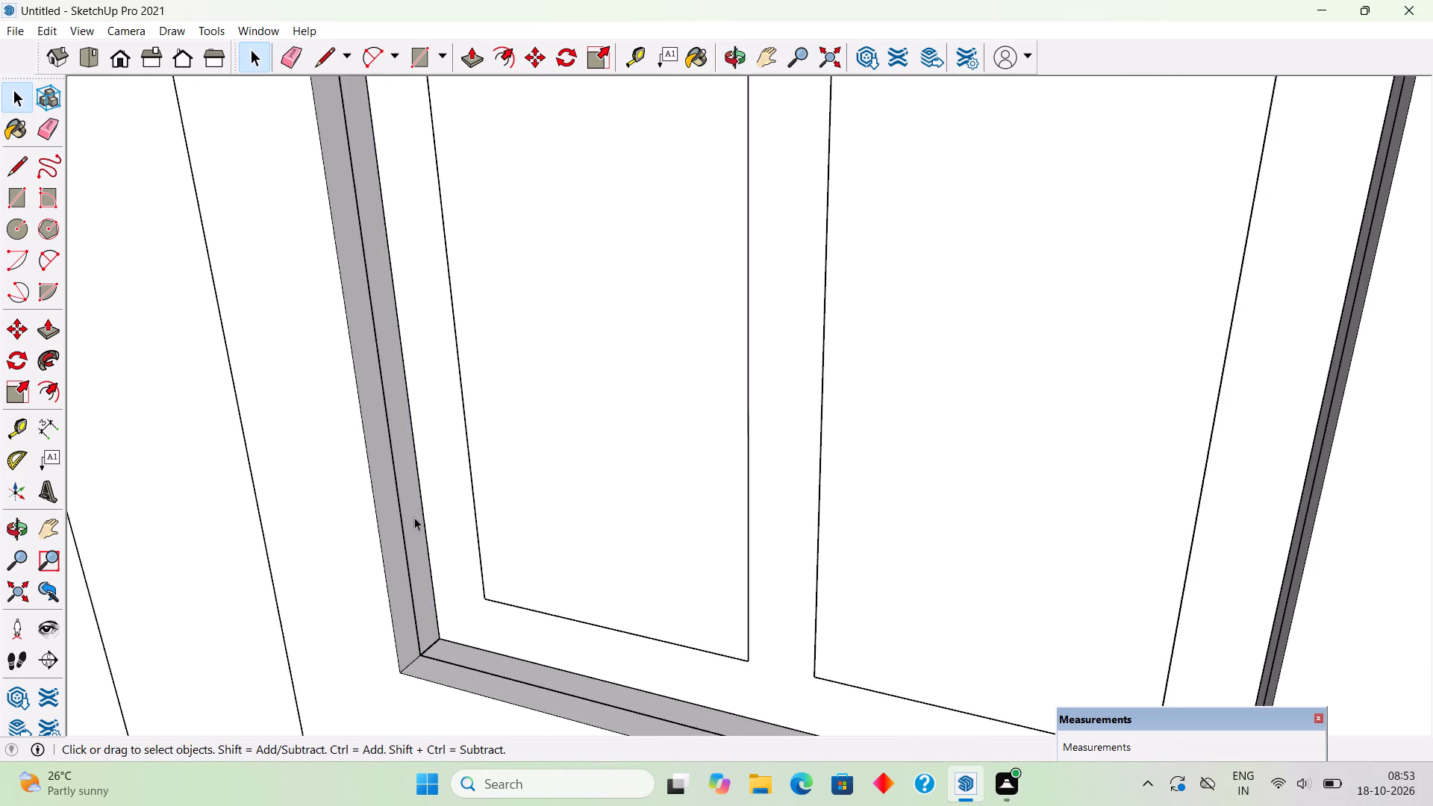
scroll(416, 519, "down", 18)
middle_click_drag(499, 434, 542, 322)
scroll(542, 322, "down", 11)
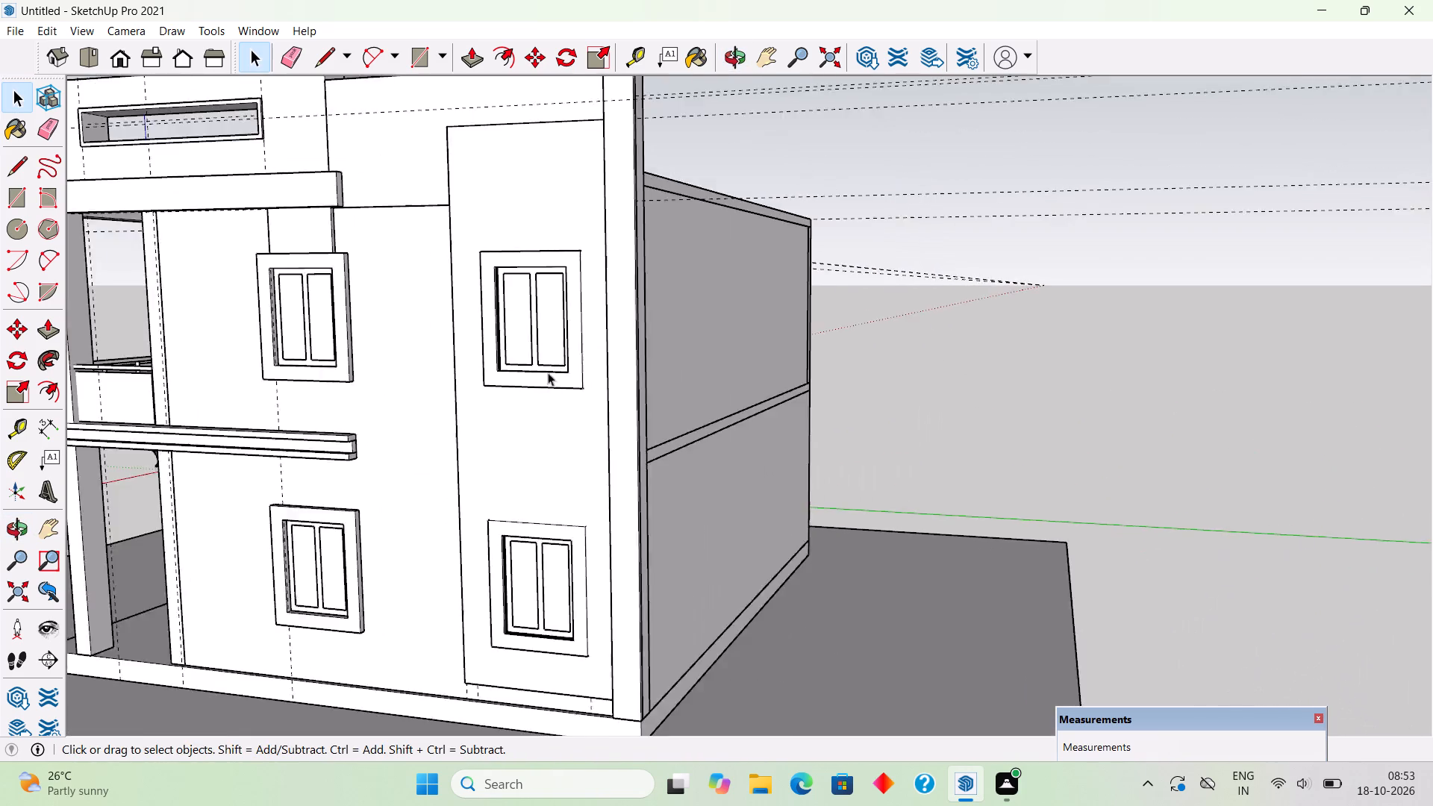
scroll(560, 393, "up", 1)
middle_click_drag(561, 391, 631, 269)
scroll(645, 143, "up", 20)
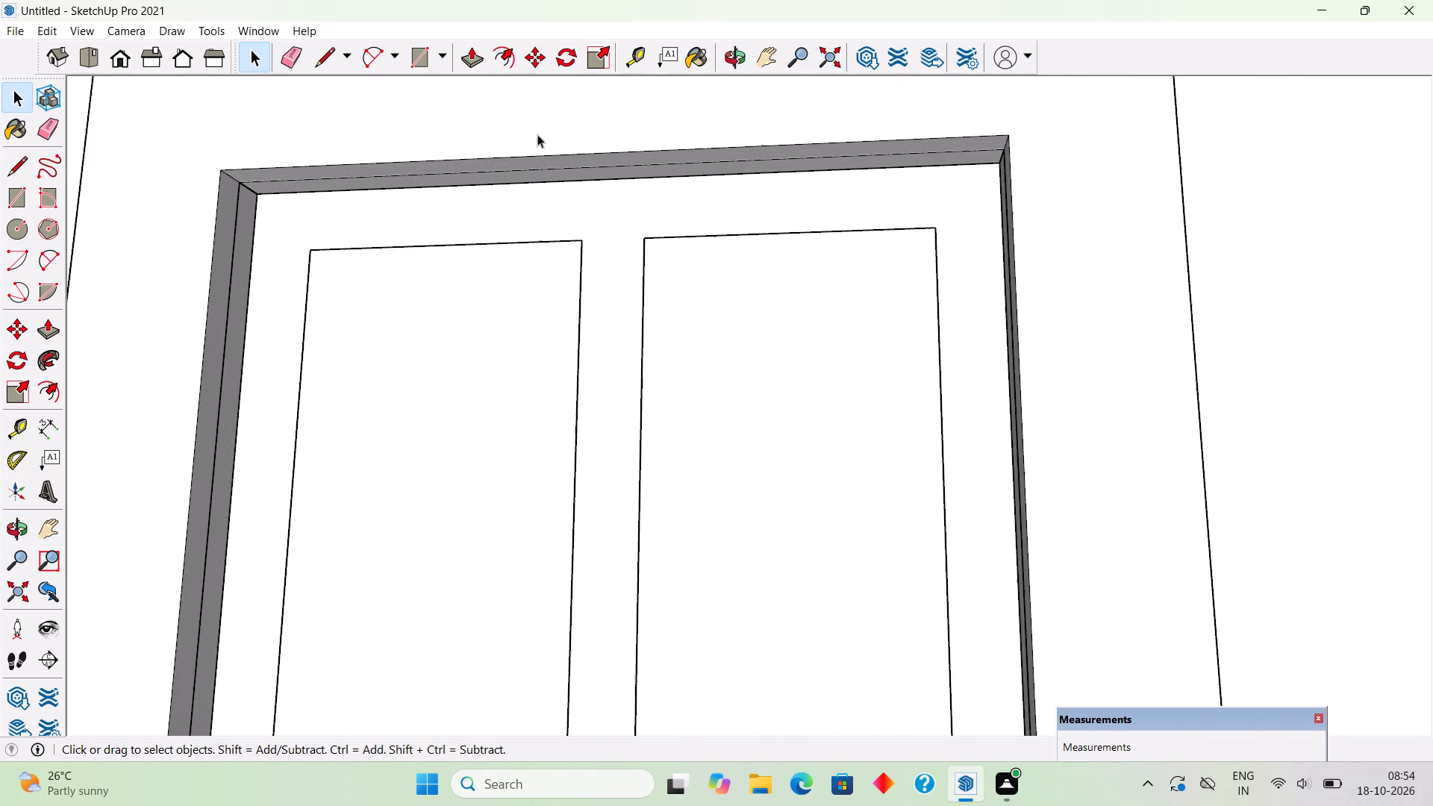
scroll(537, 134, "up", 5)
left_click(572, 163)
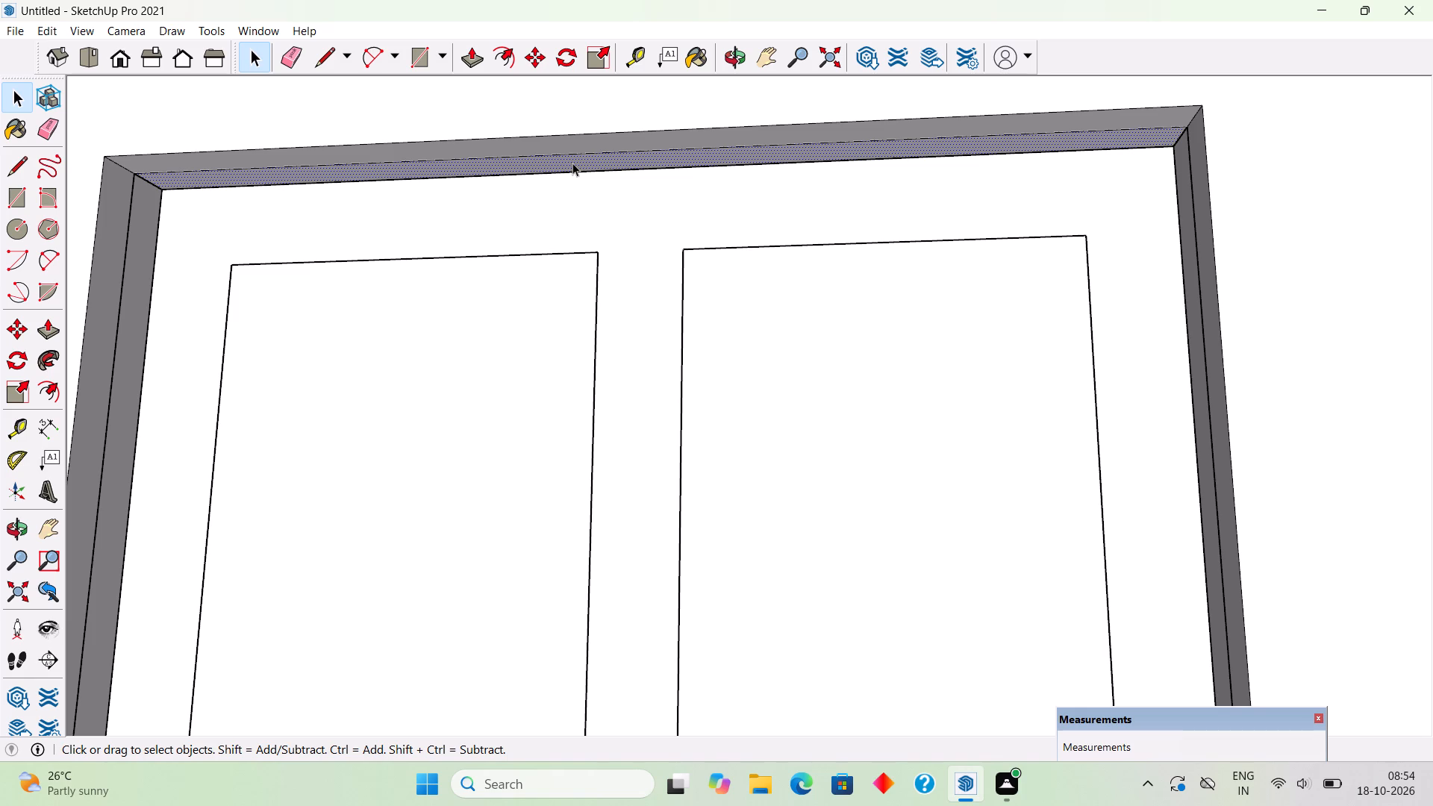
key("Delete")
Select the tall wall panel around the two windows with all its connected geometry and make it a group.
scroll(570, 172, "down", 20)
scroll(570, 172, "down", 1)
scroll(609, 480, "down", 2)
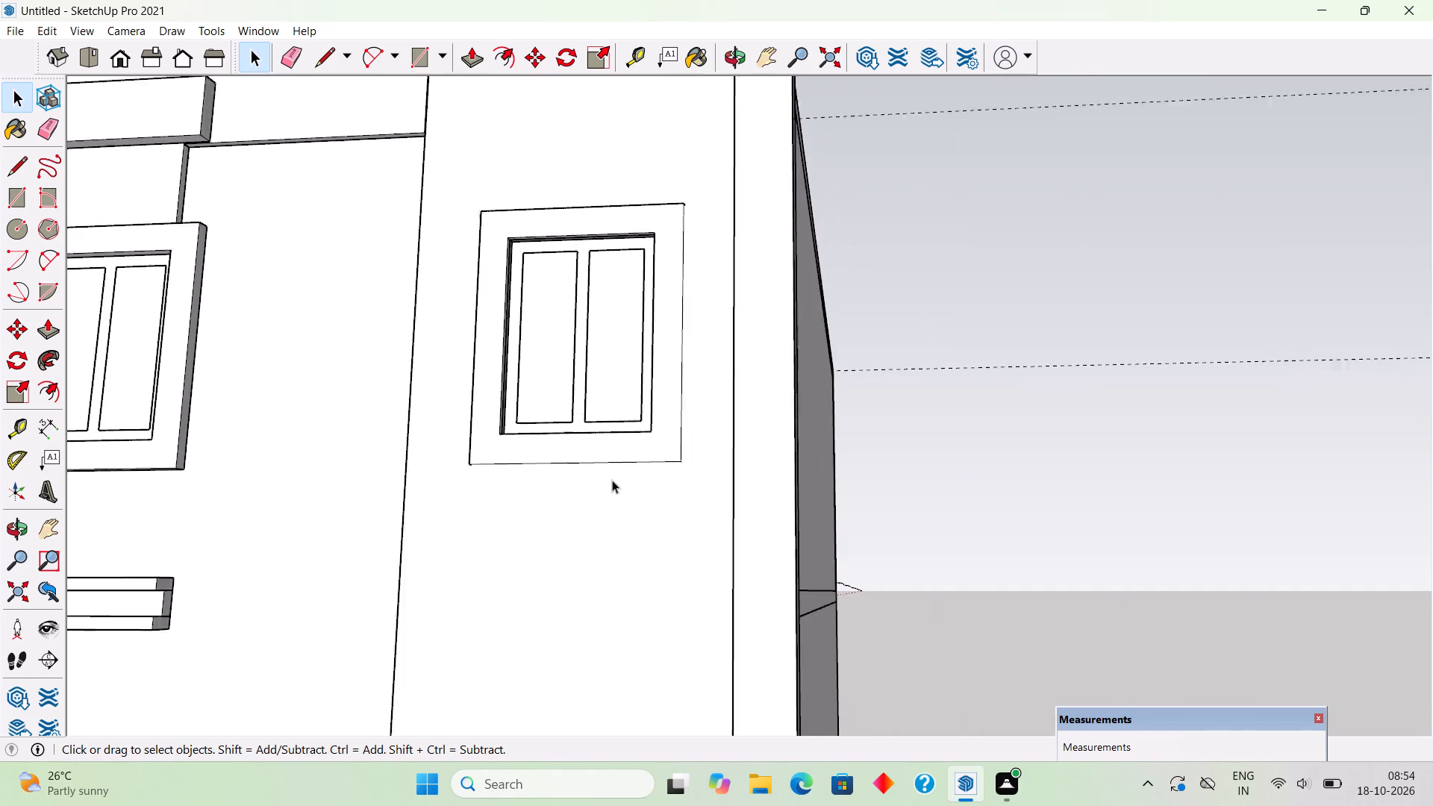
scroll(612, 480, "down", 1)
triple_click(652, 532)
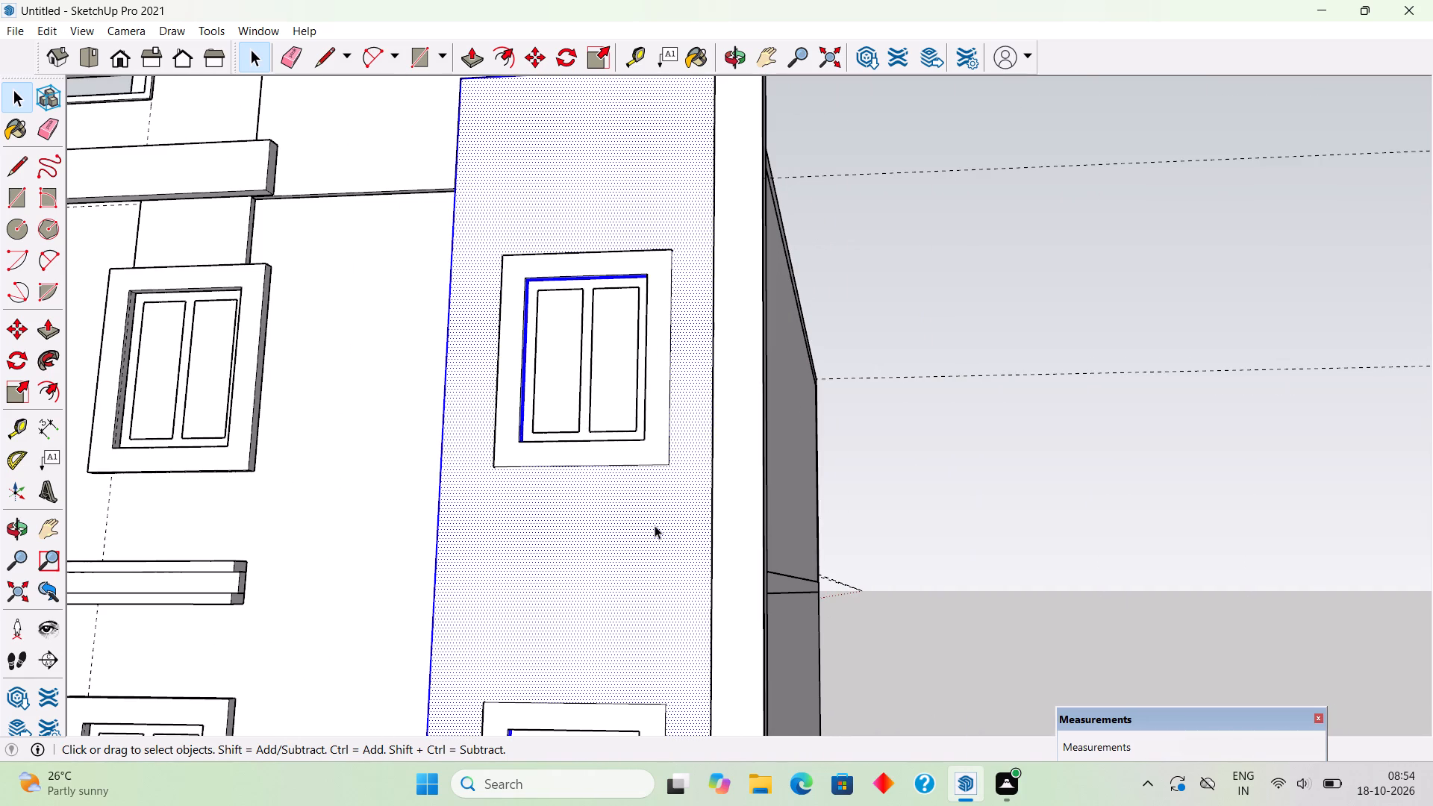
scroll(614, 387, "down", 5)
middle_click_drag(614, 359, 413, 453)
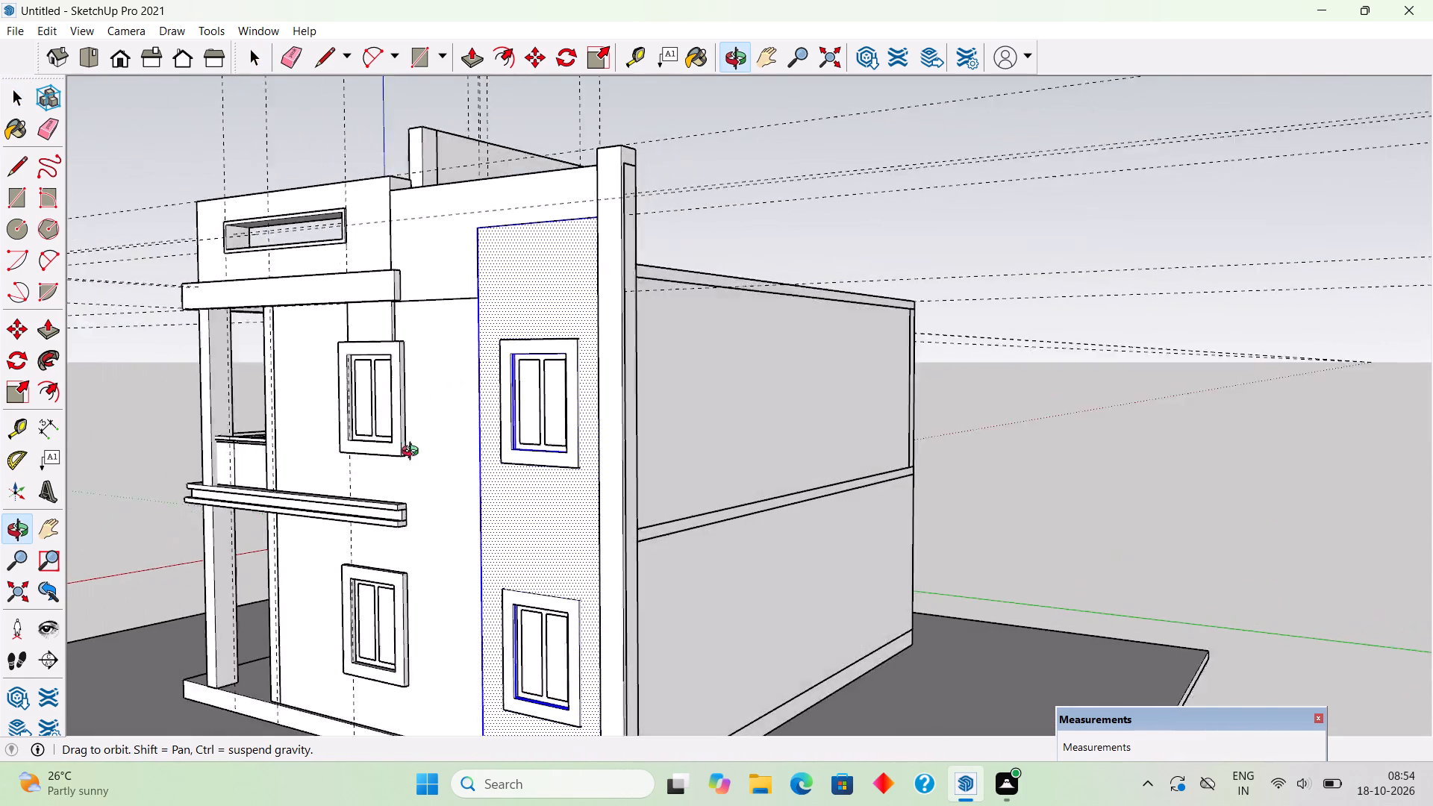
middle_click_drag(413, 453, 799, 516)
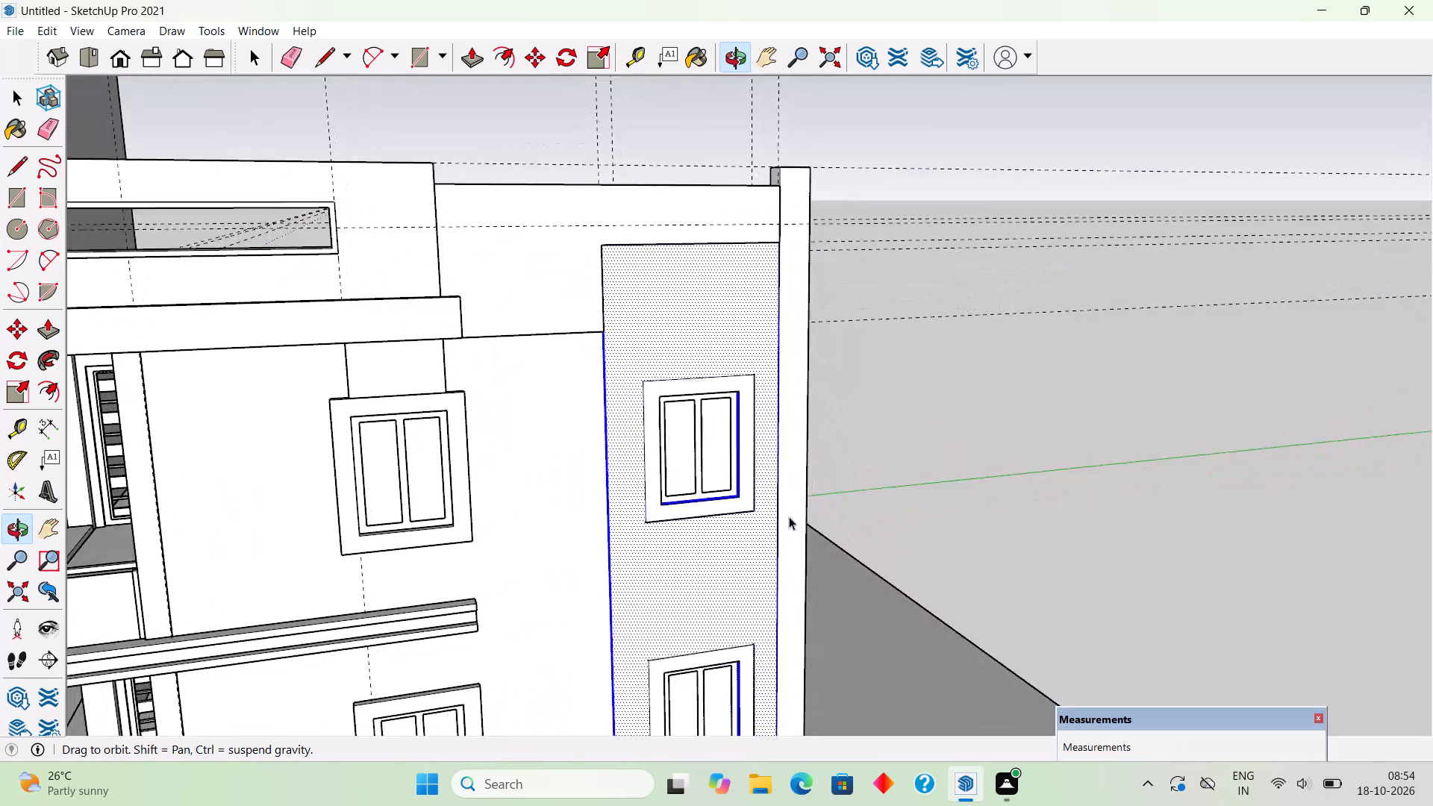
right_click(691, 577)
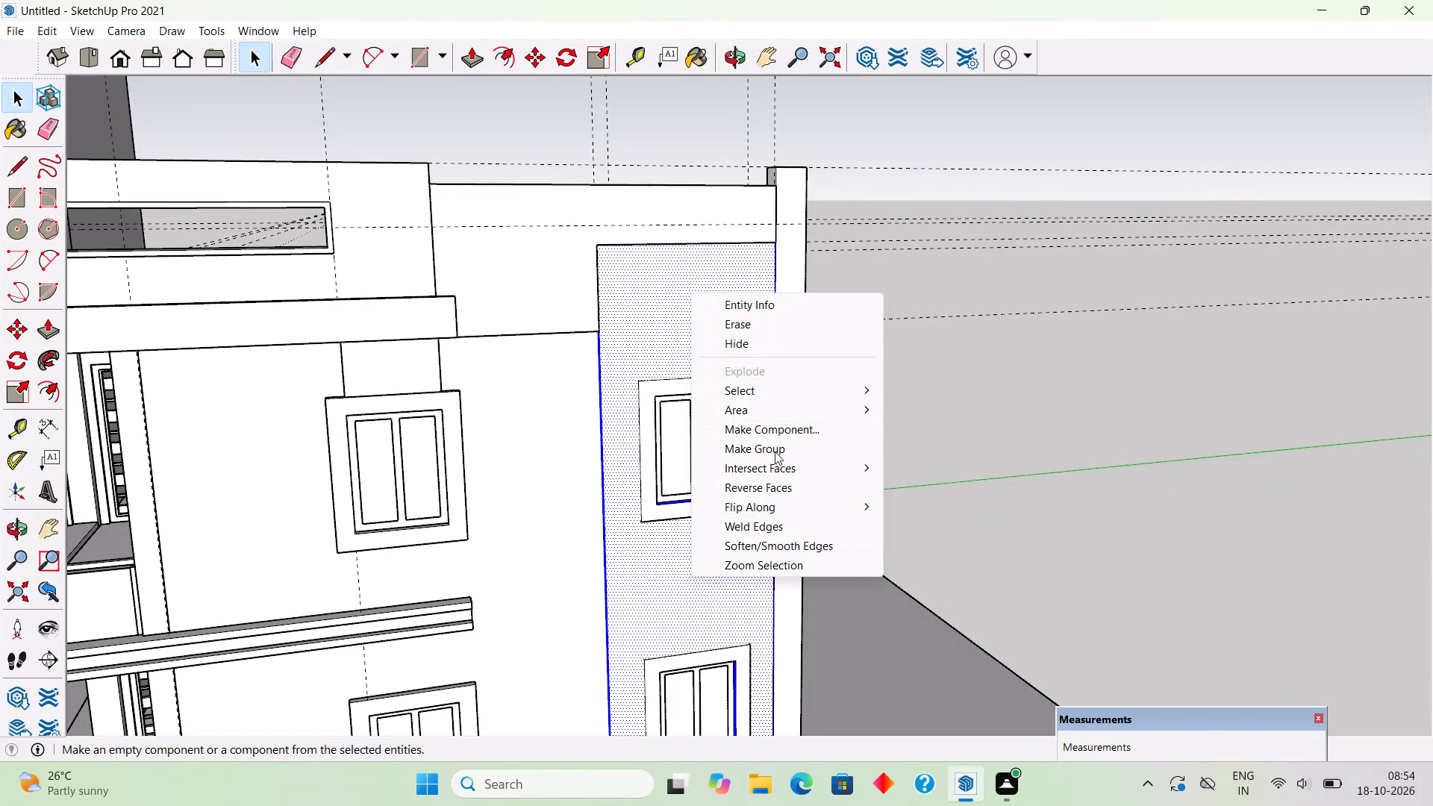
left_click(777, 447)
left_click(924, 419)
Examine the house's side and front elevations from several angles.
scroll(849, 397, "down", 5)
middle_click_drag(690, 366, 625, 328)
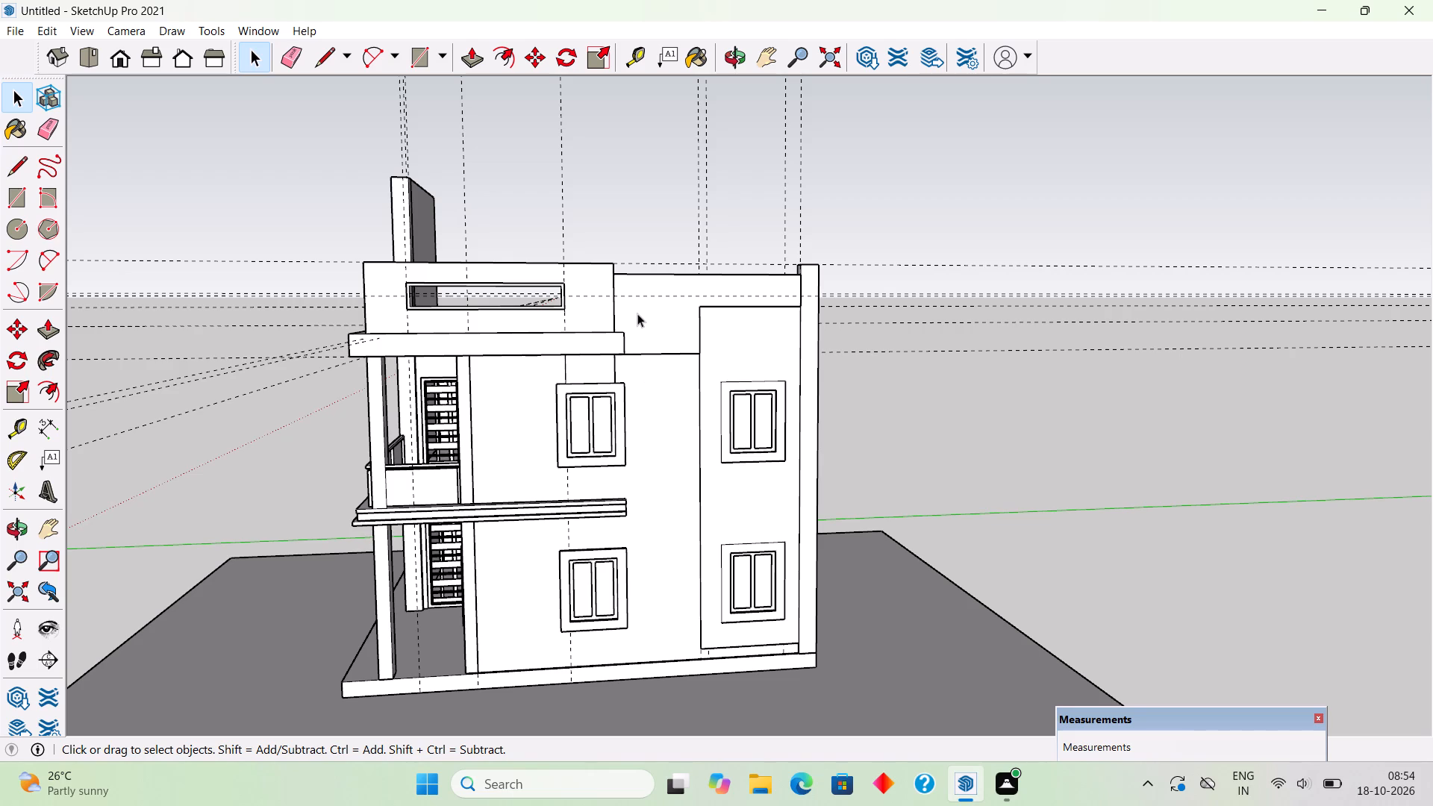
scroll(583, 243, "down", 5)
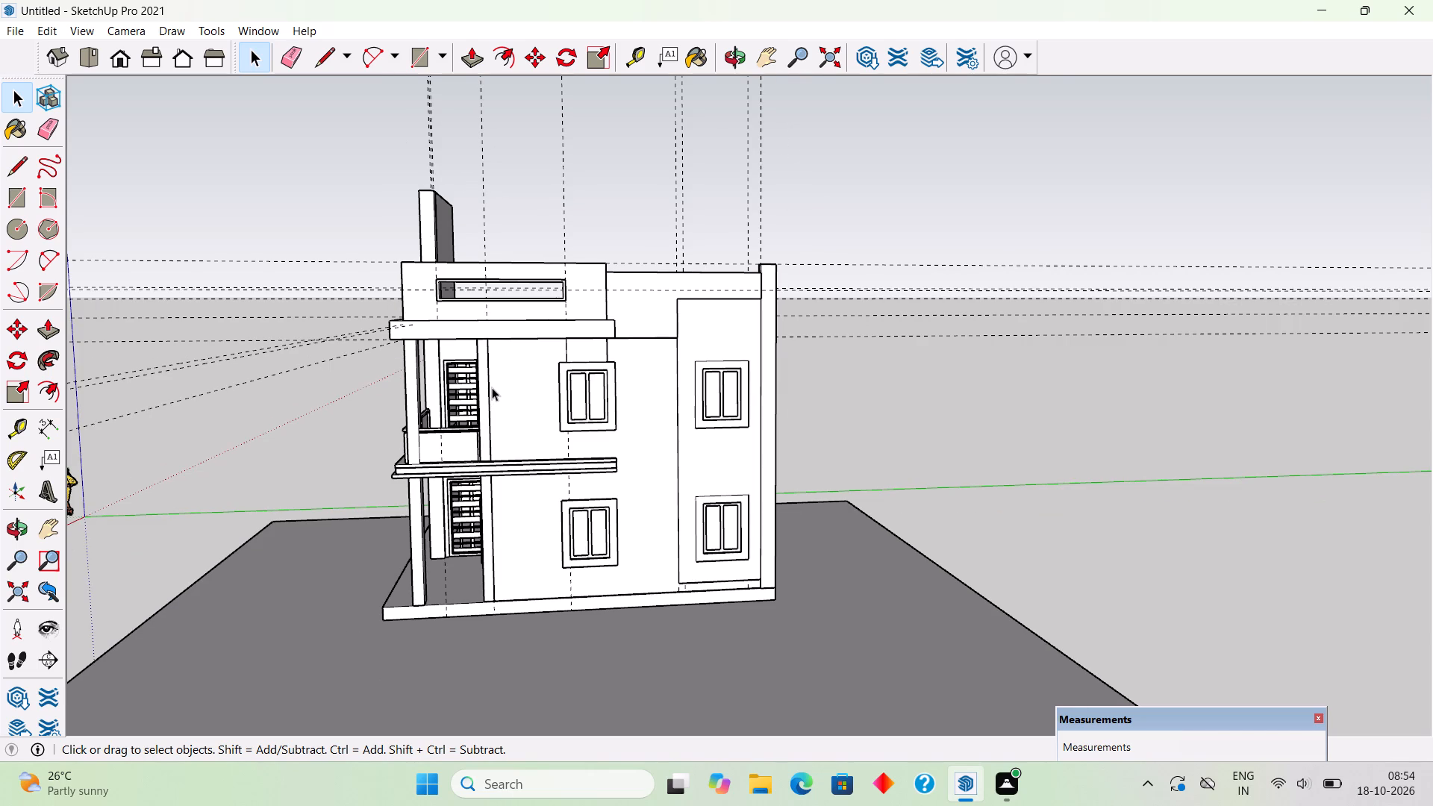
scroll(491, 367, "down", 3)
scroll(482, 367, "up", 4)
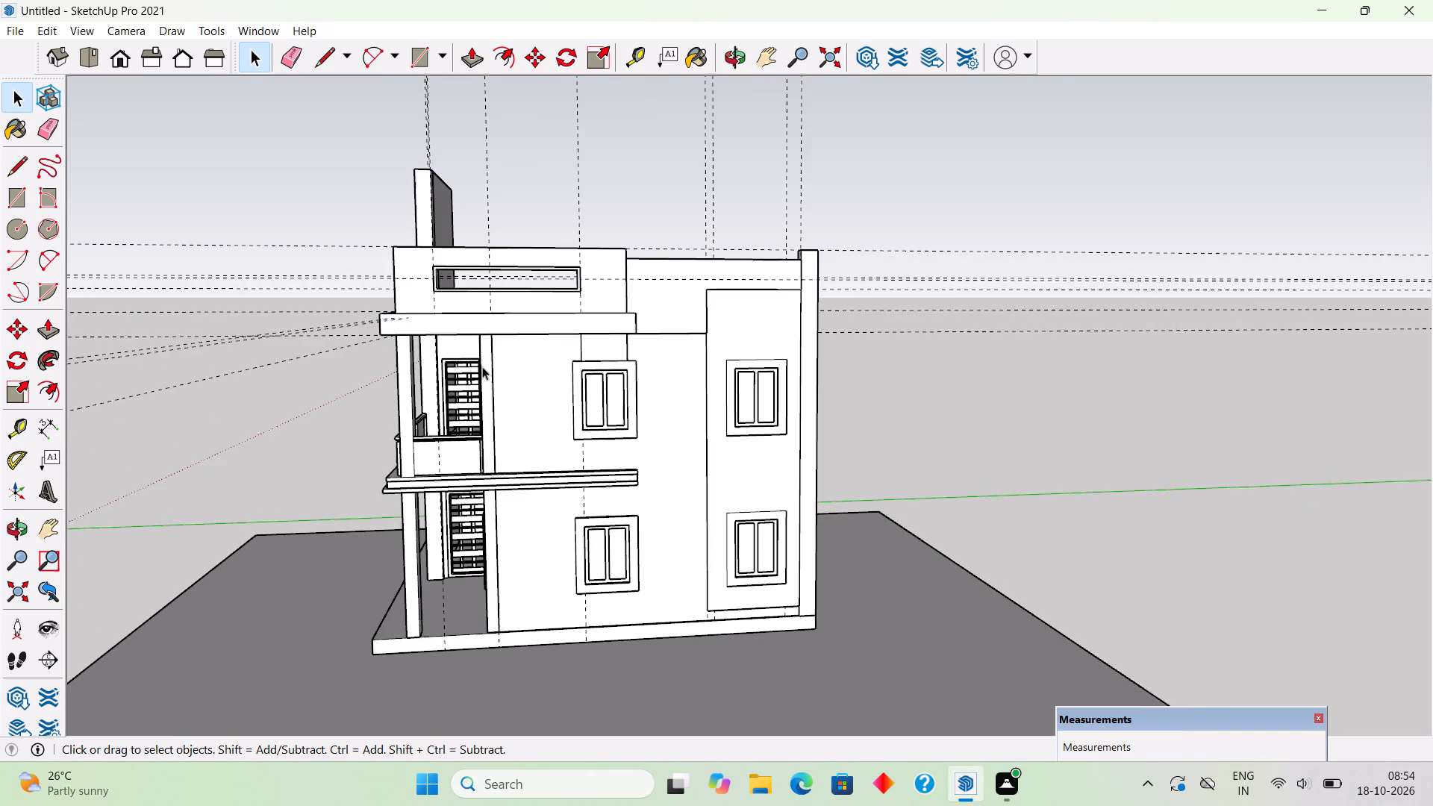
middle_click_drag(456, 388, 552, 347)
scroll(553, 353, "down", 7)
middle_click_drag(431, 437, 439, 428)
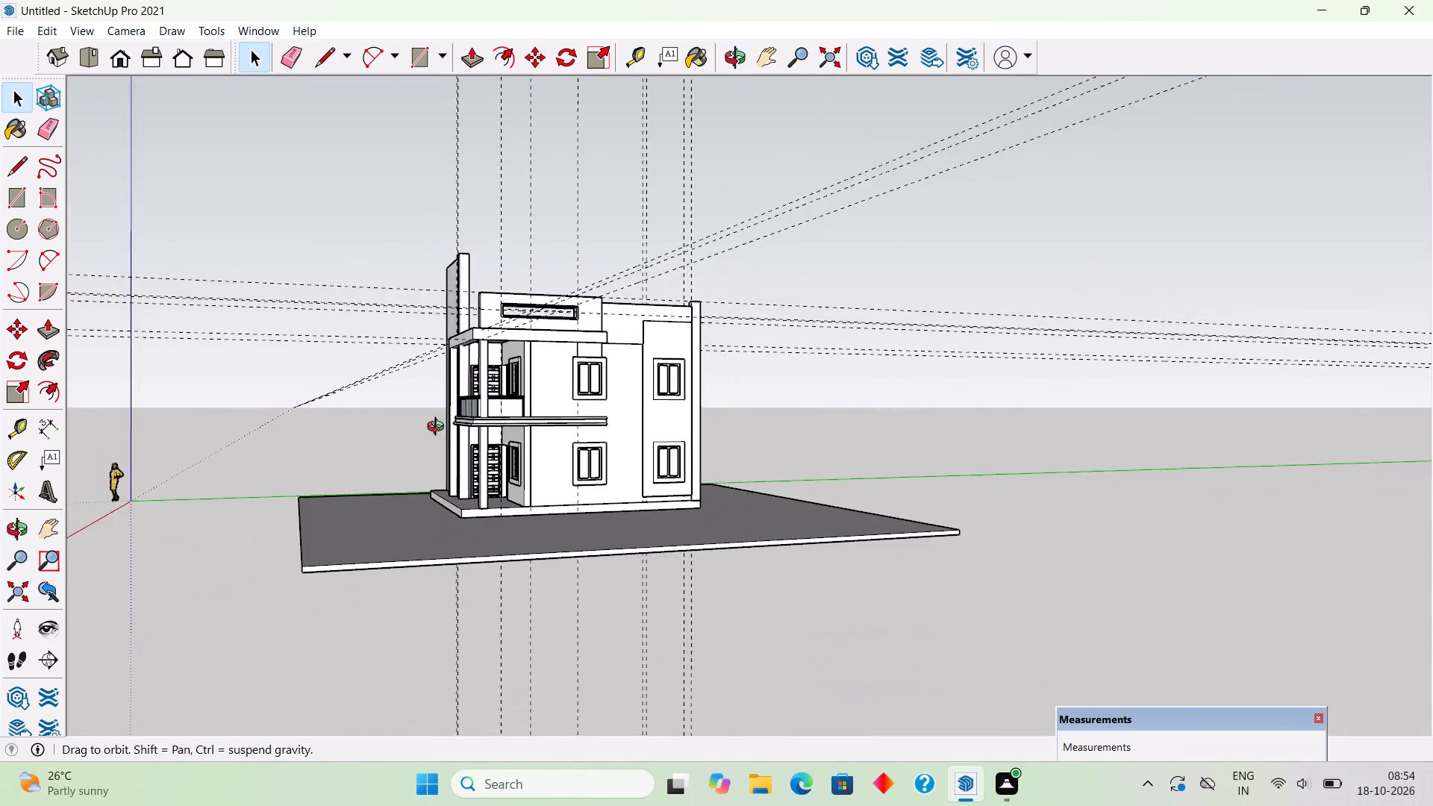
middle_click_drag(439, 428, 617, 421)
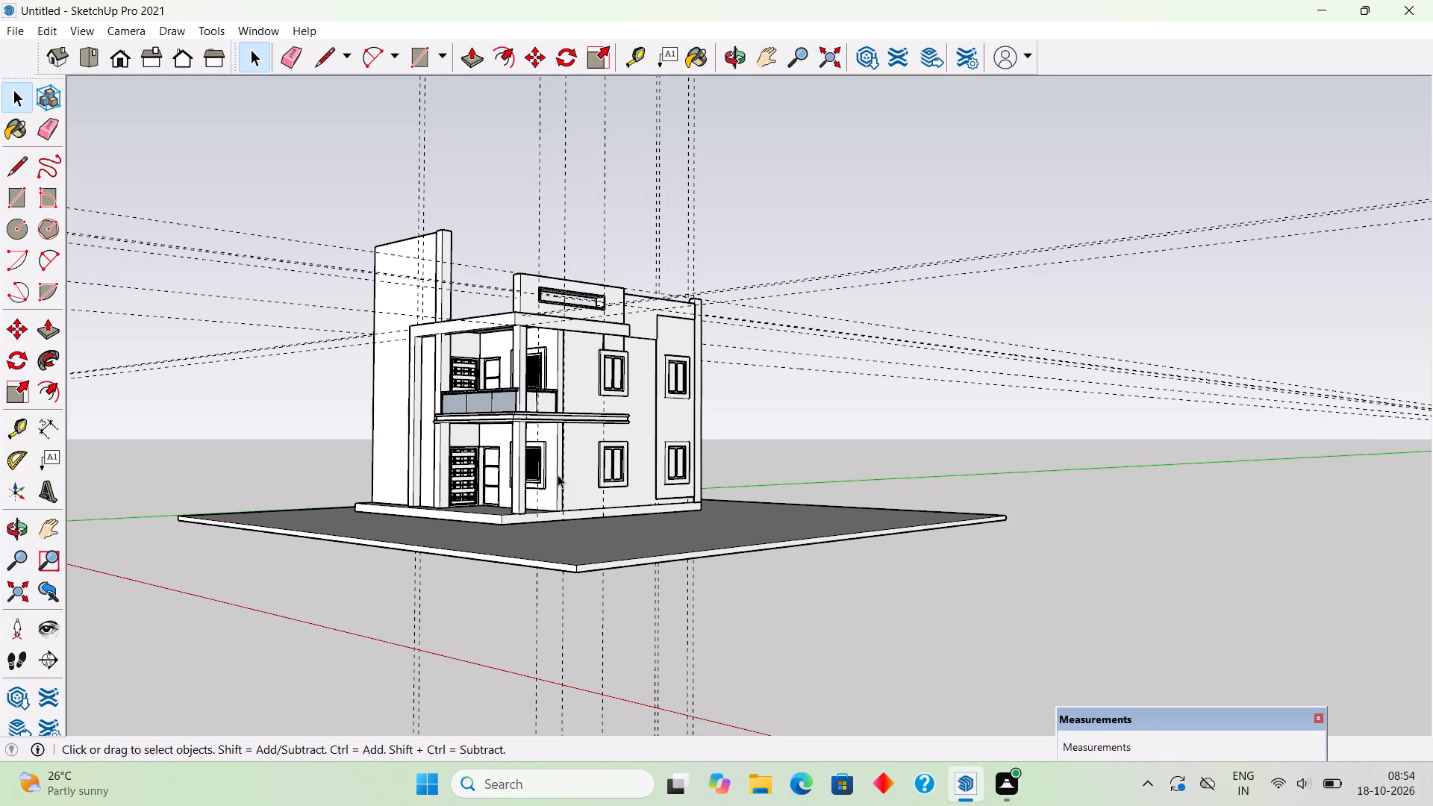
middle_click_drag(559, 477, 701, 637)
middle_click_drag(579, 522, 681, 503)
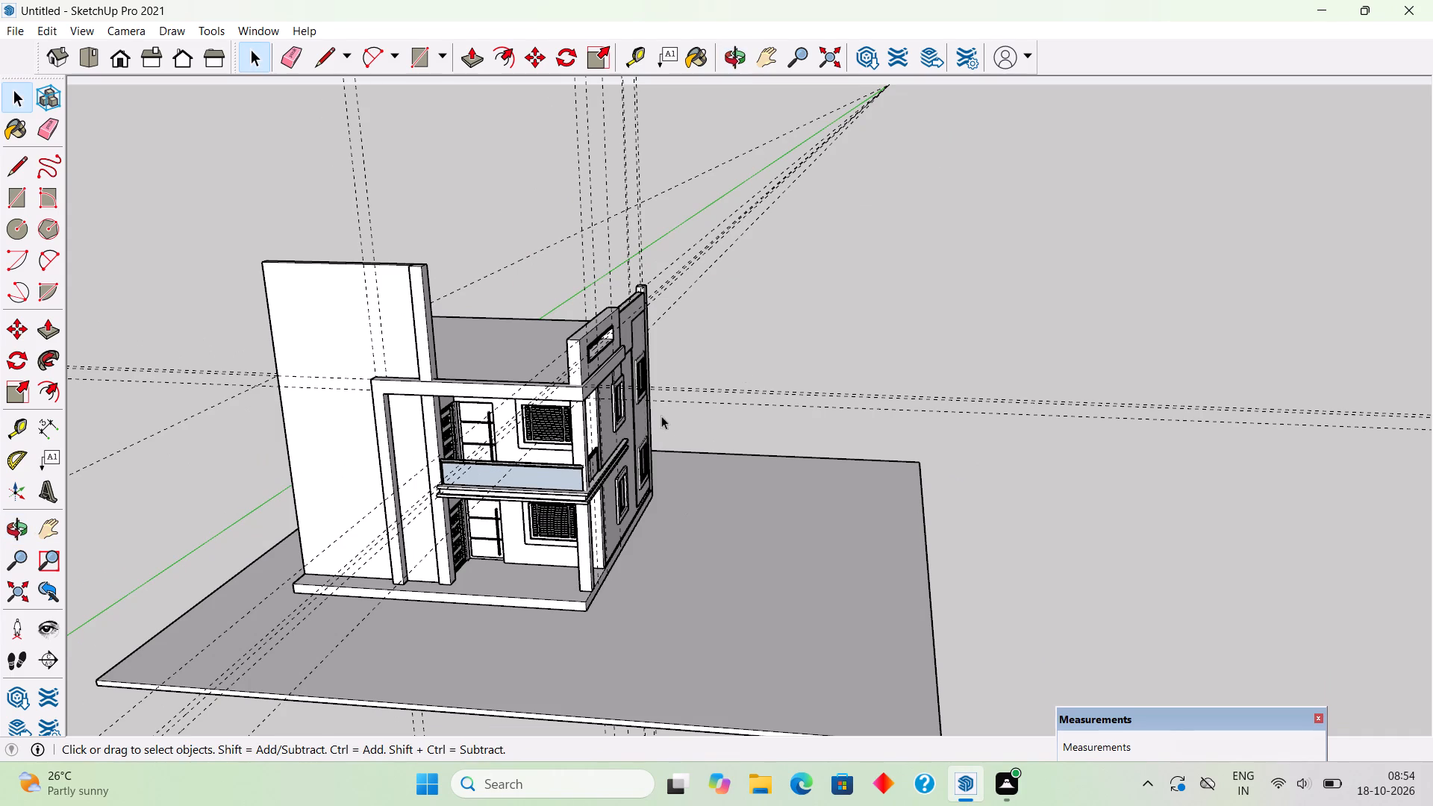
scroll(576, 373, "down", 3)
scroll(359, 389, "up", 4)
middle_click_drag(374, 432, 538, 318)
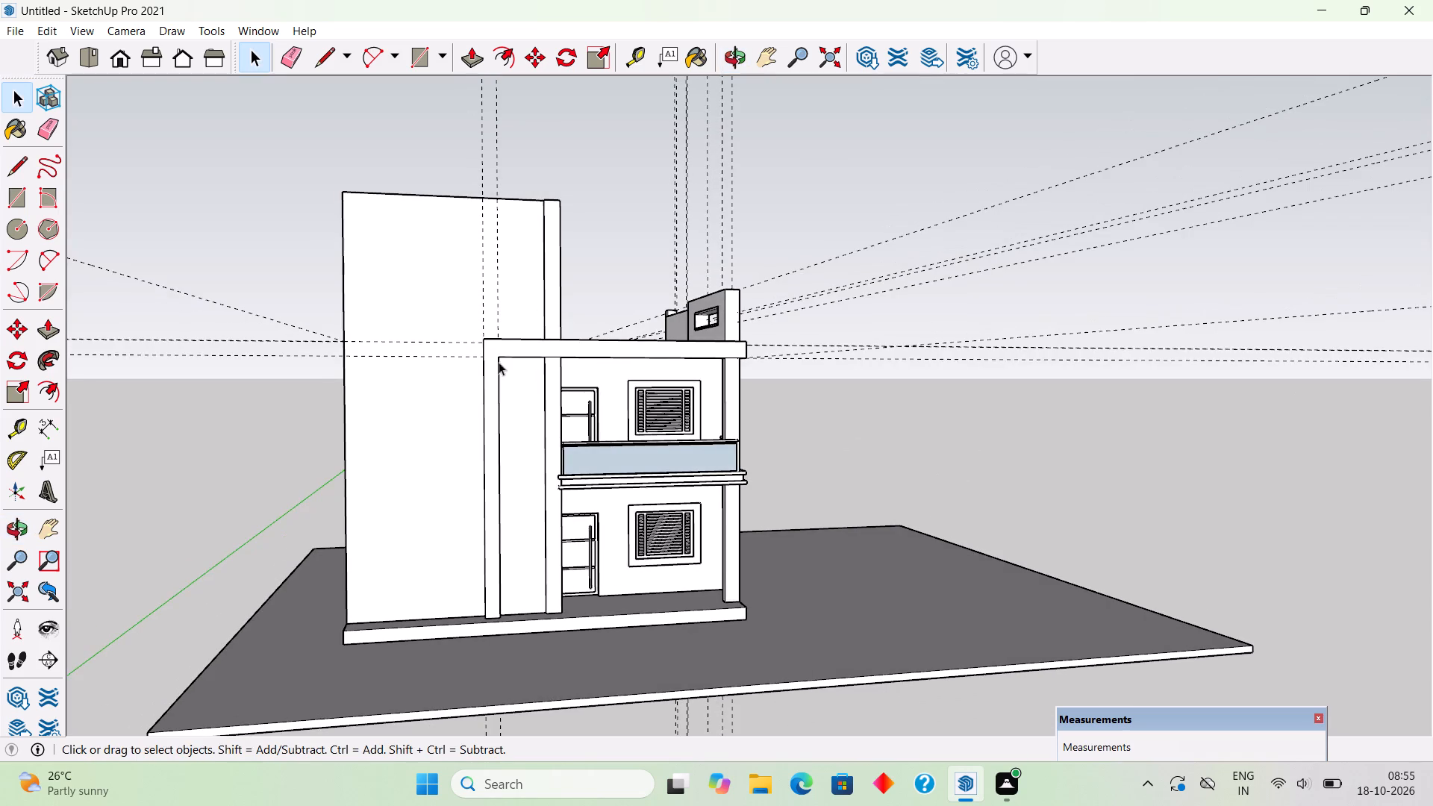
scroll(416, 444, "up", 1)
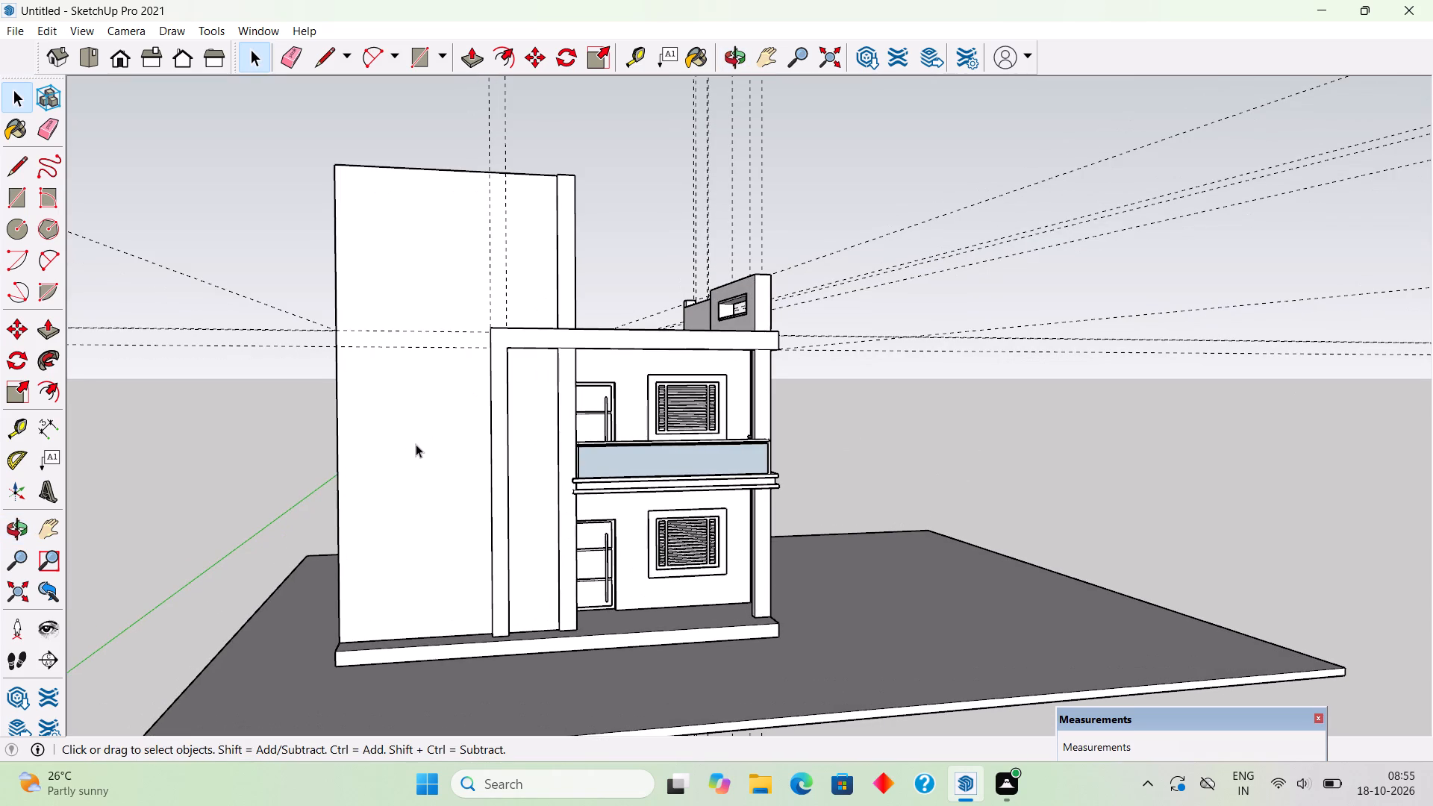
scroll(604, 442, "up", 2)
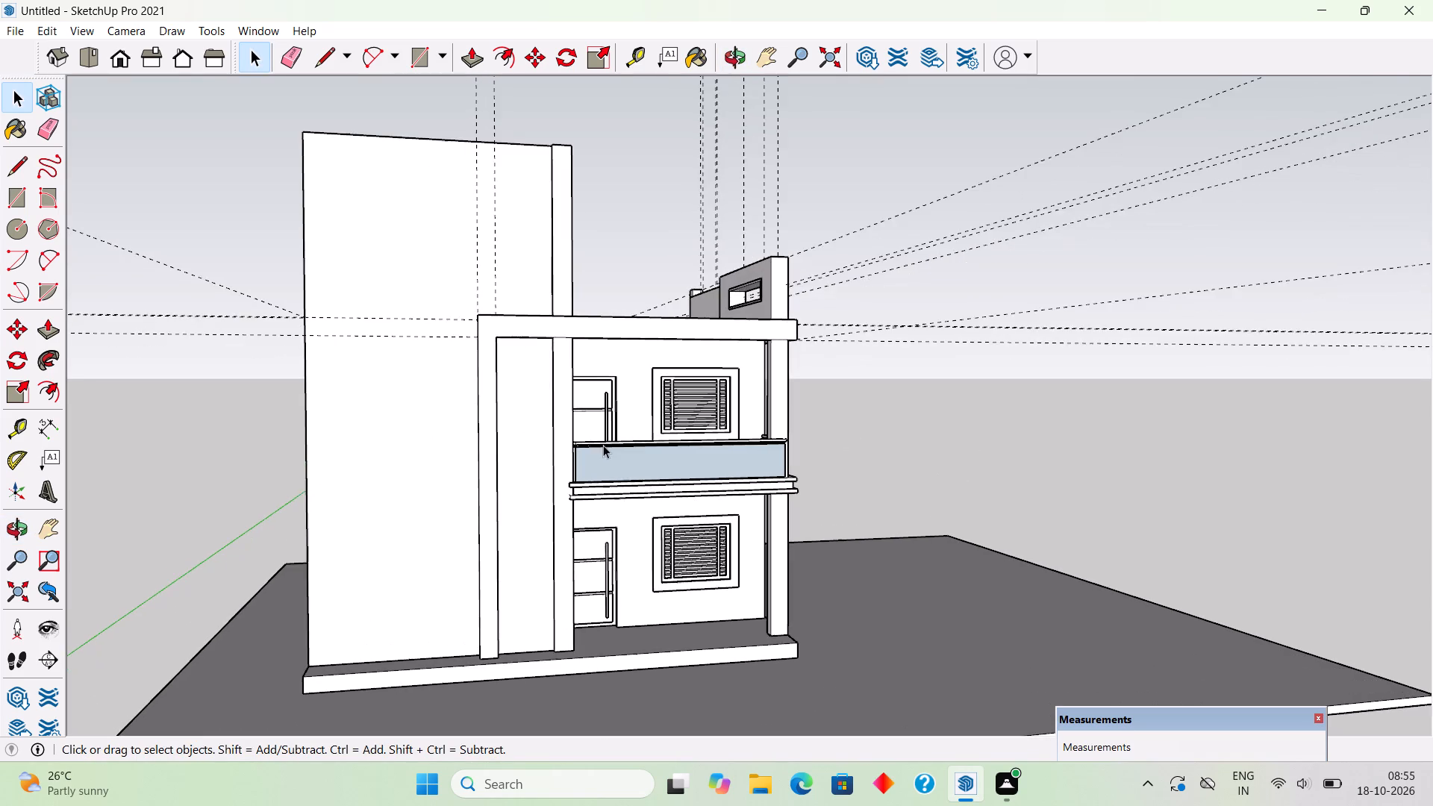
middle_click_drag(575, 460, 0, 413)
middle_click_drag(892, 466, 552, 508)
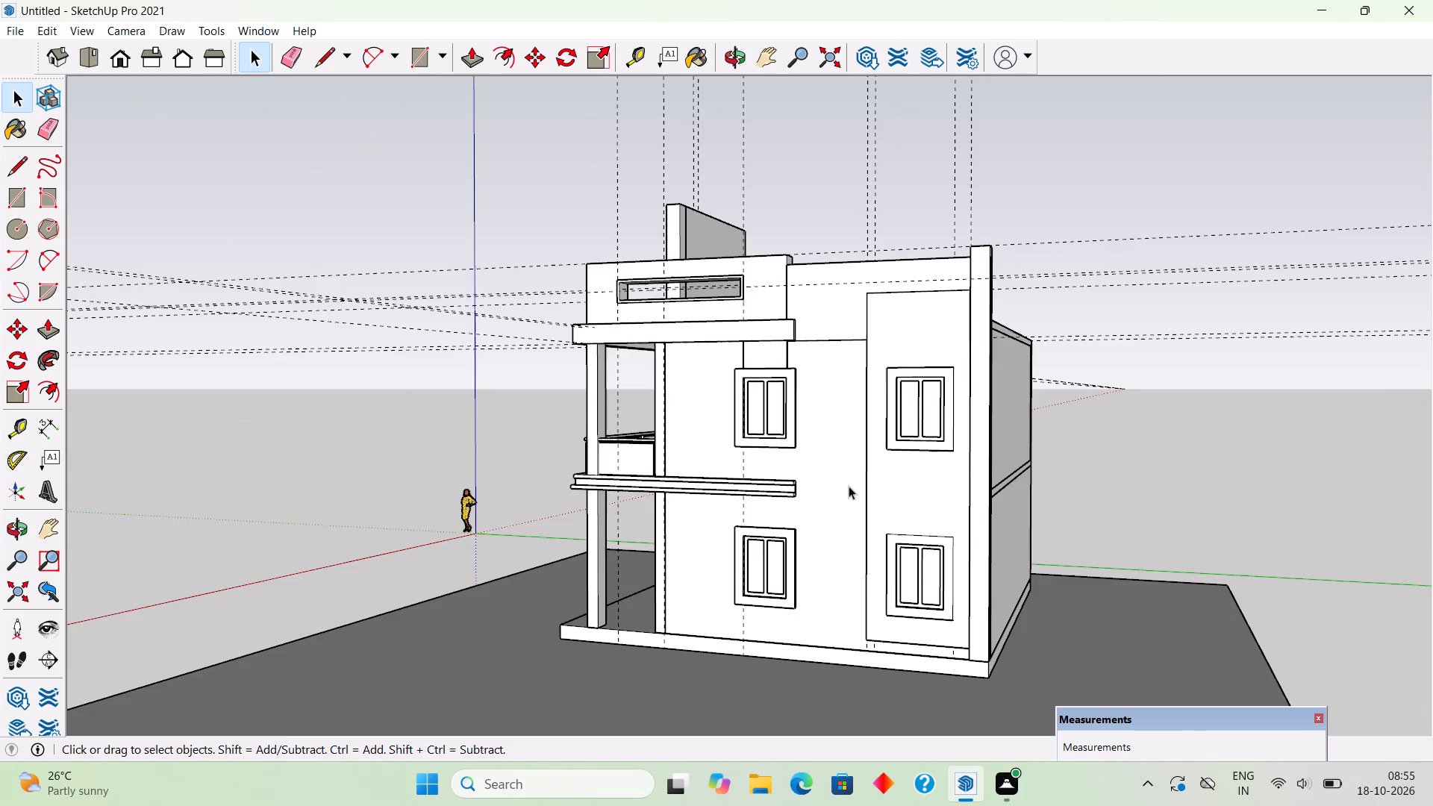
middle_click_drag(917, 500, 1025, 491)
Open the side wall group and place a horizontal guide along the top edge of the upper-floor window frame beside the tall panel.
scroll(1025, 490, "up", 1)
scroll(840, 429, "up", 4)
triple_click(840, 429)
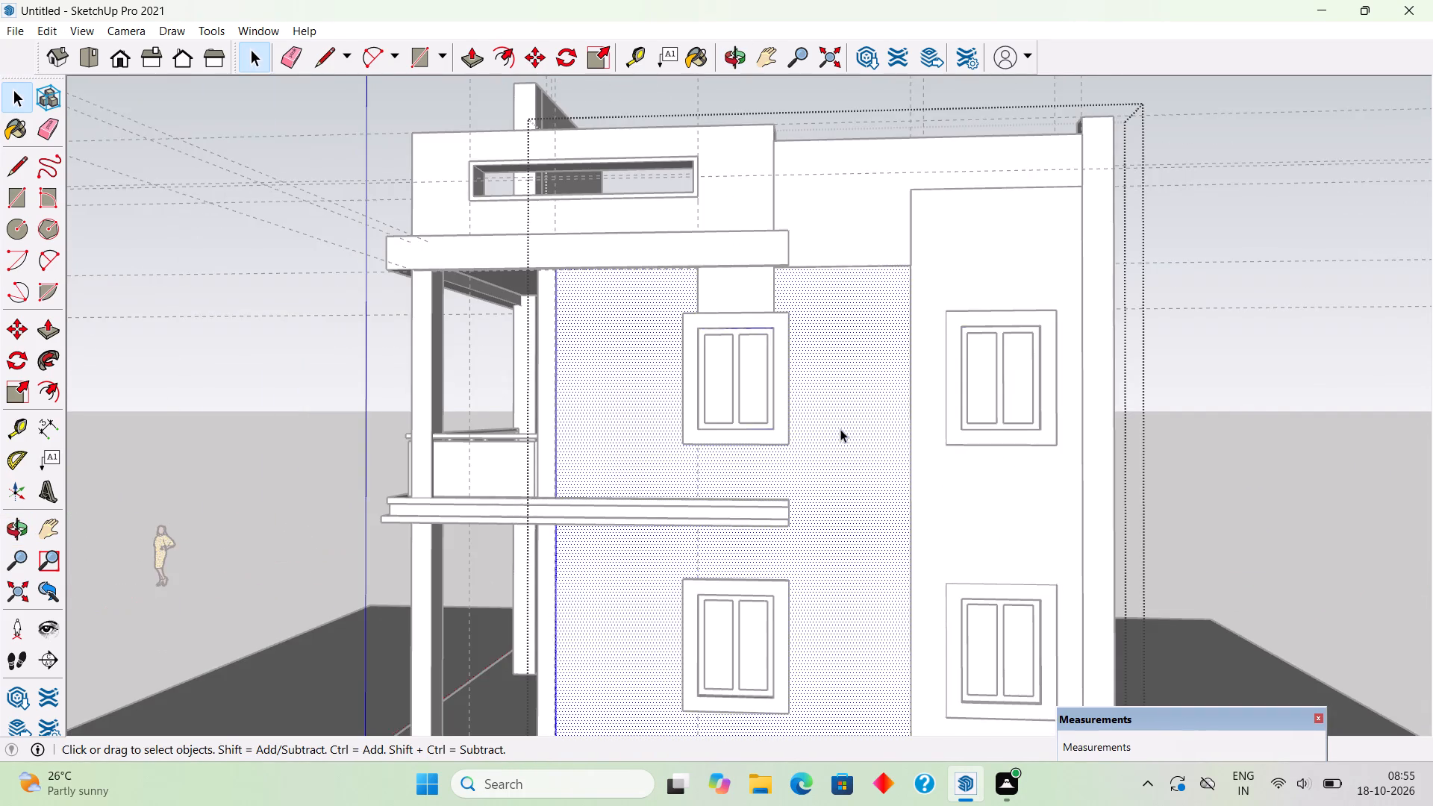
scroll(840, 429, "up", 15)
scroll(850, 422, "down", 5)
middle_click_drag(850, 422, 917, 484)
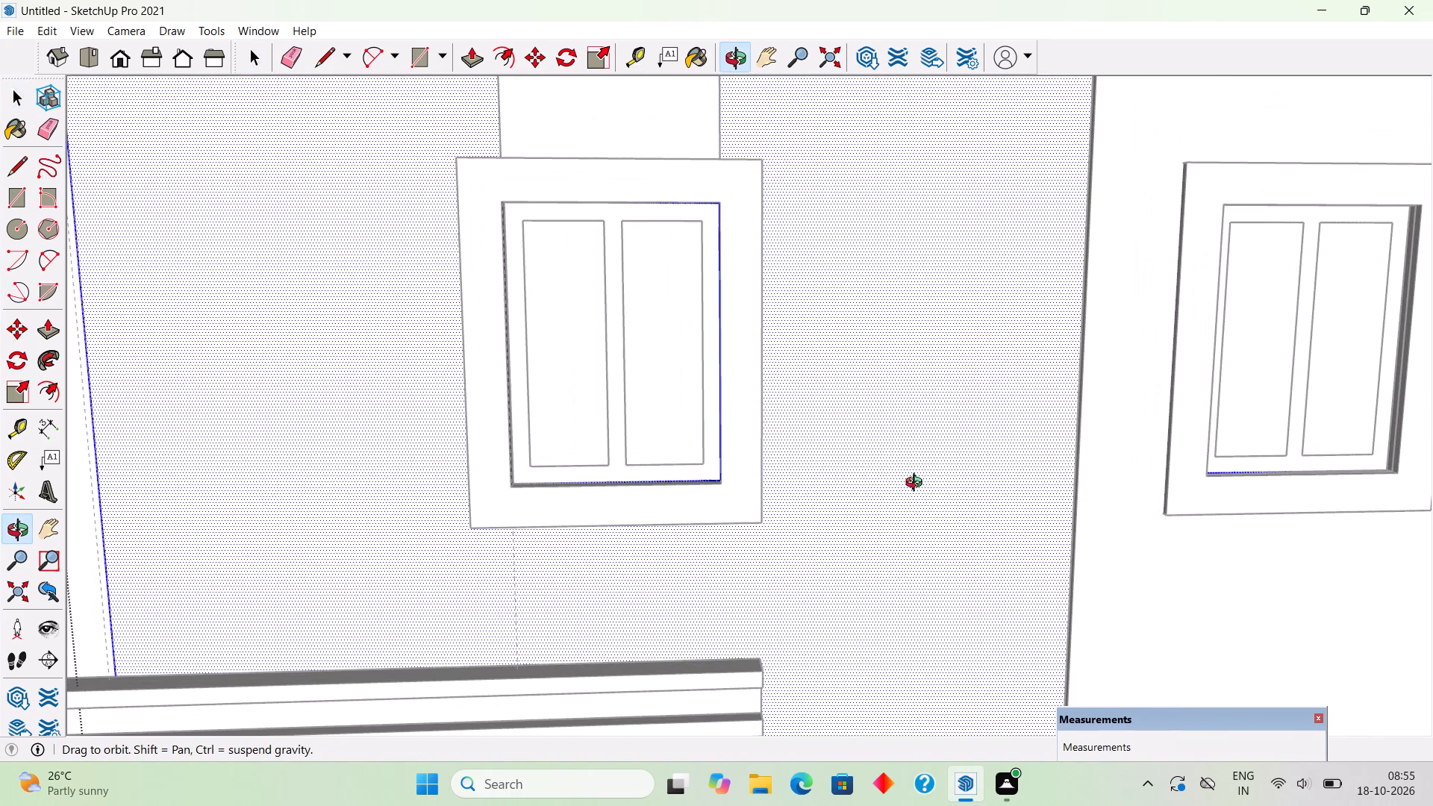
middle_click_drag(917, 484, 918, 484)
scroll(920, 461, "up", 2)
scroll(921, 445, "down", 4)
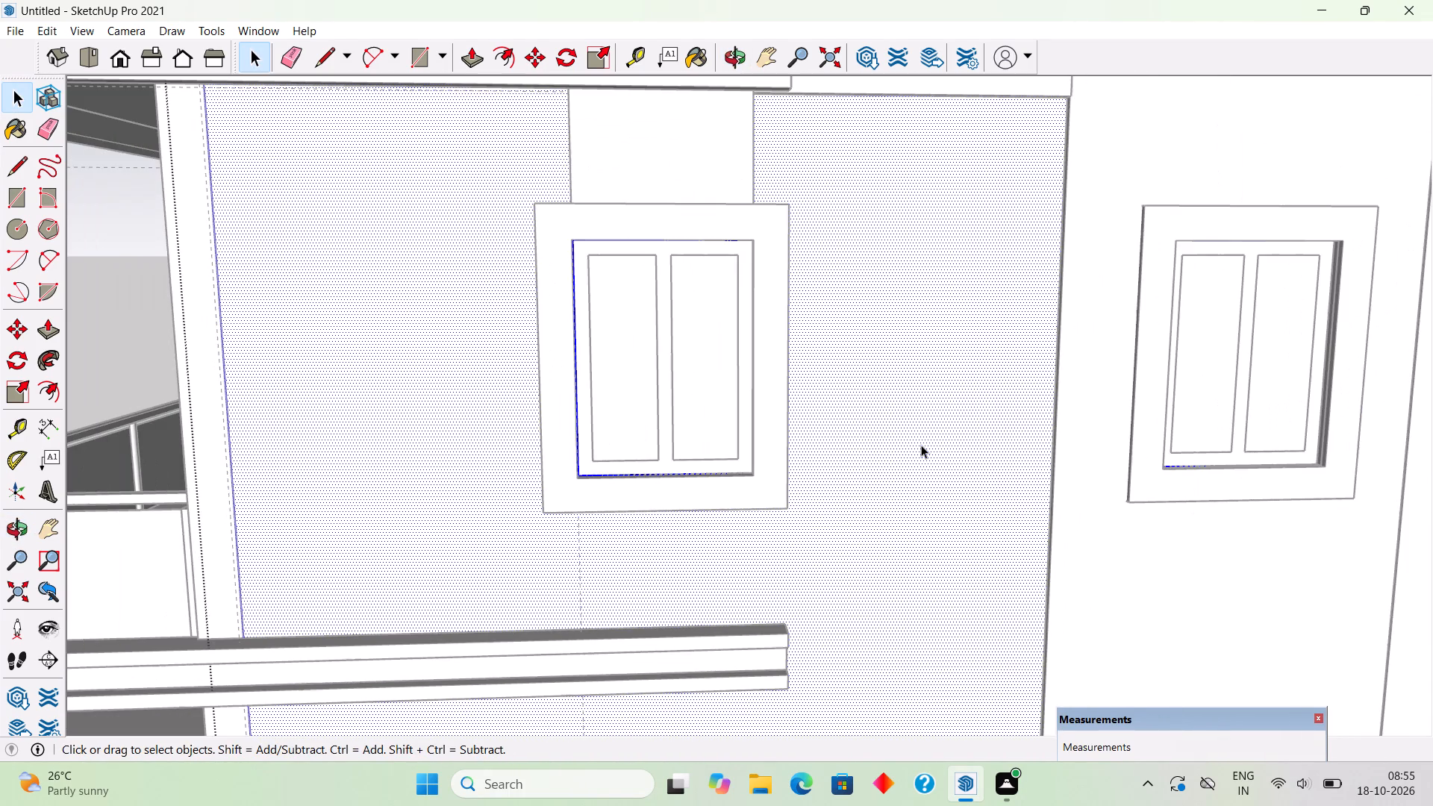
middle_click_drag(863, 243, 735, 366)
scroll(684, 322, "up", 6)
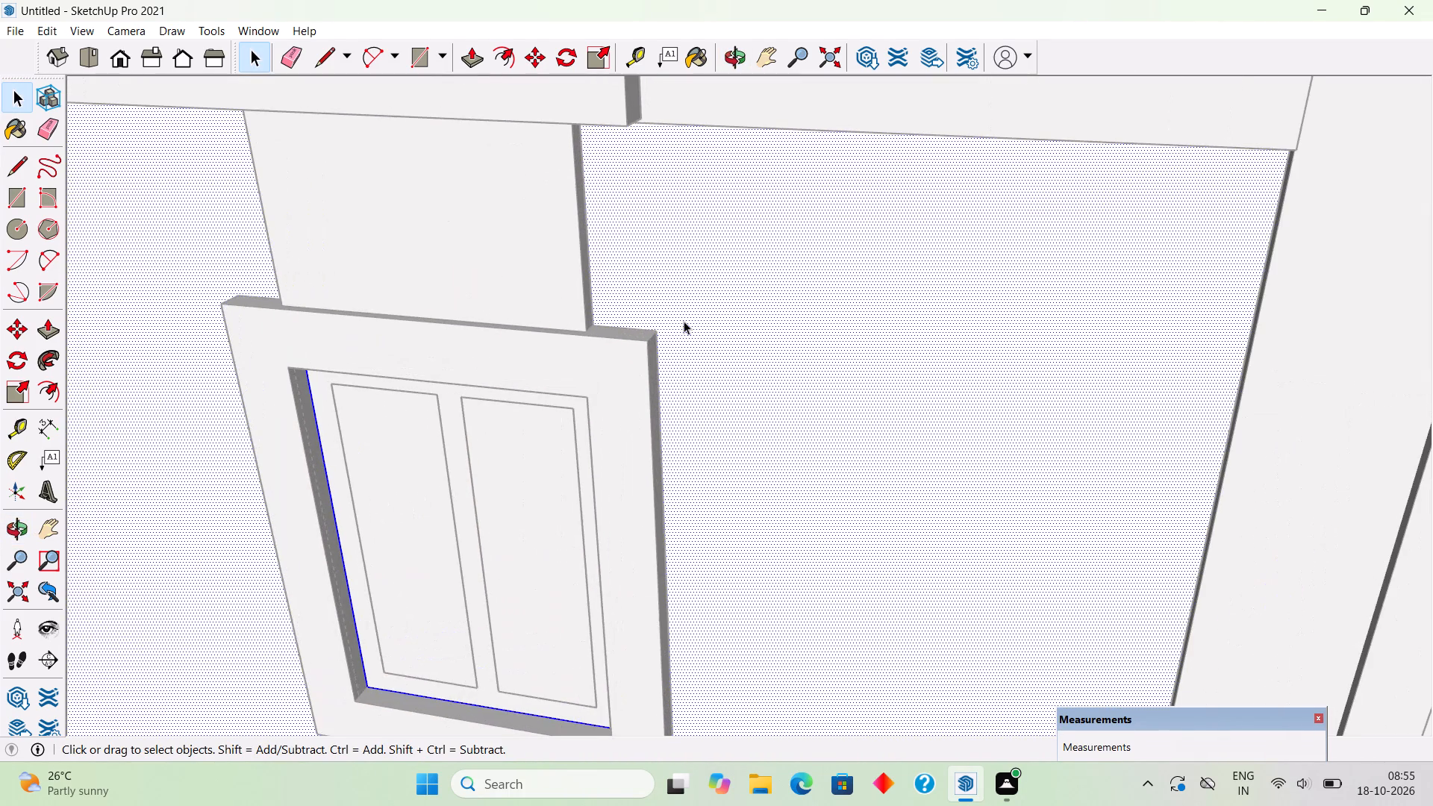
key("t")
double_click(658, 330)
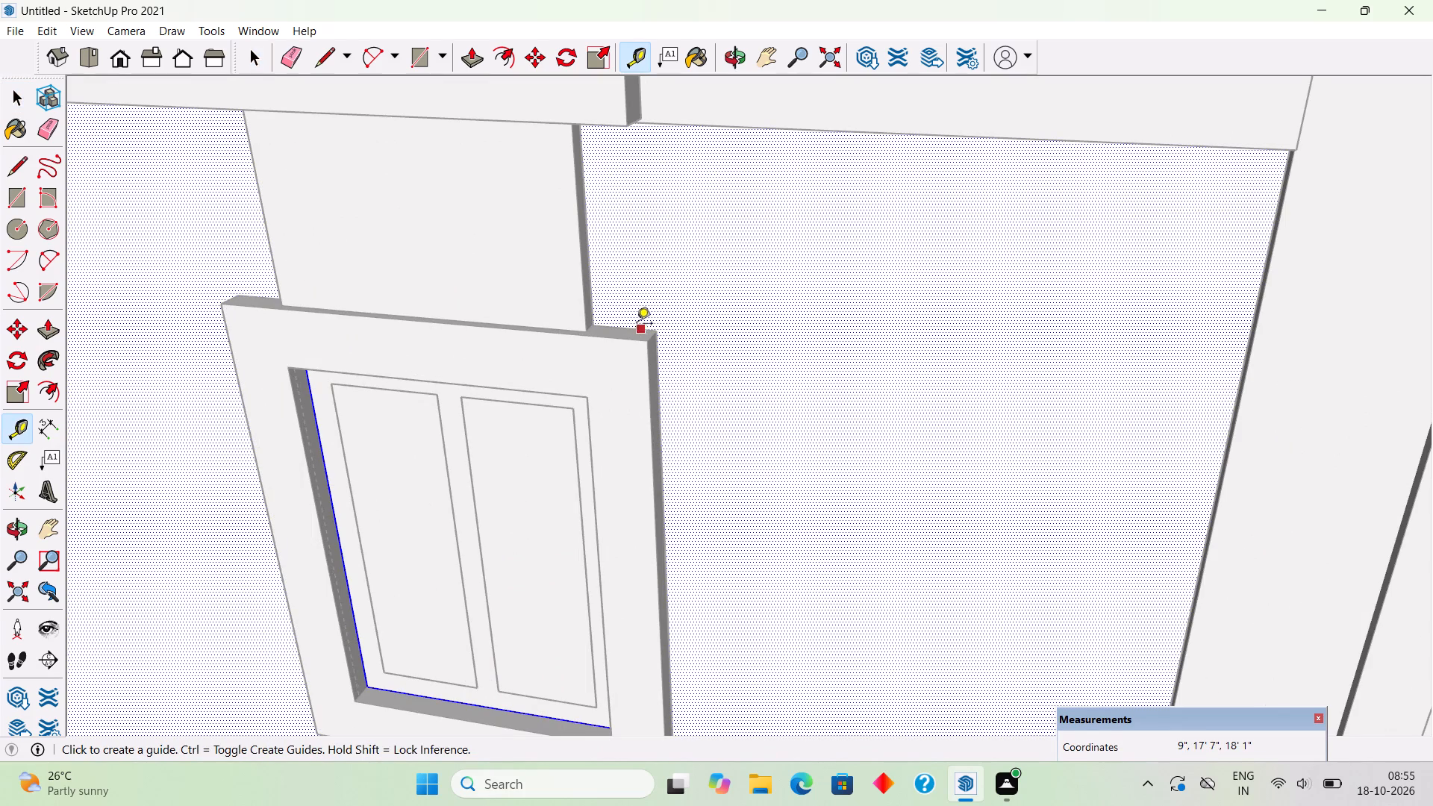
double_click(628, 325)
Place a horizontal guide 7" below the frame-top guide on the side wall, and another 1" below that one.
middle_click_drag(846, 418, 867, 367)
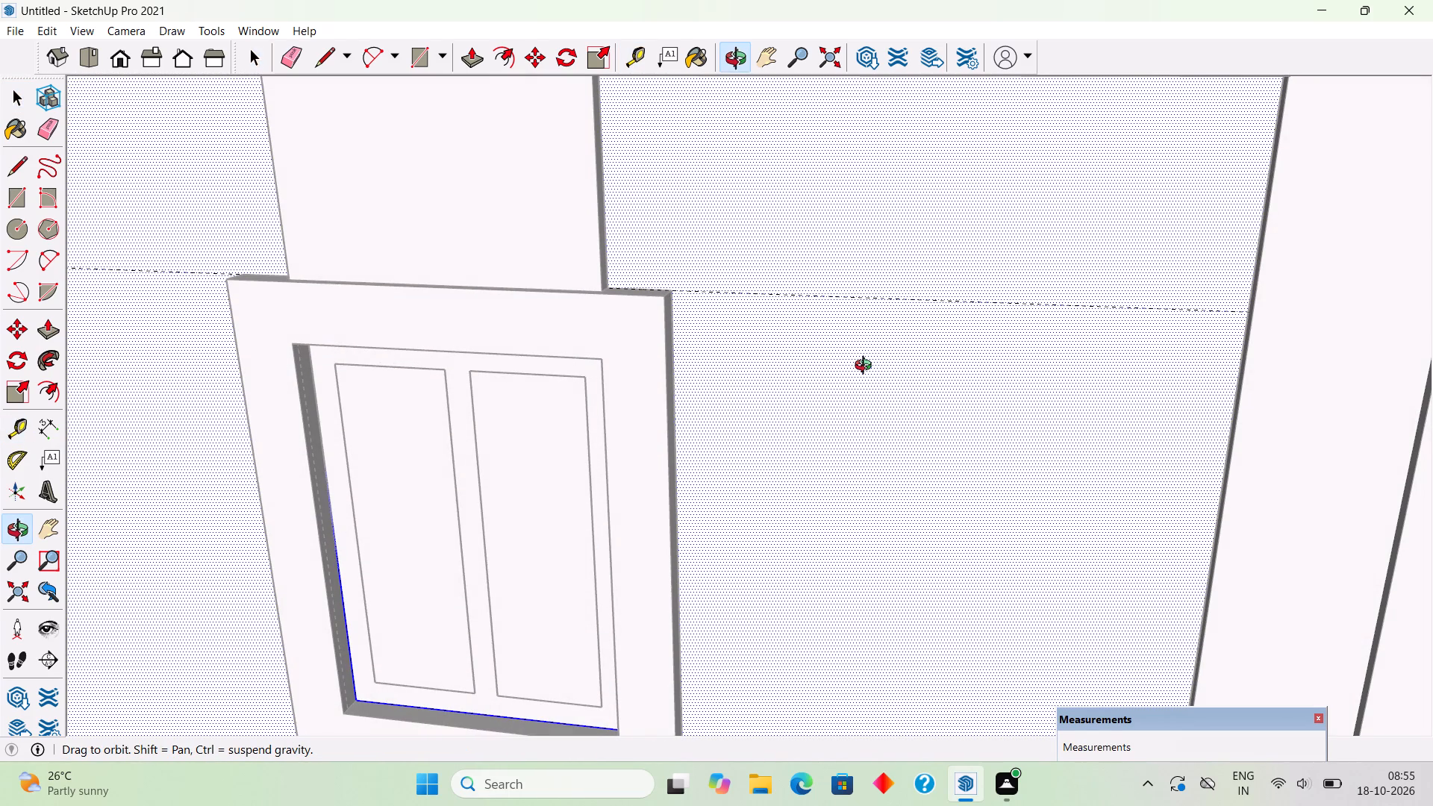
middle_click_drag(867, 367, 887, 267)
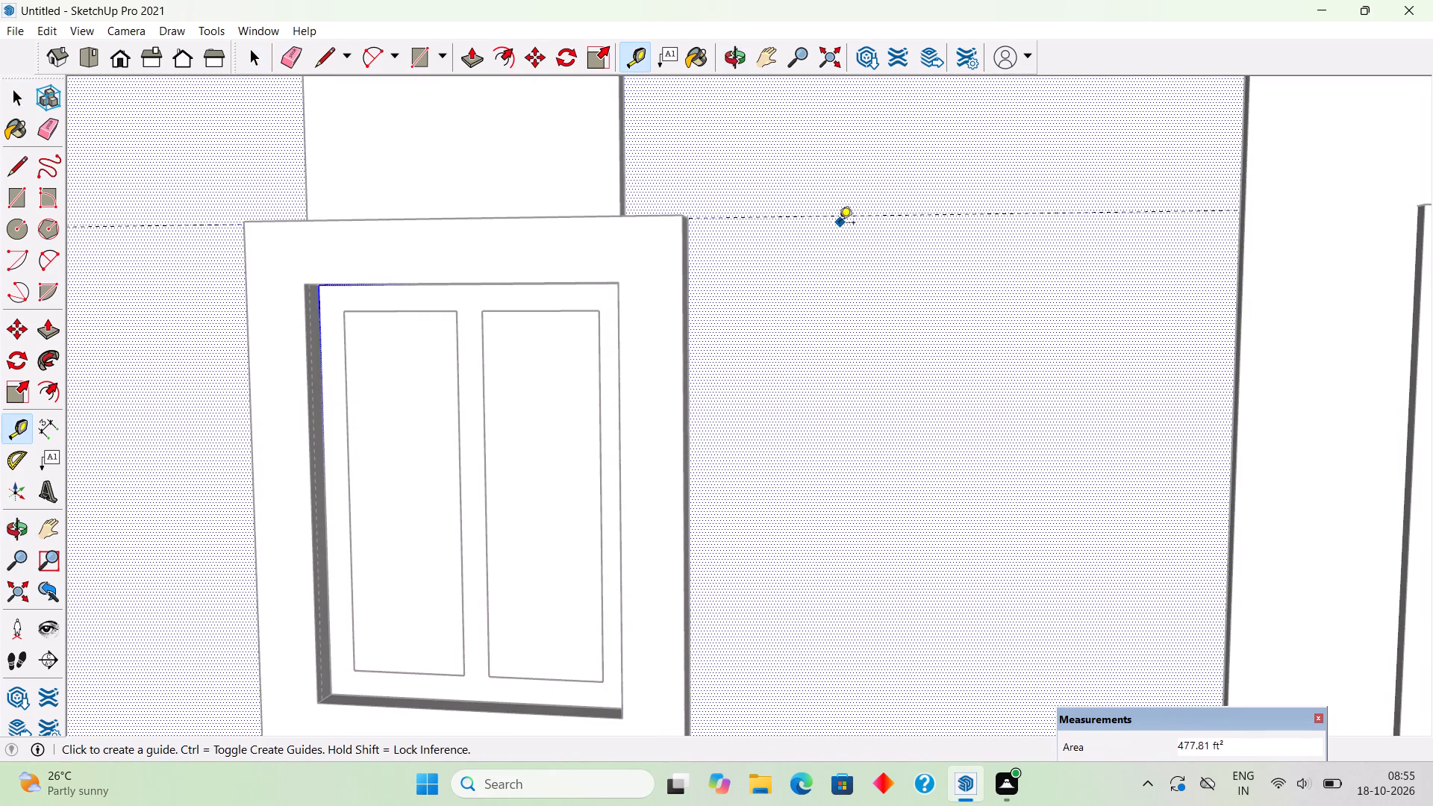
left_click(839, 221)
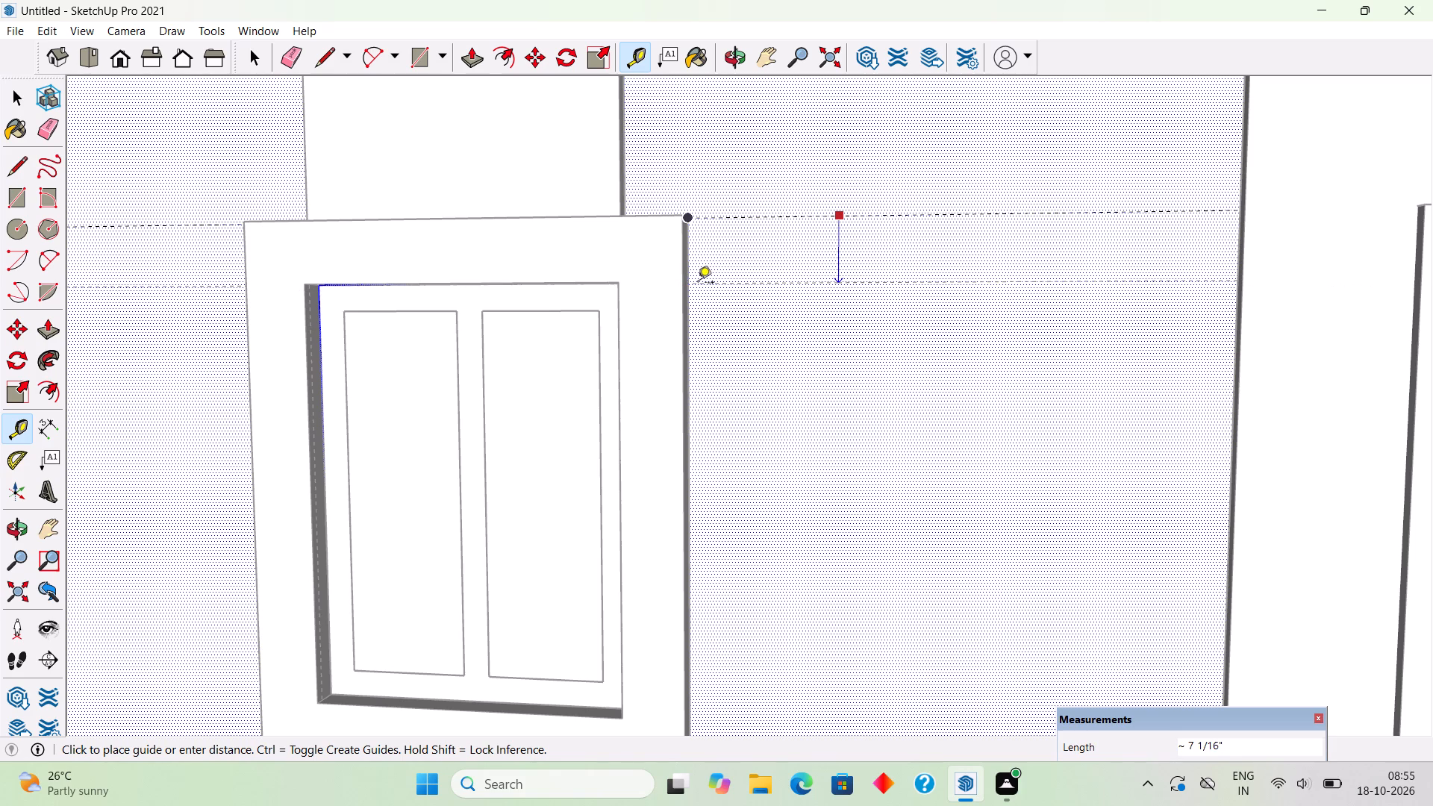
key("7")
key("shift+quotedbl")
key("Return")
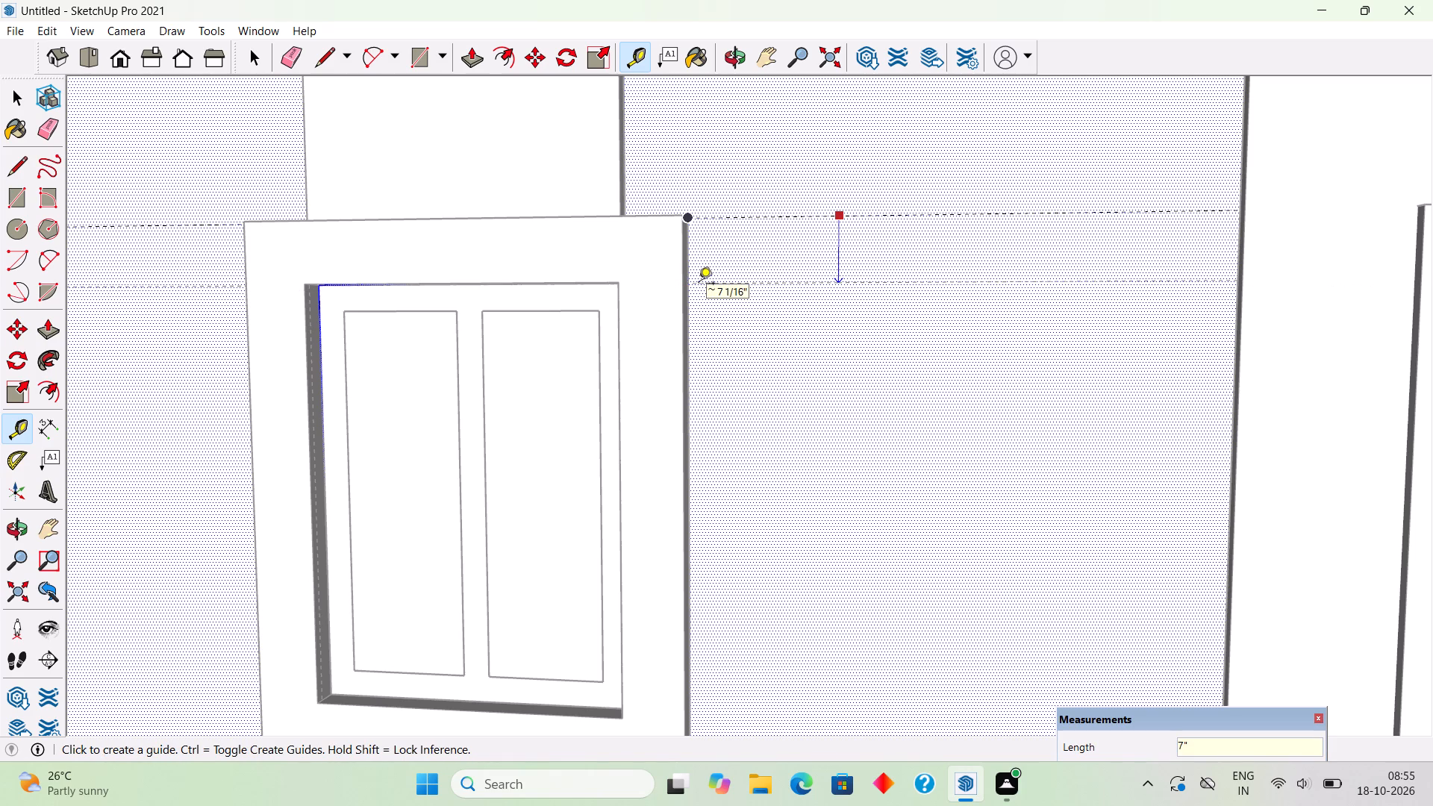
left_click(754, 281)
type("1\"")
key("Return")
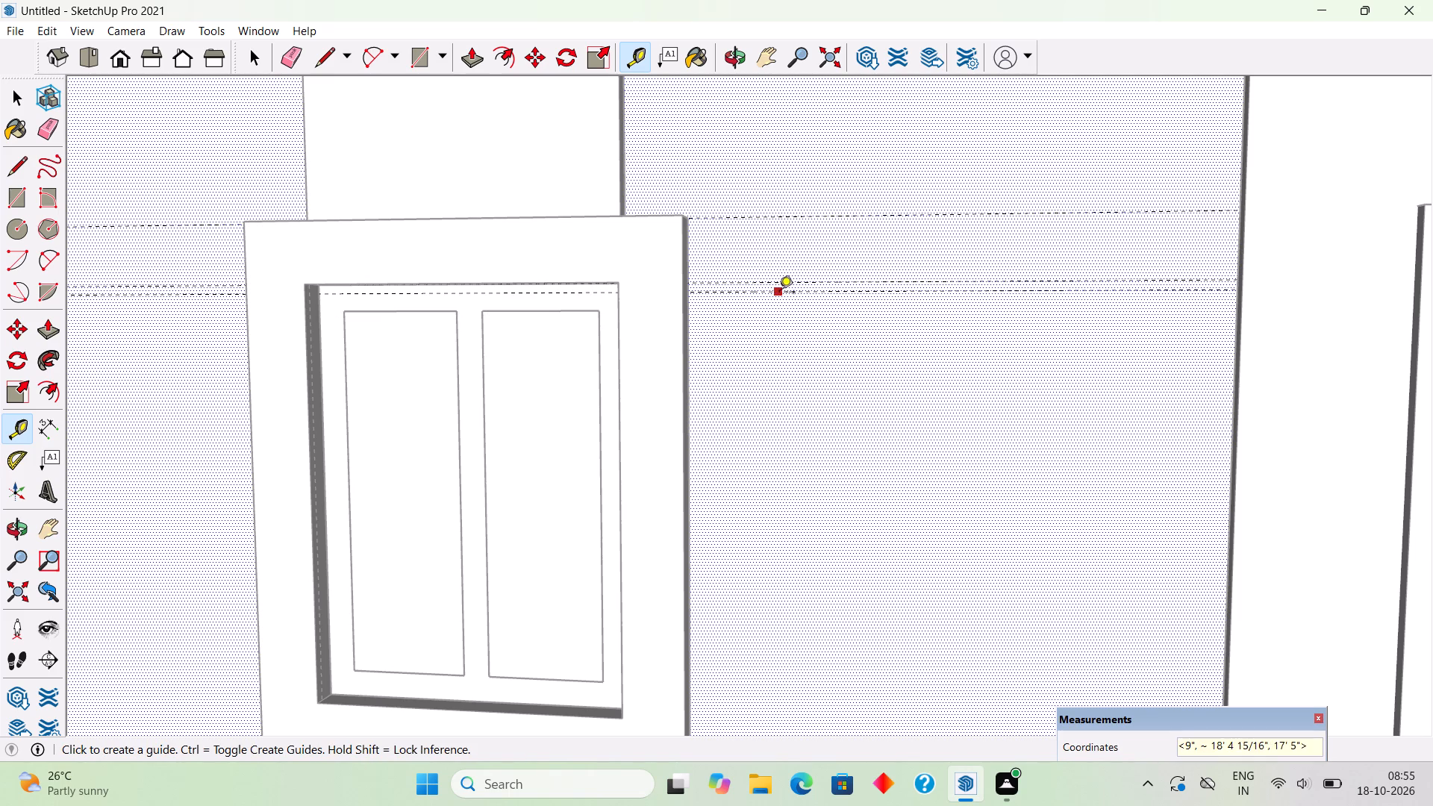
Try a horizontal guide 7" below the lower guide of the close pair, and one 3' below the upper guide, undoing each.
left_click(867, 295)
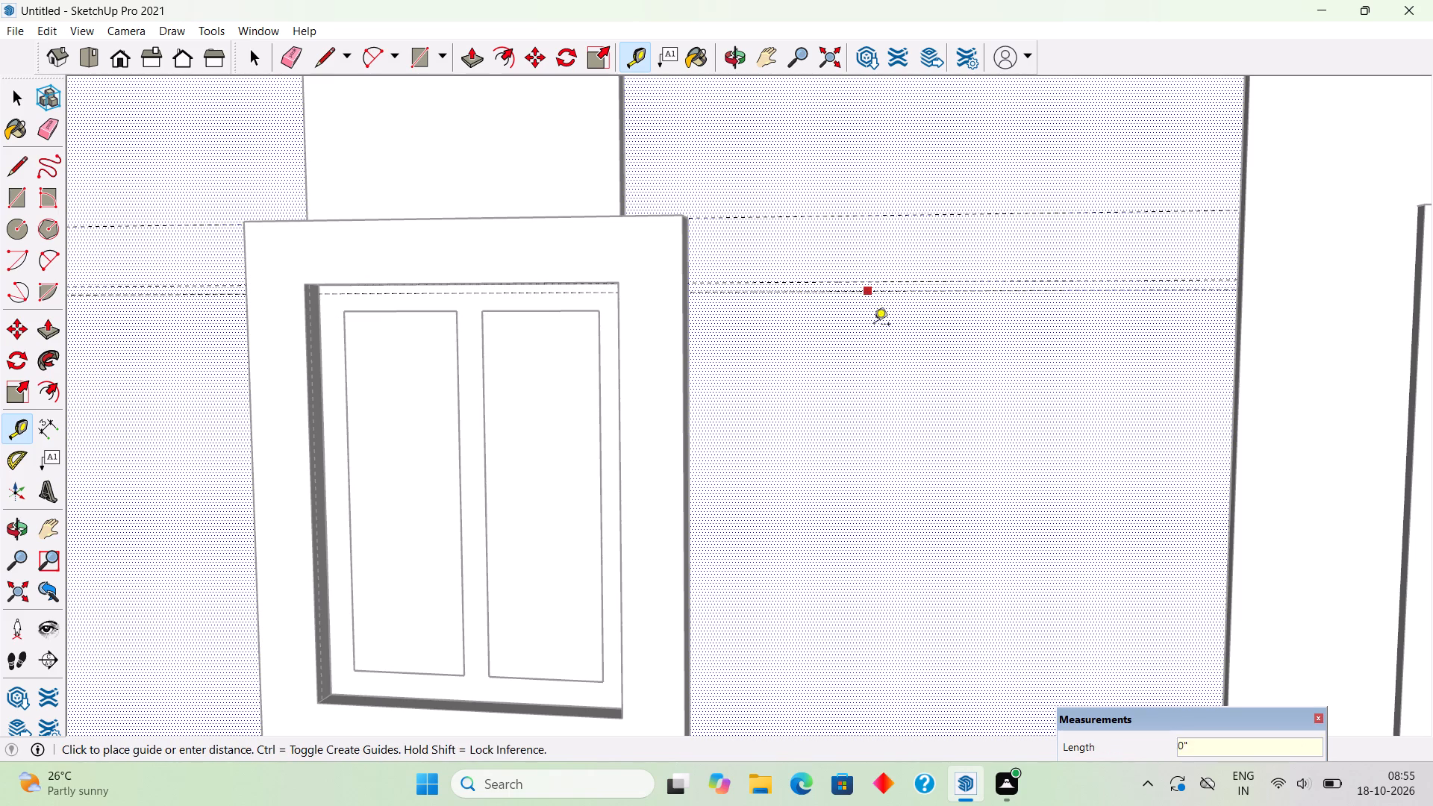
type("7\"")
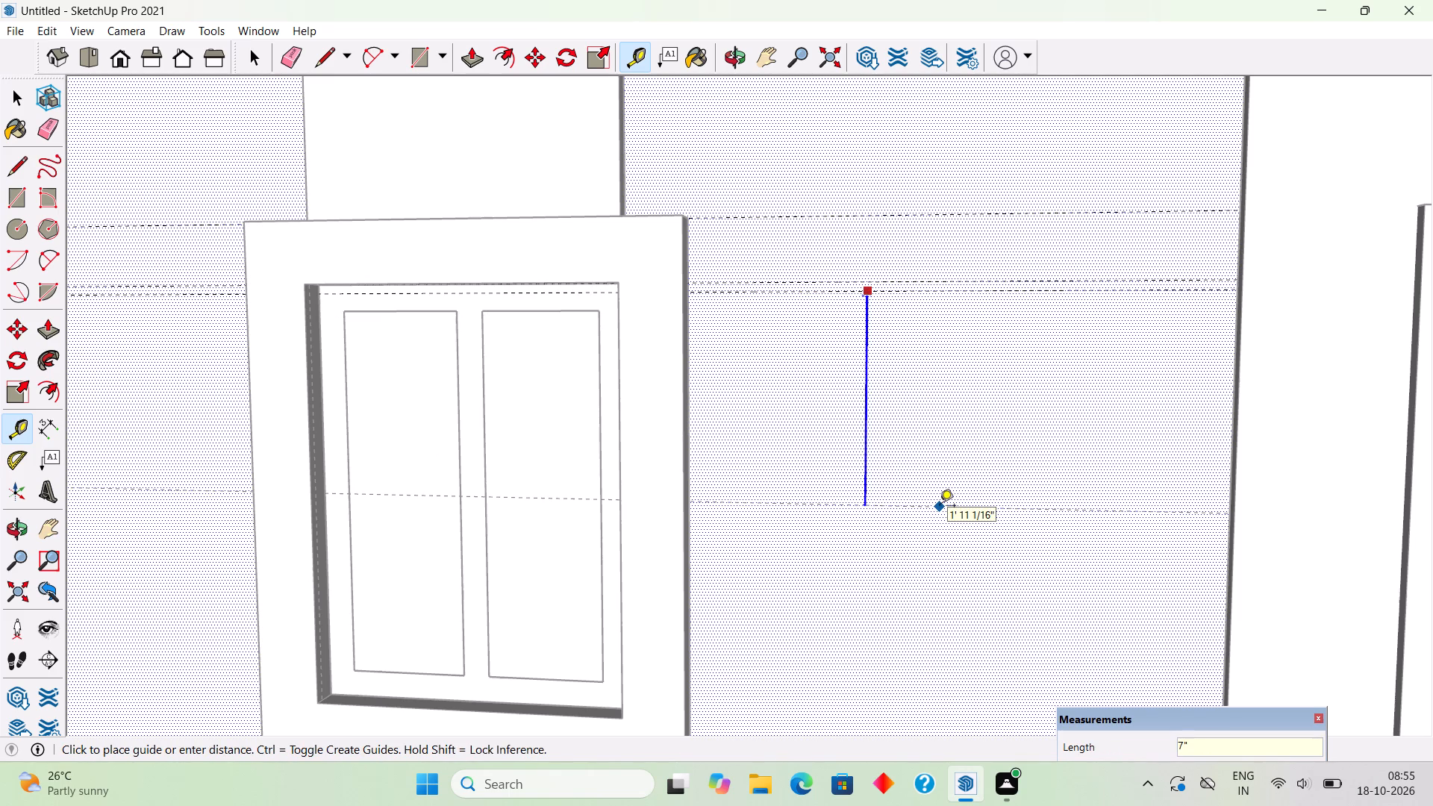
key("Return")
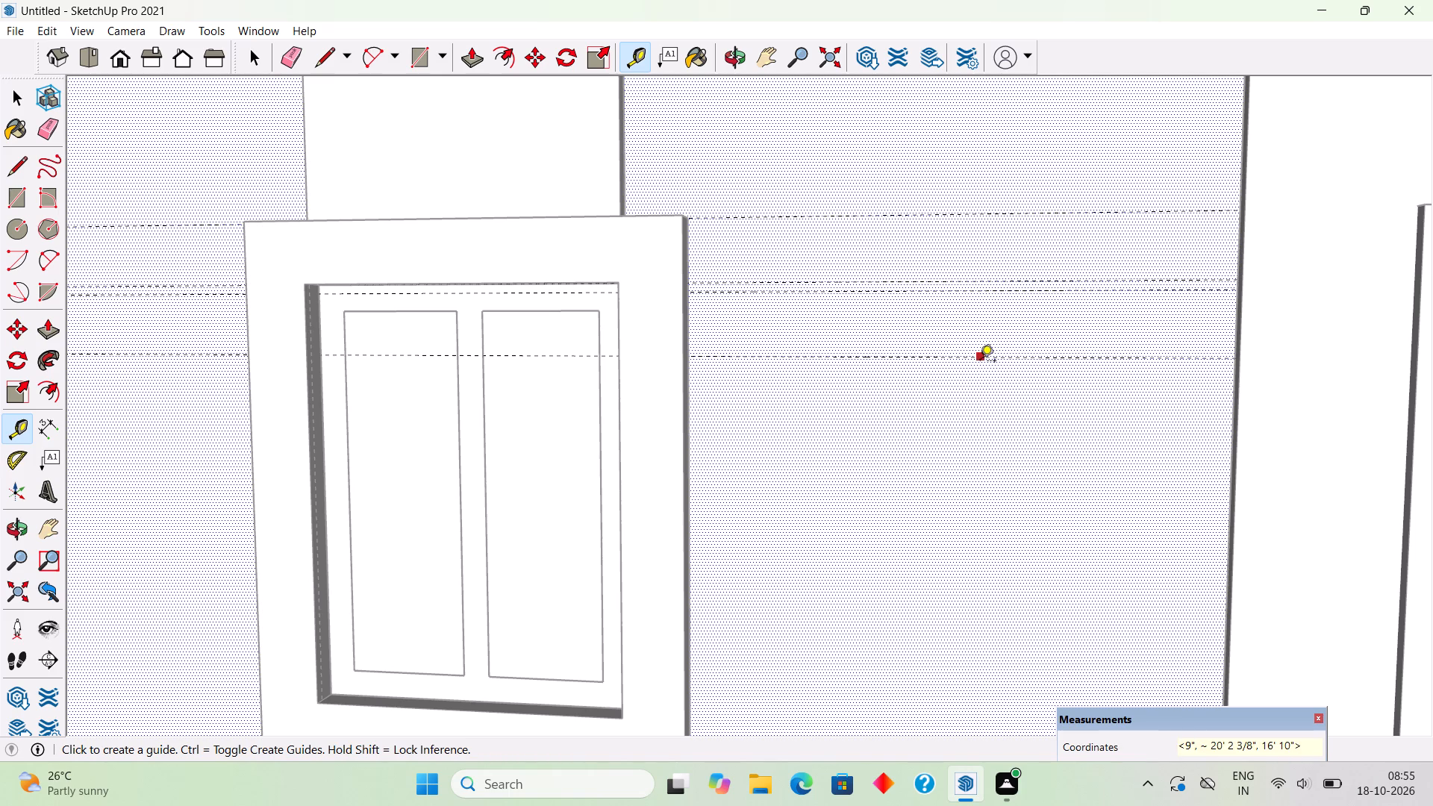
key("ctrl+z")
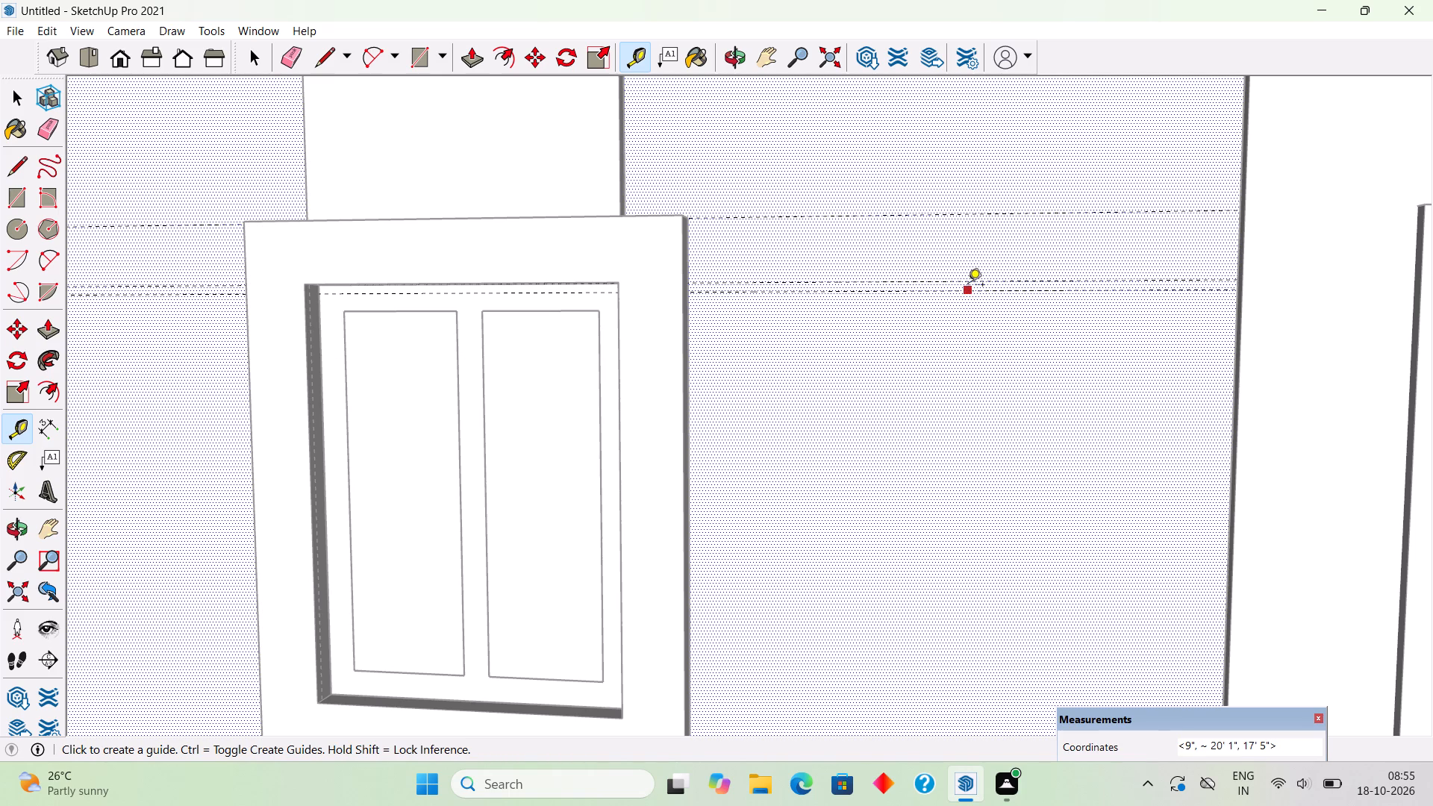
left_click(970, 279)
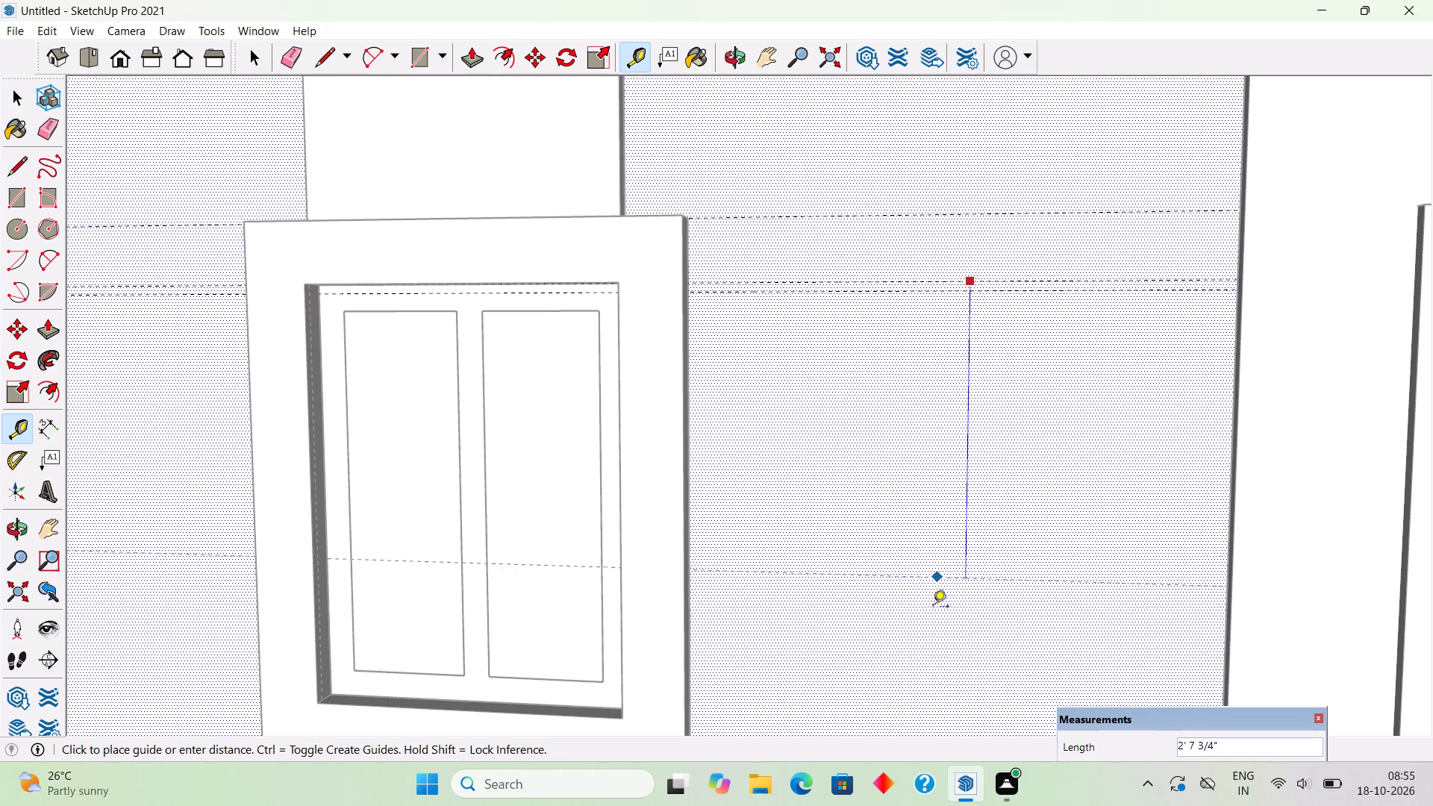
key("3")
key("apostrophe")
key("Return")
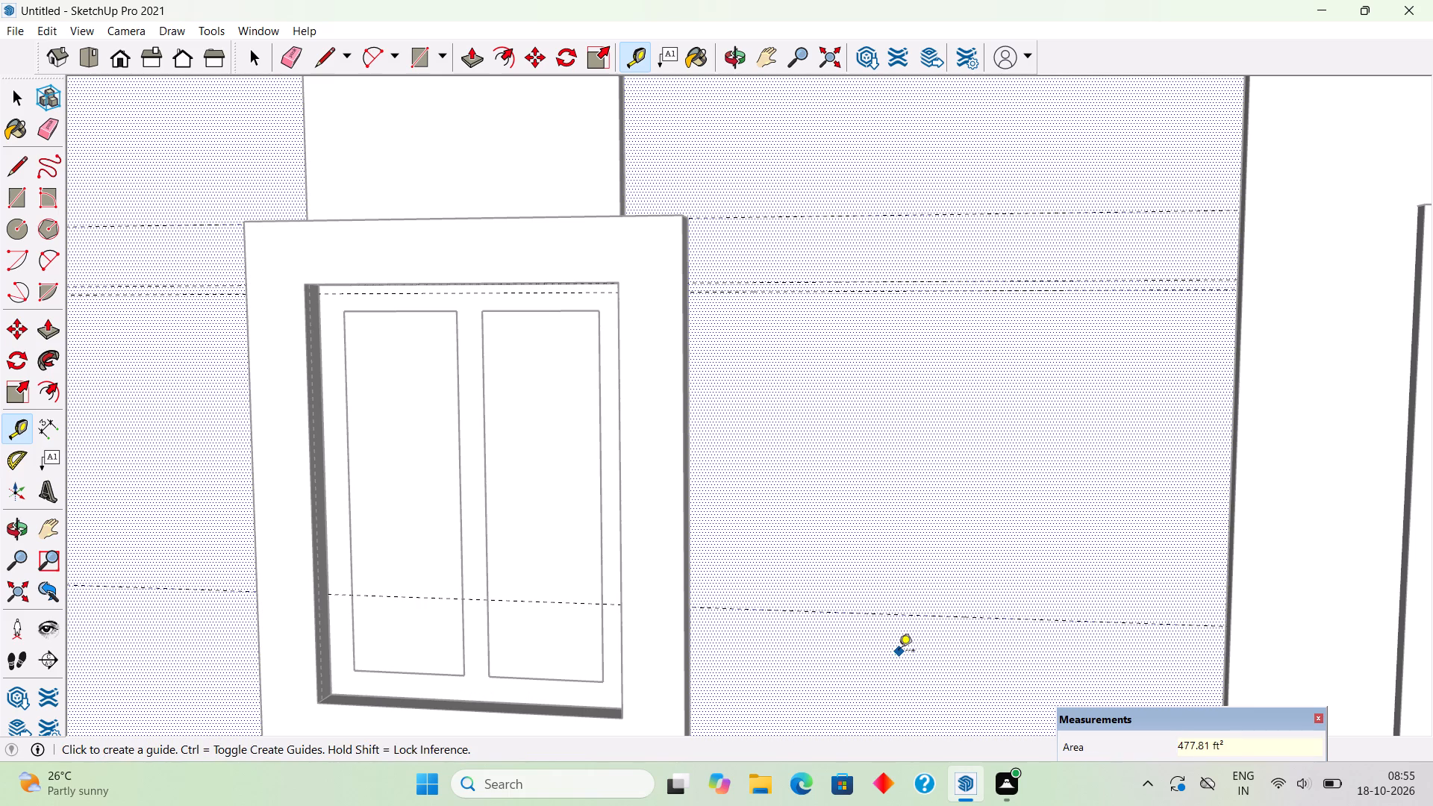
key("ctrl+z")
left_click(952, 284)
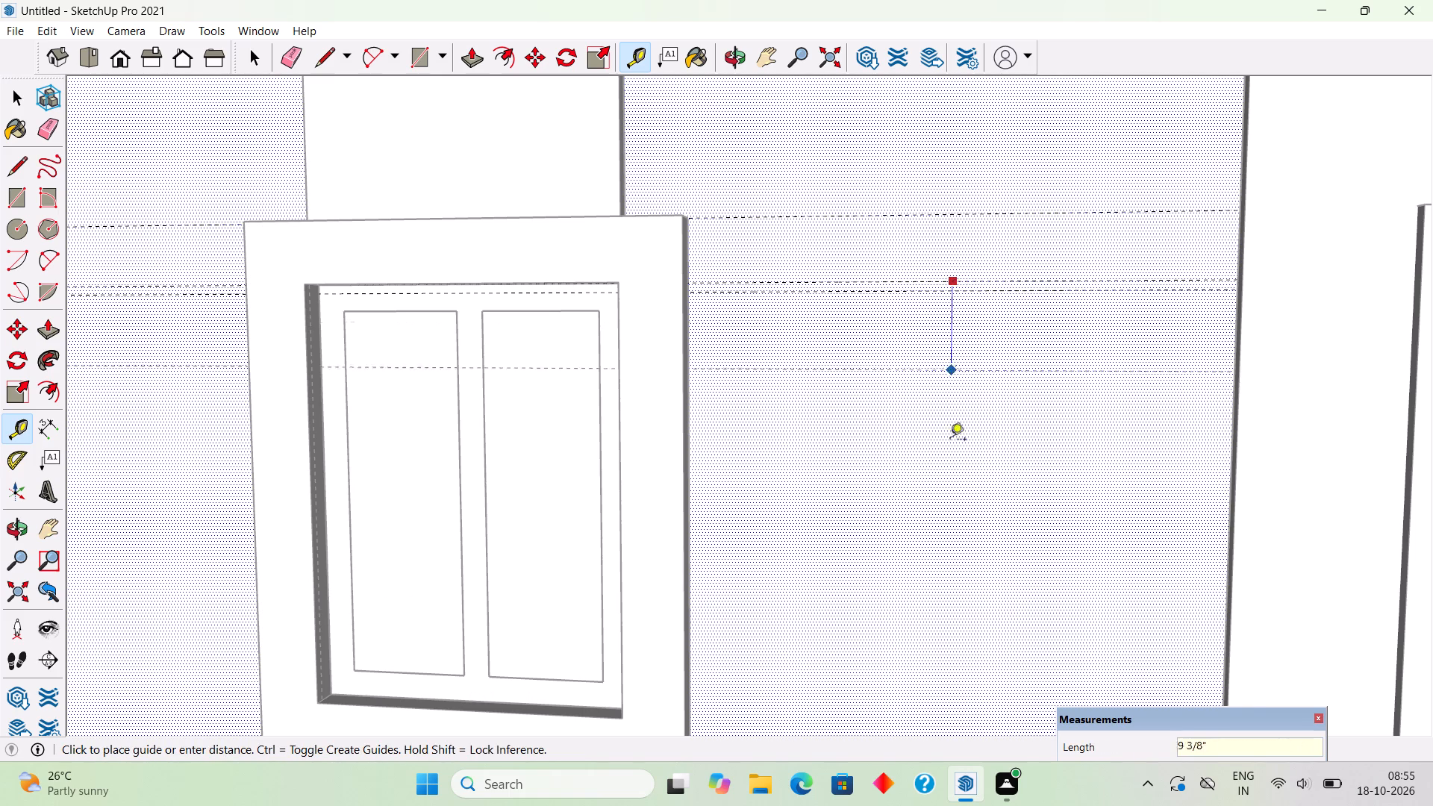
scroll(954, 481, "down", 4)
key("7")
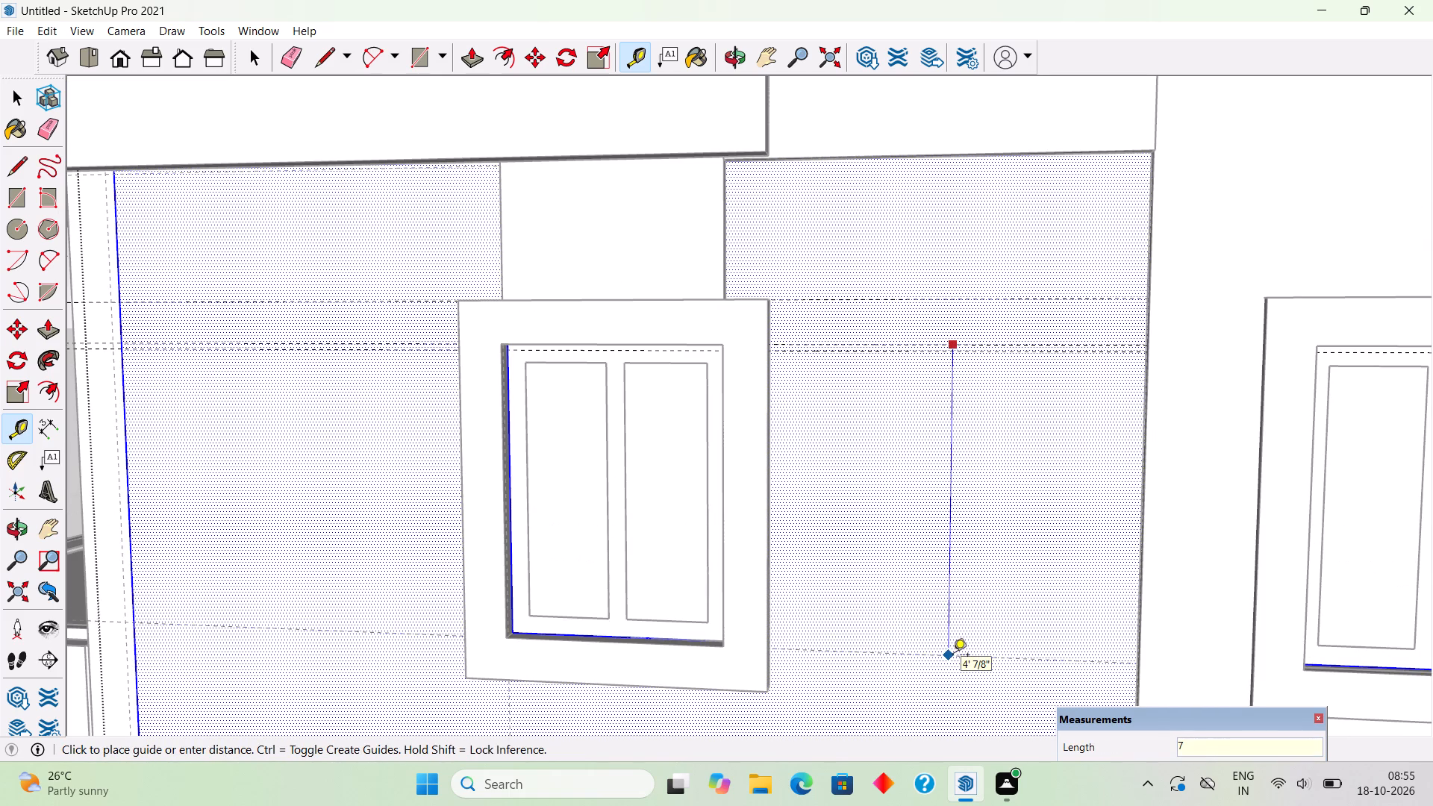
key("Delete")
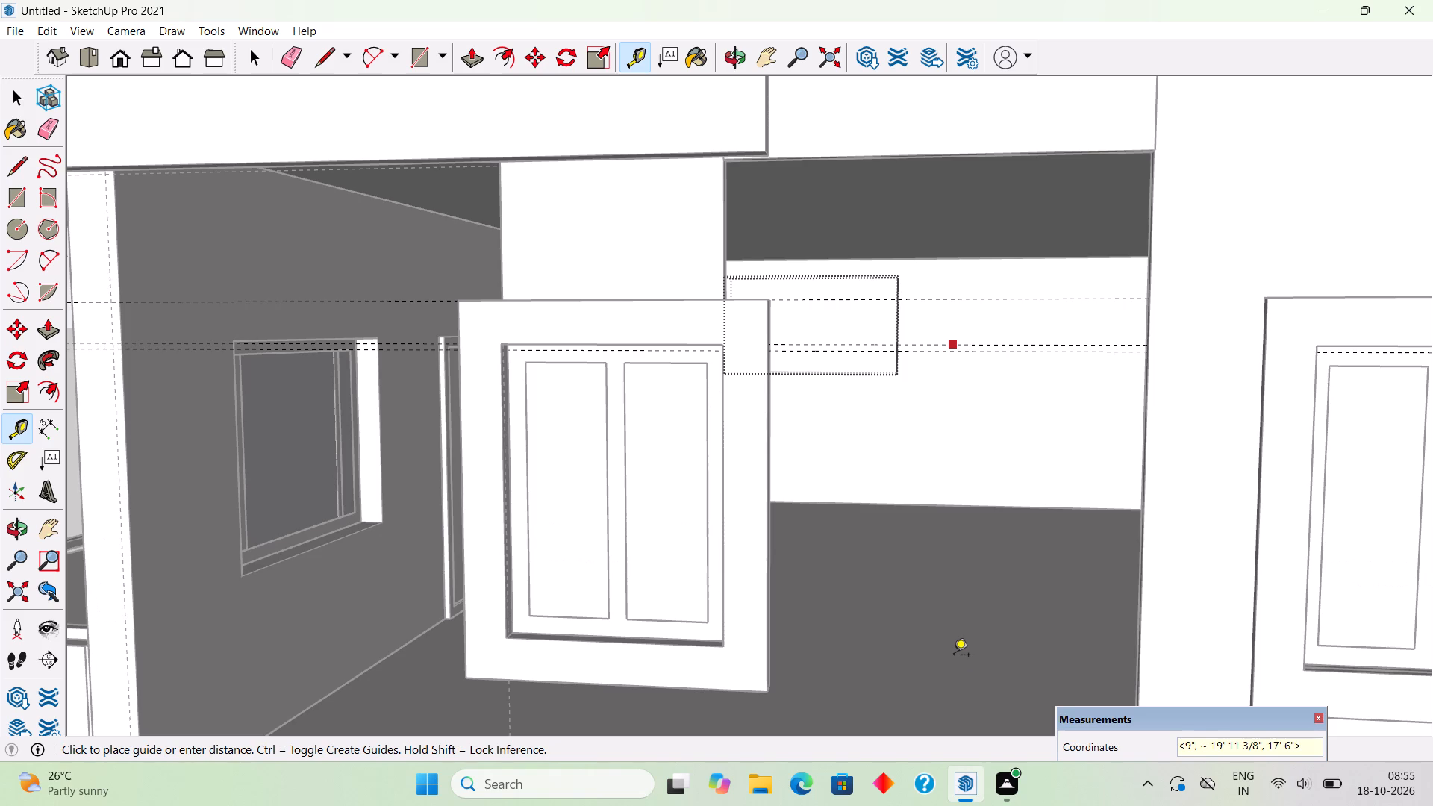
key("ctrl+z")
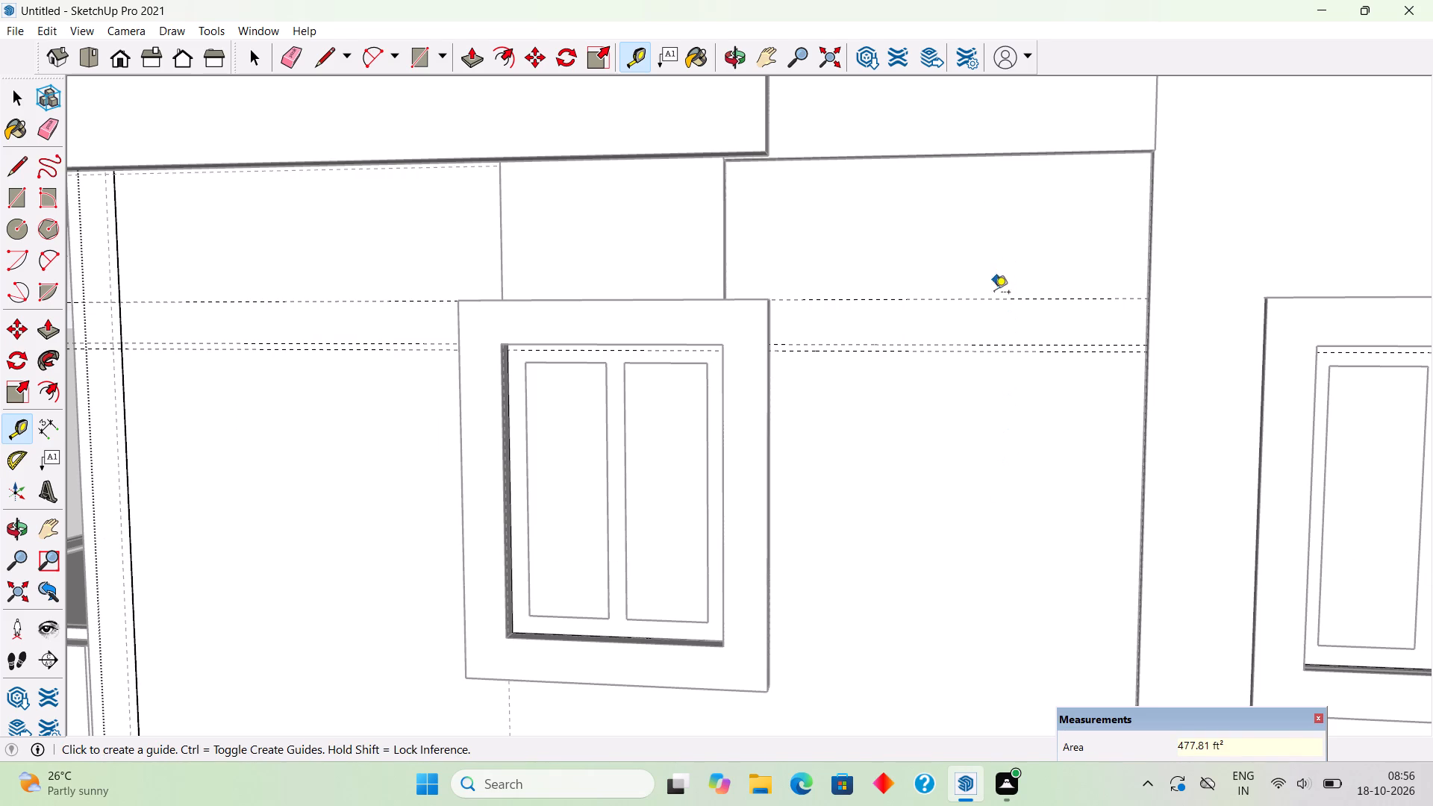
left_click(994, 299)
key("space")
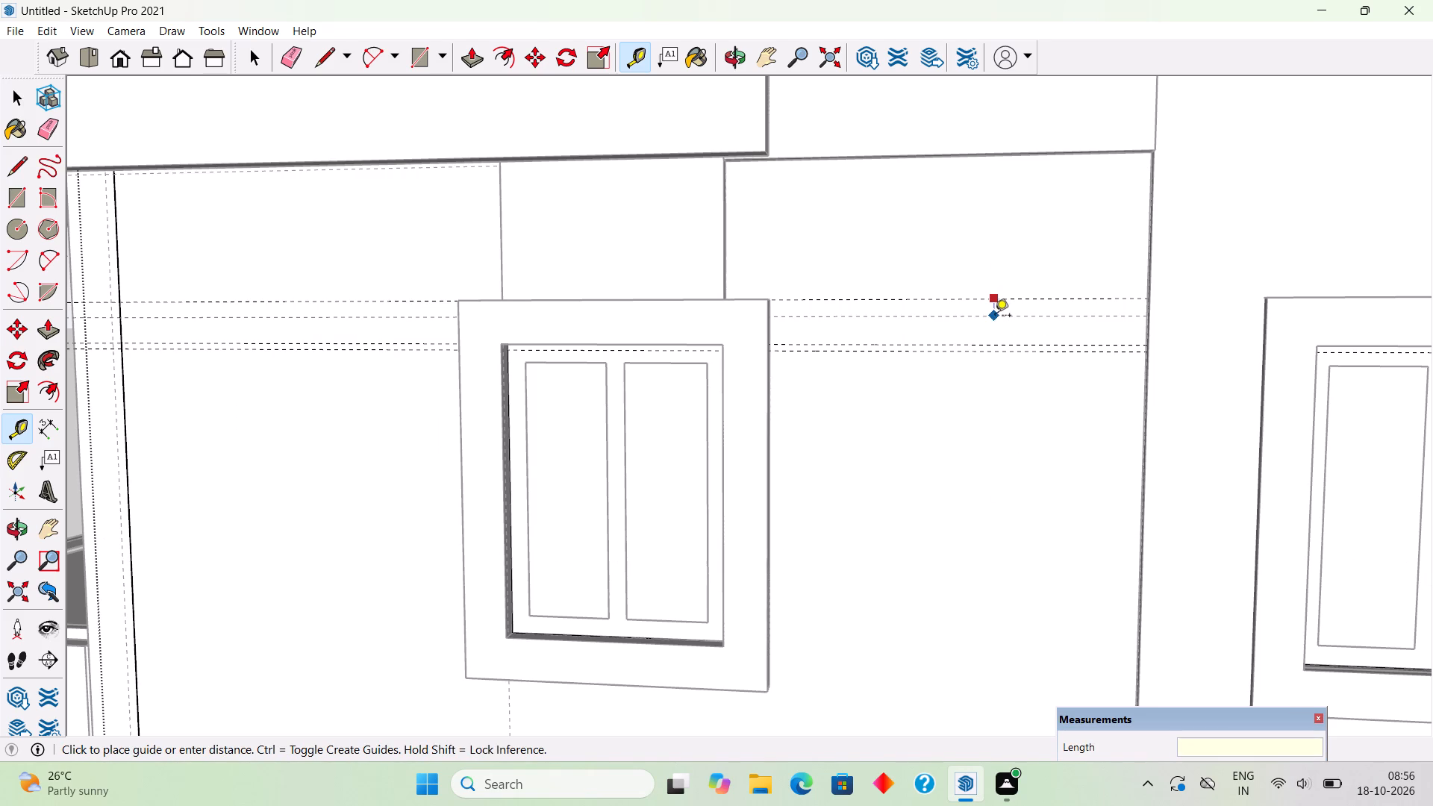
Place a horizontal guide 4' below the upper guide of the close pair beside the window, and another 1" above that one.
type("t")
left_click(995, 341)
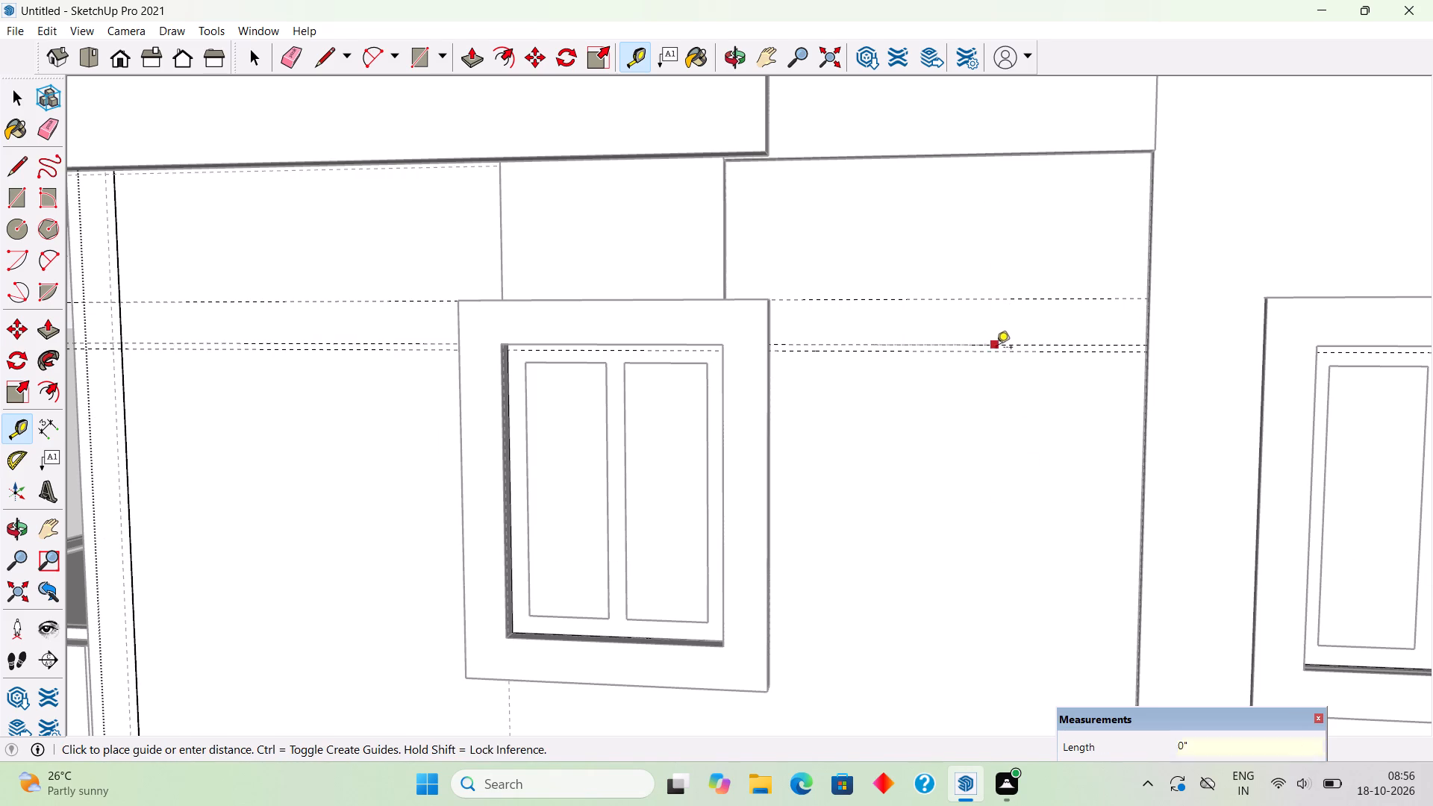
type("4'")
key("Return")
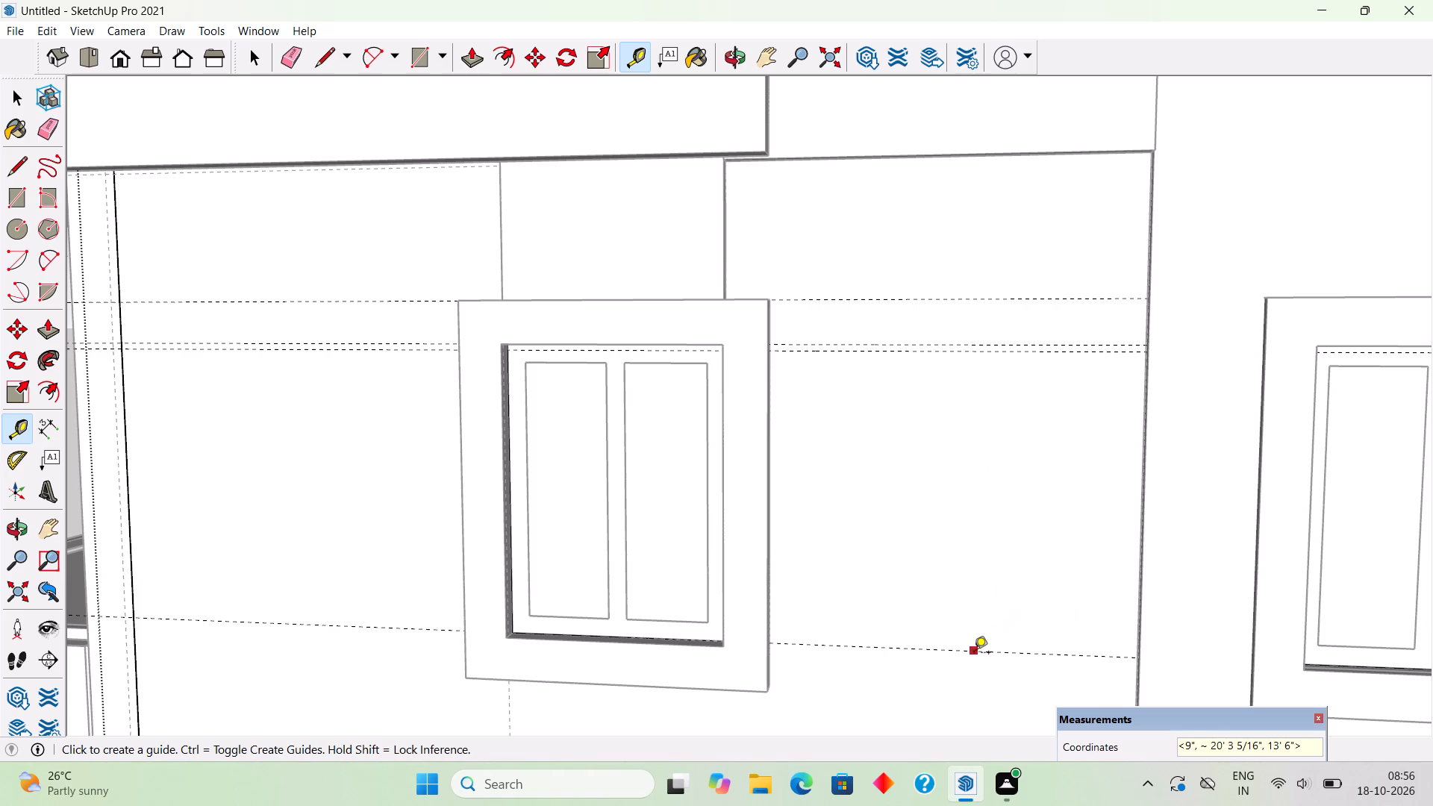
left_click(974, 654)
type("1'")
key("BackSpace")
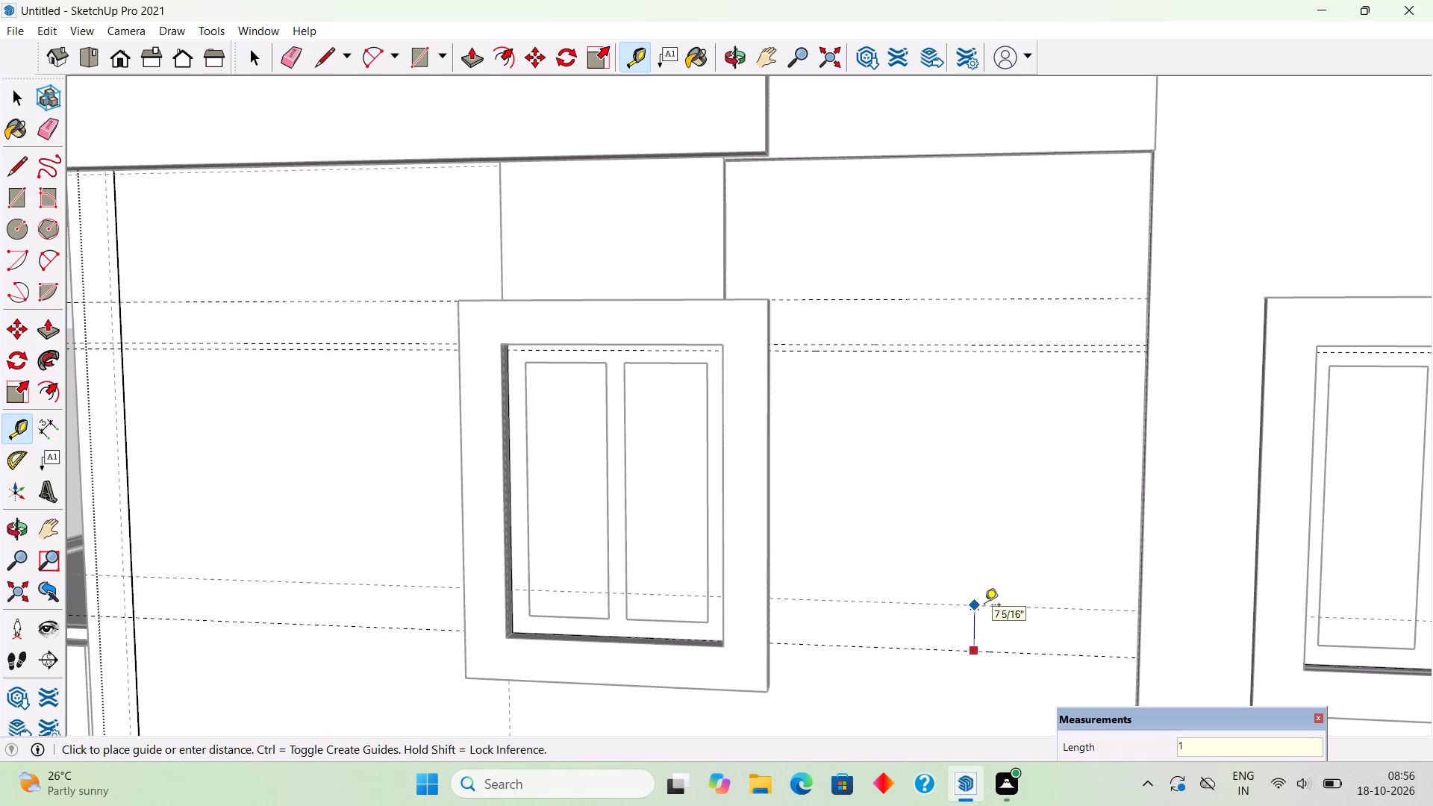
key("shift+quotedbl")
key("Return")
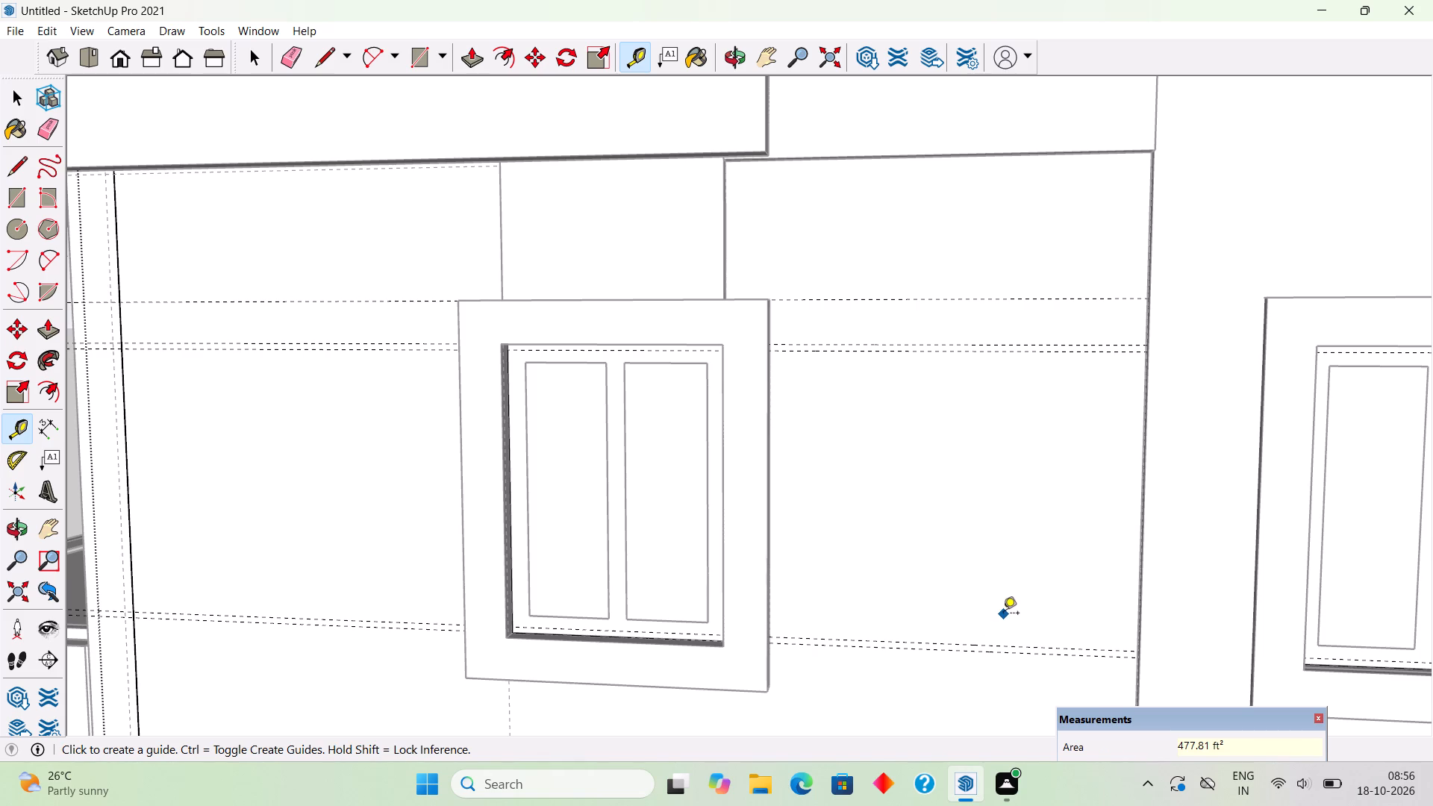
Place a horizontal guide 1' above the lowest wall guide near the window sill, and another 1" above that one.
left_click(990, 655)
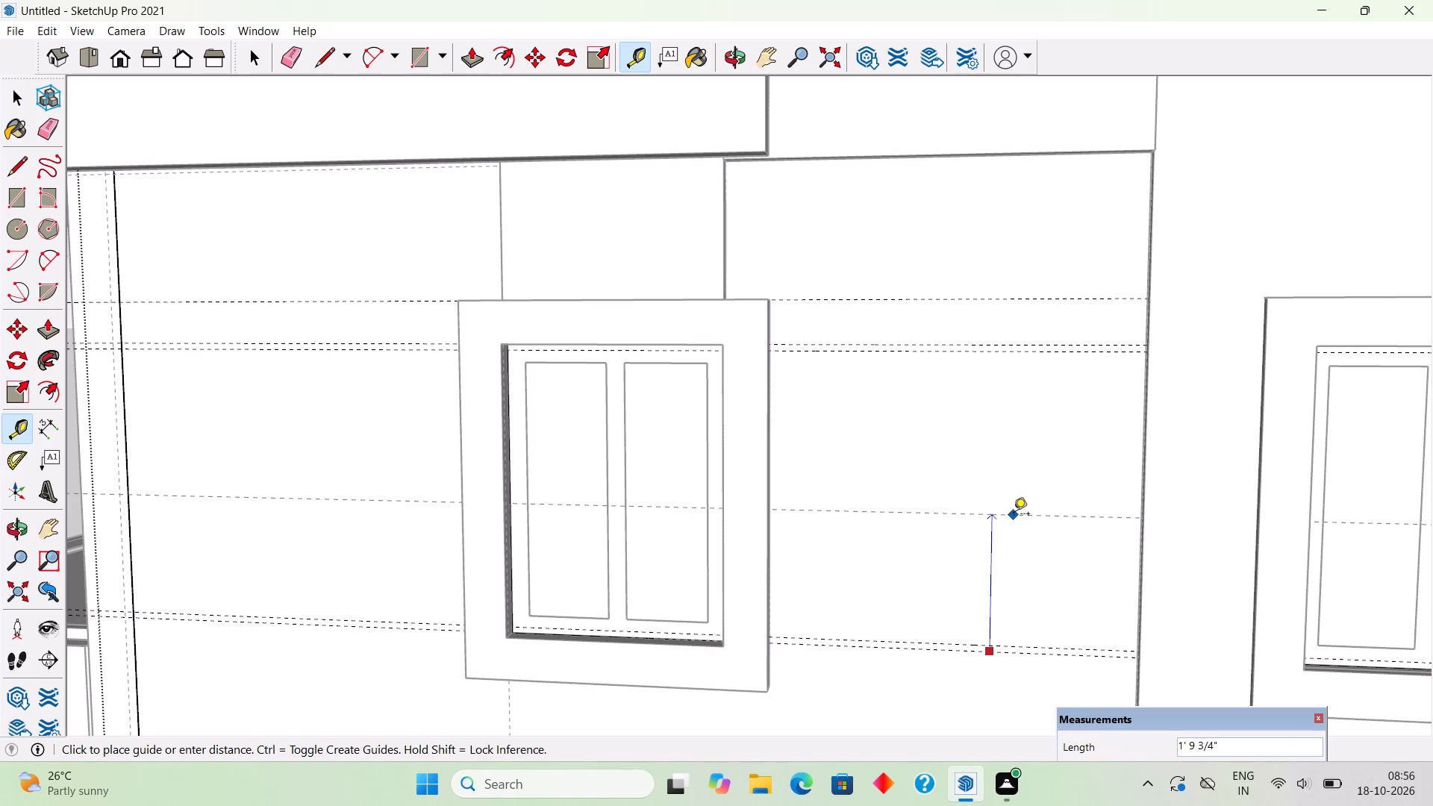
type("1'")
key("Return")
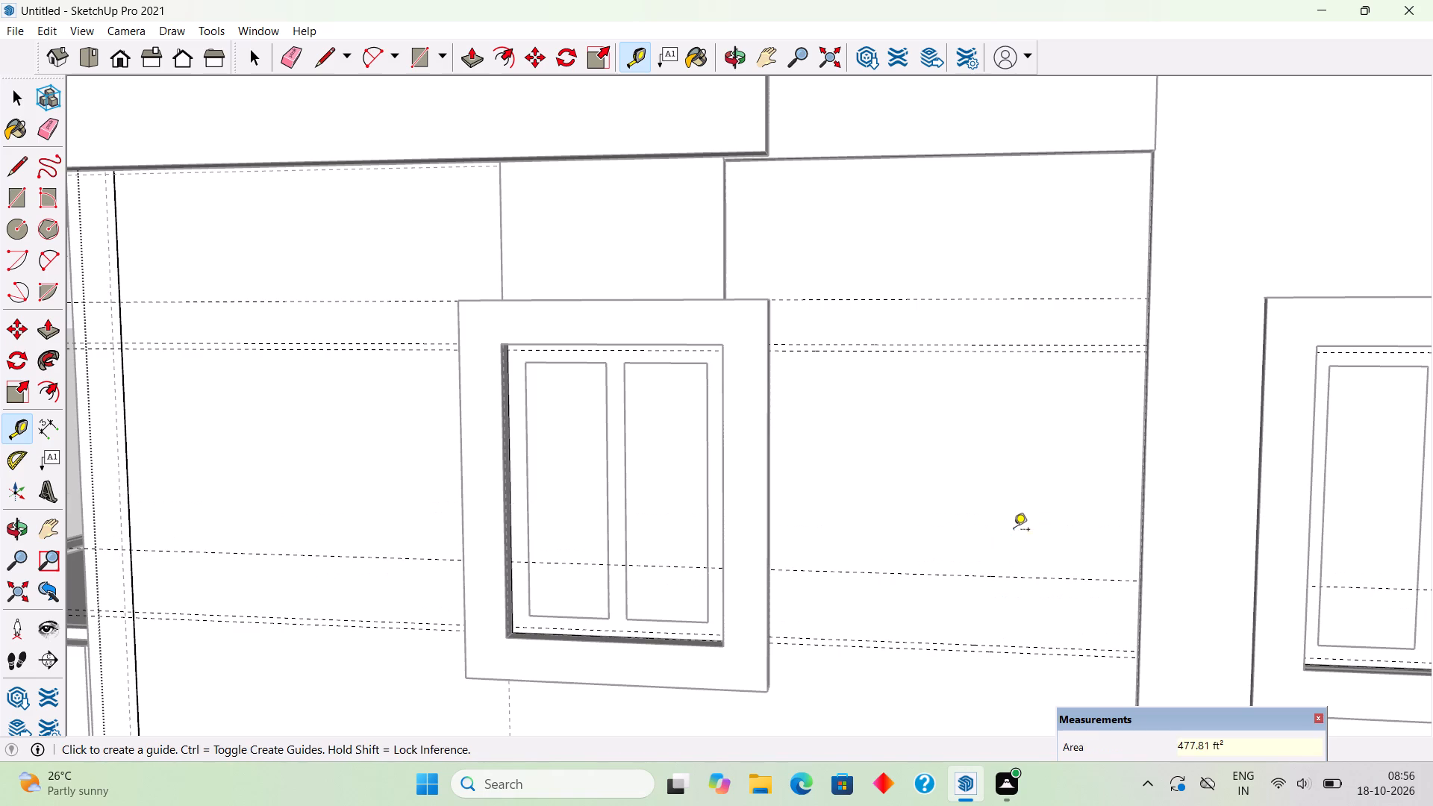
left_click(1006, 580)
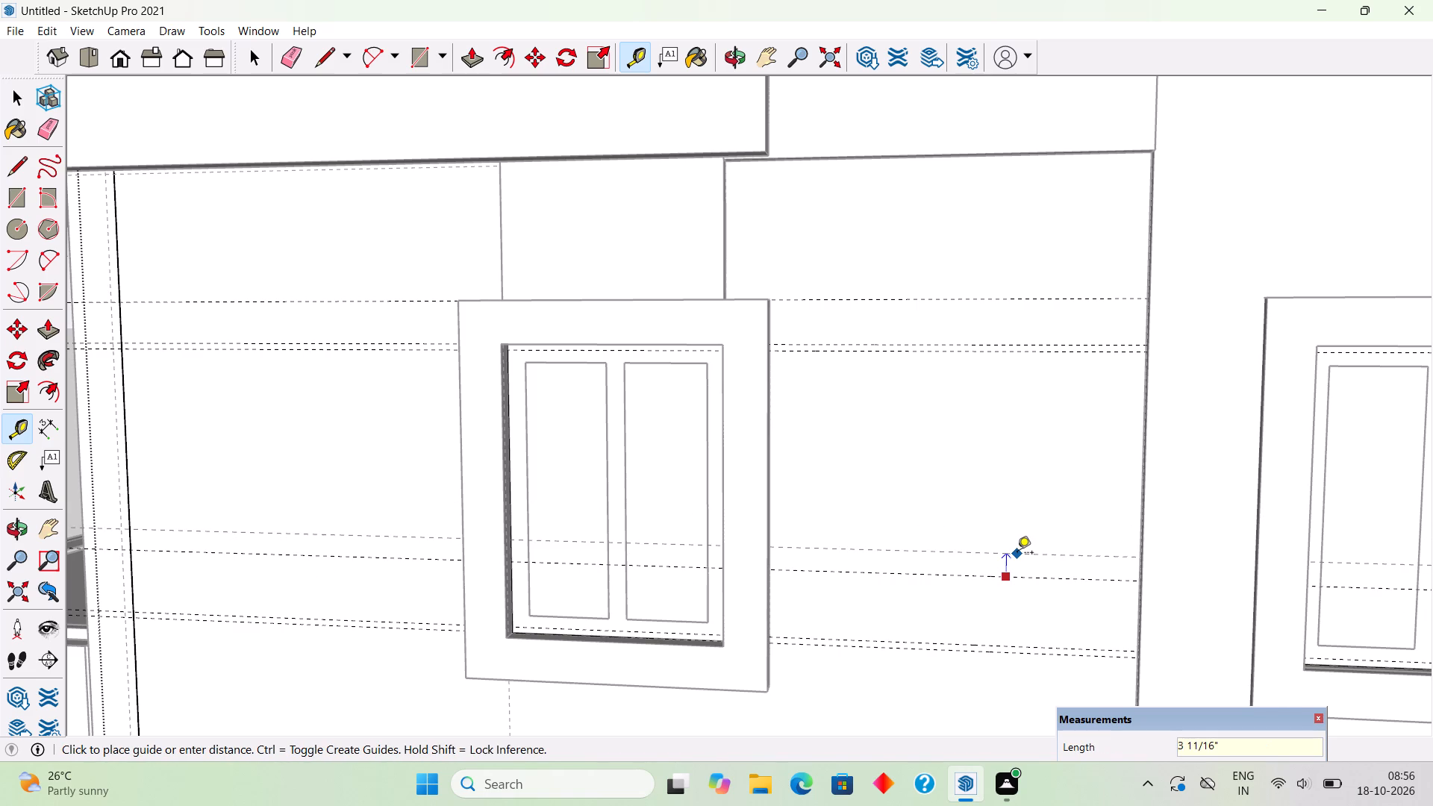
type("1\"")
key("Return")
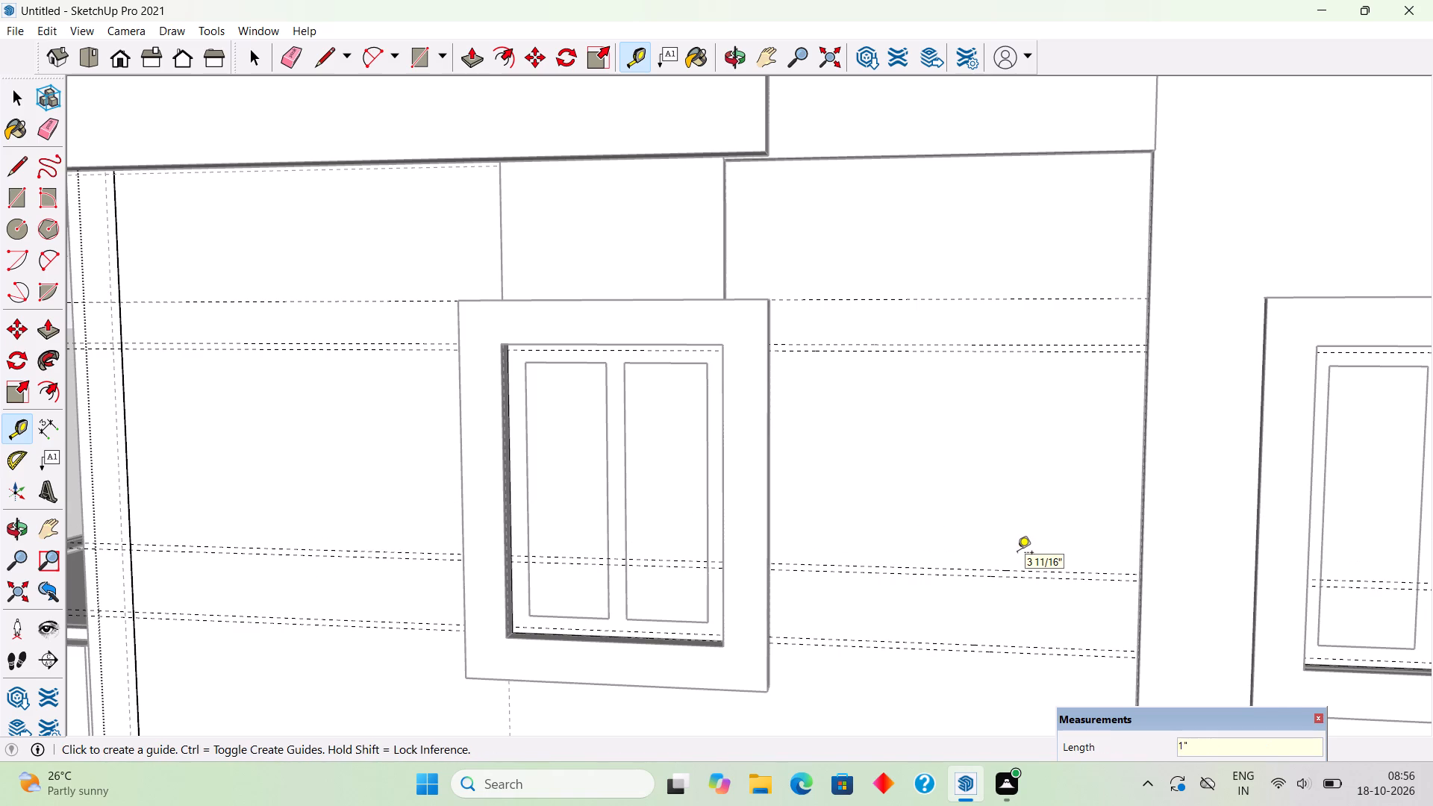
Place a horizontal guide 1' below the lower guide of the top pair, and another 1" below that one.
left_click(984, 354)
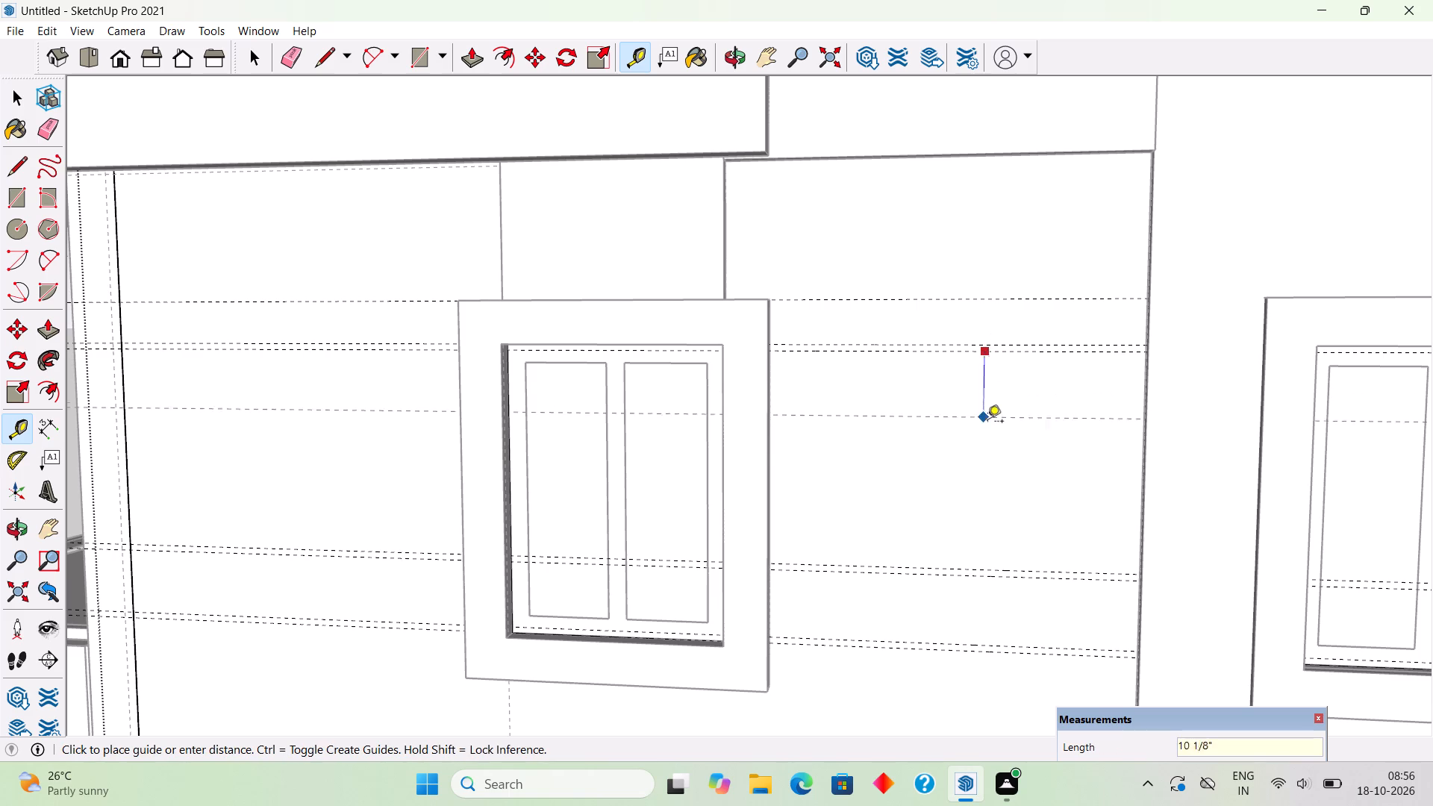
type("1'")
key("Return")
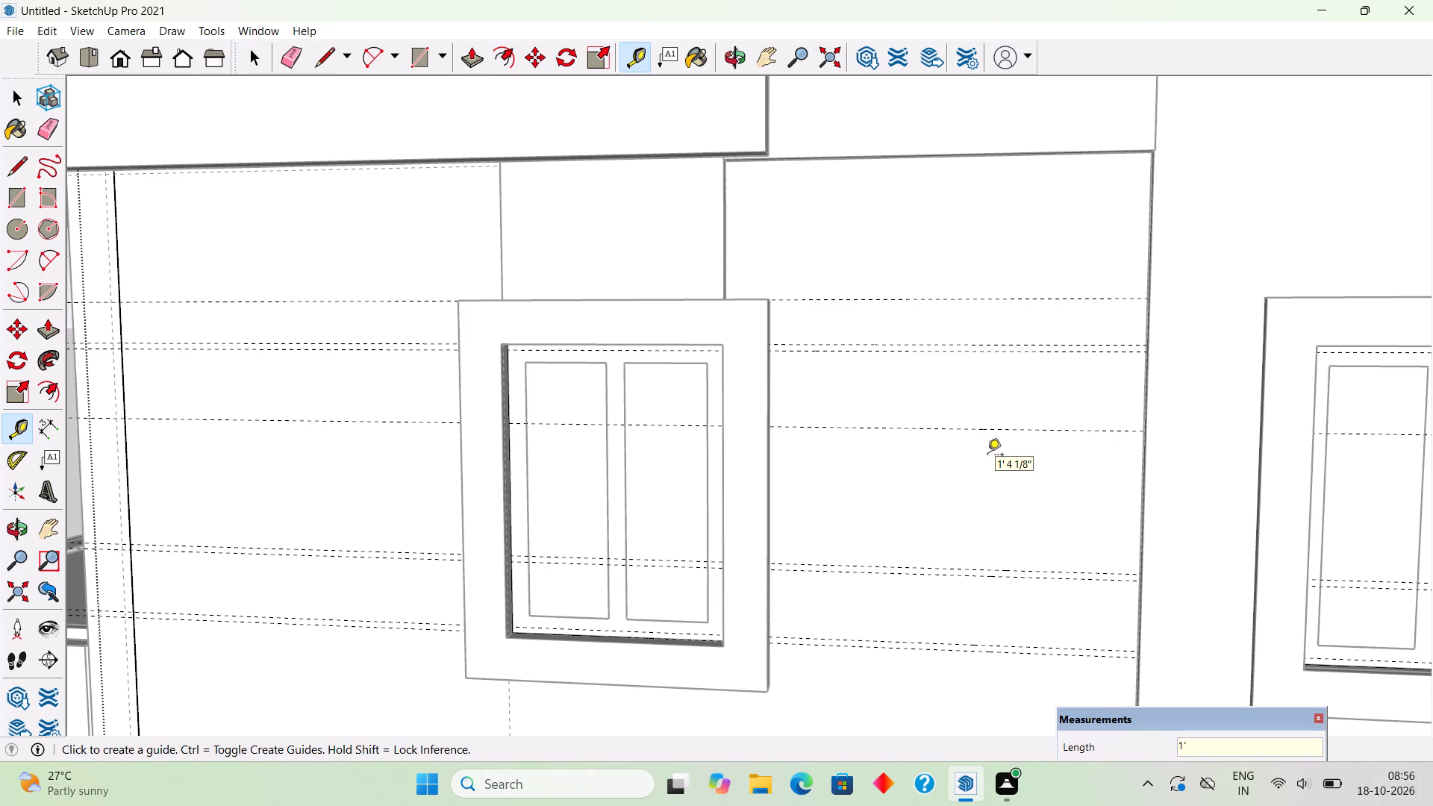
left_click(1034, 431)
type("1\"")
key("Return")
In the middle gap between the guide pairs, place a guide 10" above the lower pair's top guide, and another 1" above that.
scroll(978, 574, "up", 3)
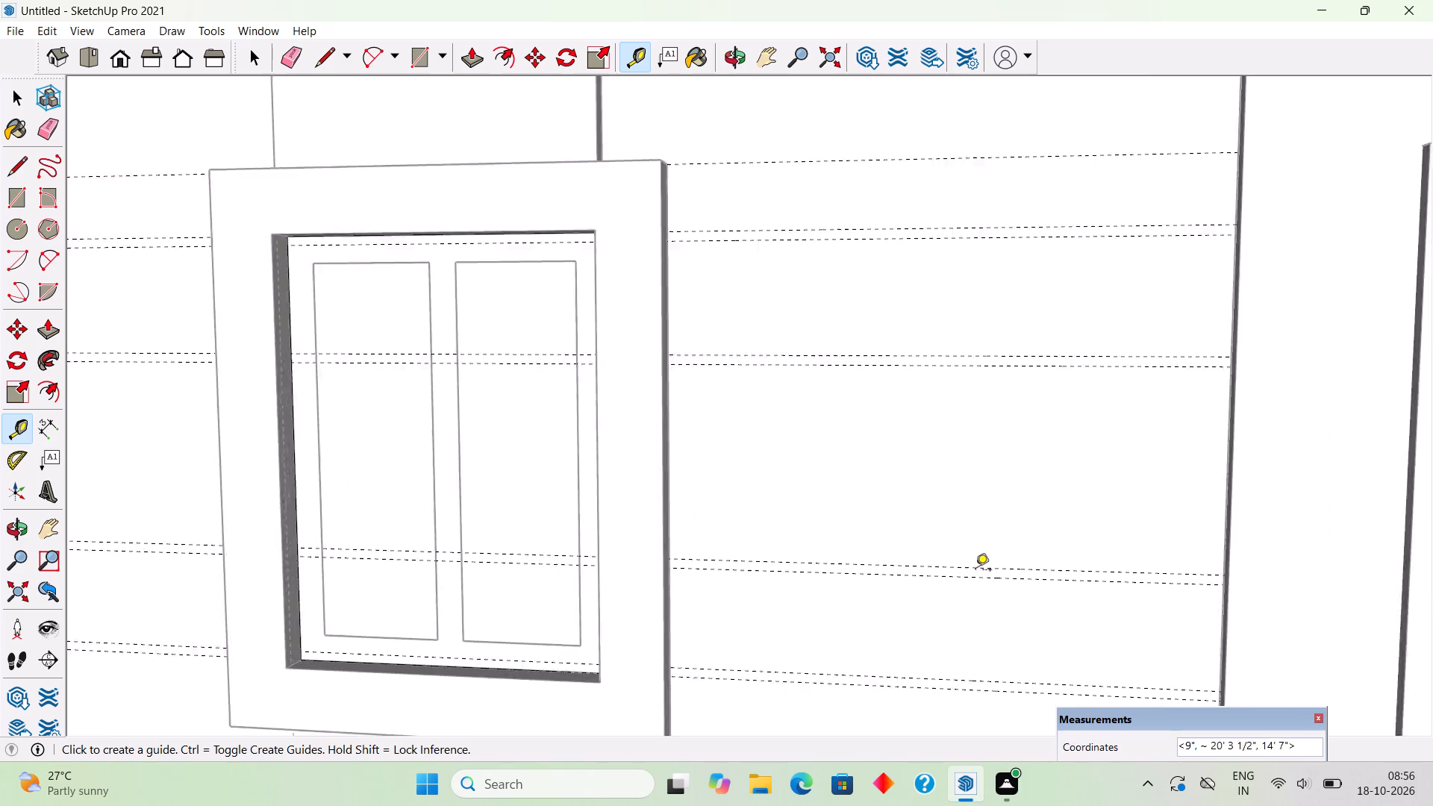
scroll(975, 571, "up", 2)
left_click(974, 569)
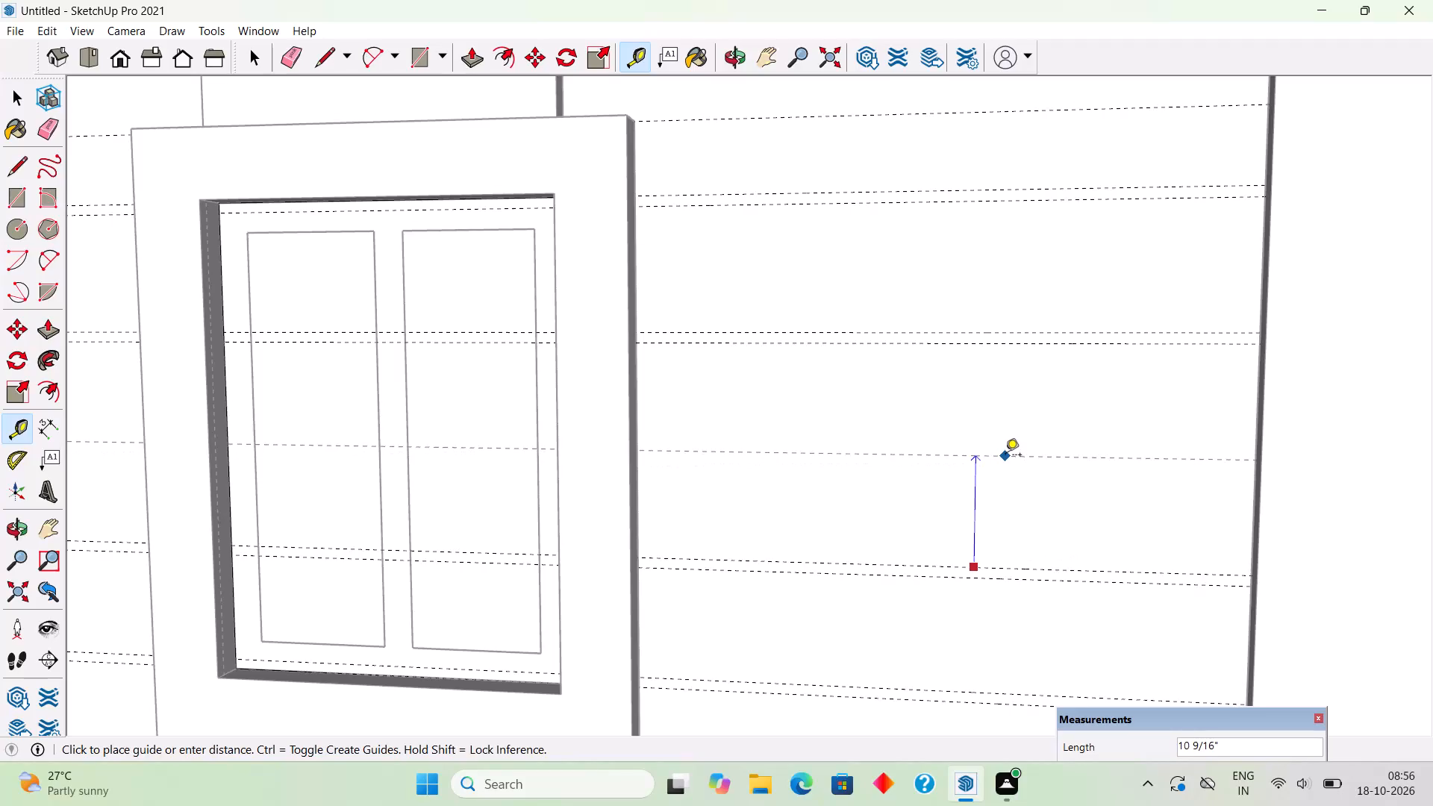
type("10\"")
key("Return")
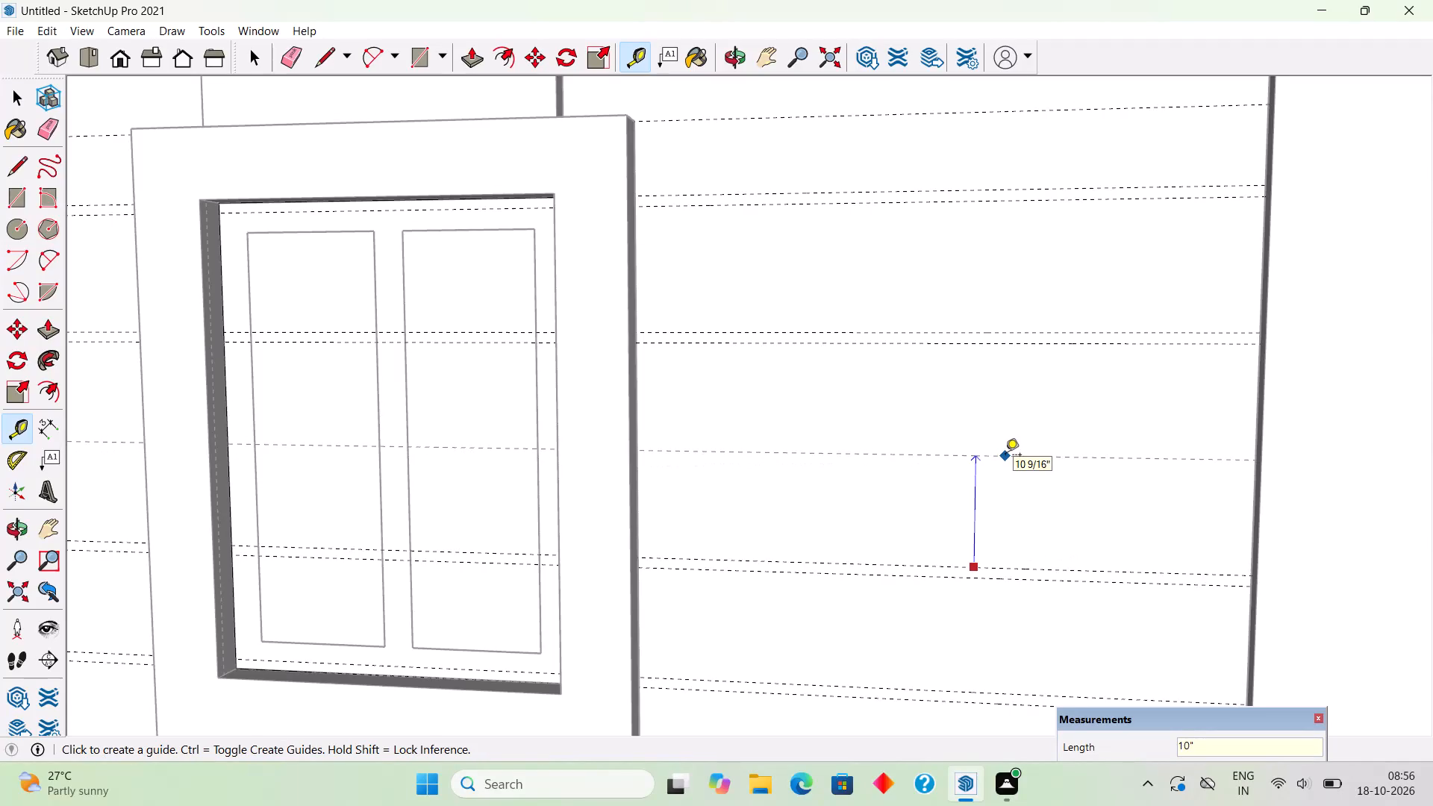
left_click(1005, 469)
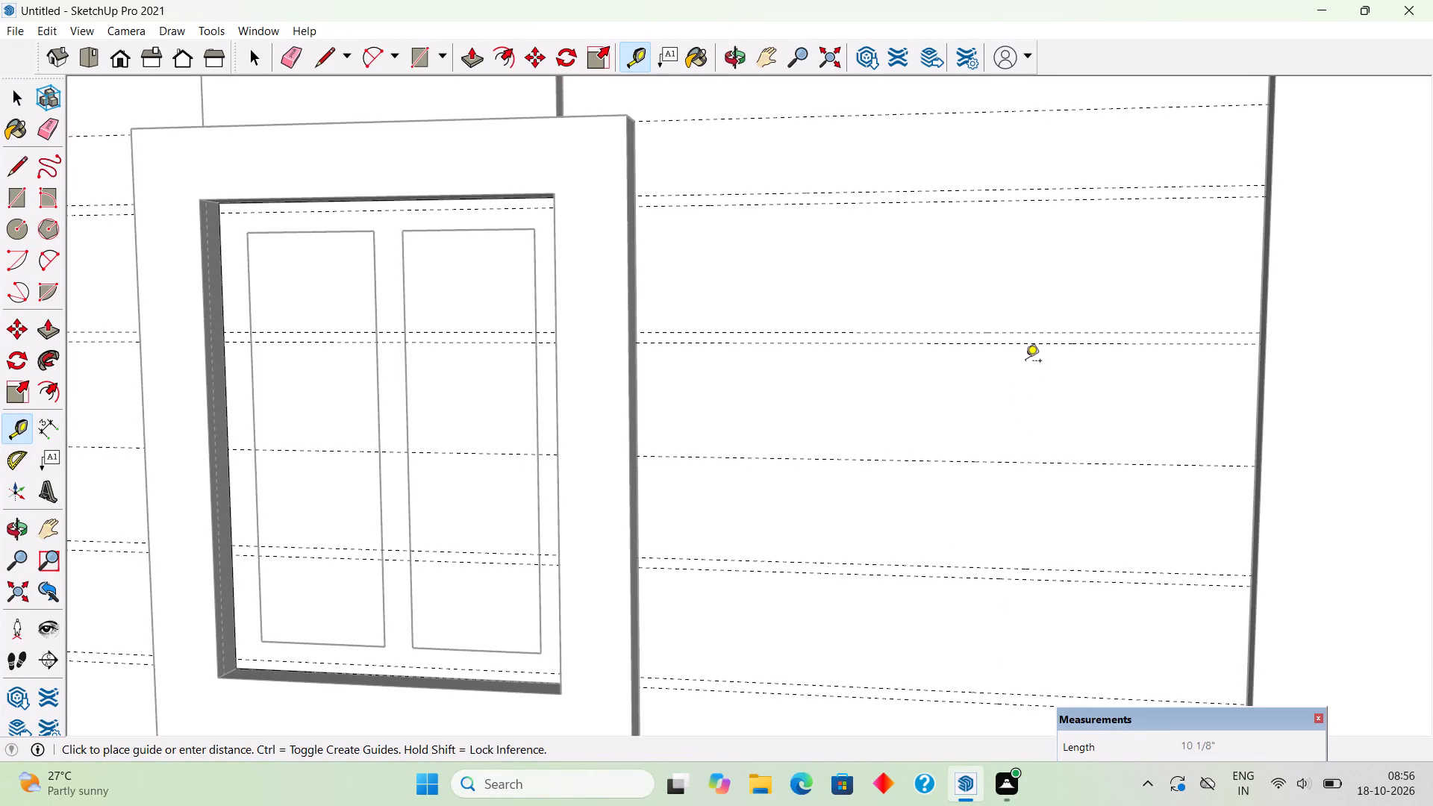
key("t")
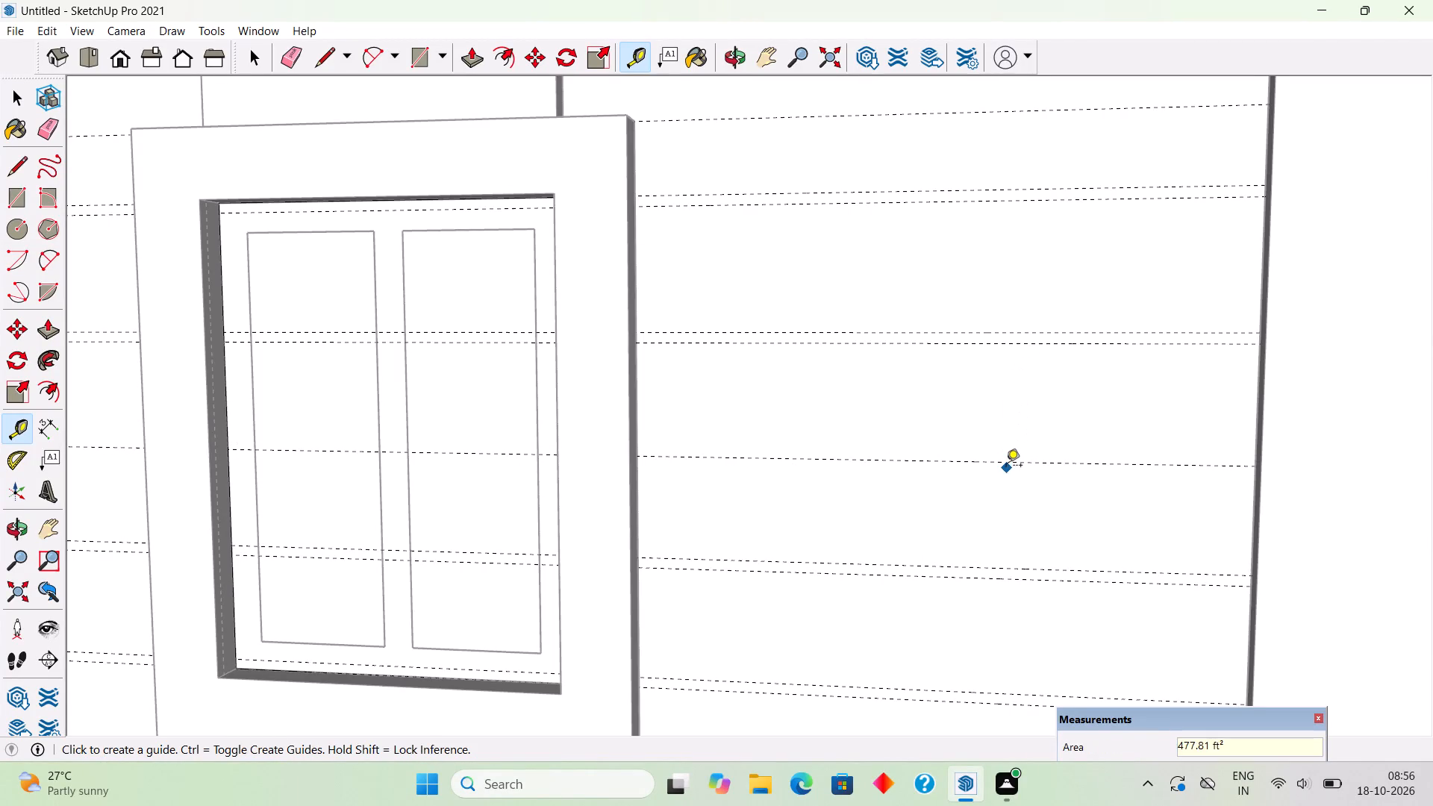
left_click(1007, 466)
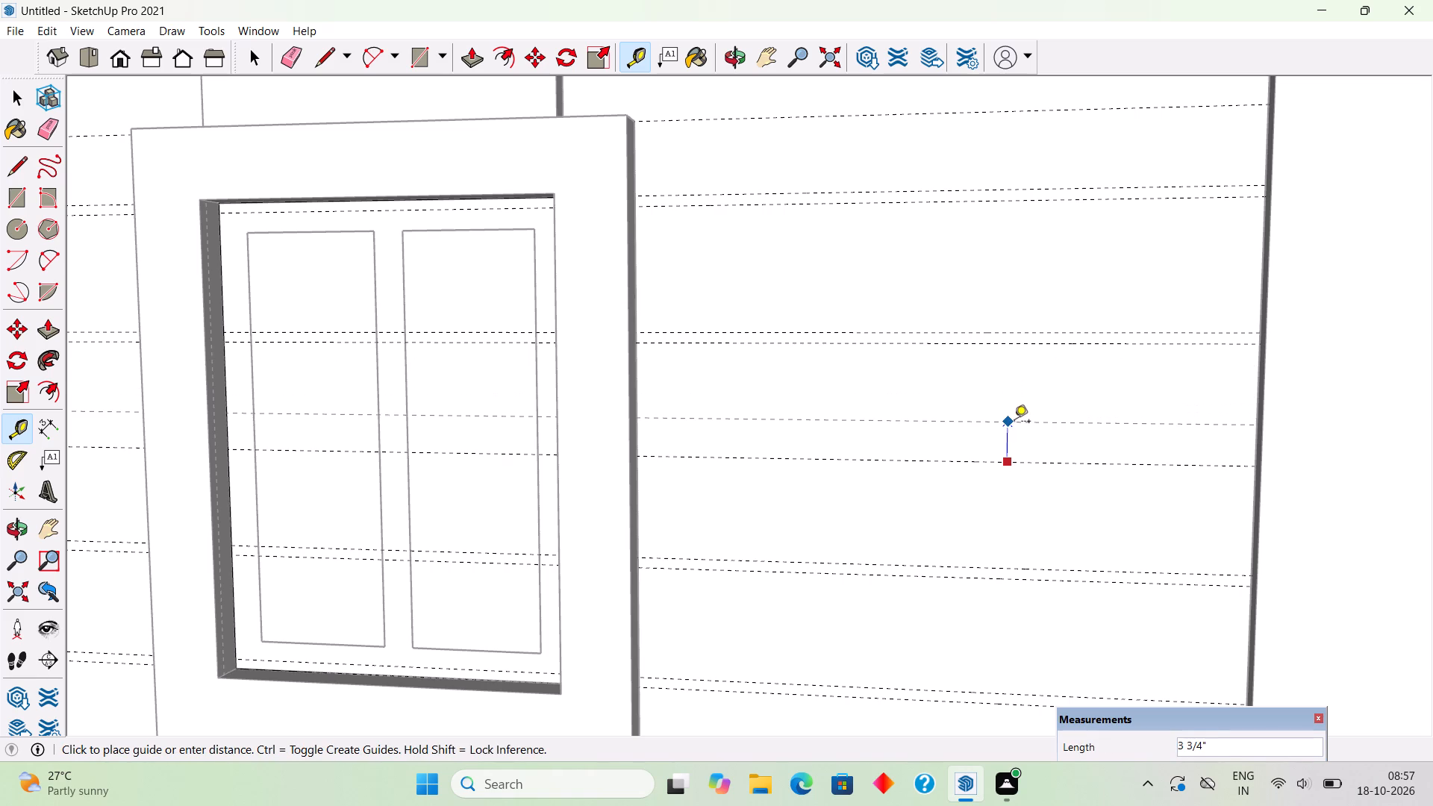
type("1\"")
key("Return")
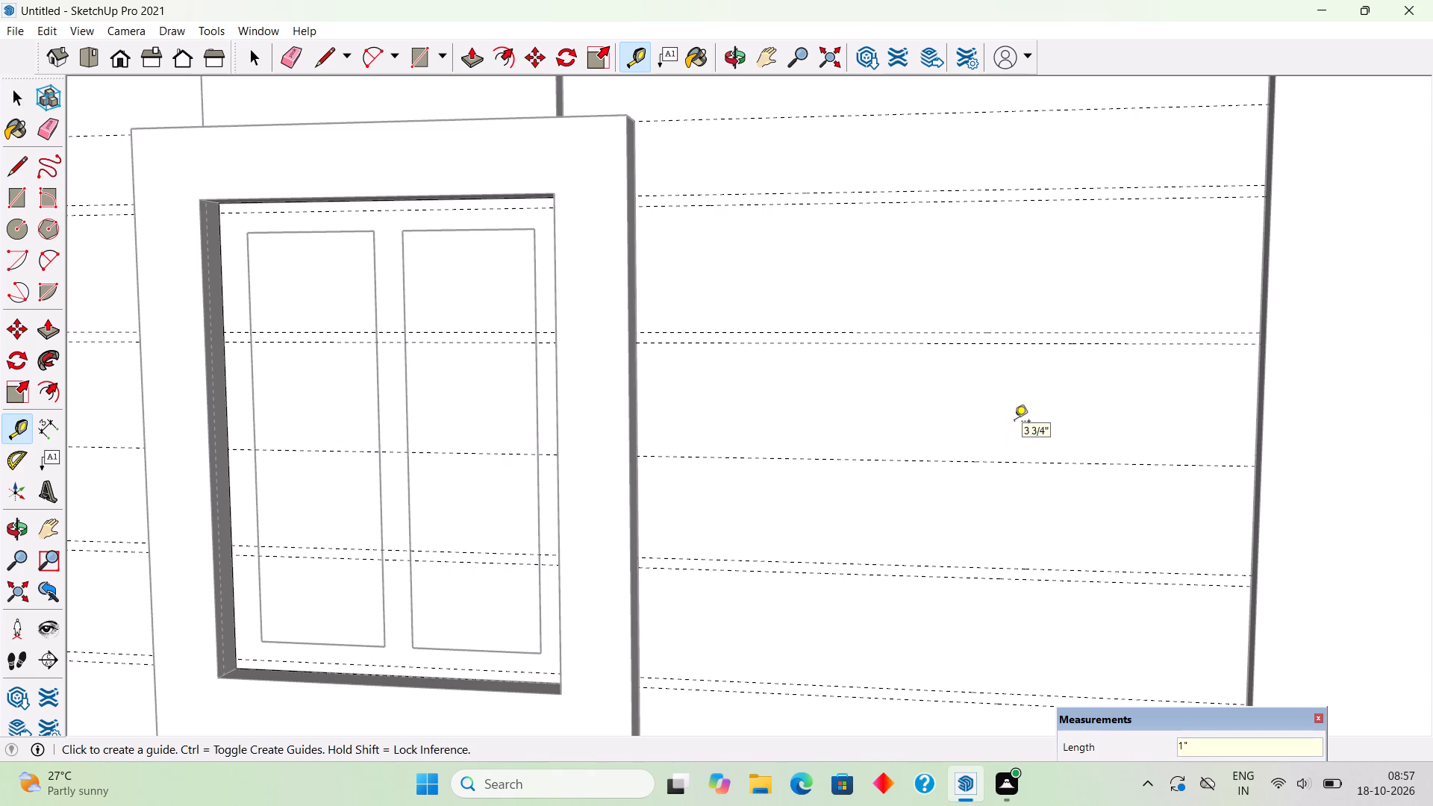
key("space")
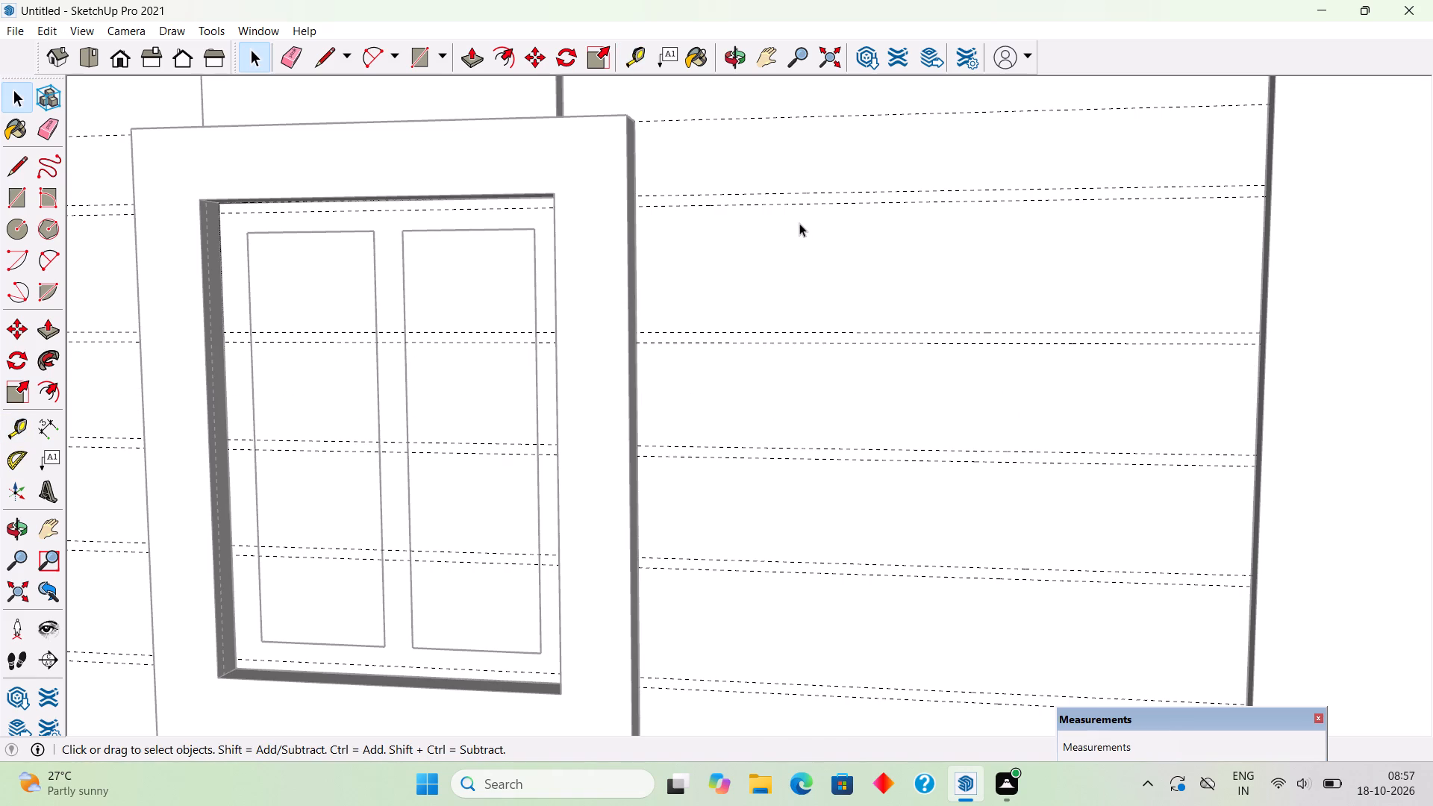
Draw a 4' 9" by 1" rectangle between the top pair of guides, from the window panel's edge to the wall corner.
scroll(799, 223, "up", 1)
scroll(1335, 146, "up", 3)
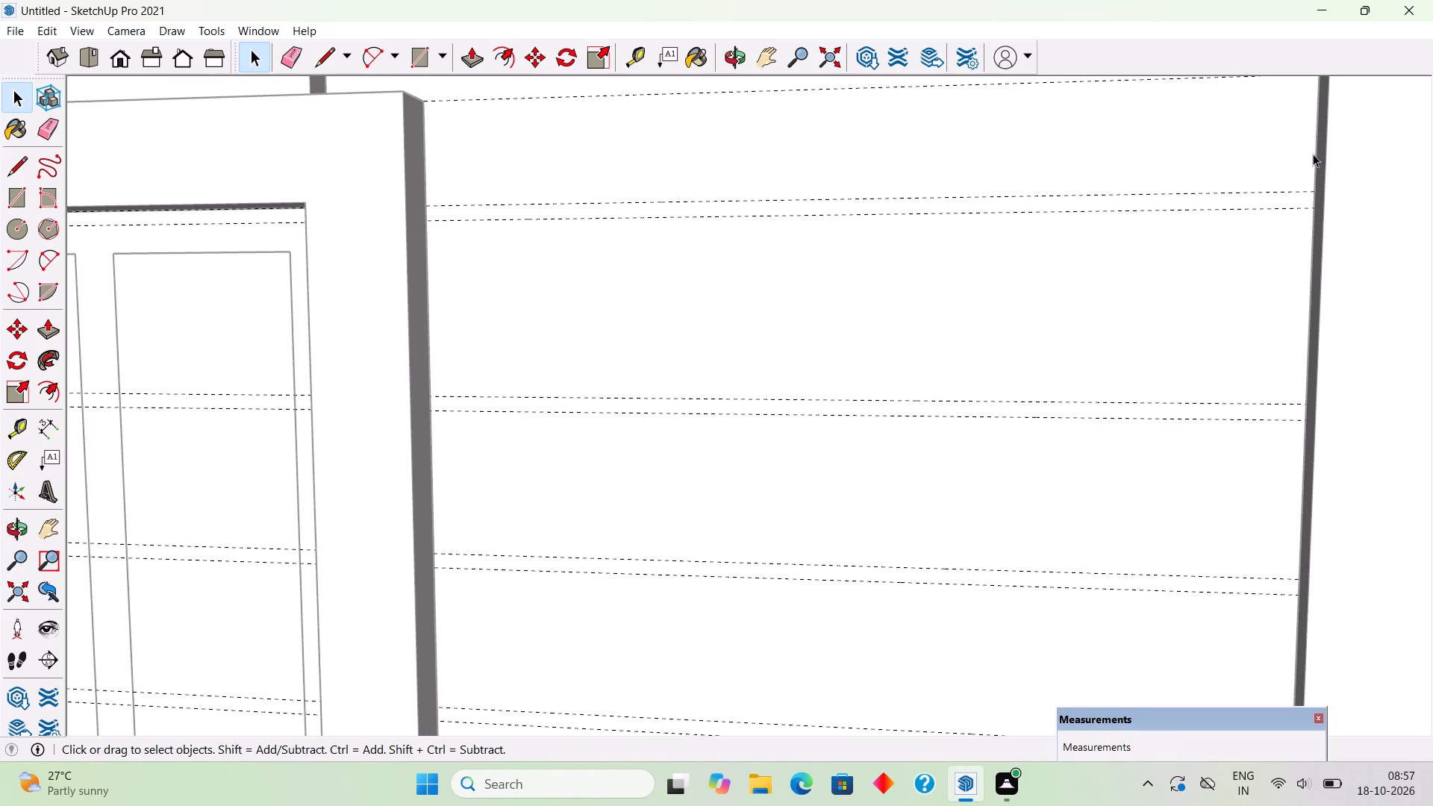
key("r")
left_click(426, 204)
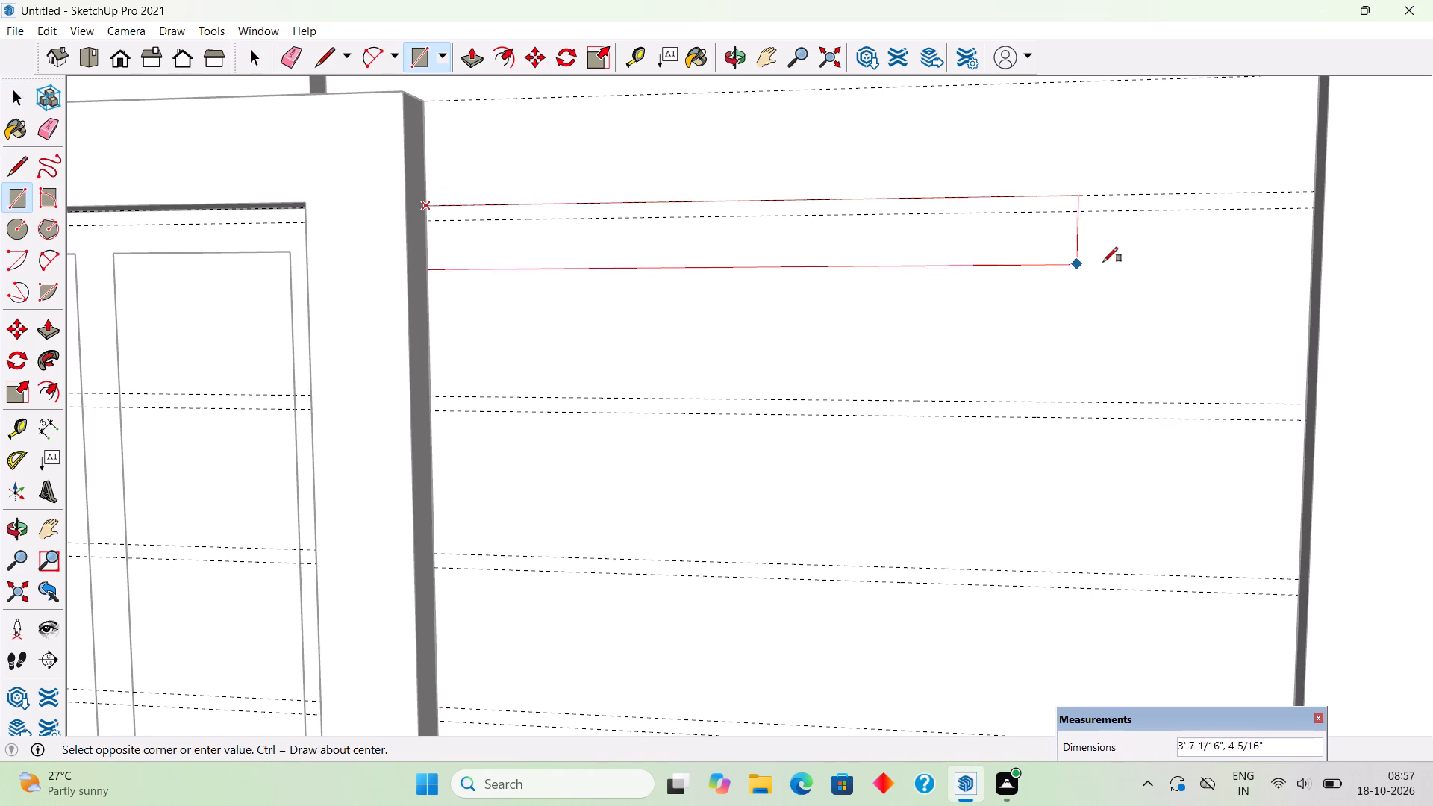
left_click(1313, 205)
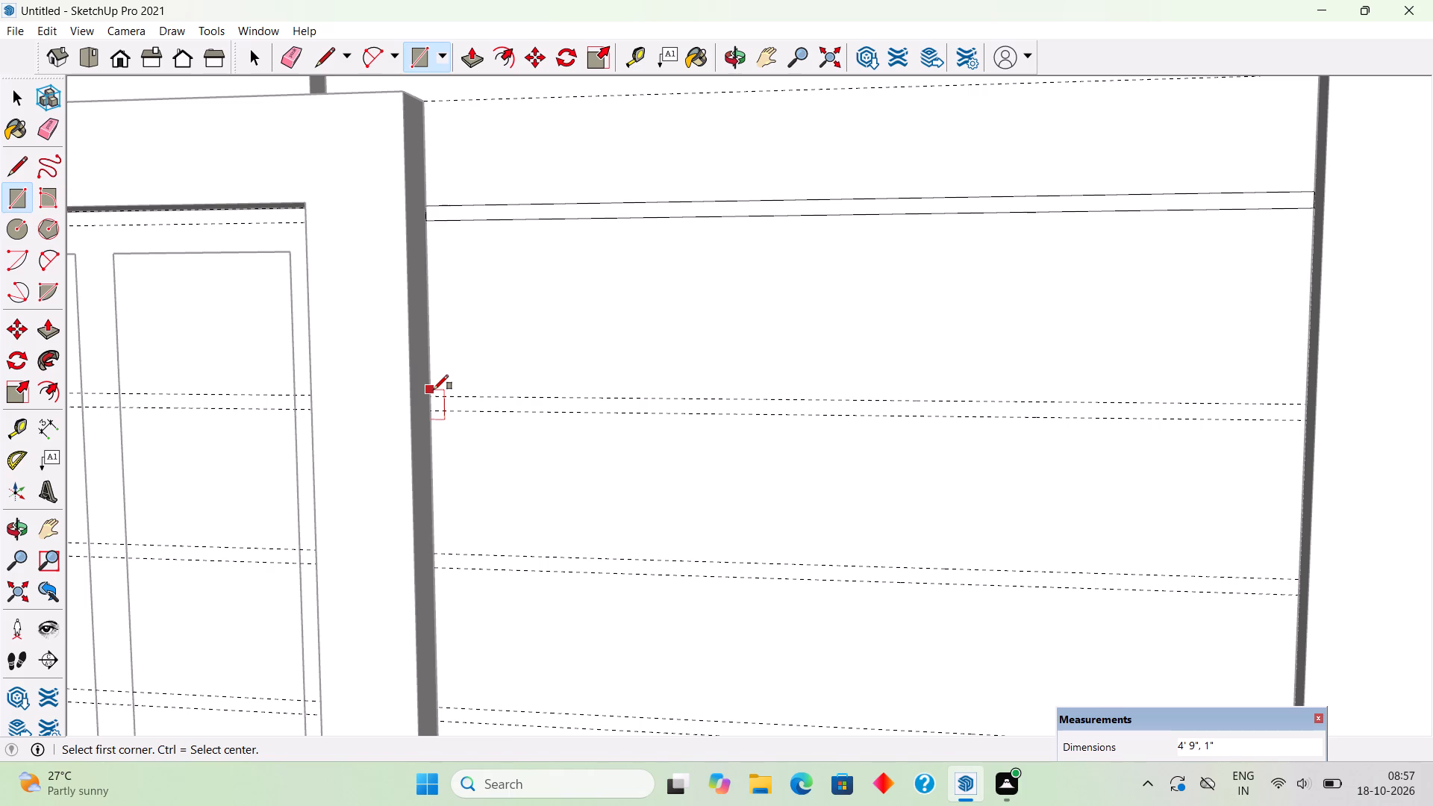
Draw a 4' 9" by 1" rectangle between the second pair of guides from the top, from the window panel's edge to the wall corner.
scroll(451, 416, "up", 2)
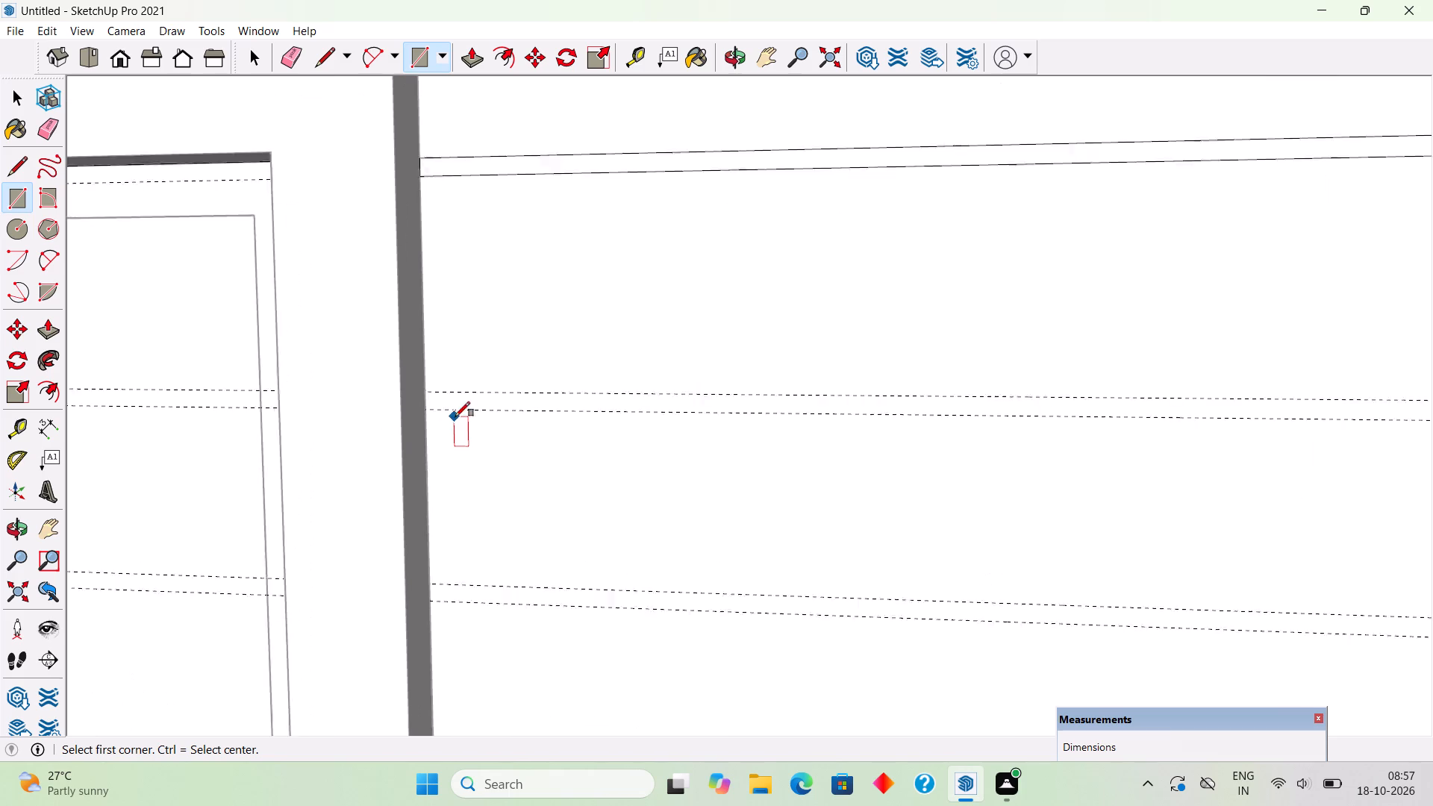
scroll(455, 416, "up", 6)
left_click(419, 382)
scroll(587, 399, "down", 5)
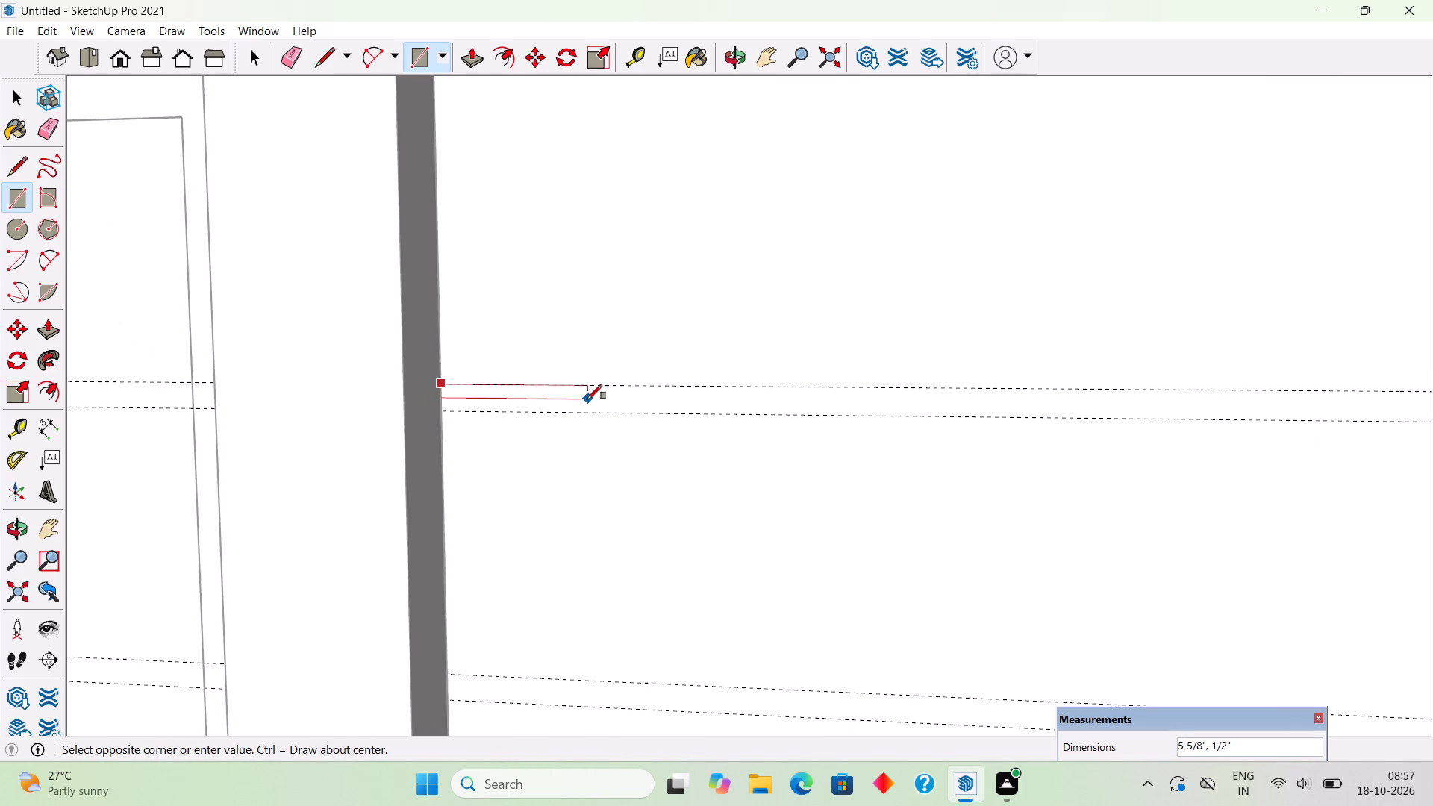
scroll(587, 399, "down", 3)
scroll(962, 424, "down", 8)
middle_click_drag(1102, 417, 1215, 443)
scroll(1233, 445, "up", 6)
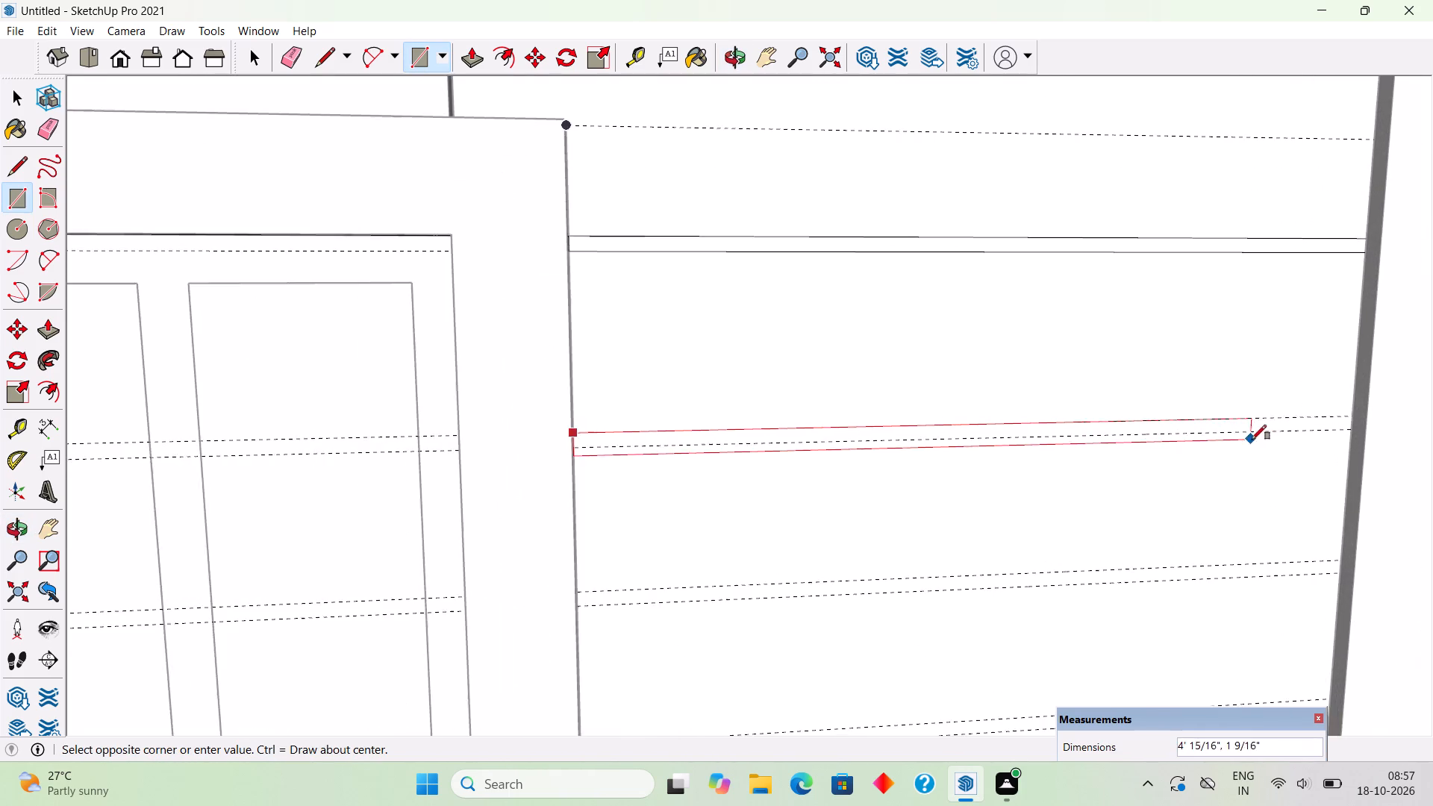
scroll(1311, 422, "up", 3)
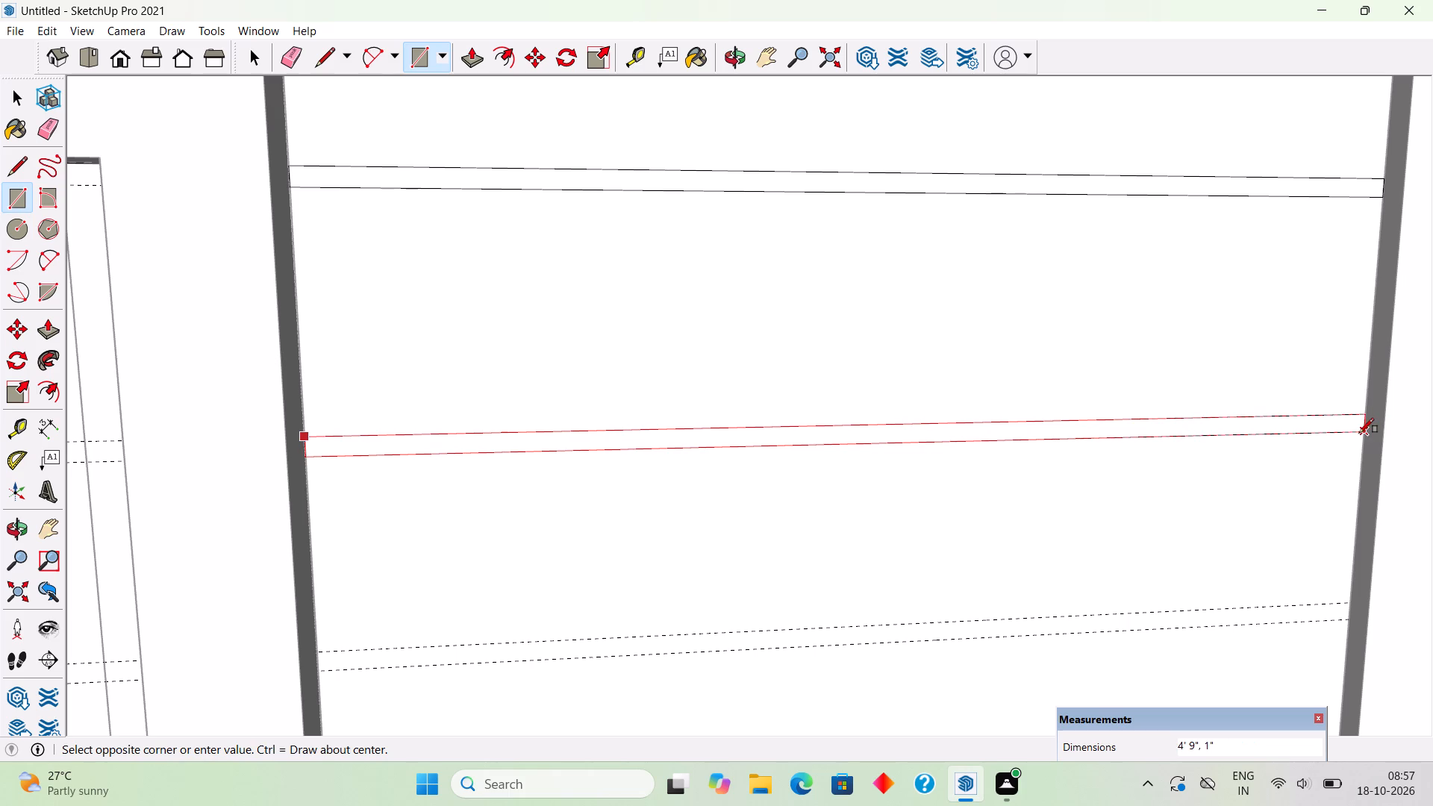
left_click(1359, 433)
Draw a rectangle between the third pair of guides from the top, from the wall corner to the window panel's edge.
scroll(1046, 338, "down", 4)
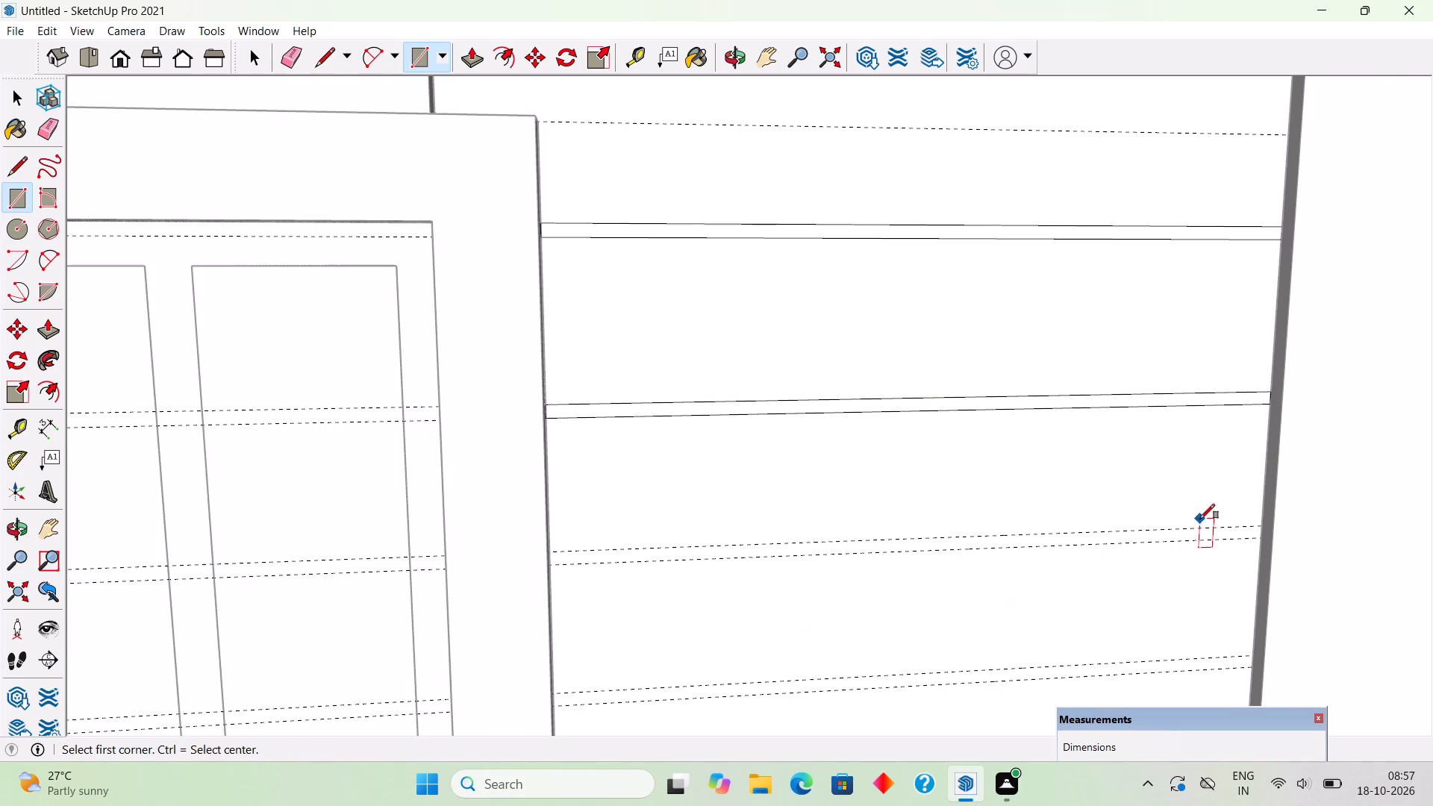
left_click(1258, 523)
middle_click_drag(917, 531, 499, 446)
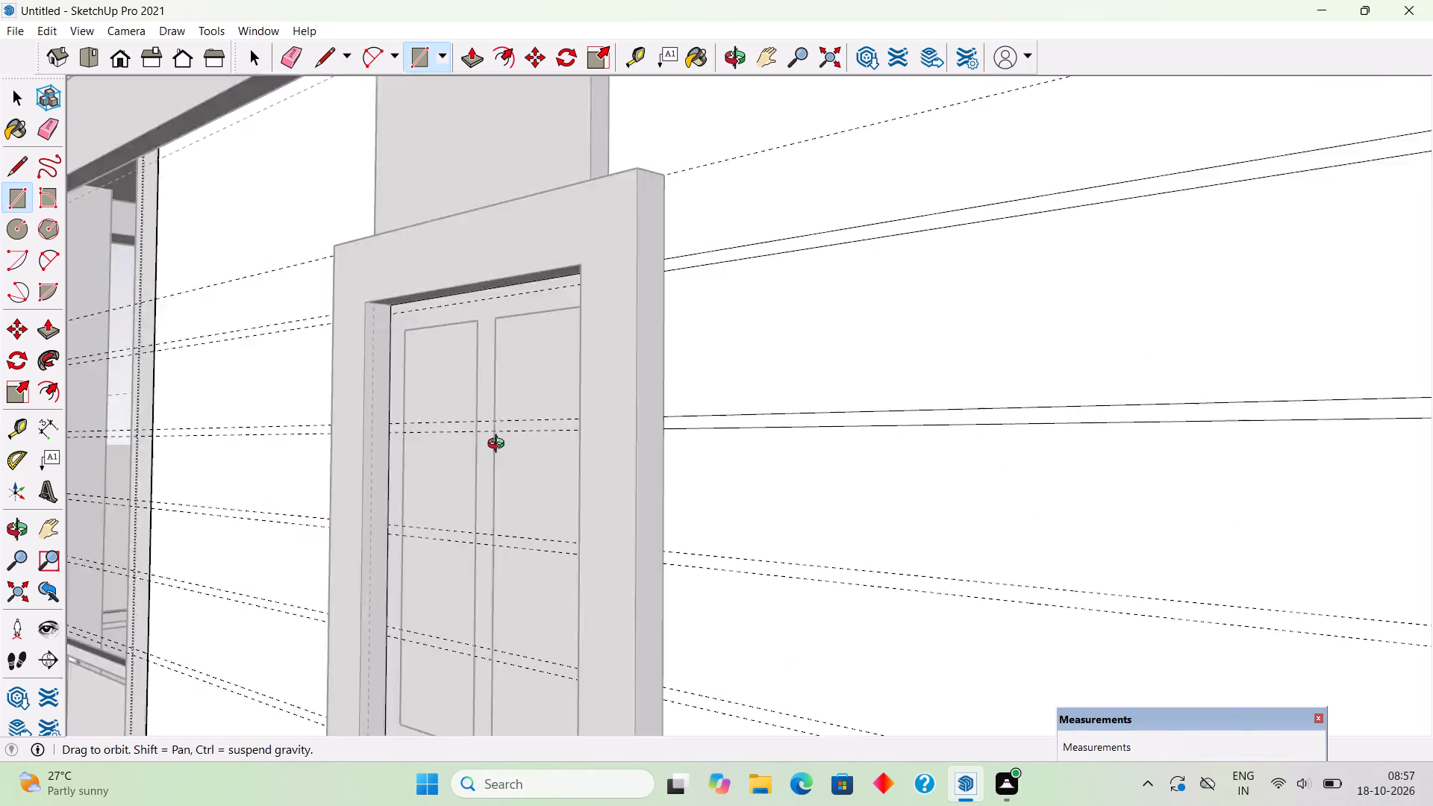
middle_click_drag(499, 446, 481, 443)
scroll(686, 566, "up", 5)
left_click(698, 572)
Draw a 4' 9" by 1" rectangle between the fourth pair of guides, from the window panel's edge to the wall corner.
scroll(722, 444, "down", 6)
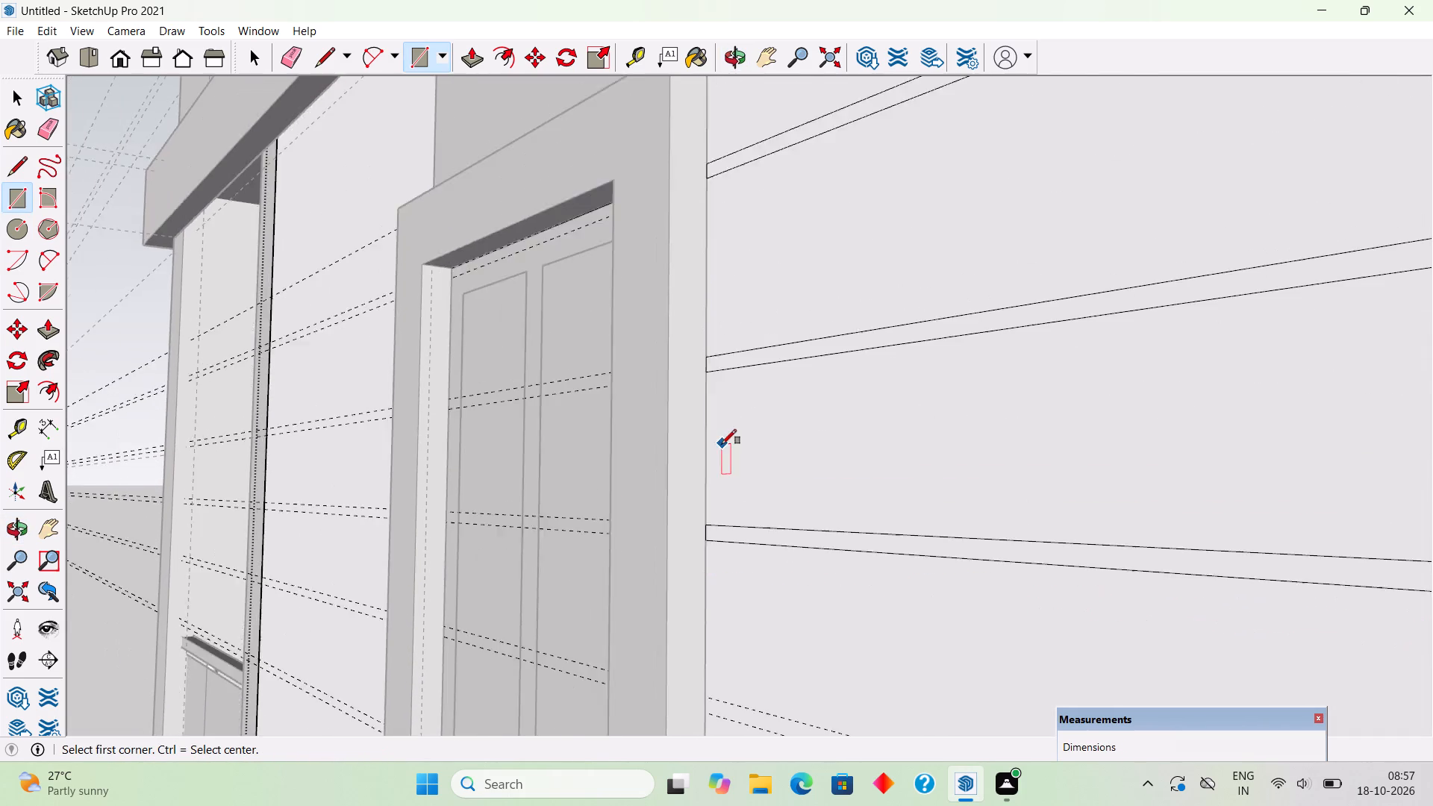
scroll(734, 352, "down", 12)
middle_click_drag(875, 559, 1034, 563)
scroll(1062, 533, "up", 4)
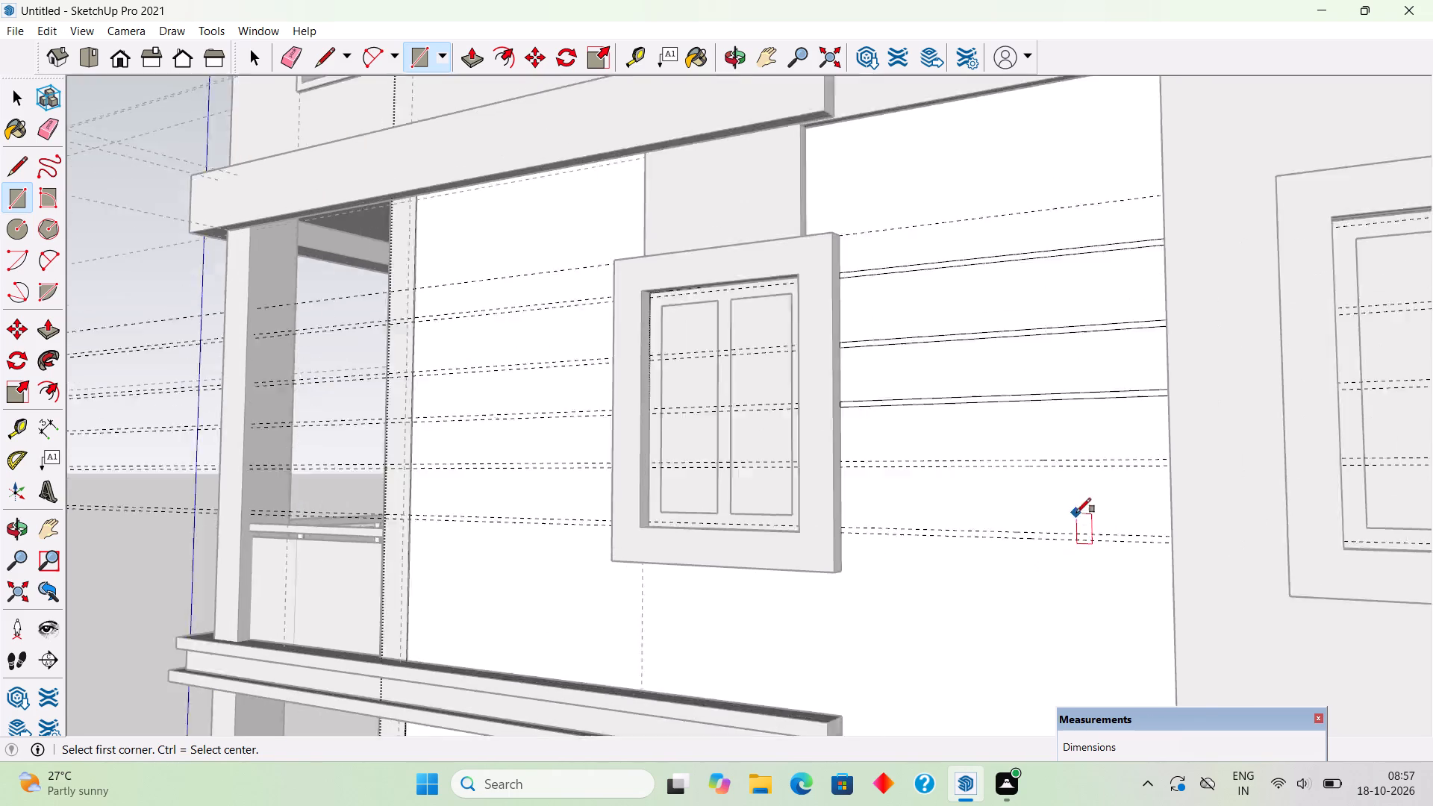
scroll(1076, 513, "up", 2)
scroll(774, 496, "up", 3)
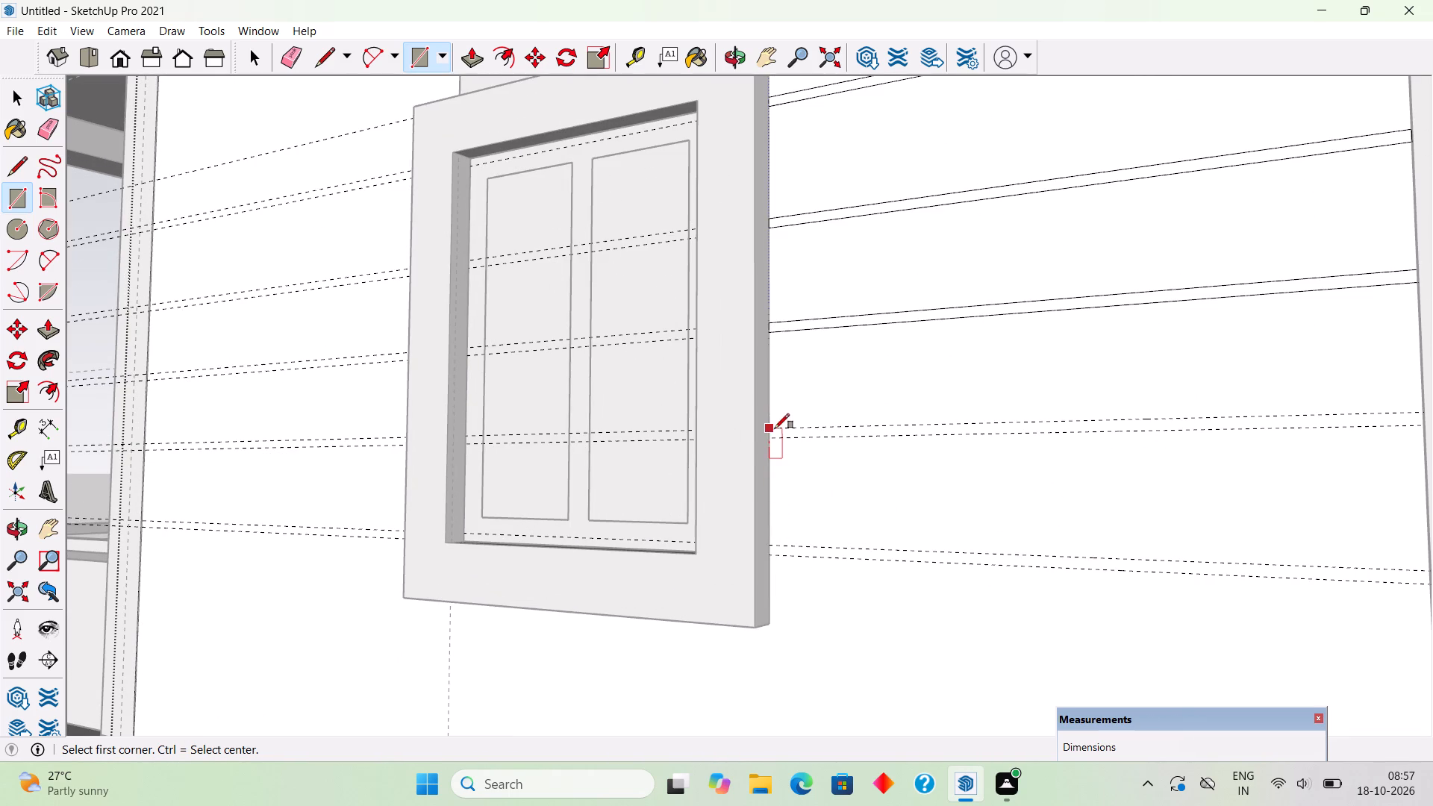
left_click(772, 425)
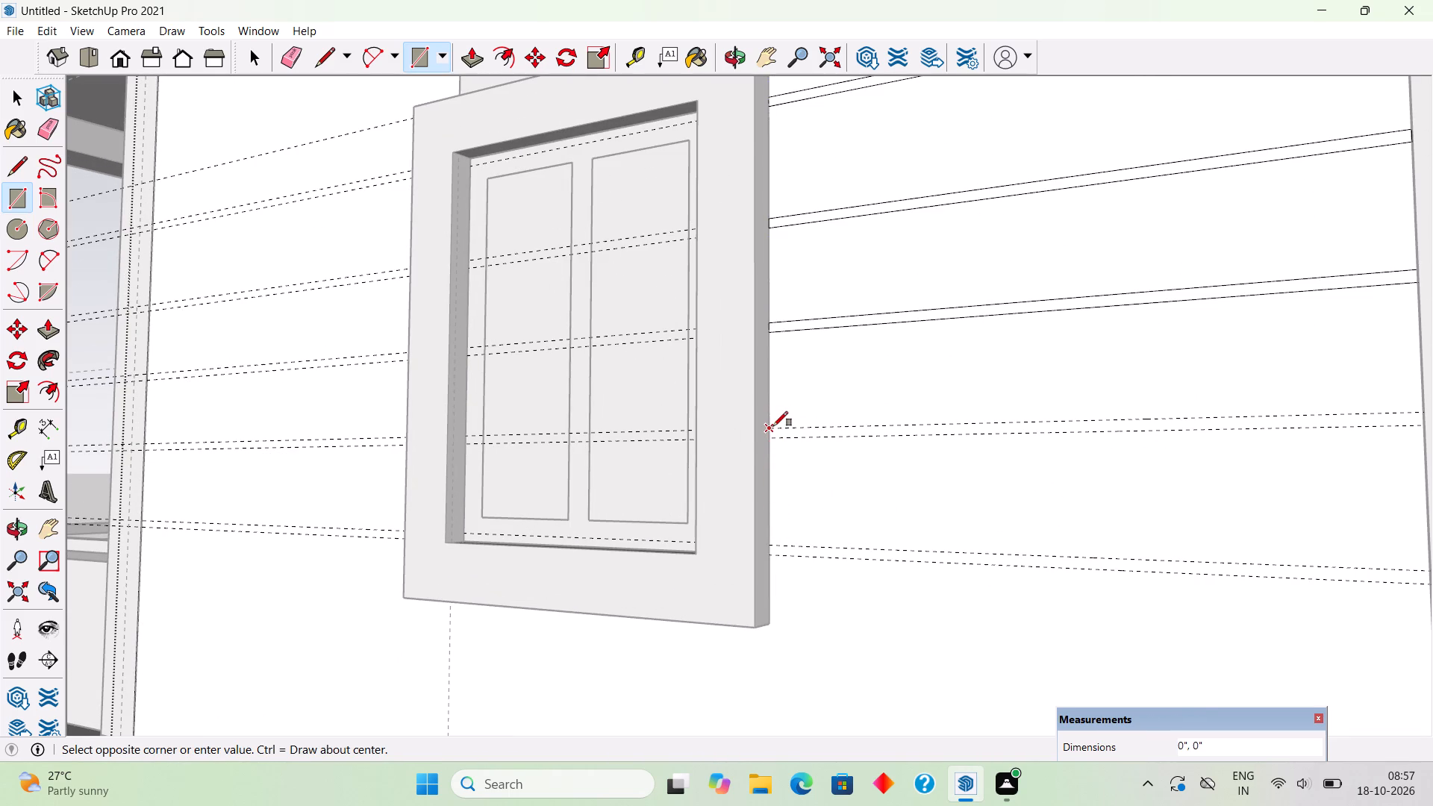
scroll(831, 438, "down", 4)
middle_click_drag(874, 455, 1196, 487)
scroll(1293, 478, "up", 5)
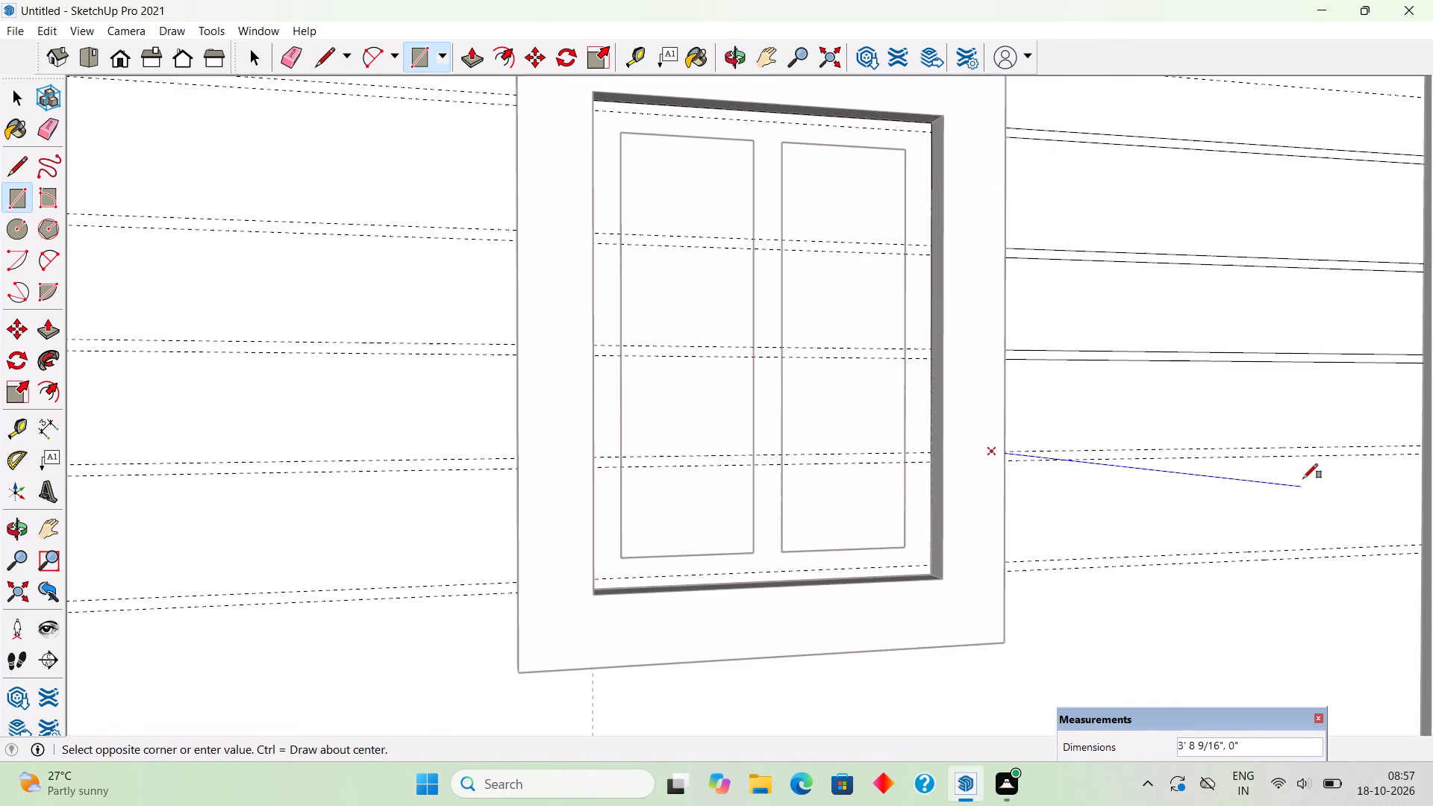
scroll(1253, 462, "down", 4)
scroll(1361, 476, "up", 9)
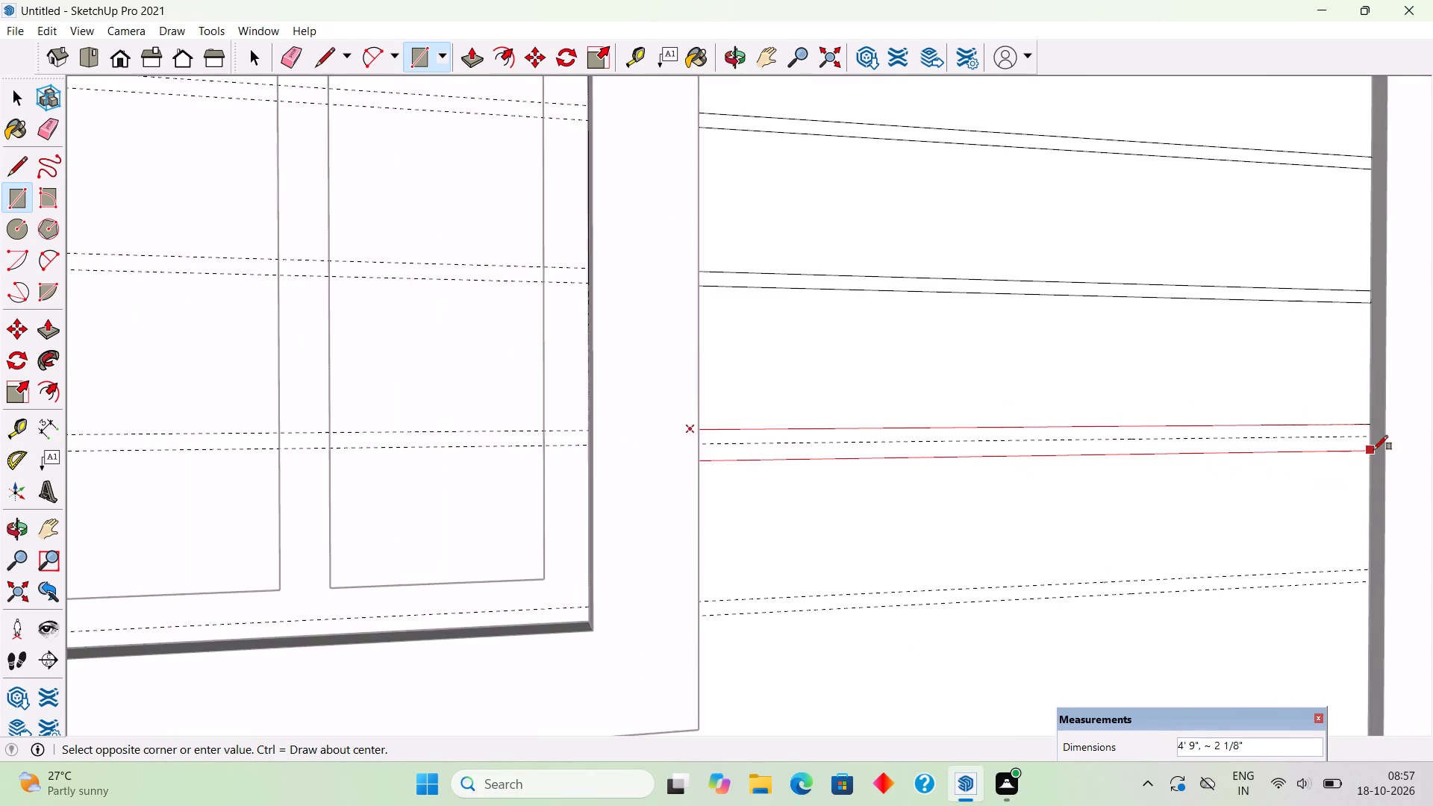
scroll(1373, 450, "up", 3)
left_click(1367, 431)
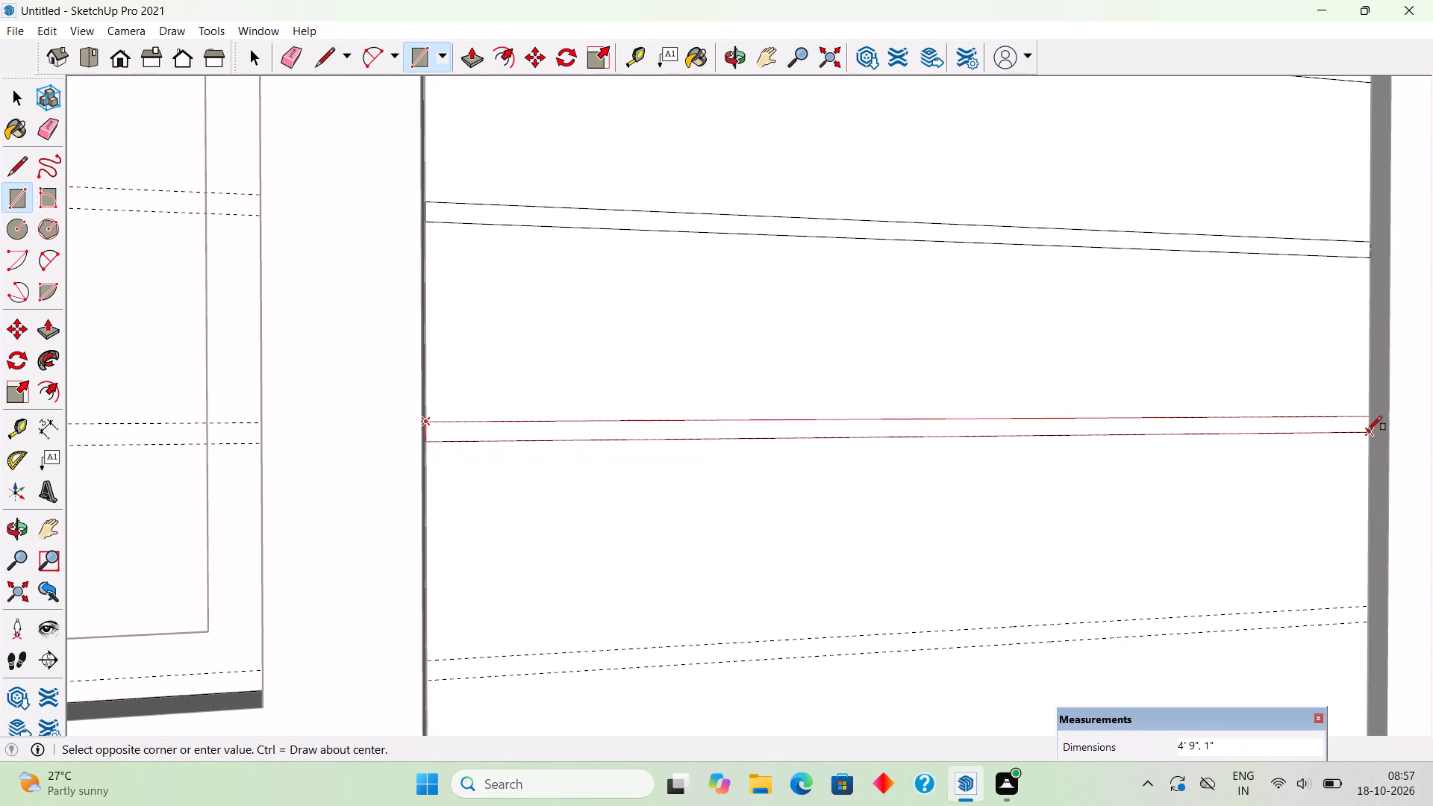
Draw a 1" by 4' 9" rectangle between the lowest pair of guides, from the wall corner to the window panel's edge.
left_click(1371, 603)
scroll(840, 654, "down", 2)
middle_click_drag(566, 636, 458, 636)
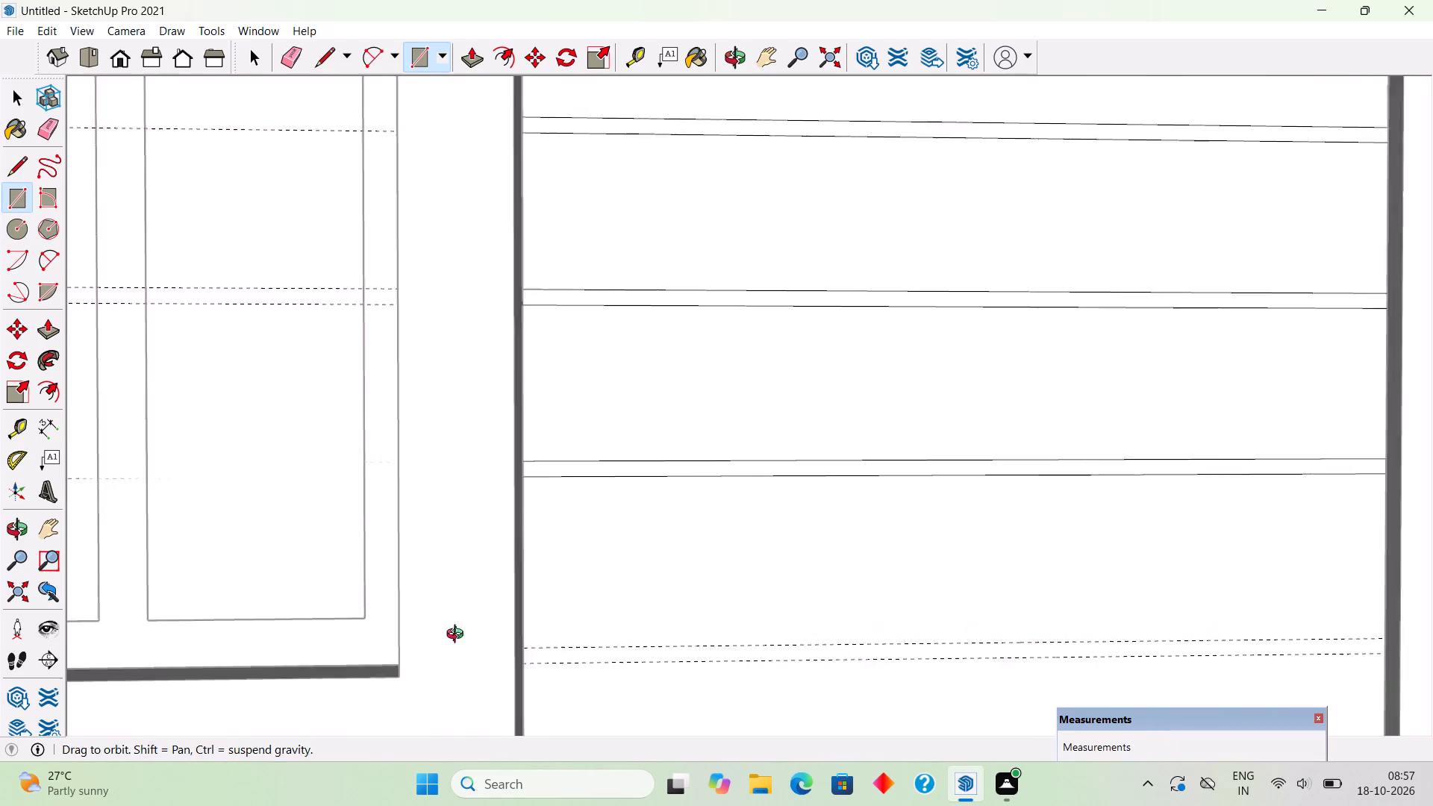
middle_click_drag(458, 636, 429, 636)
scroll(586, 702, "up", 5)
scroll(524, 642, "up", 4)
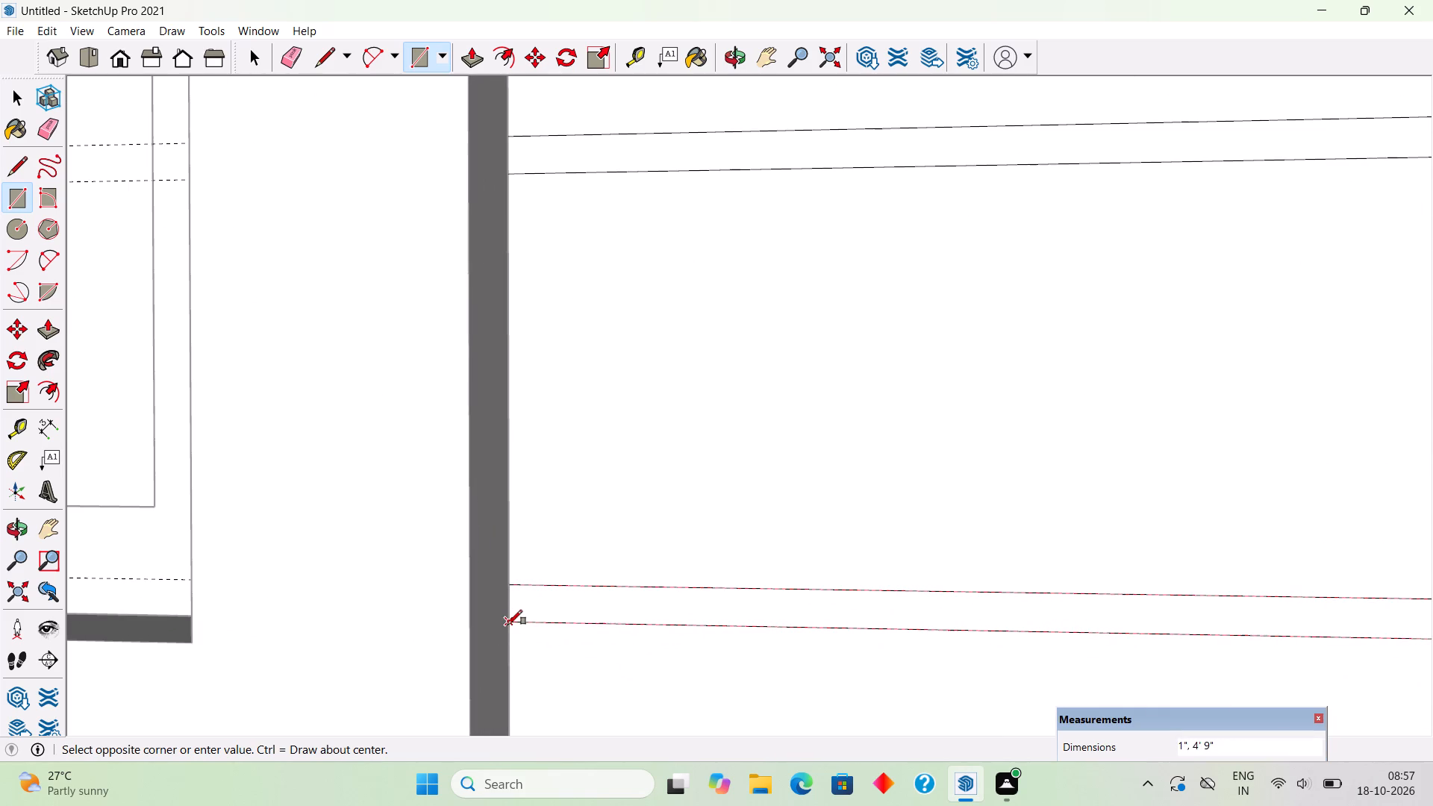
left_click(512, 625)
Push the lowest strip 1" into the wall to form a groove.
key("space")
type("p")
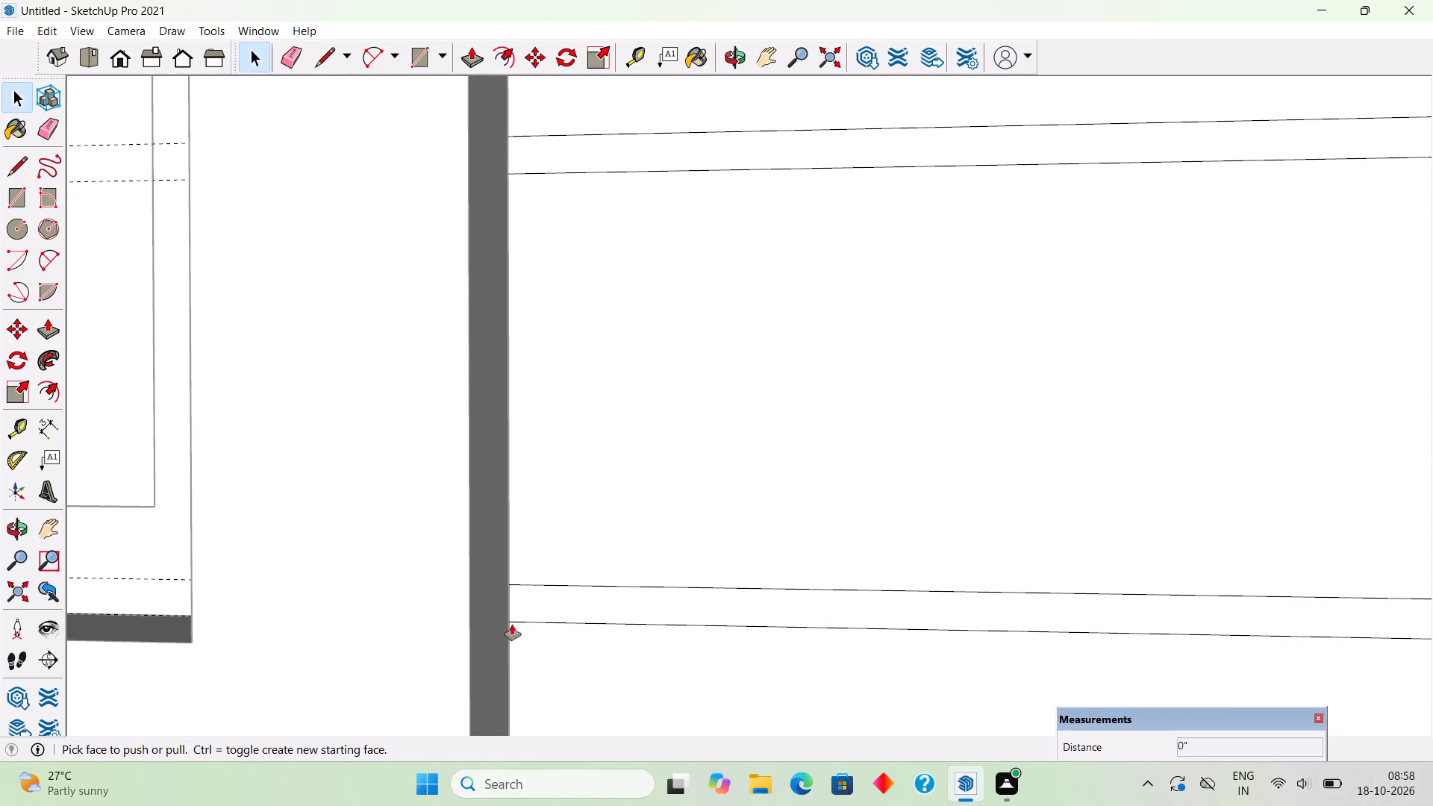
left_click(534, 608)
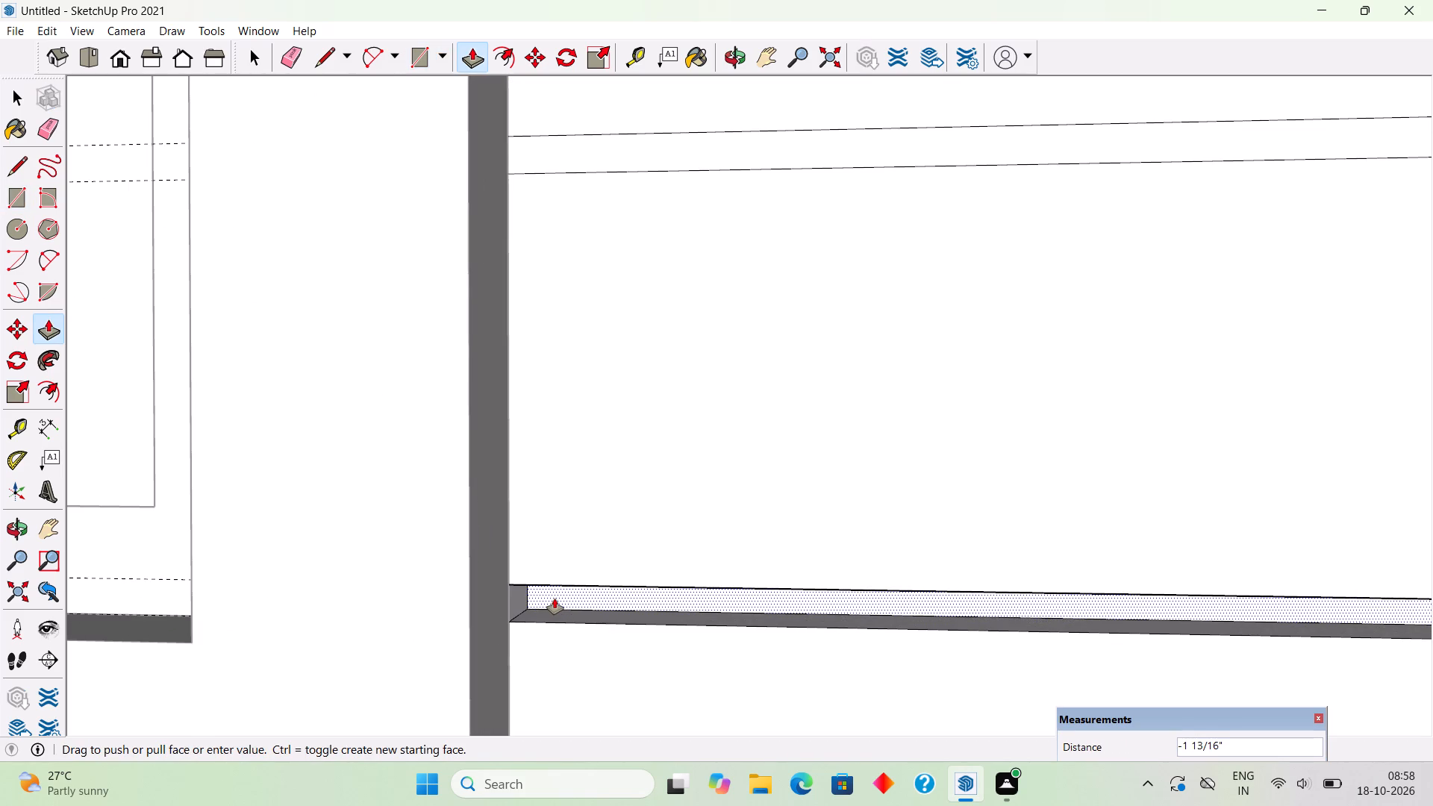
type("1\"")
key("Return")
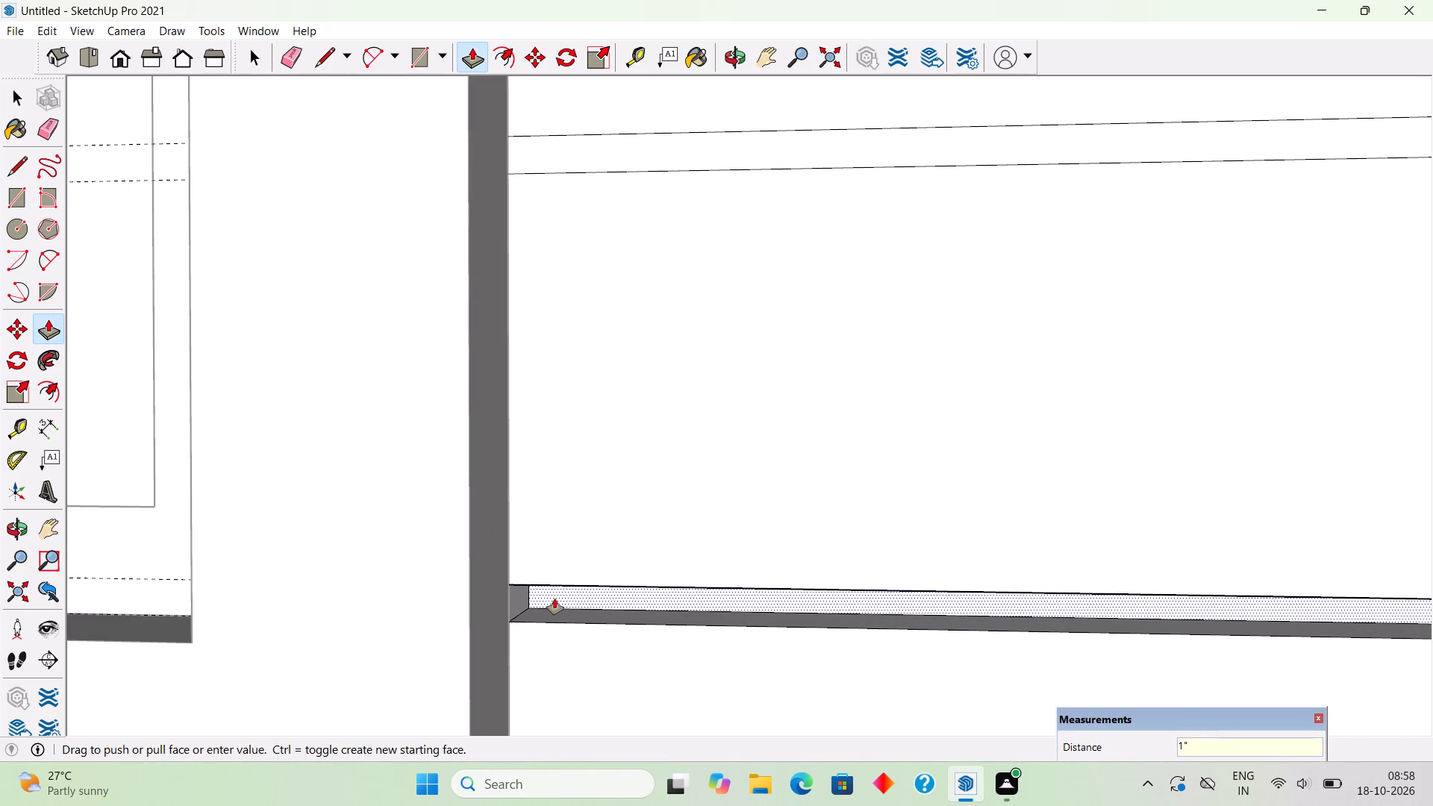
Push the other four strips beside the upper window panel into the wall by the same 1" depth.
scroll(555, 599, "down", 8)
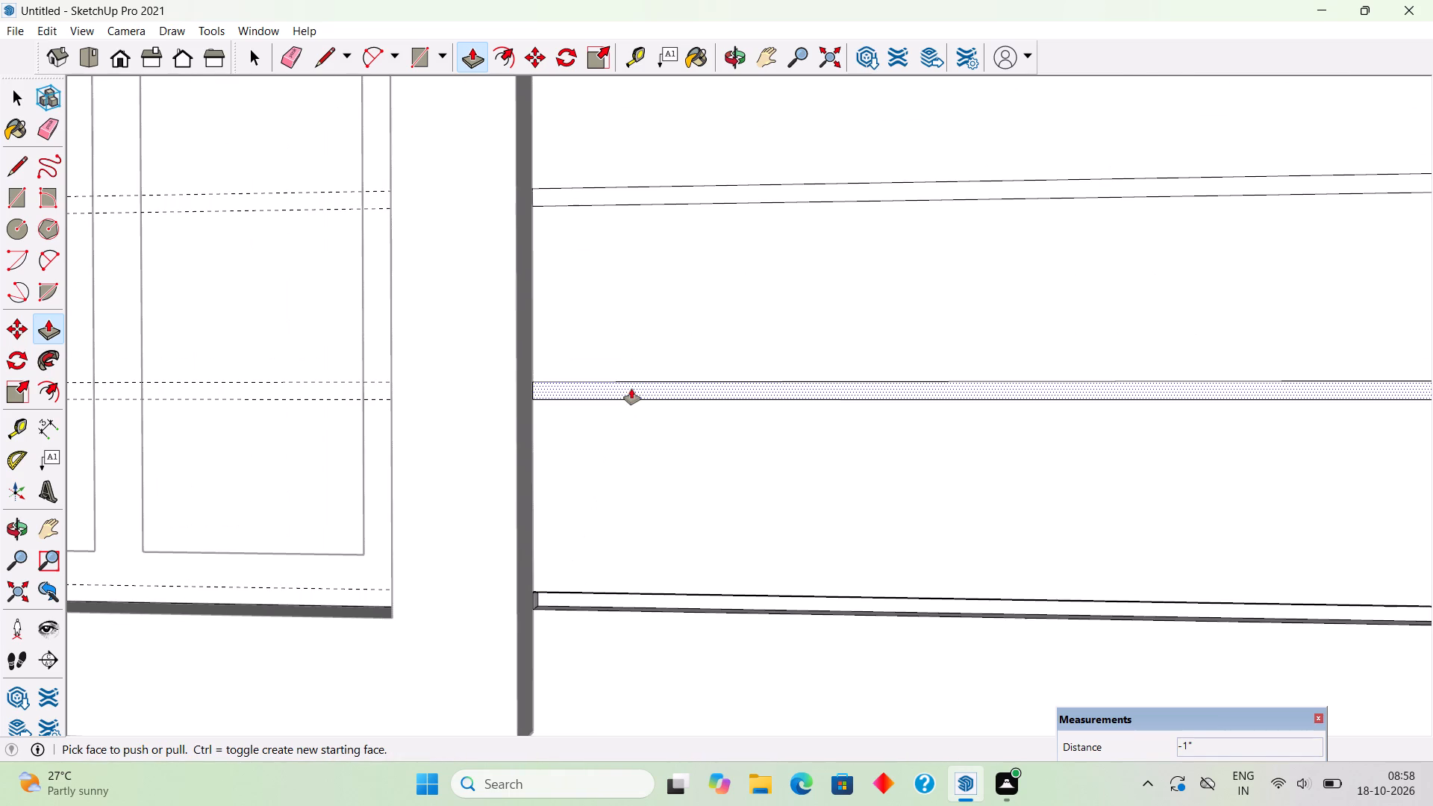
double_click(631, 389)
double_click(613, 188)
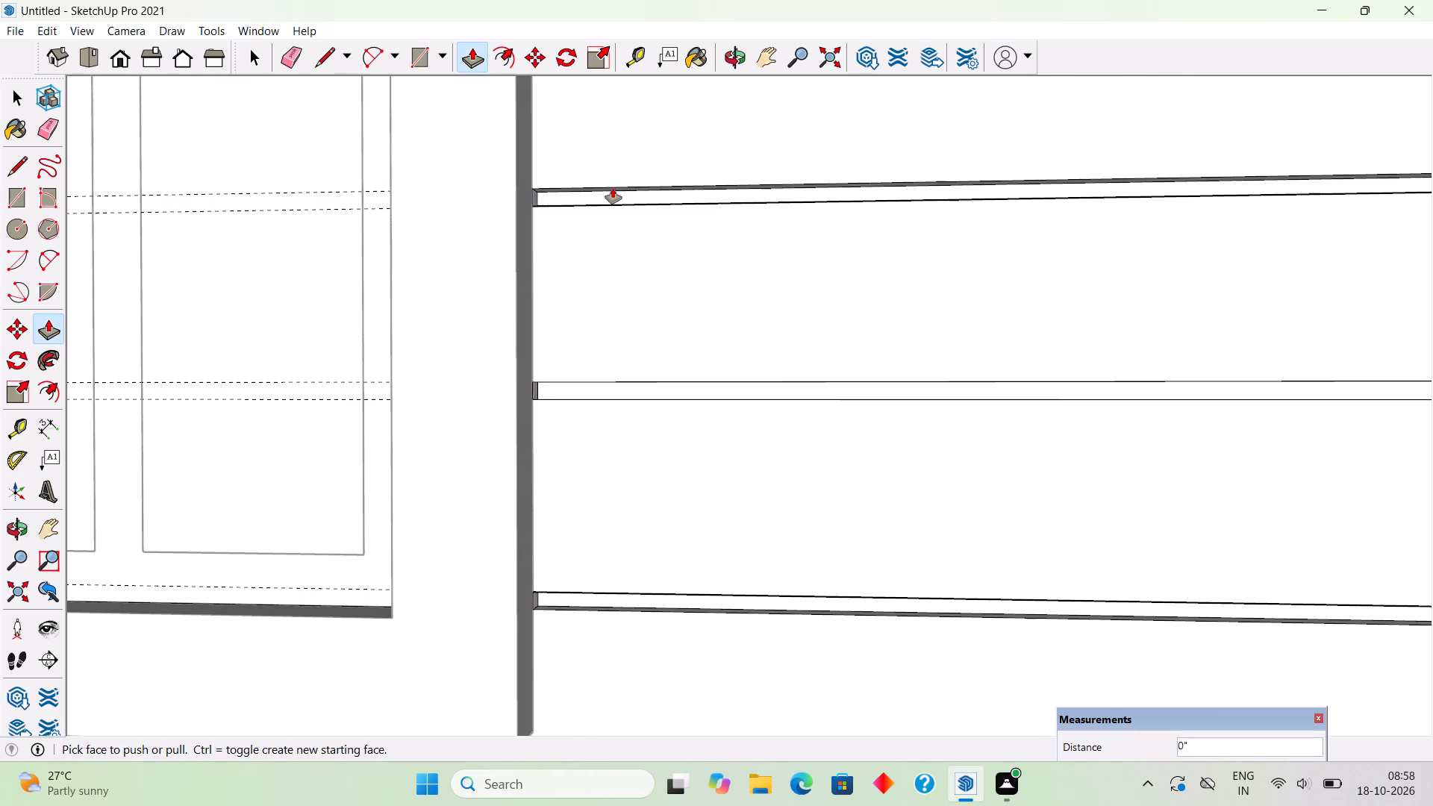
scroll(613, 188, "down", 12)
scroll(636, 96, "up", 8)
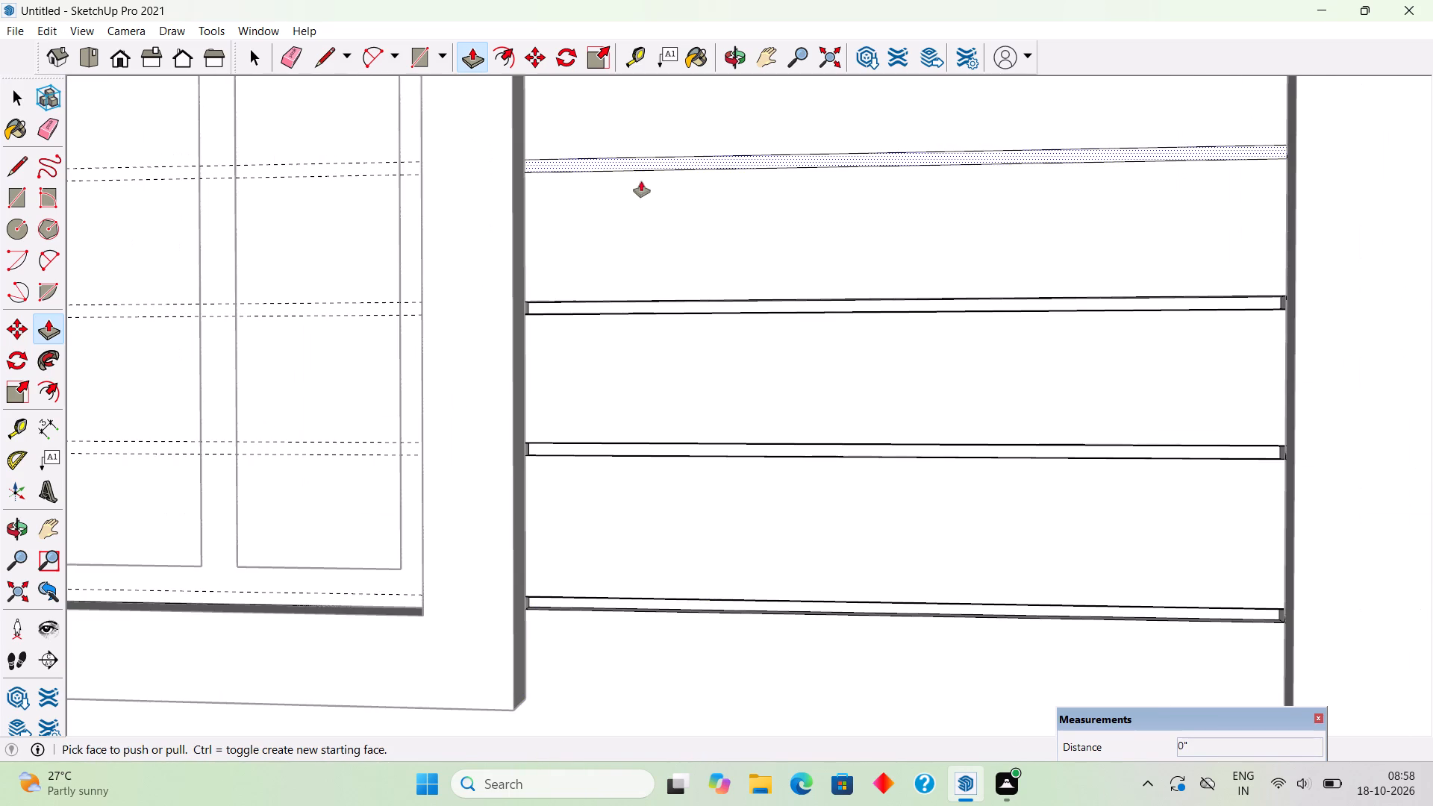
double_click(642, 164)
scroll(578, 311, "down", 12)
scroll(620, 127, "up", 5)
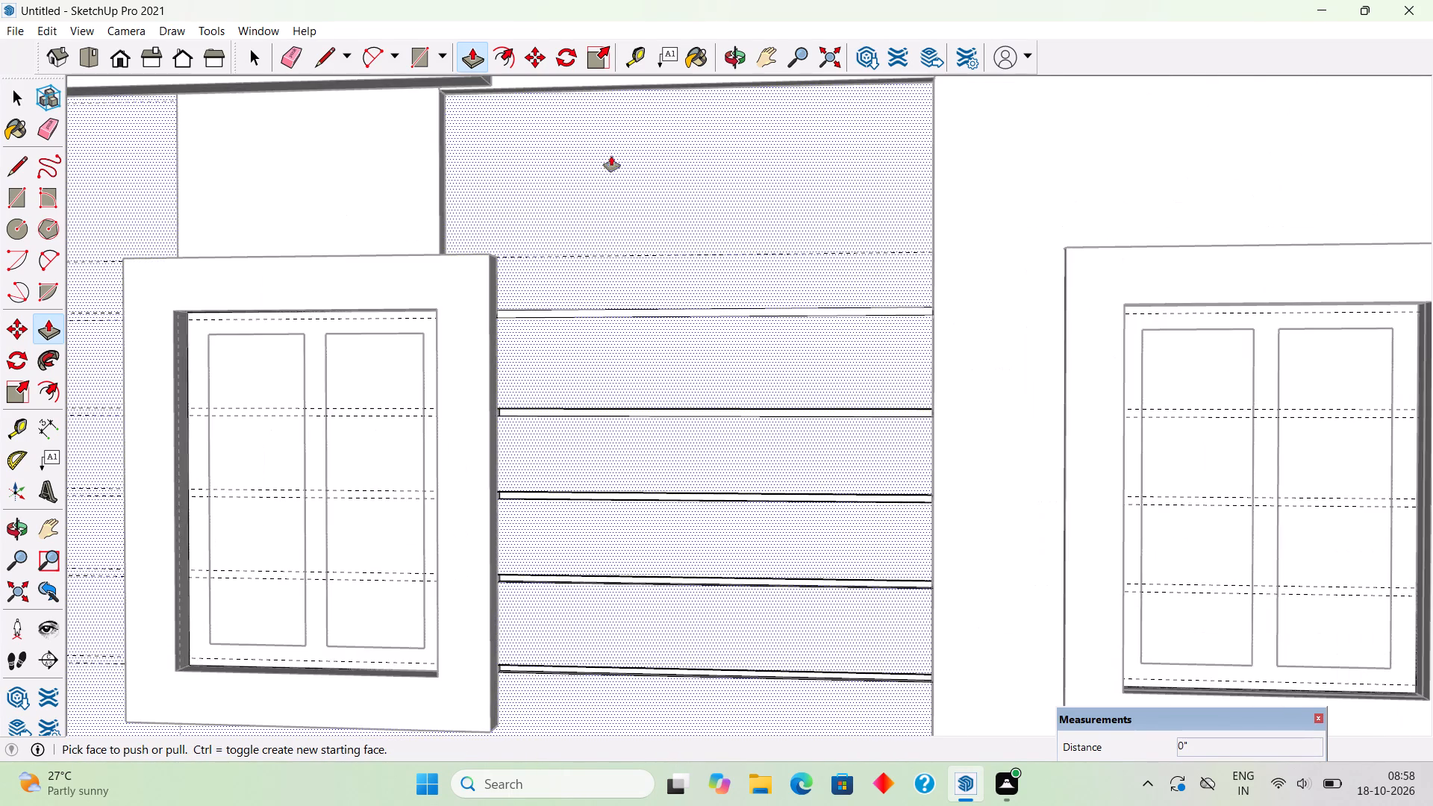
double_click(583, 330)
key("space")
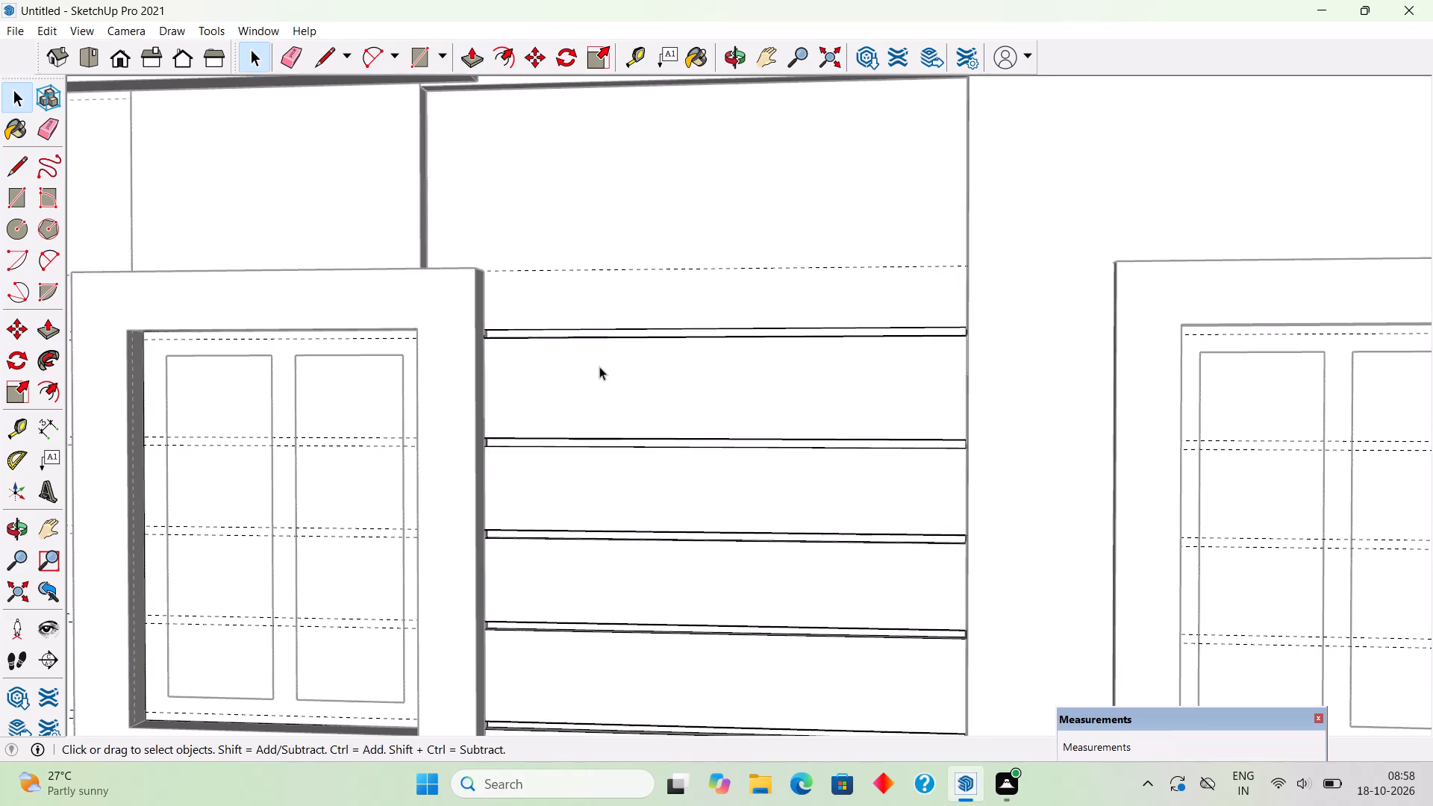
Place a horizontal guide along the top edge of the raised panel around the ground-floor window beneath the grooved wall section.
scroll(599, 366, "down", 17)
scroll(642, 449, "down", 5)
scroll(687, 696, "up", 3)
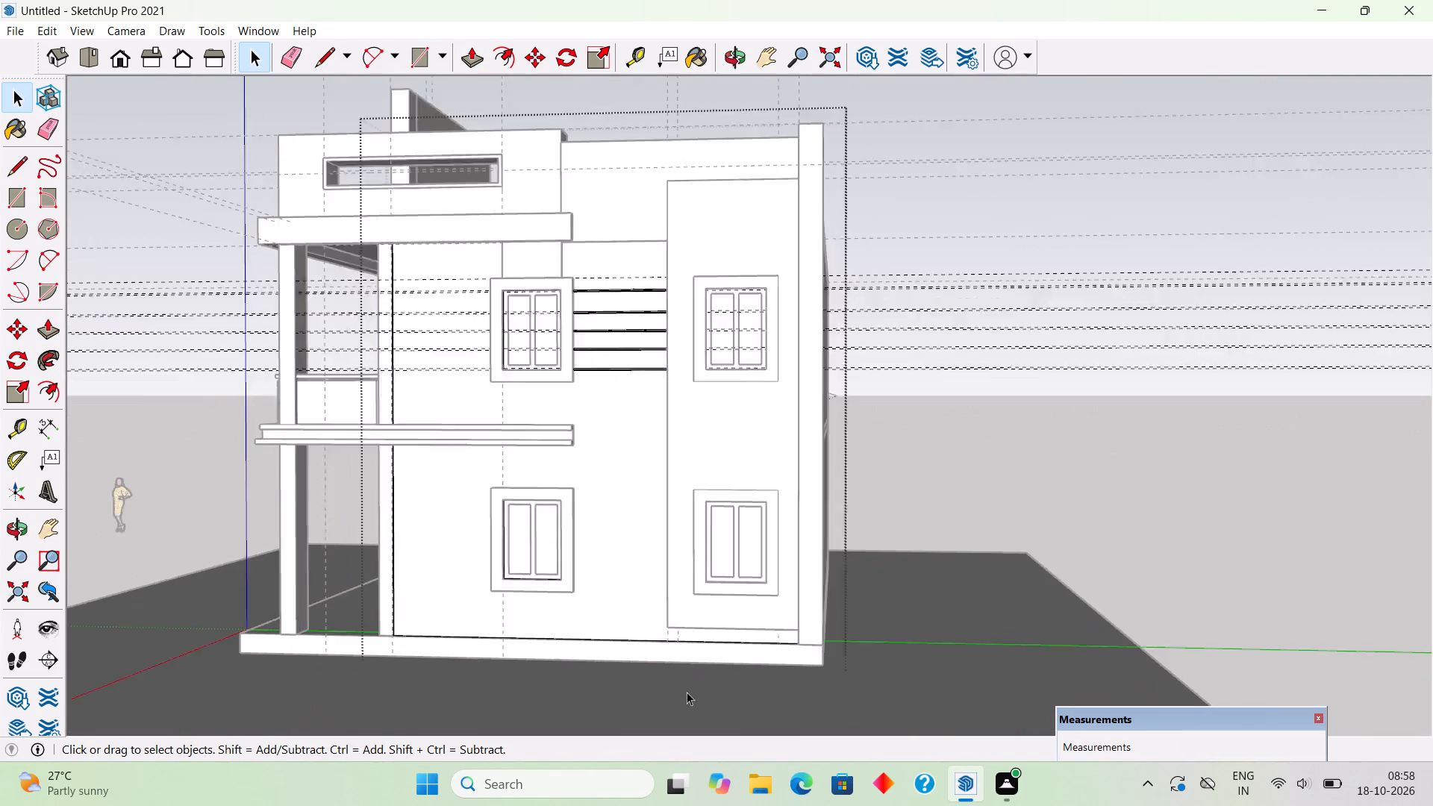
scroll(687, 692, "up", 2)
scroll(631, 593, "up", 4)
middle_click_drag(609, 573, 693, 537)
scroll(975, 527, "up", 1)
left_click(1100, 424)
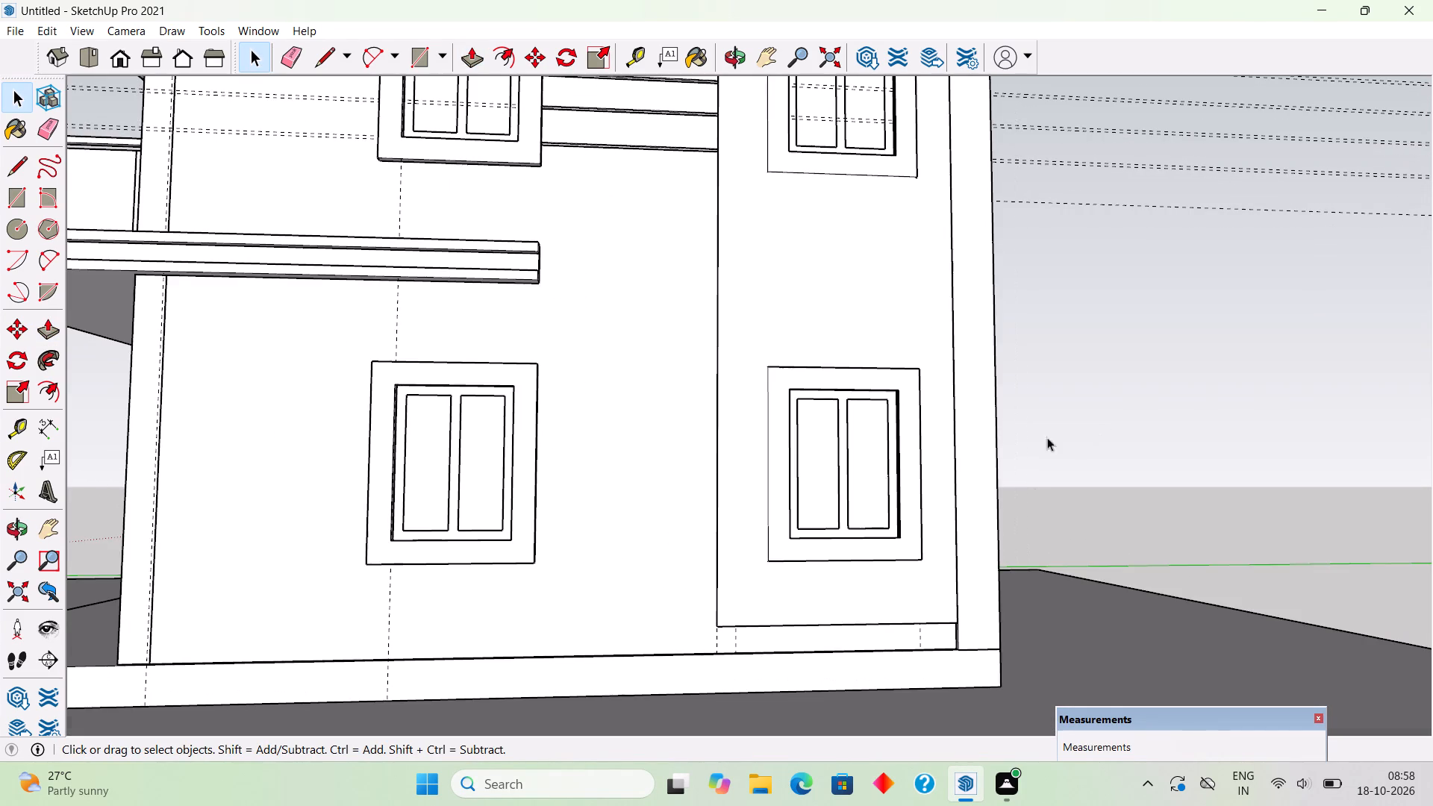
middle_click_drag(476, 472, 463, 601)
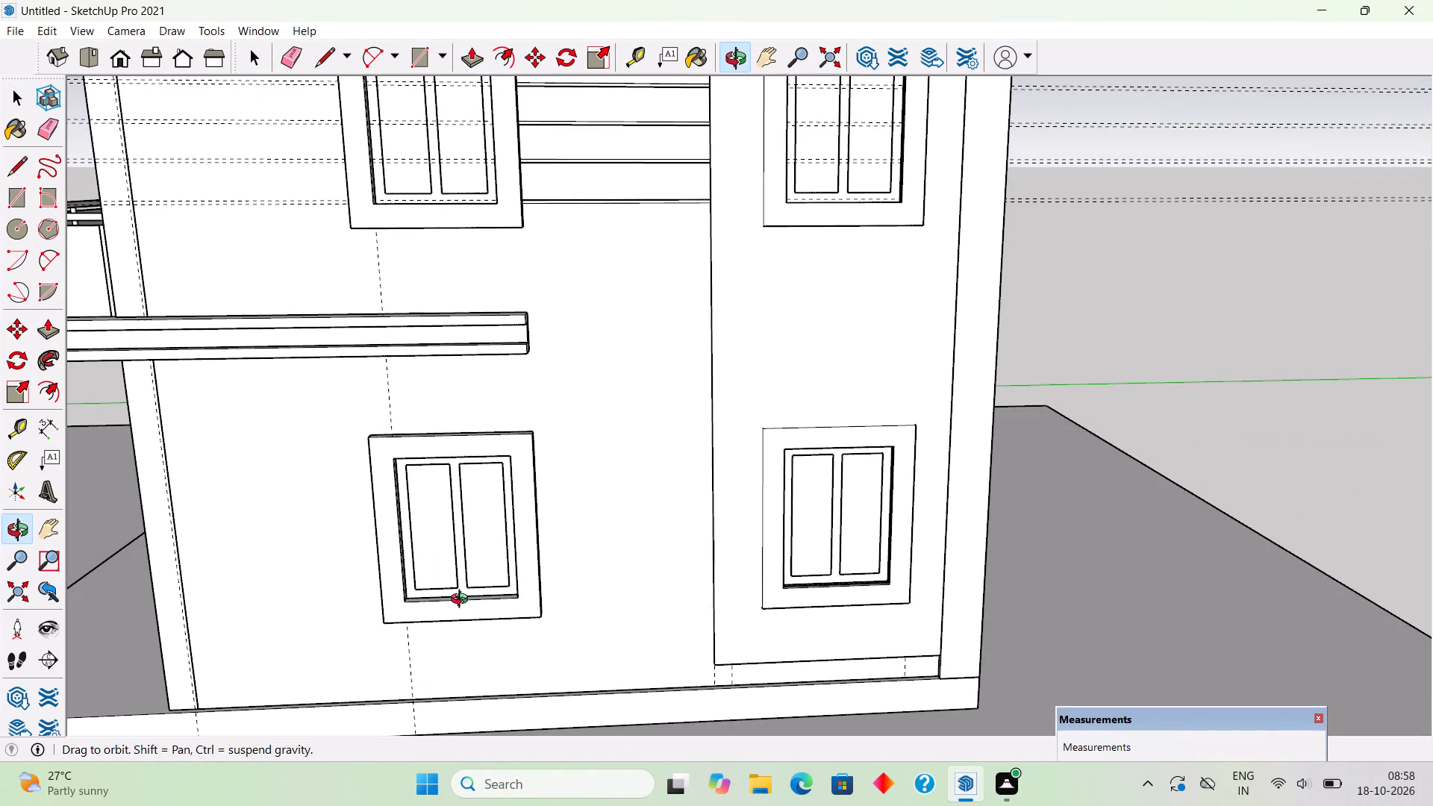
middle_click_drag(463, 601, 463, 602)
scroll(463, 602, "down", 3)
scroll(536, 445, "up", 5)
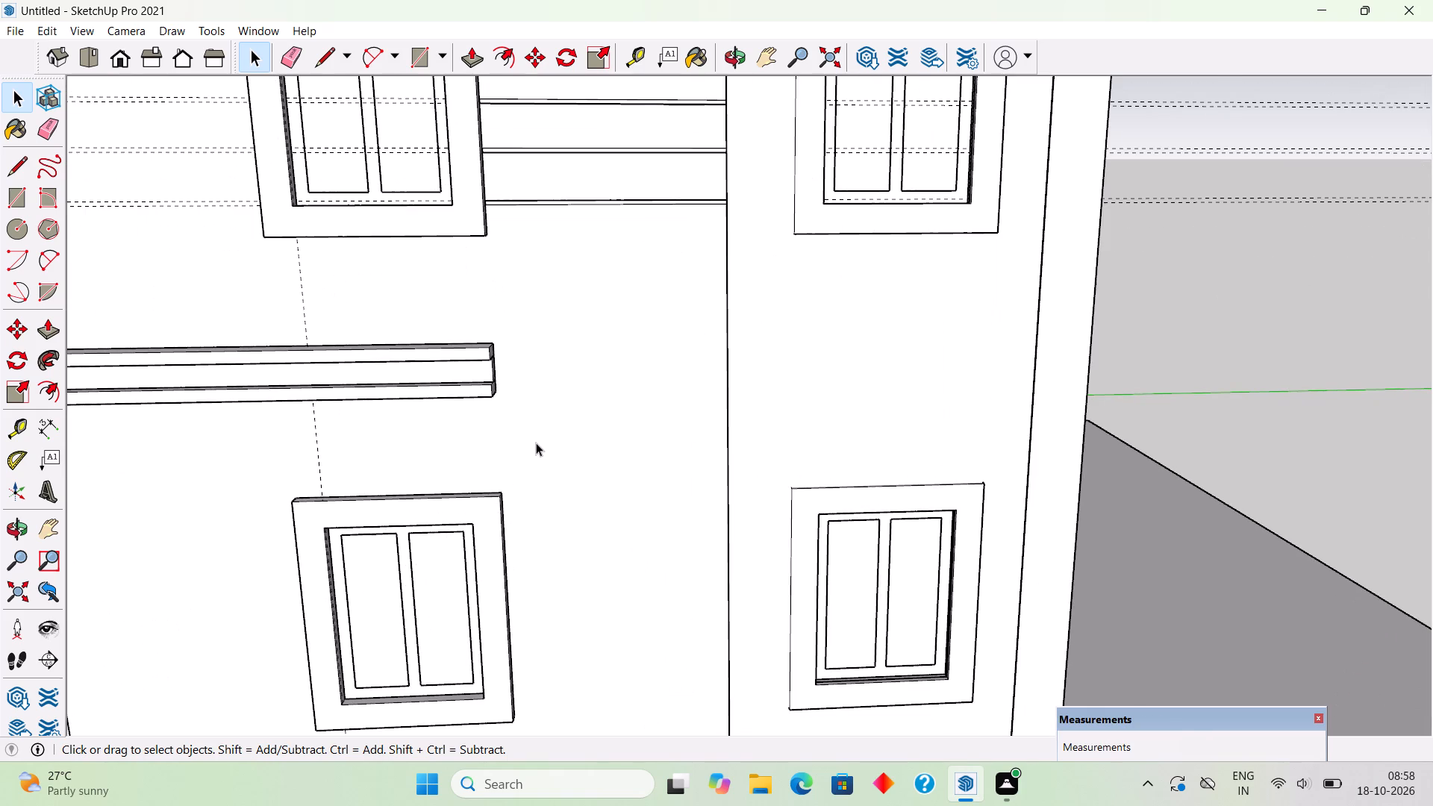
middle_click_drag(553, 509, 482, 483)
scroll(454, 470, "up", 5)
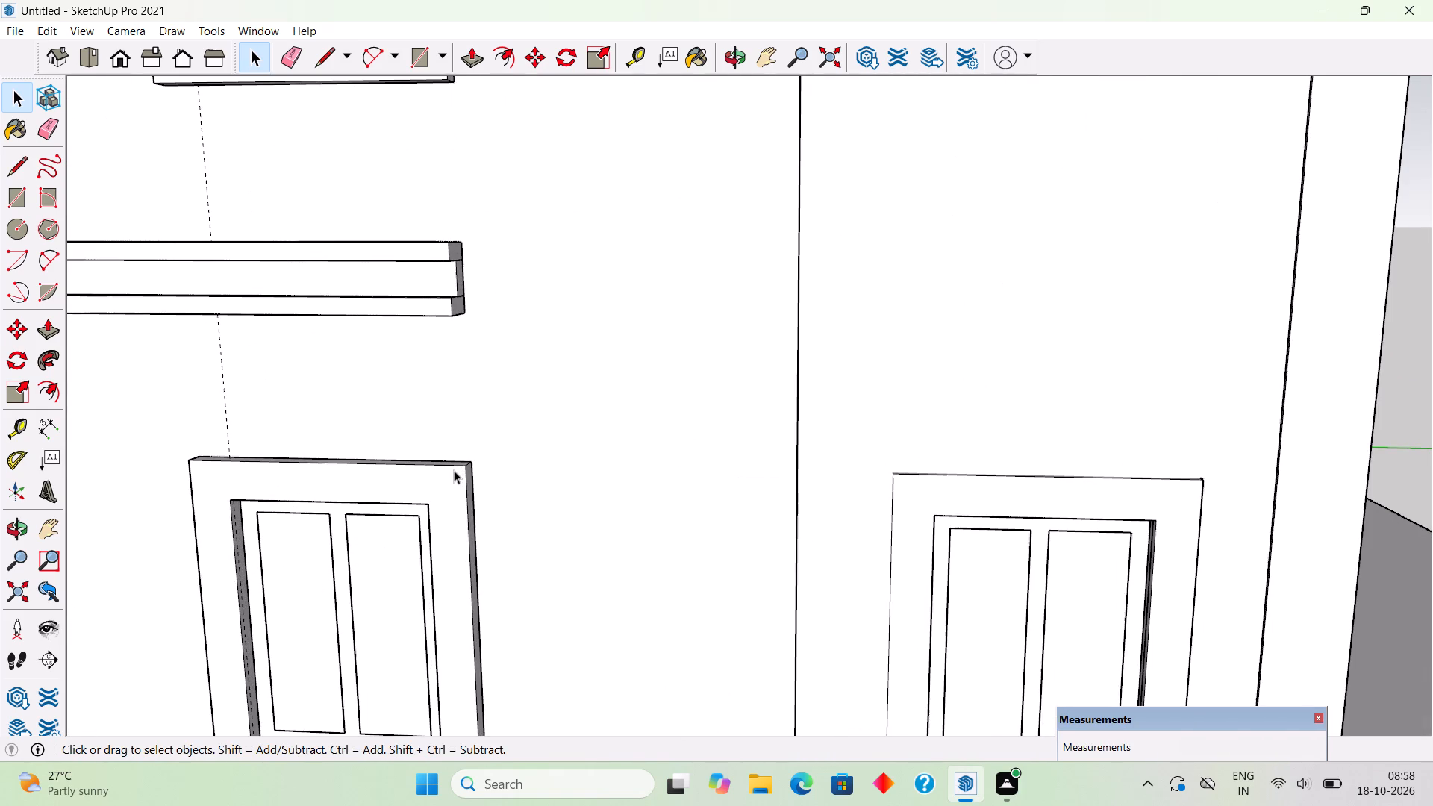
key("t")
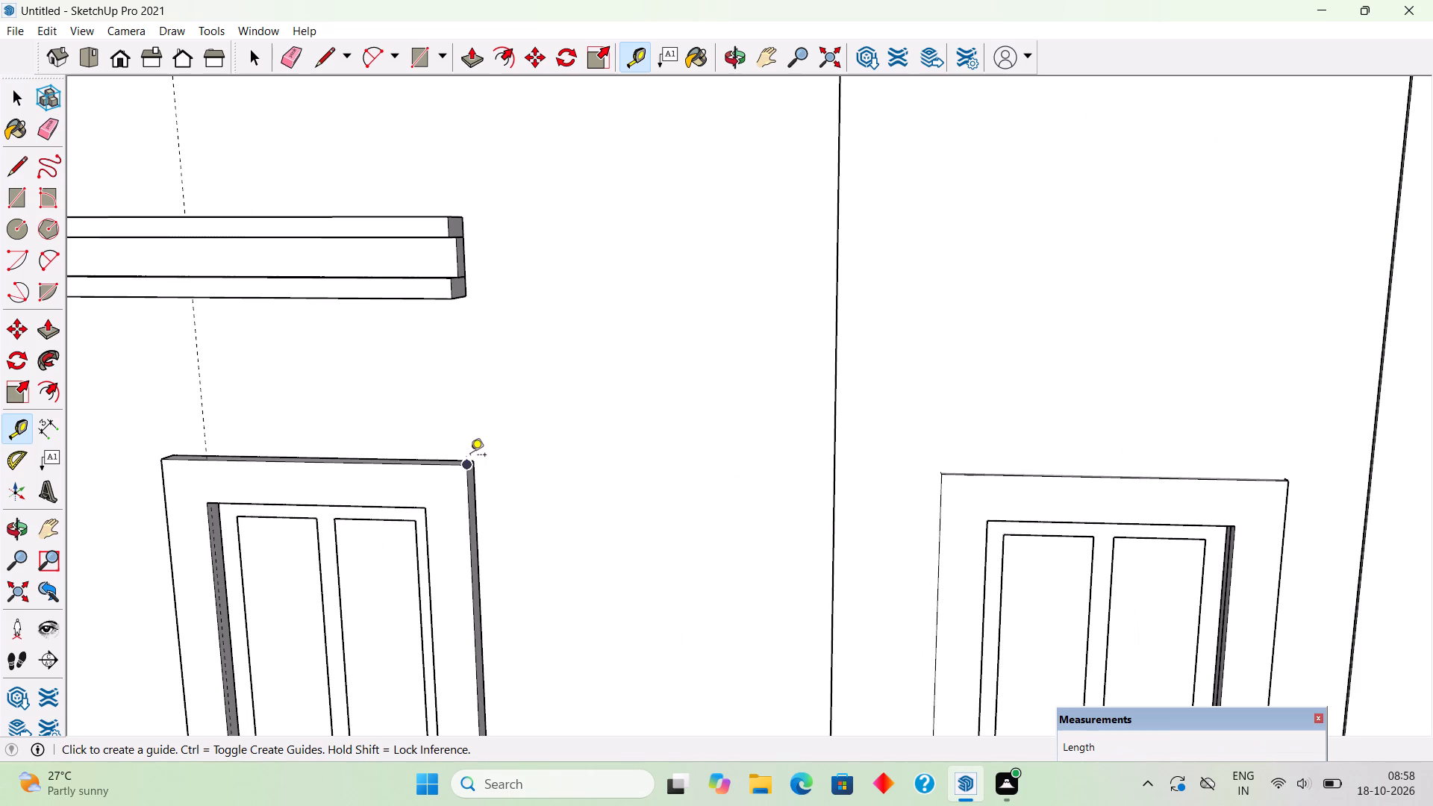
scroll(456, 452, "up", 10)
double_click(453, 472)
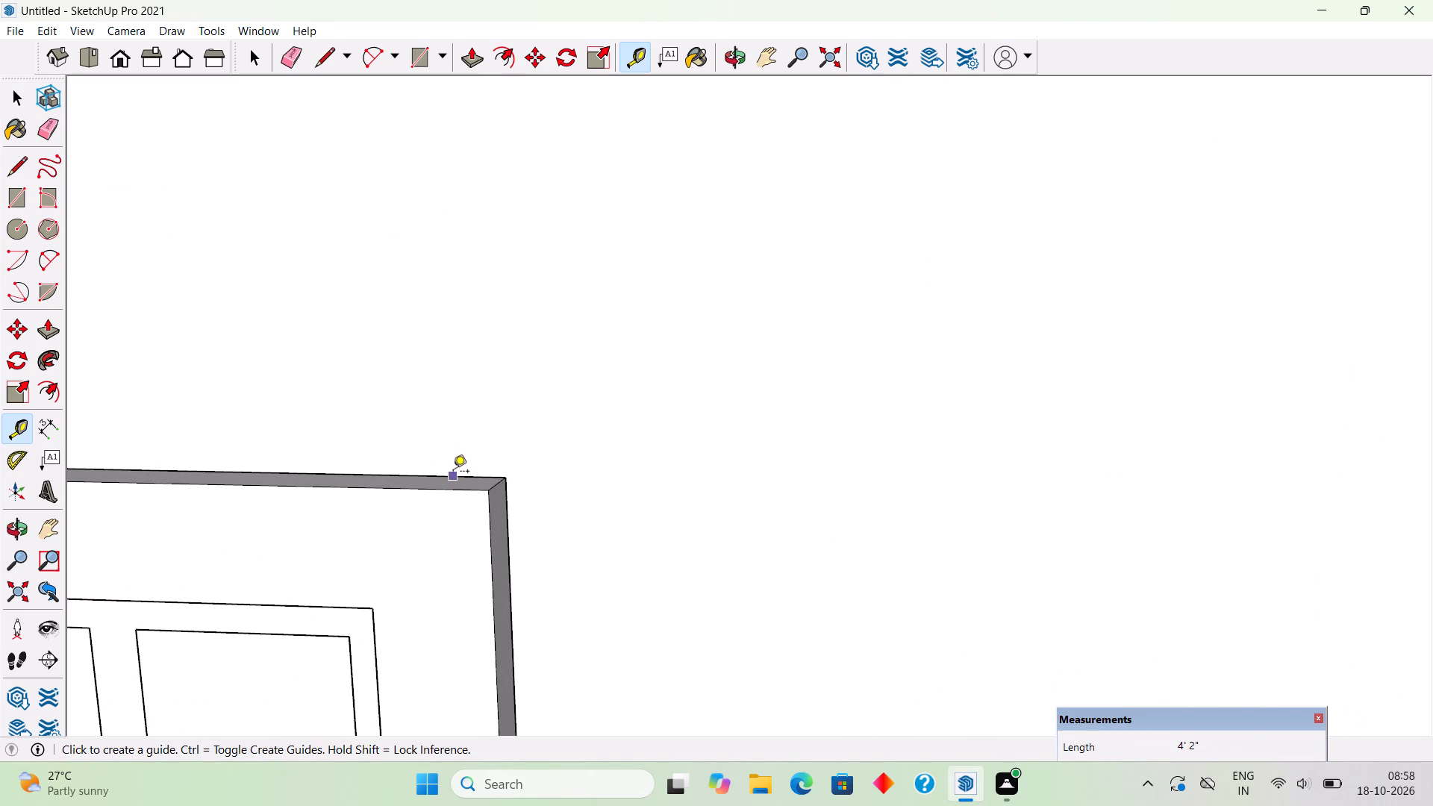
Place a horizontal guide 7" below the ground-floor panel's top-edge guide, and another 1" below that one.
left_click(591, 478)
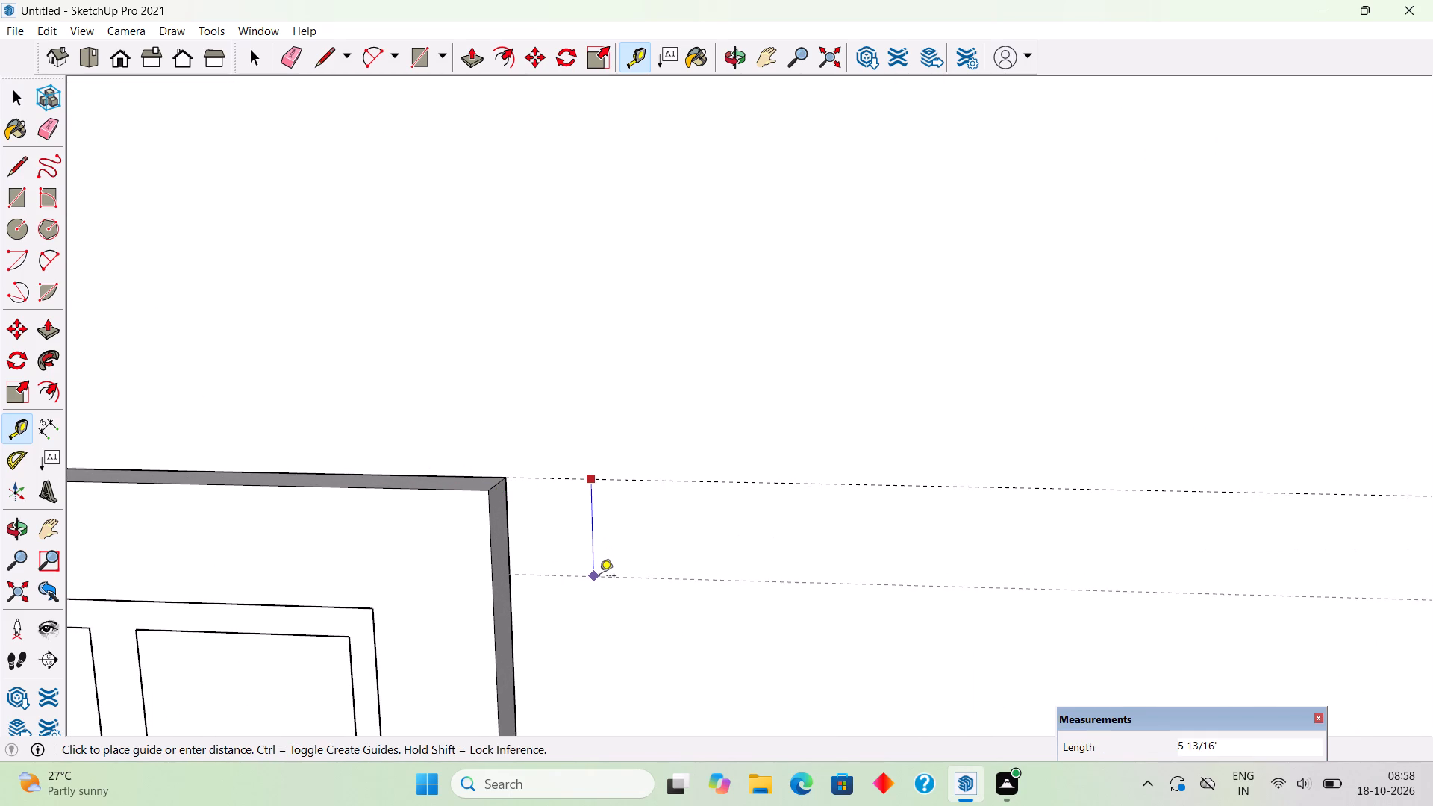
key("7")
key("shift+quotedbl")
key("shift+quotedbl")
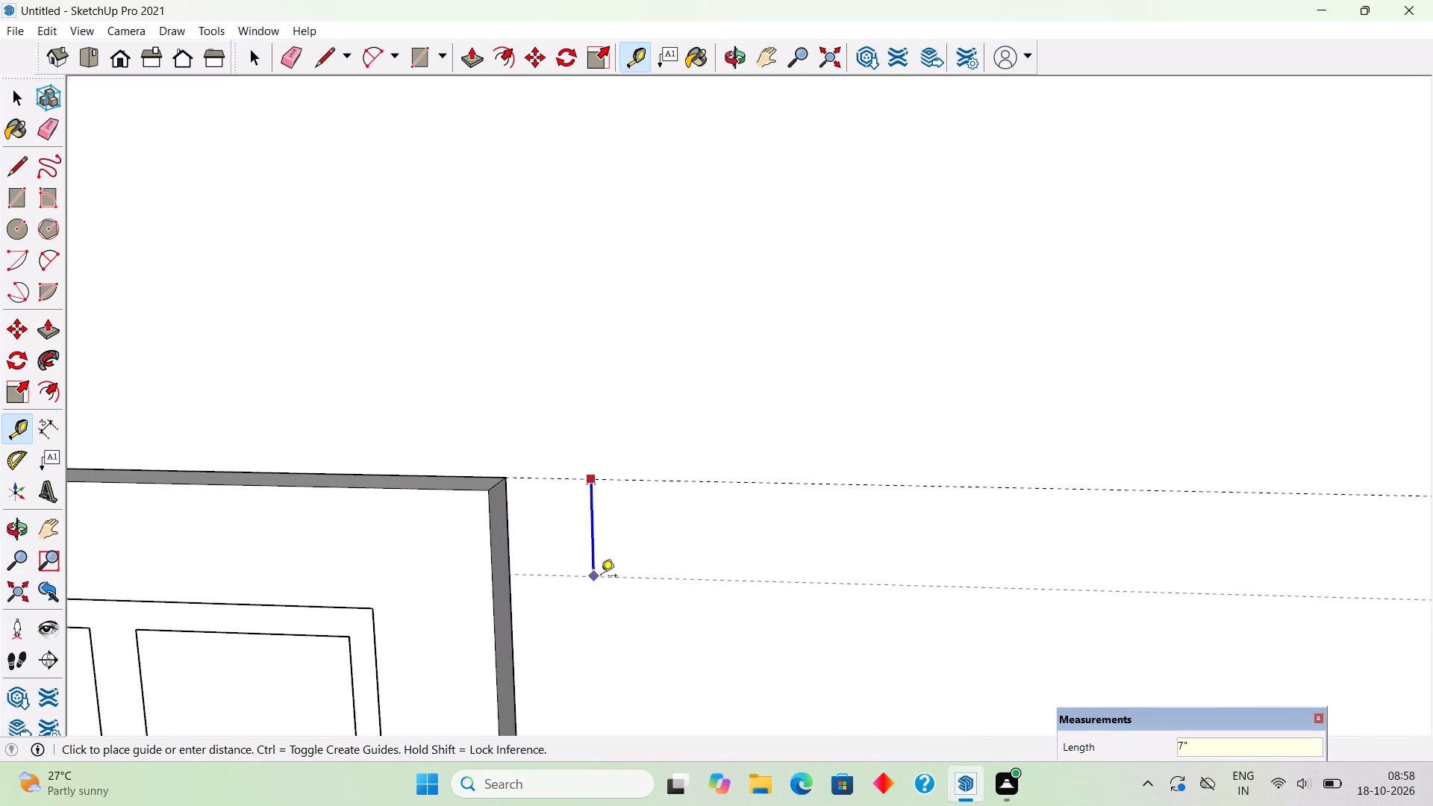
key("Return")
left_click(616, 601)
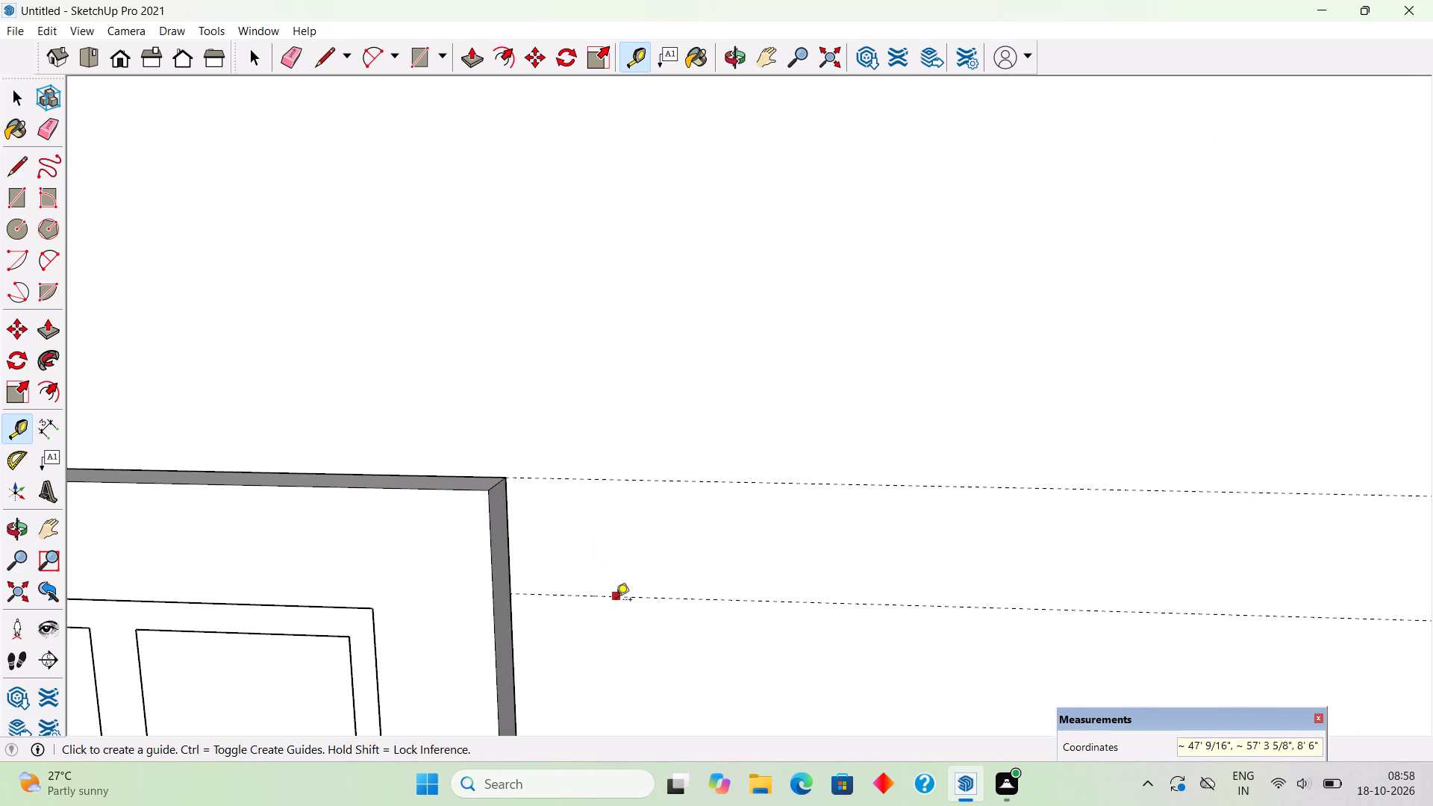
type("1\"")
key("Return")
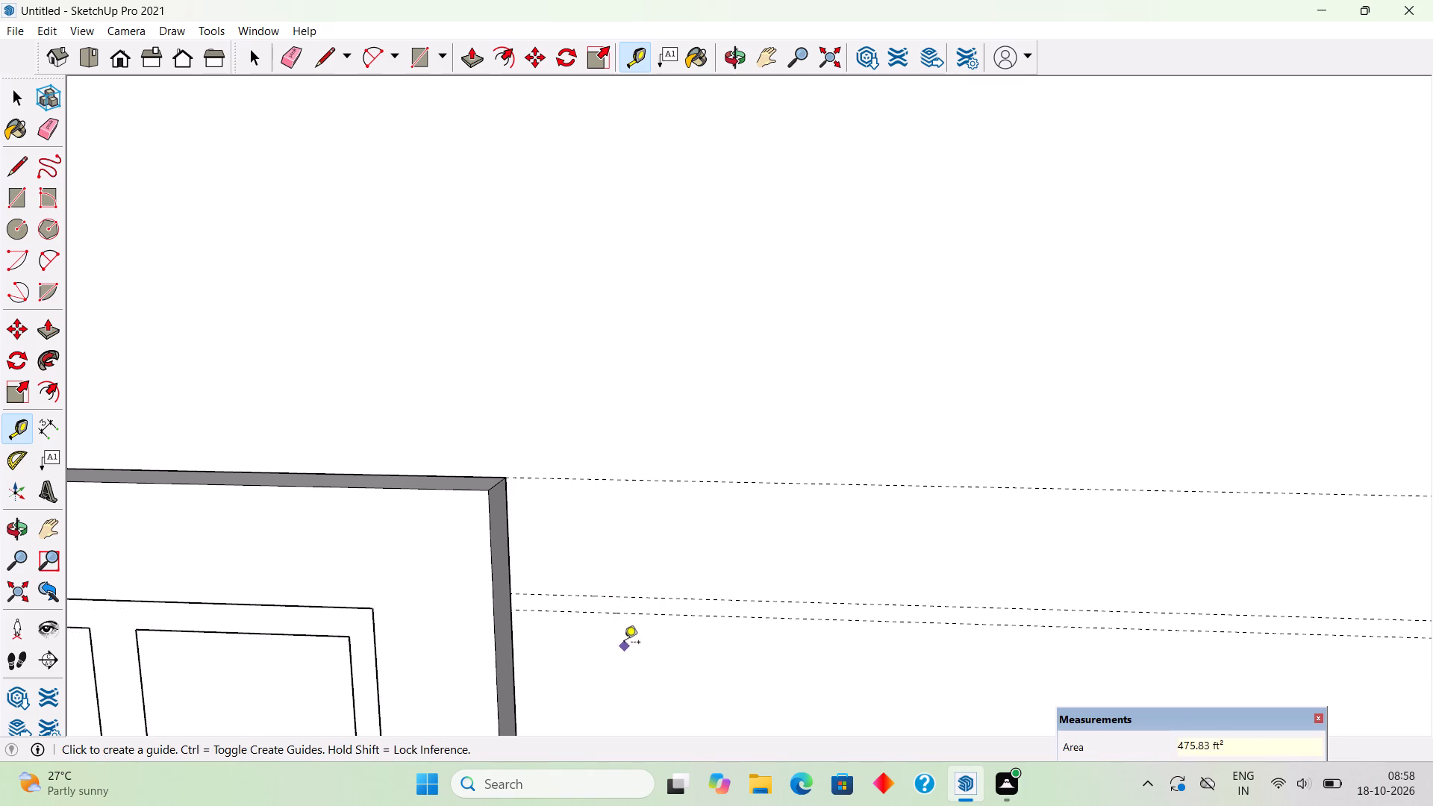
scroll(677, 455, "down", 18)
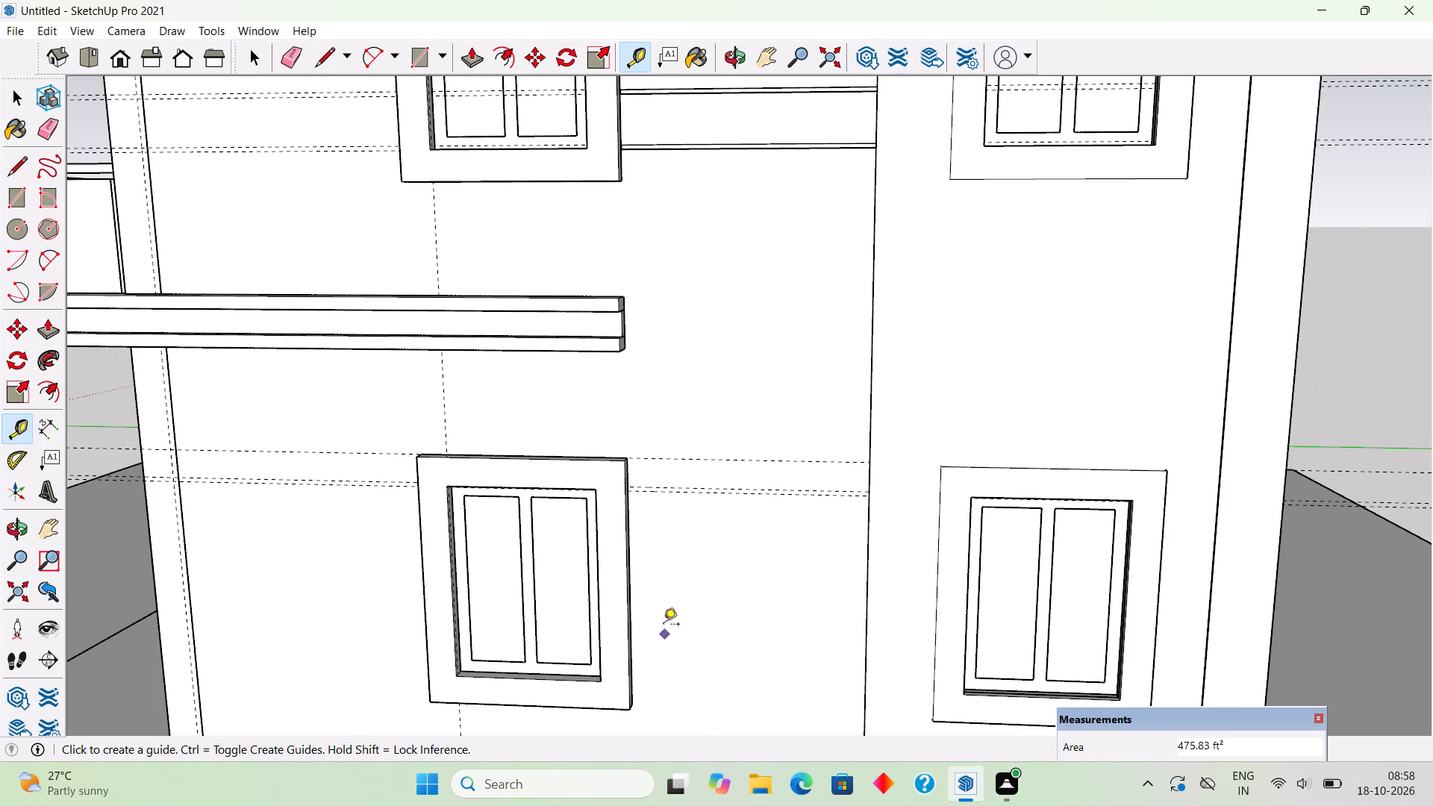
Place a horizontal guide 4' below the upper guide of the pair beside the ground-floor window, and another 1" above the new one.
middle_click_drag(659, 552, 686, 483)
scroll(730, 436, "up", 4)
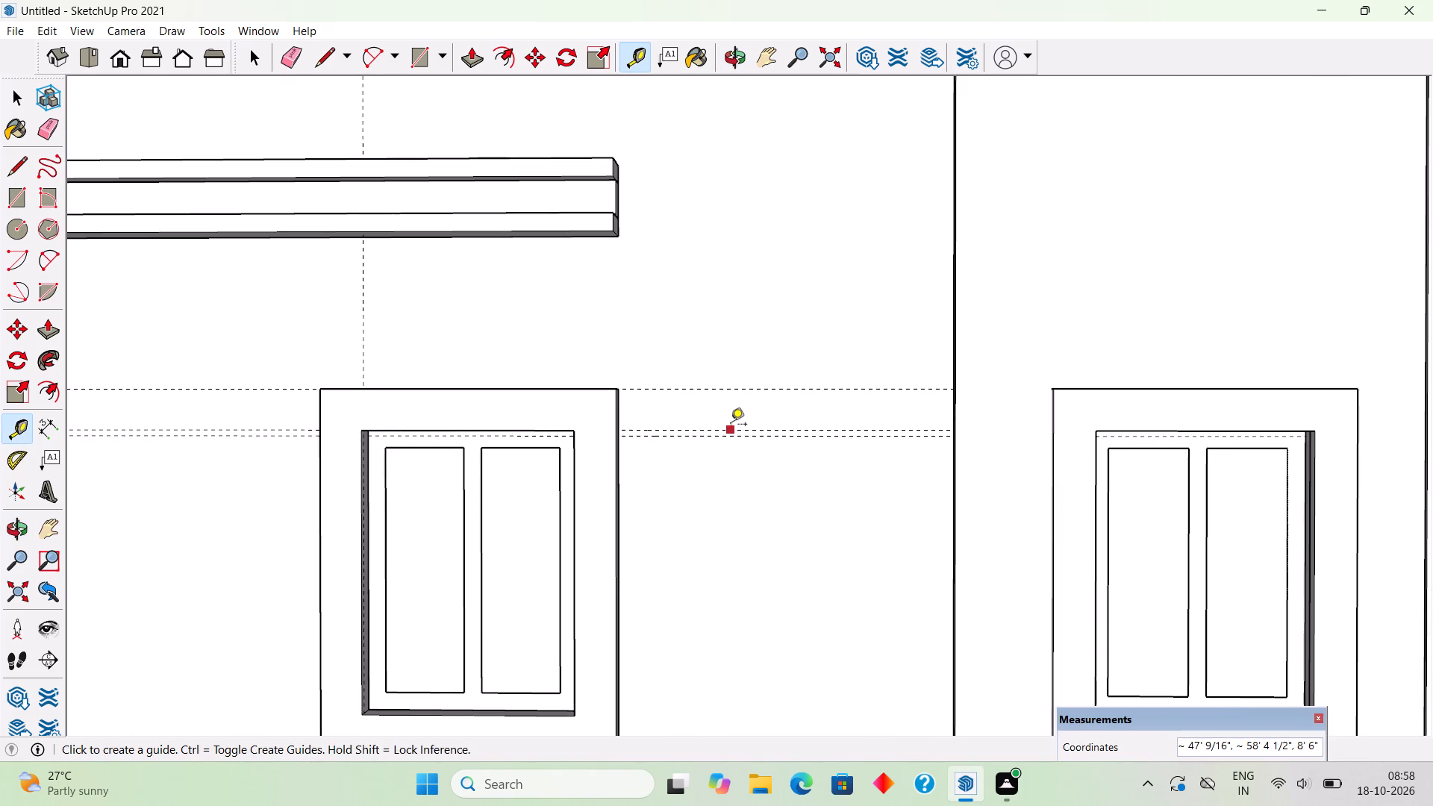
left_click(731, 425)
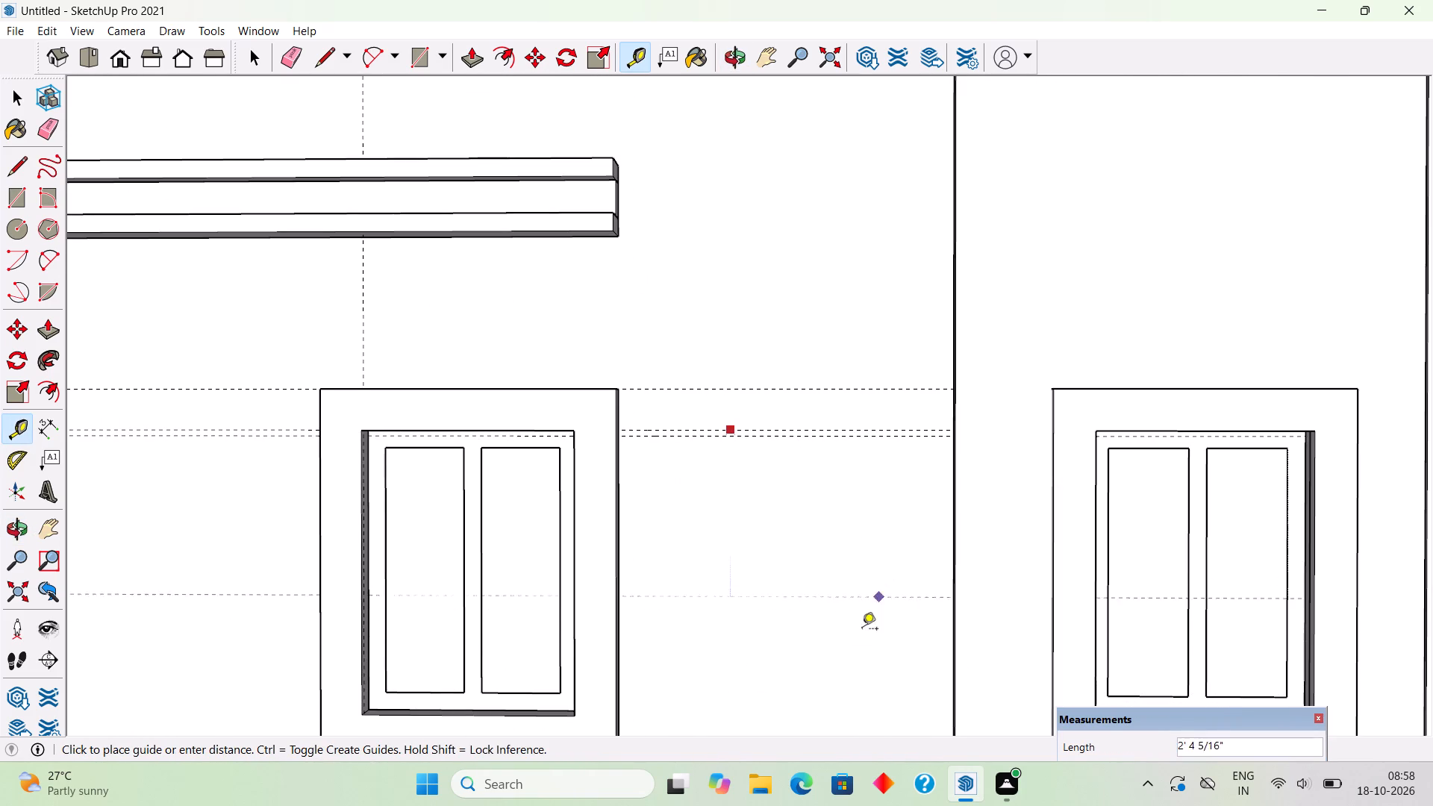
middle_click_drag(887, 646, 1096, 649)
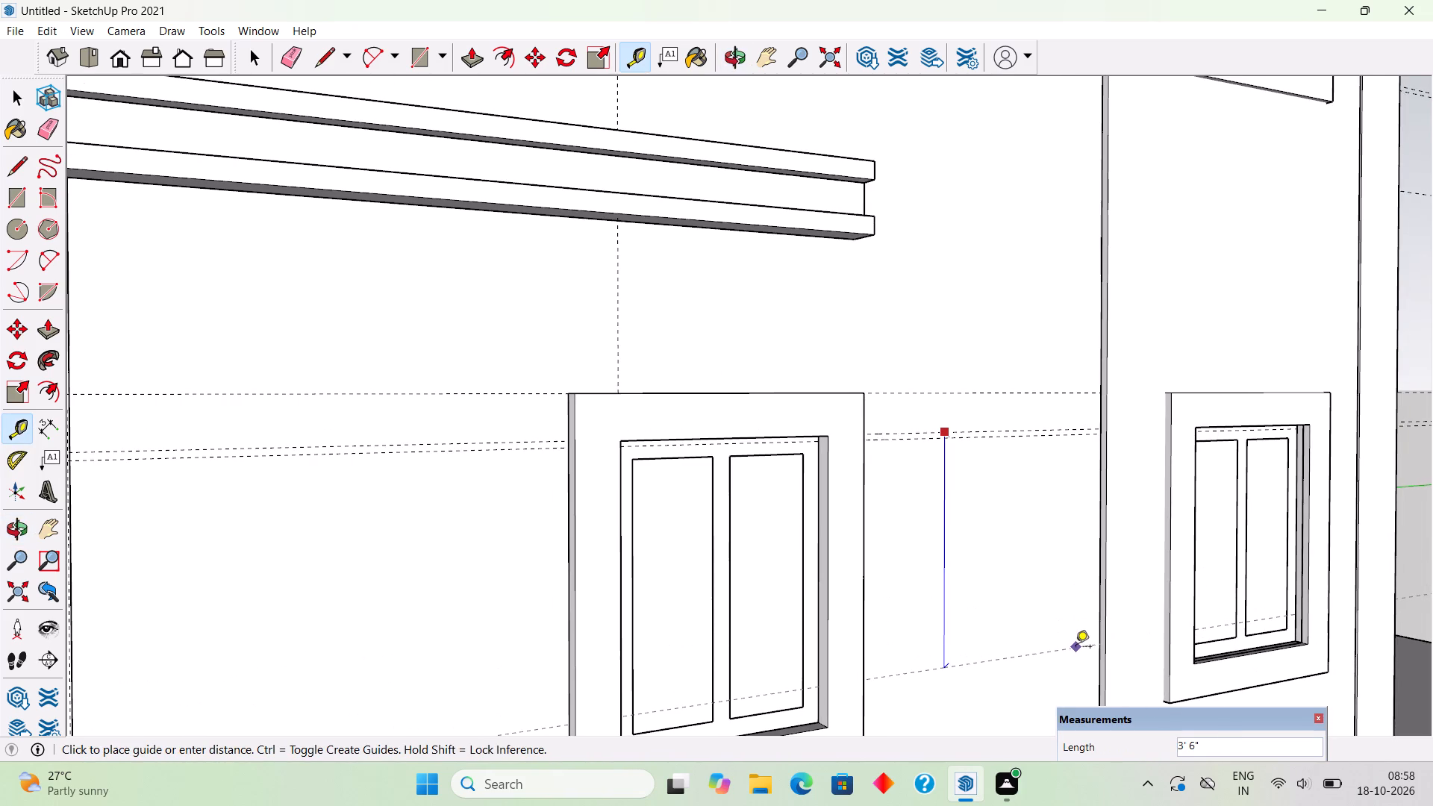
type("4'")
key("Return")
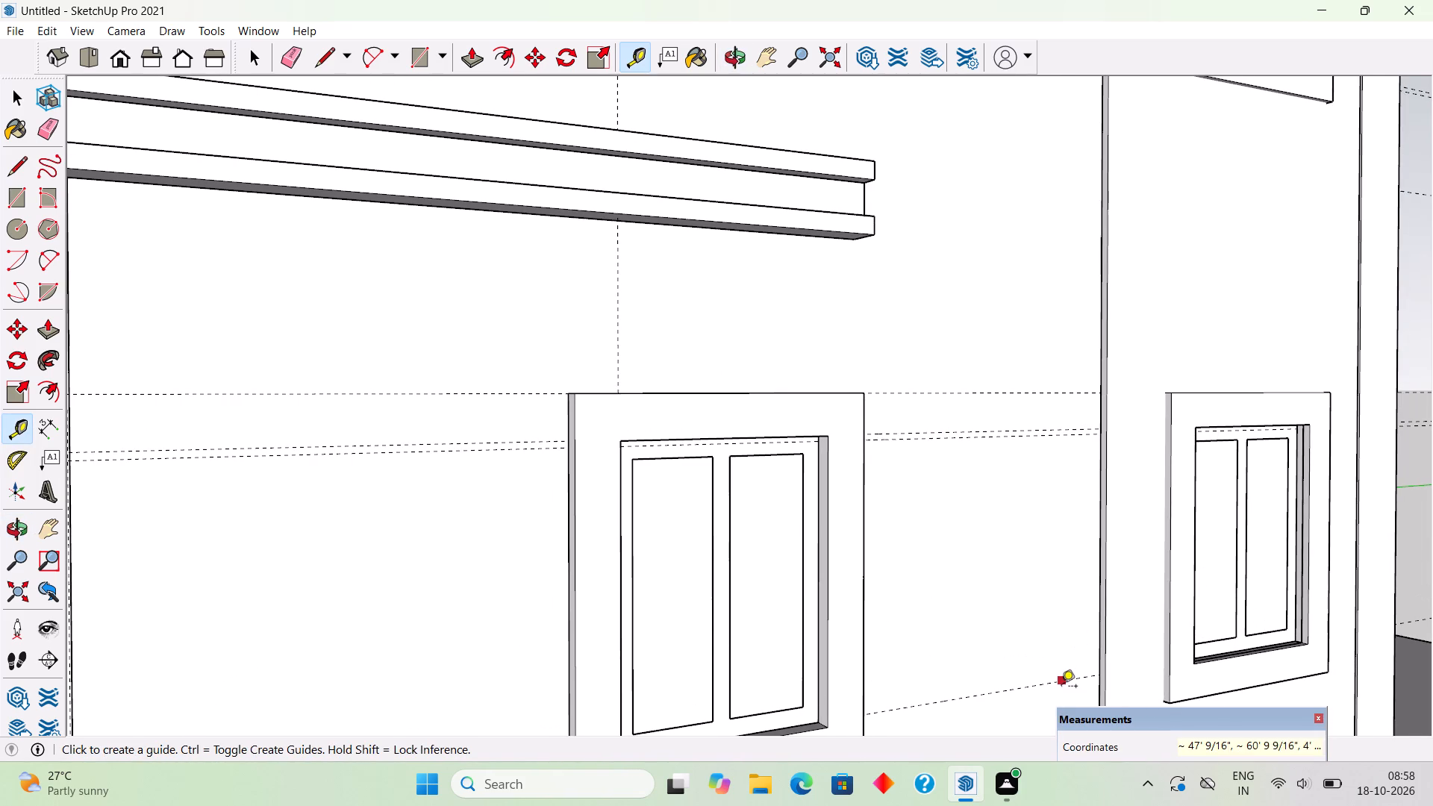
left_click(1060, 678)
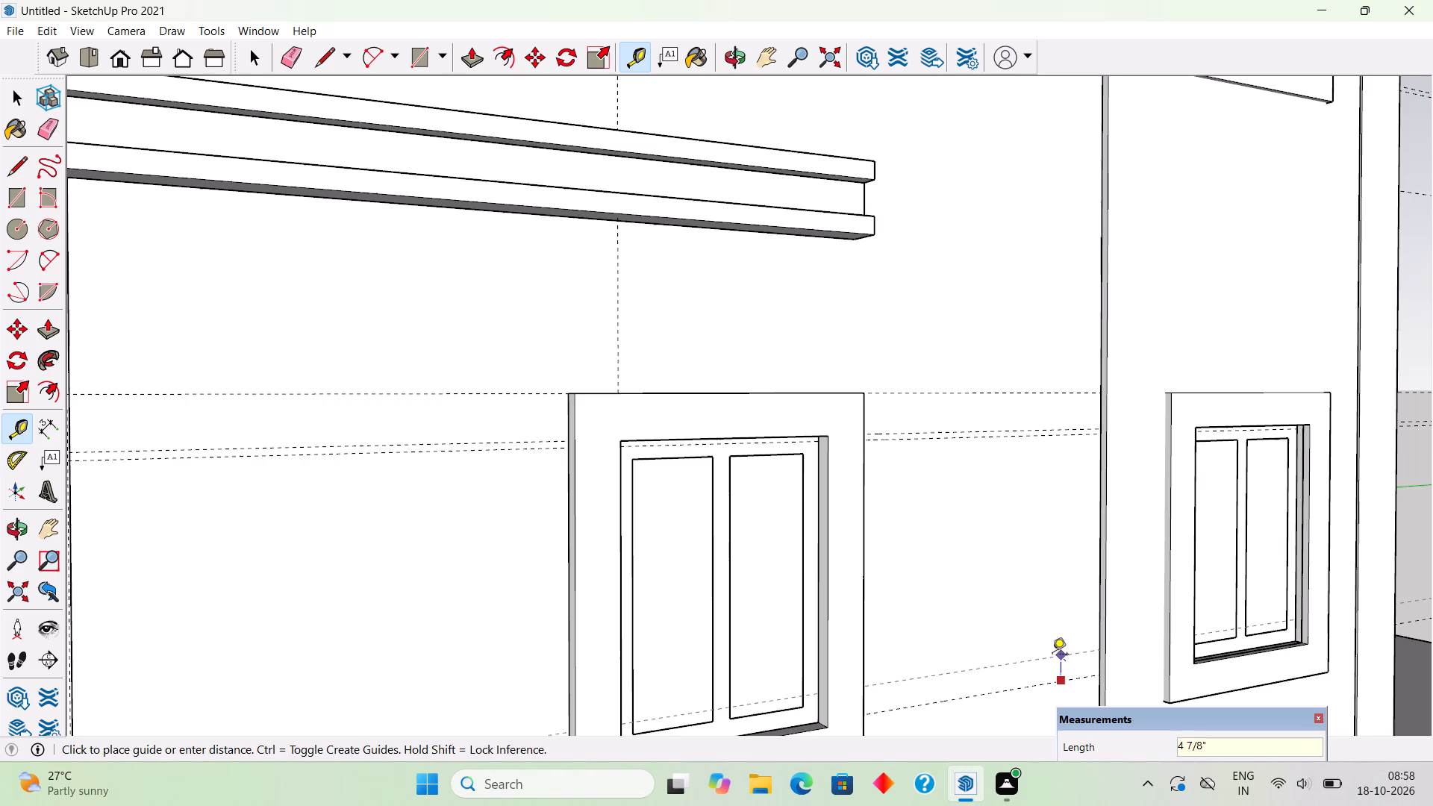
type("1\"")
key("Return")
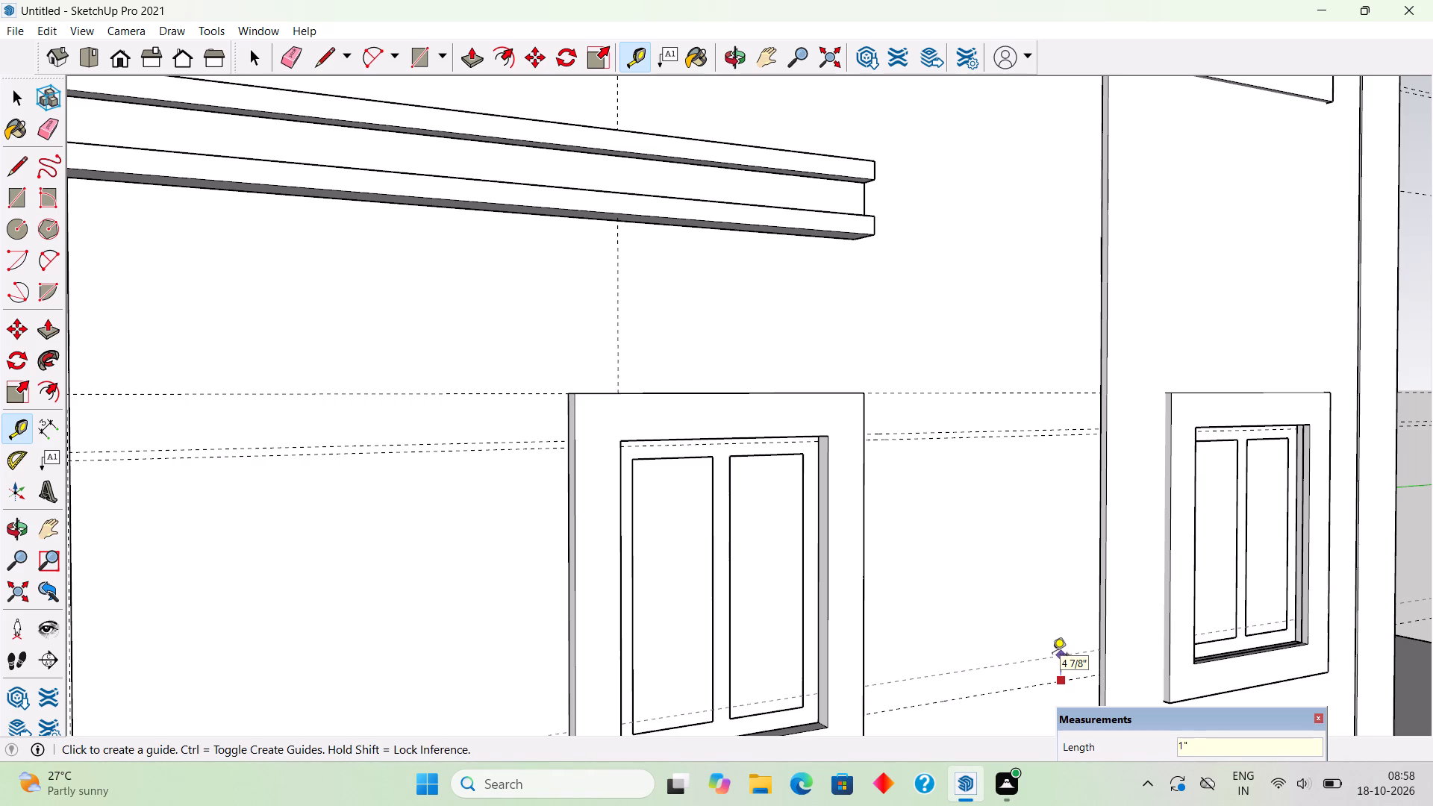
Place a horizontal guide 1' above the upper line of the bottom guide pair, and start offsetting another guide upward from it.
left_click(1057, 676)
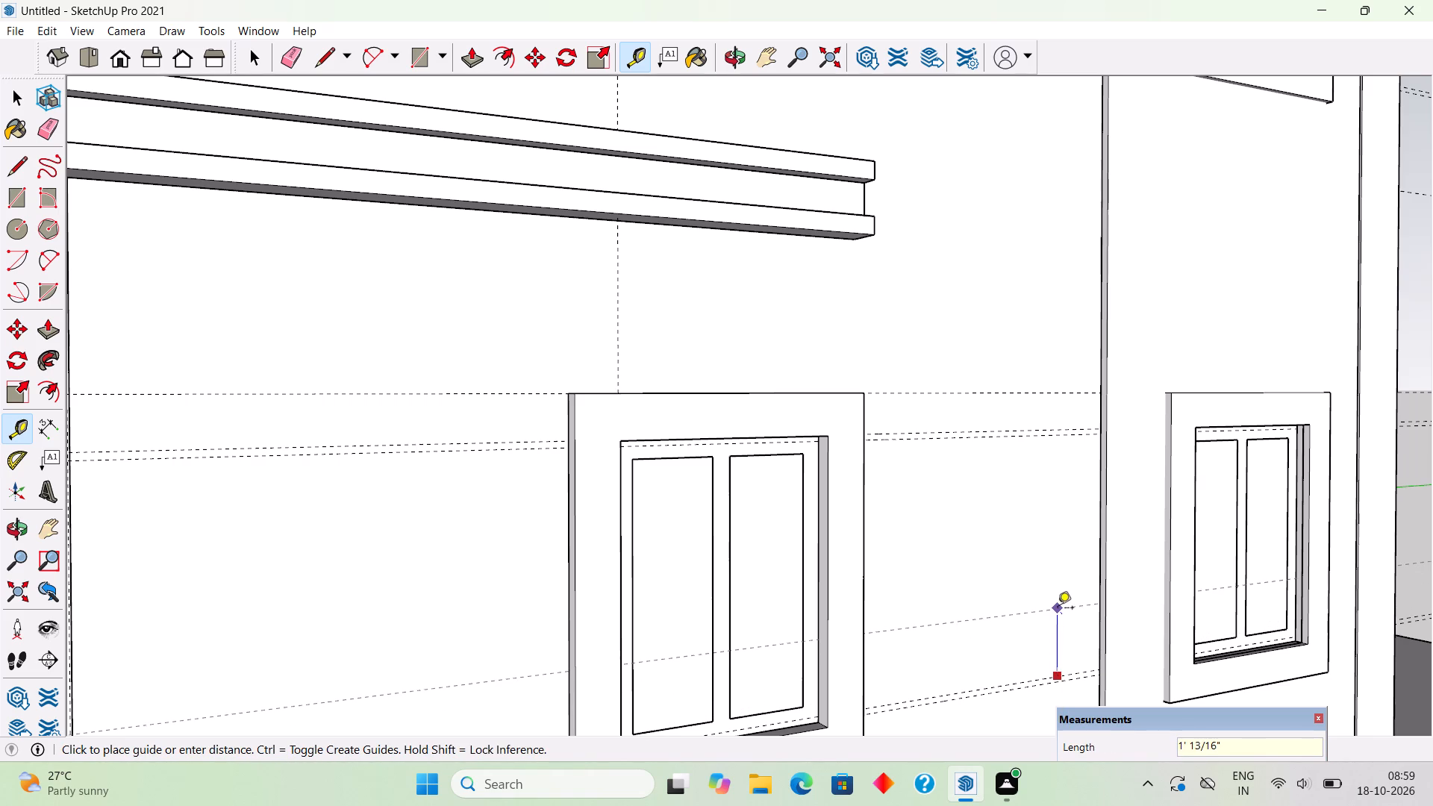
type("1'")
key("Return")
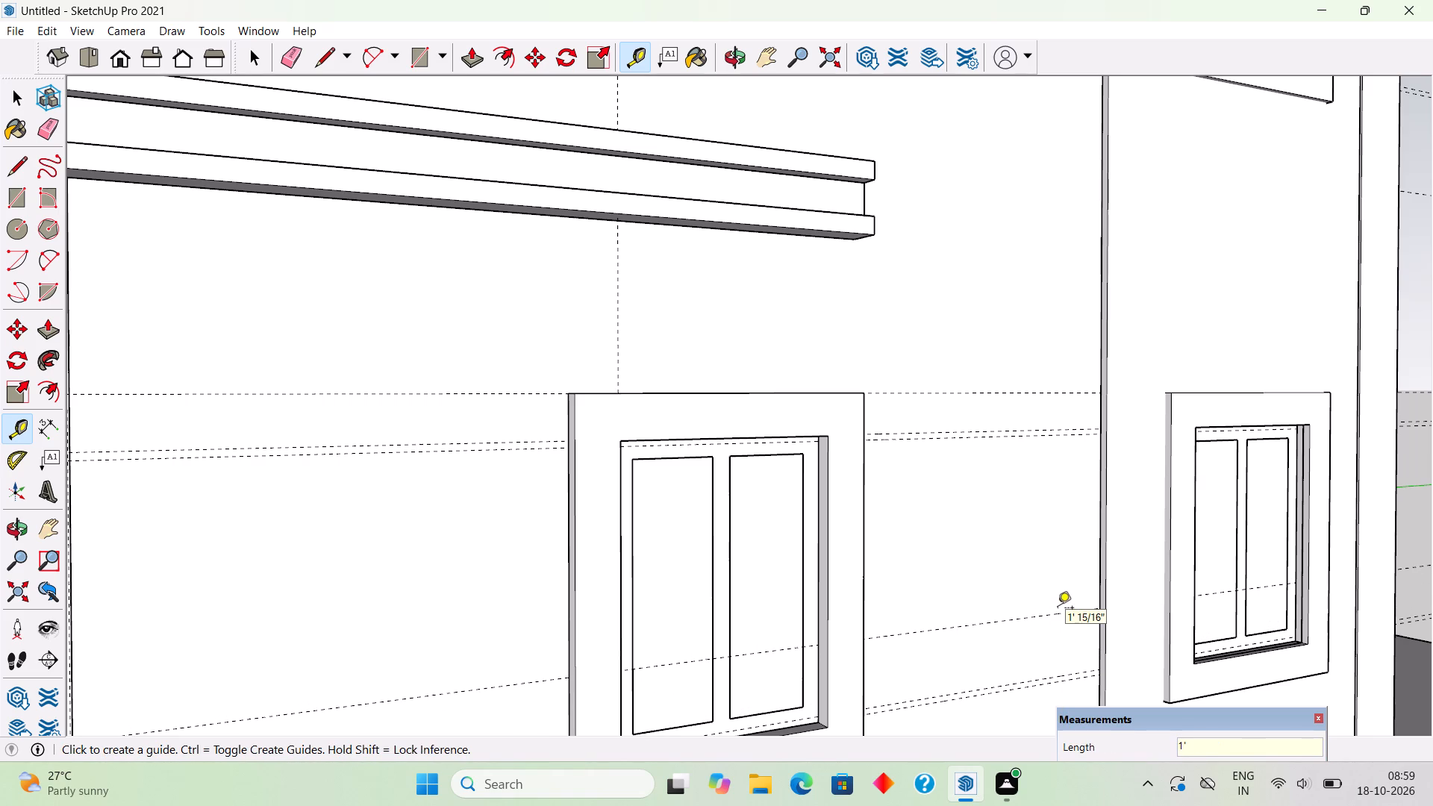
left_click(1034, 616)
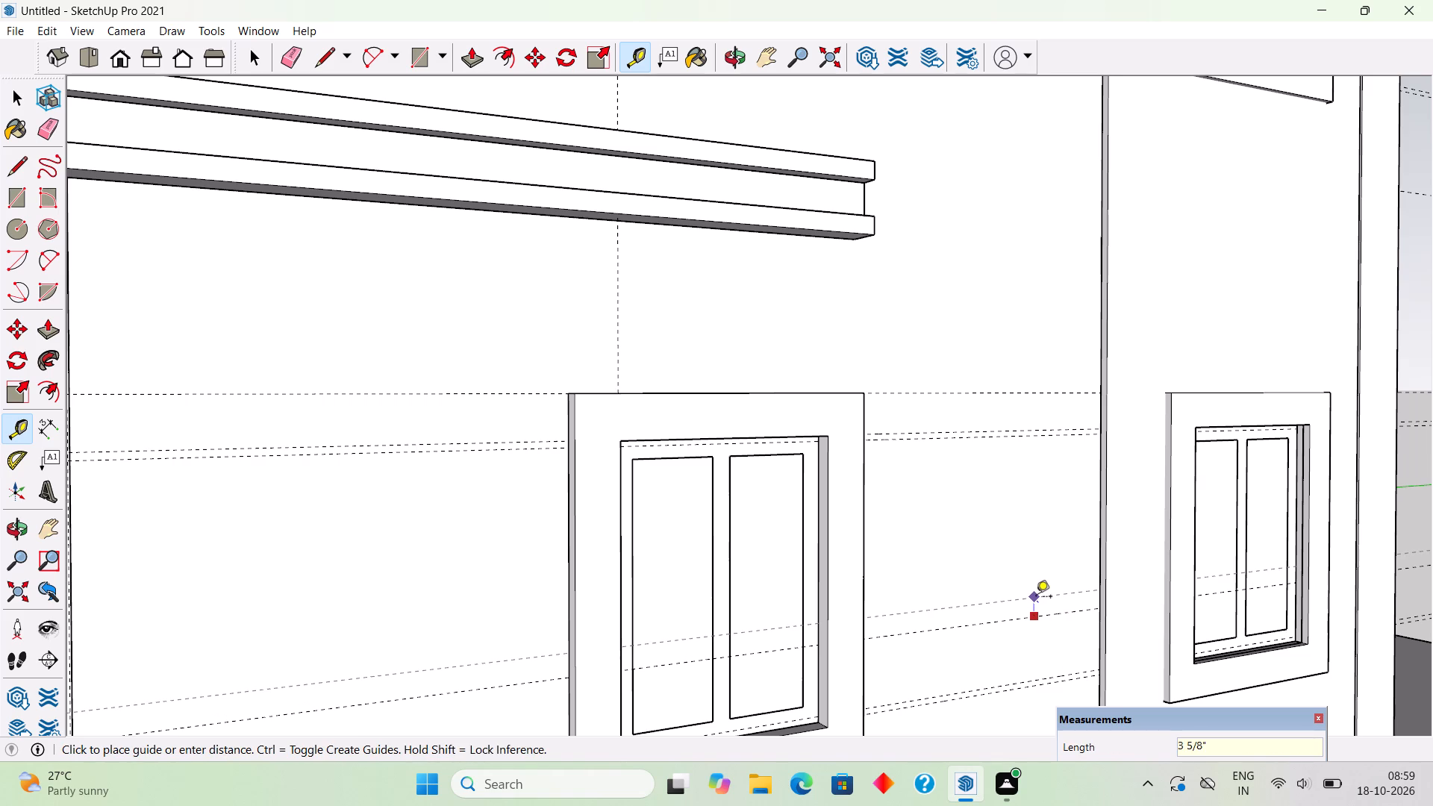
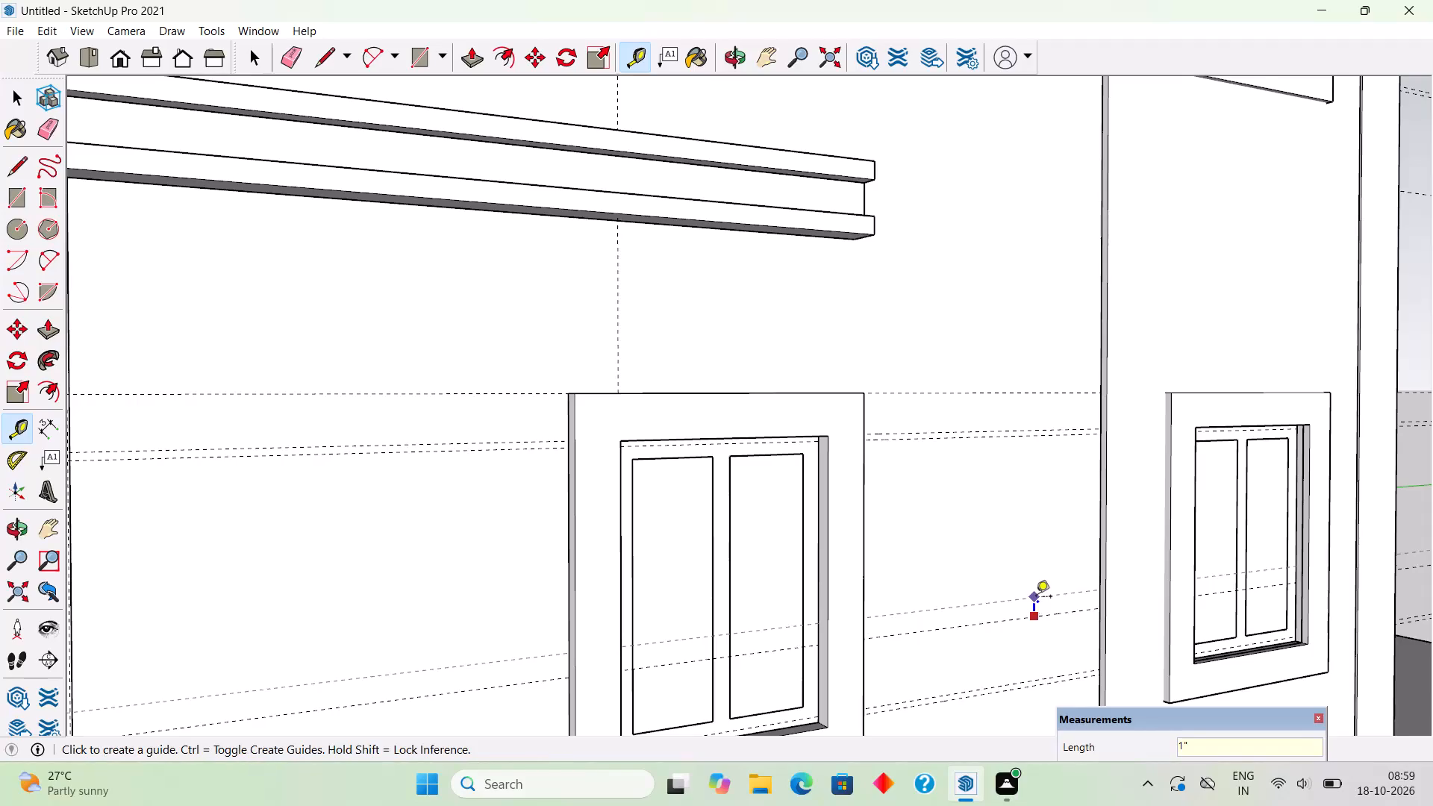
Place a horizontal guide 1' below the lower line of the top guide pair beside the ground-floor window, and another 1" below it.
scroll(987, 466, "down", 7)
scroll(1025, 597, "up", 7)
middle_click_drag(852, 588, 648, 578)
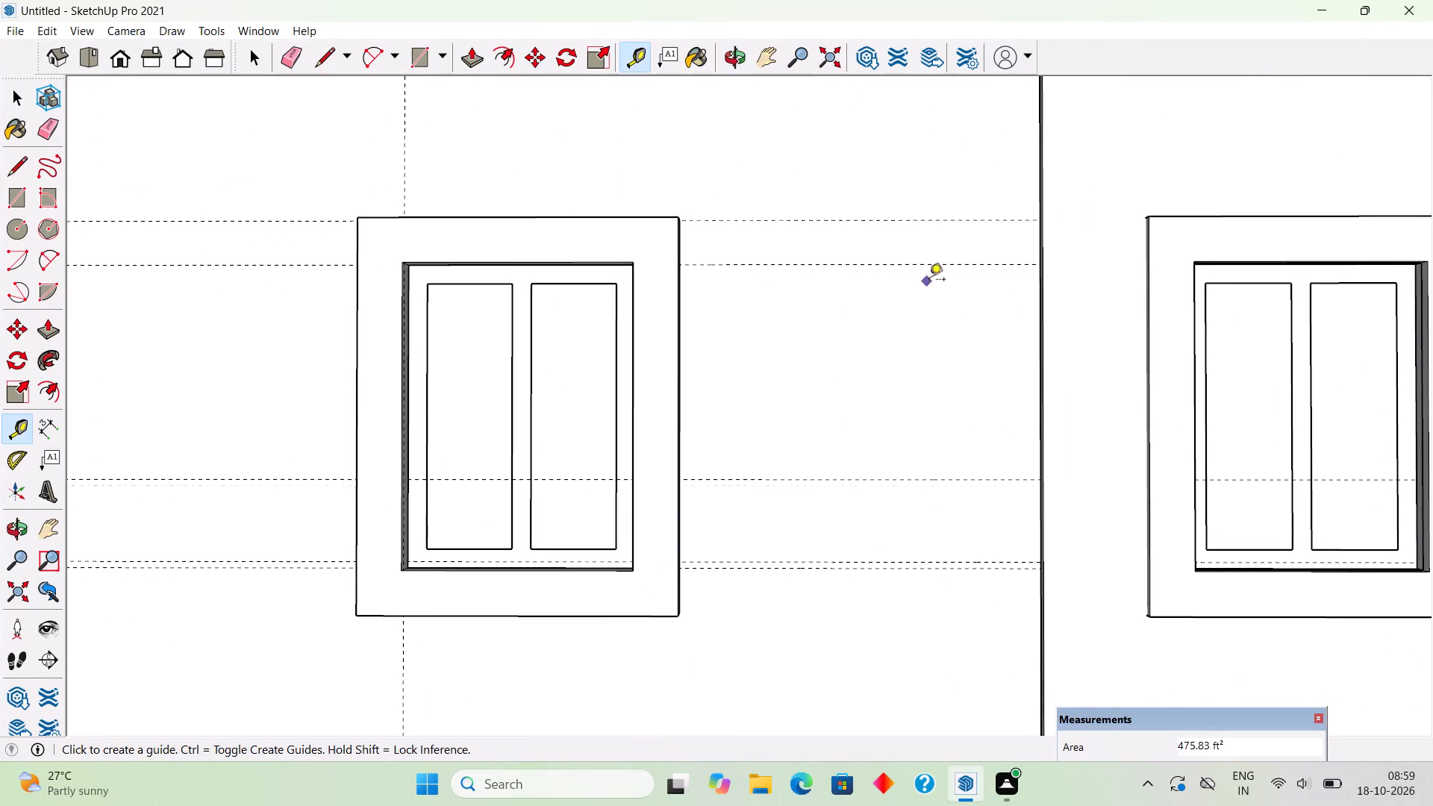
middle_click_drag(978, 349, 562, 337)
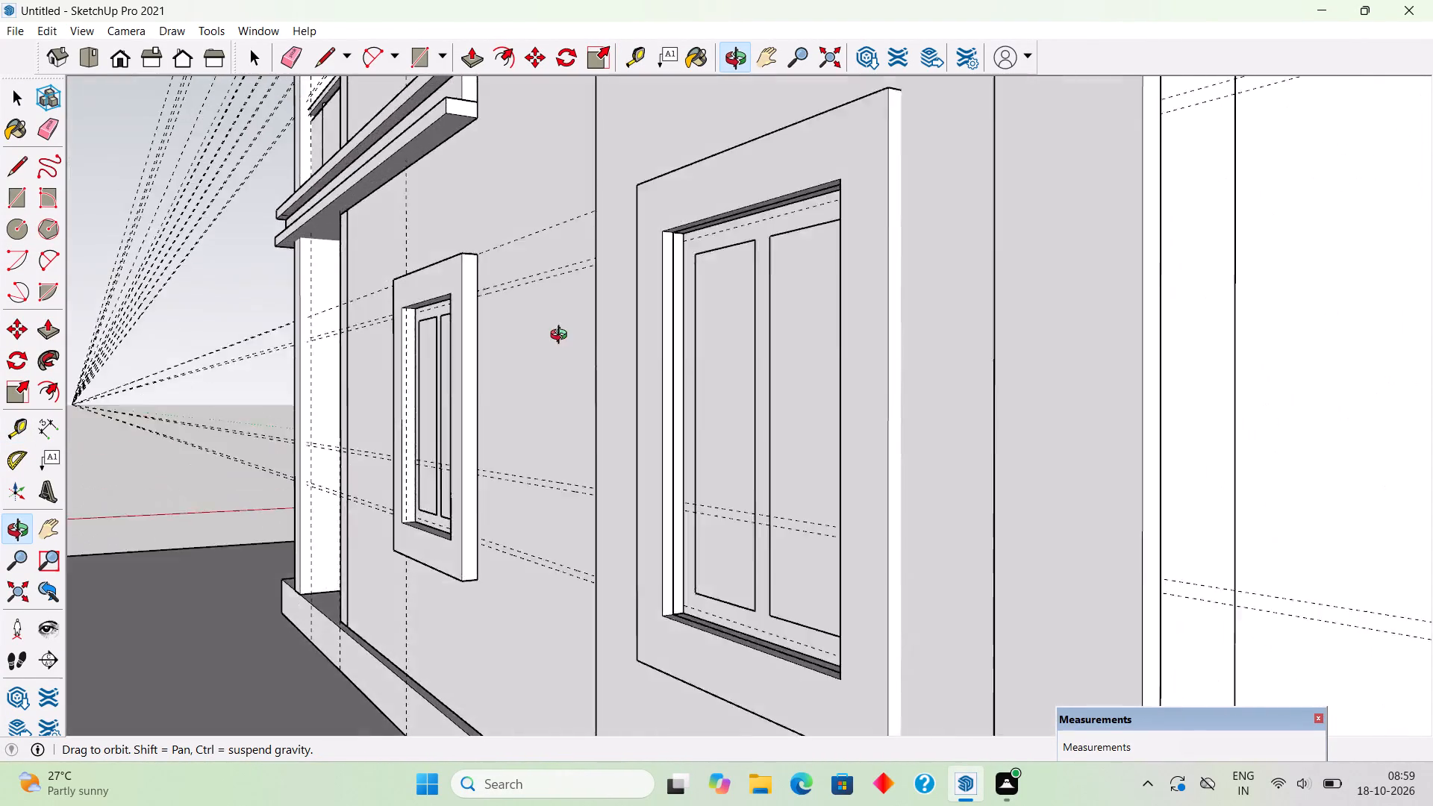
middle_click_drag(562, 337, 1175, 589)
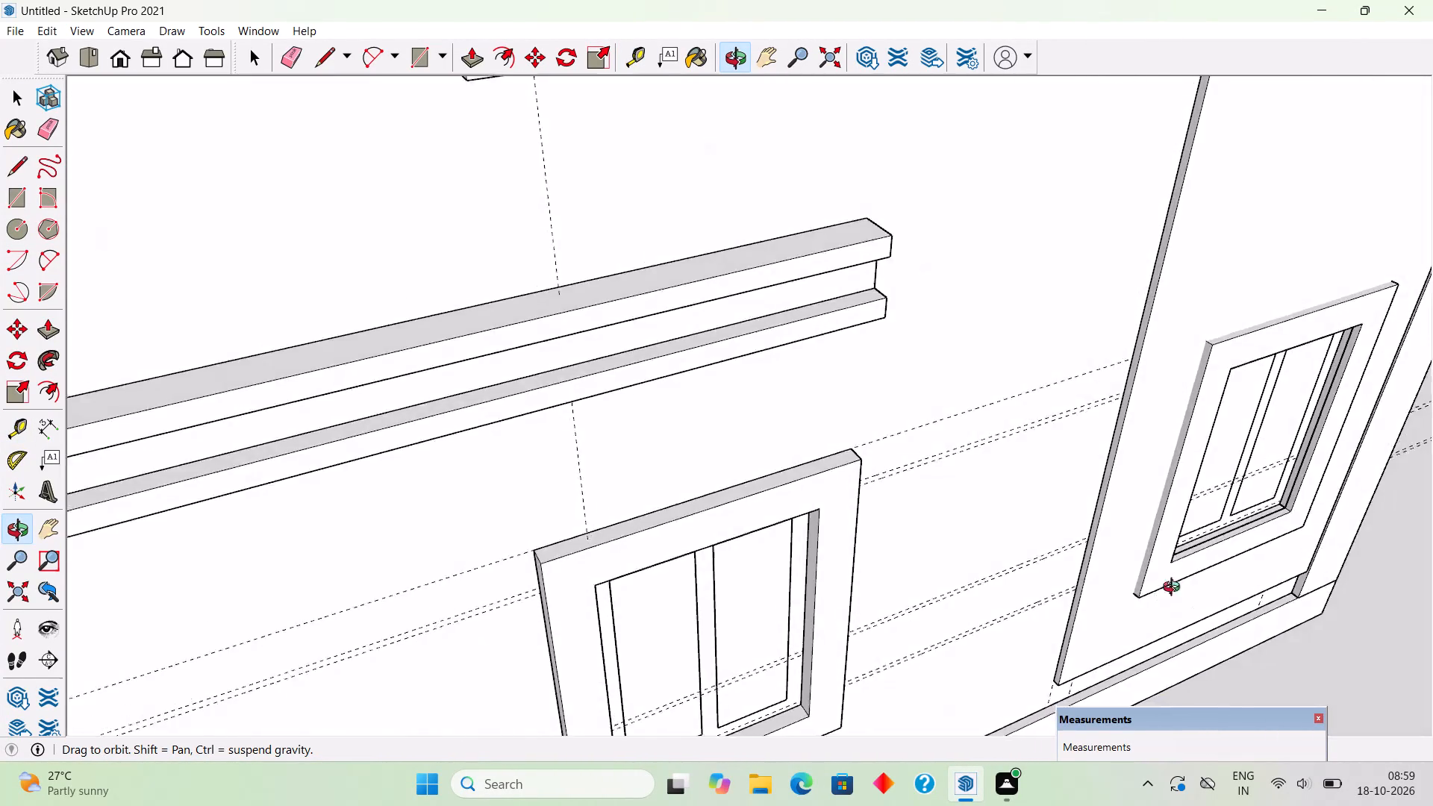
middle_click_drag(1175, 589, 978, 369)
scroll(922, 299, "up", 3)
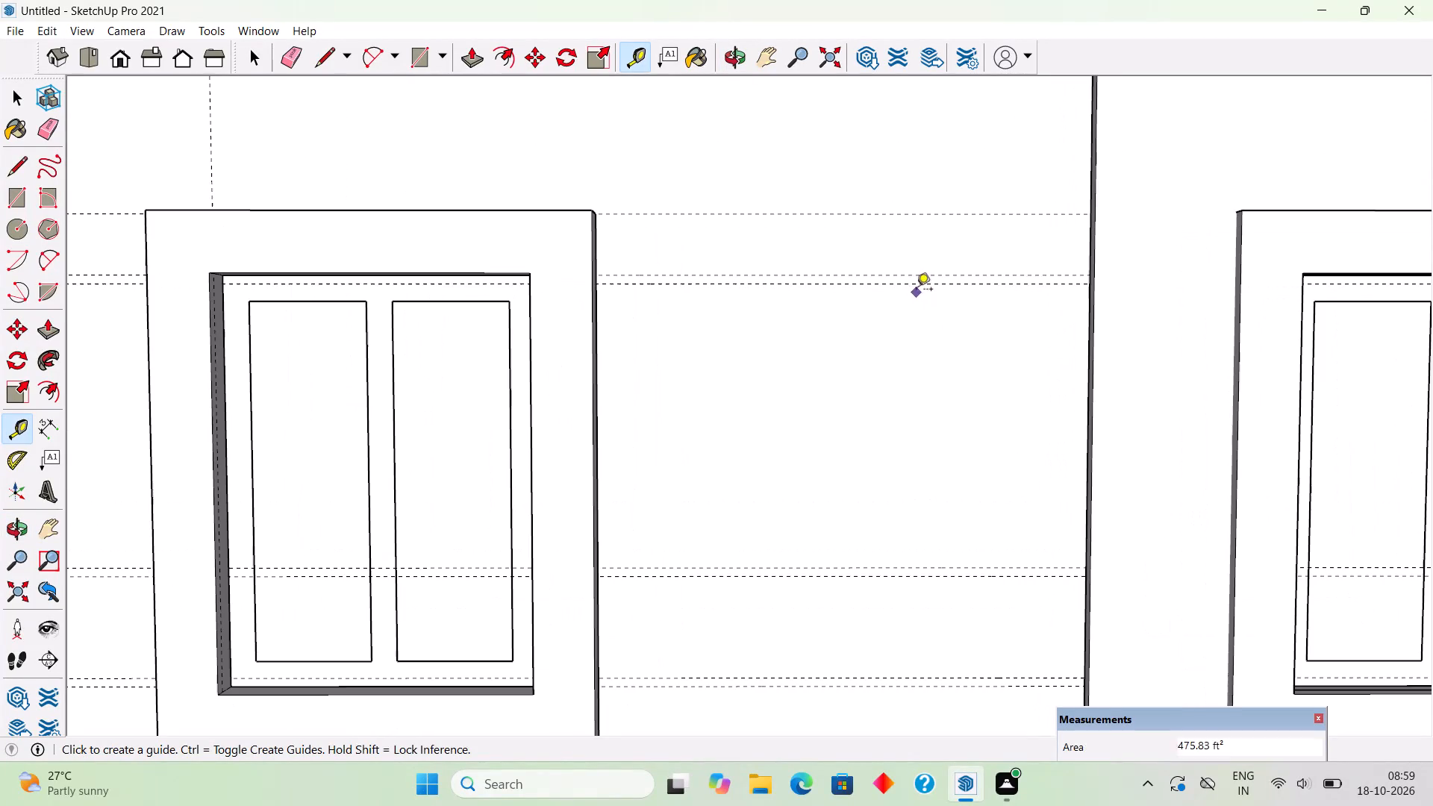
left_click(921, 287)
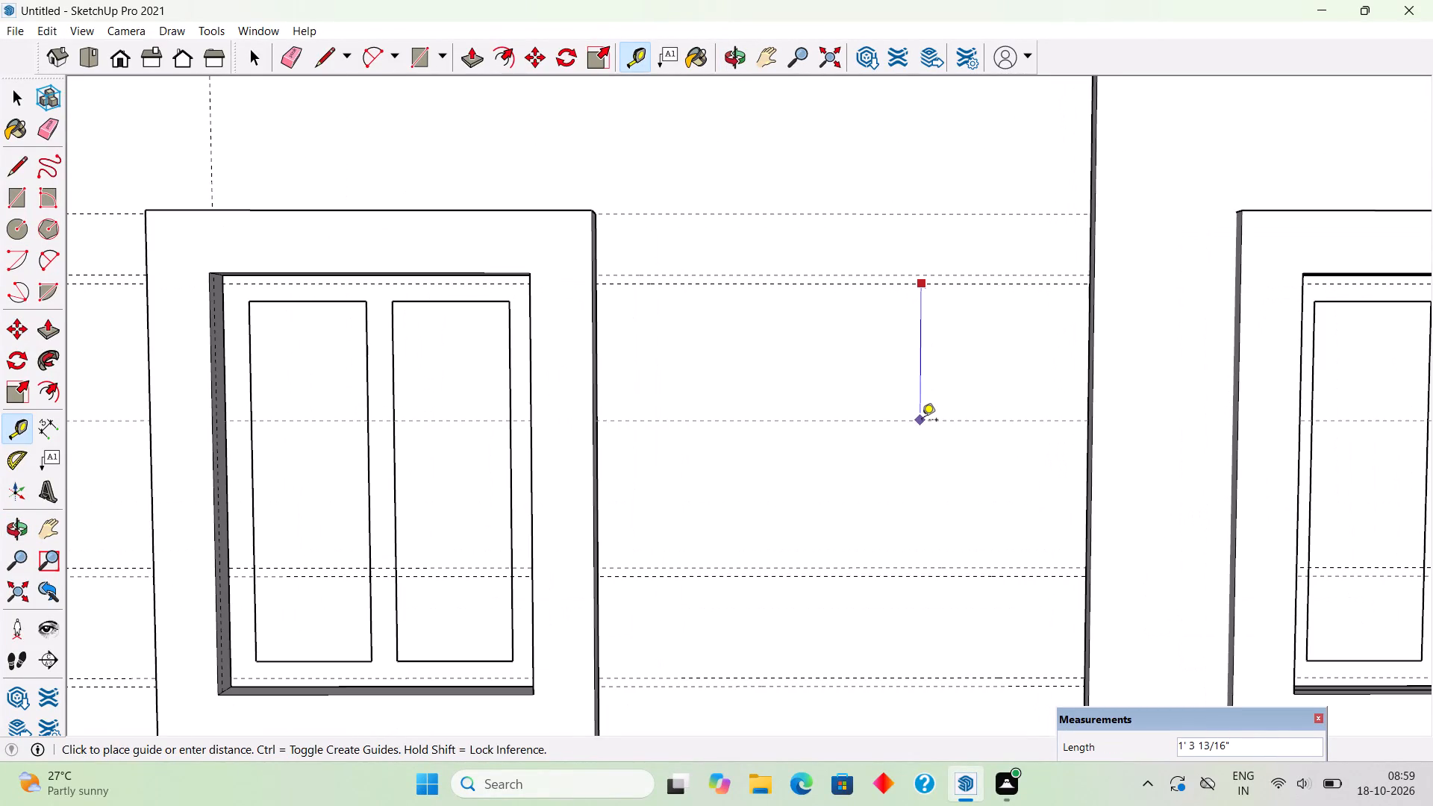
key("1")
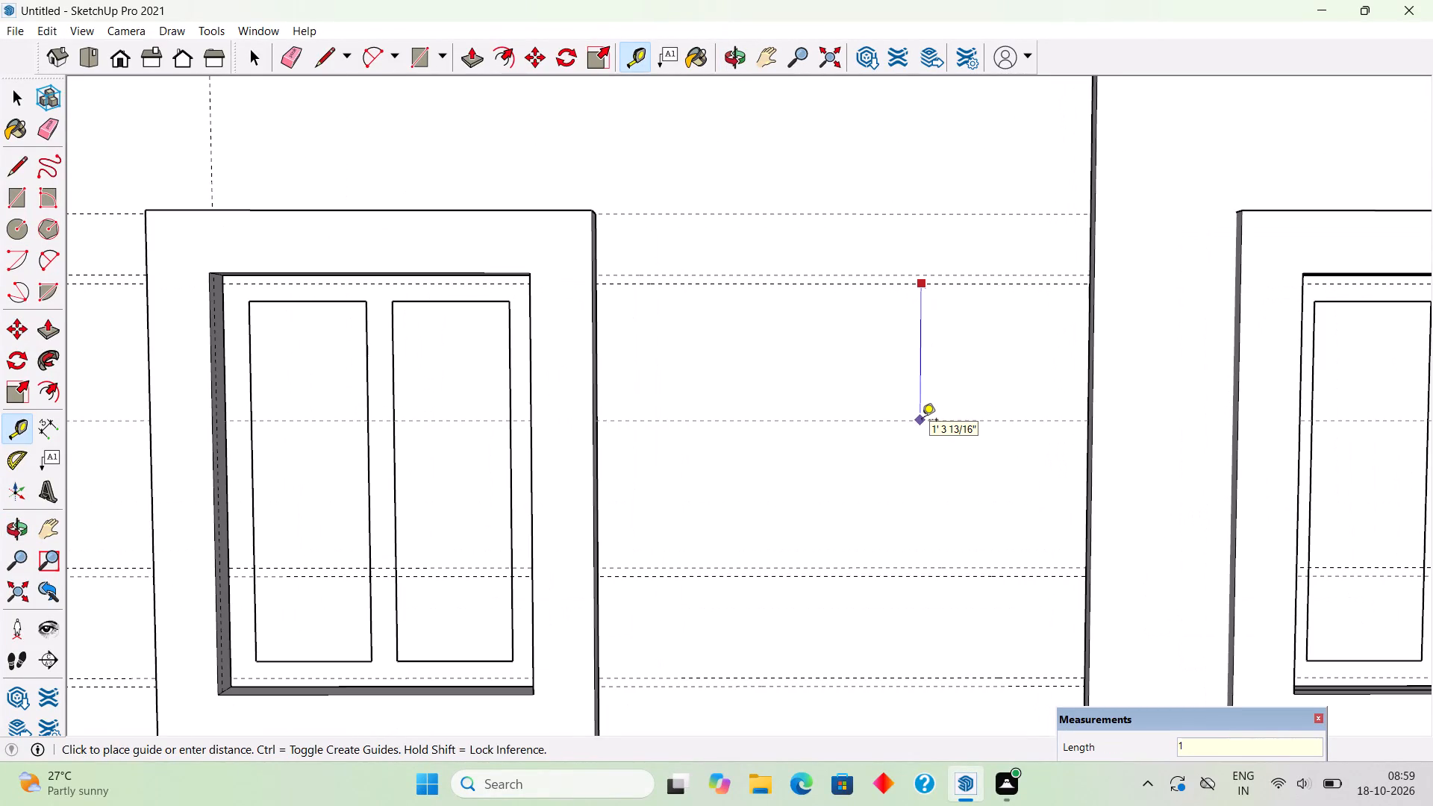
key("apostrophe")
key("Return")
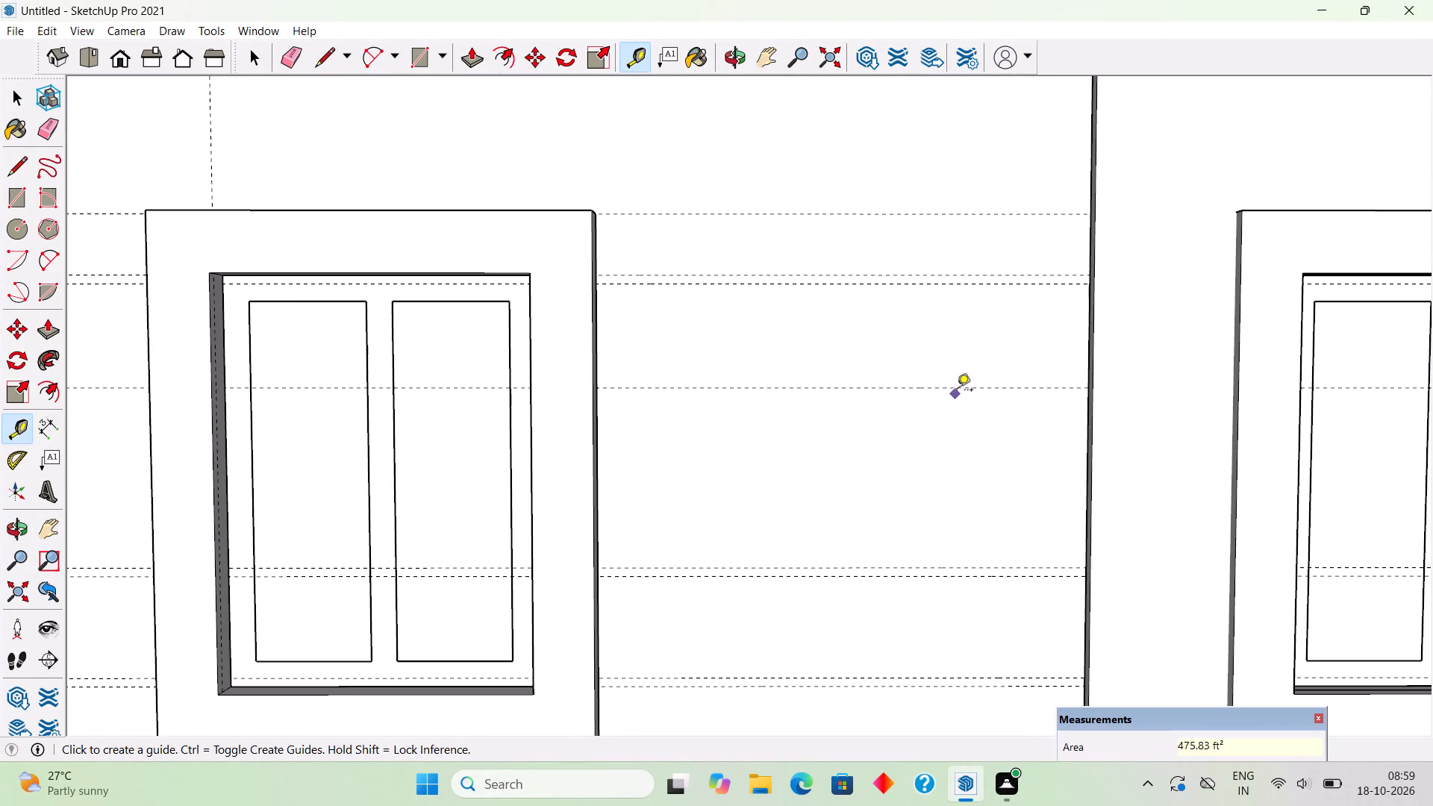
left_click(959, 387)
type("1\"")
key("Return")
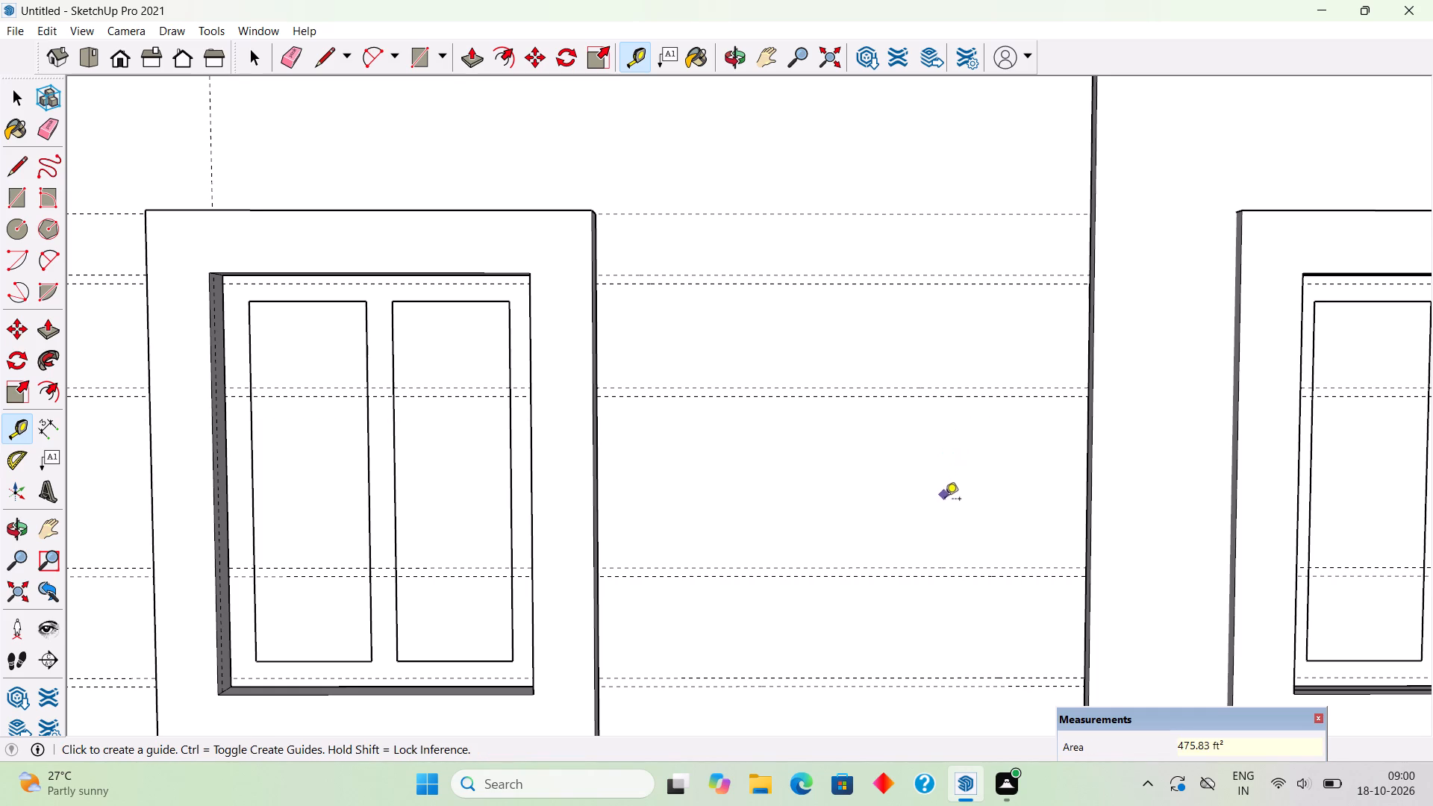
Place a horizontal guide 10" above the upper line of the second-lowest guide pair, and another 1" below the new one.
left_click(1043, 566)
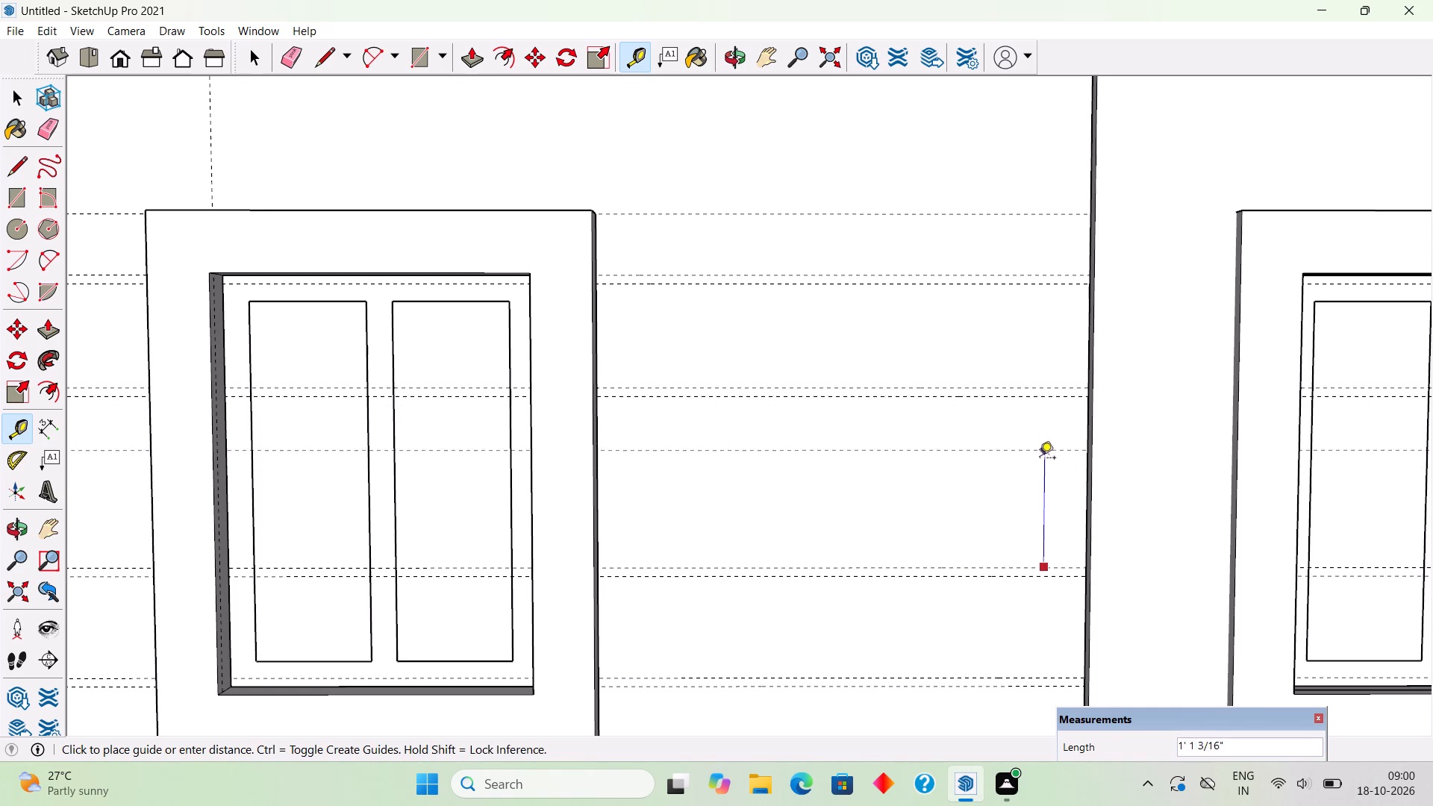
type("10")
key("shift+quotedbl")
key("Return")
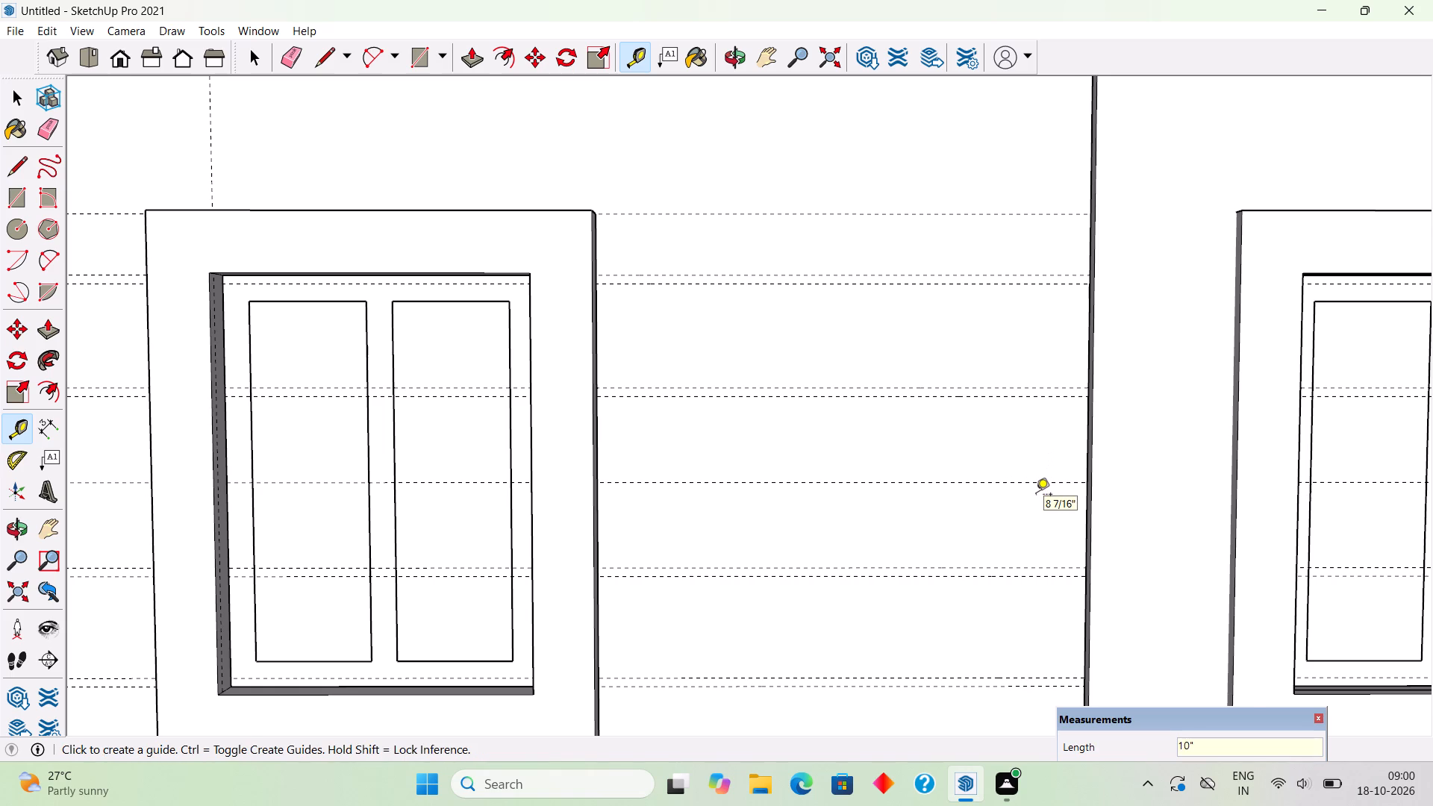
scroll(1036, 496, "up", 1)
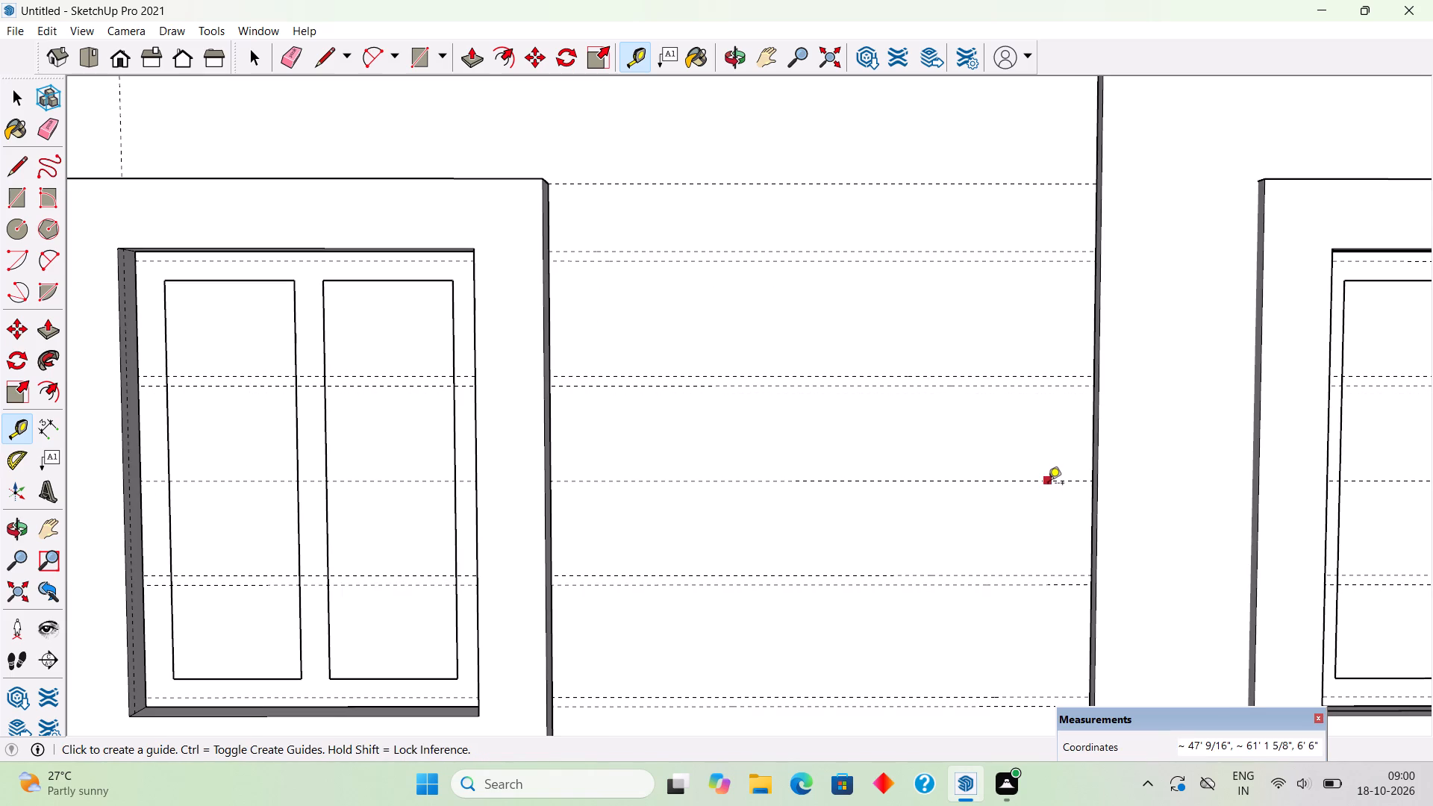
left_click(1048, 484)
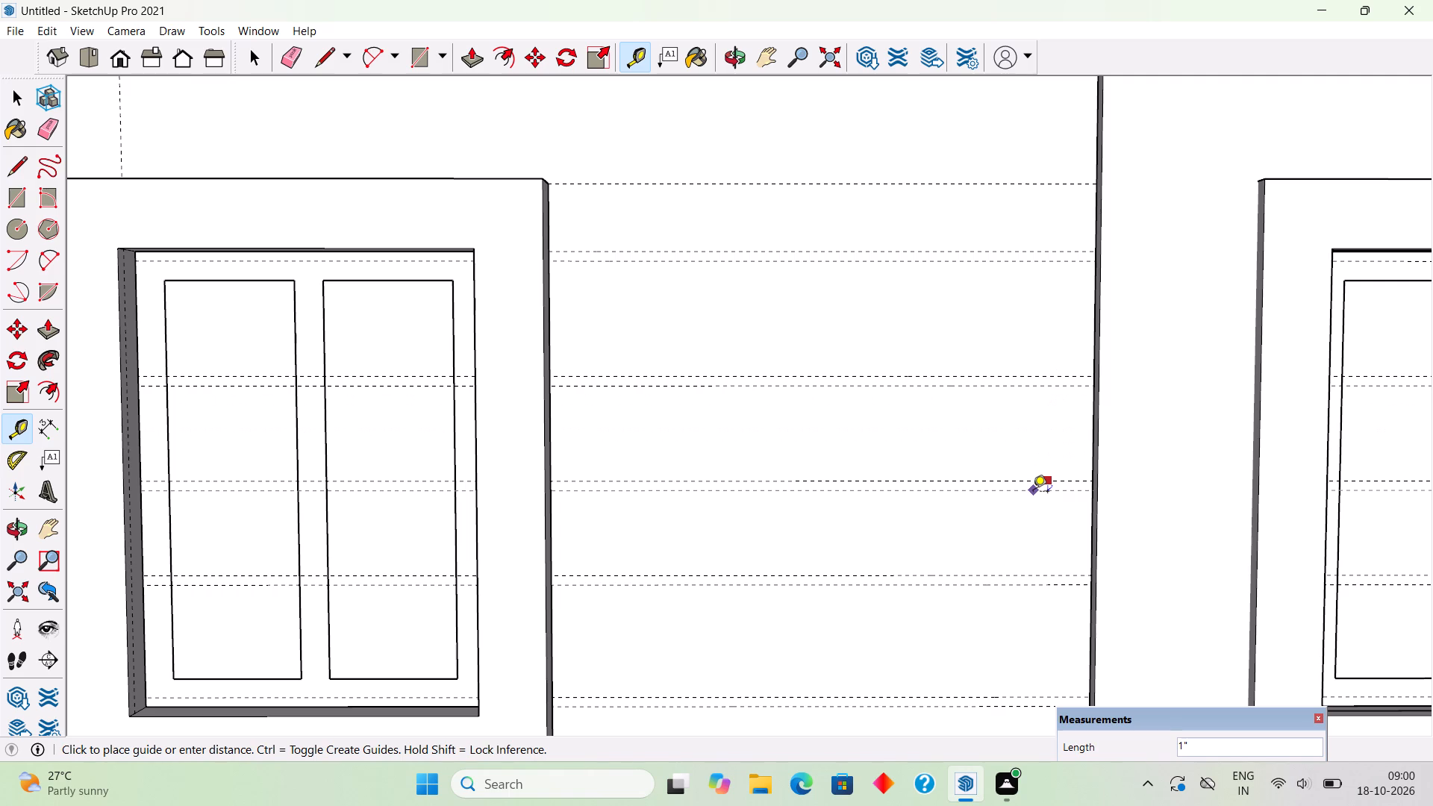
type("1\"")
key("Return")
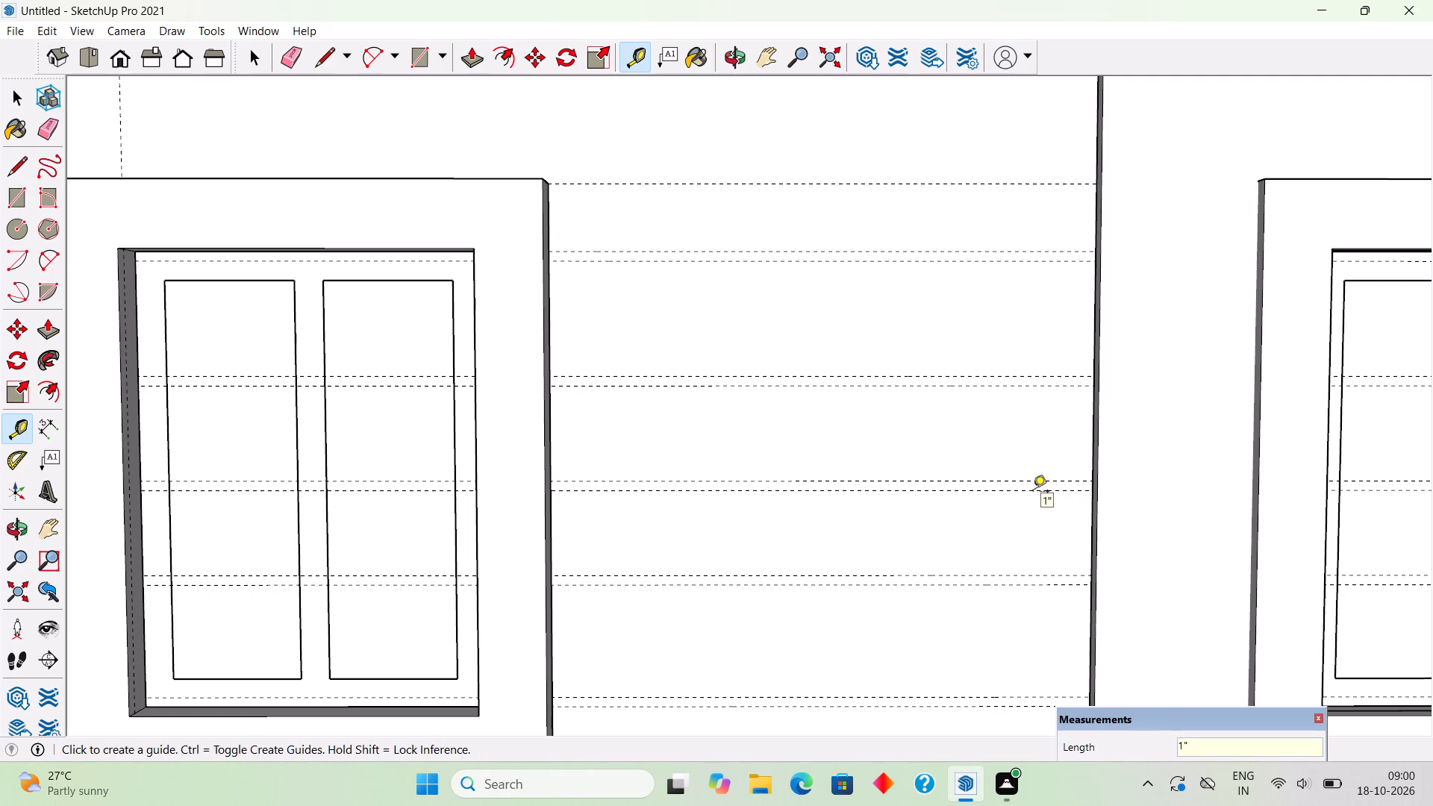
Open the wall group for editing and draw 4' 9" by 1" rectangles between the top three guide pairs beside the ground-floor window panel.
key("space")
middle_click_drag(778, 328, 1009, 185)
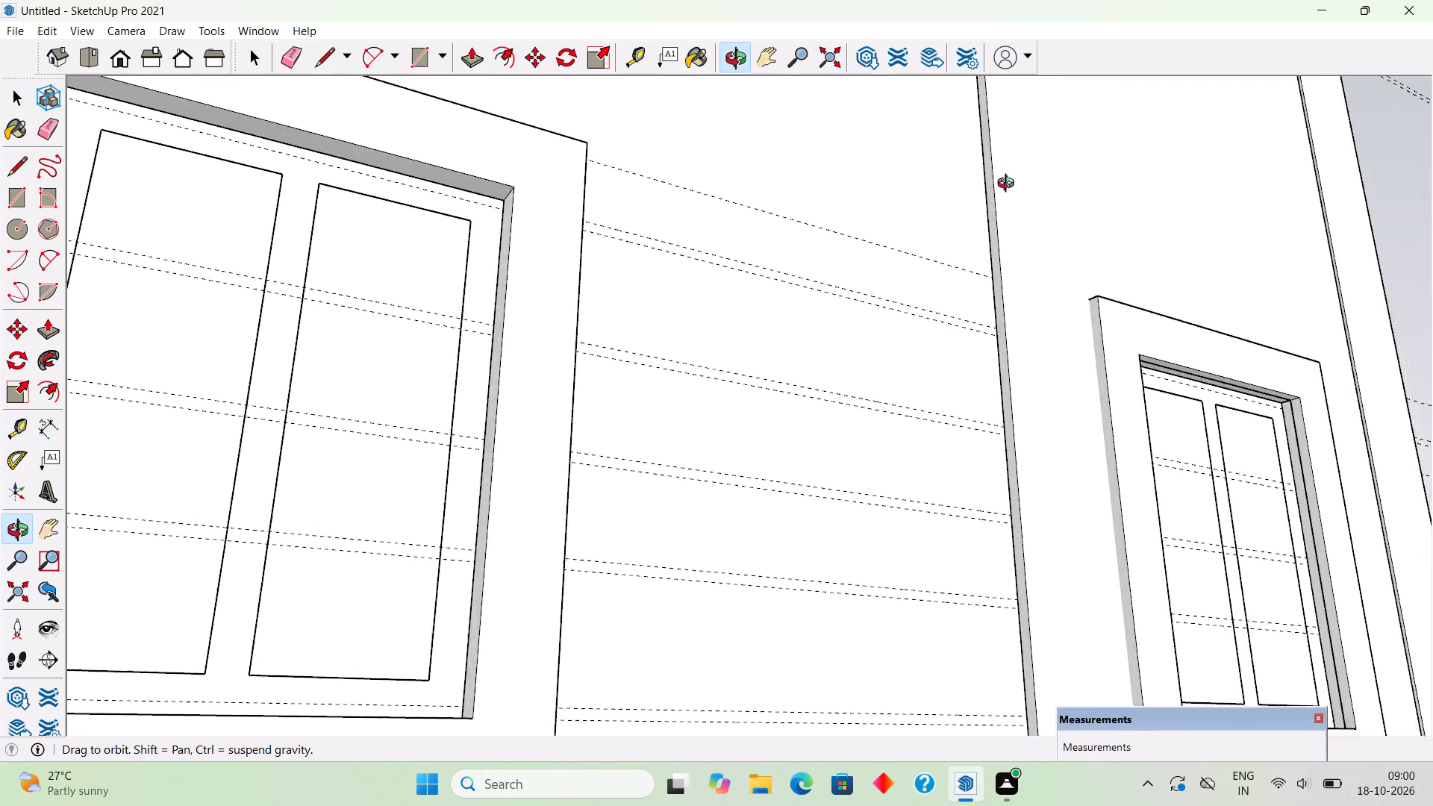
middle_click_drag(1009, 185, 719, 392)
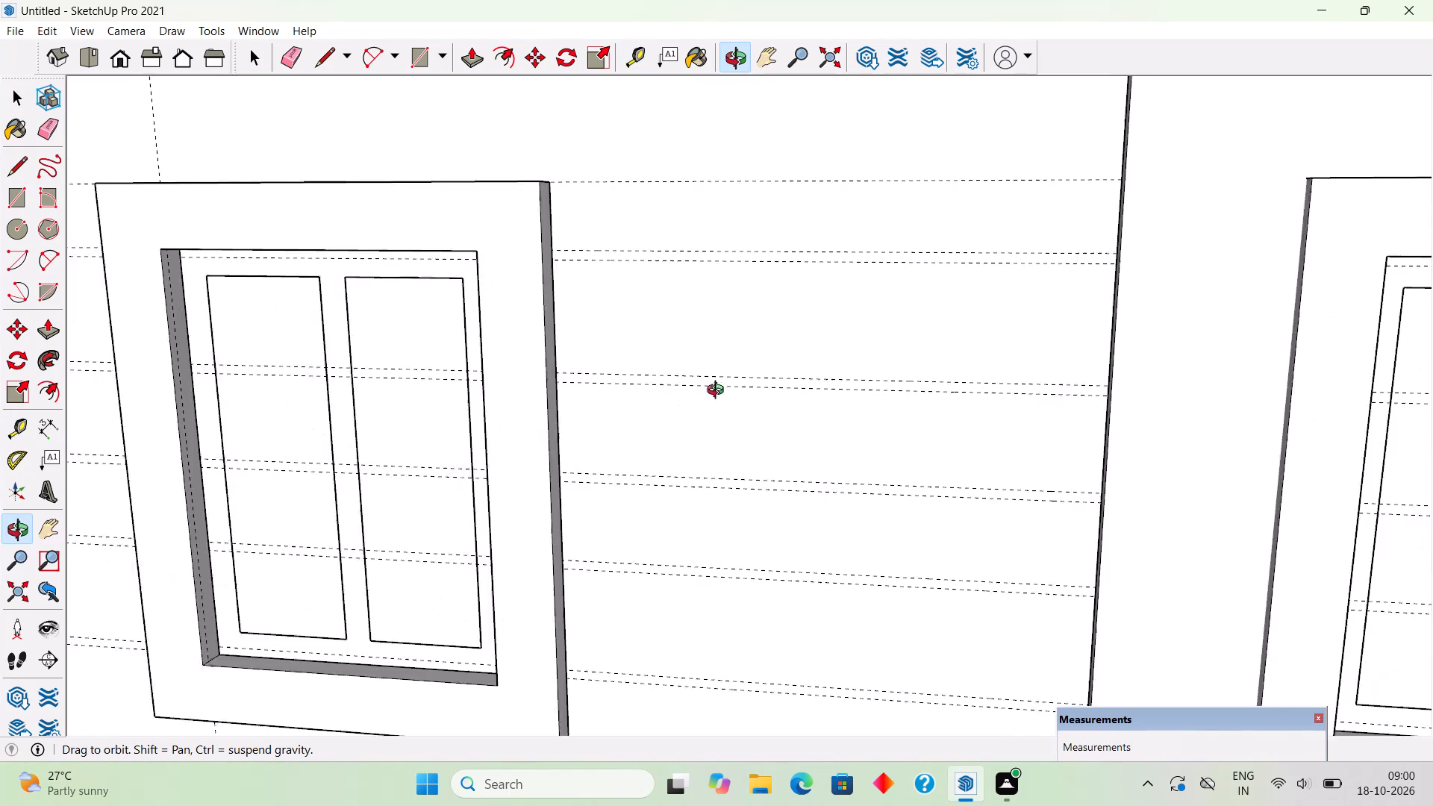
middle_click_drag(719, 392, 731, 354)
triple_click(851, 338)
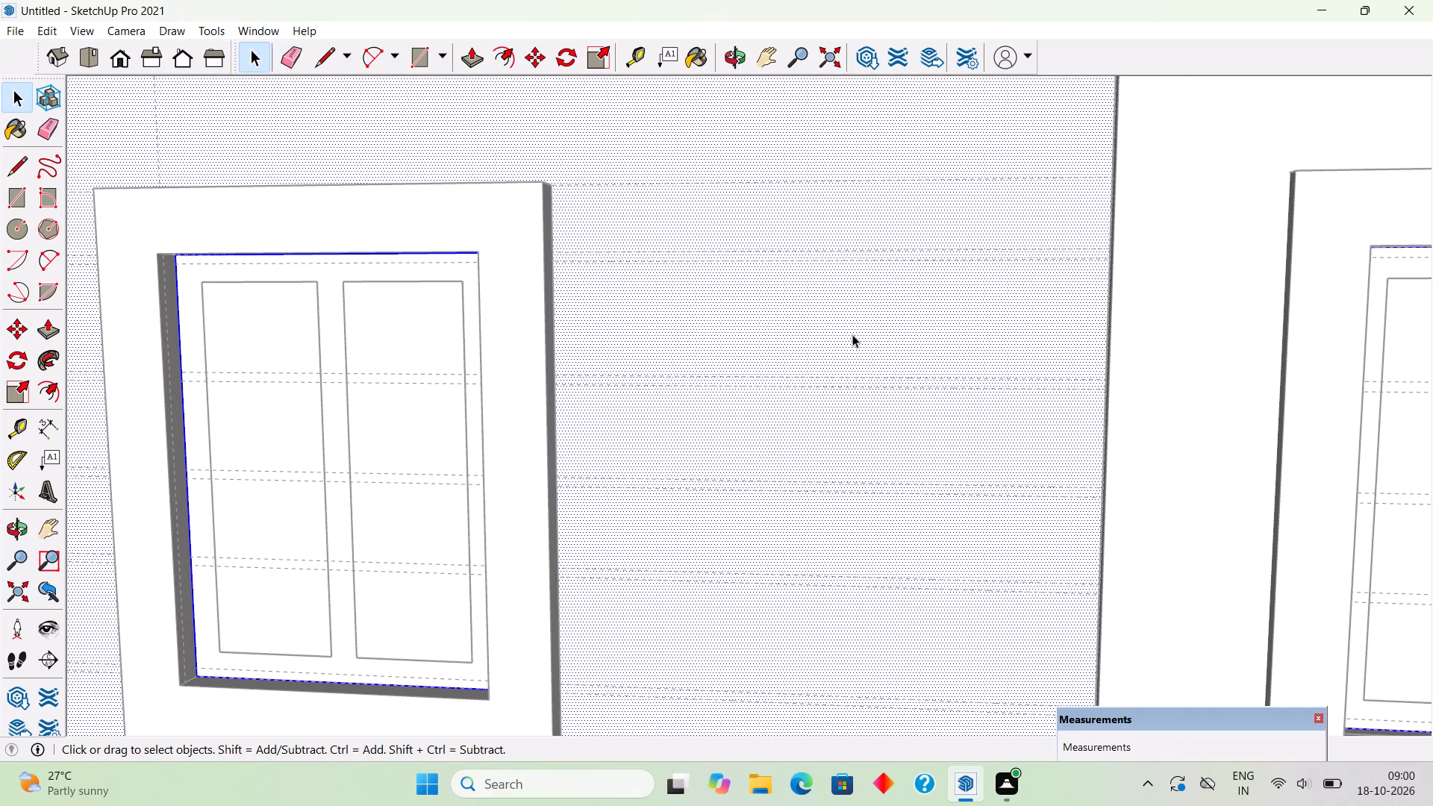
scroll(861, 328, "up", 4)
scroll(1031, 276, "up", 1)
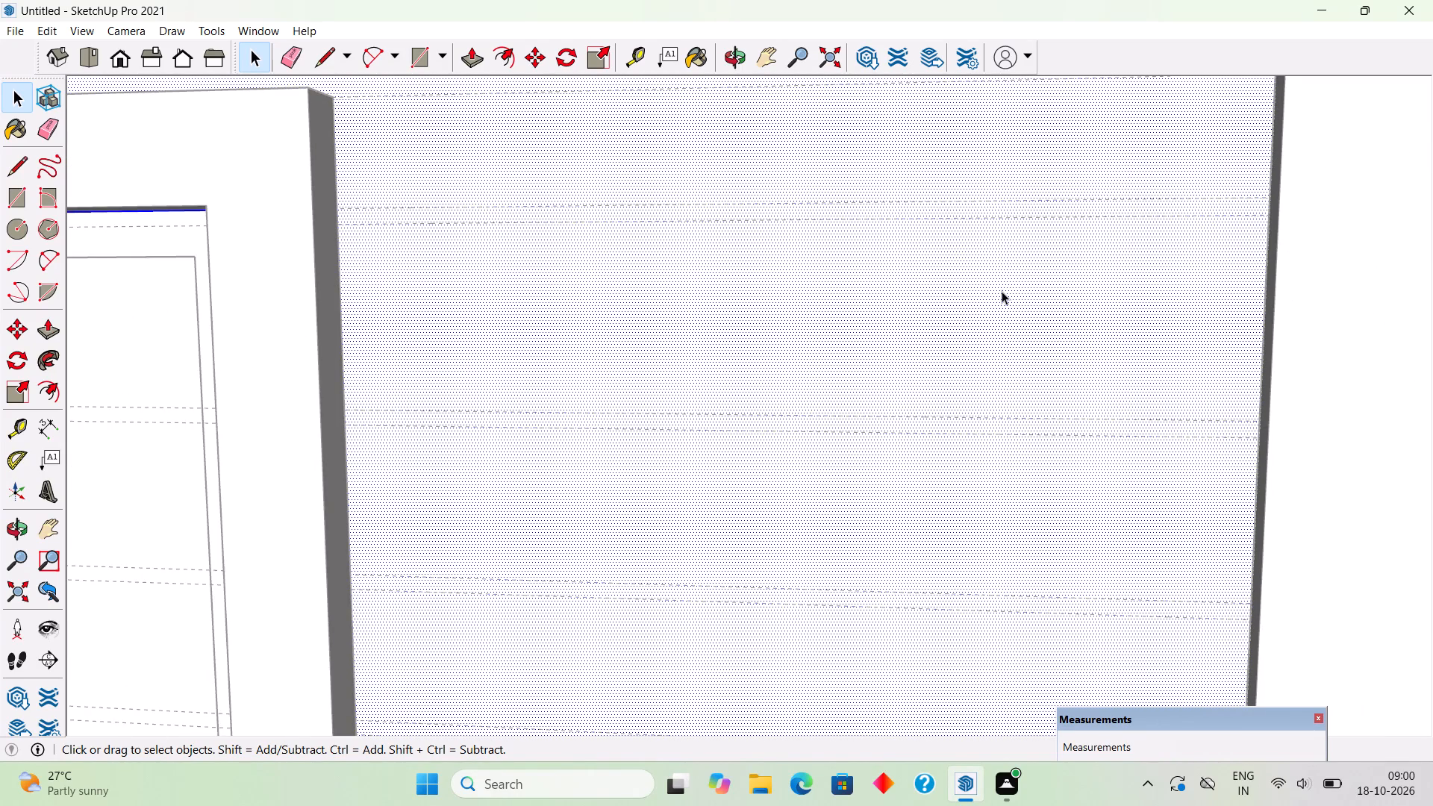
key("r")
left_click(341, 207)
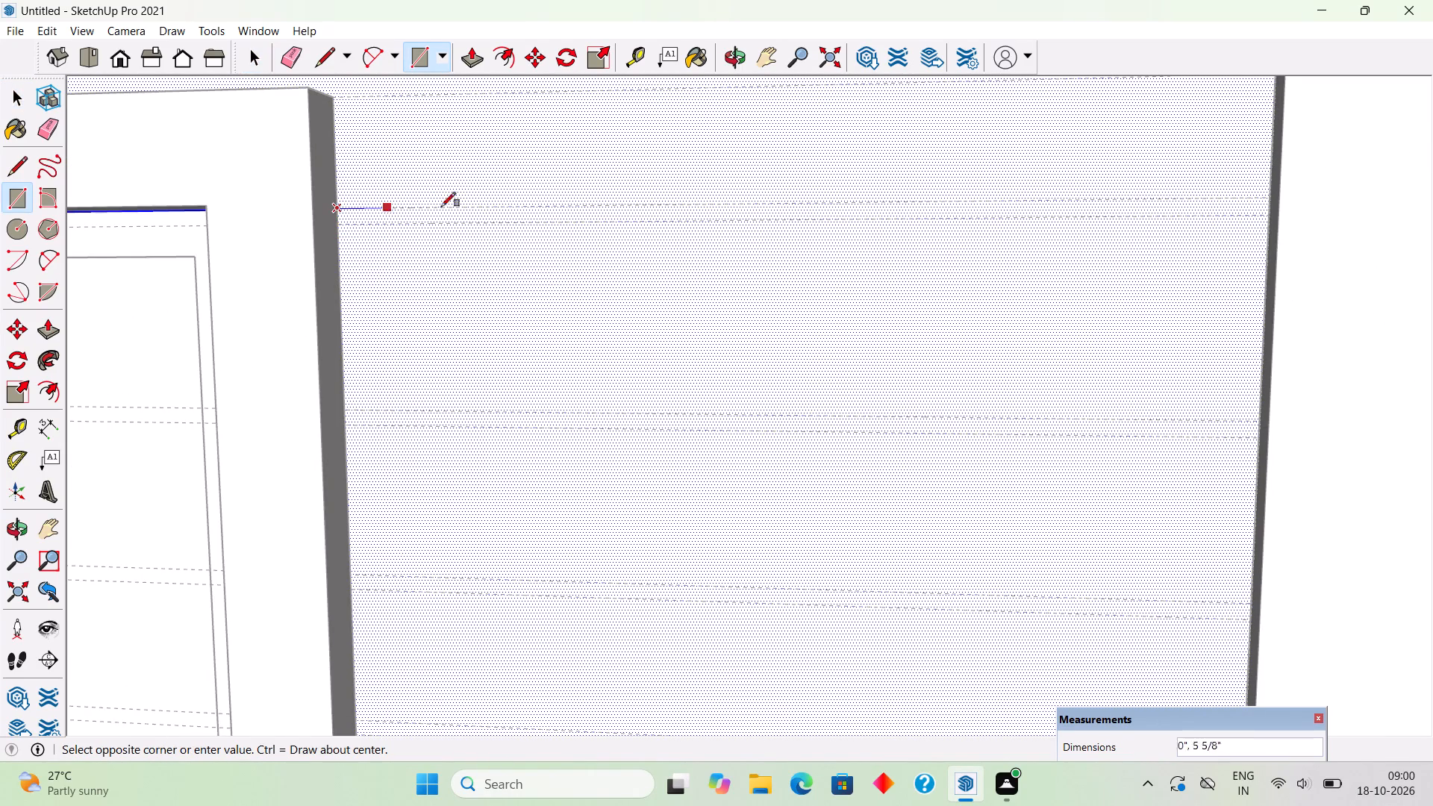
left_click(1270, 216)
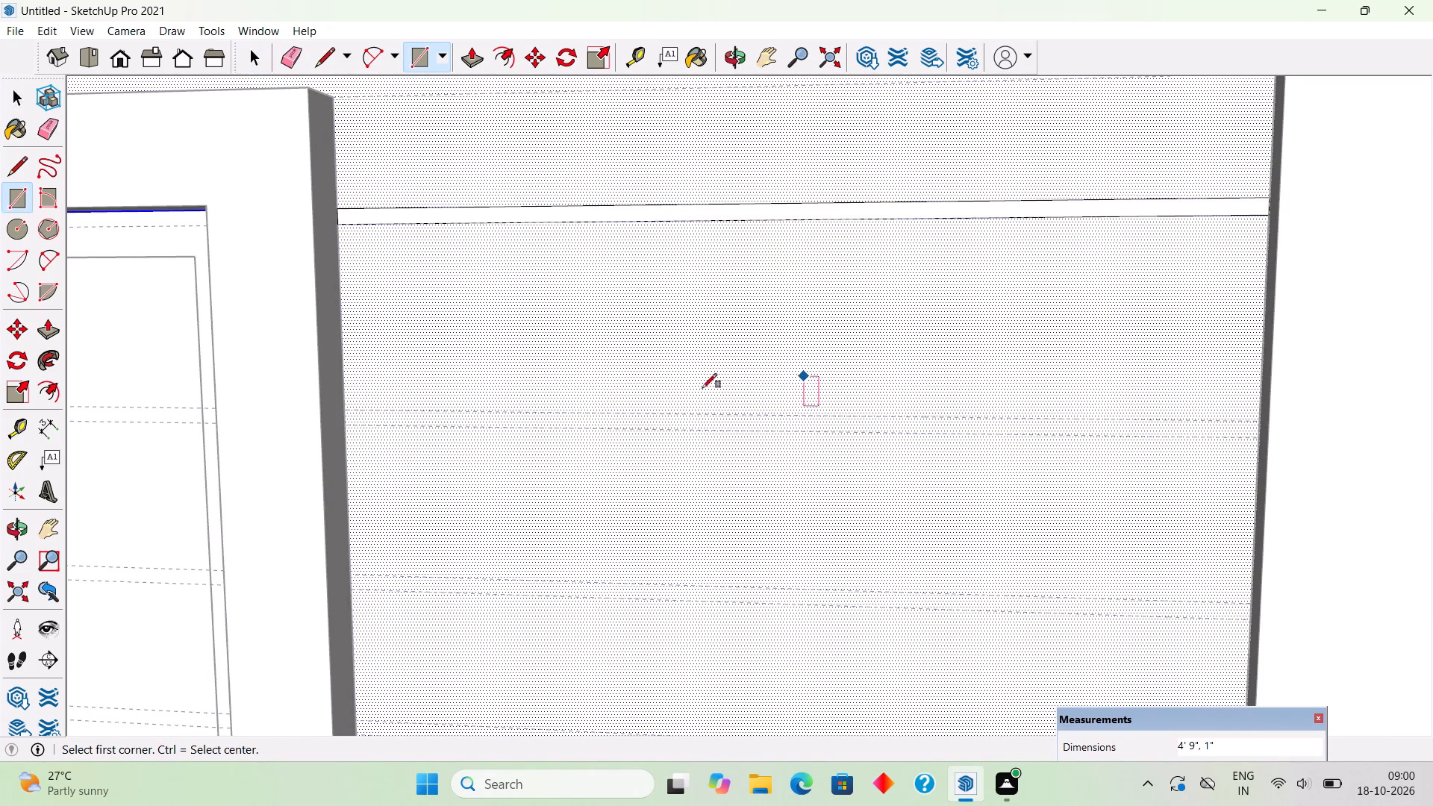
left_click(346, 410)
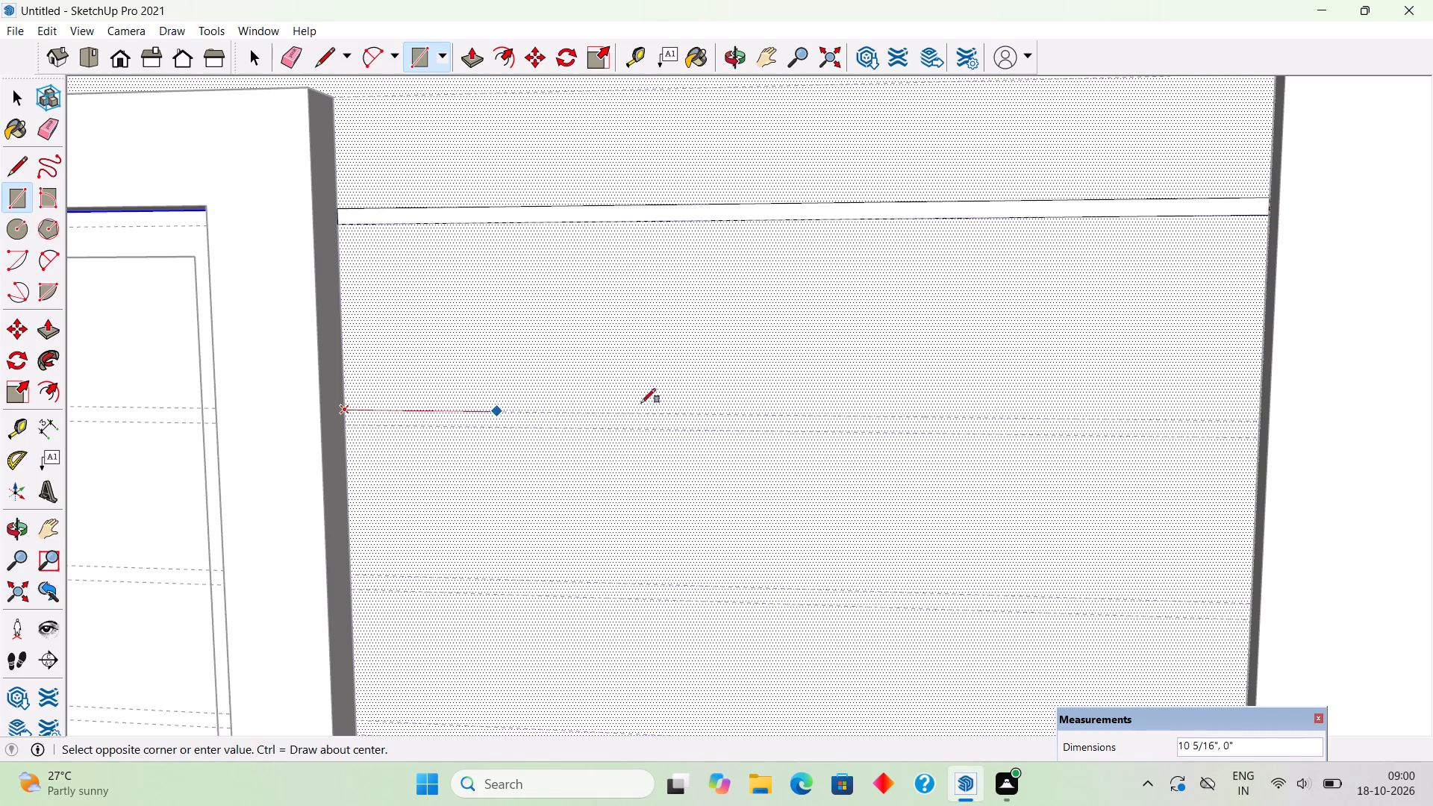
left_click(1255, 441)
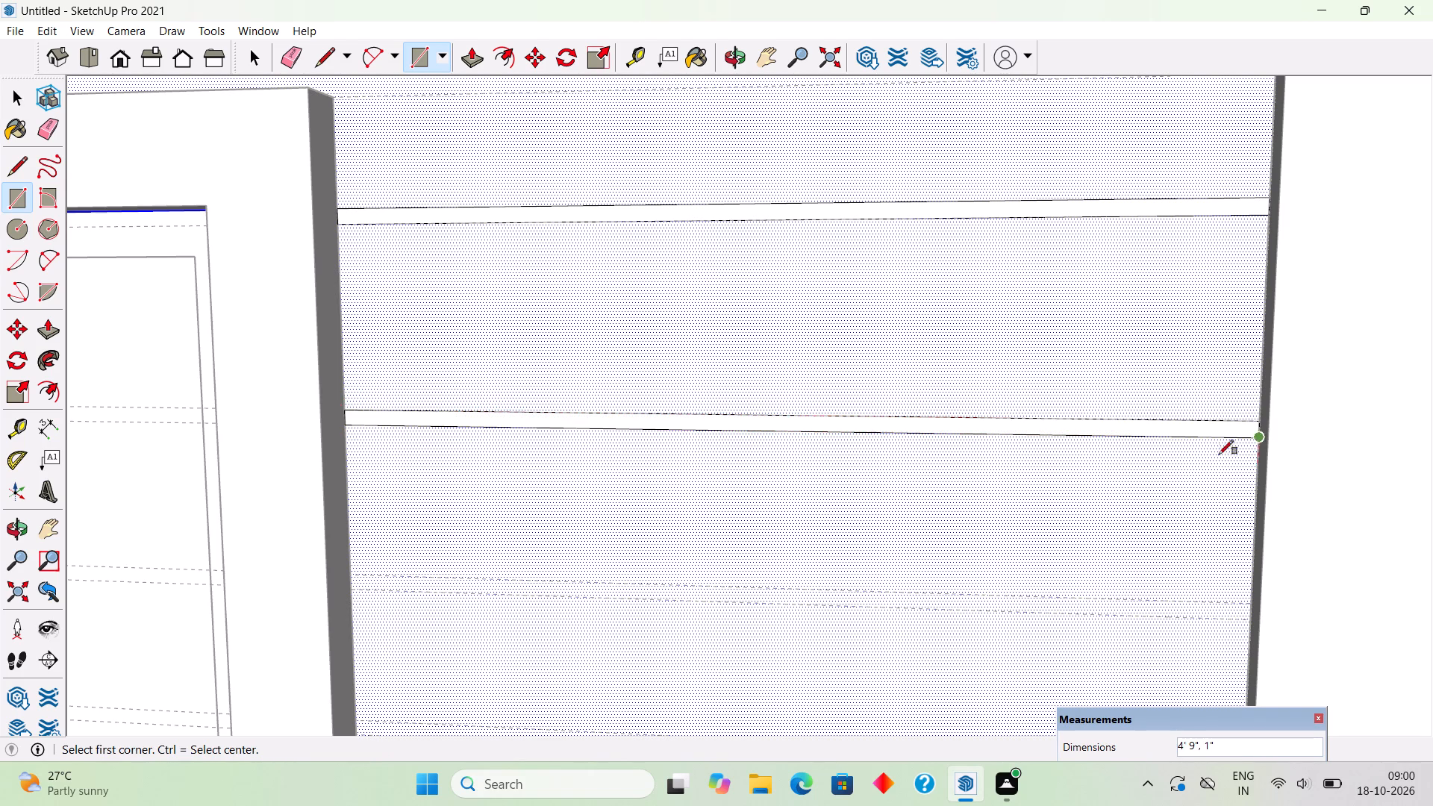
left_click(353, 574)
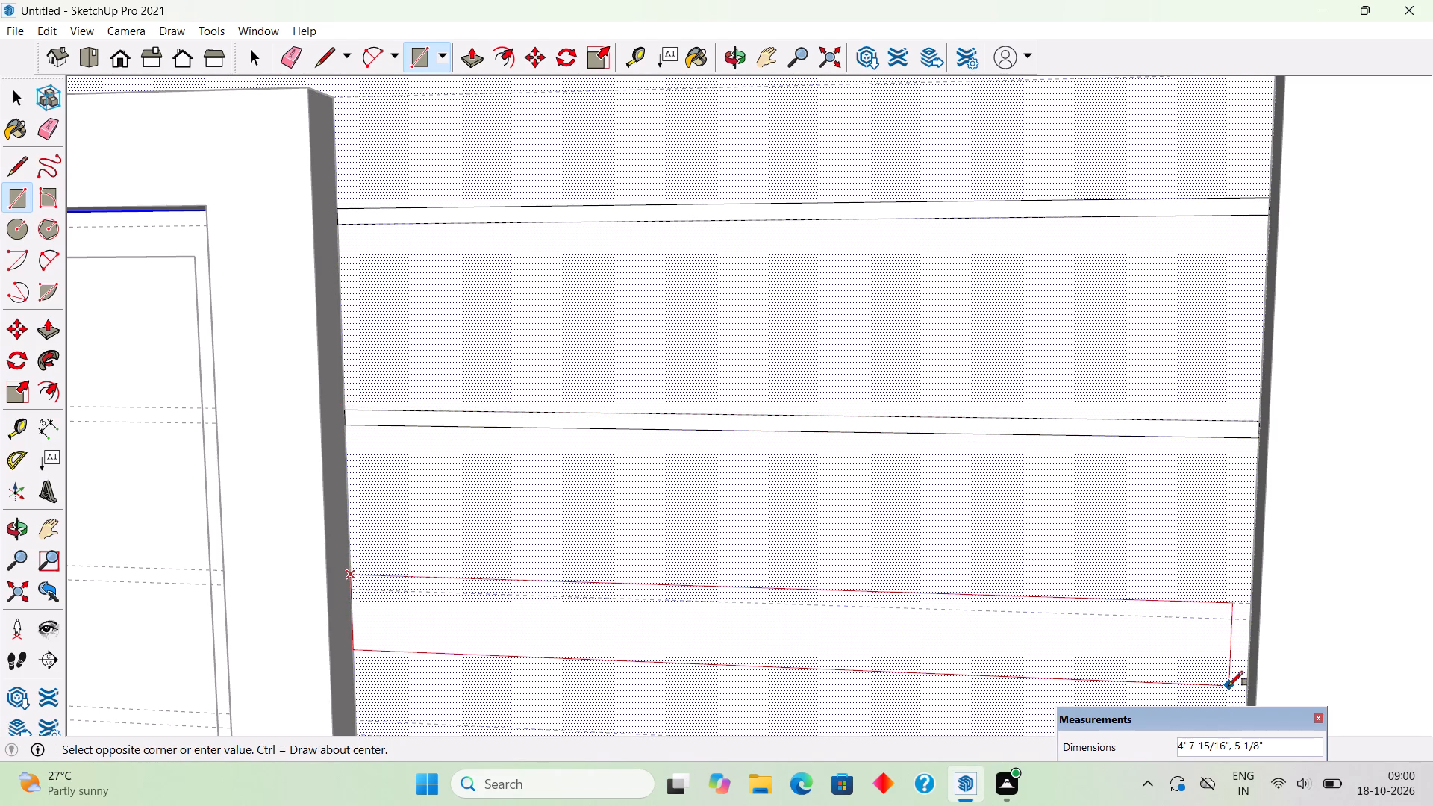
left_click(1253, 622)
Draw two more 4' 9" by 1" rectangles between the two lowest guide pairs beside the ground-floor window panel.
scroll(1191, 412, "down", 11)
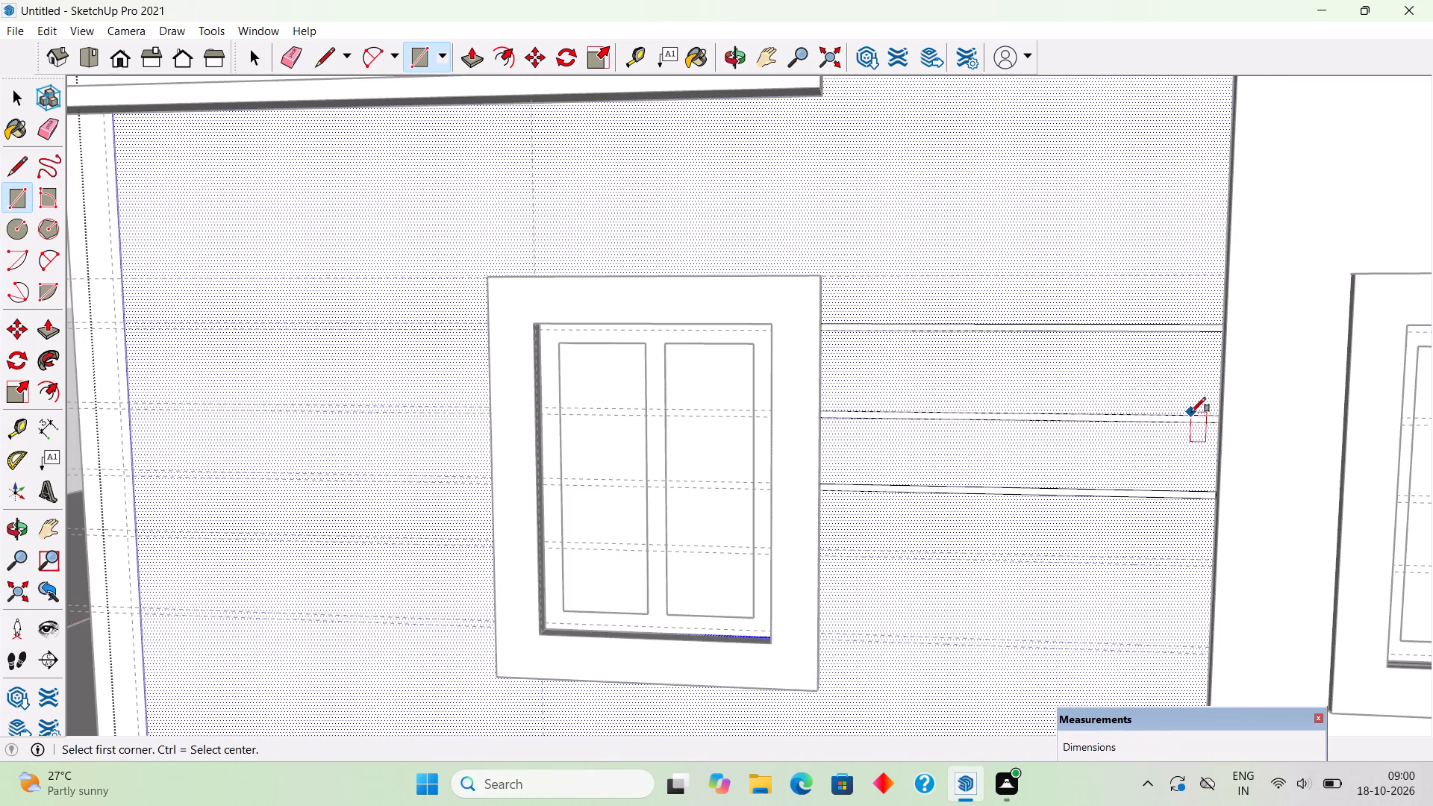
scroll(1202, 470, "down", 3)
scroll(1224, 665, "up", 10)
scroll(675, 351, "up", 2)
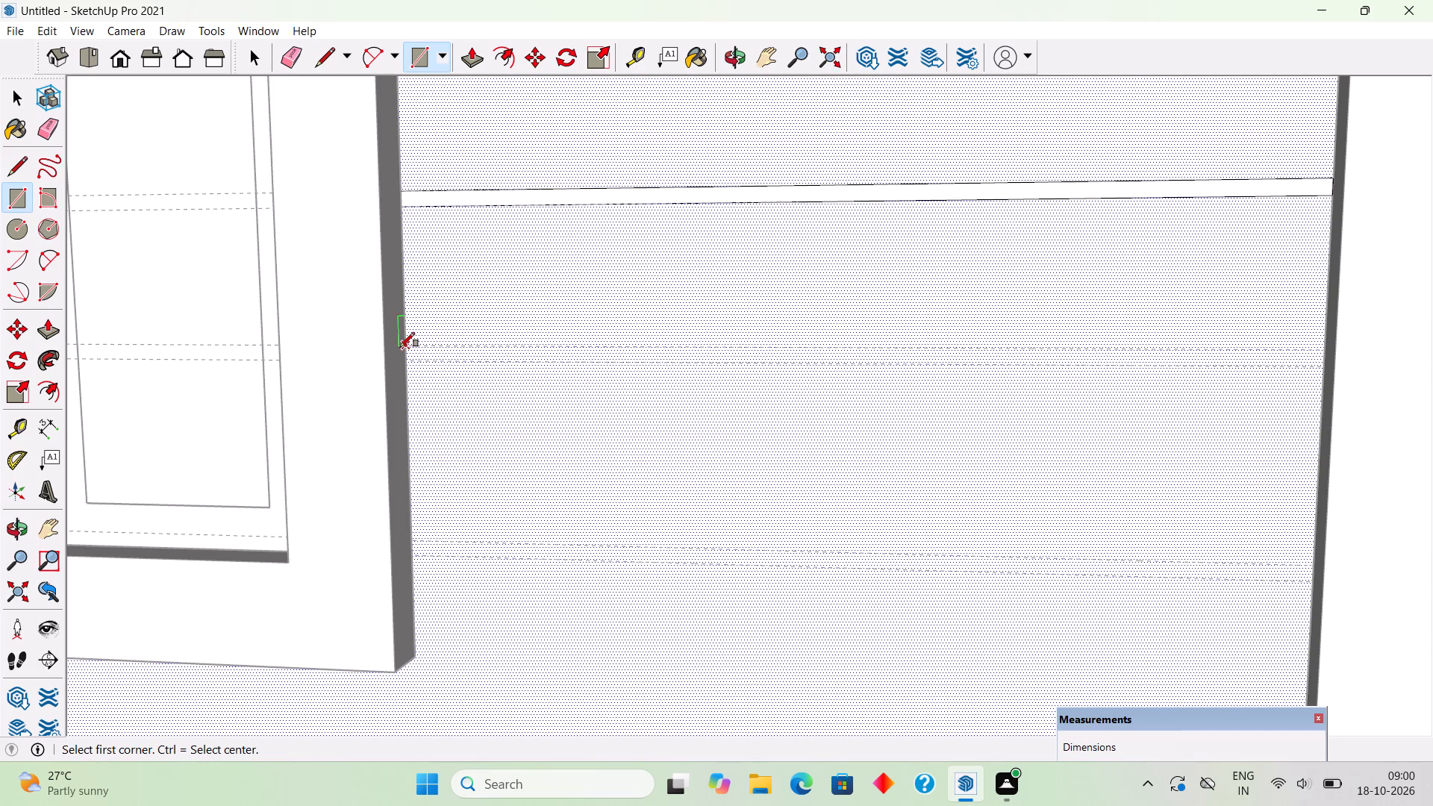
left_click(407, 347)
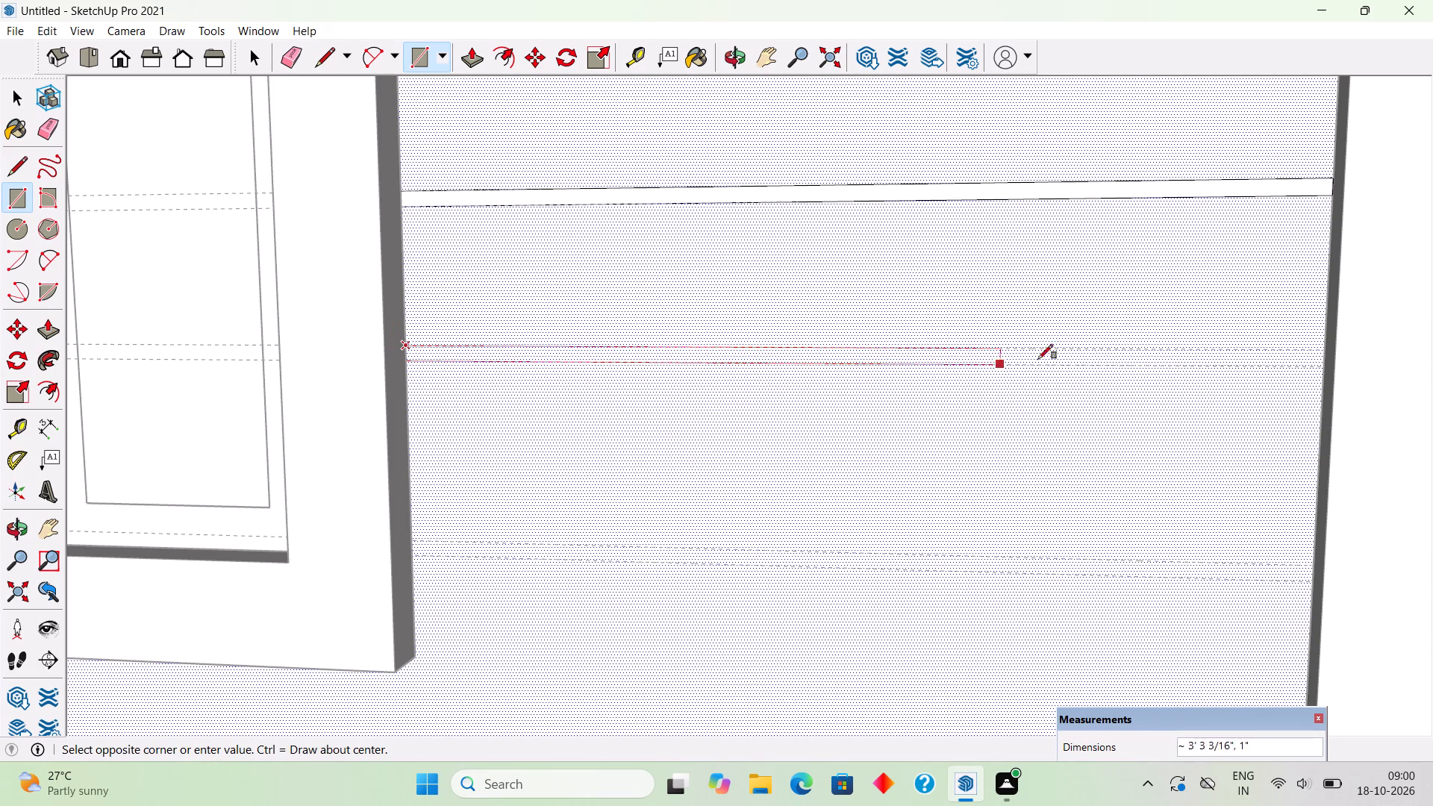
left_click(1322, 366)
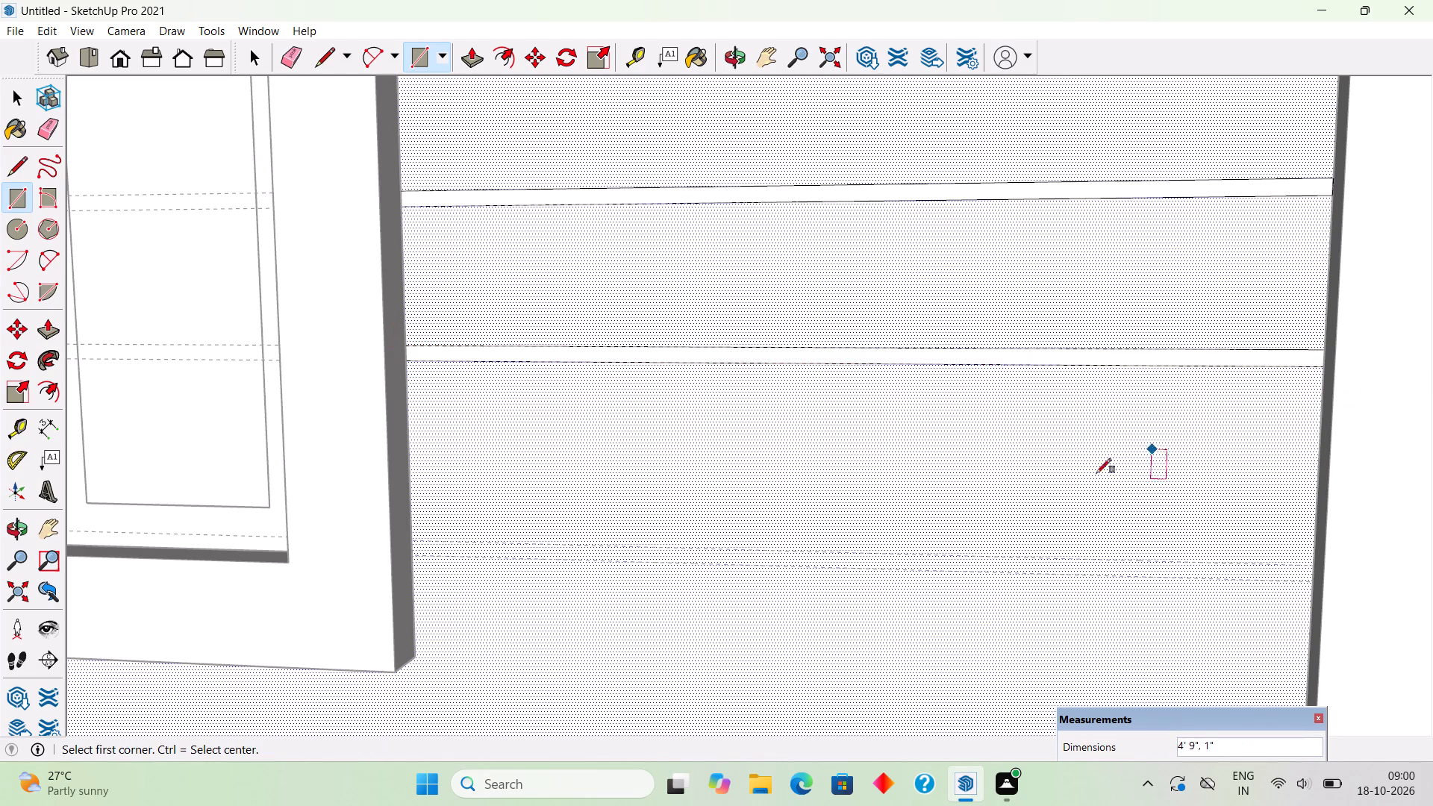
left_click(416, 540)
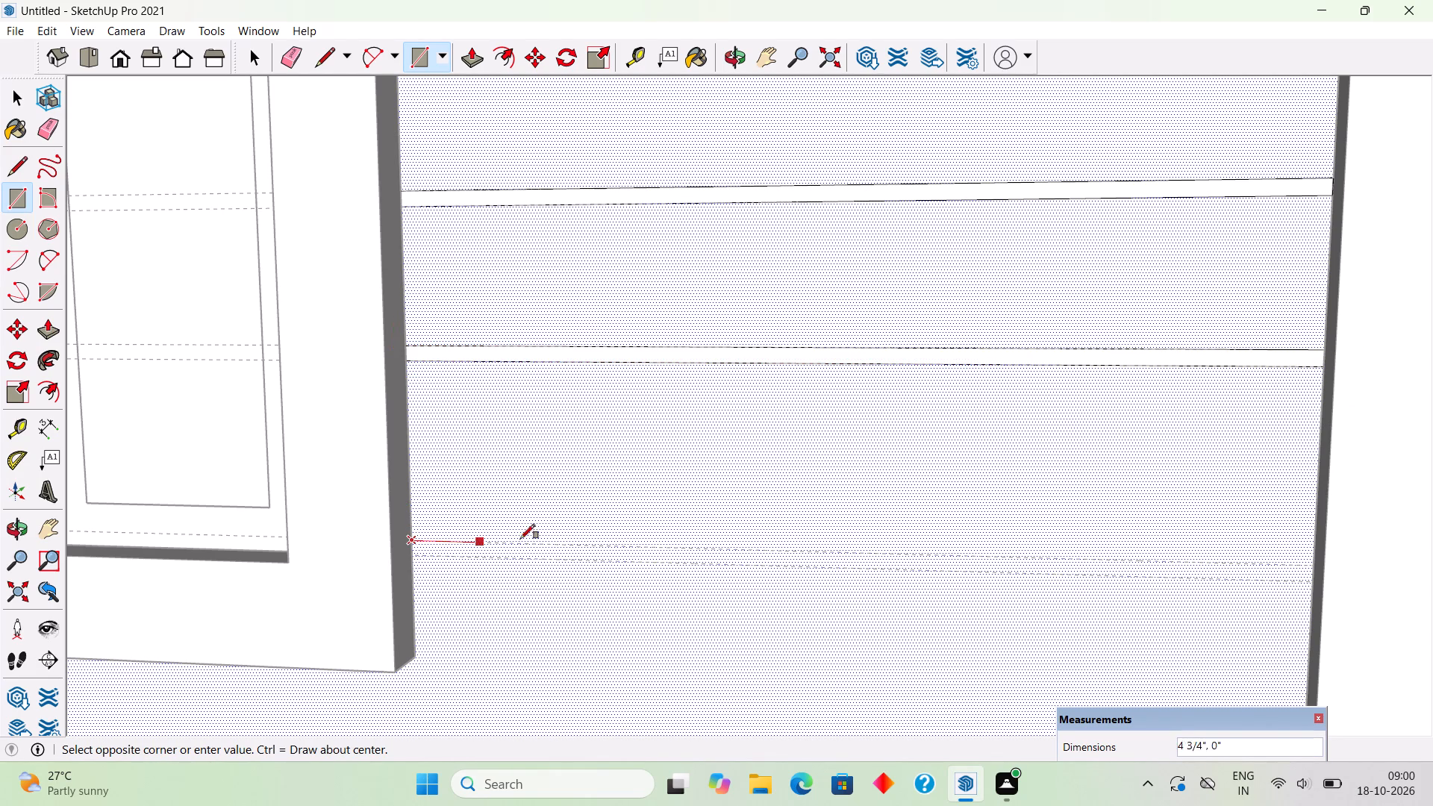
left_click(1313, 580)
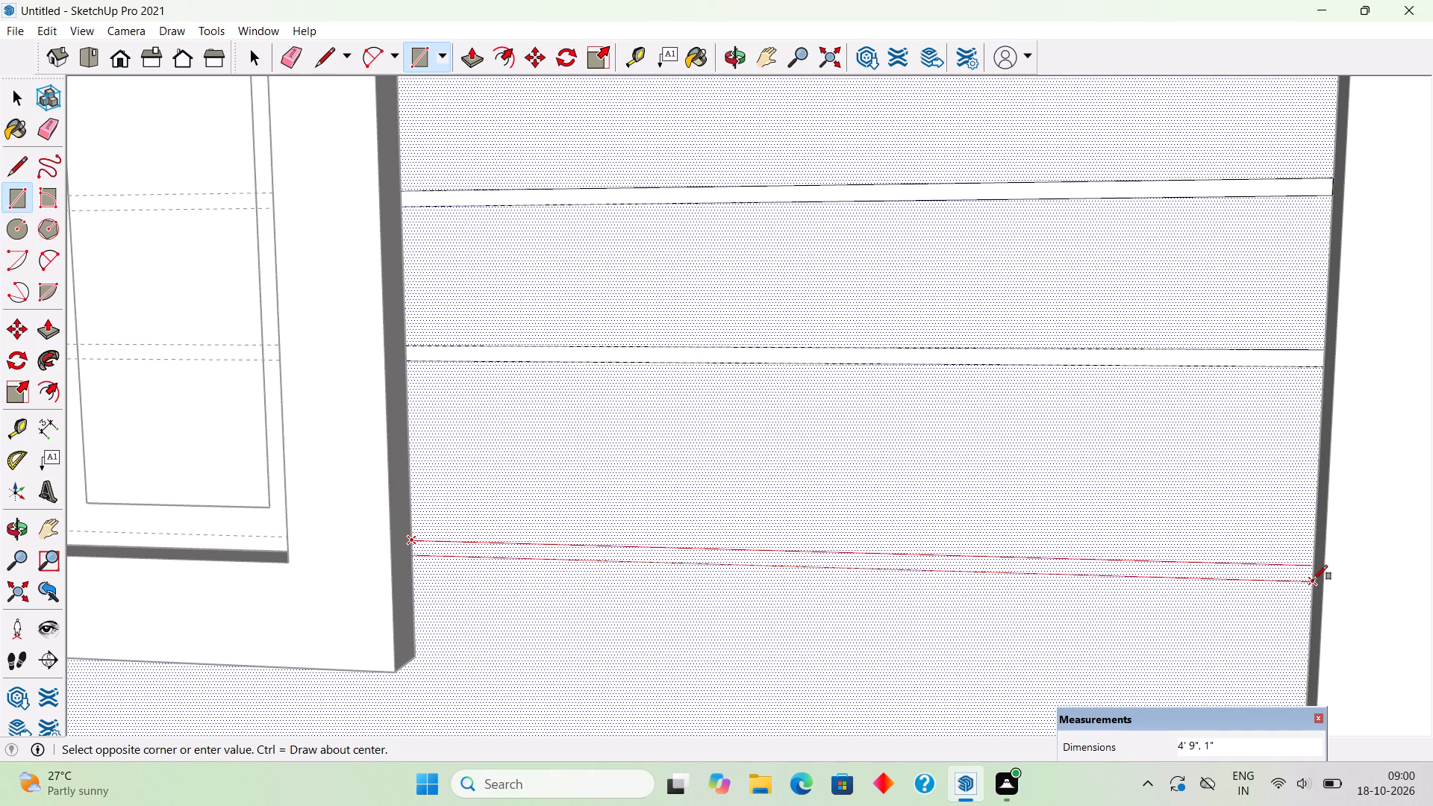
Push the lowest rectangular strip 1" into the wall with Push/Pull.
key("p")
left_click(1312, 578)
type("1\"")
key("Return")
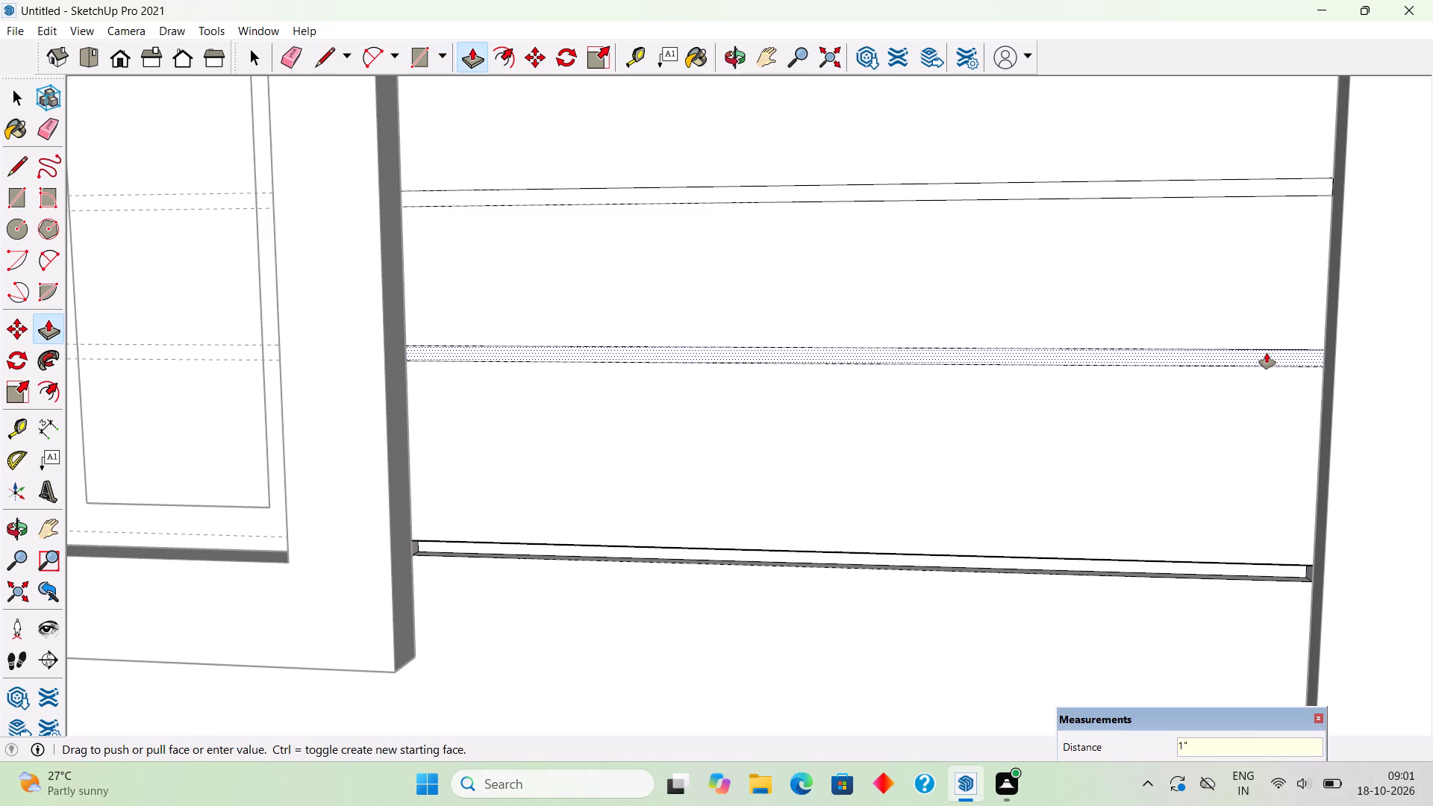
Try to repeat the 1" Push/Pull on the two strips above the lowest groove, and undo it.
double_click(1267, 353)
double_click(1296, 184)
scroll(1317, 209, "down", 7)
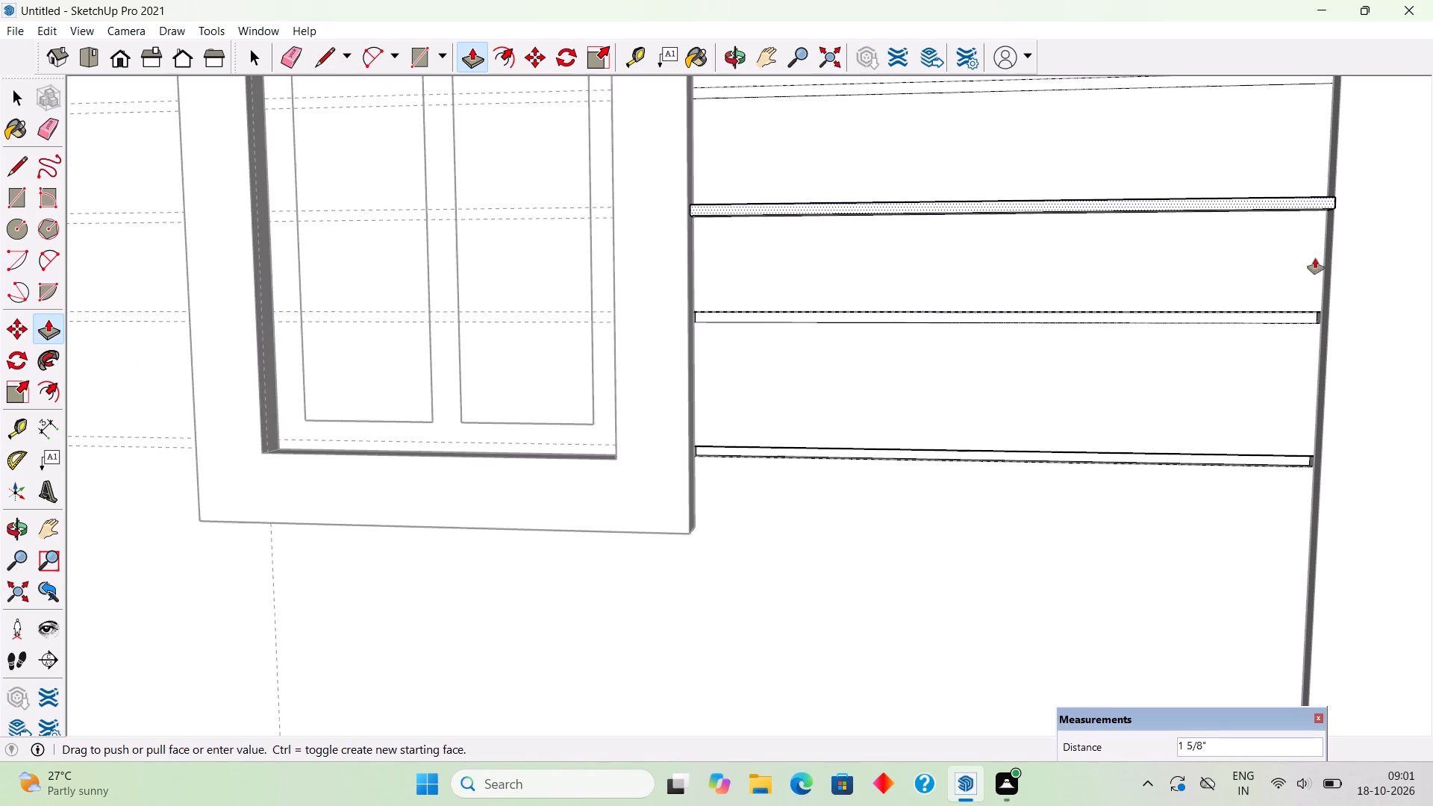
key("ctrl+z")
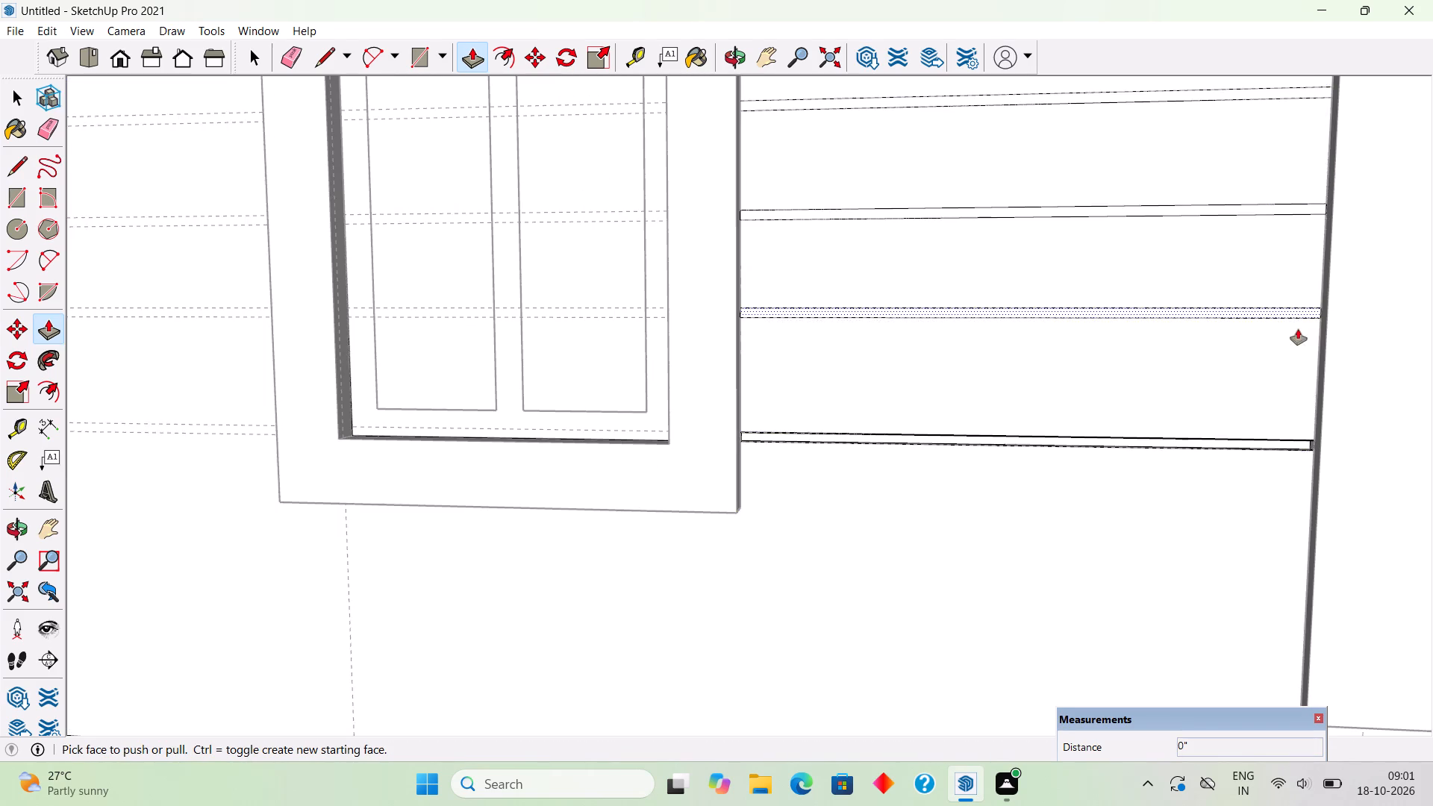
Push the second-lowest strip 1" into the wall and repeat the same depth on the middle strip.
scroll(1295, 313, "up", 6)
left_click(1296, 310)
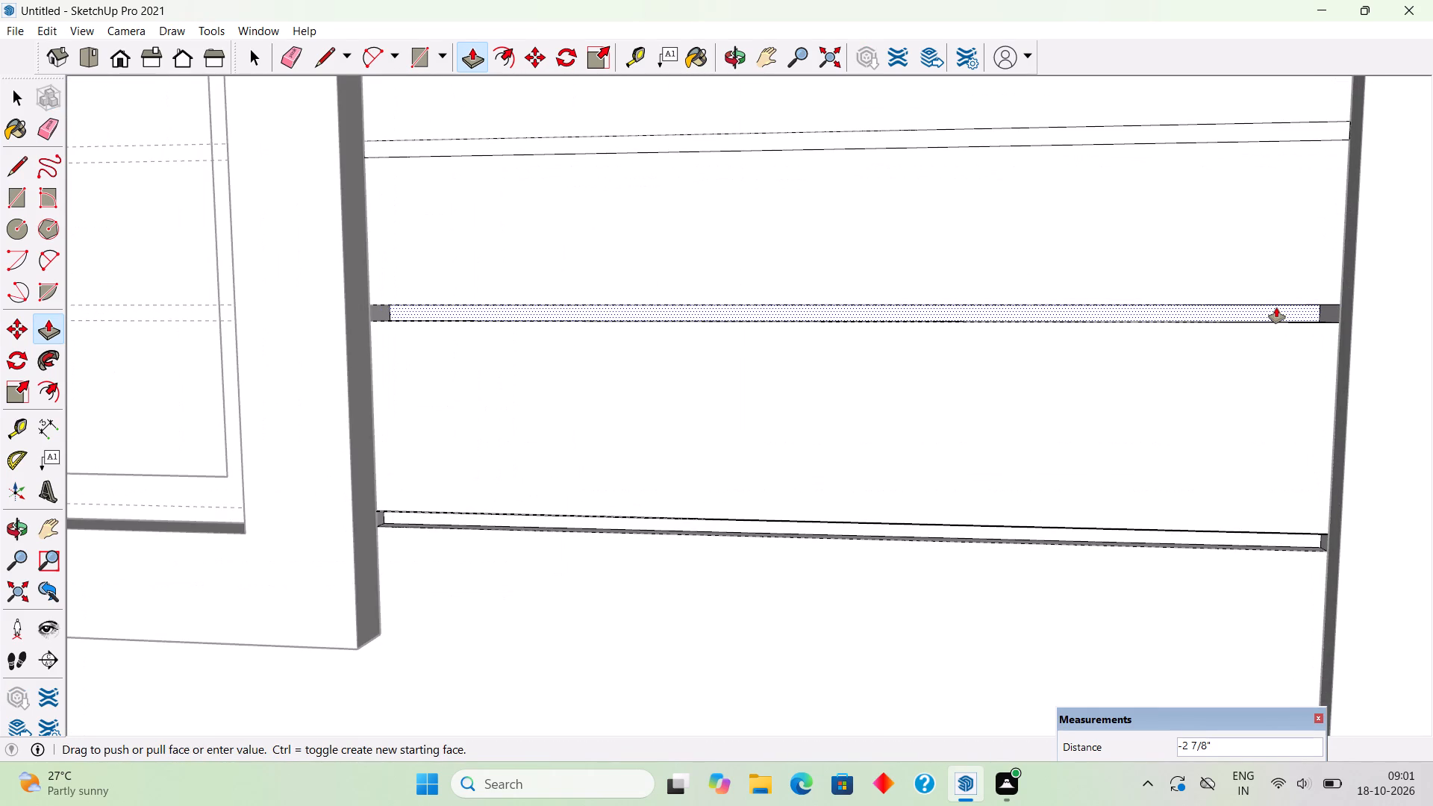
type("1\"")
key("Return")
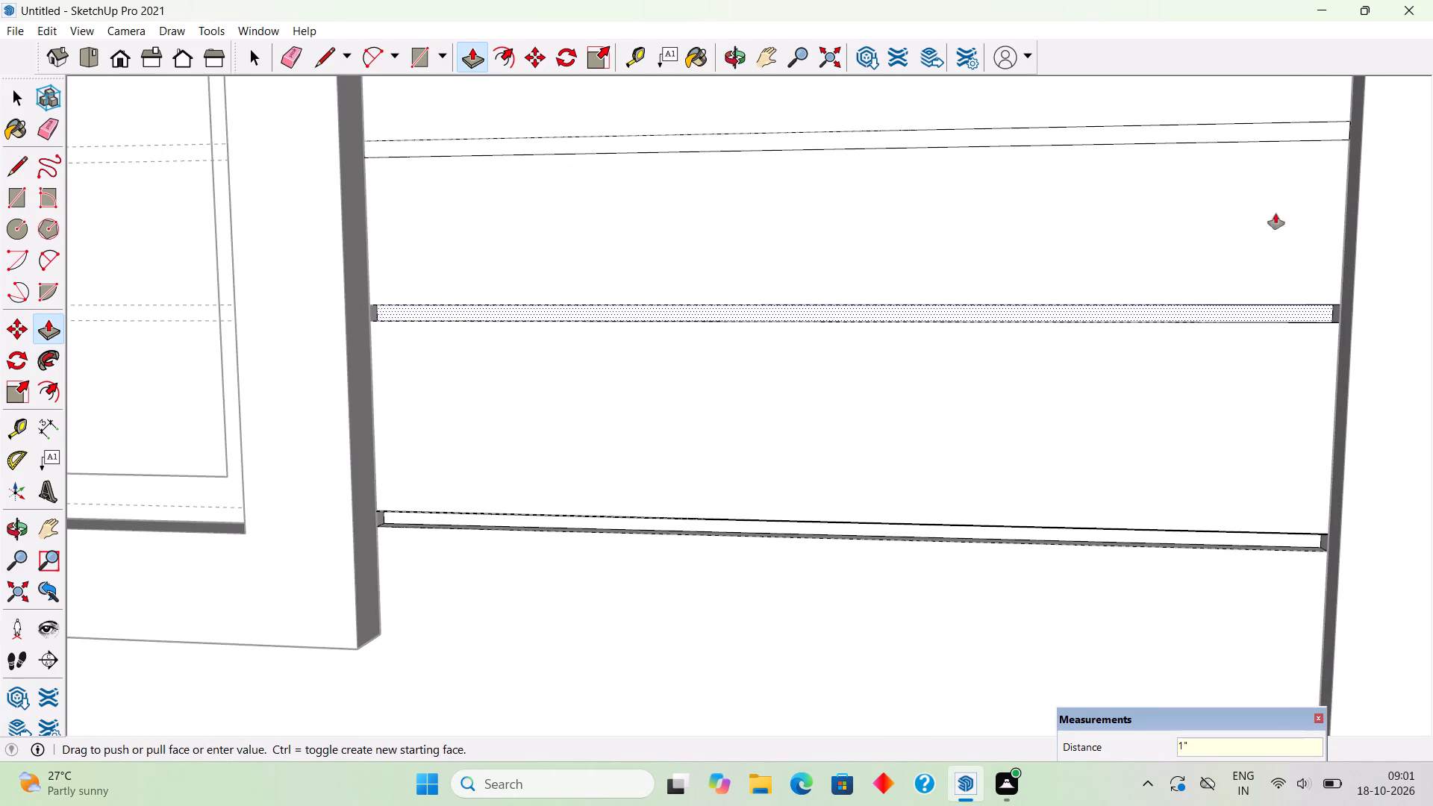
double_click(1275, 137)
scroll(1275, 137, "down", 17)
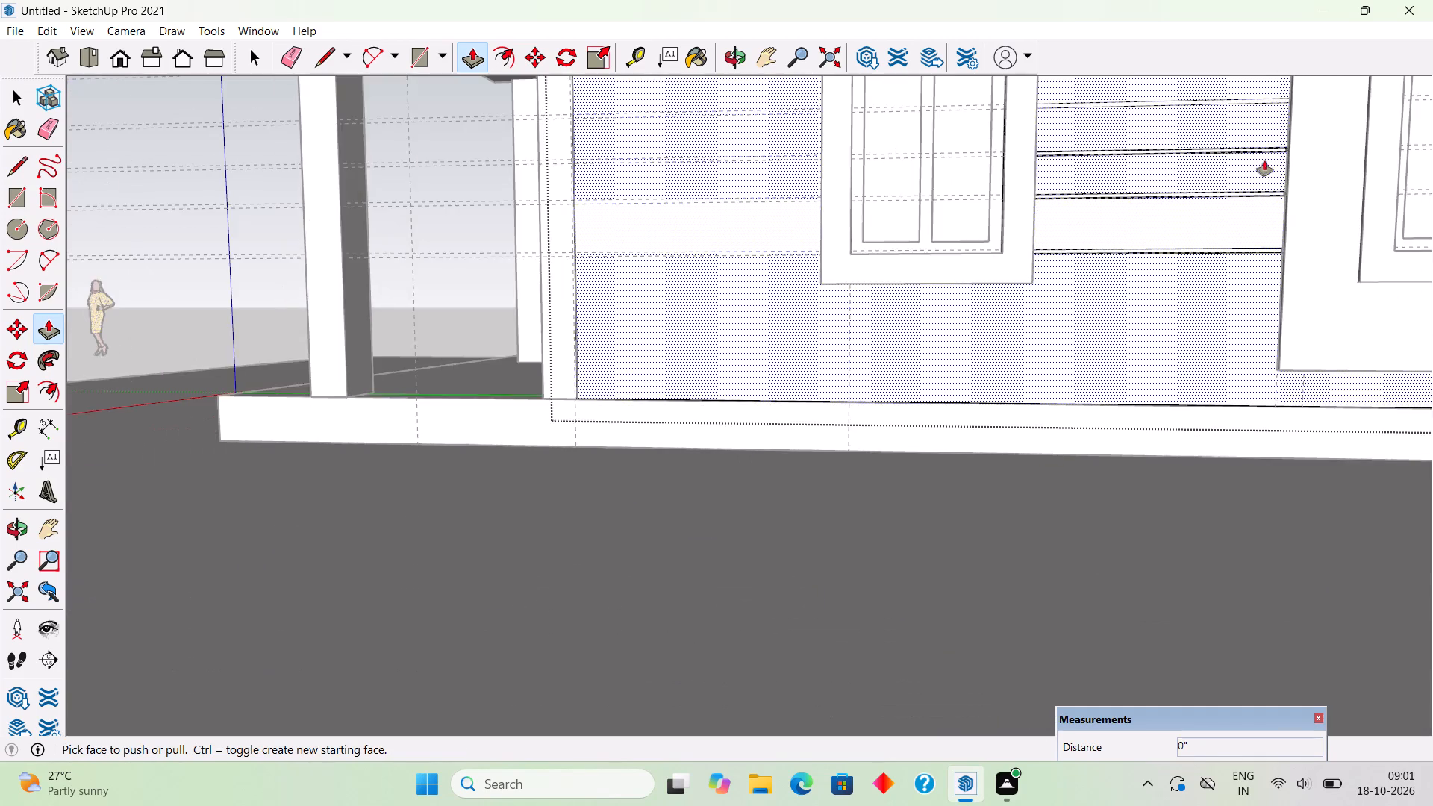
scroll(1264, 160, "down", 13)
scroll(1260, 70, "up", 8)
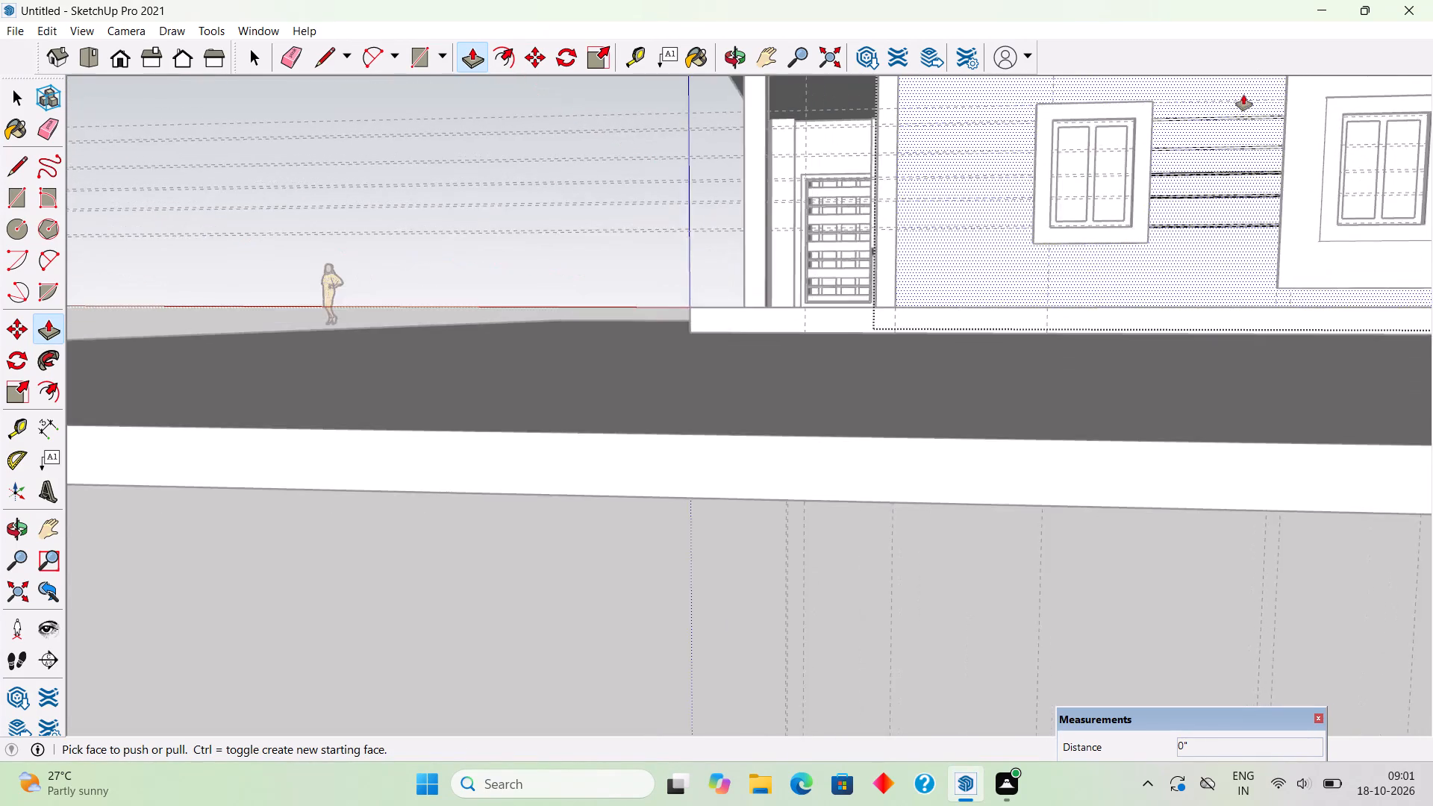
Push the two remaining strips beside the ground-floor window panel 1" into the wall, and close the wall group.
scroll(1245, 89, "up", 20)
double_click(1352, 198)
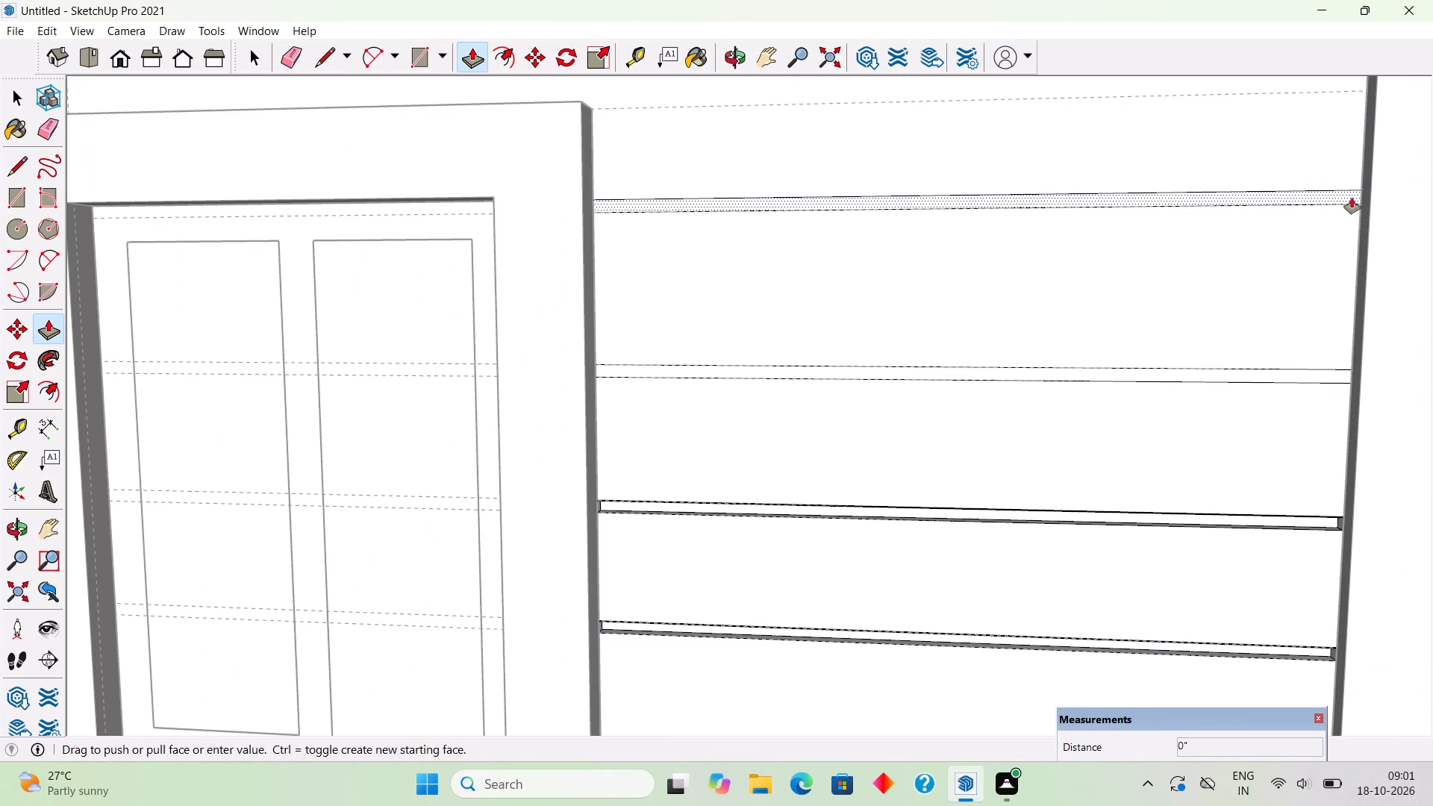
double_click(1349, 375)
key("space")
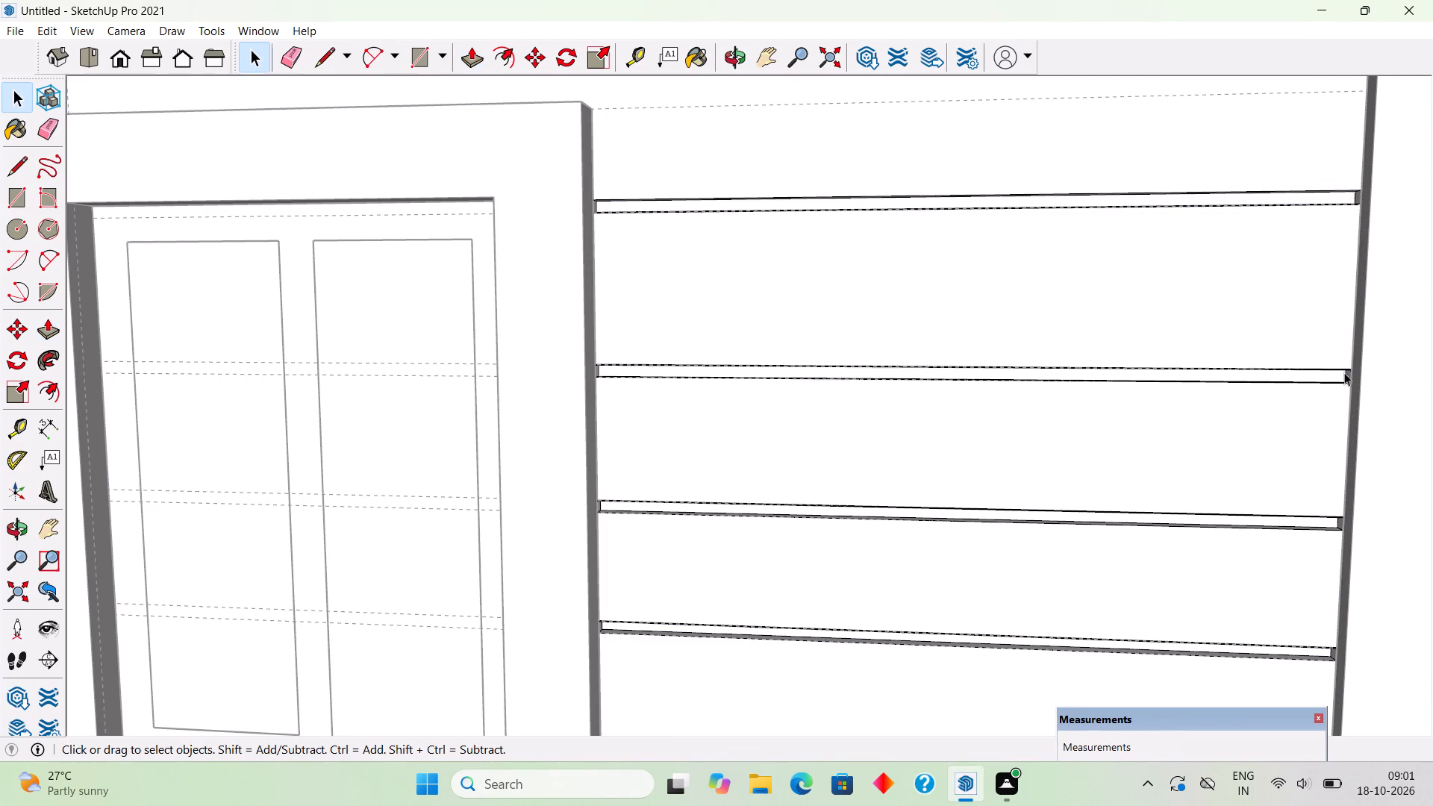
scroll(1335, 387, "down", 20)
scroll(1335, 387, "down", 6)
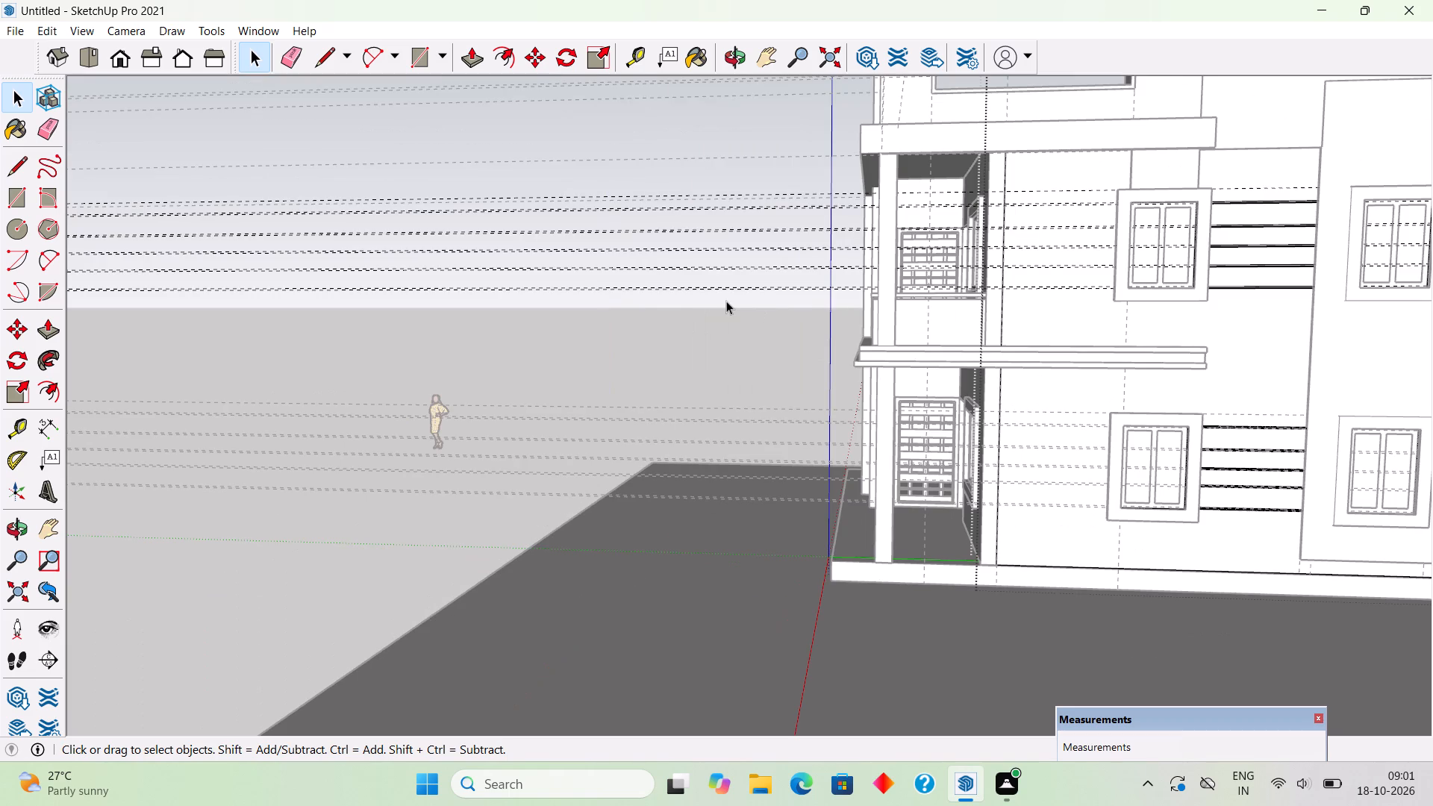
left_click(725, 299)
Delete all guides from the model.
middle_click_drag(734, 323, 997, 287)
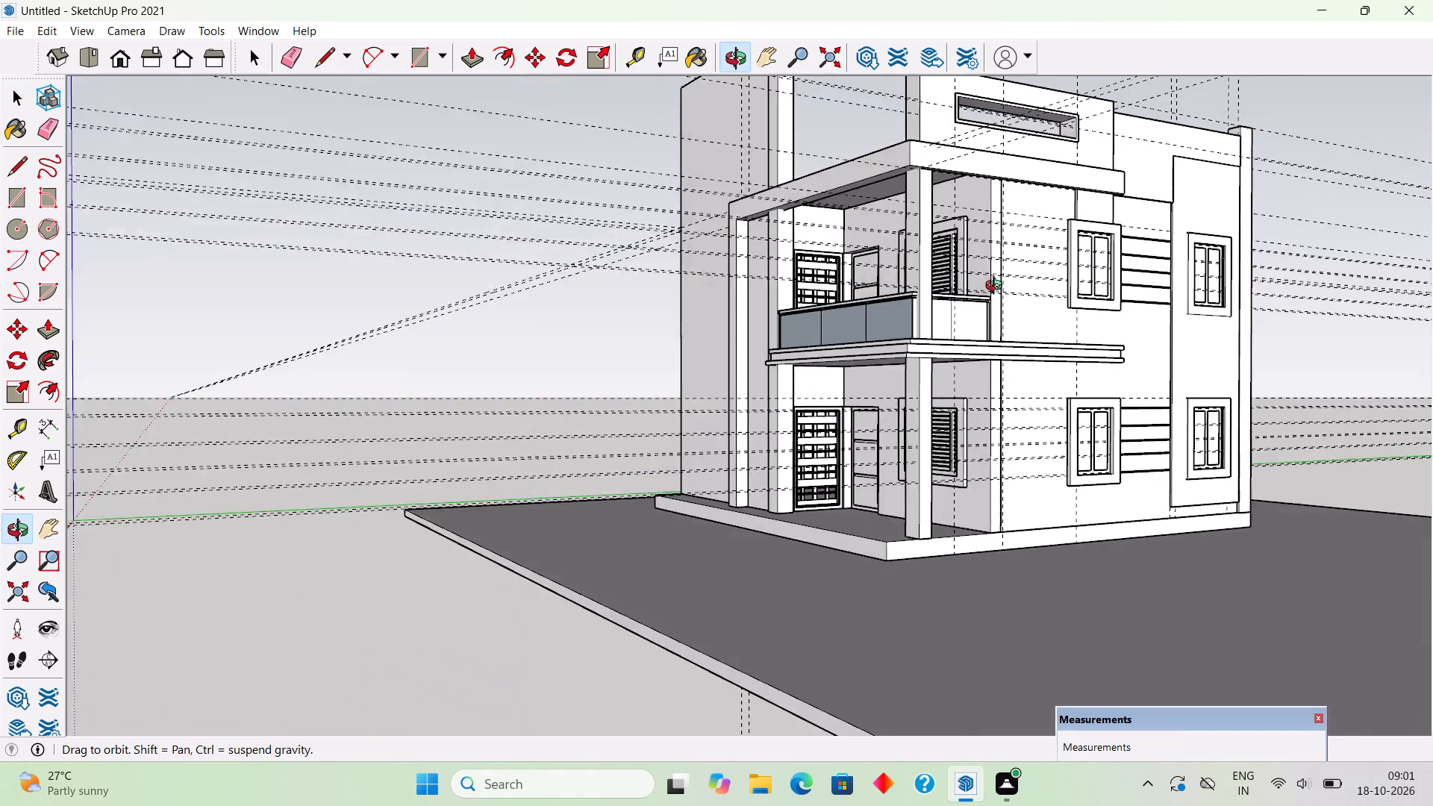
middle_click_drag(997, 287, 1082, 258)
middle_click_drag(1016, 229, 1091, 277)
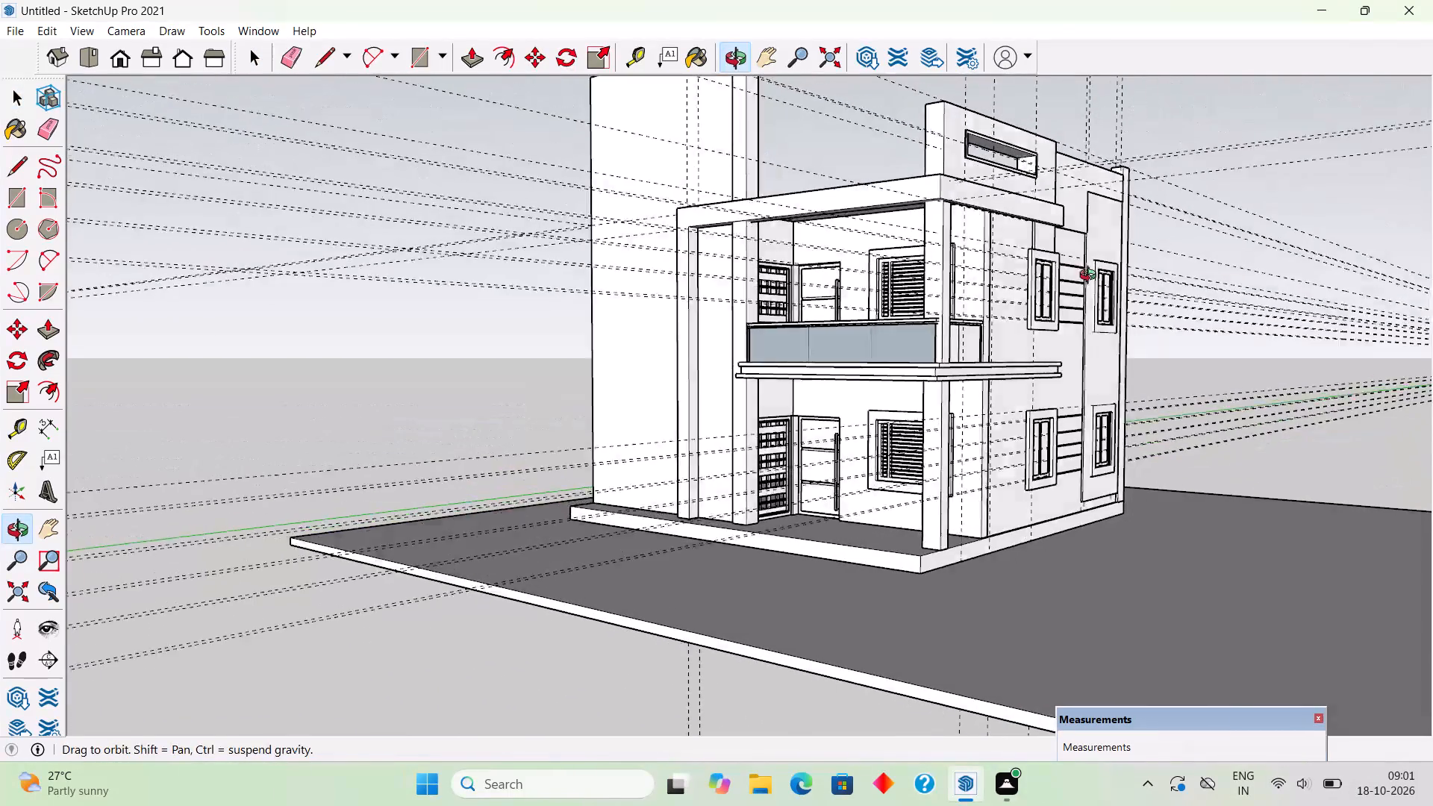
middle_click_drag(1091, 277, 1093, 277)
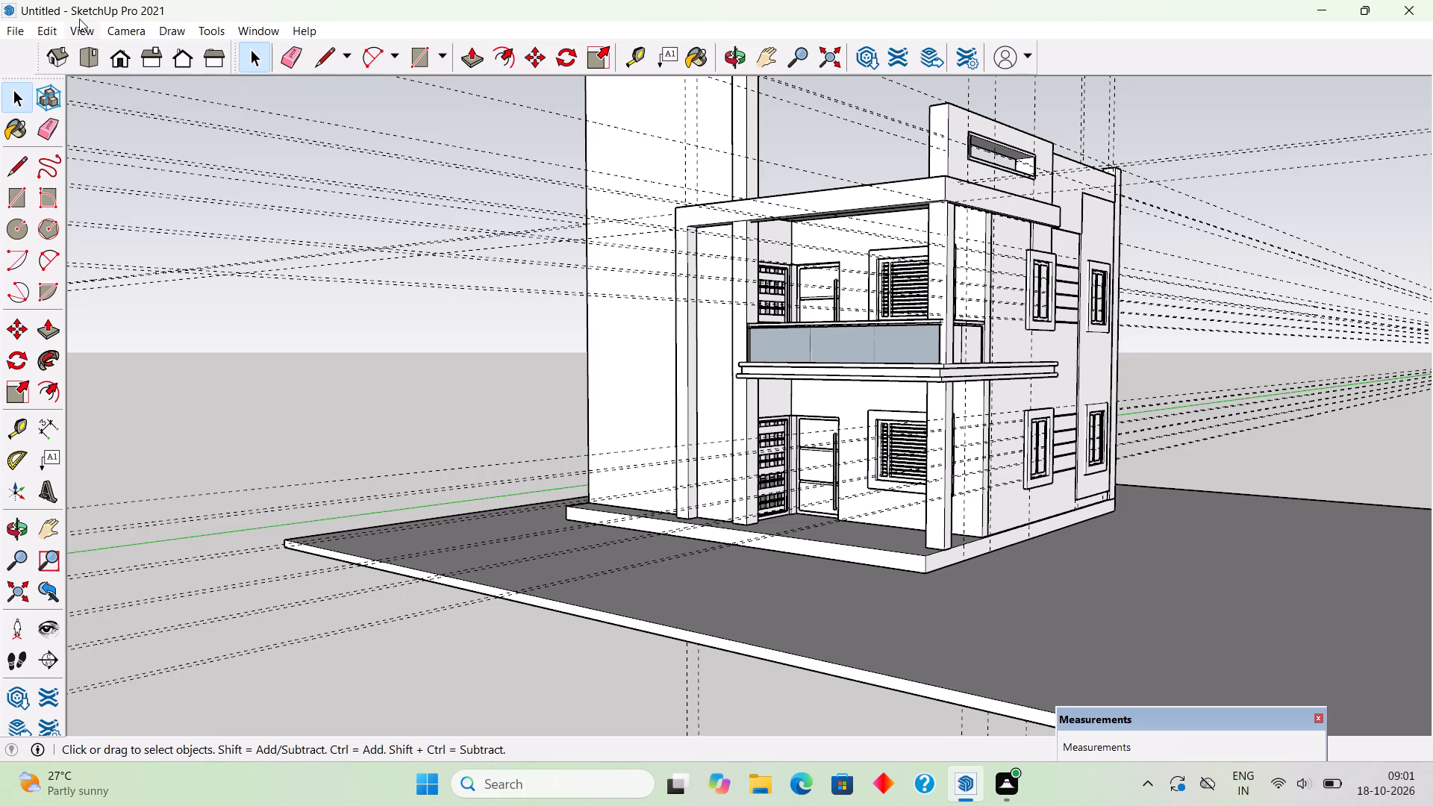
left_click(50, 29)
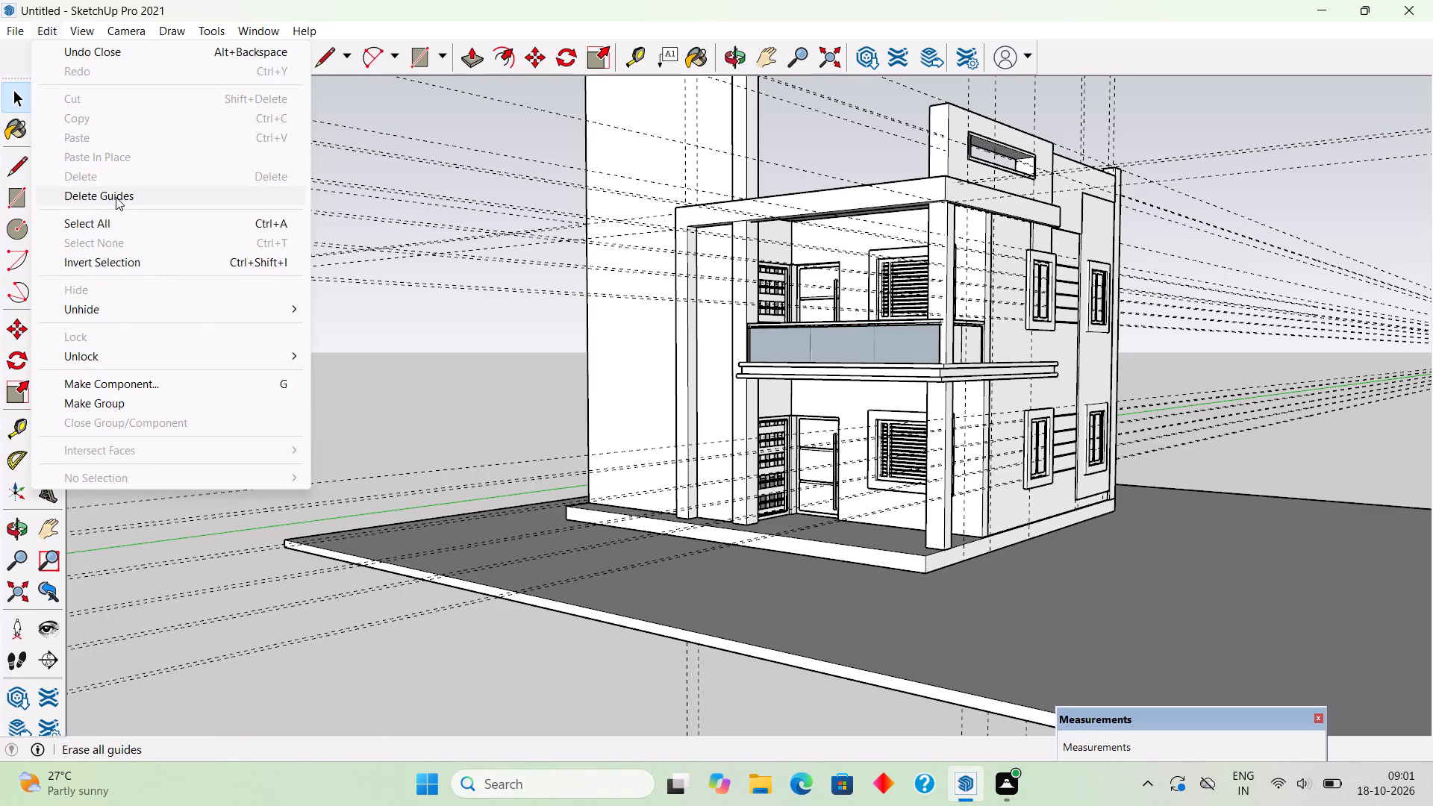
left_click(116, 197)
Place a guide across the roof slab along the tower column's inner base edge, parallel to the front beam.
middle_click_drag(598, 407, 348, 437)
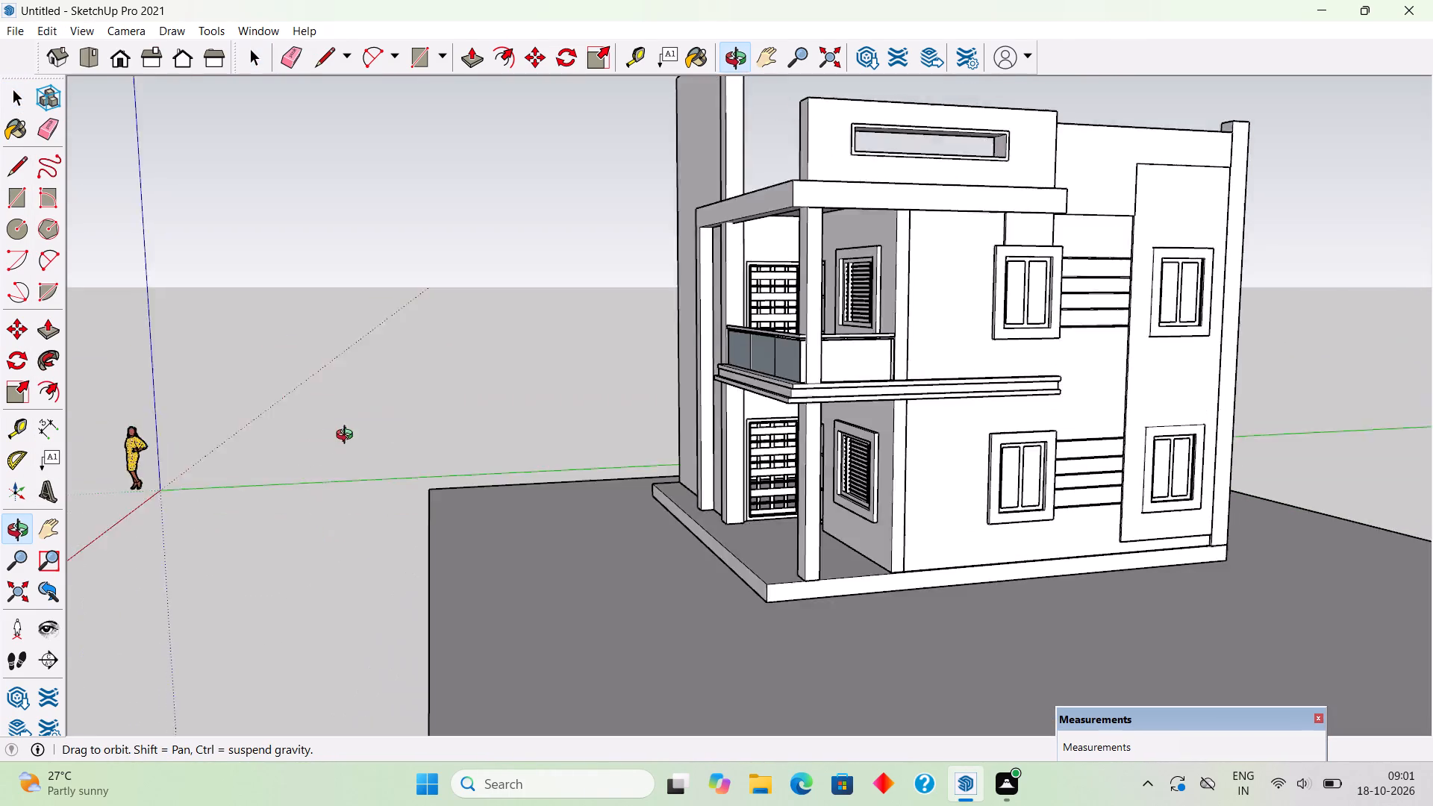
middle_click_drag(348, 437, 353, 443)
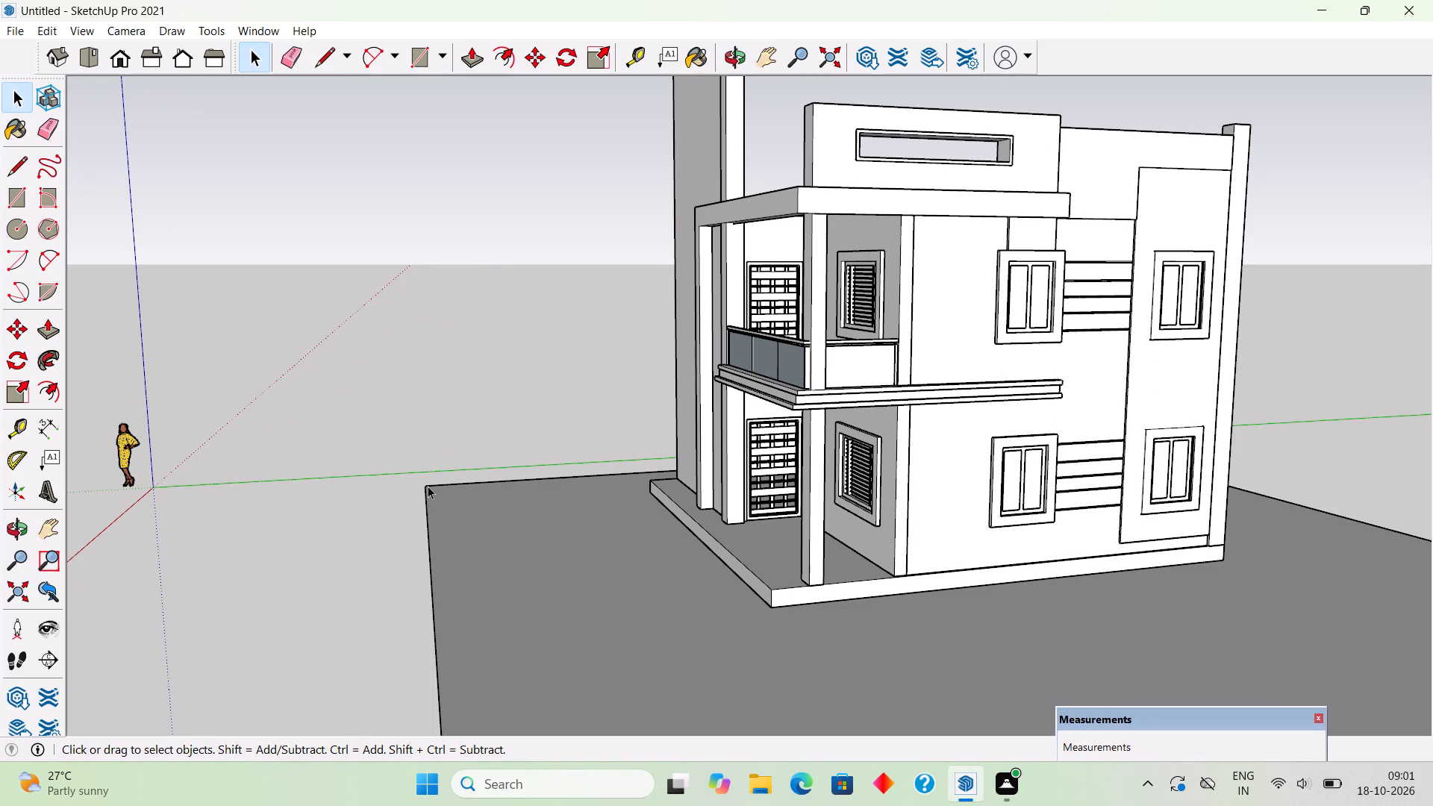
middle_click_drag(557, 304, 1116, 558)
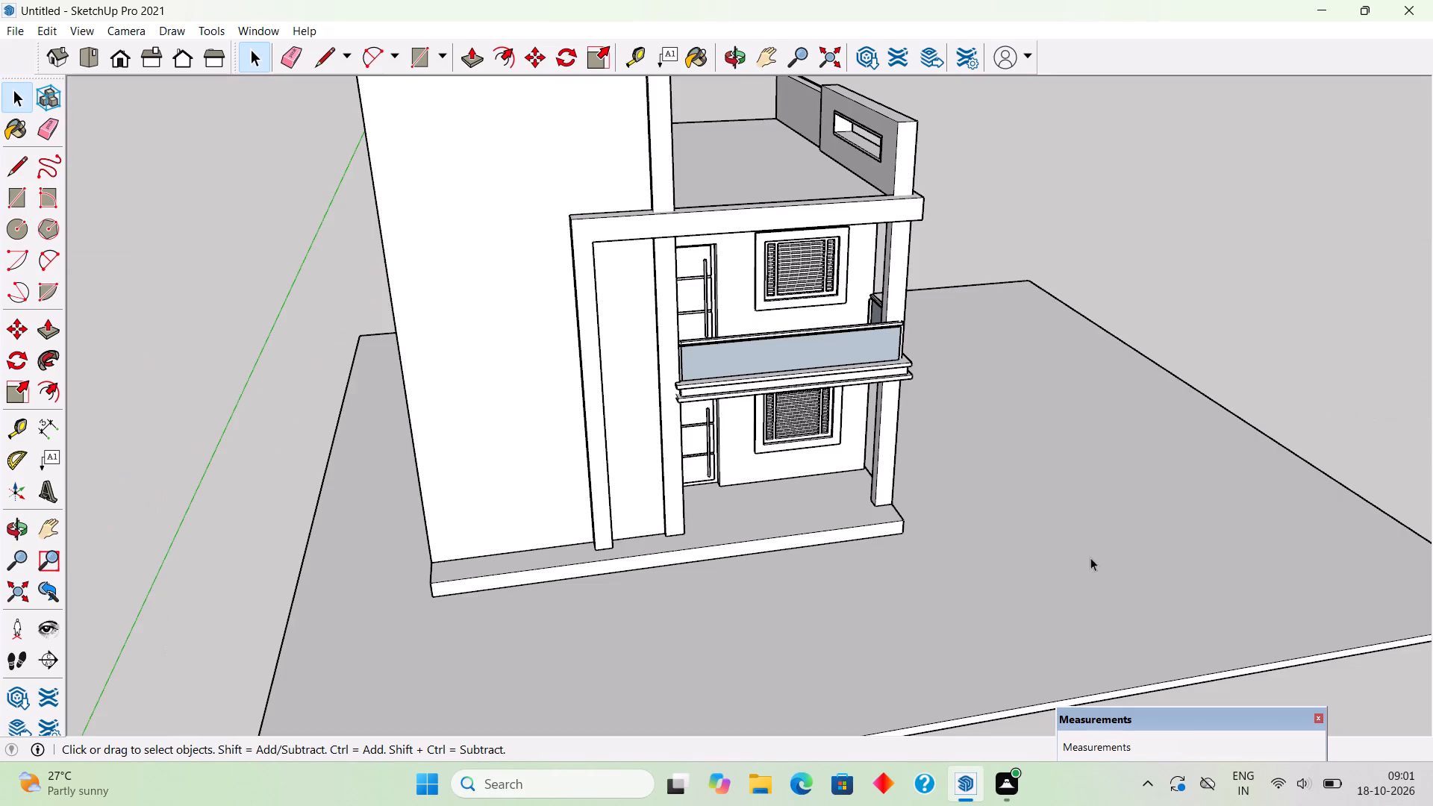
middle_click_drag(1043, 547, 746, 594)
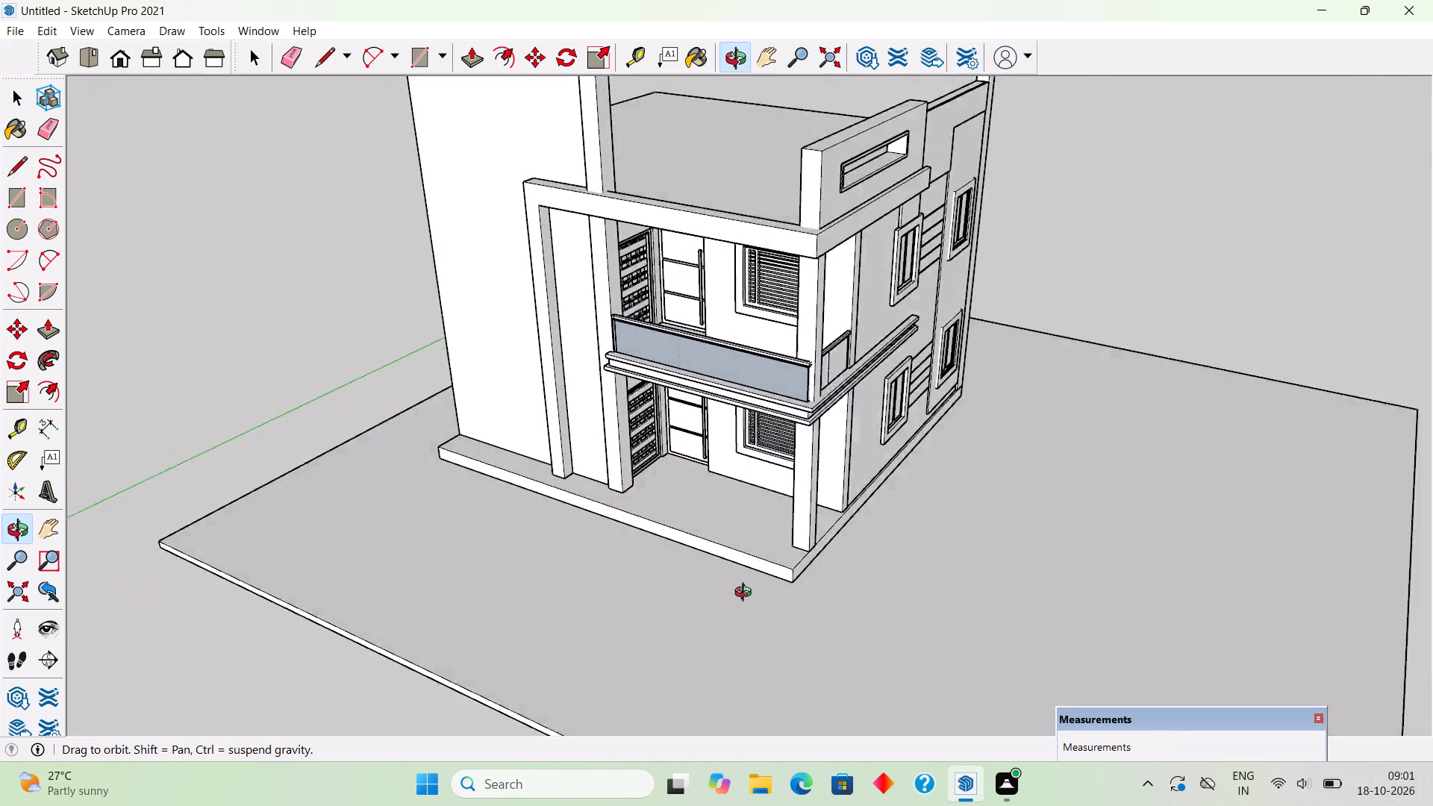
middle_click_drag(746, 594, 848, 724)
middle_click_drag(752, 355, 361, 437)
scroll(671, 199, "up", 7)
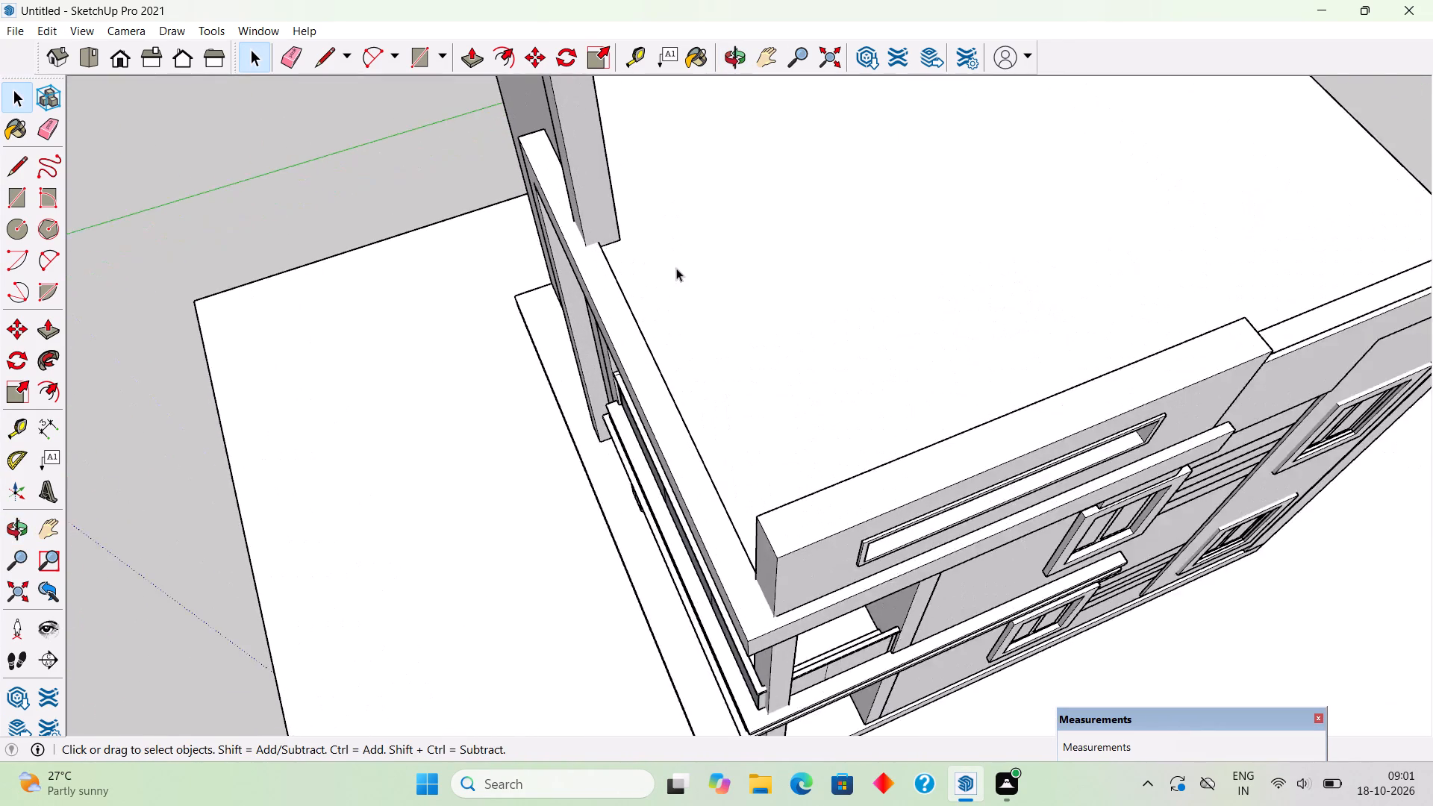
scroll(676, 268, "up", 3)
middle_click_drag(634, 319, 493, 286)
scroll(668, 205, "up", 1)
middle_click_drag(630, 205, 554, 211)
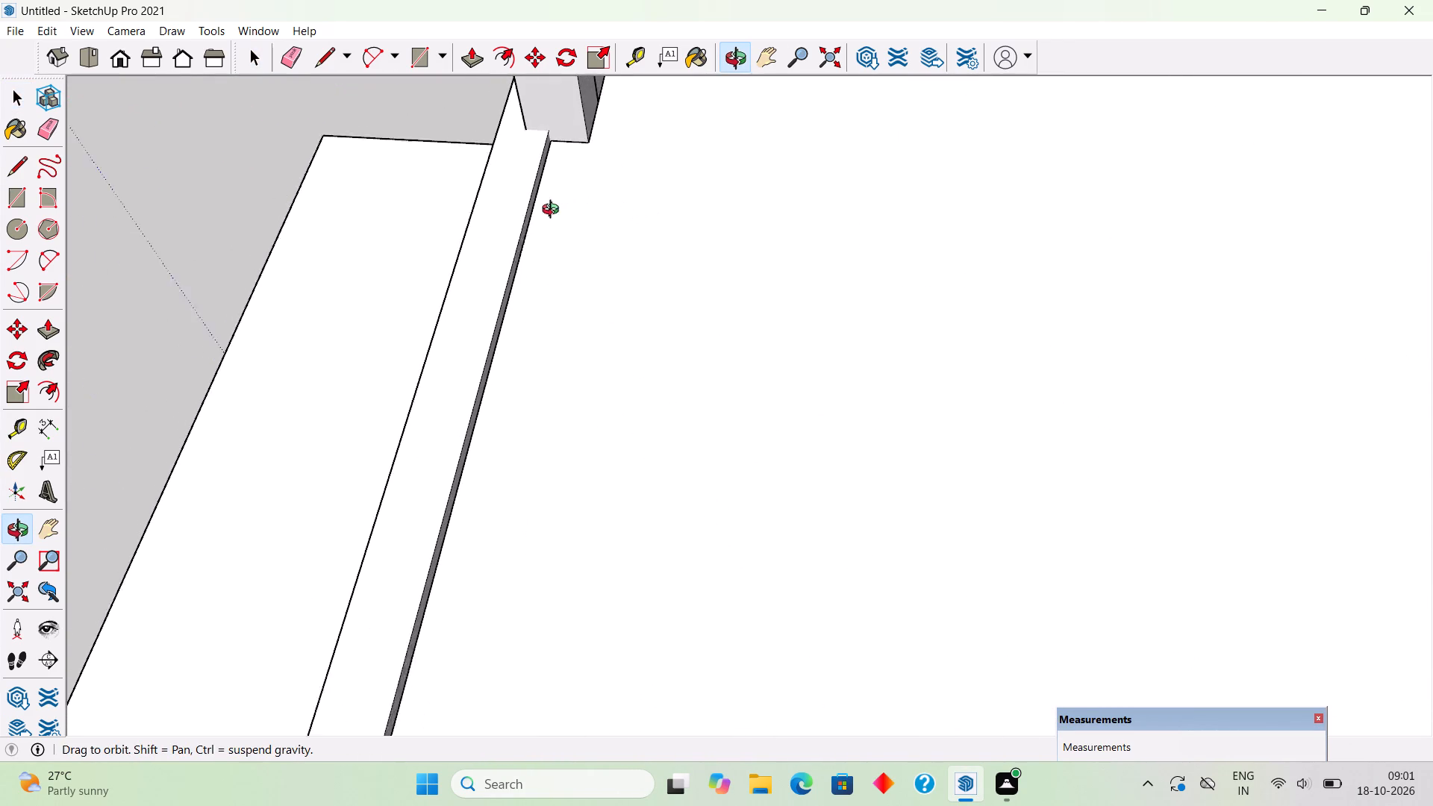
middle_click_drag(554, 211, 550, 211)
scroll(550, 211, "up", 1)
key("t")
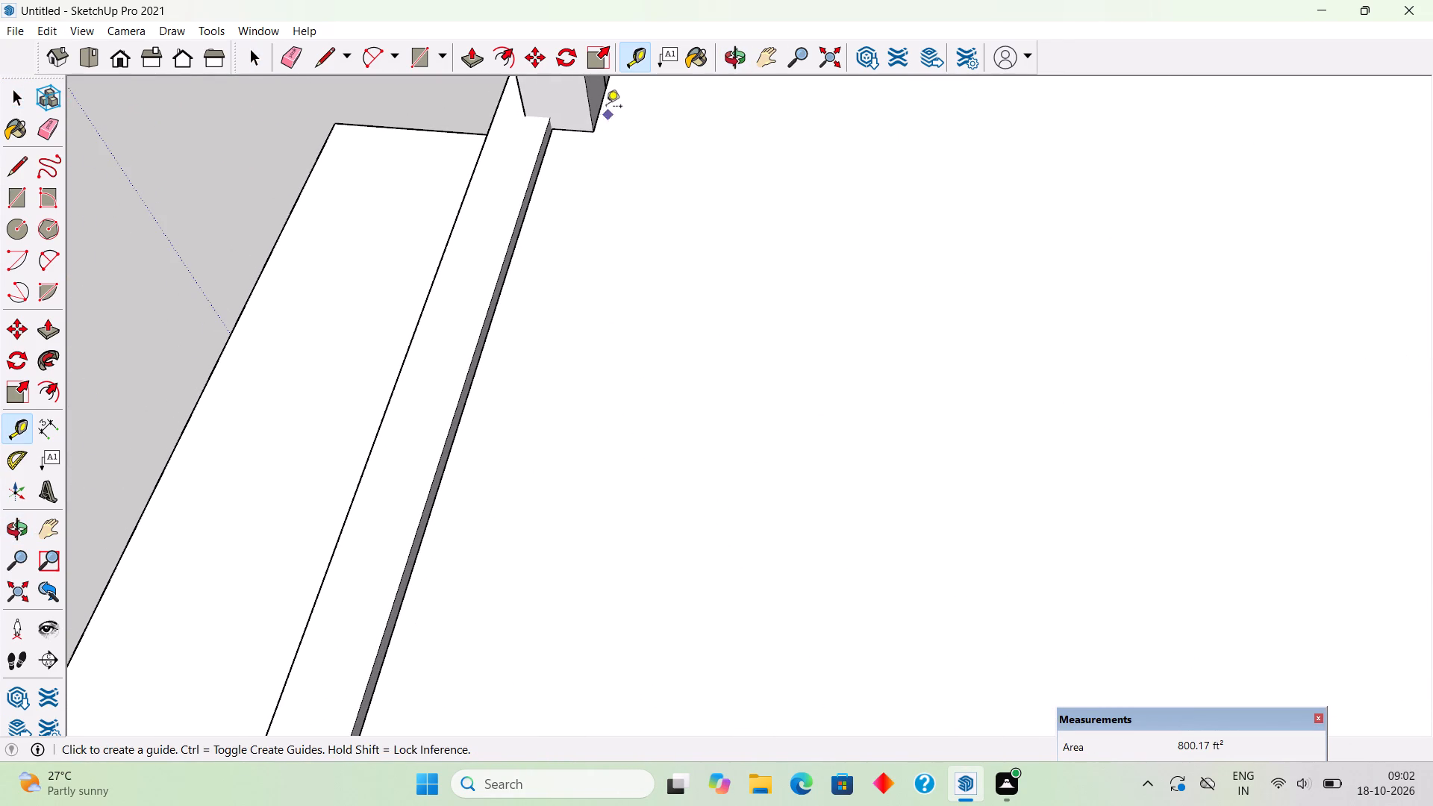
double_click(605, 107)
Draw a rectangle on the roof slab between the front beam and the guide, from the tower column to the side parapet.
key("r")
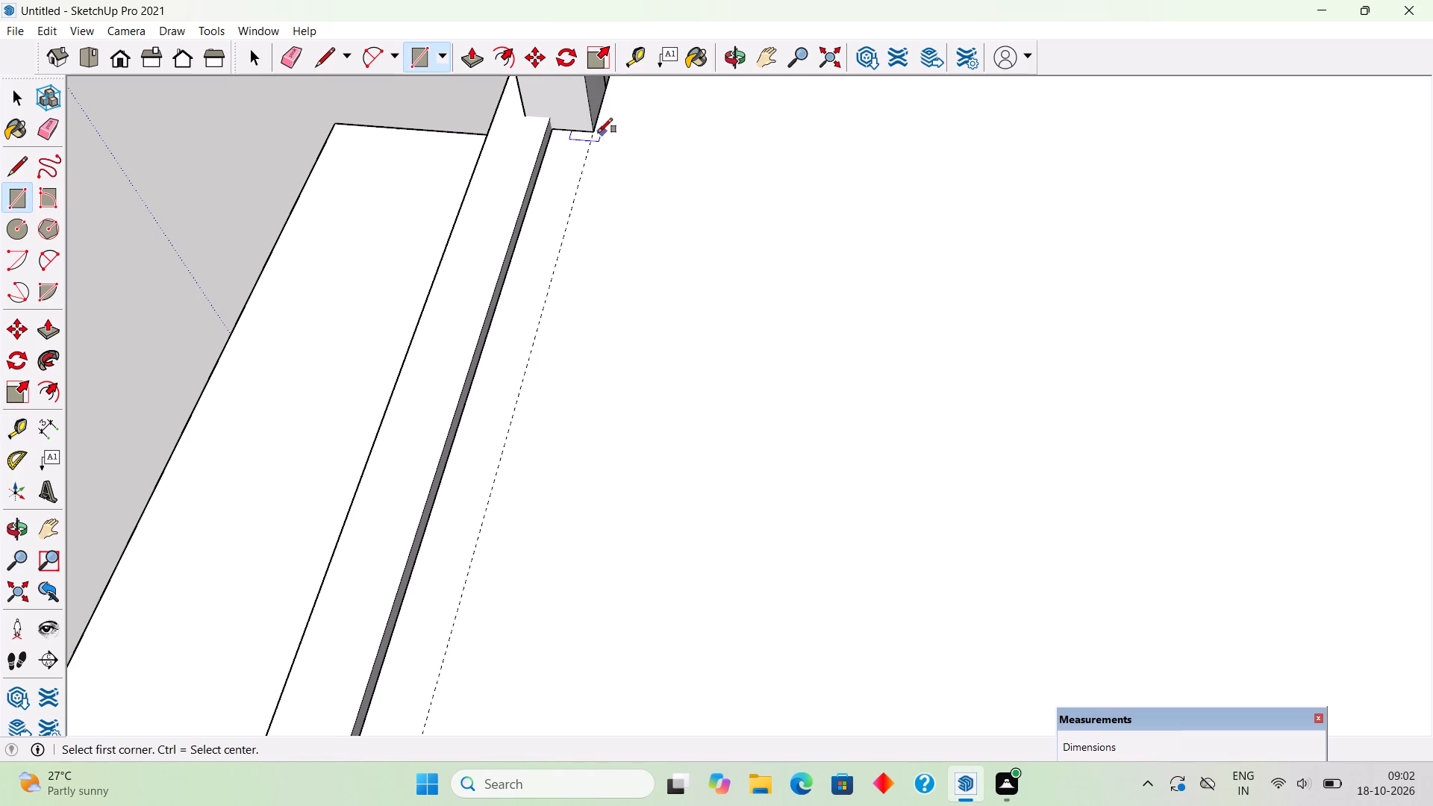
left_click(555, 130)
scroll(593, 231, "down", 4)
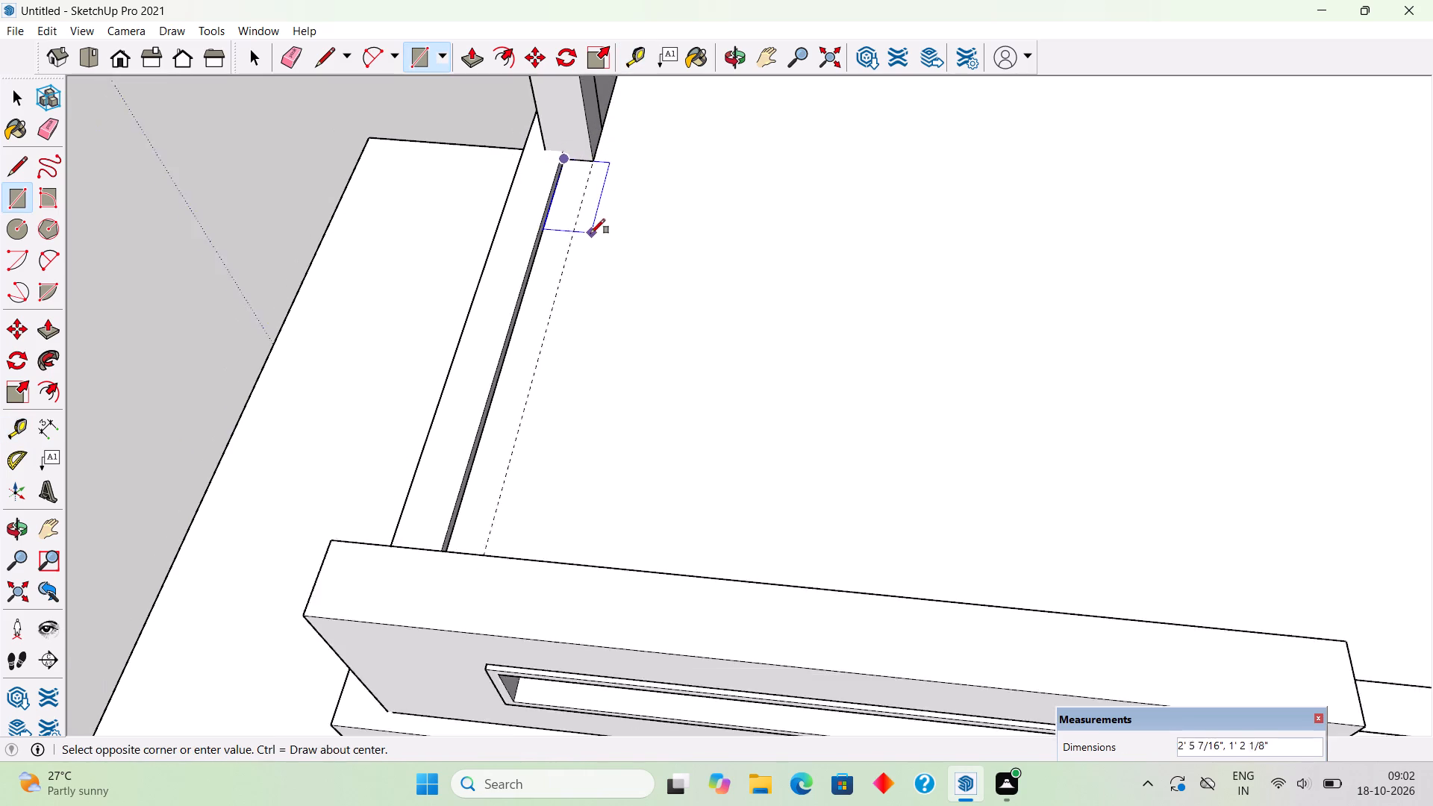
middle_click_drag(590, 234, 444, 440)
scroll(443, 438, "down", 3)
scroll(378, 731, "up", 4)
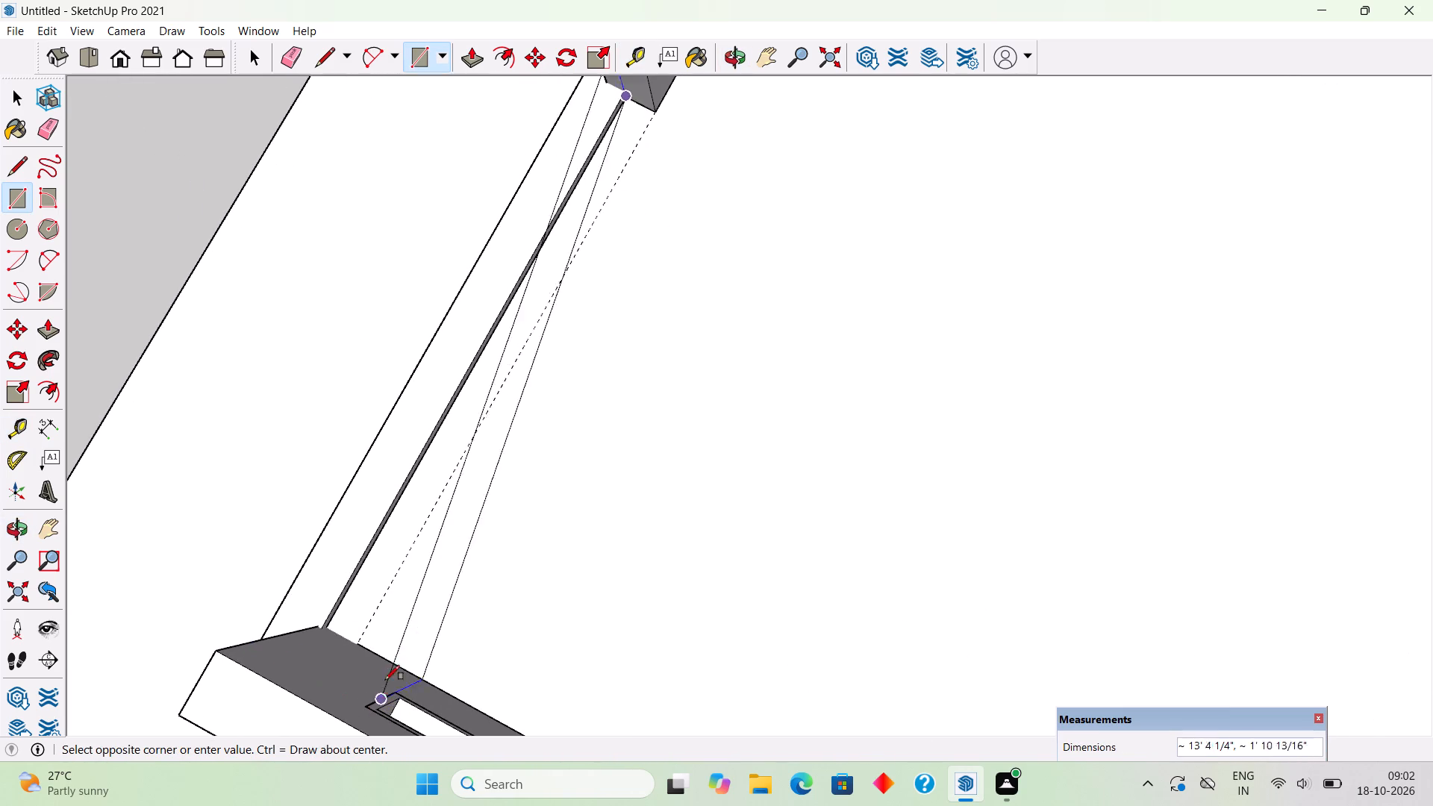
scroll(380, 655, "up", 4)
left_click(360, 647)
Raise the new roof strip 3" with Push/Pull, level with the top of the front beam.
key("p")
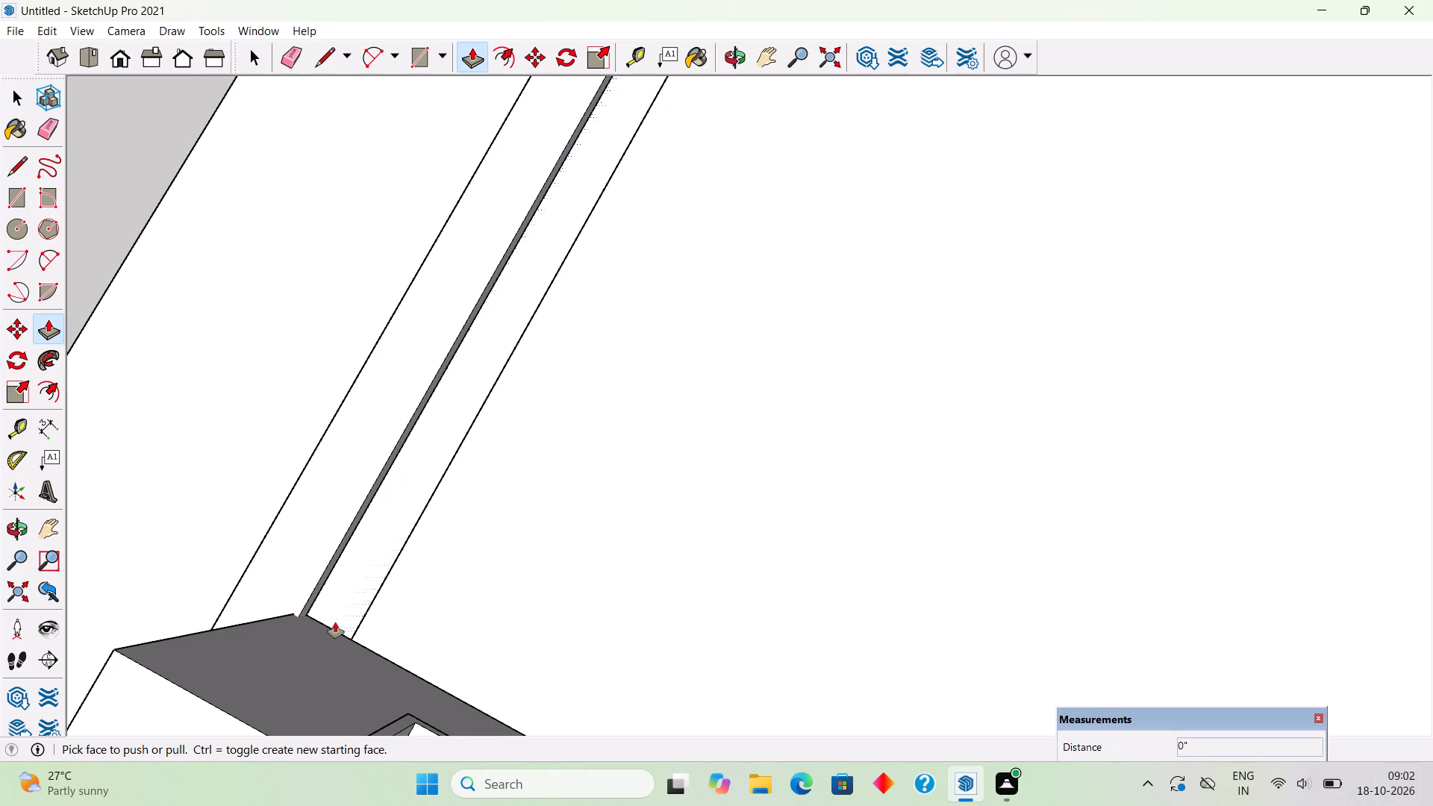
left_click(335, 622)
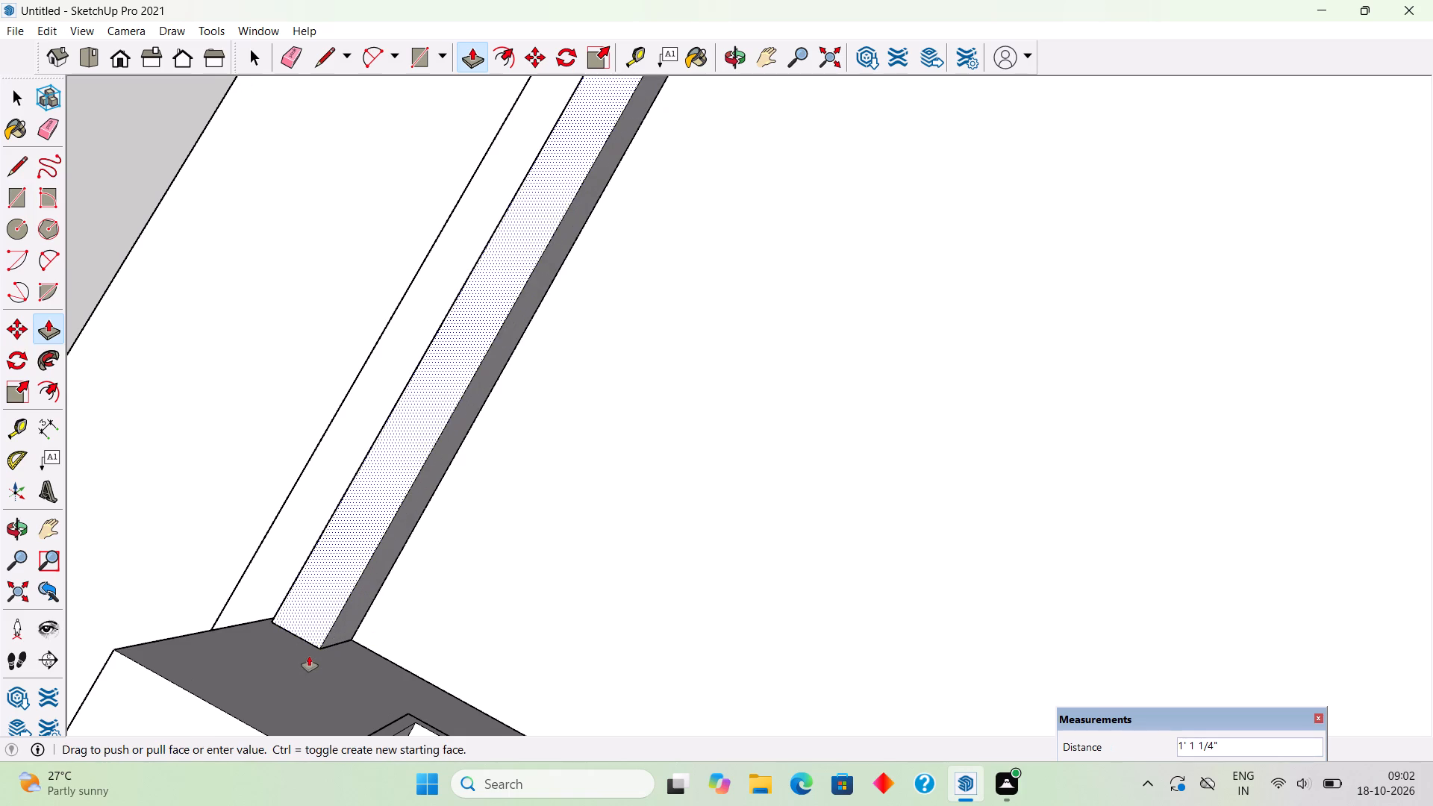
scroll(309, 656, "down", 4)
middle_click_drag(309, 656, 870, 448)
scroll(868, 449, "down", 3)
middle_click_drag(905, 515, 1036, 391)
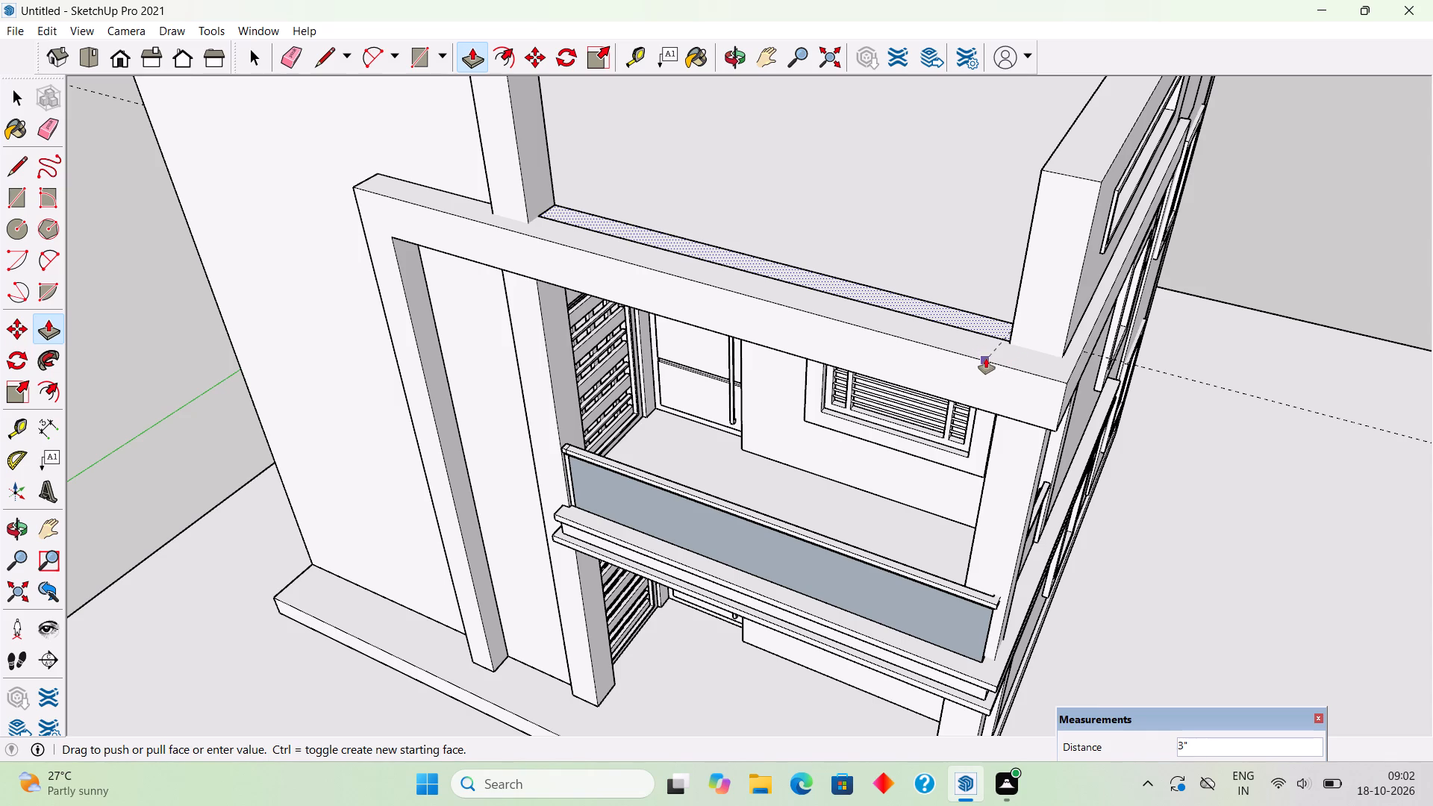
left_click(988, 359)
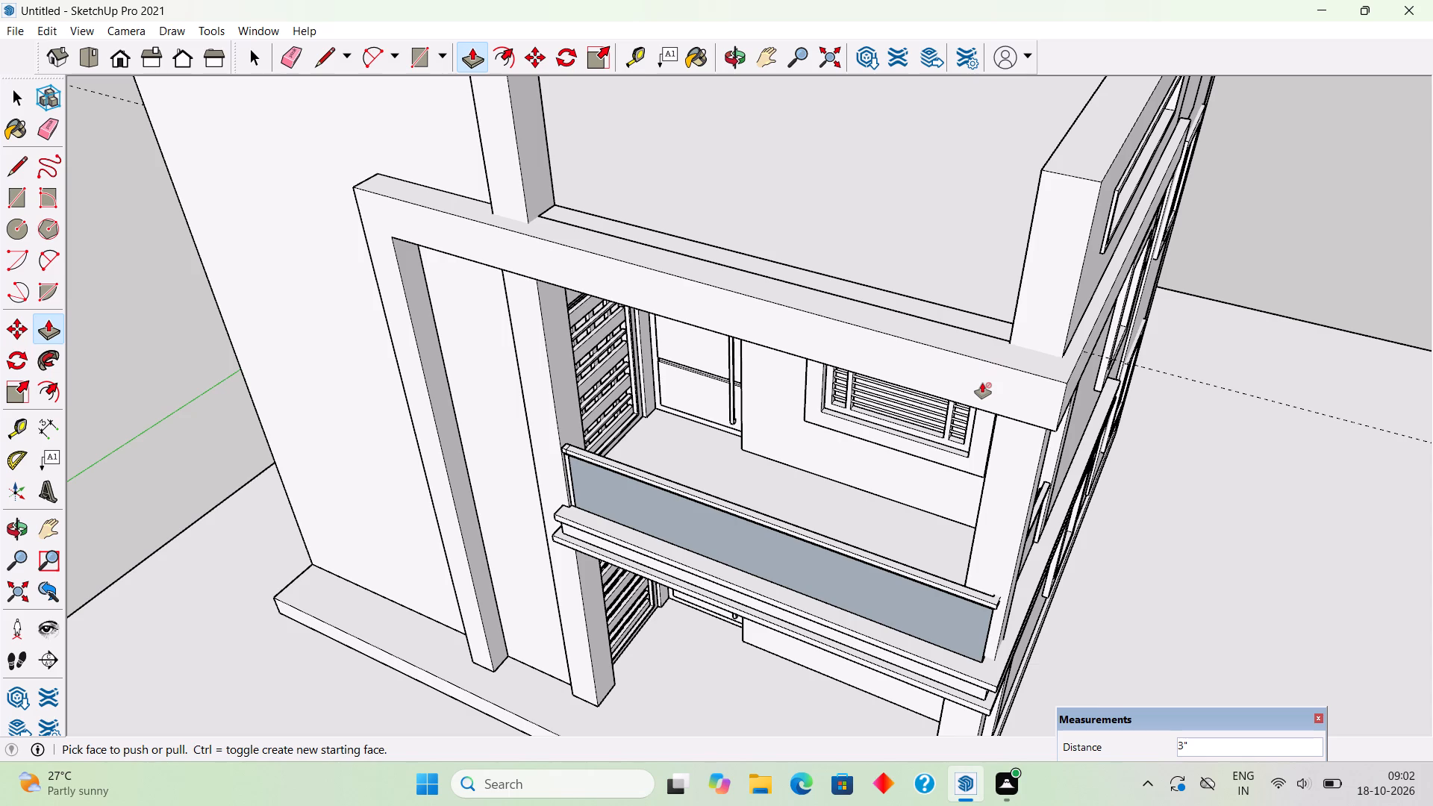
Raise the roof strip's top face another 1' to form a low front parapet.
left_click(961, 315)
type("1'")
key("Return")
key("space")
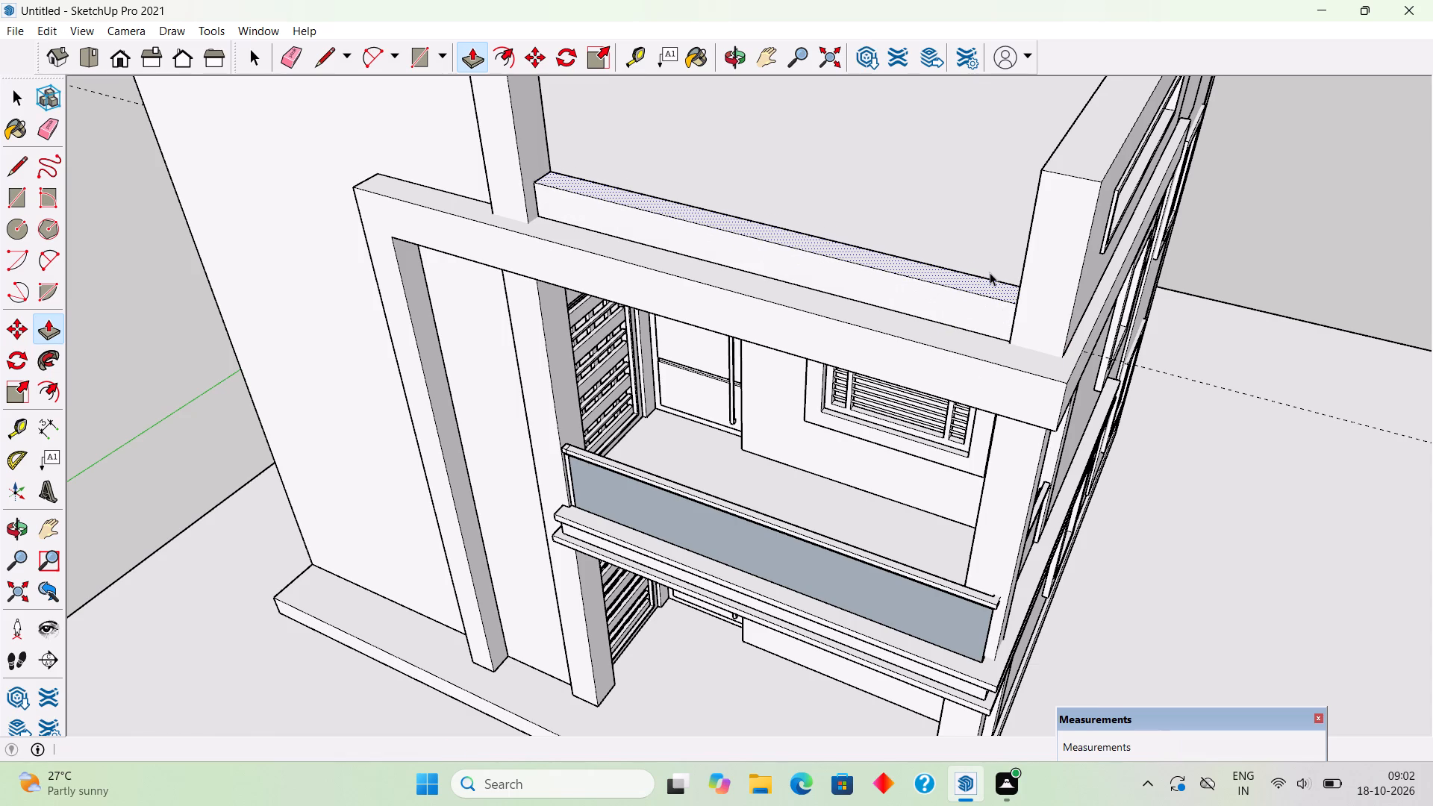
Select all the connected geometry of the low front parapet and make it a group.
scroll(990, 272, "down", 5)
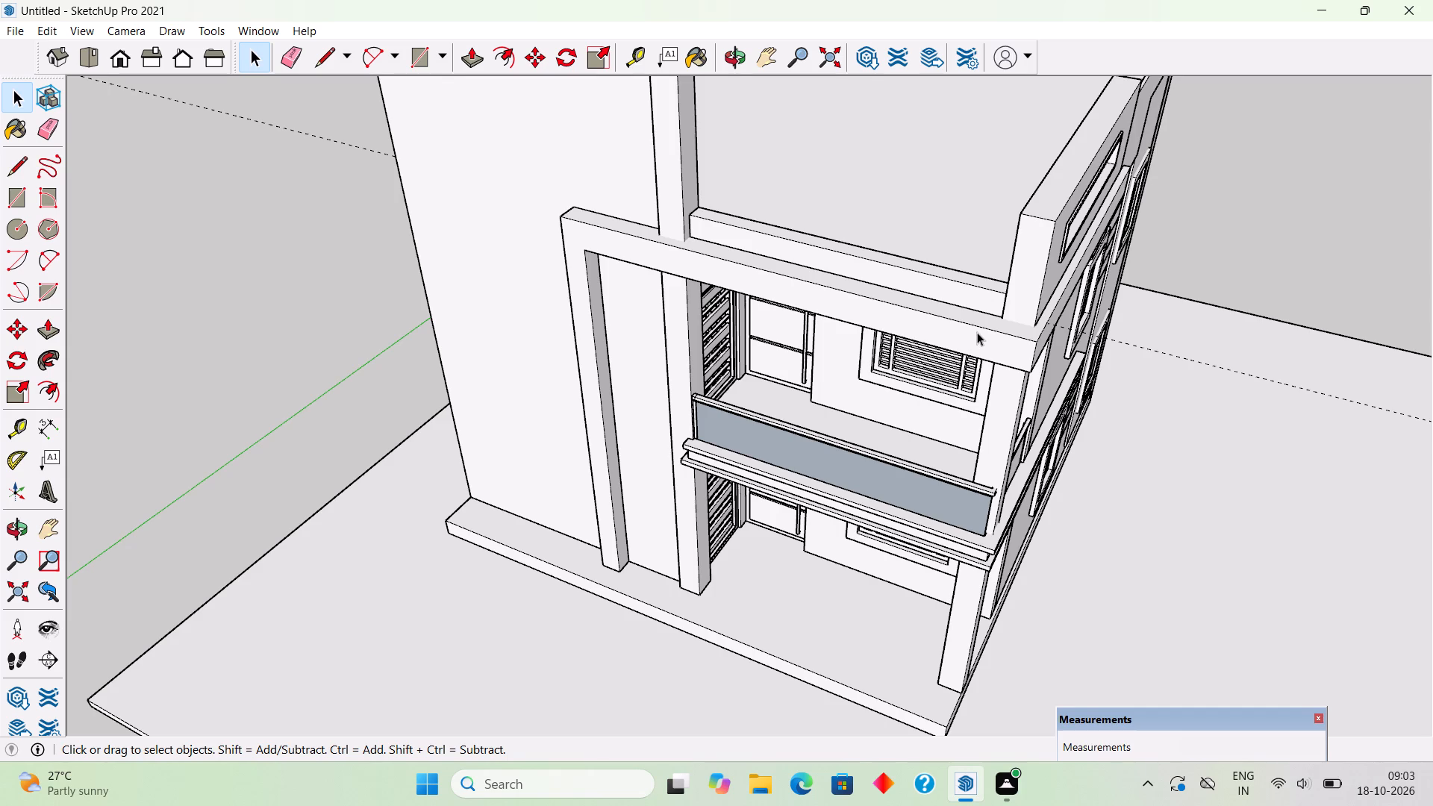
middle_click_drag(949, 440, 964, 404)
scroll(964, 404, "down", 4)
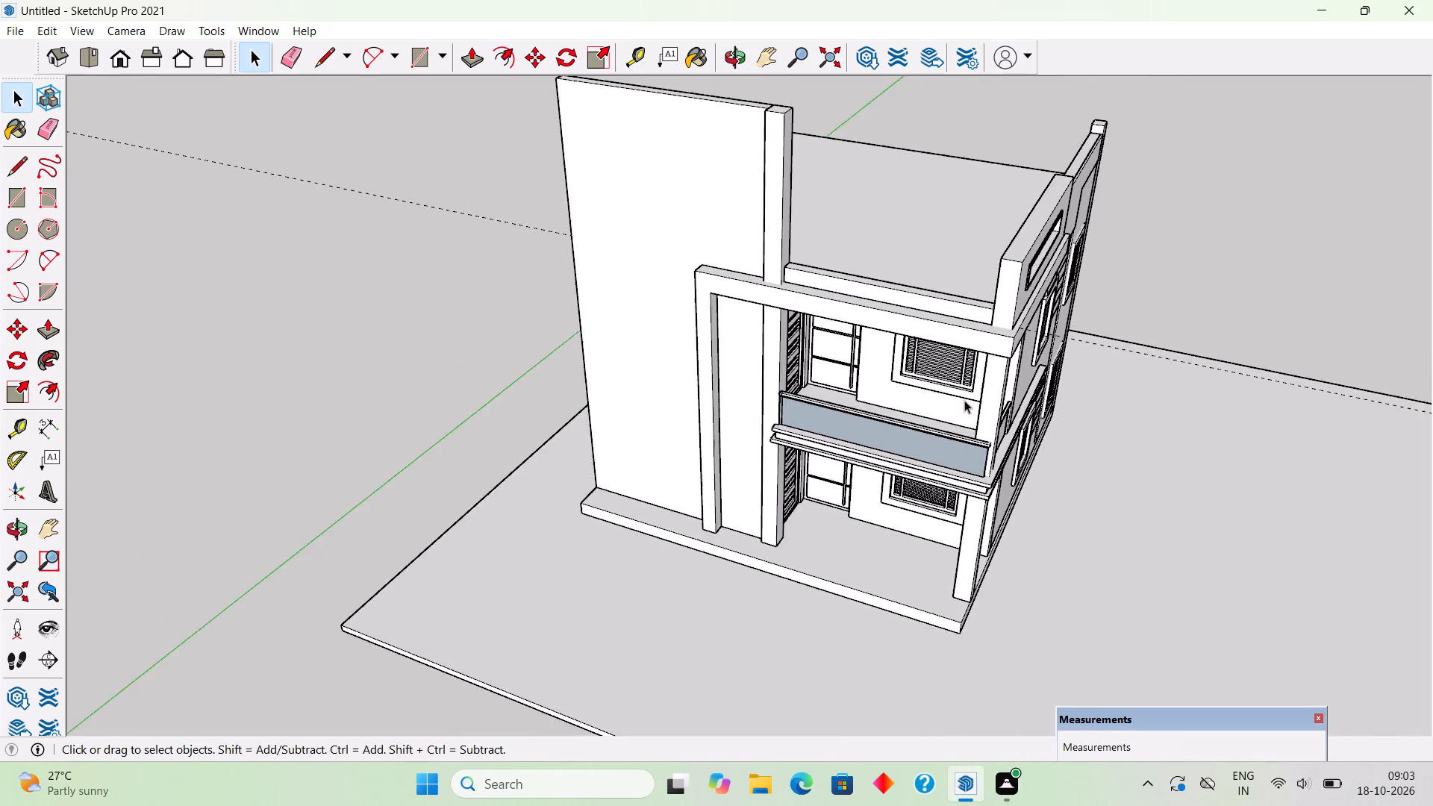
scroll(964, 400, "down", 5)
middle_click_drag(947, 538, 1011, 331)
scroll(983, 252, "up", 11)
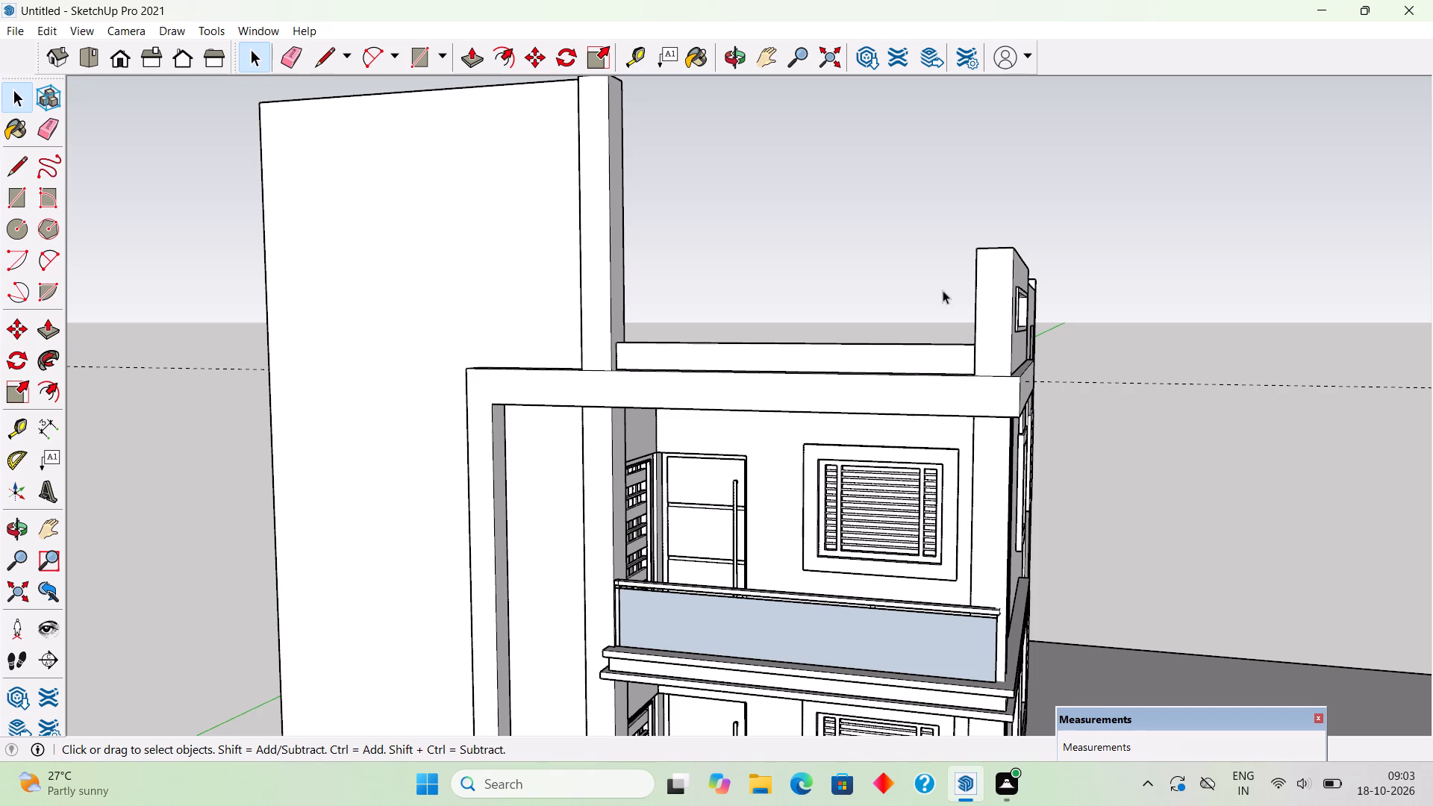
middle_click_drag(948, 335, 961, 375)
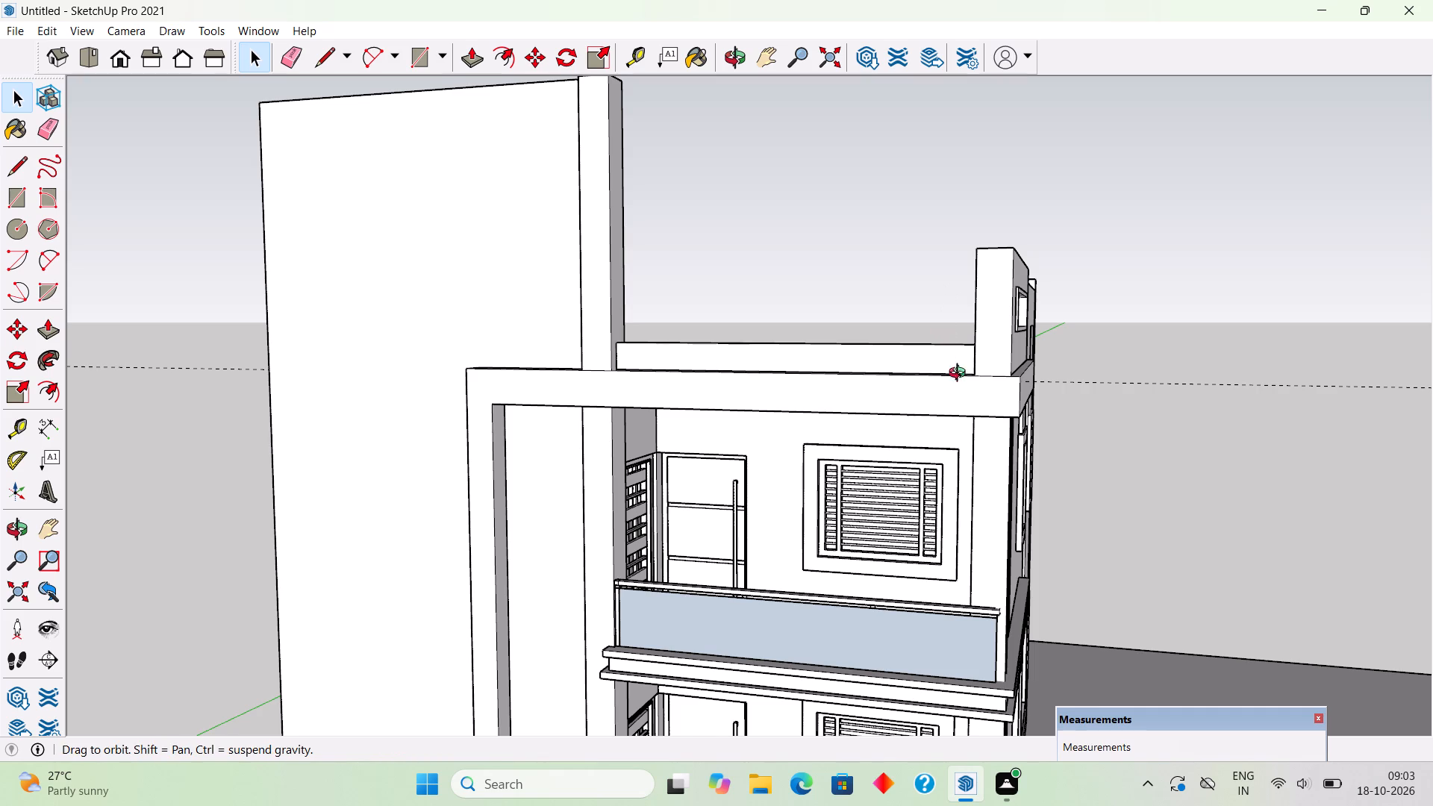
middle_click_drag(961, 375, 984, 458)
middle_click_drag(979, 389, 941, 489)
scroll(888, 529, "up", 6)
triple_click(917, 505)
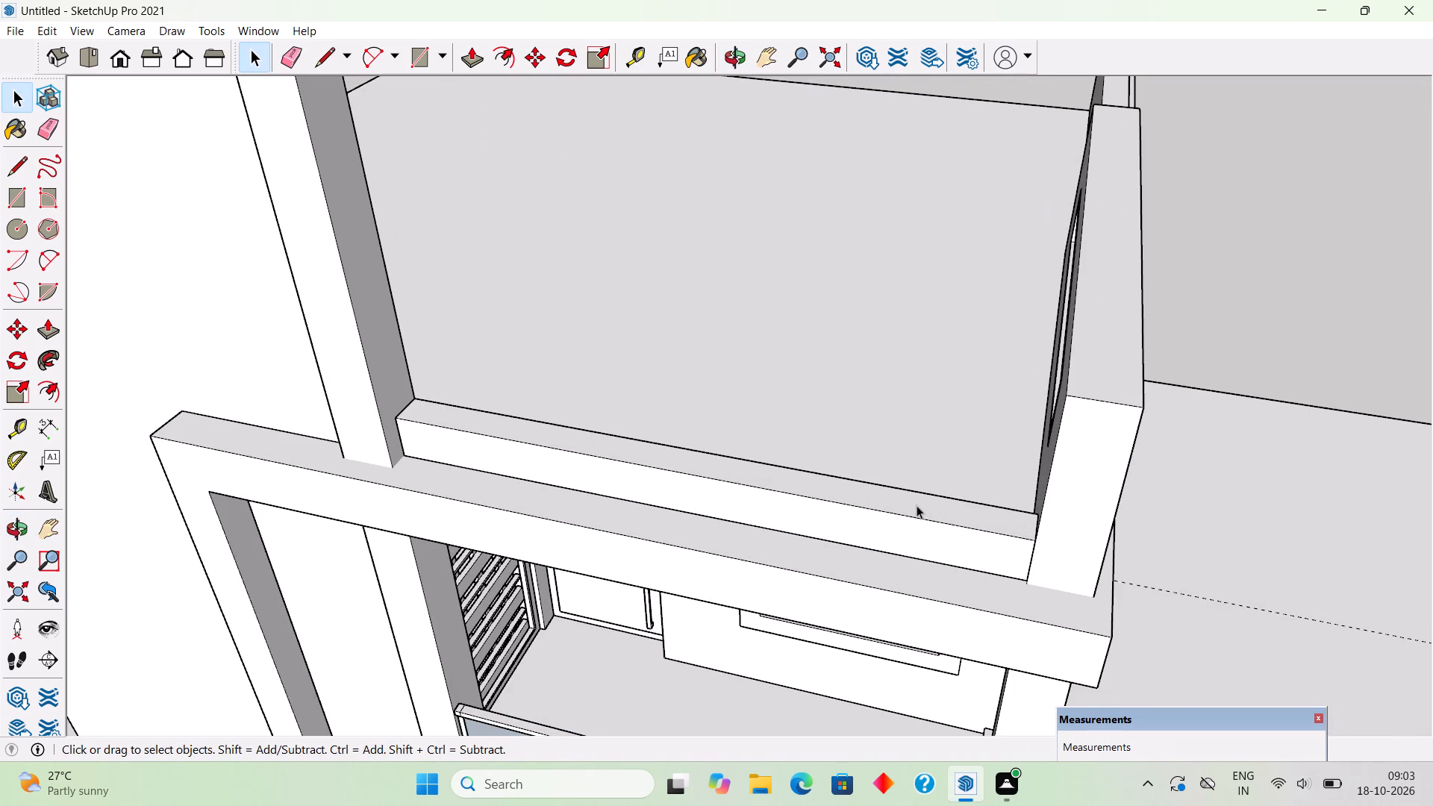
right_click(917, 505)
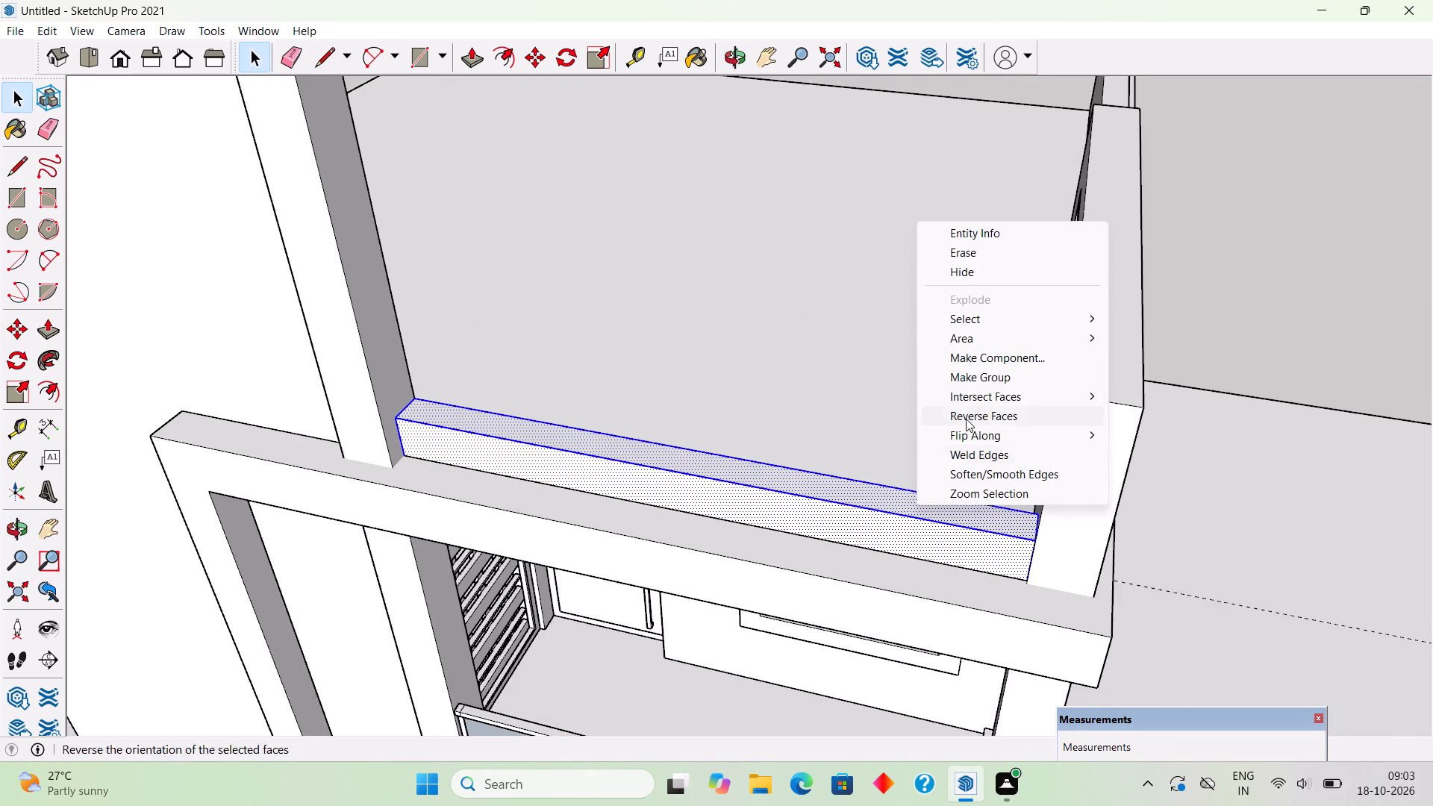
left_click(987, 378)
Open the front parapet group, lower its top face 2" with Push/Pull, and close the group.
triple_click(949, 541)
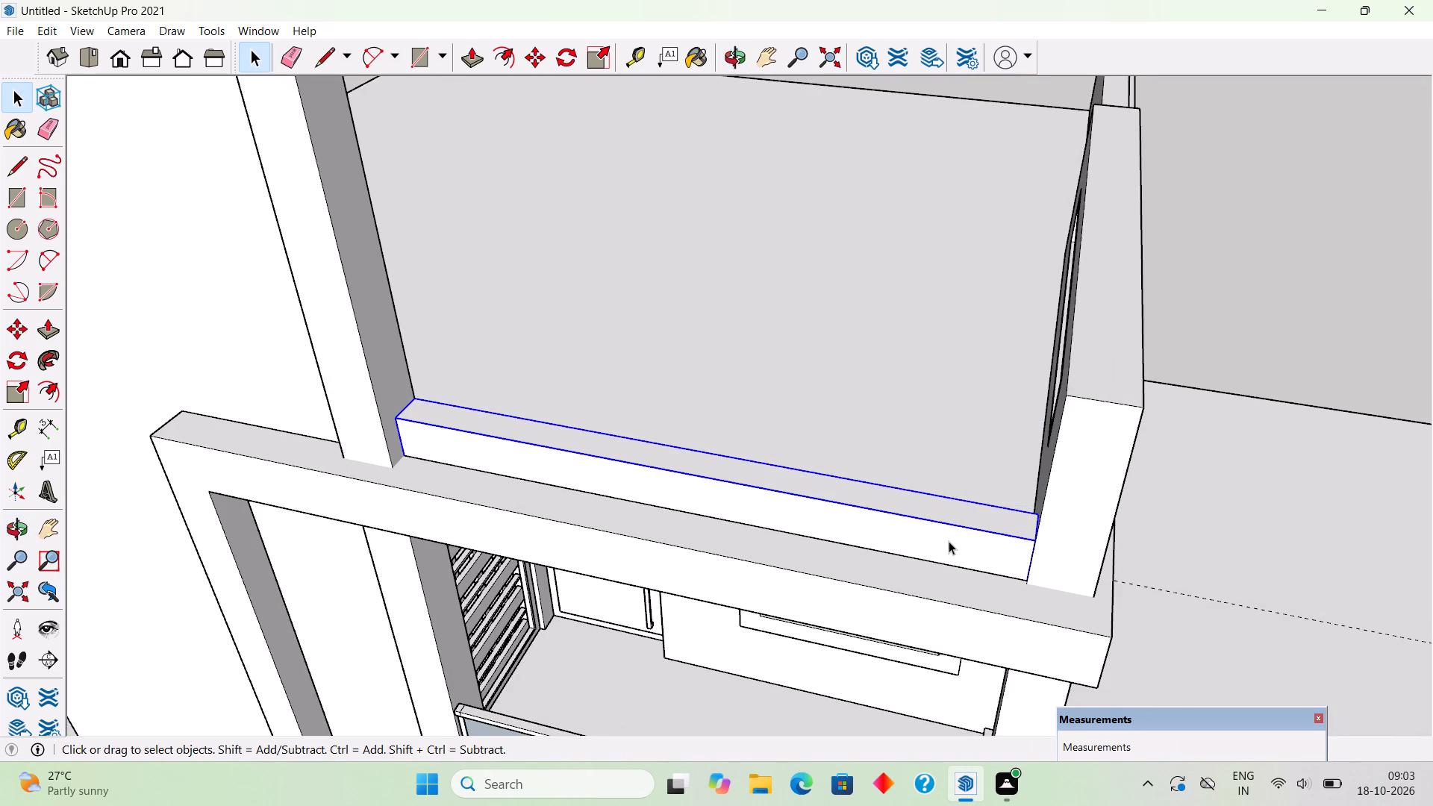
key("p")
left_click(967, 516)
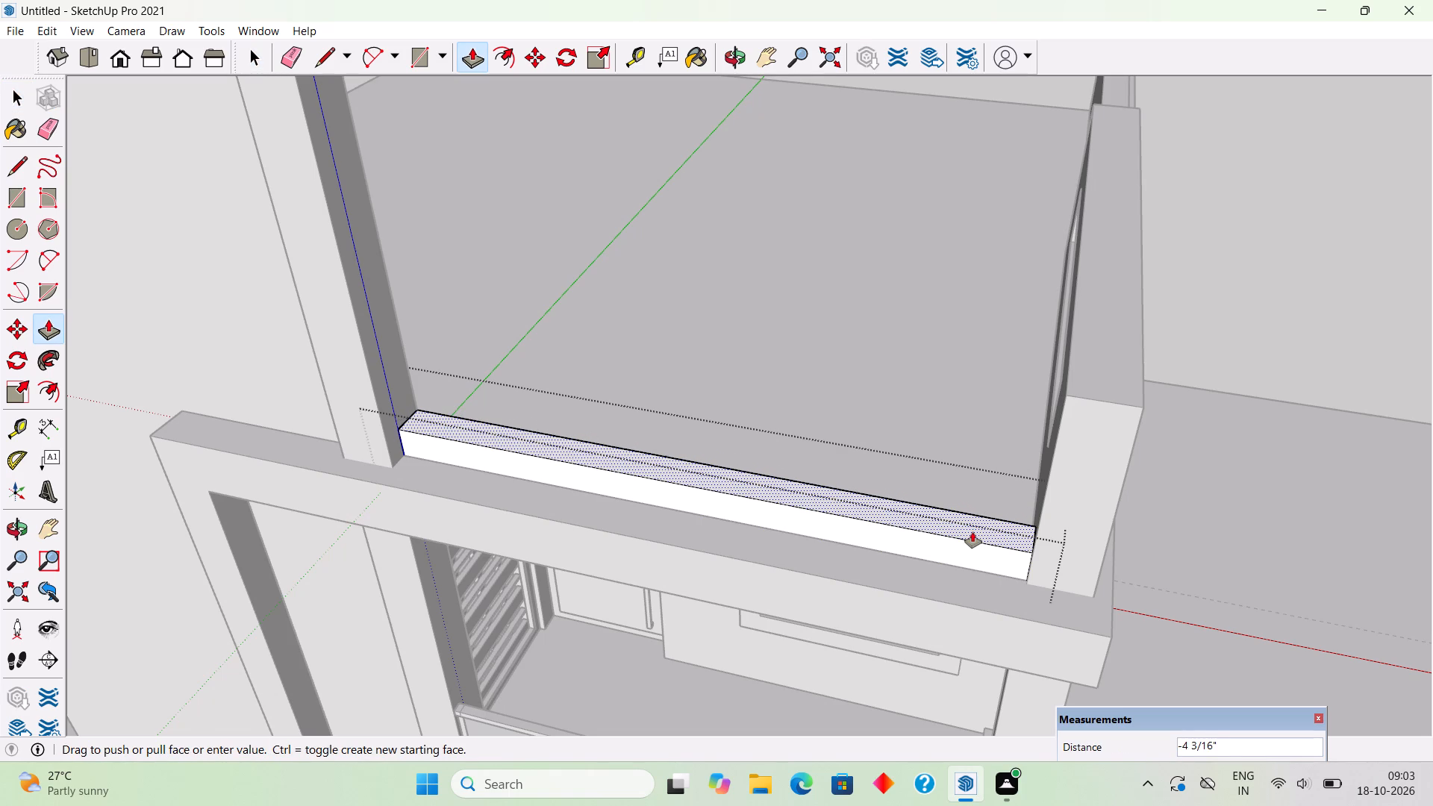
type("2\"")
key("Return")
key("space")
scroll(972, 532, "down", 6)
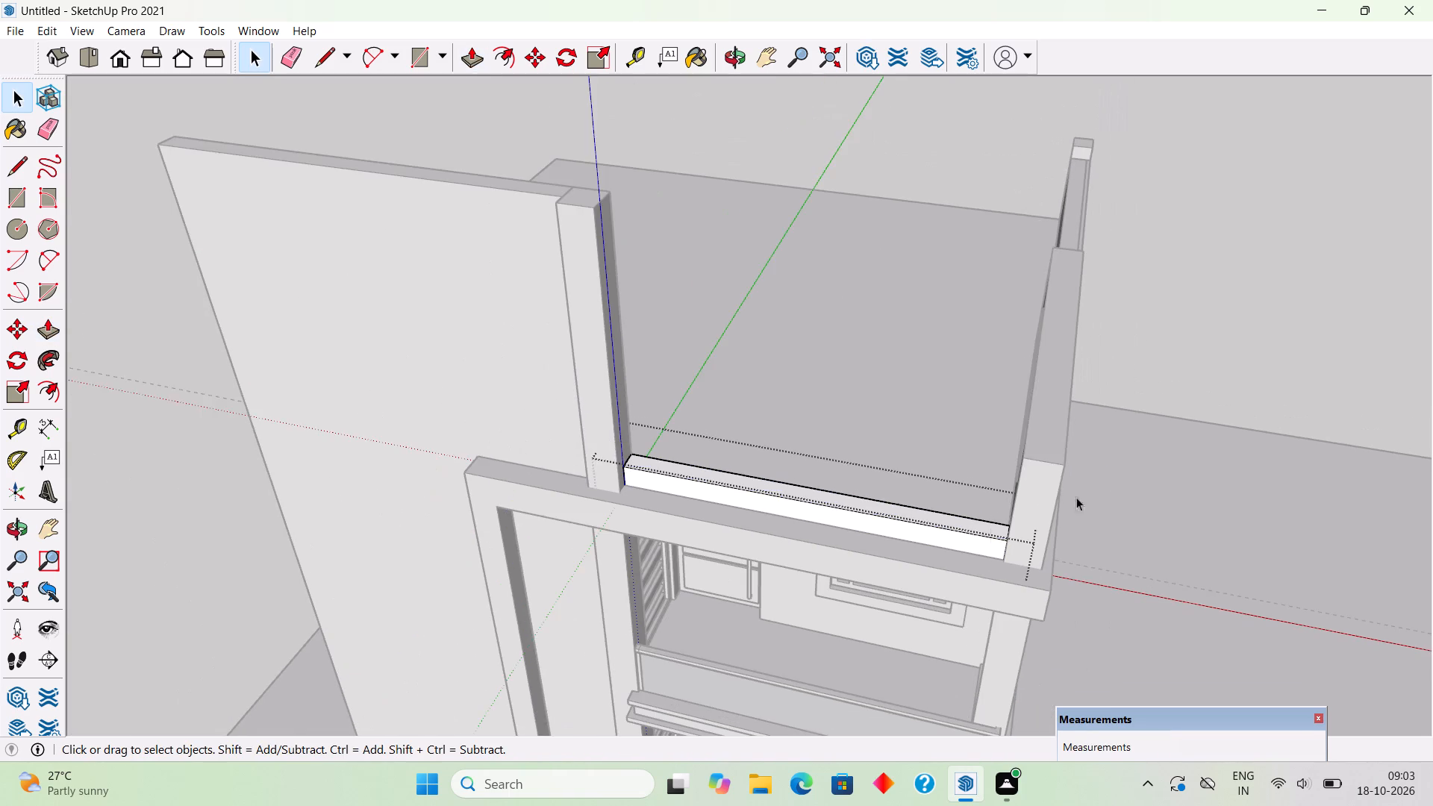
left_click(1167, 361)
middle_click_drag(976, 560, 1042, 303)
scroll(1042, 302, "down", 4)
middle_click_drag(1040, 416, 1037, 384)
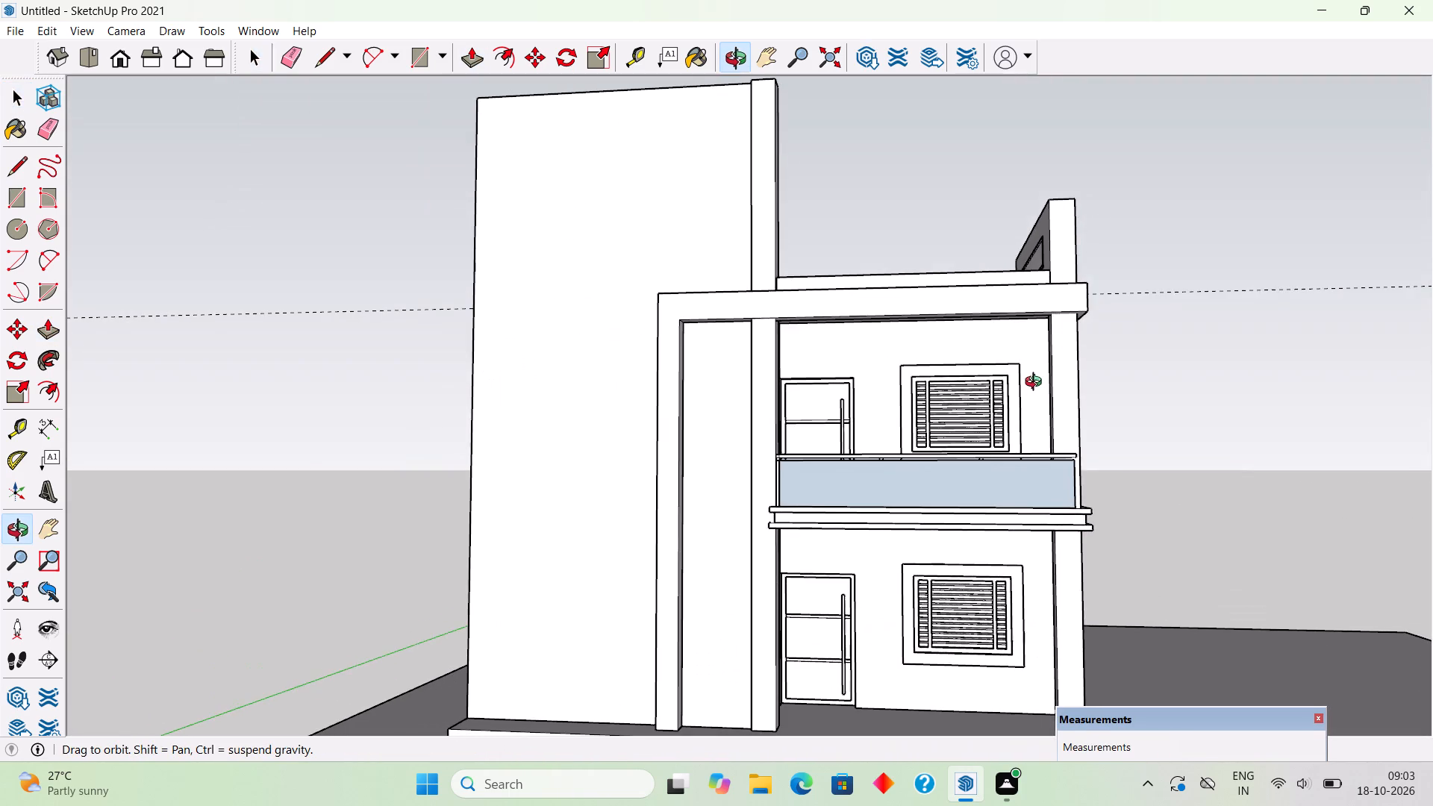
middle_click_drag(1037, 384, 1049, 405)
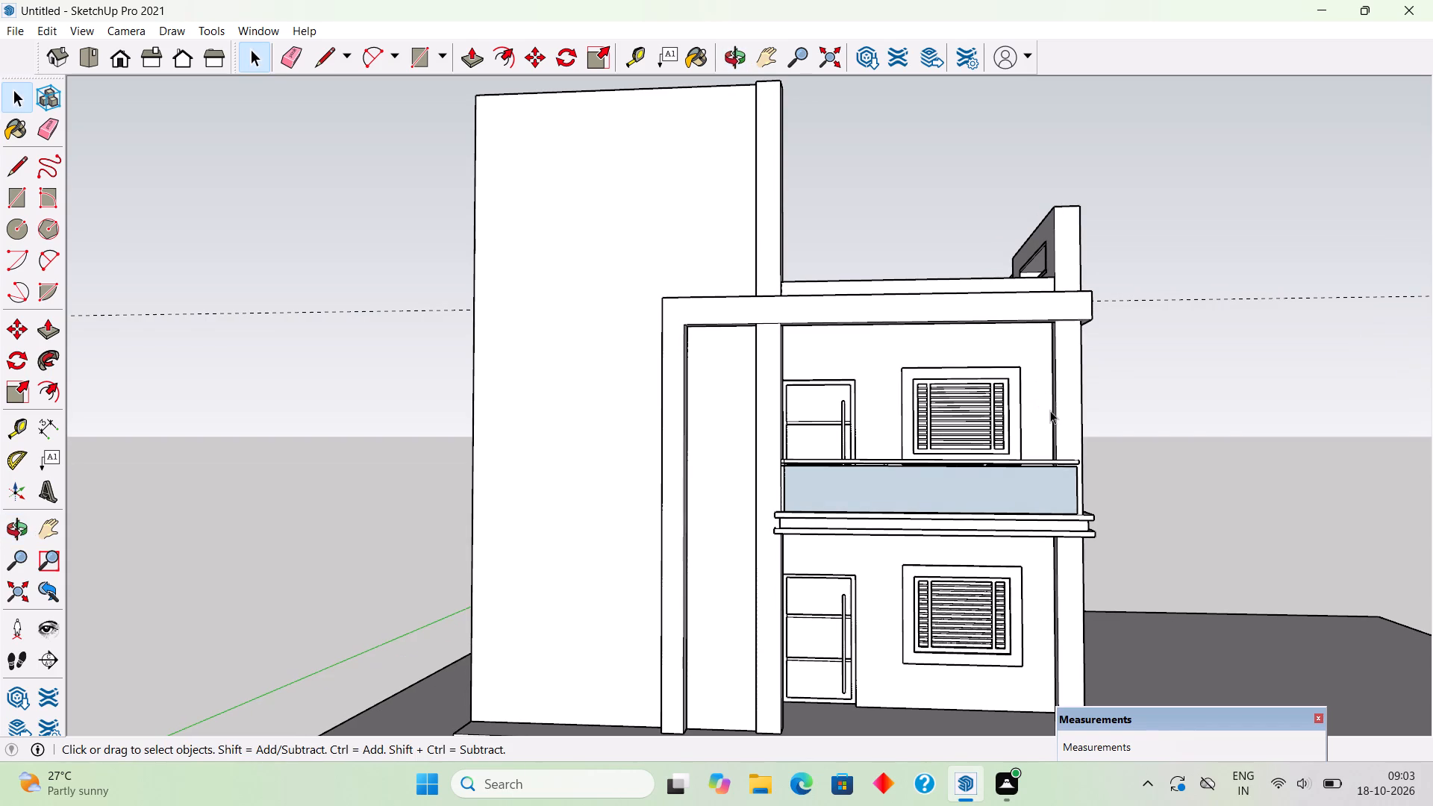
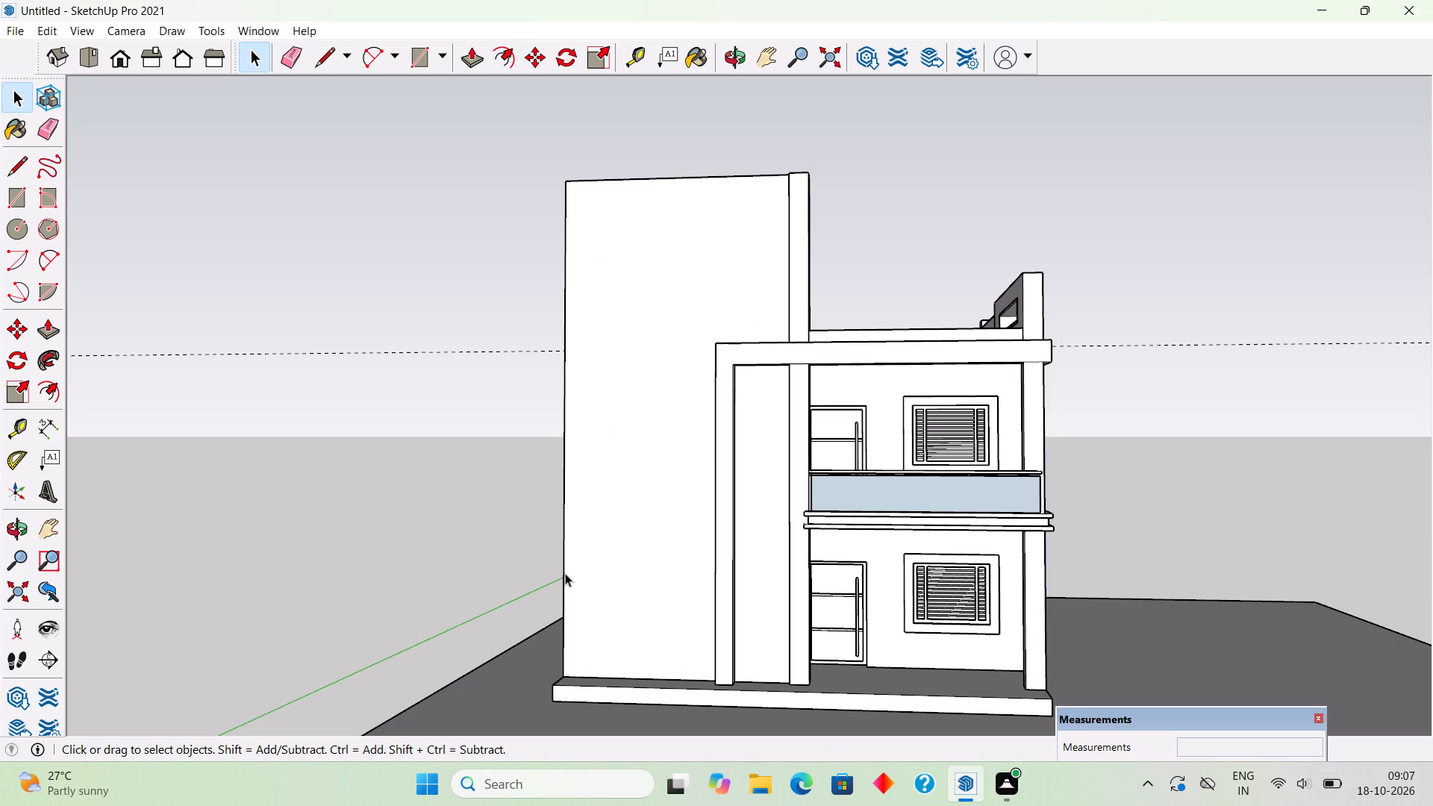
Examine the house from the front, above and the side to review the new roof parapet and facade.
middle_click_drag(710, 466, 772, 656)
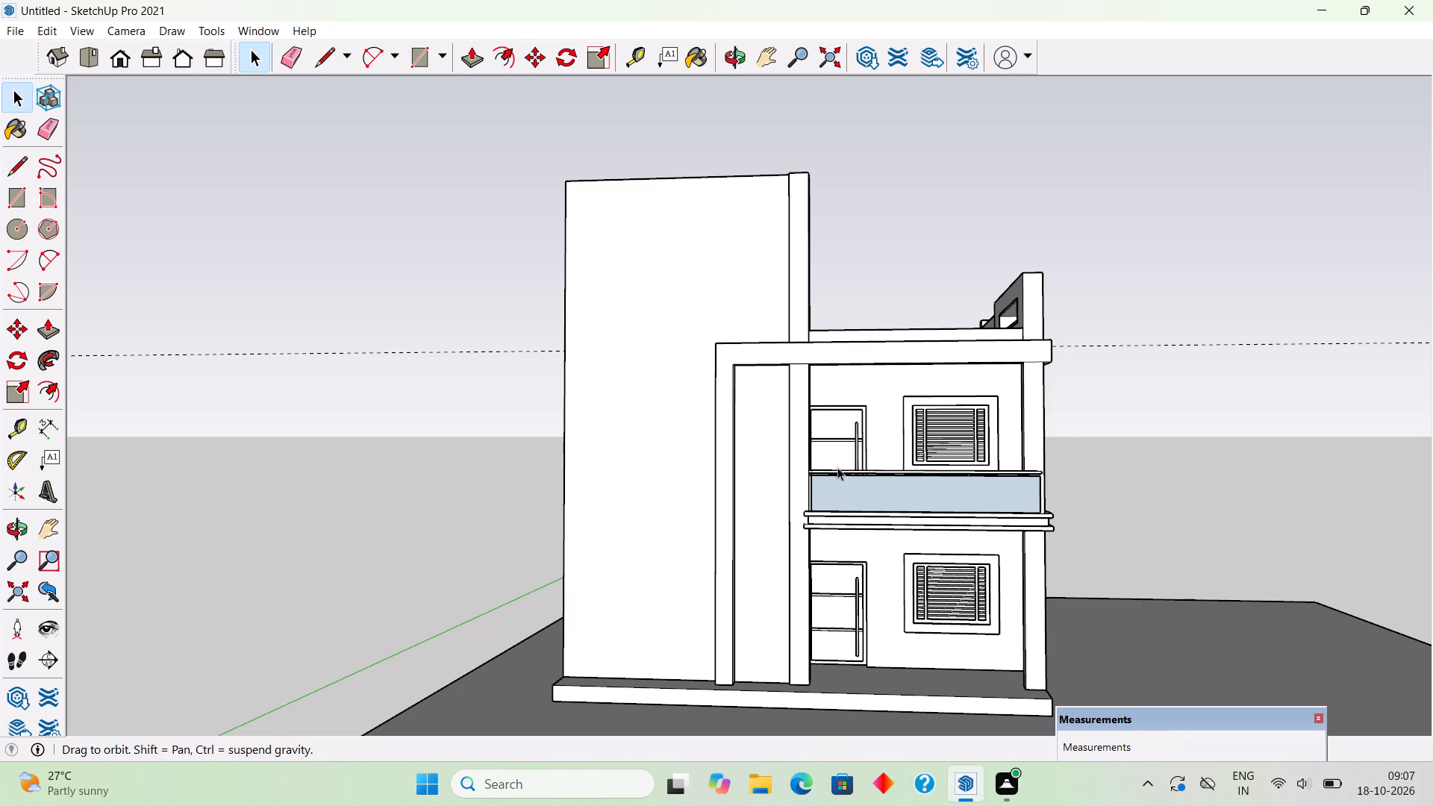
middle_click_drag(837, 472, 832, 534)
scroll(922, 436, "up", 4)
middle_click_drag(943, 417, 645, 389)
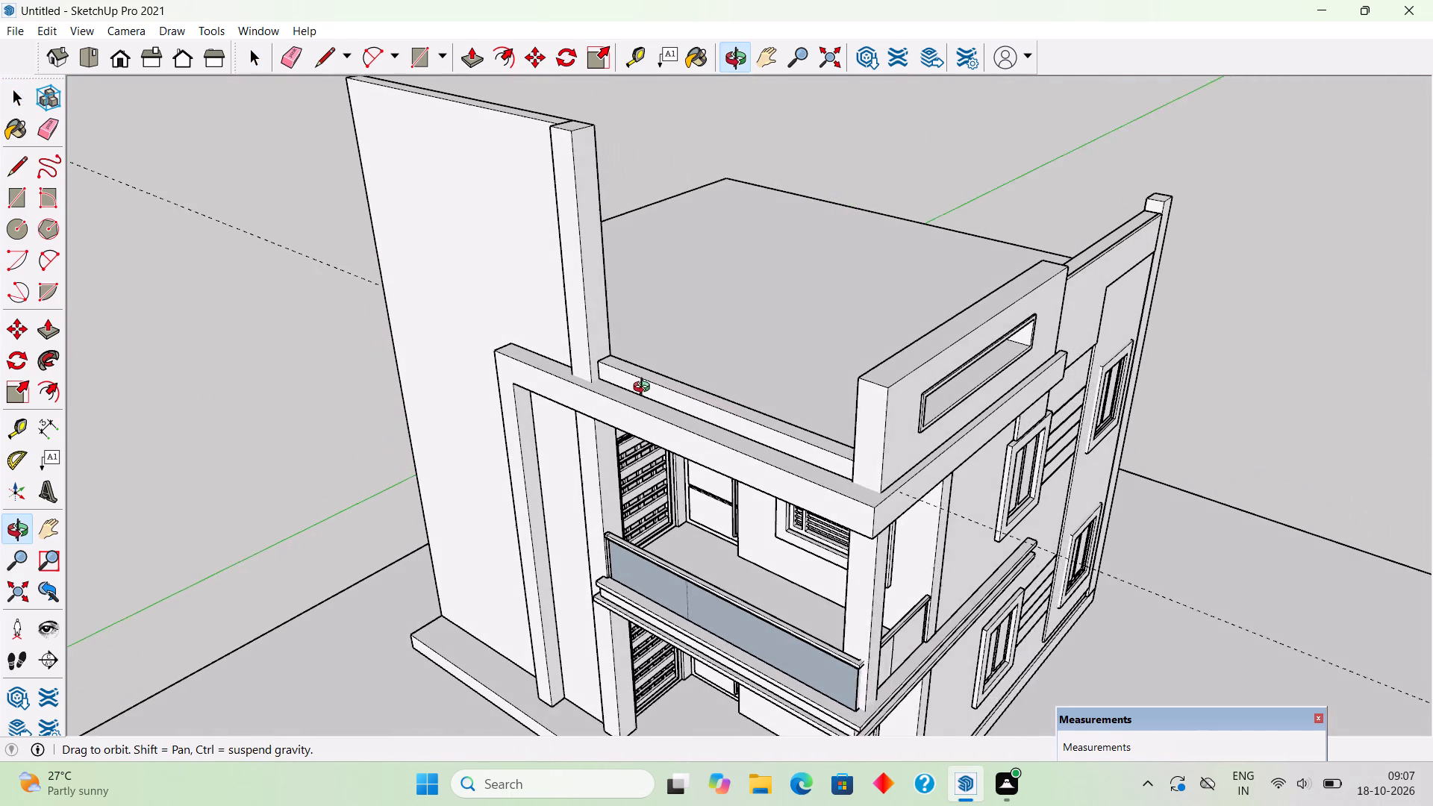
middle_click_drag(645, 389, 631, 383)
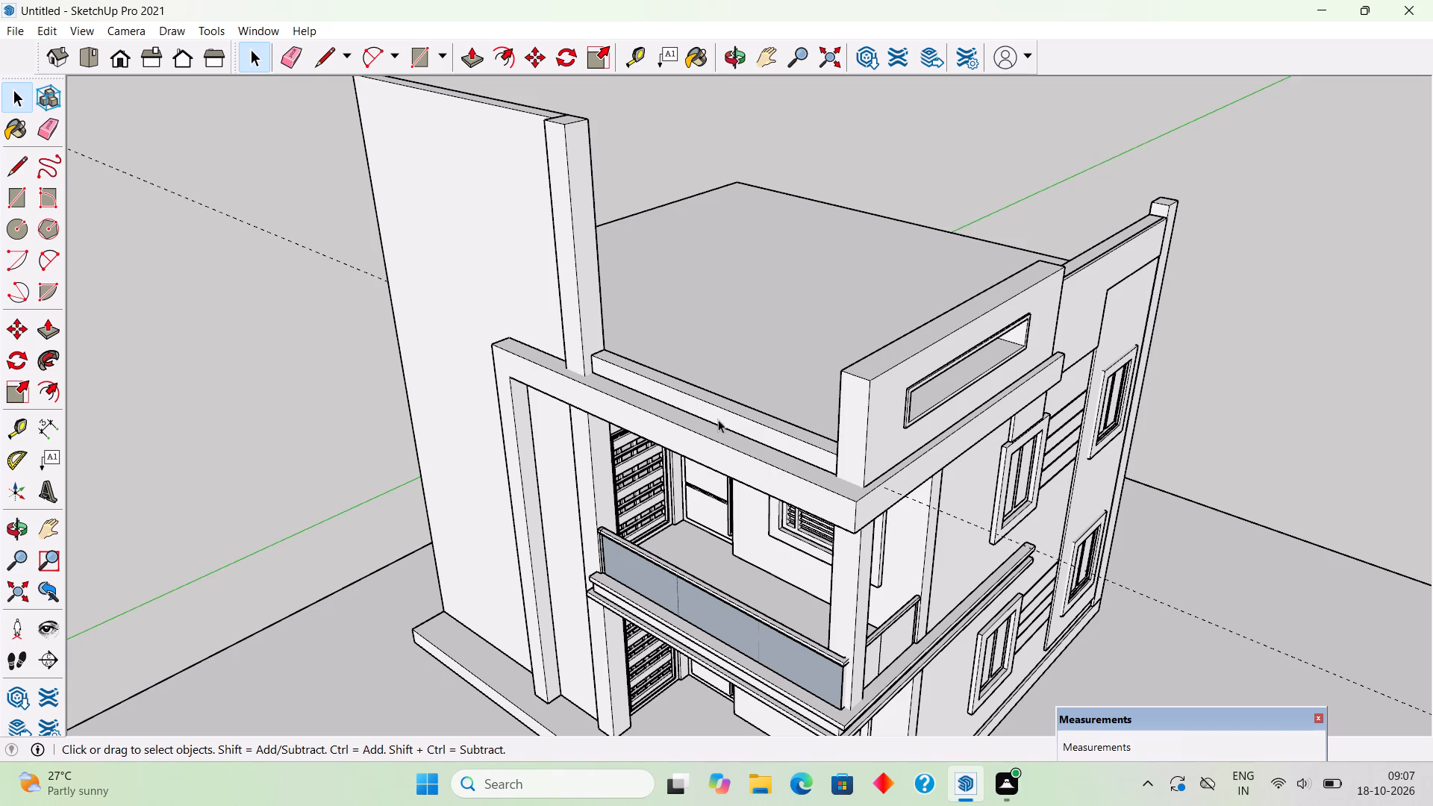
middle_click_drag(700, 465, 852, 560)
scroll(852, 560, "down", 3)
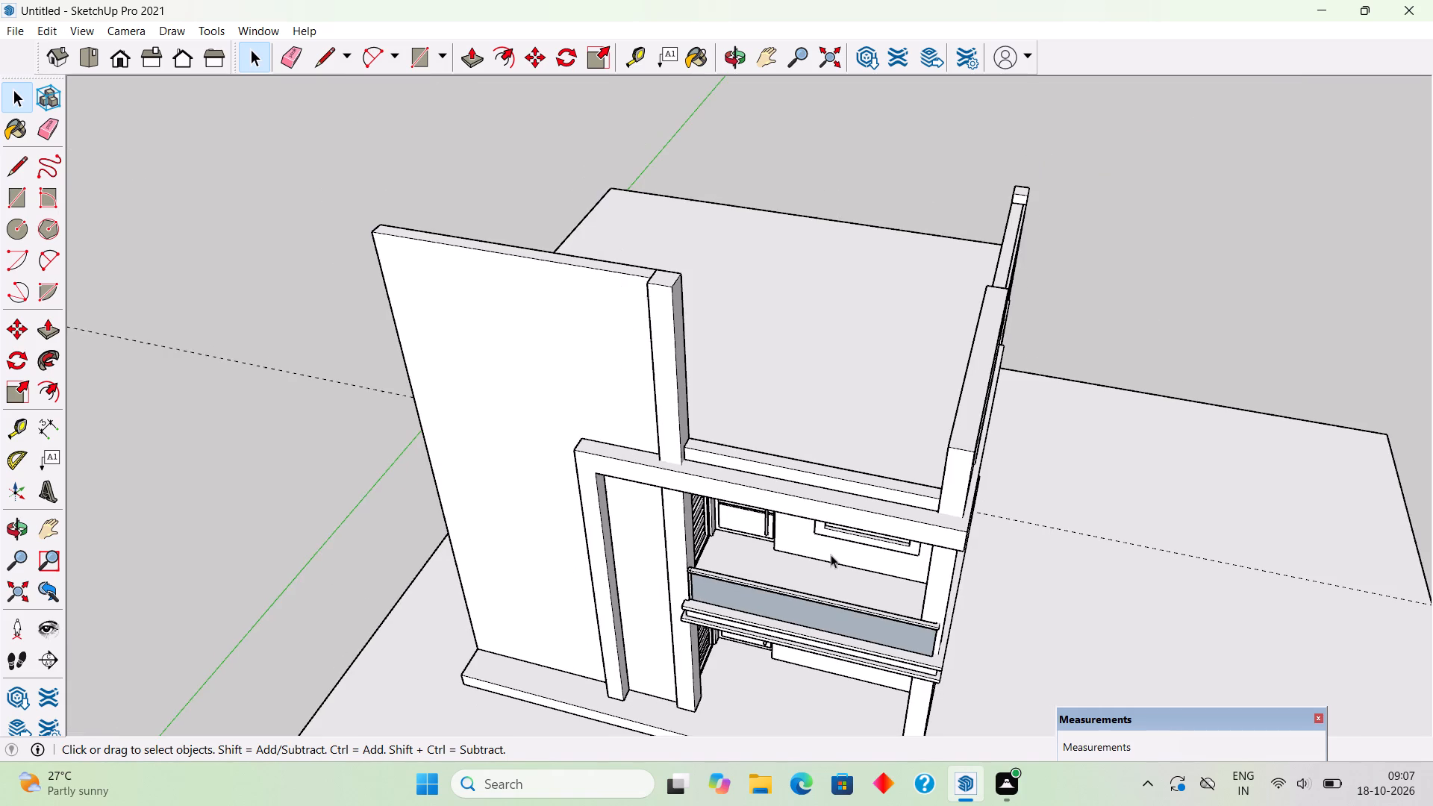
middle_click_drag(826, 543, 808, 486)
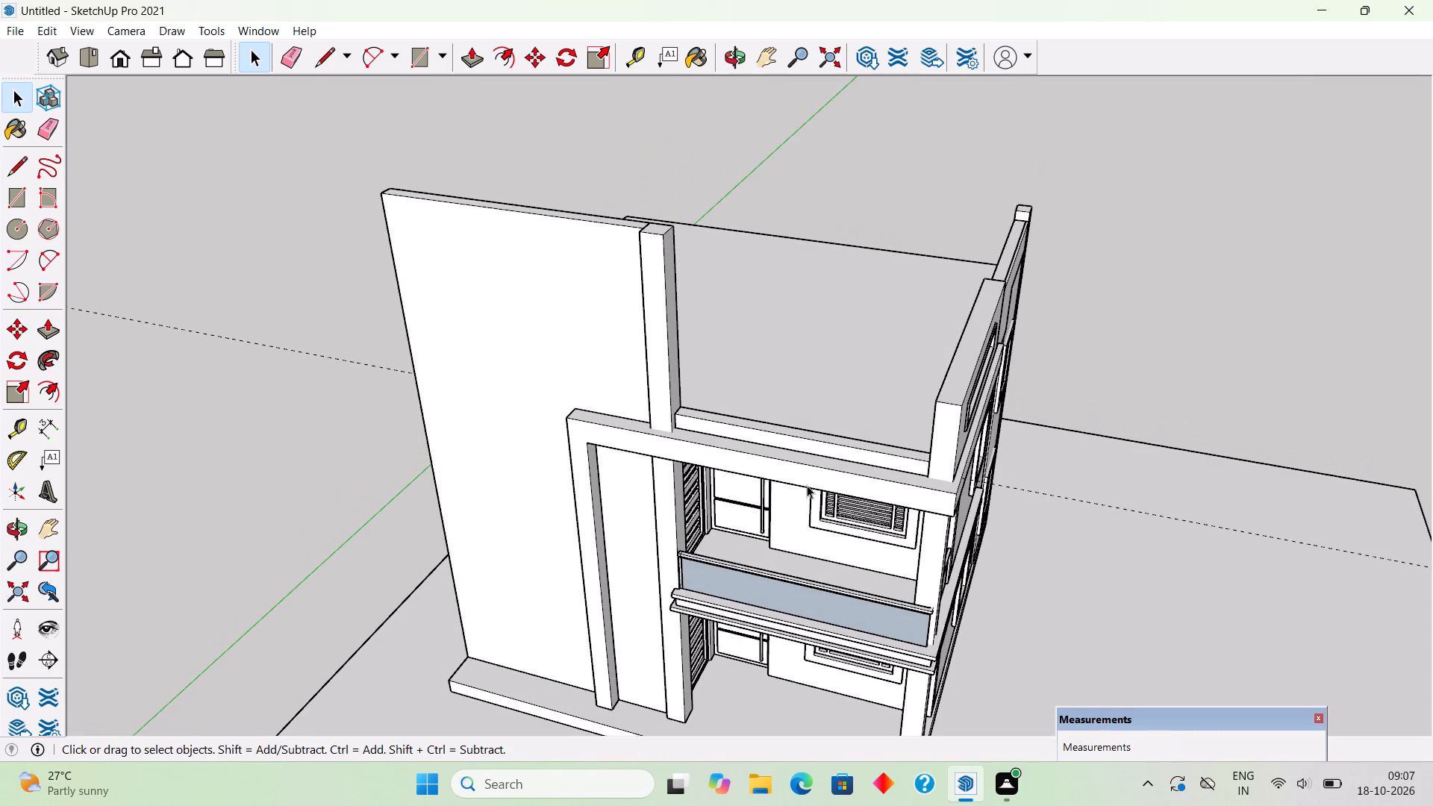
scroll(807, 485, "down", 3)
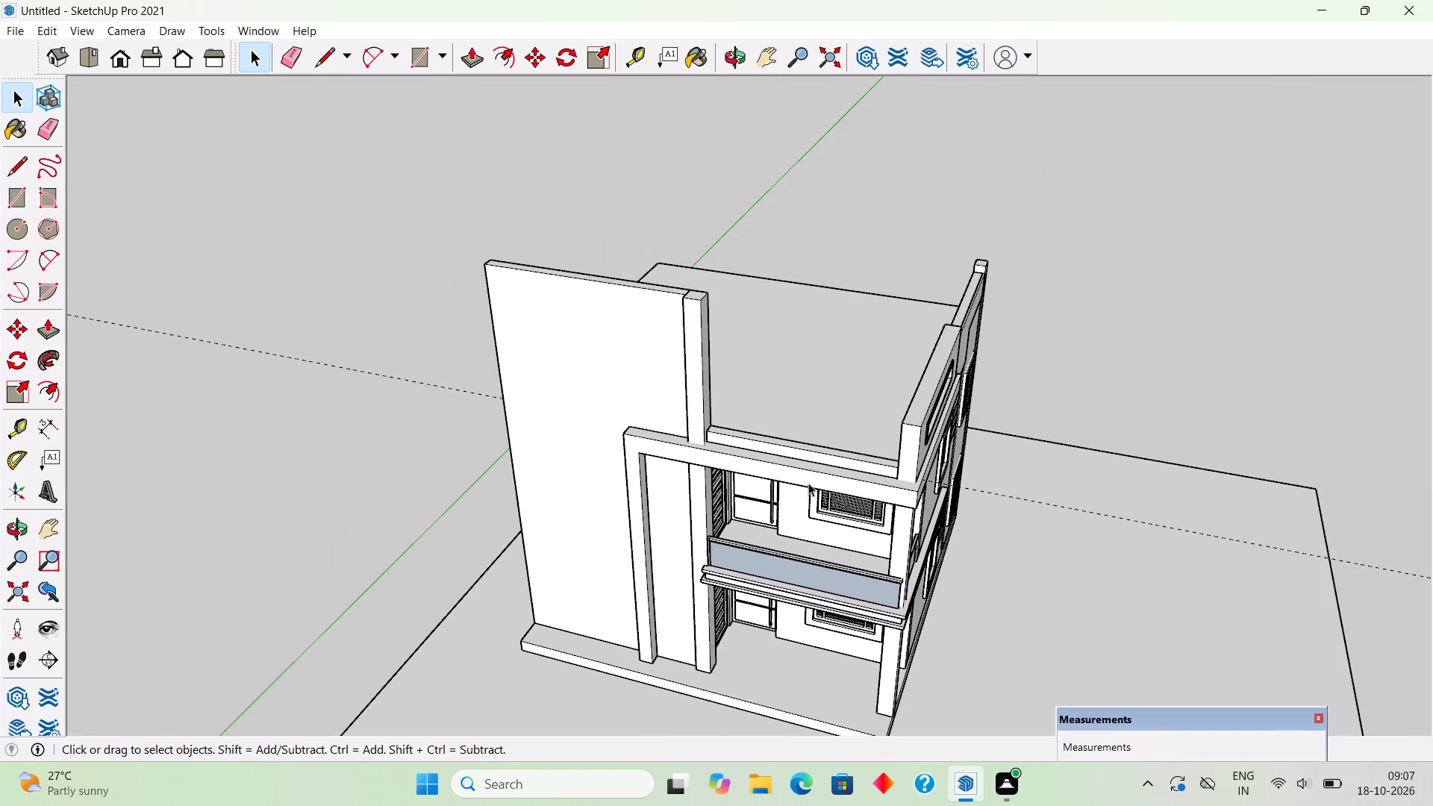
middle_click_drag(810, 481, 881, 425)
middle_click_drag(846, 493, 1005, 400)
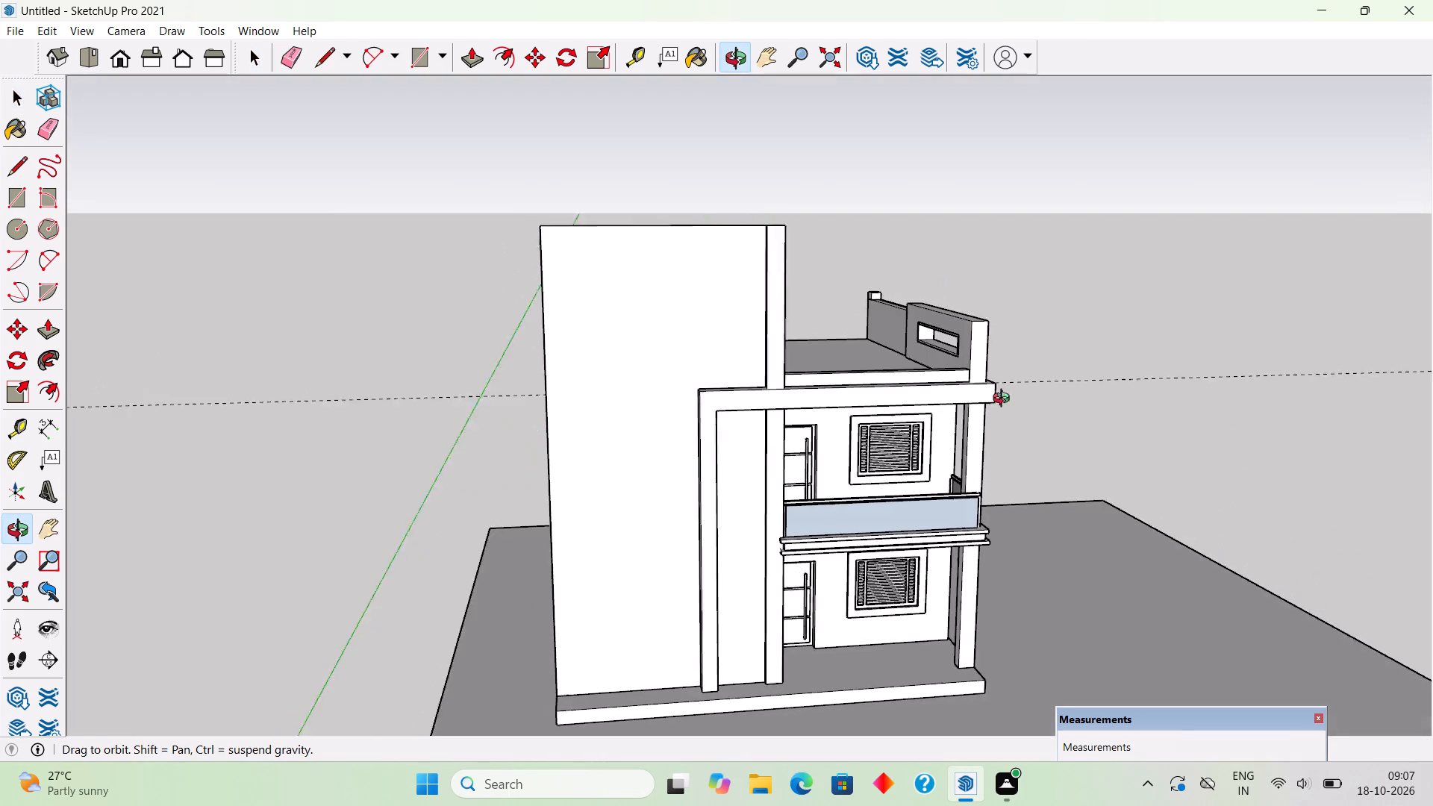
middle_click_drag(1005, 400, 1036, 451)
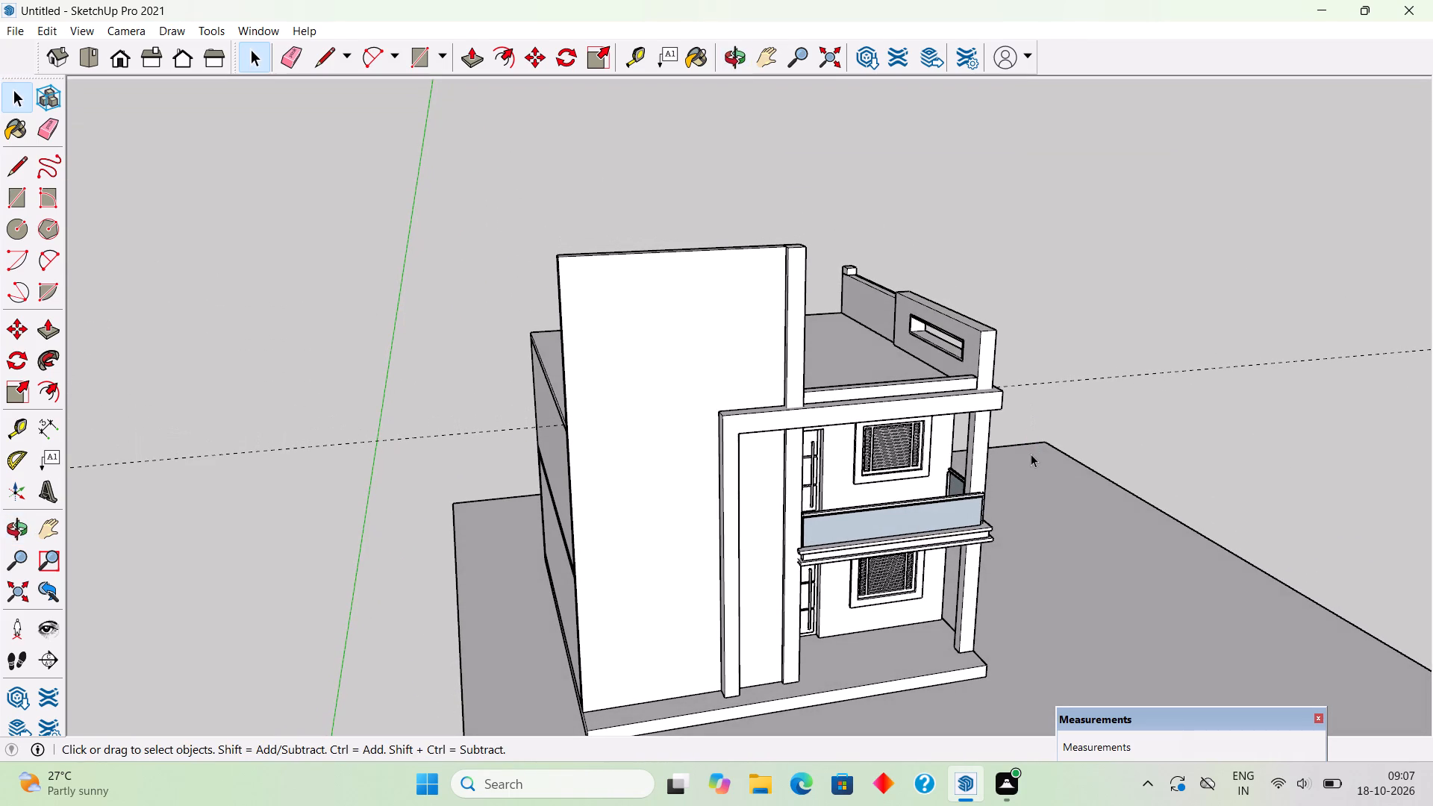
middle_click_drag(1004, 404, 928, 369)
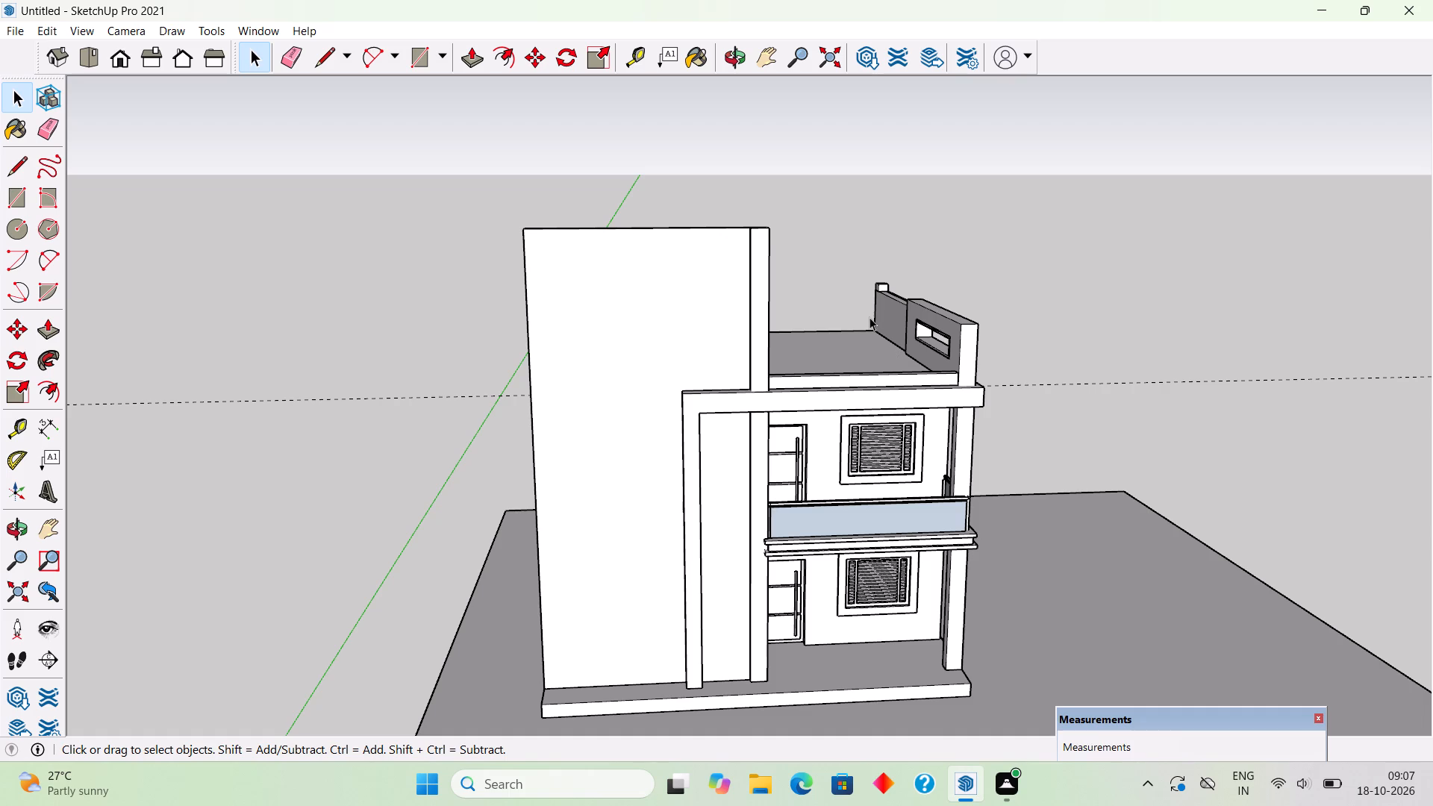
middle_click_drag(846, 307, 844, 306)
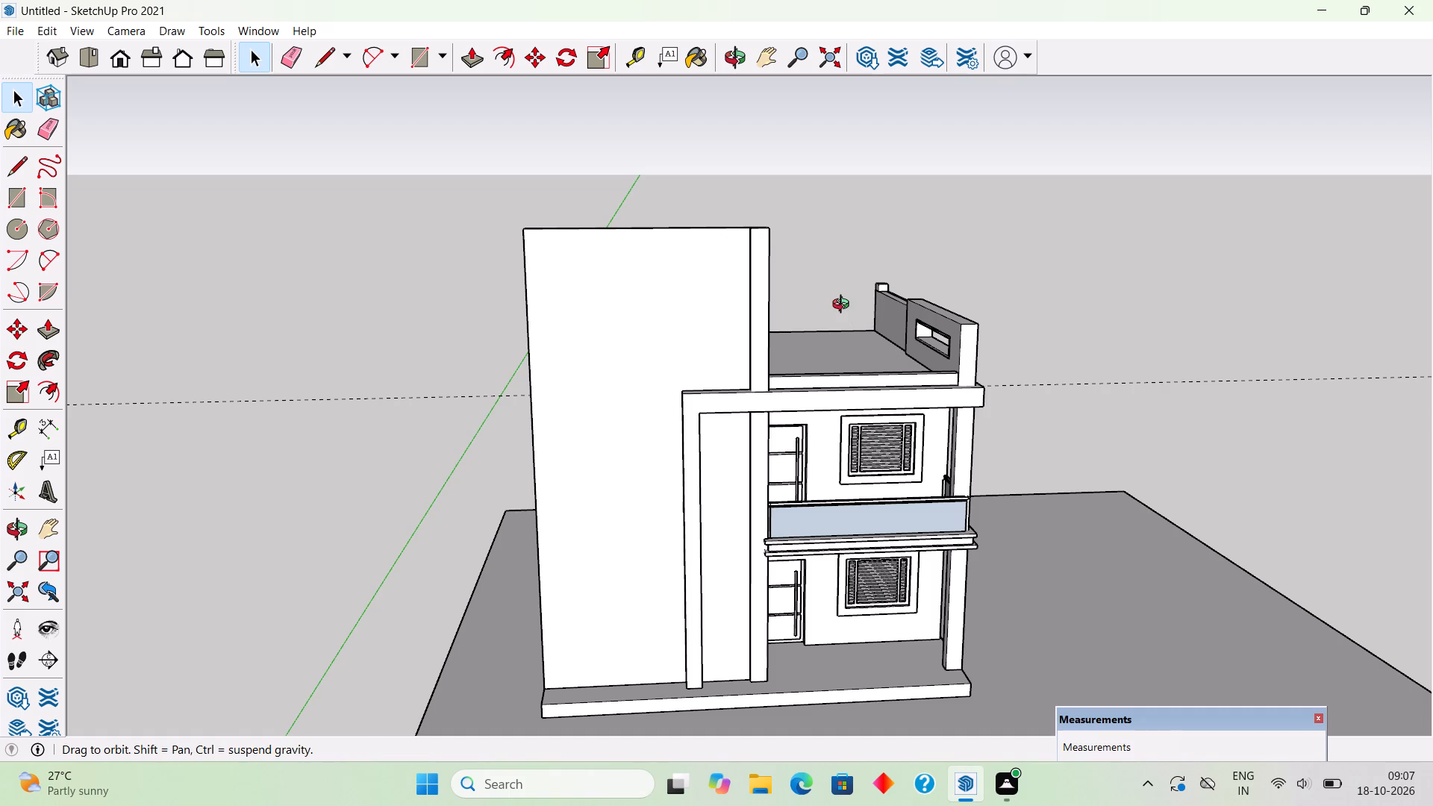
middle_click_drag(844, 306, 571, 213)
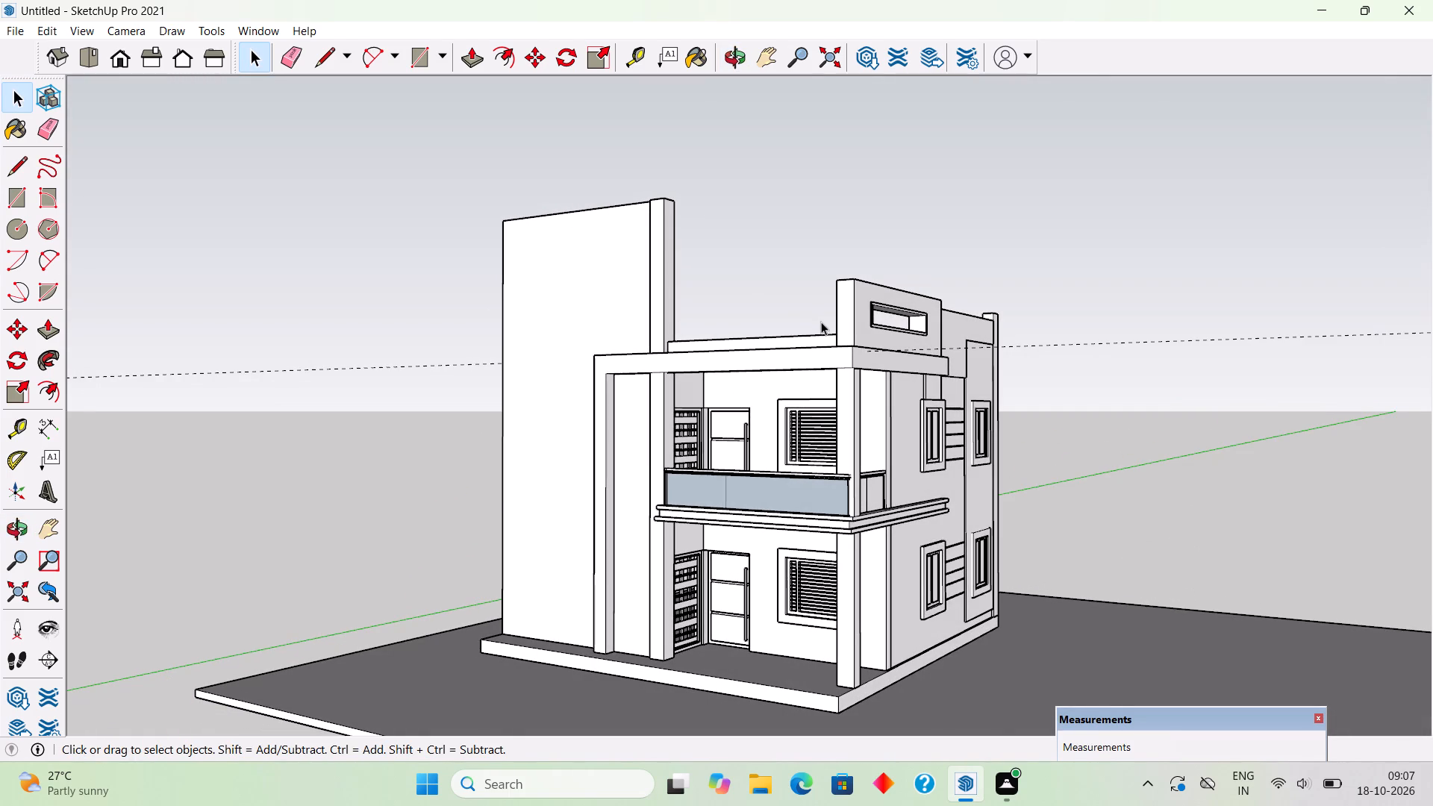
middle_click_drag(907, 365, 889, 336)
scroll(831, 298, "down", 1)
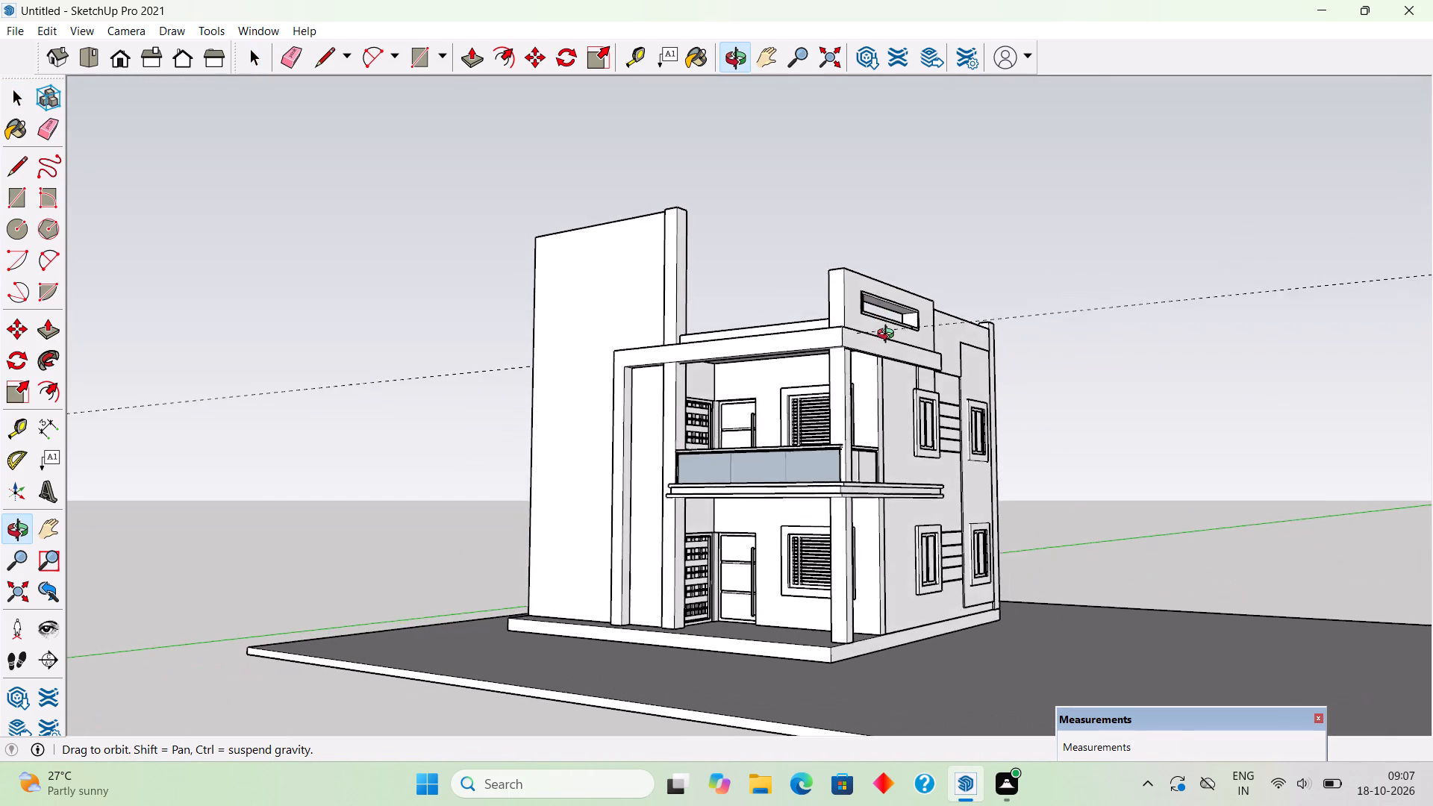
middle_click_drag(889, 336, 896, 366)
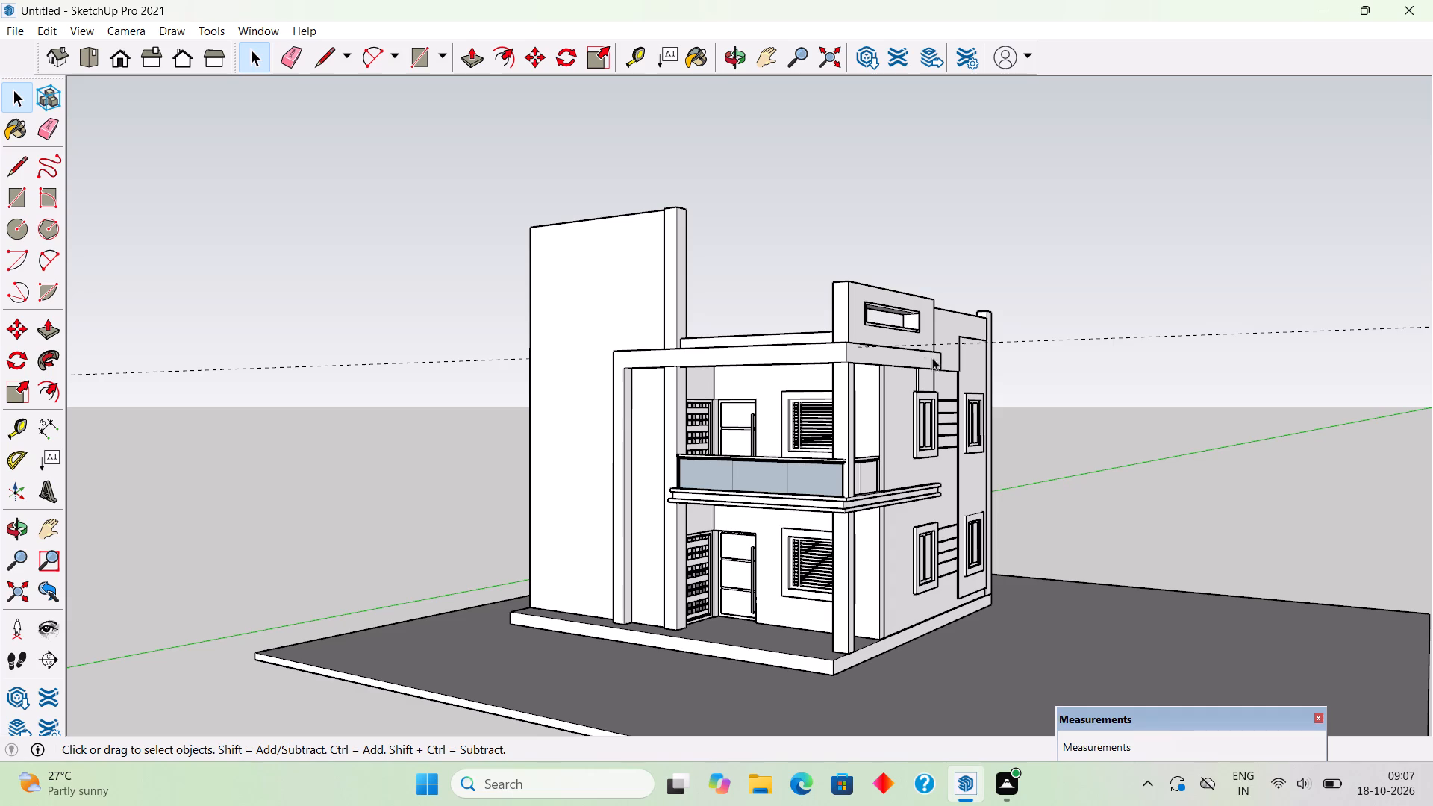
scroll(1124, 325, "up", 3)
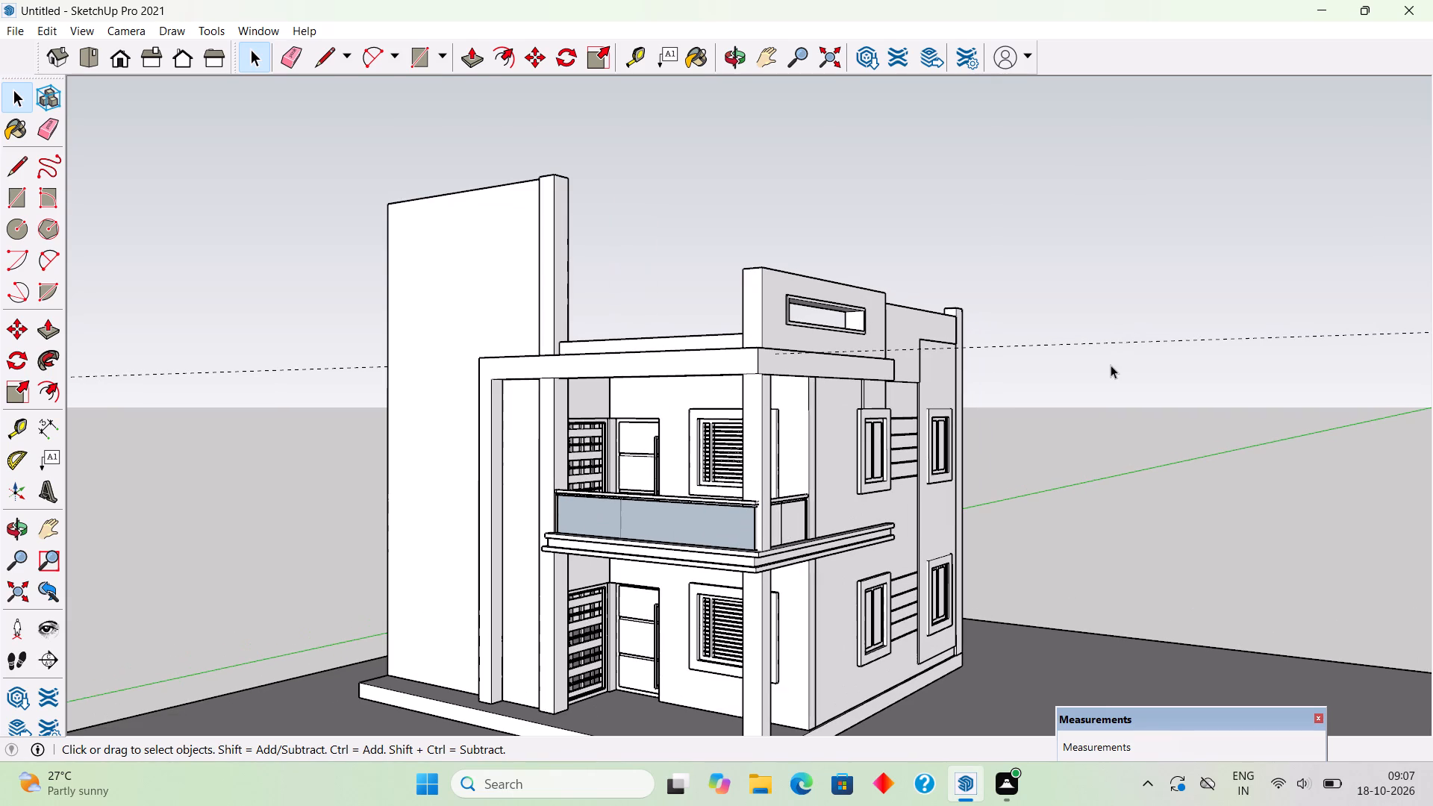
Open the nearer upper side-wall window's group, pull its sash frame face out about 3/8" with Push/Pull, and close the group.
middle_click_drag(1087, 375, 890, 388)
scroll(859, 445, "up", 8)
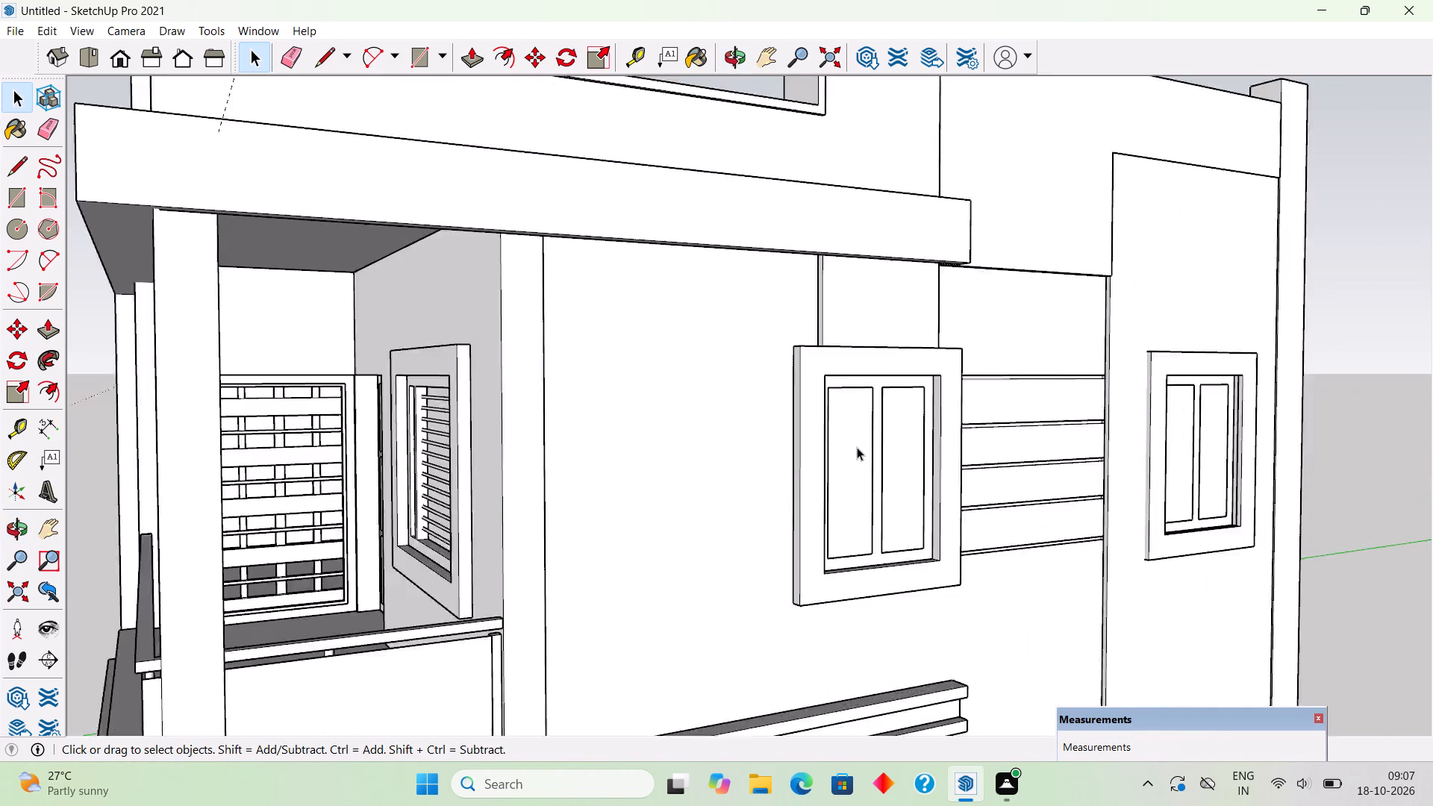
scroll(857, 447, "up", 6)
middle_click_drag(864, 443, 657, 431)
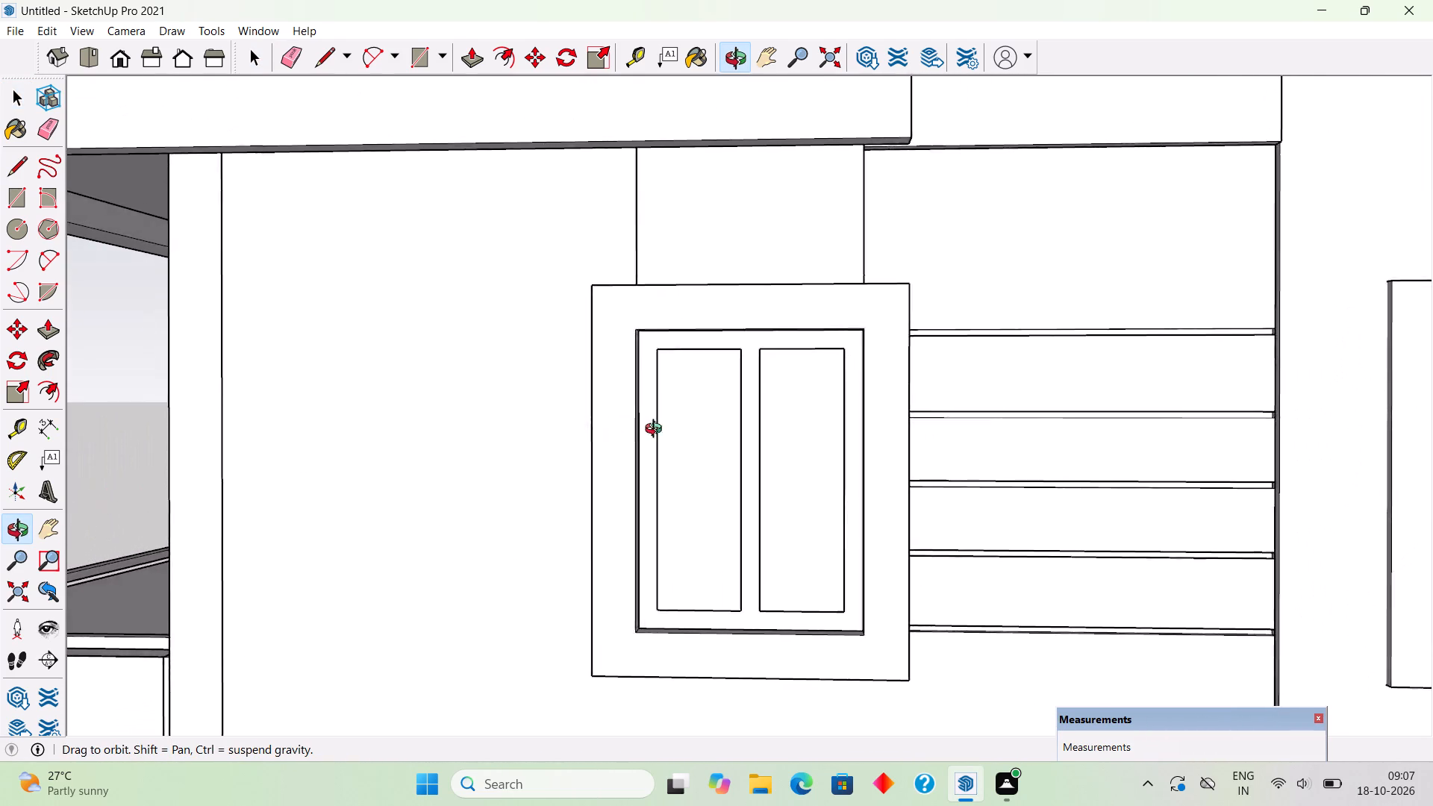
middle_click_drag(657, 431, 947, 427)
scroll(947, 427, "up", 1)
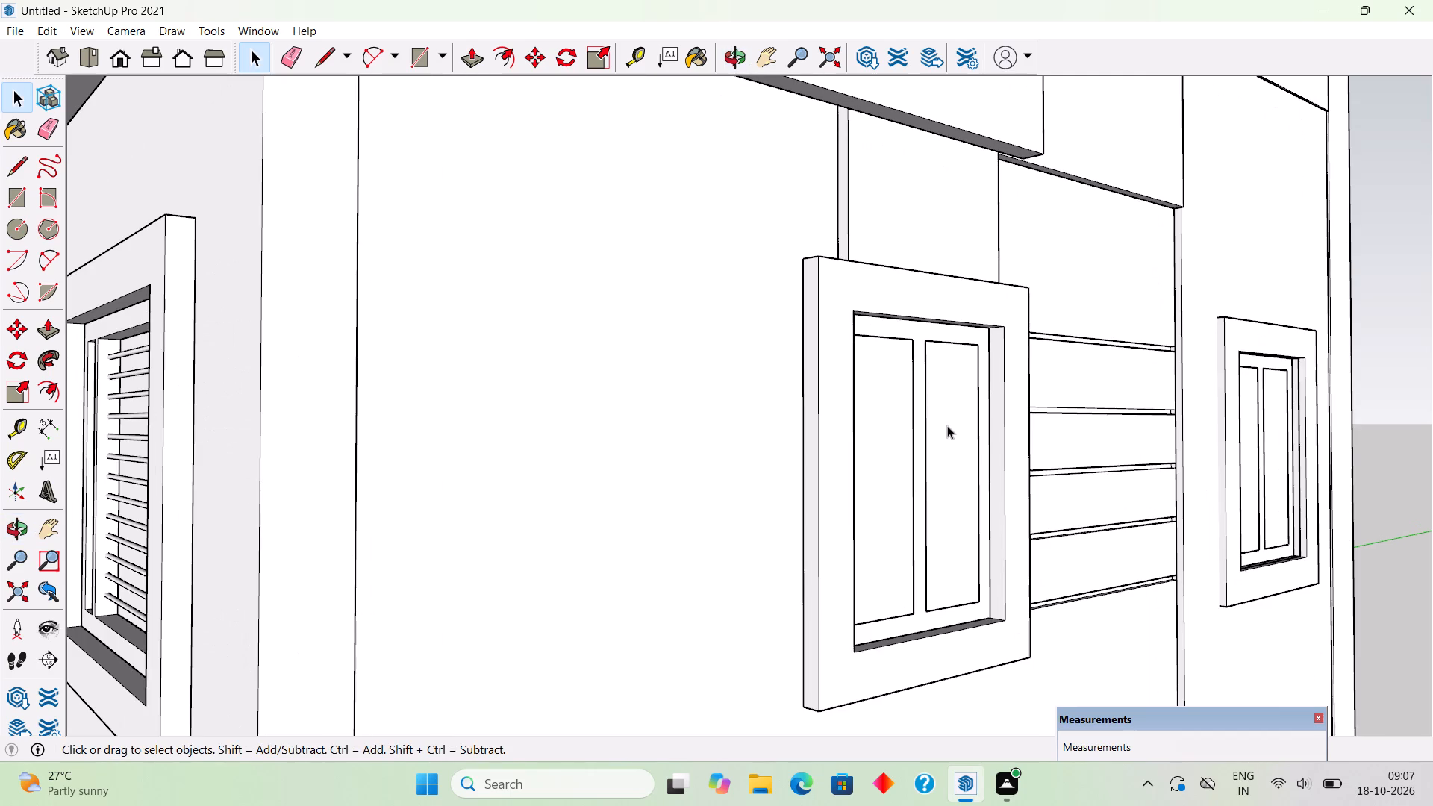
scroll(965, 411, "up", 6)
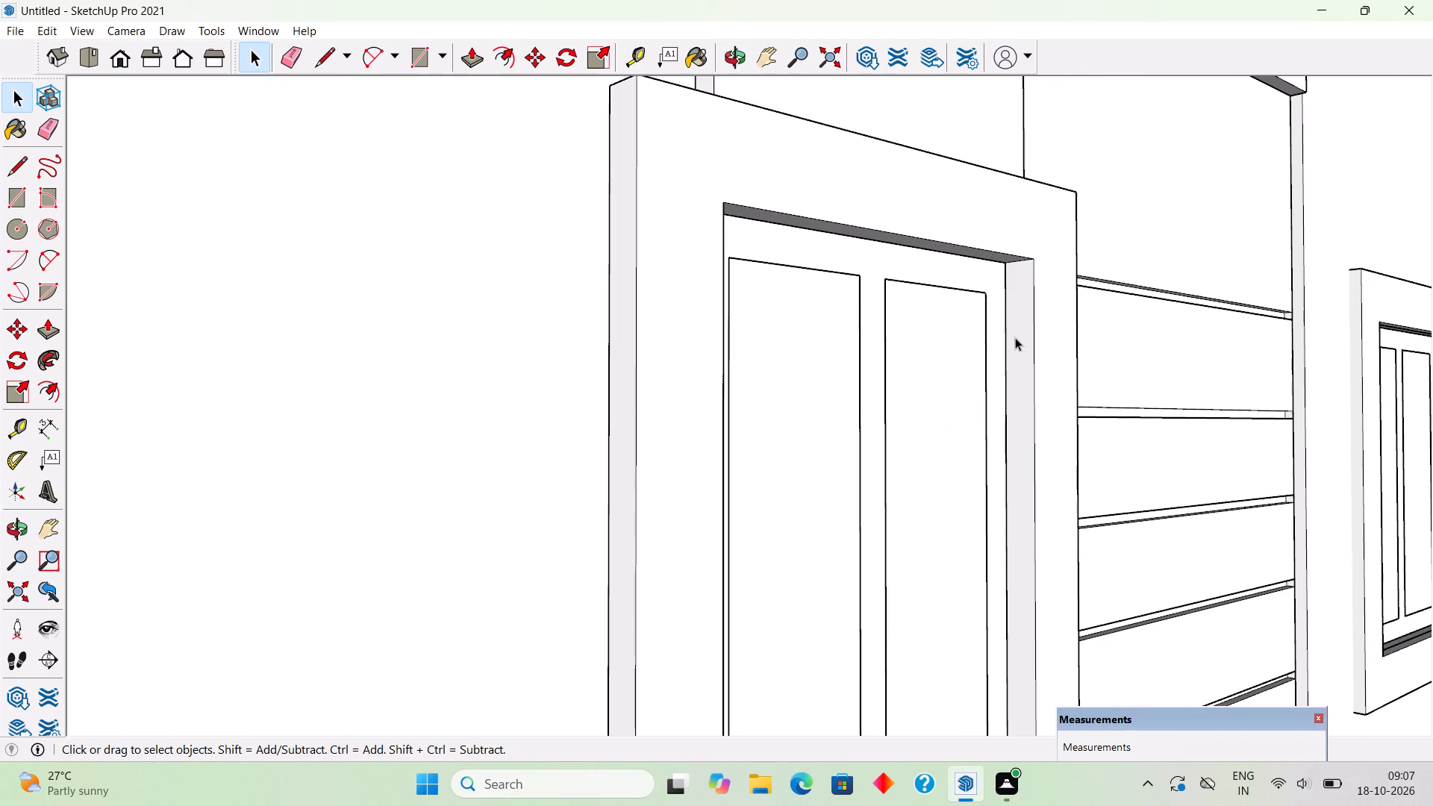
scroll(1015, 337, "up", 3)
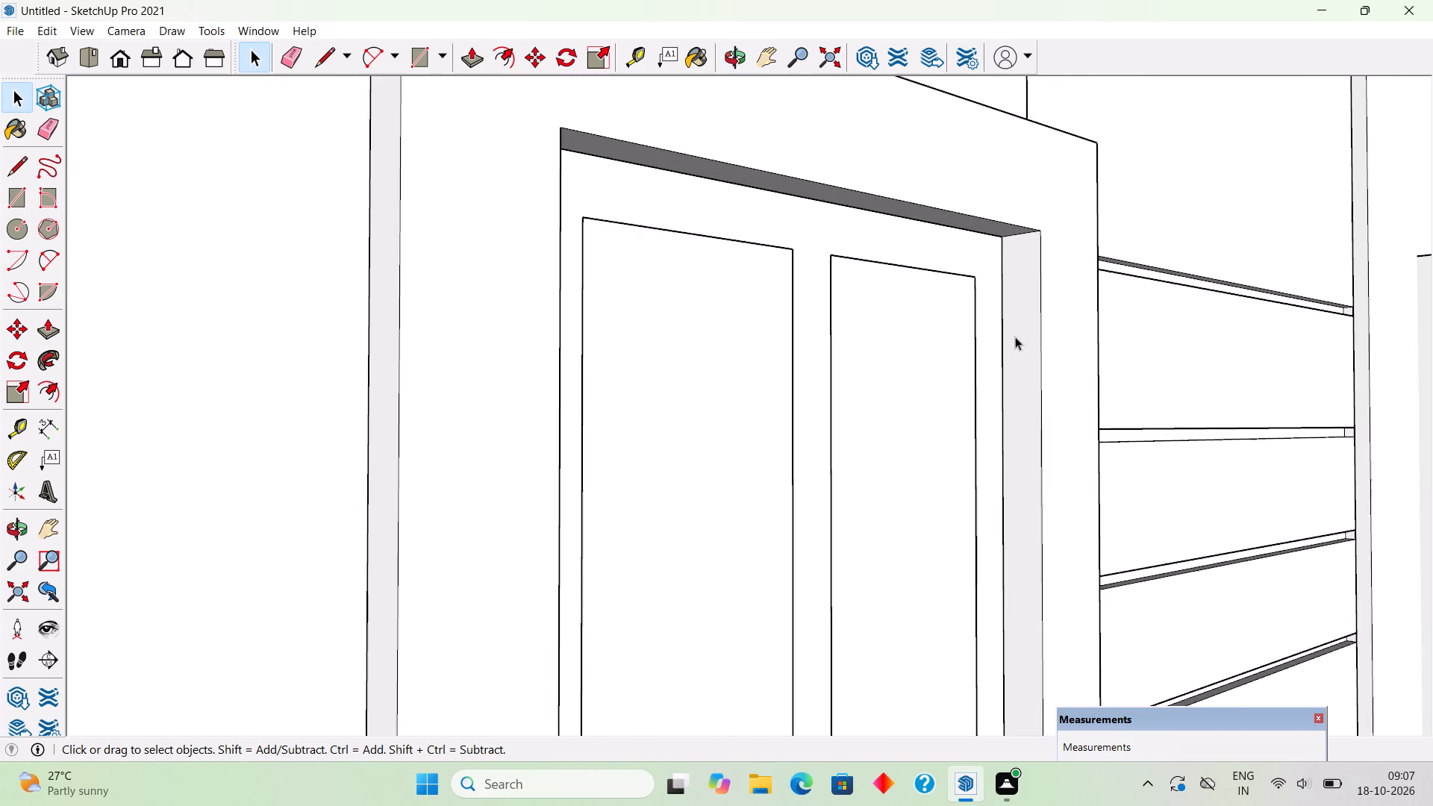
scroll(988, 329, "up", 5)
left_click(988, 329)
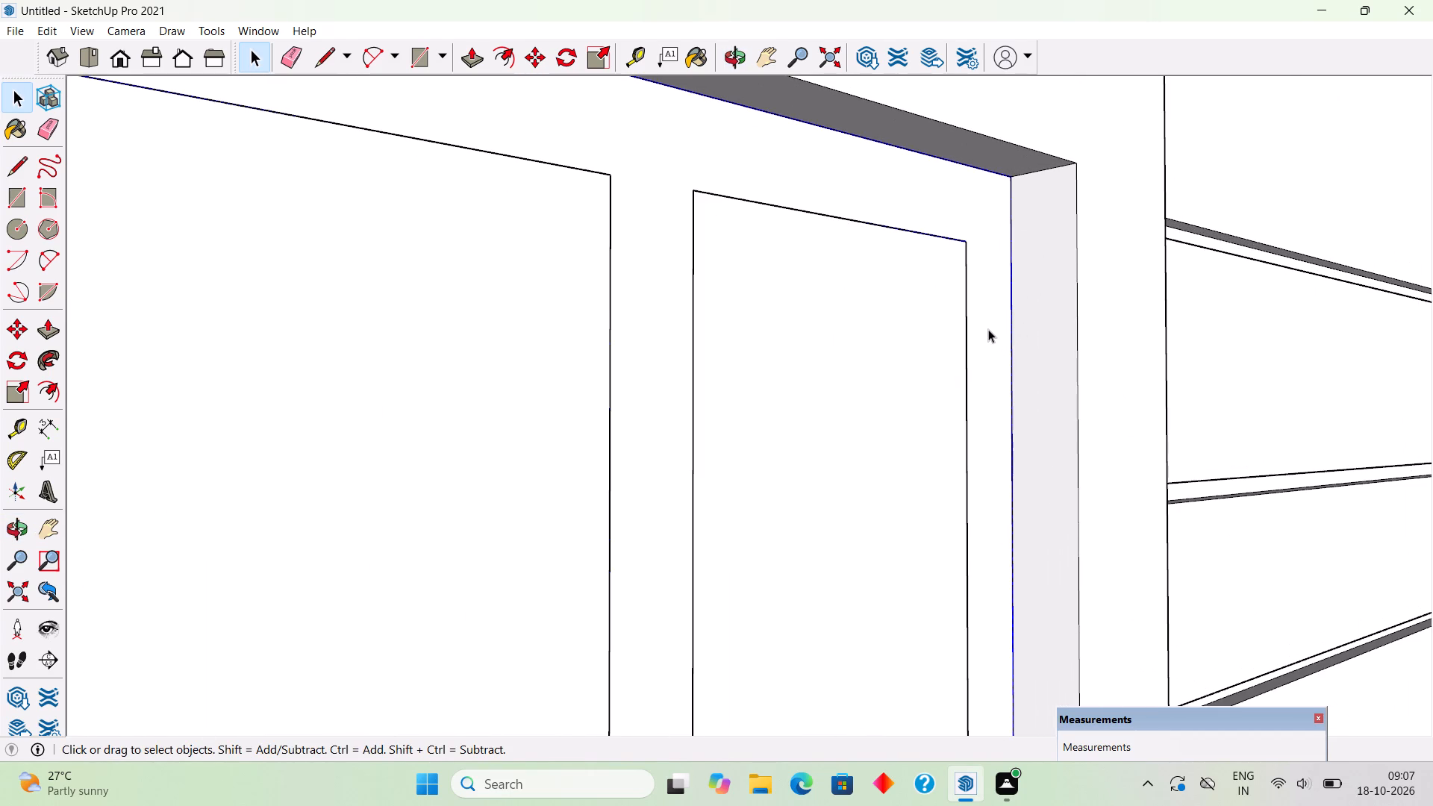
triple_click(988, 339)
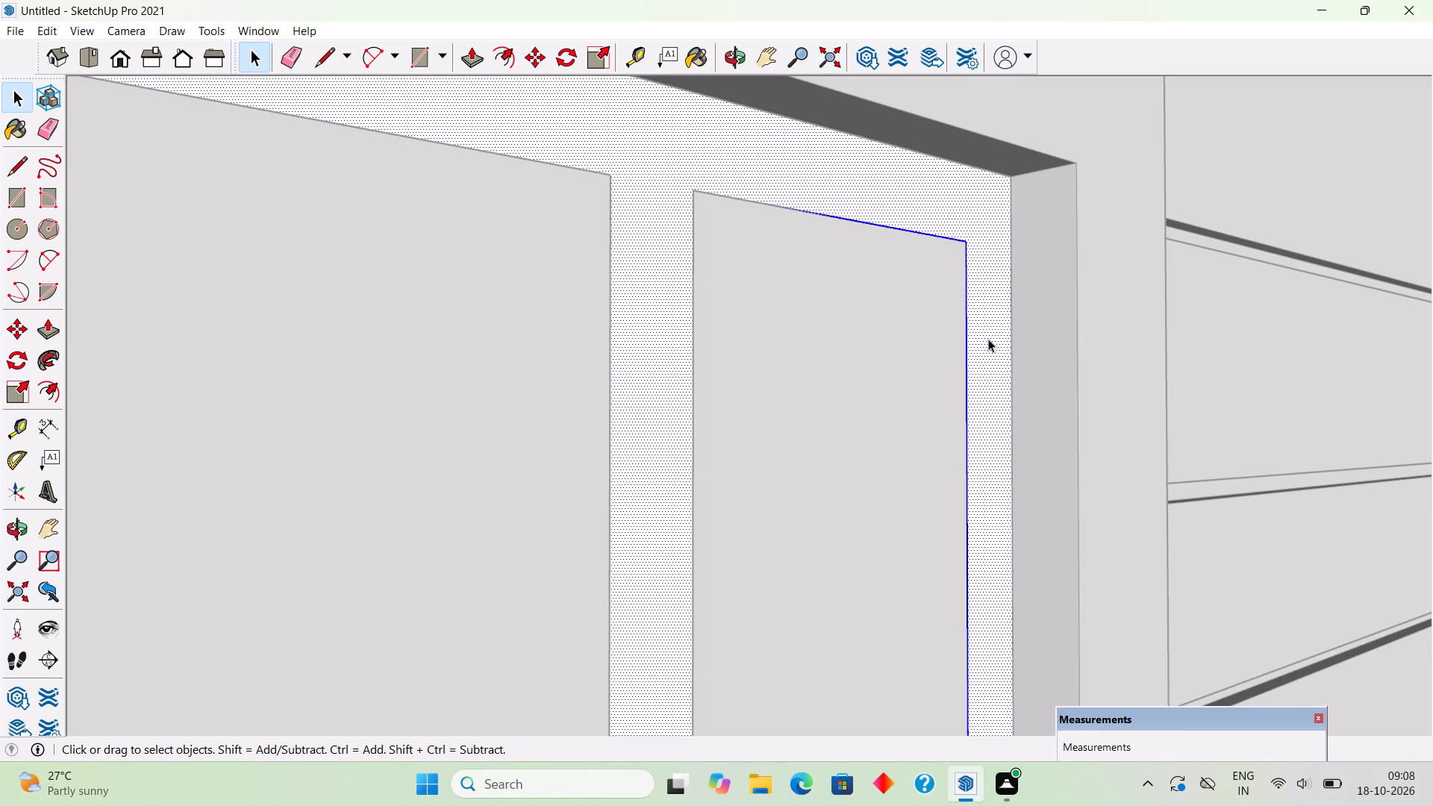
key("p")
left_click(988, 339)
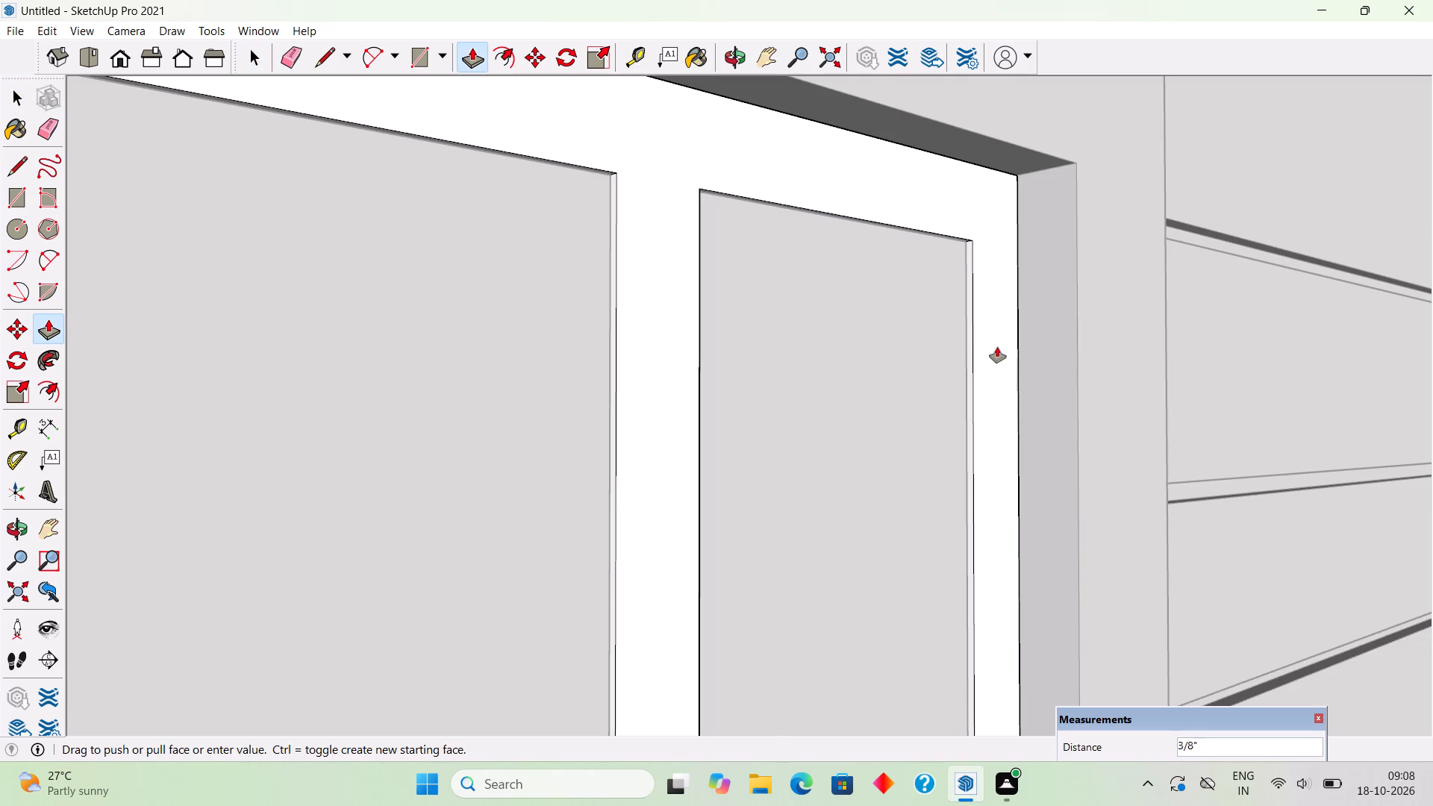
key("space")
scroll(995, 350, "down", 20)
scroll(995, 350, "down", 1)
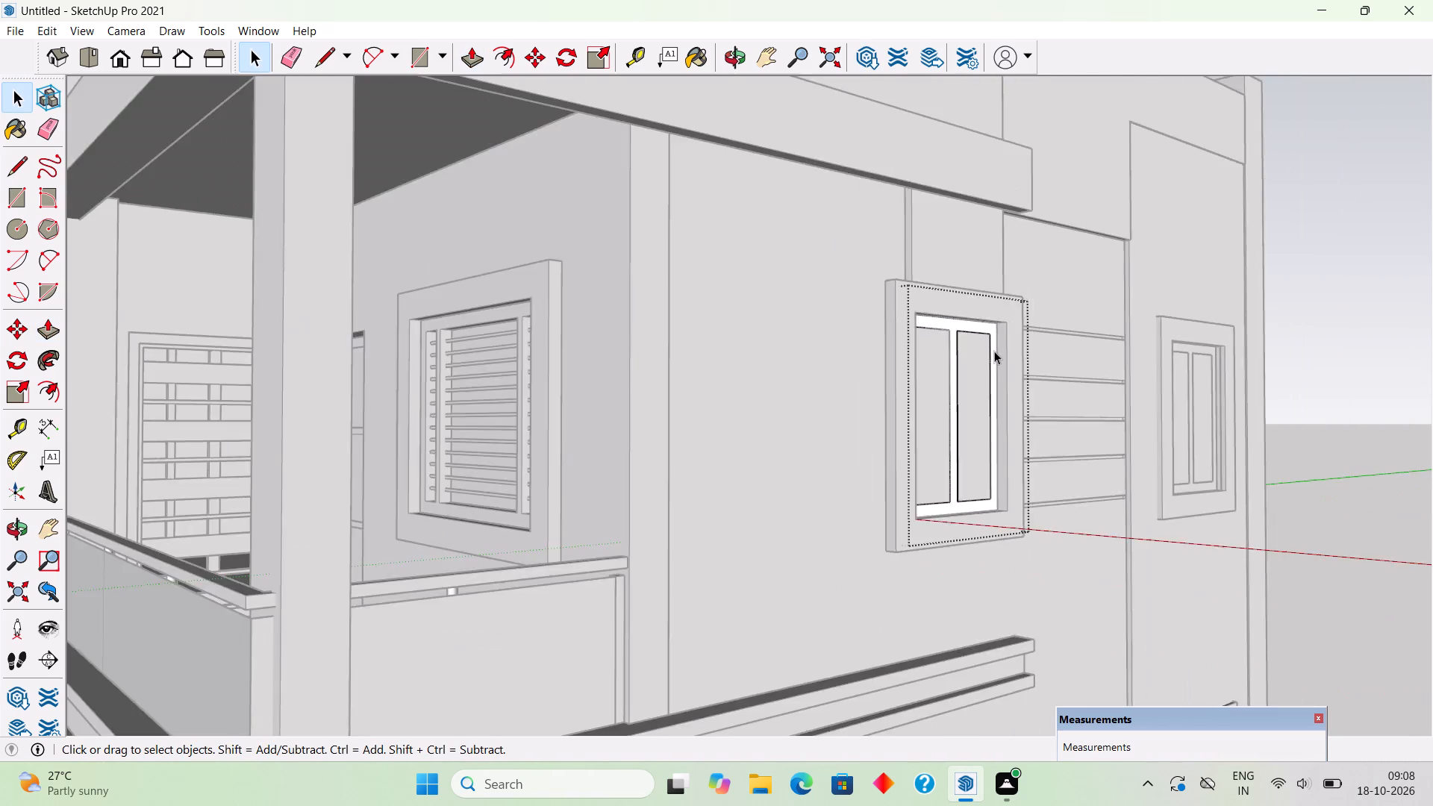
scroll(994, 351, "down", 5)
left_click(1276, 267)
Place a guide on the upper balcony's back wall, 6" below the ceiling edge.
scroll(1016, 425, "down", 2)
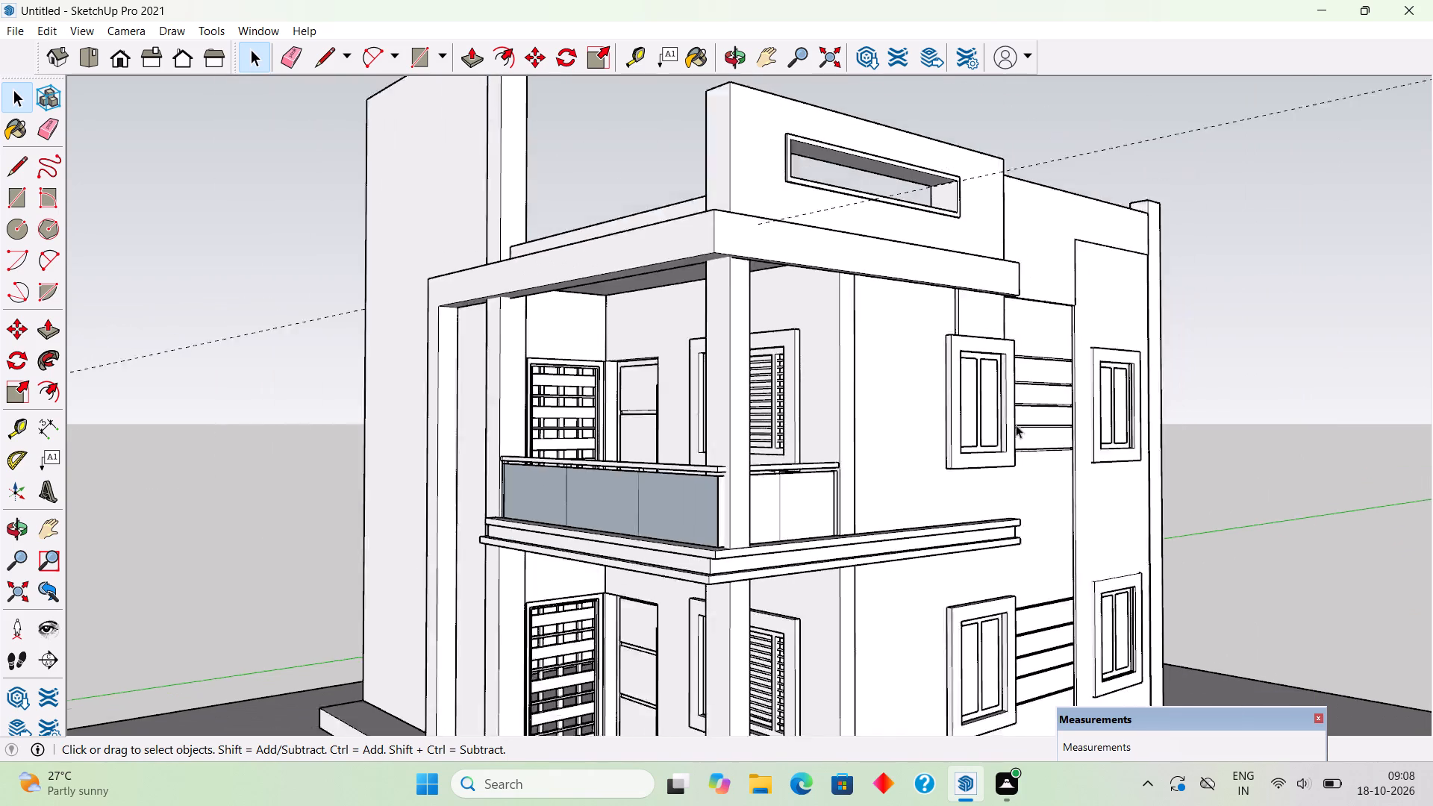
scroll(1016, 425, "down", 2)
middle_click_drag(869, 436, 1099, 364)
scroll(802, 413, "down", 2)
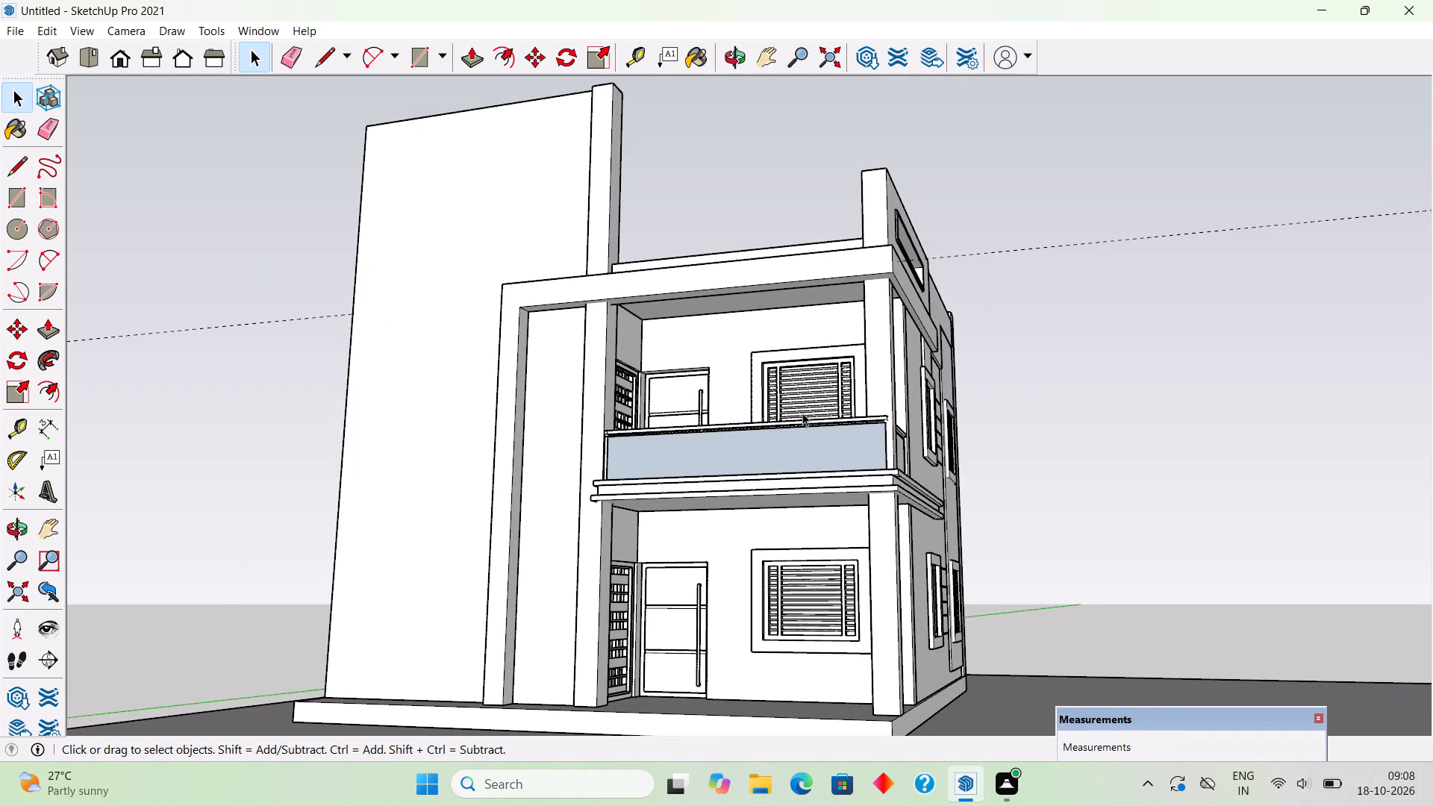
scroll(802, 412, "down", 4)
middle_click_drag(792, 333, 784, 249)
scroll(764, 310, "up", 14)
middle_click_drag(743, 326, 595, 282)
middle_click_drag(728, 361, 824, 434)
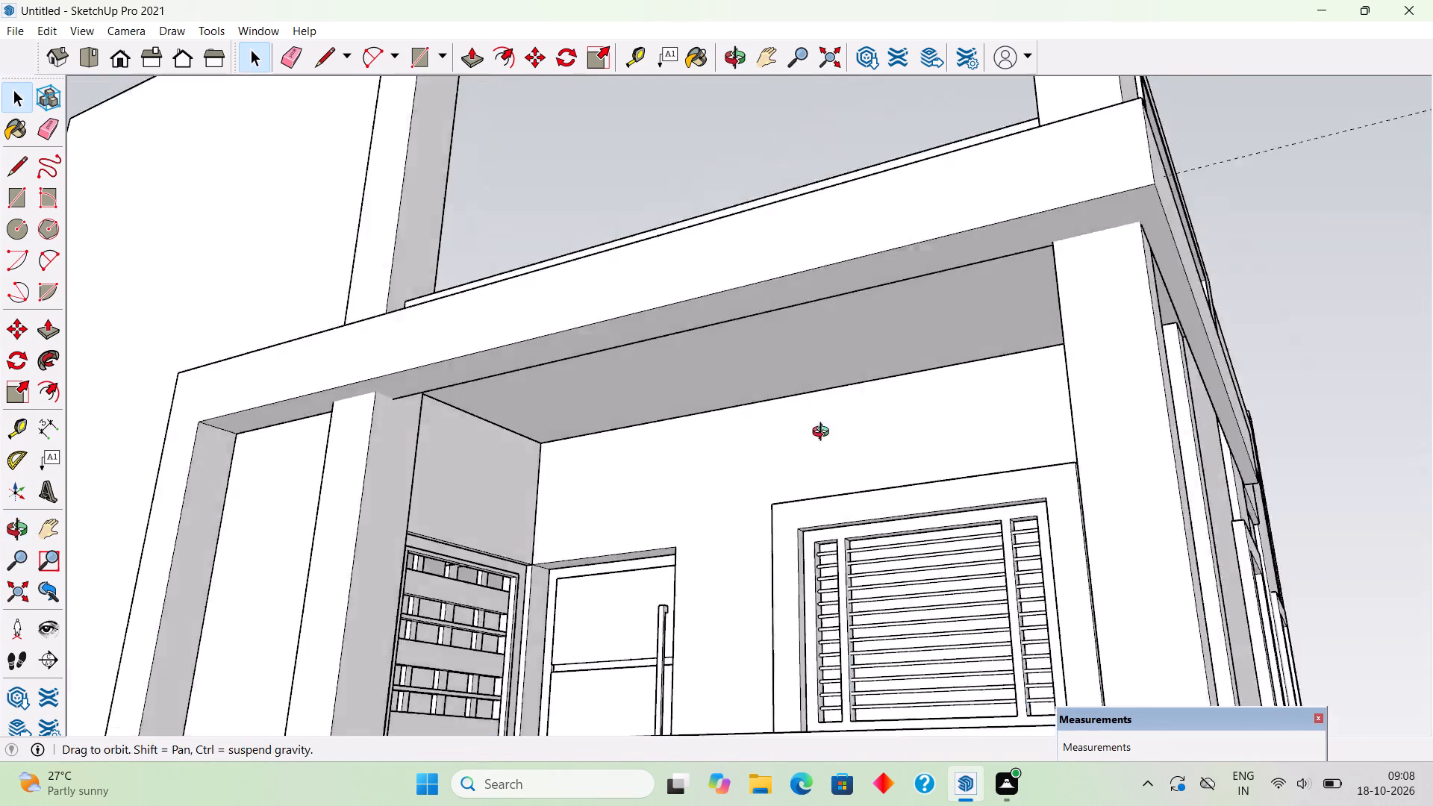
middle_click_drag(824, 434, 856, 443)
key("t")
left_click(867, 390)
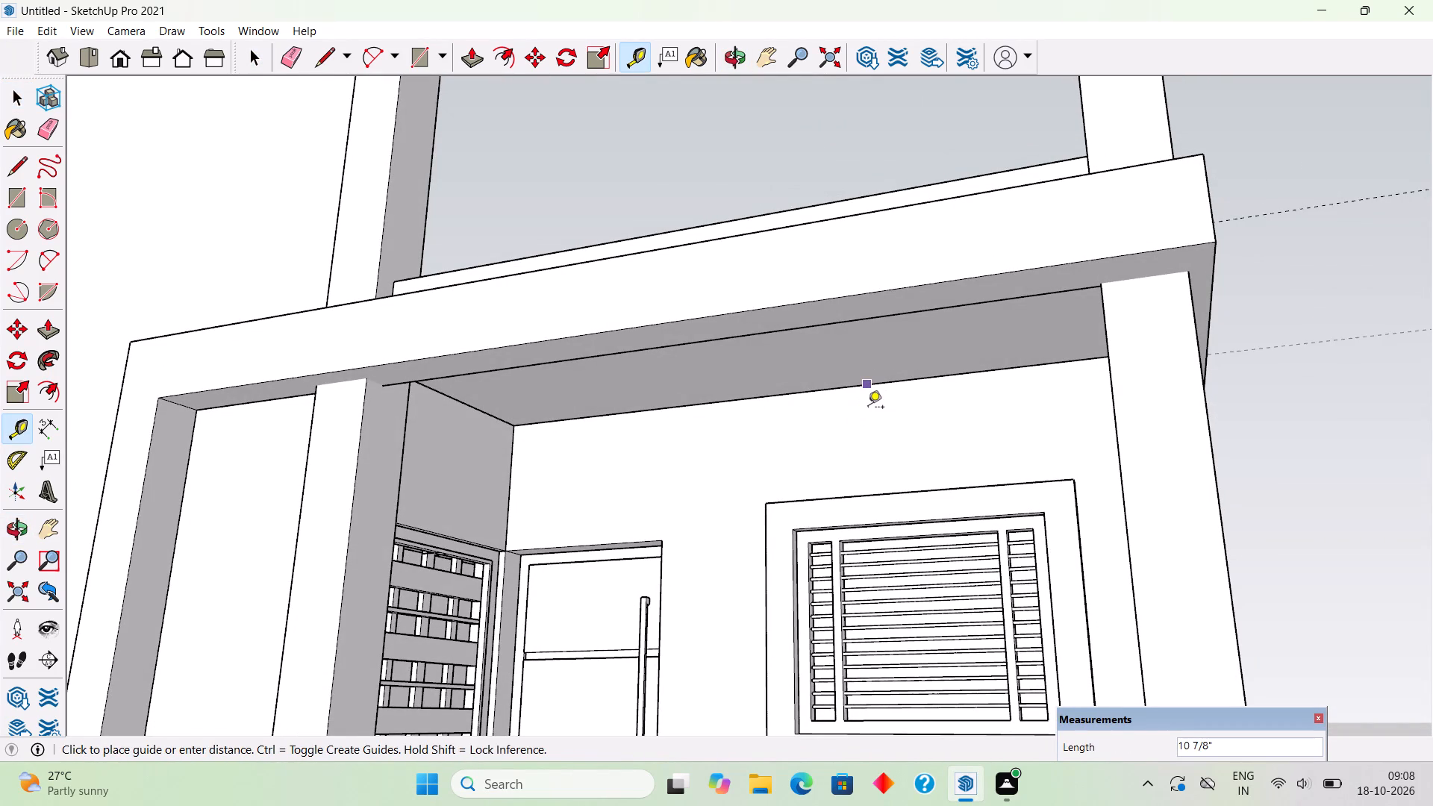
type("6\"")
key("Return")
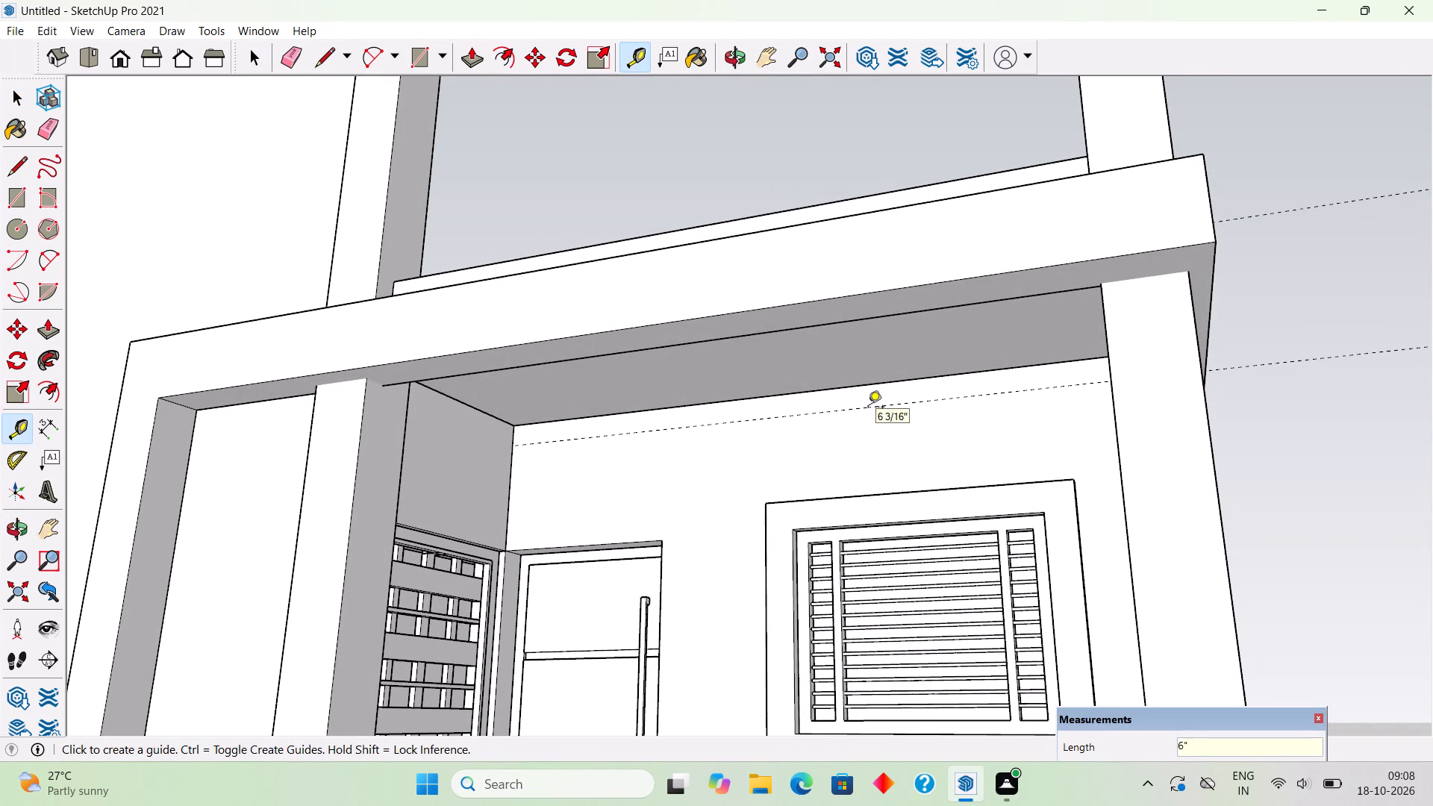
Draw a 14' 8" by about 6 3/8" rectangle across the top of the balcony's back wall, between the ceiling and the guide.
key("r")
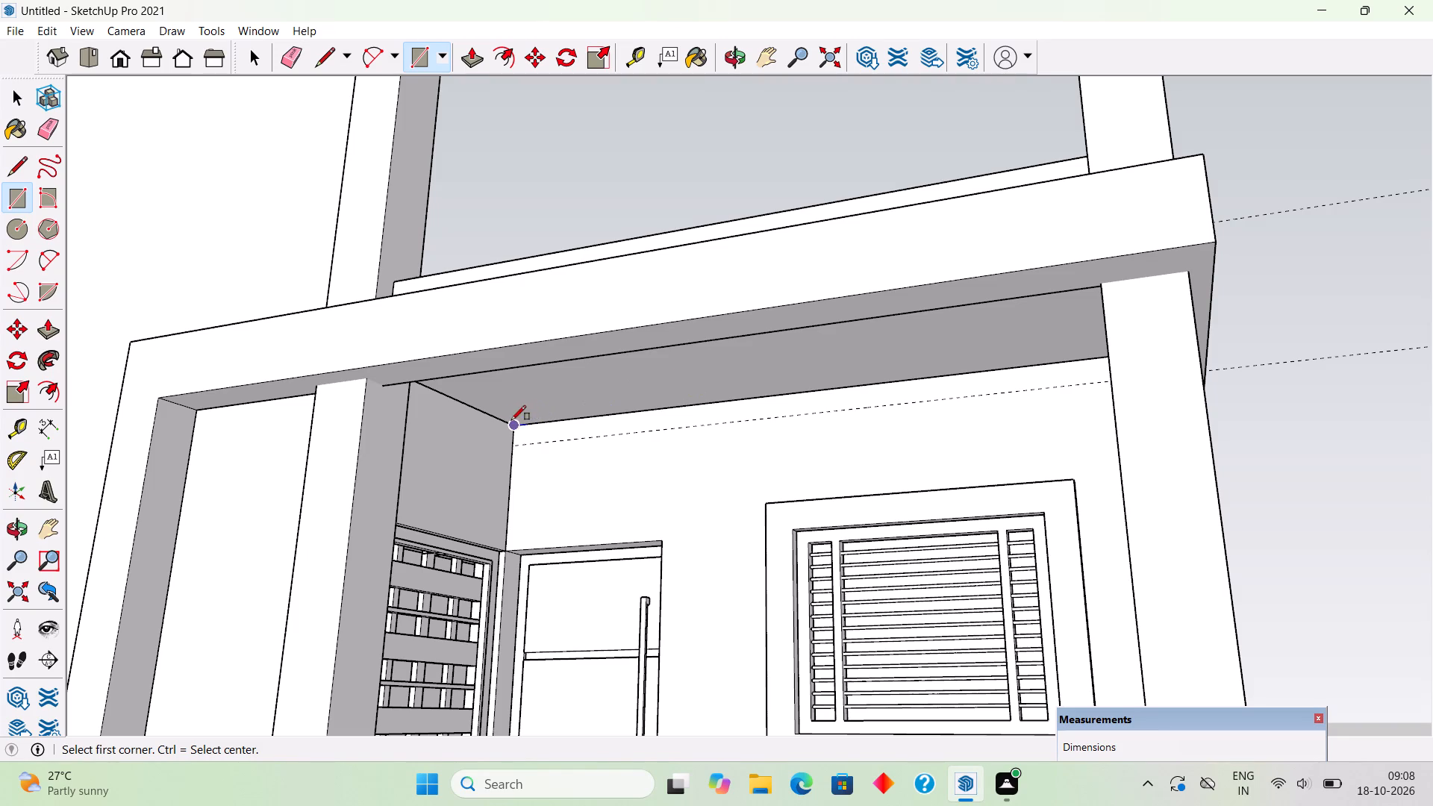
left_click(516, 426)
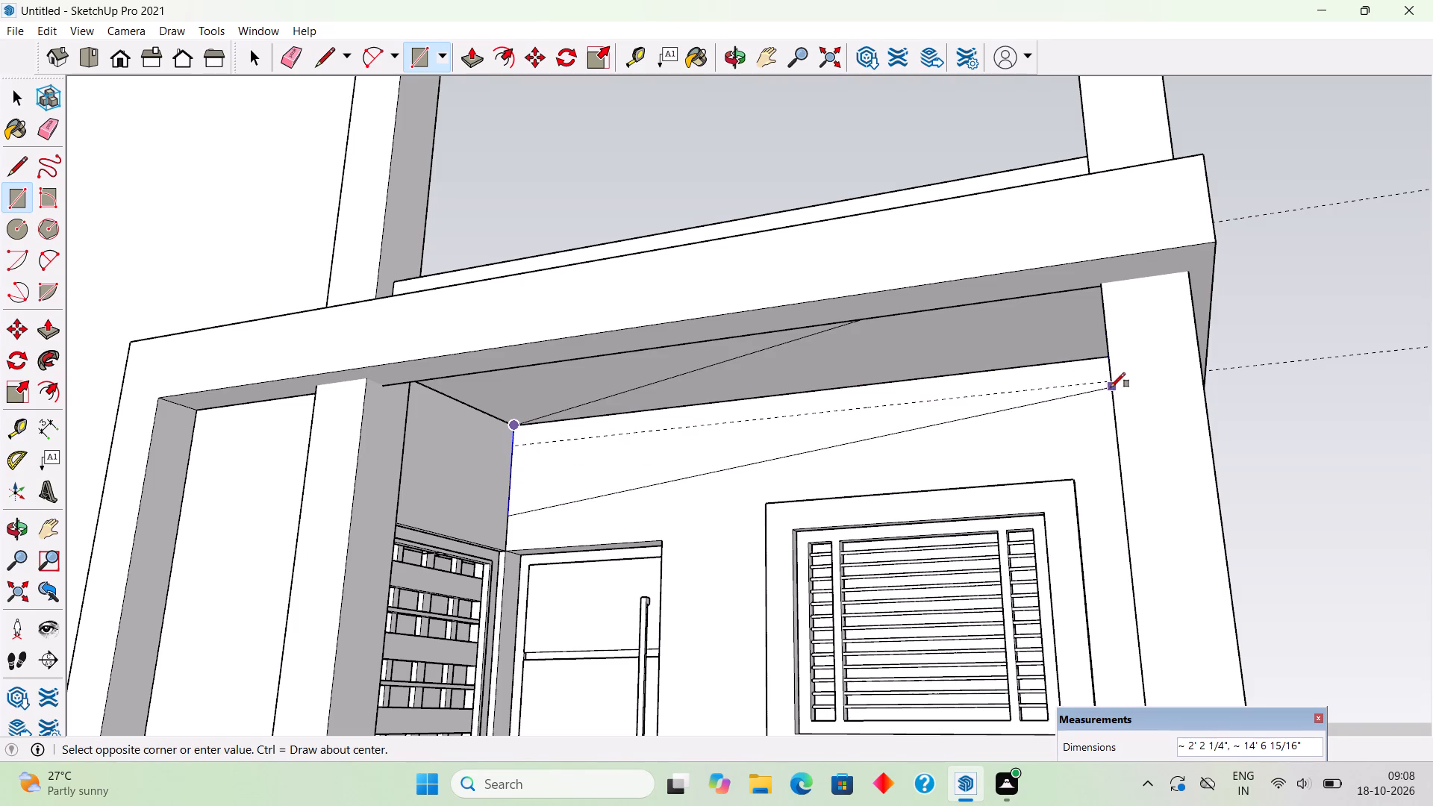
middle_click_drag(1094, 407, 1201, 437)
scroll(1181, 406, "up", 4)
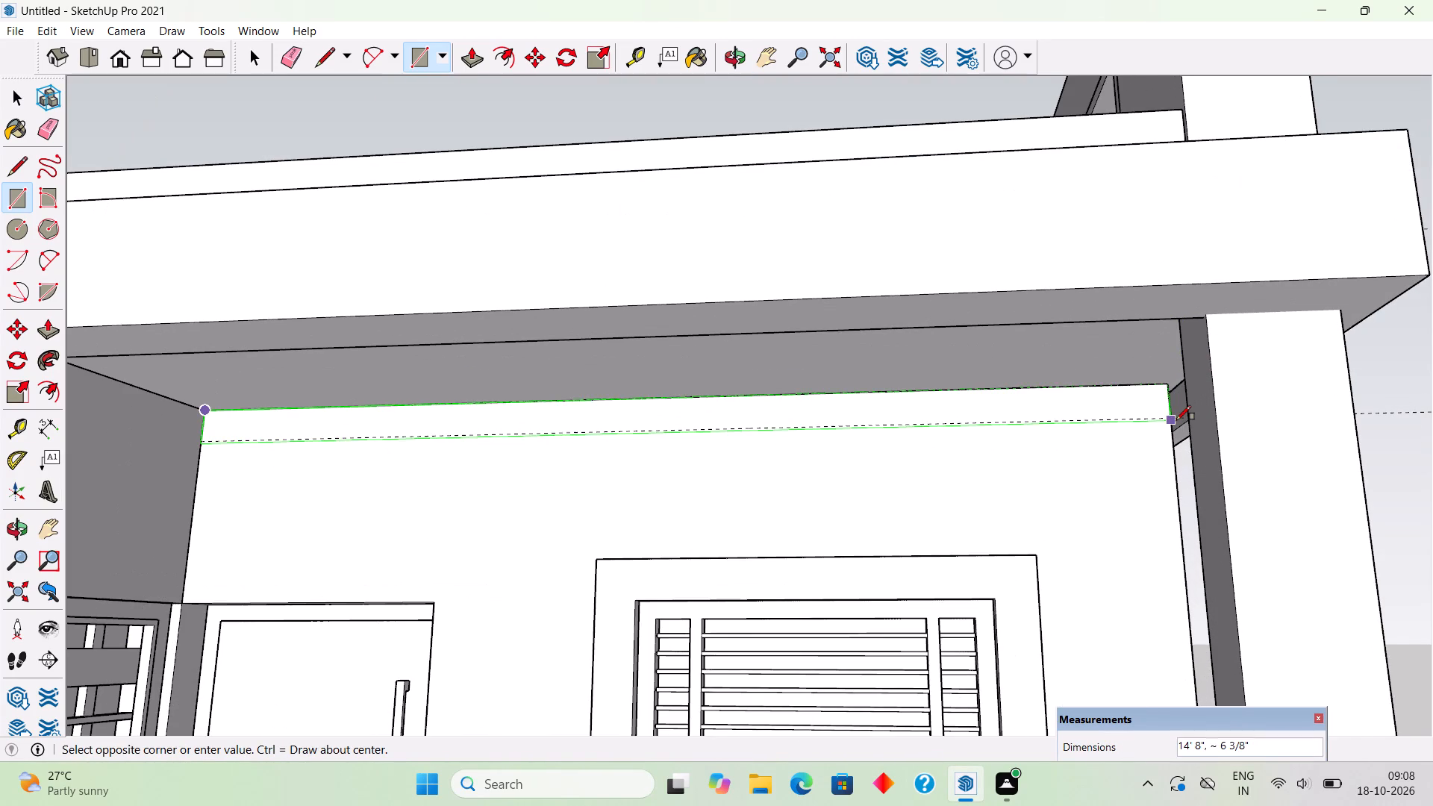
left_click(1172, 420)
Pull the wall-top strip forward about 5' 15/16" with Push/Pull to the front beam's inner edge, forming a dropped balcony ceiling.
key("p")
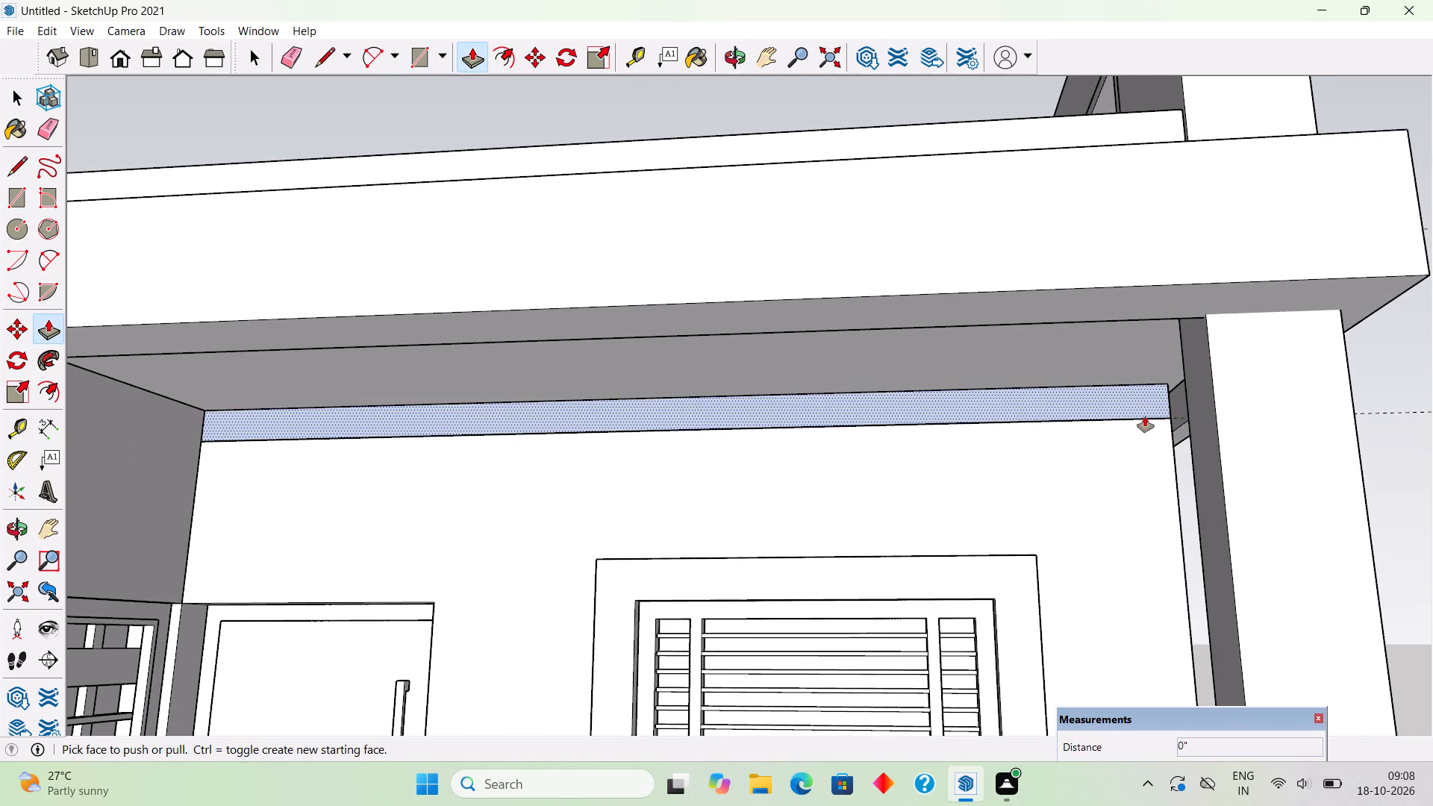
left_click(1145, 416)
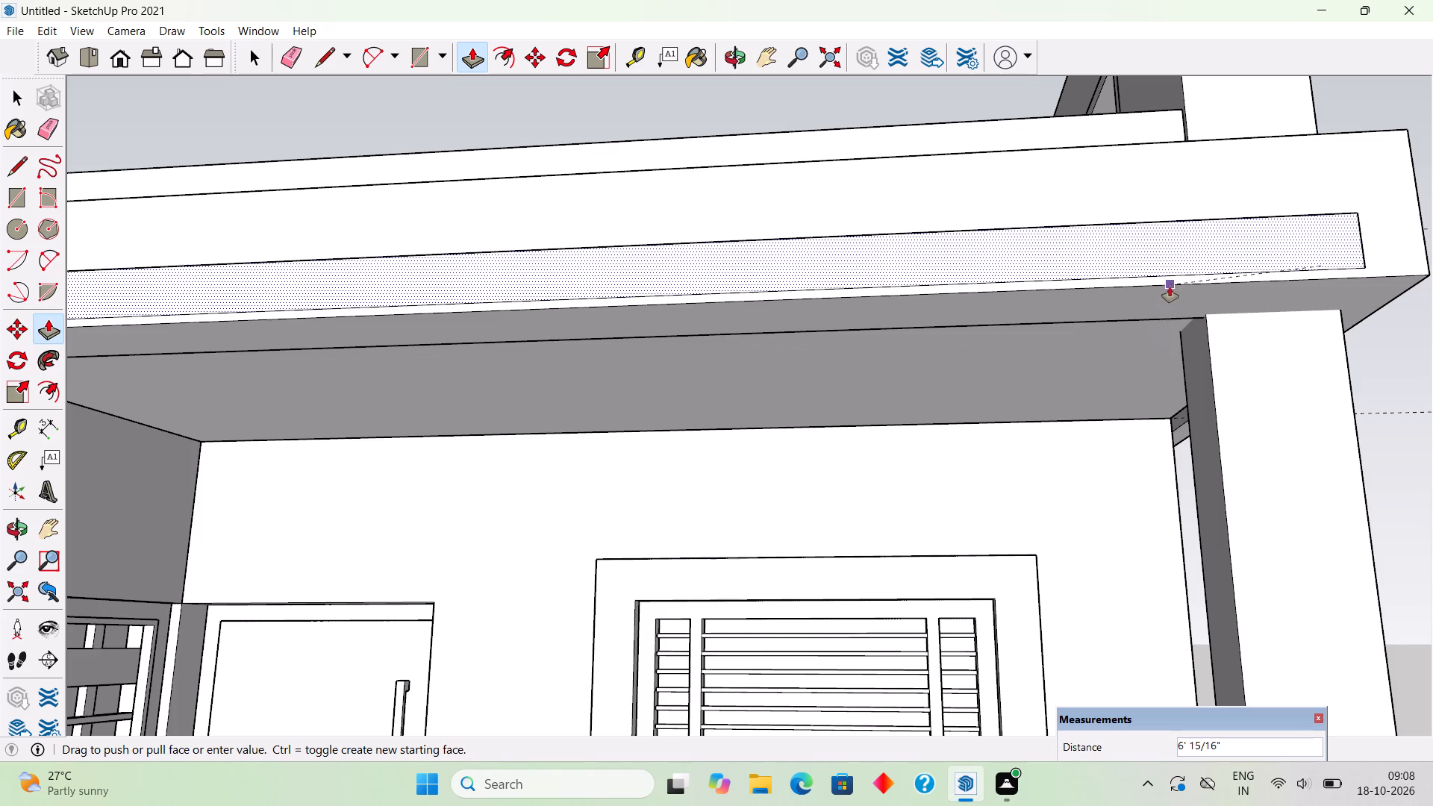
left_click(1172, 315)
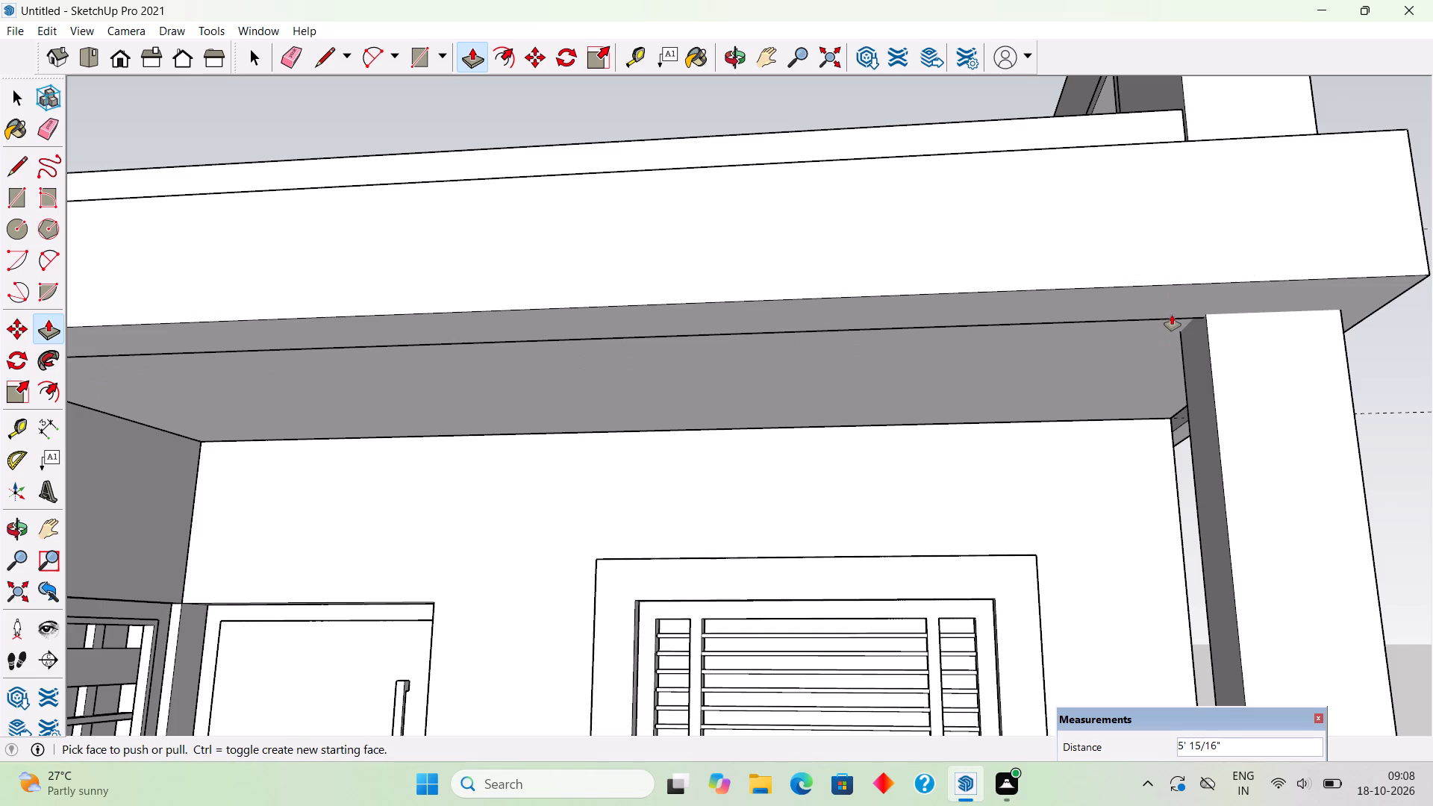
key("space")
Make the dropped balcony ceiling block a group and open it for editing.
key("f")
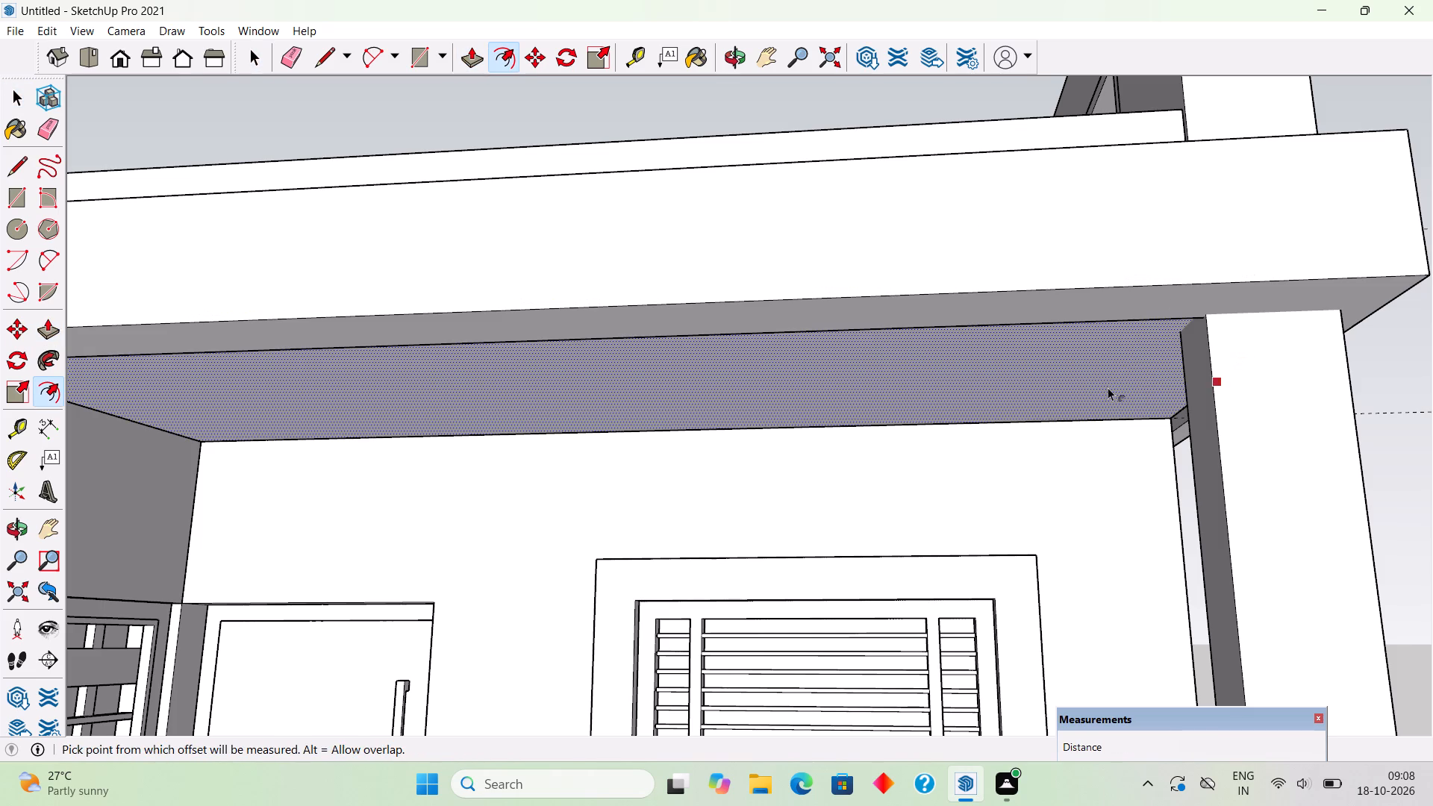
key("space")
triple_click(1108, 387)
right_click(1108, 387)
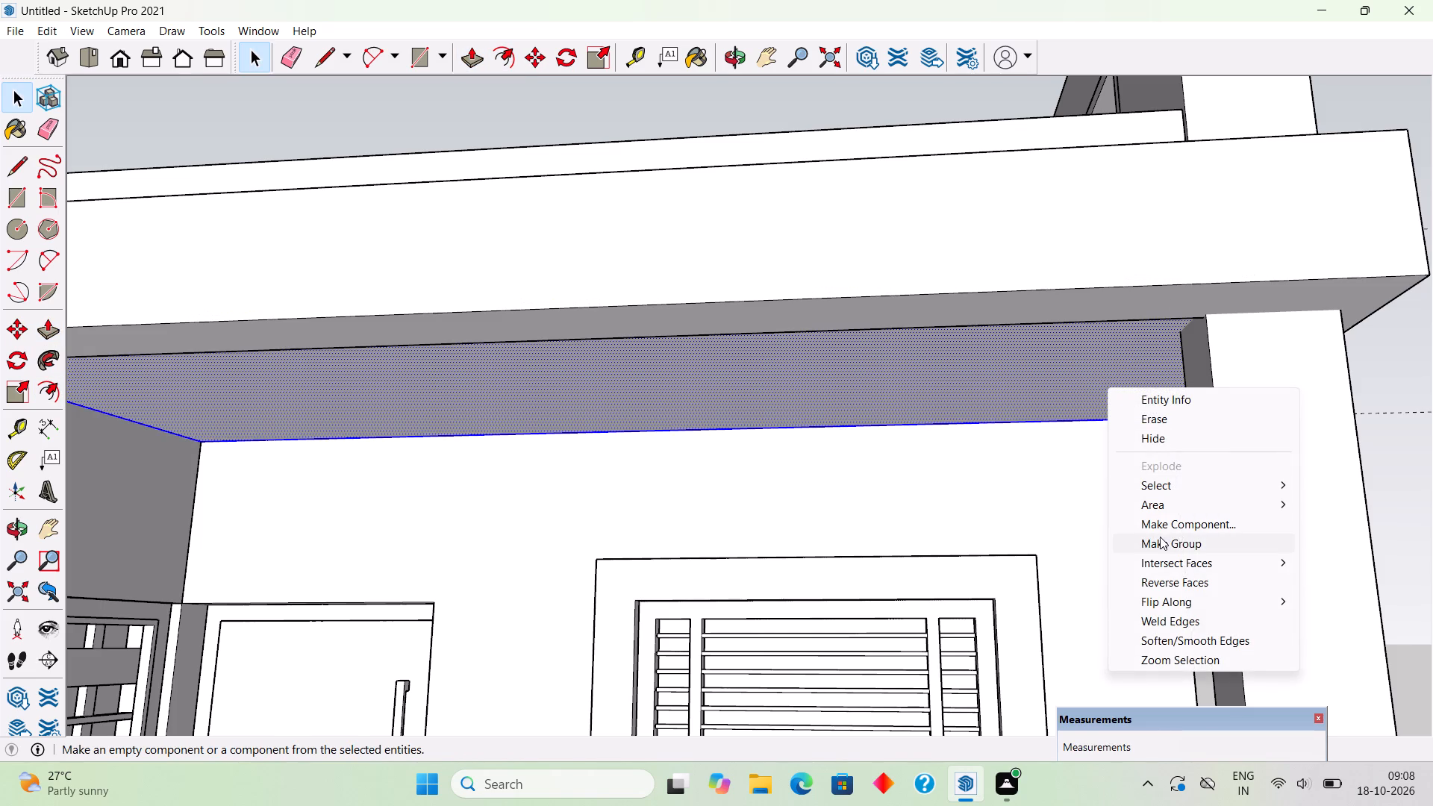
left_click(1162, 543)
triple_click(930, 423)
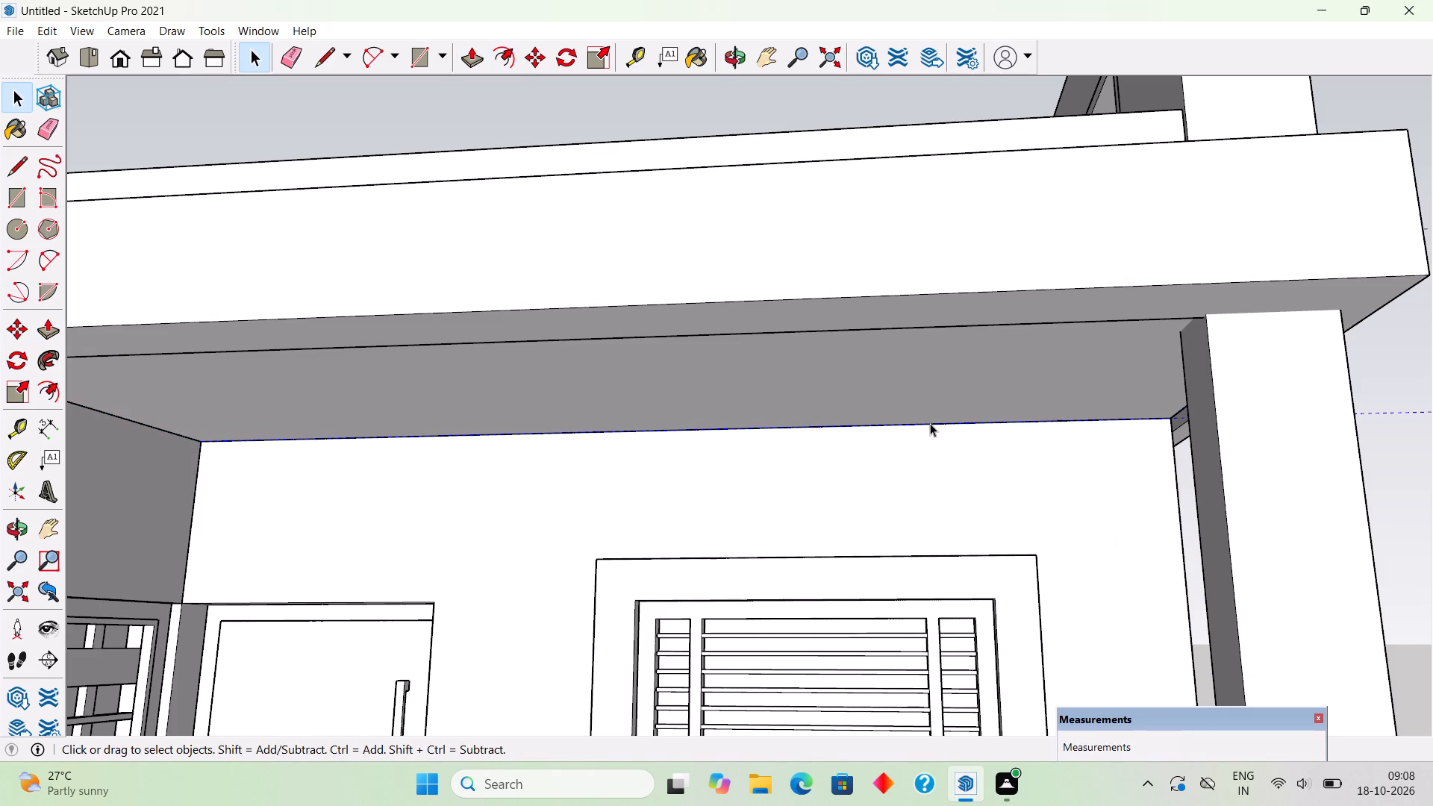
triple_click(940, 391)
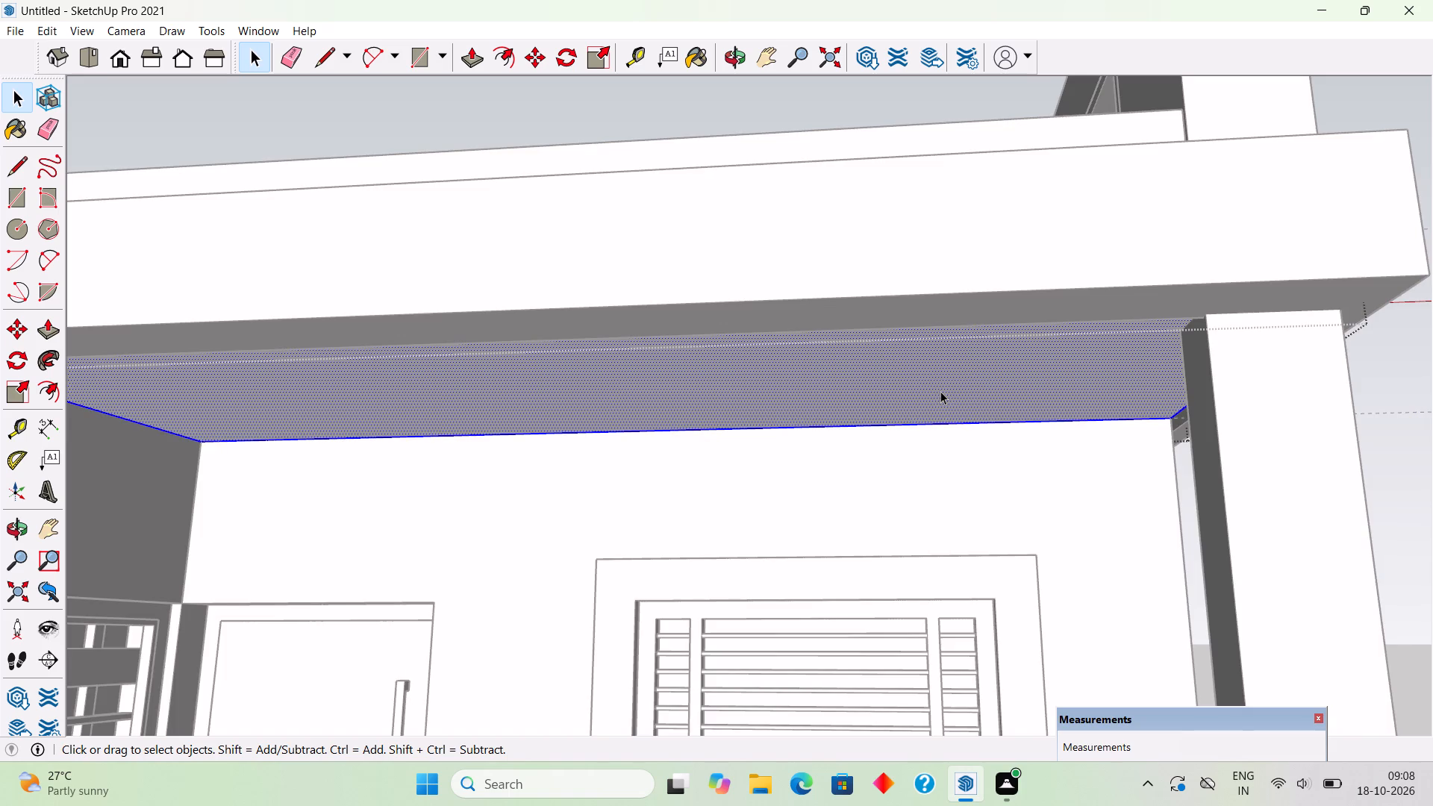
Offset the ceiling underside's outline inward about 1' 2 1/16", and offset the resulting inner panel inward by about another 1 1/2".
key("f")
left_click(911, 396)
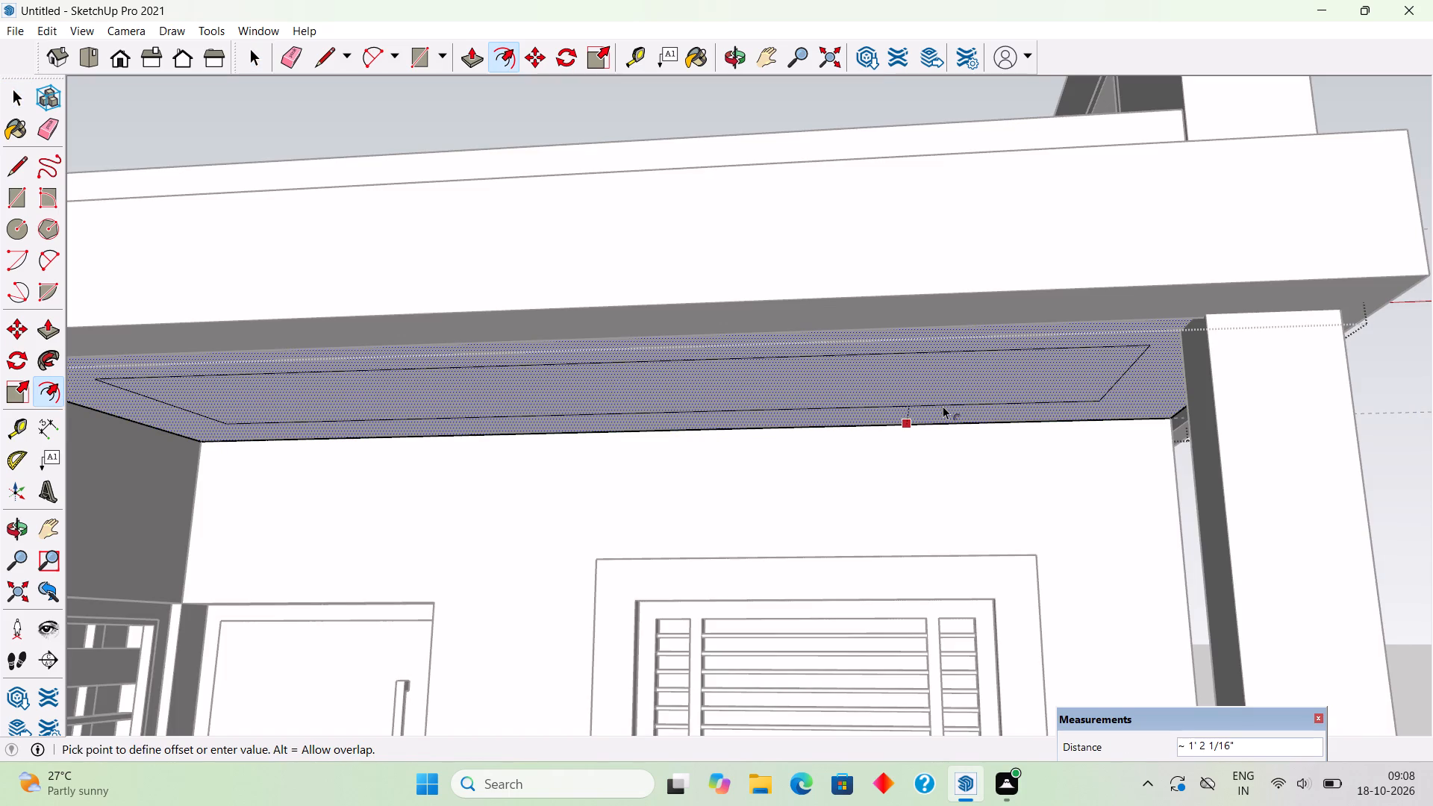
left_click(943, 406)
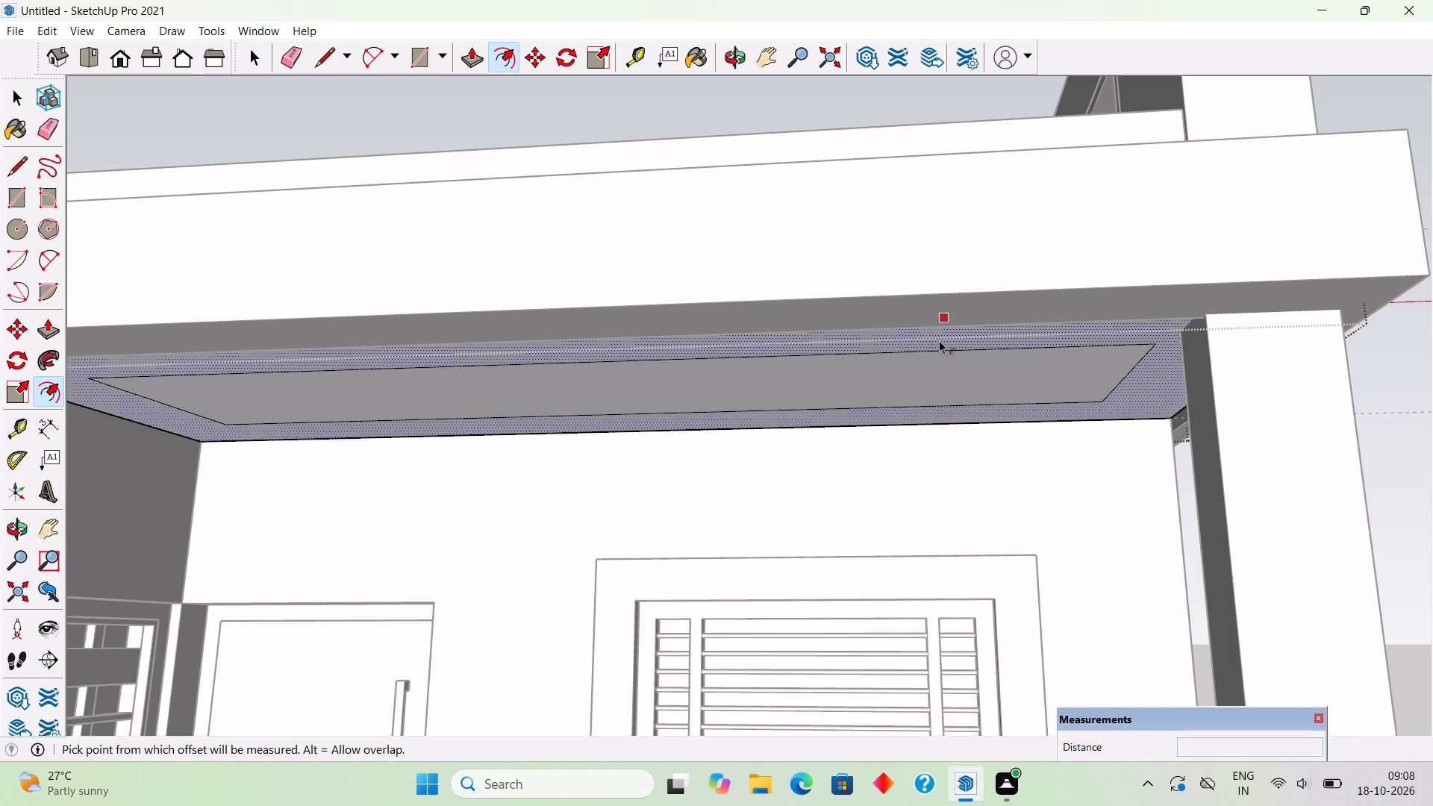
left_click(931, 393)
scroll(937, 402, "up", 3)
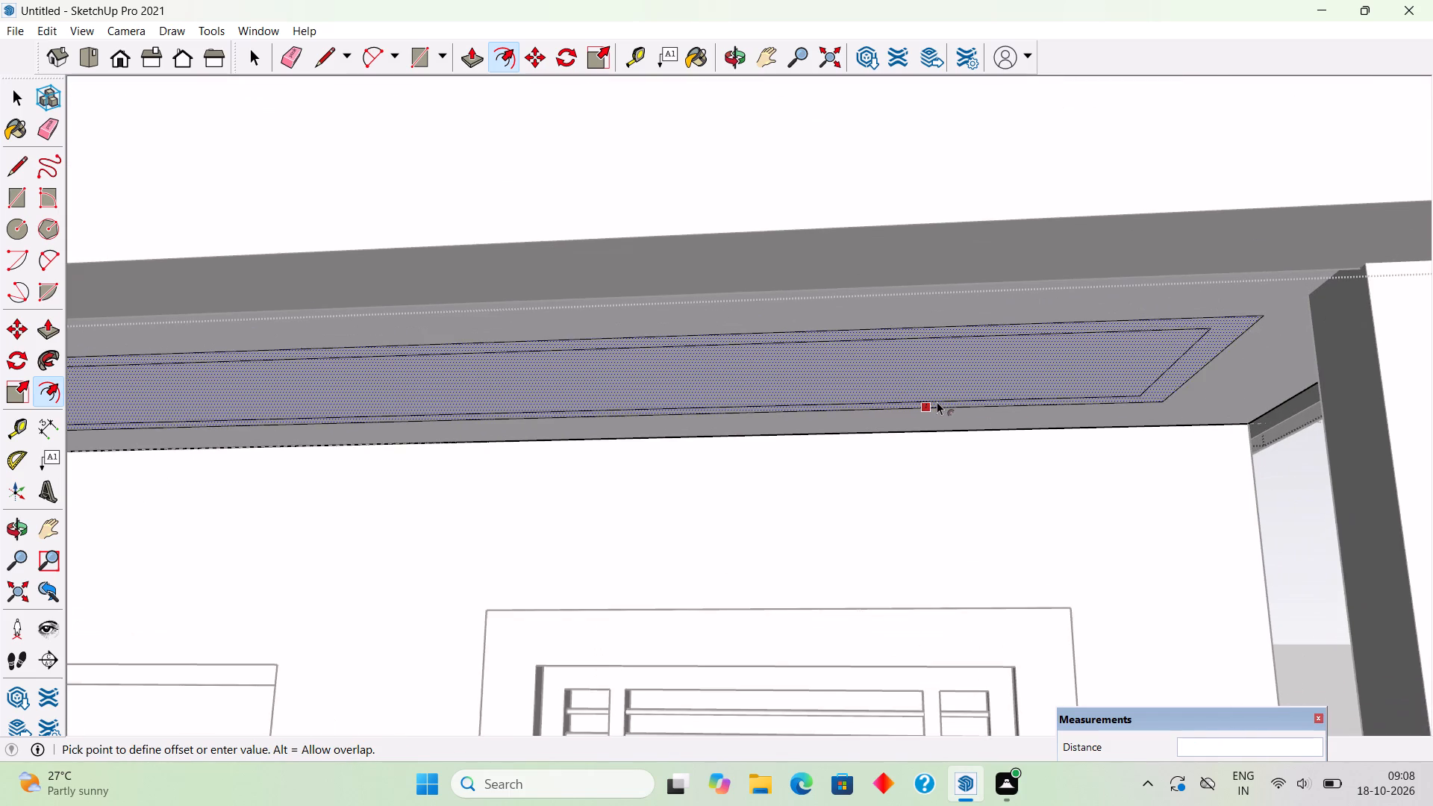
scroll(937, 402, "up", 2)
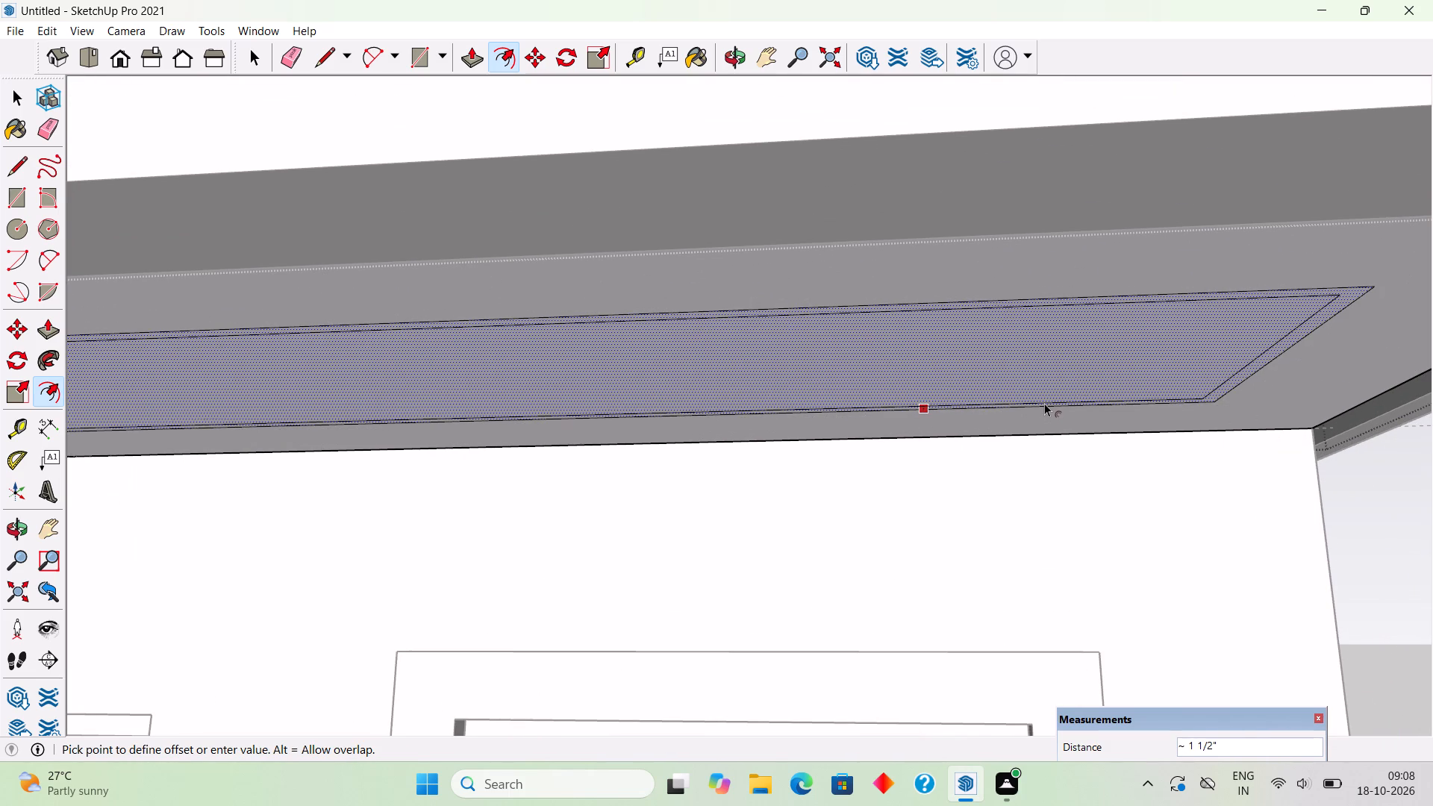
left_click(1047, 403)
key("space")
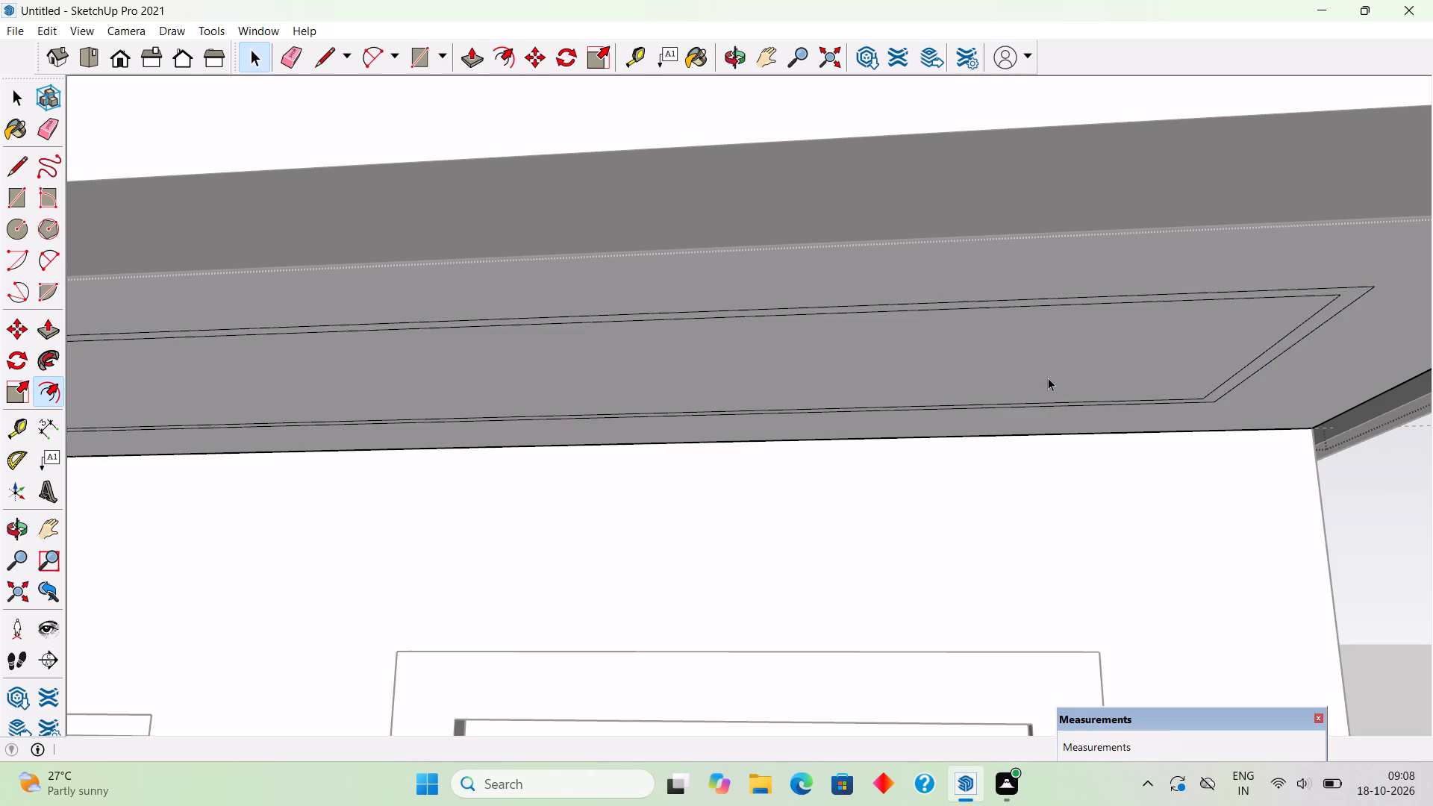
Recess the innermost ceiling panel upward about 7/8" with Push/Pull and close the ceiling group.
left_click(1048, 378)
key("p")
left_click(1048, 378)
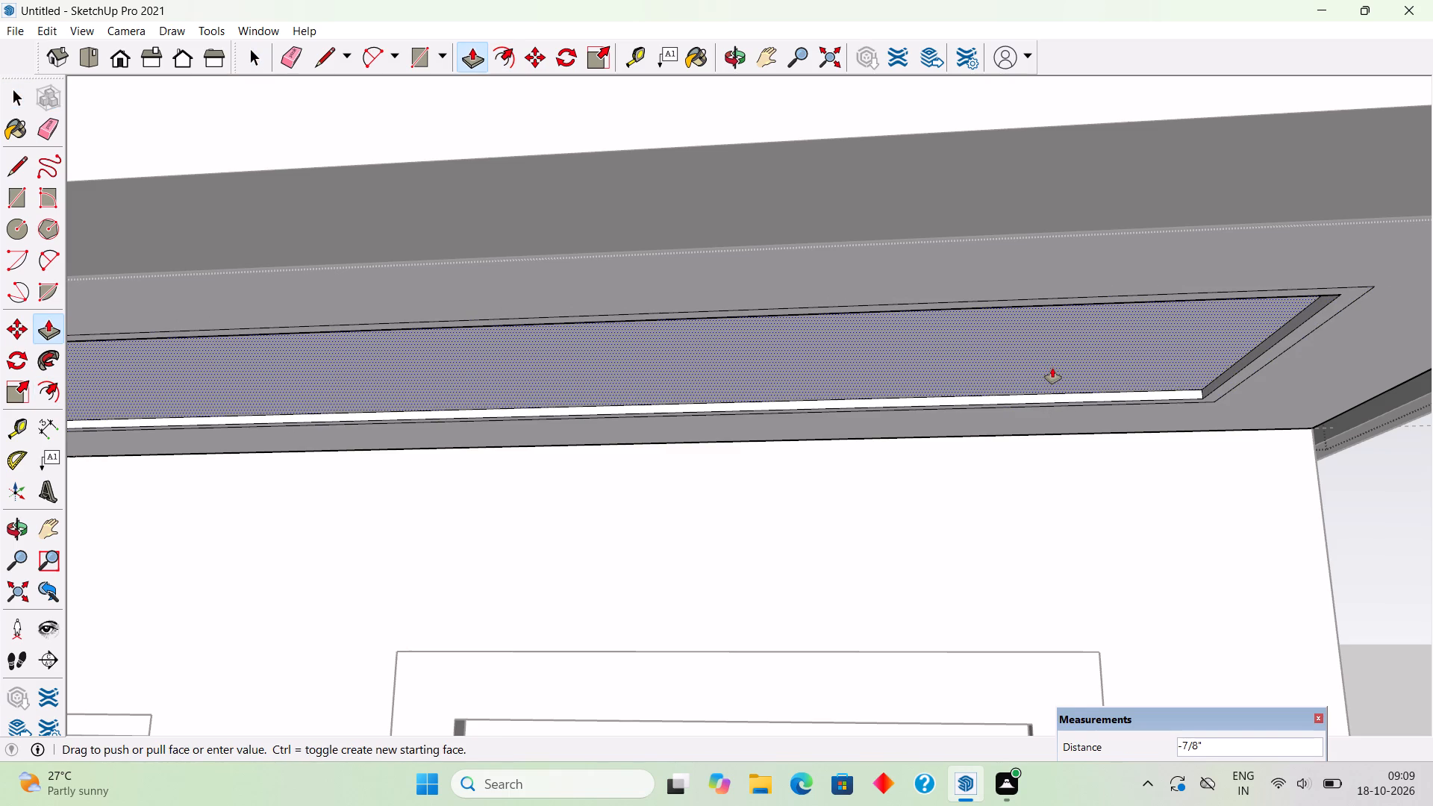
left_click(1052, 368)
key("space")
scroll(1053, 369, "down", 13)
scroll(1051, 373, "up", 1)
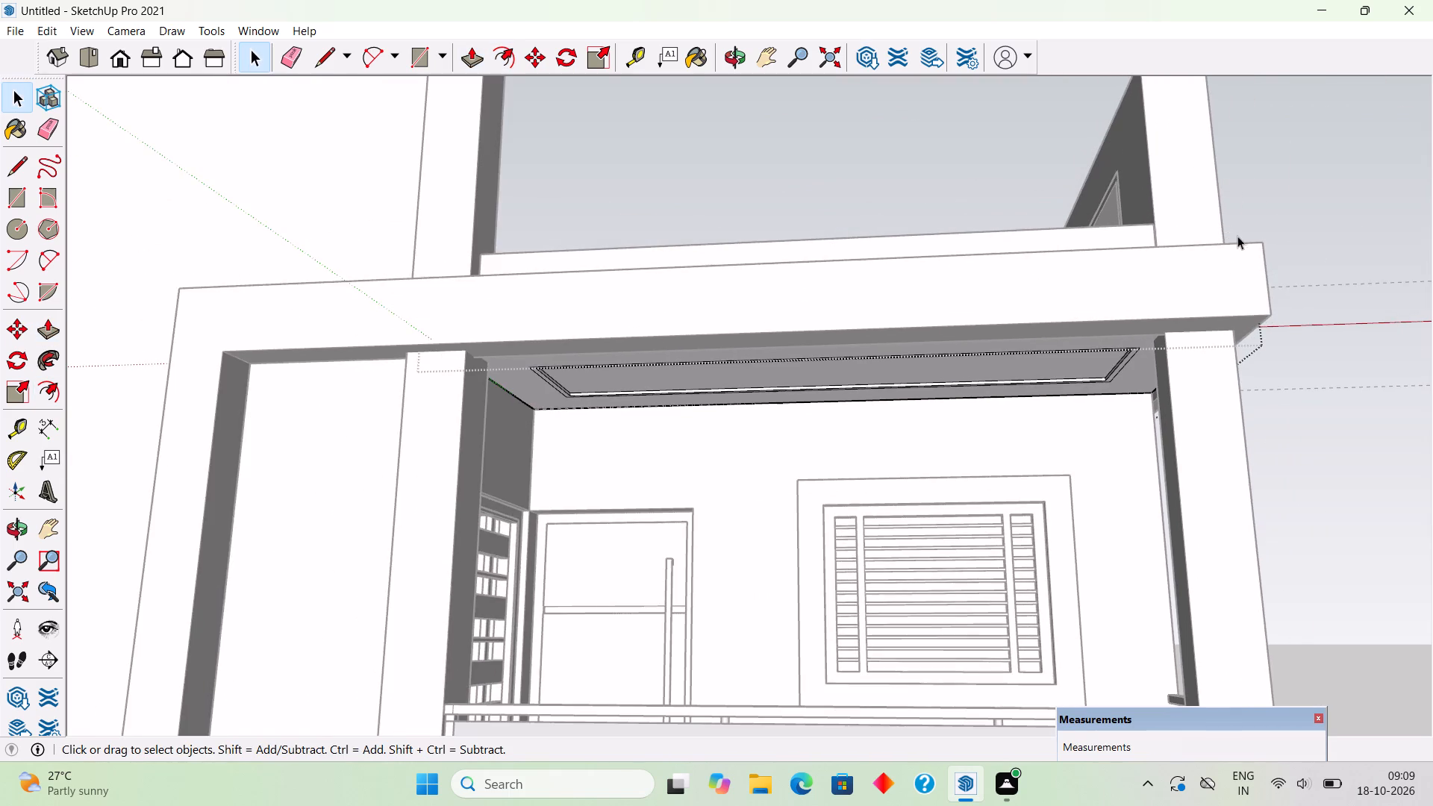
left_click(1262, 201)
Examine the recessed balcony ceiling and the house's front elevation from several angles.
middle_click_drag(1214, 328, 1242, 465)
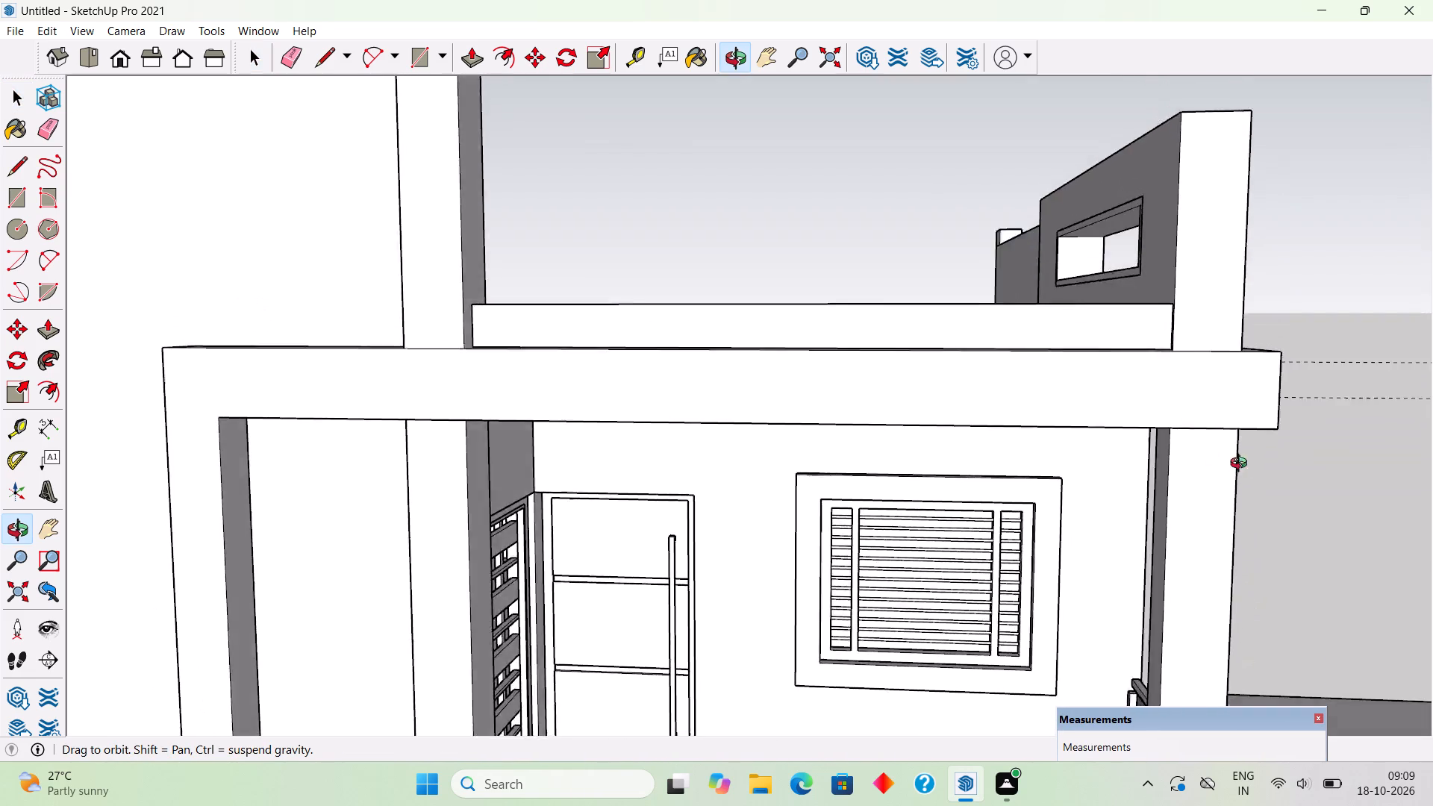
middle_click_drag(1242, 465, 1209, 307)
scroll(1056, 272, "down", 3)
middle_click_drag(1016, 318, 806, 249)
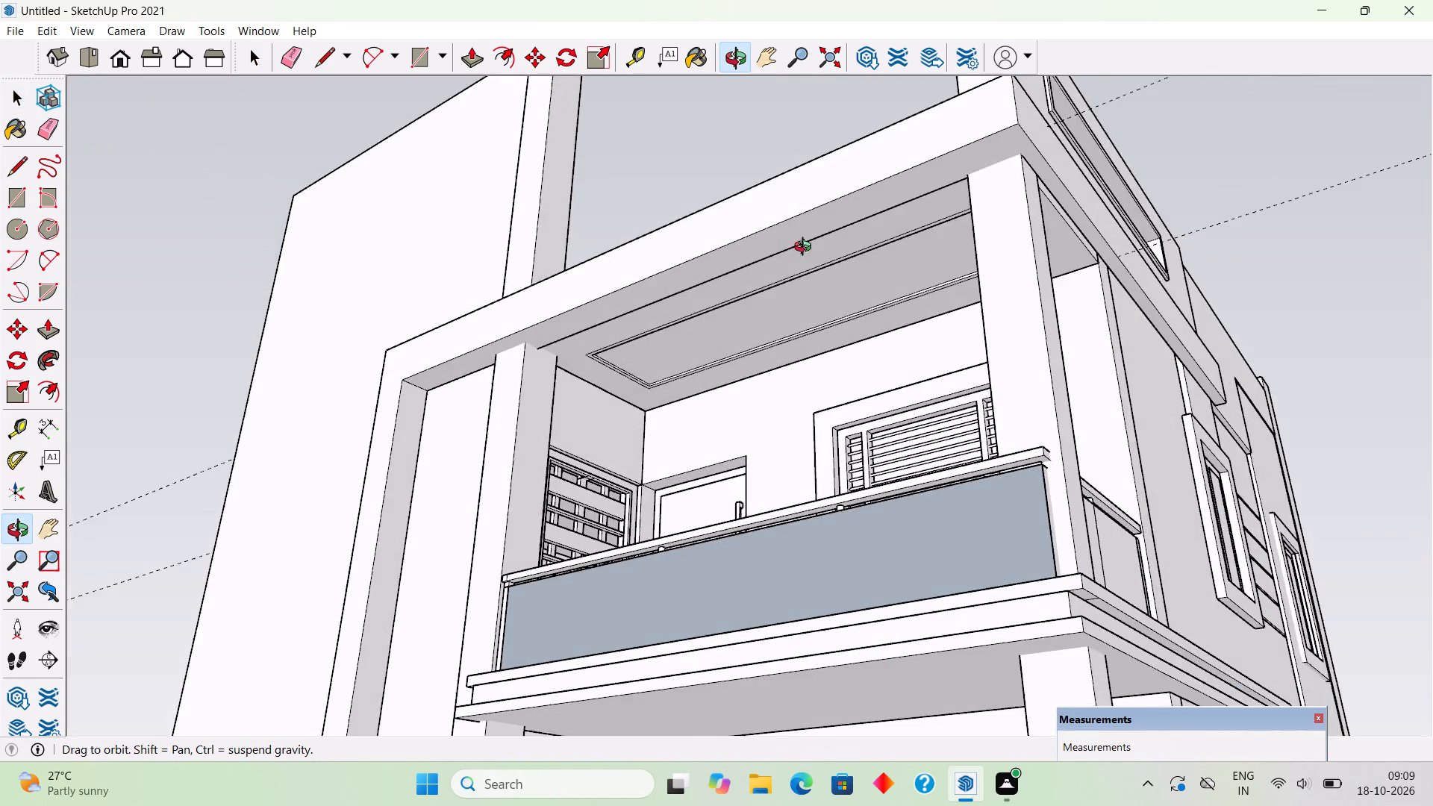
middle_click_drag(806, 249, 1269, 367)
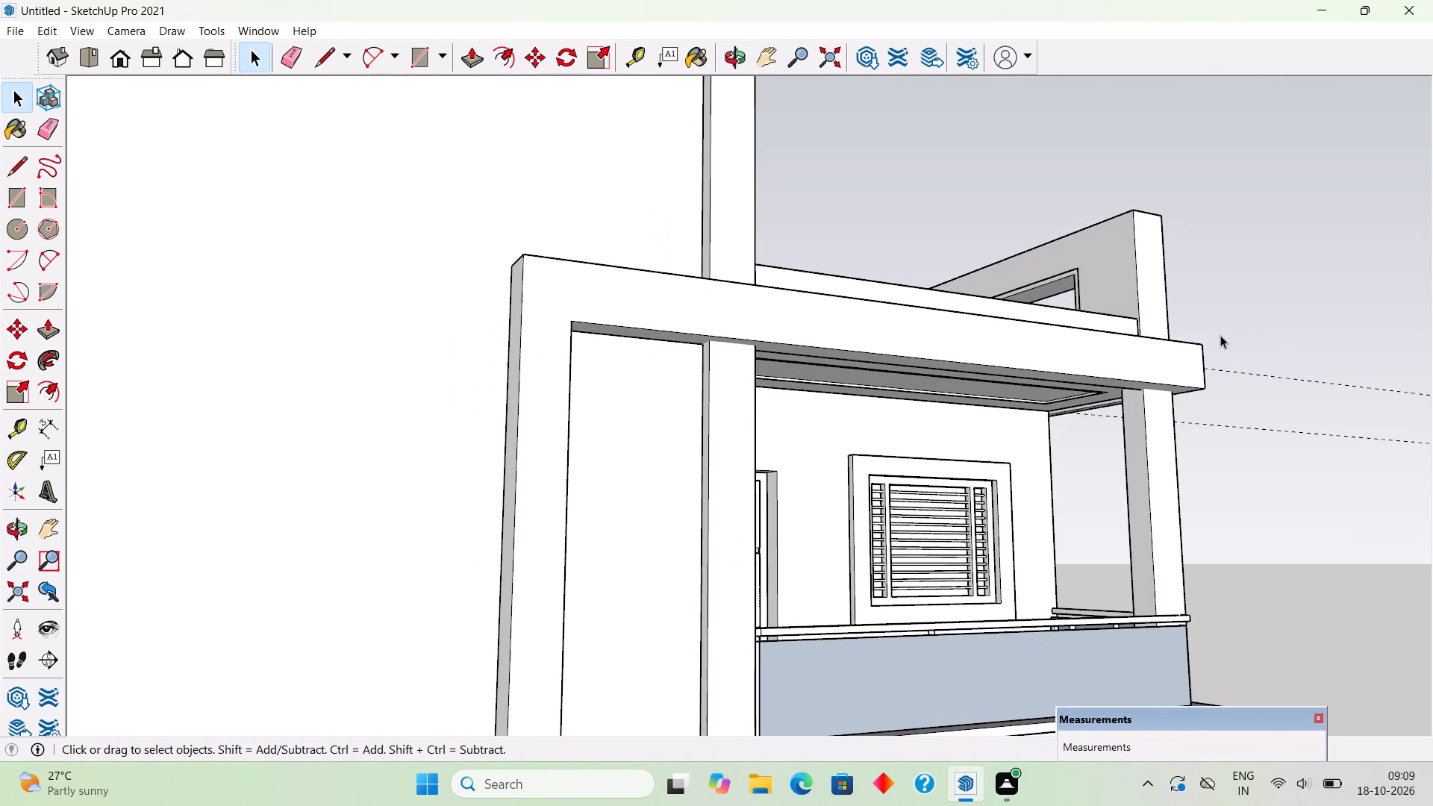
scroll(1220, 335, "down", 3)
middle_click_drag(1187, 346, 1162, 419)
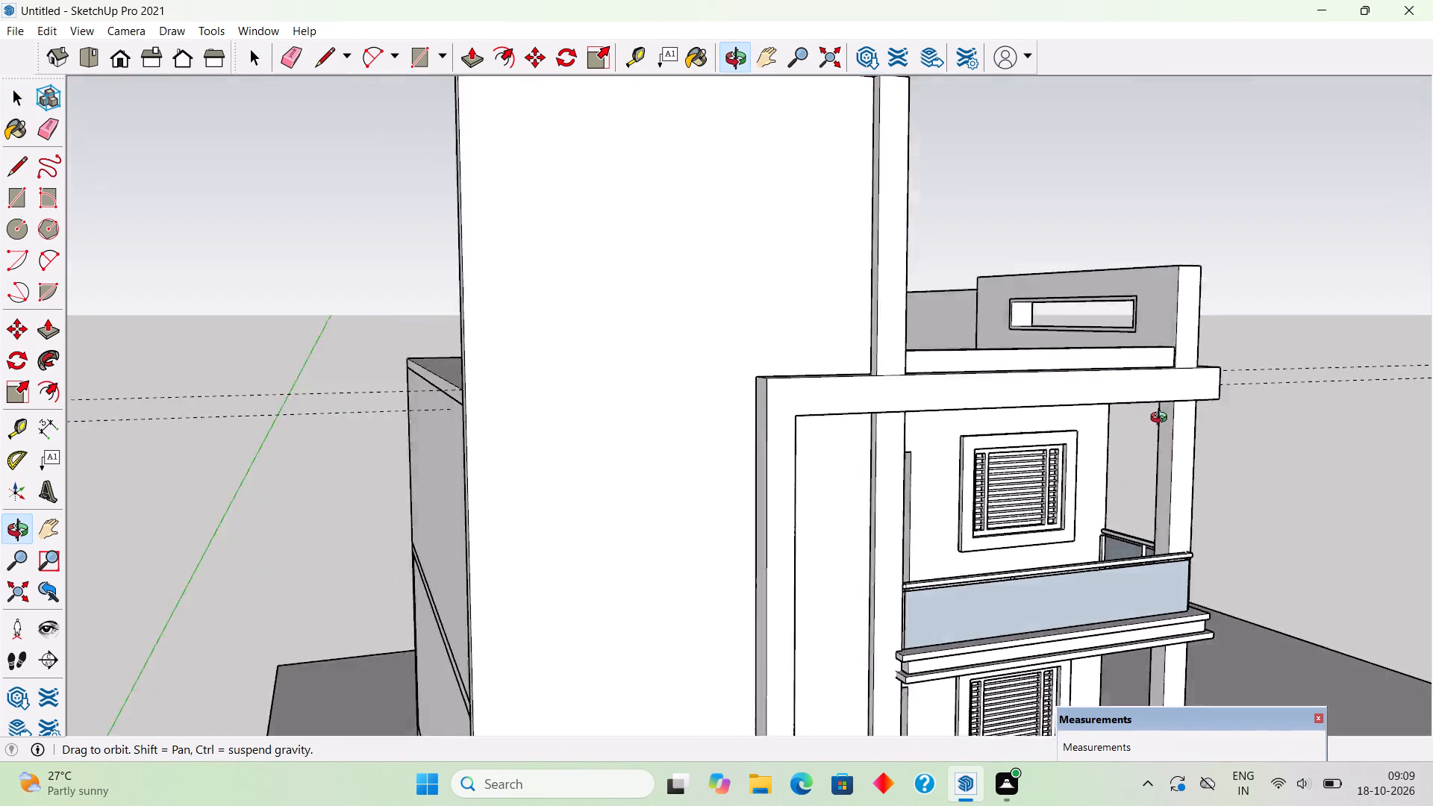
middle_click_drag(1162, 419, 927, 268)
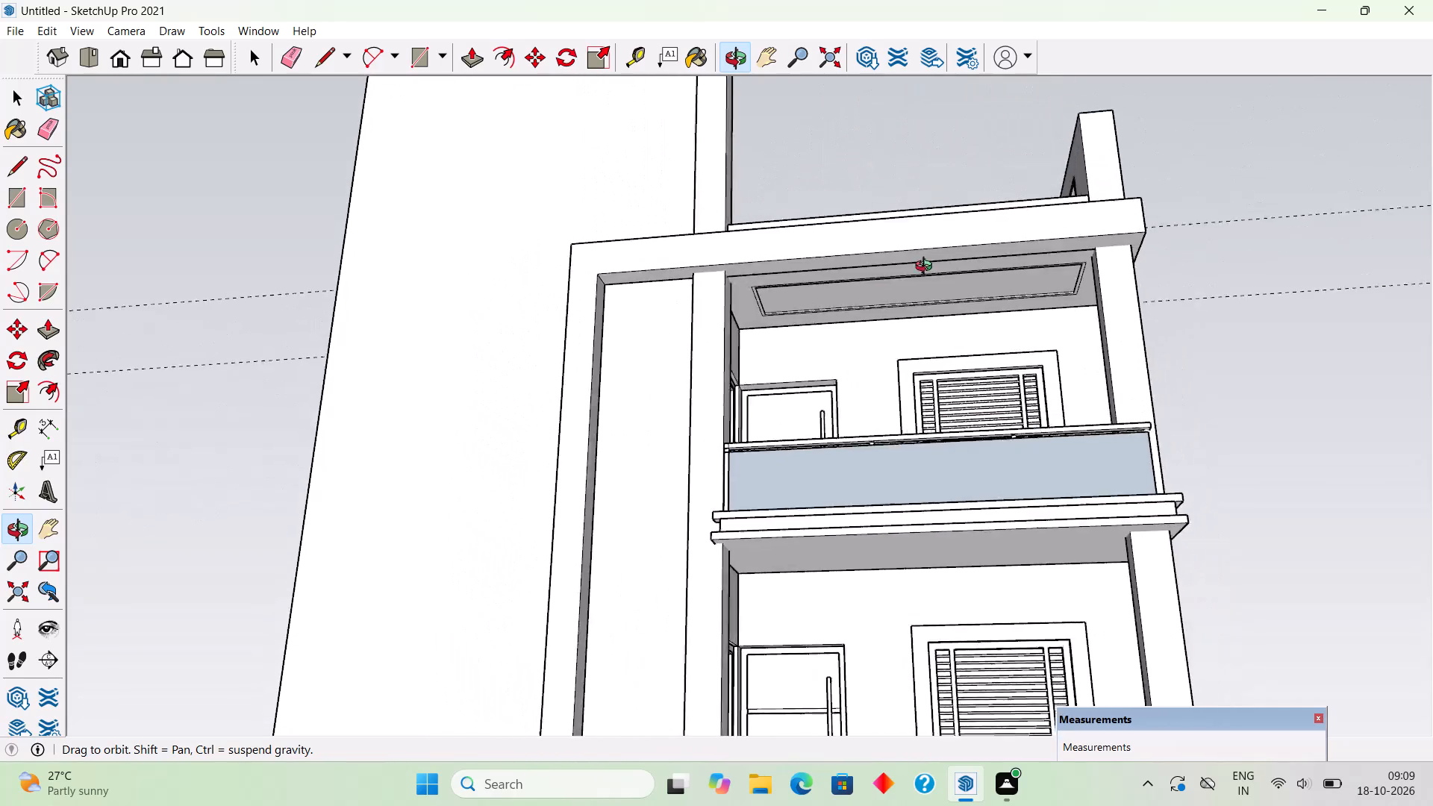
middle_click_drag(927, 268, 977, 303)
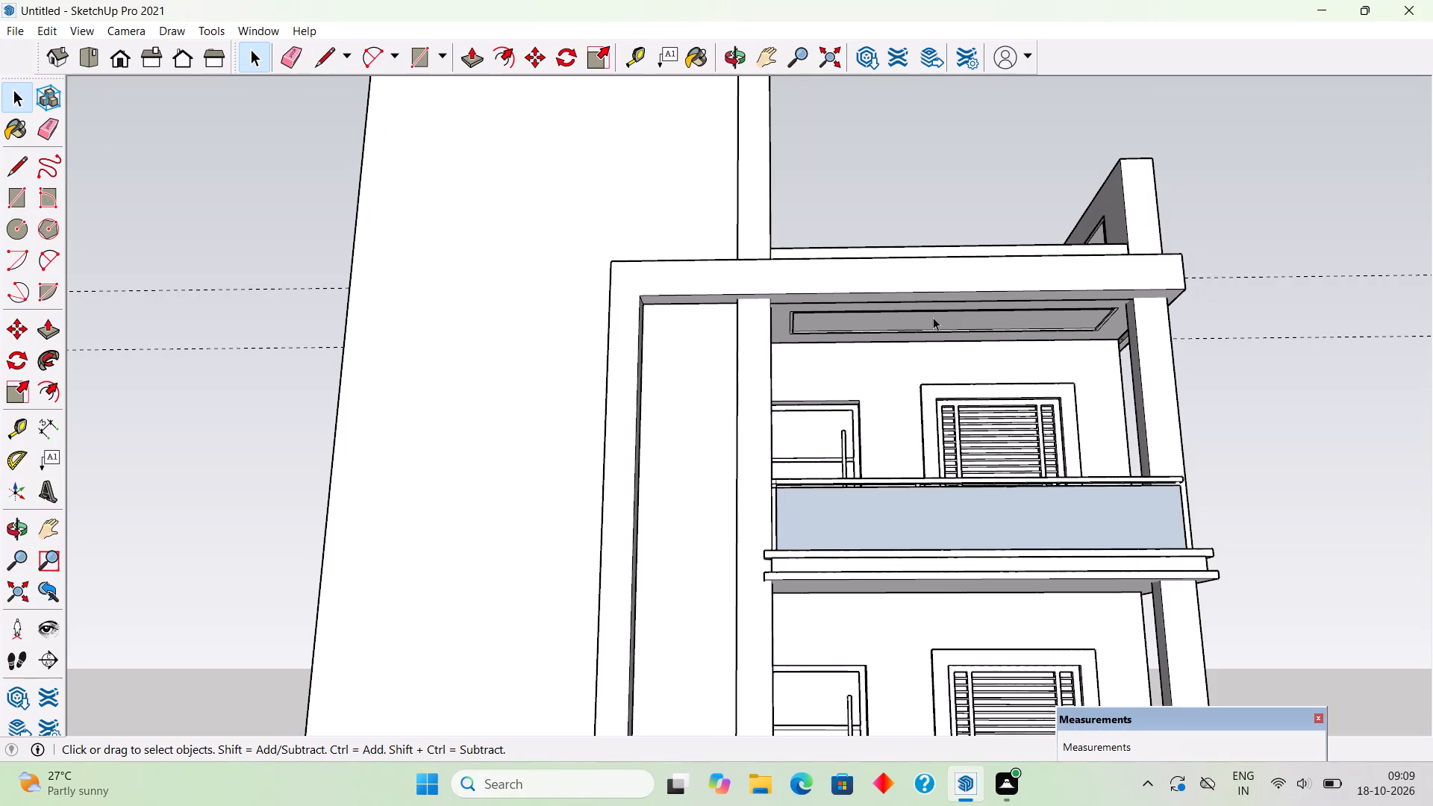
middle_click_drag(943, 313, 1038, 338)
scroll(1038, 338, "down", 3)
scroll(858, 334, "down", 3)
middle_click_drag(813, 276, 793, 356)
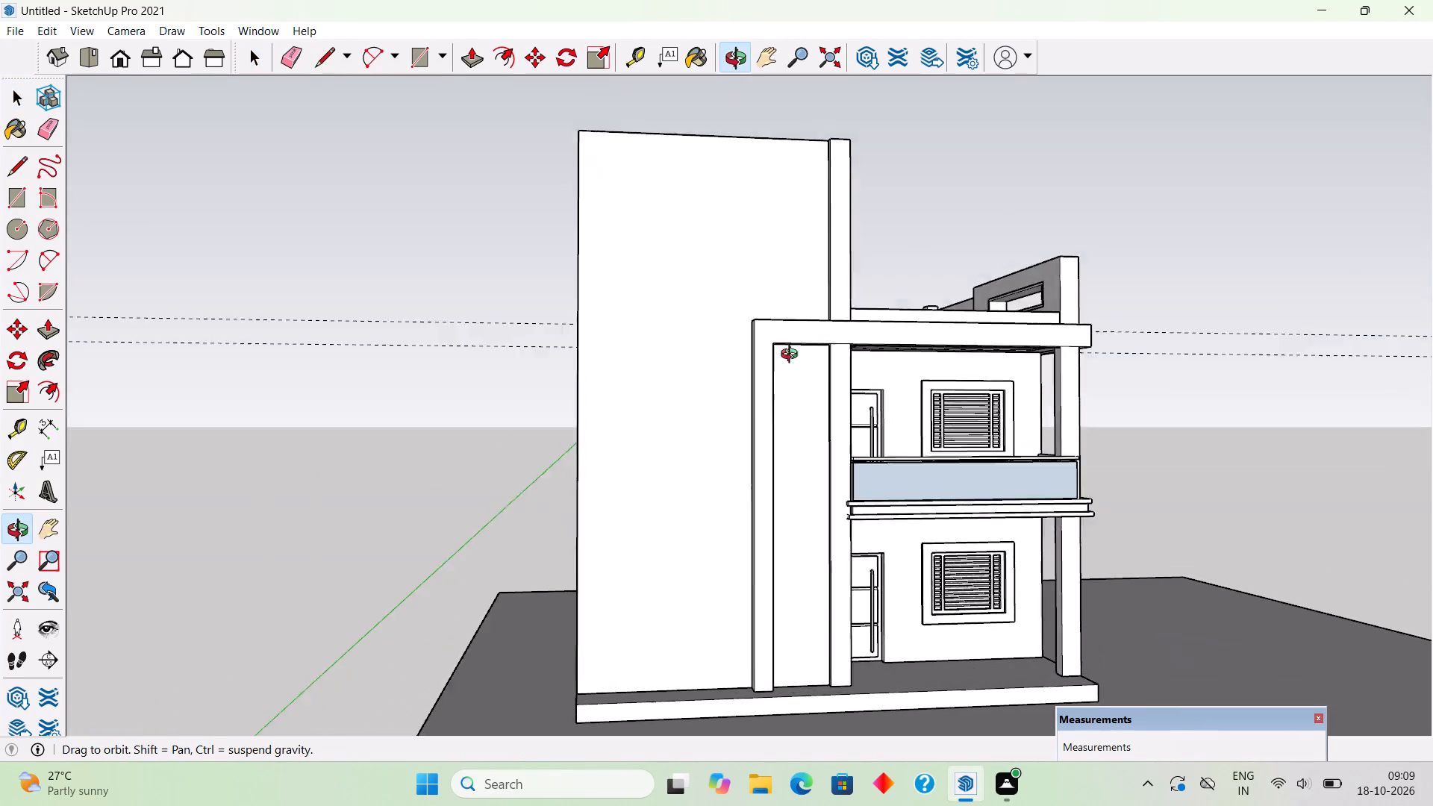
middle_click_drag(793, 356, 789, 387)
middle_click_drag(788, 348, 805, 359)
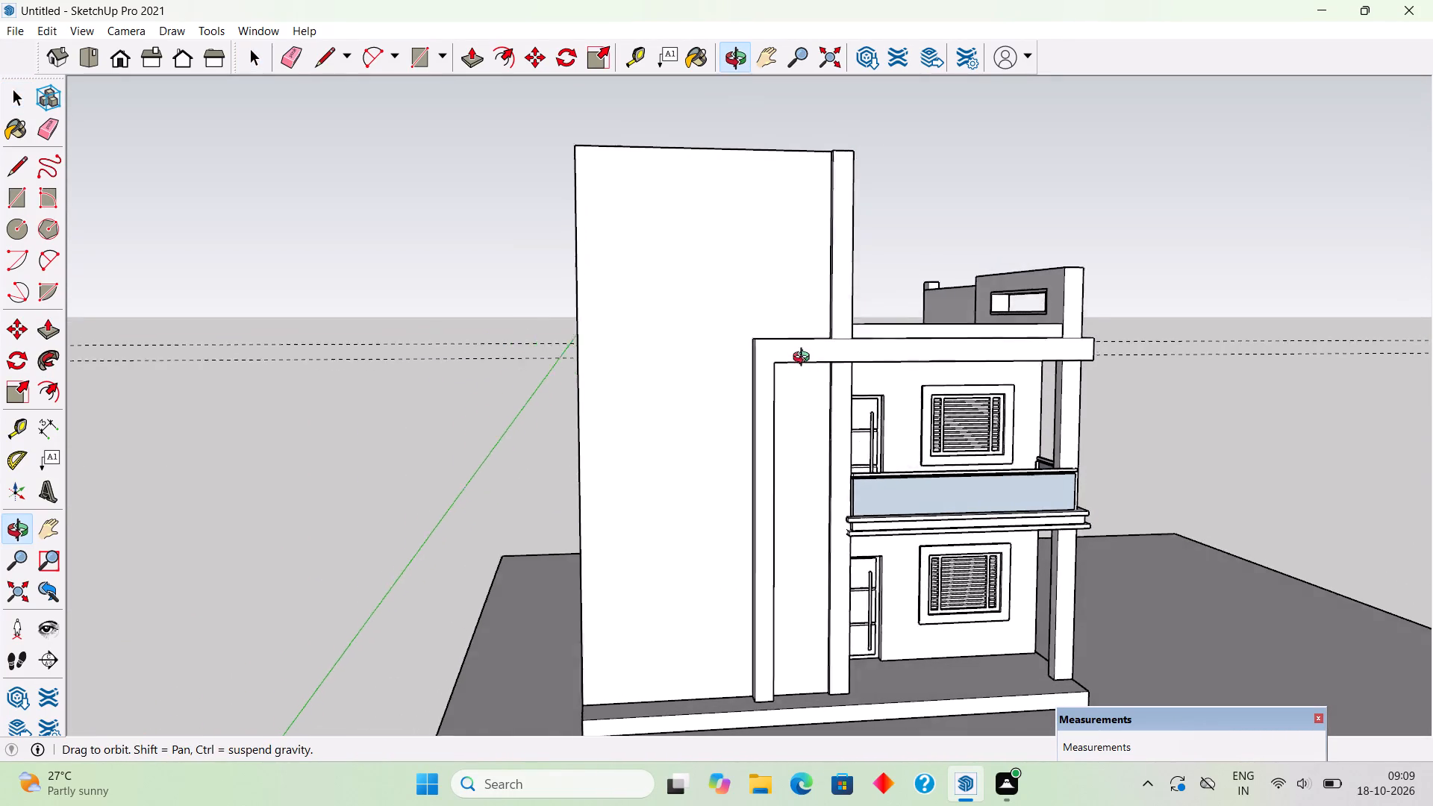
middle_click_drag(805, 359, 886, 387)
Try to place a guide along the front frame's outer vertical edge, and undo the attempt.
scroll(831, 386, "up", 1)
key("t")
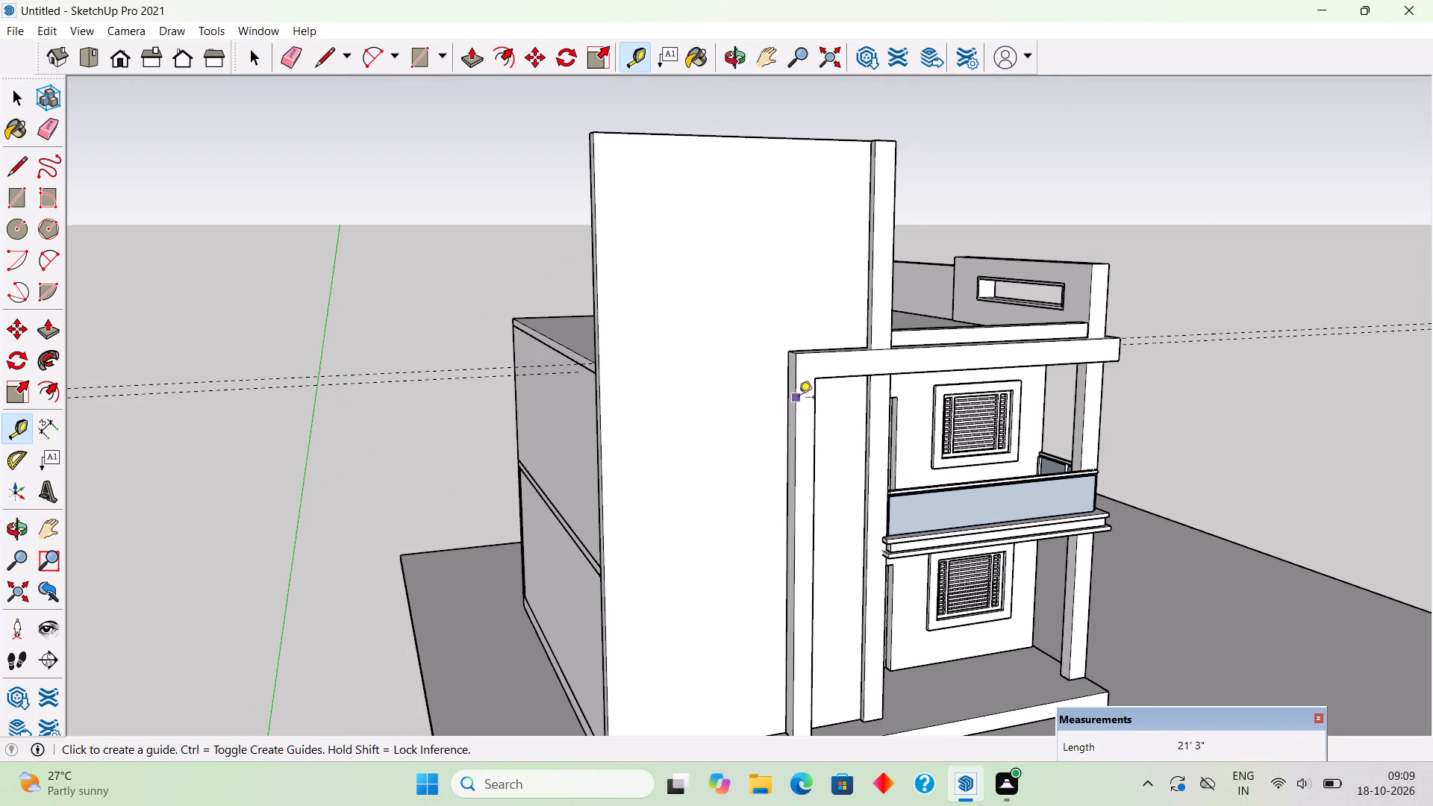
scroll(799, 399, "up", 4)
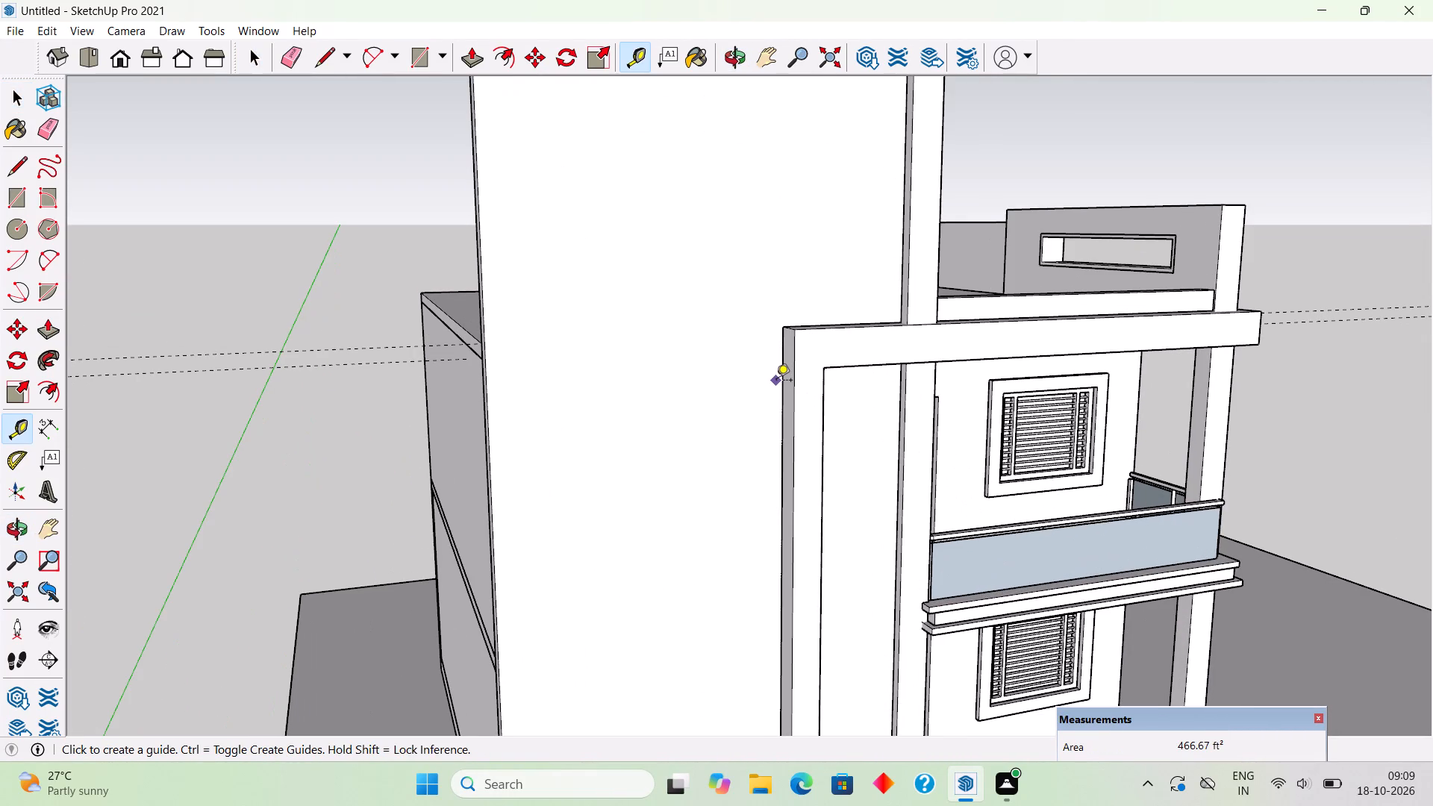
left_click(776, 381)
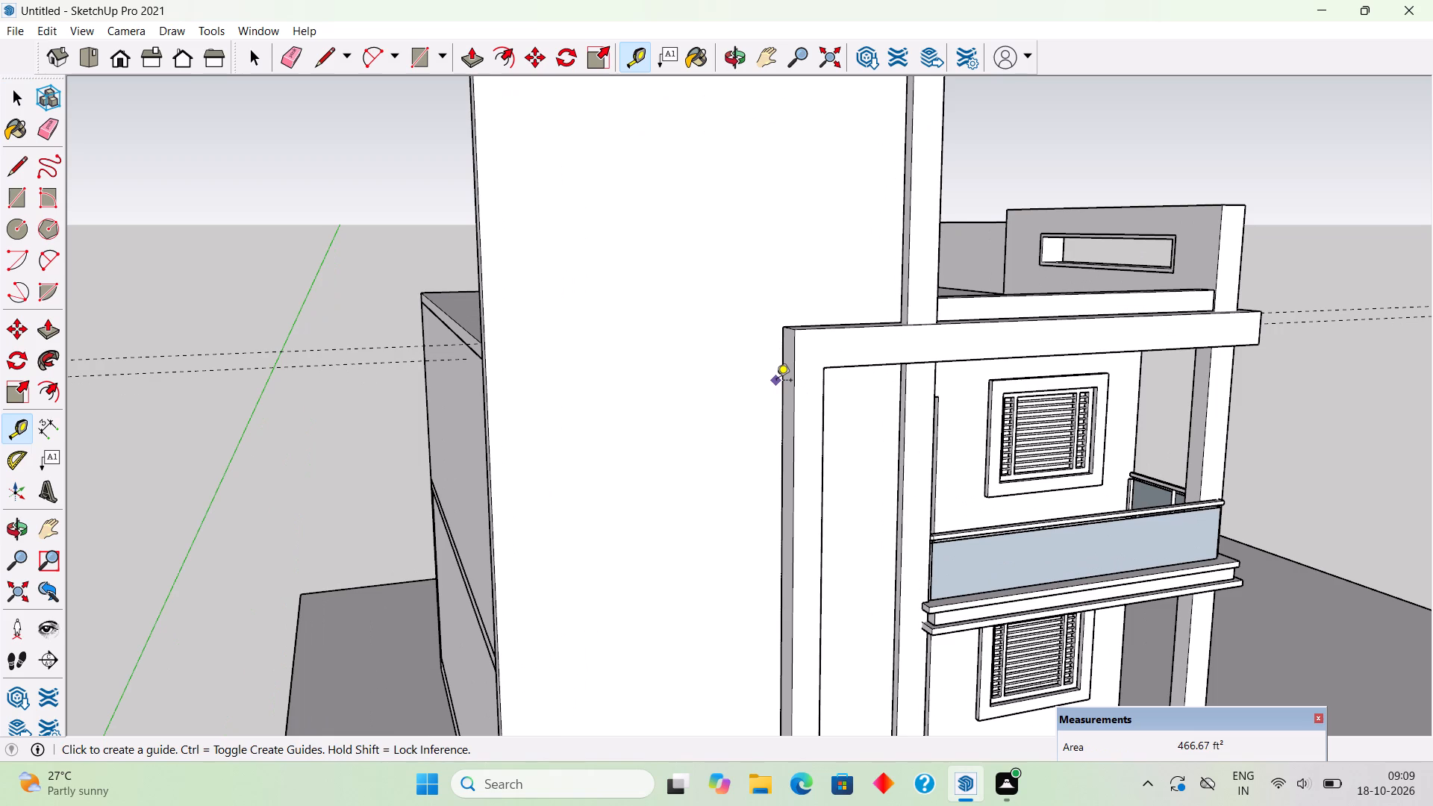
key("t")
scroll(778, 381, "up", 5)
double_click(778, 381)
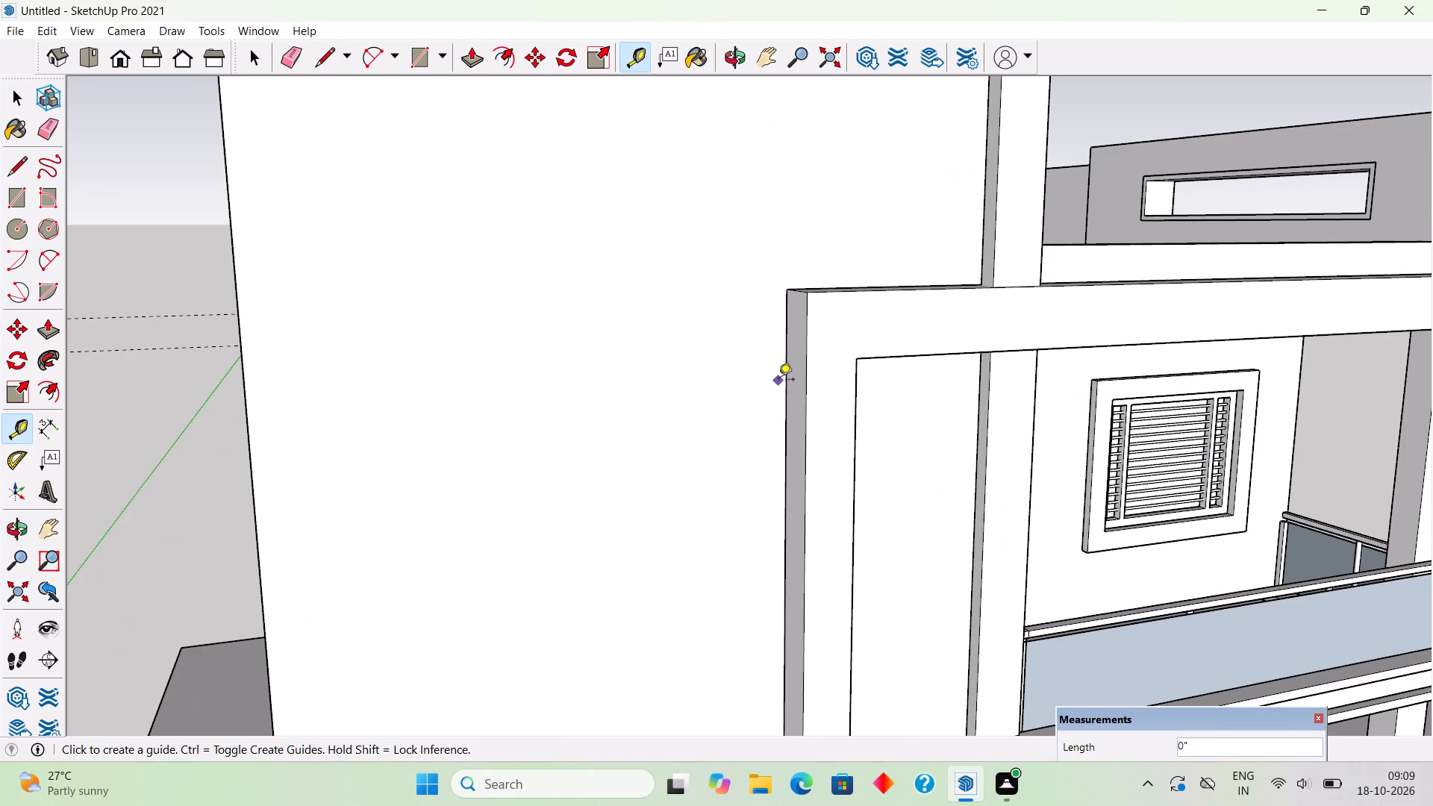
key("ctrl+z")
Place a vertical guide on the tall blank wall along the frame's outer edge, and another 7' from it toward the wall's far edge.
scroll(790, 357, "up", 4)
double_click(790, 278)
scroll(790, 278, "down", 4)
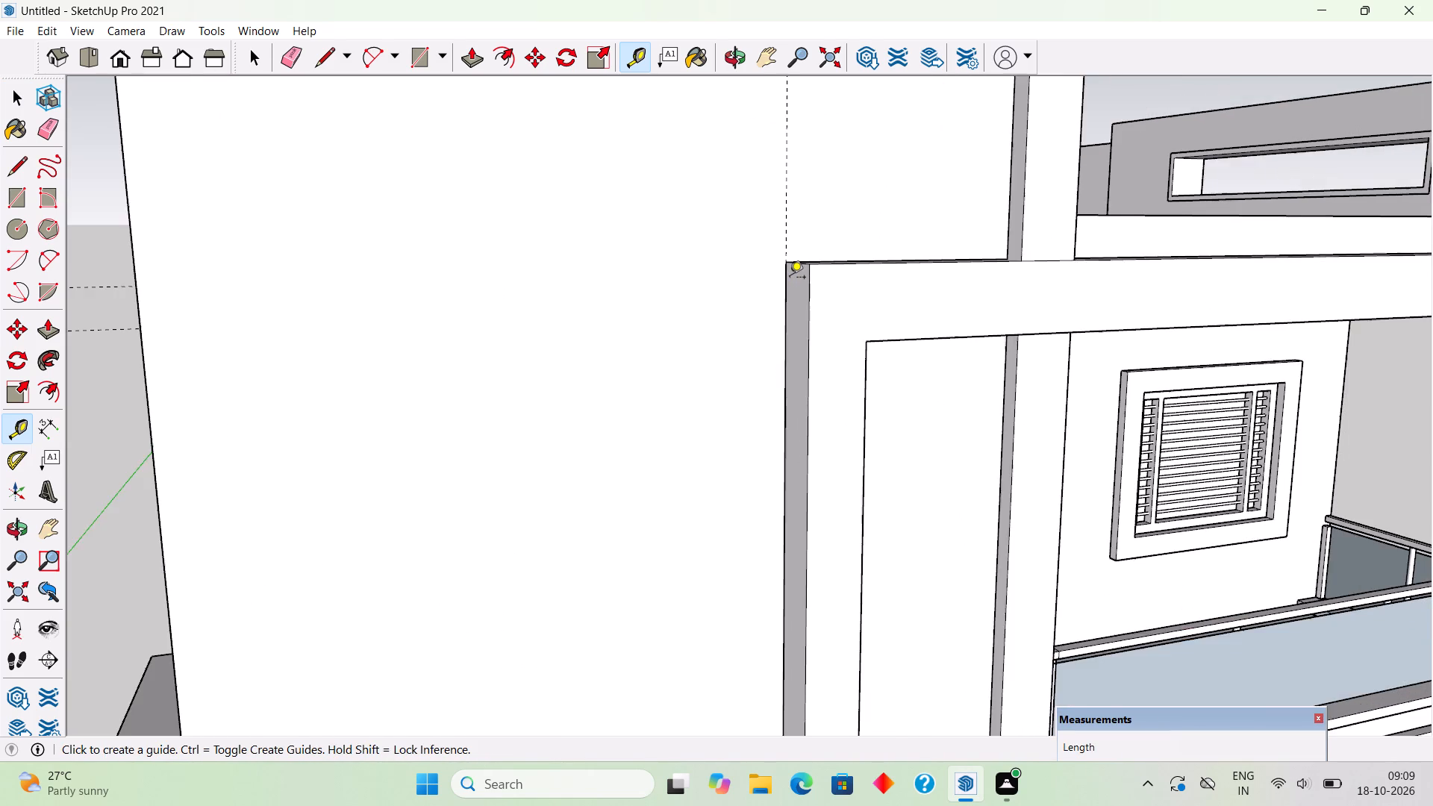
scroll(790, 278, "down", 5)
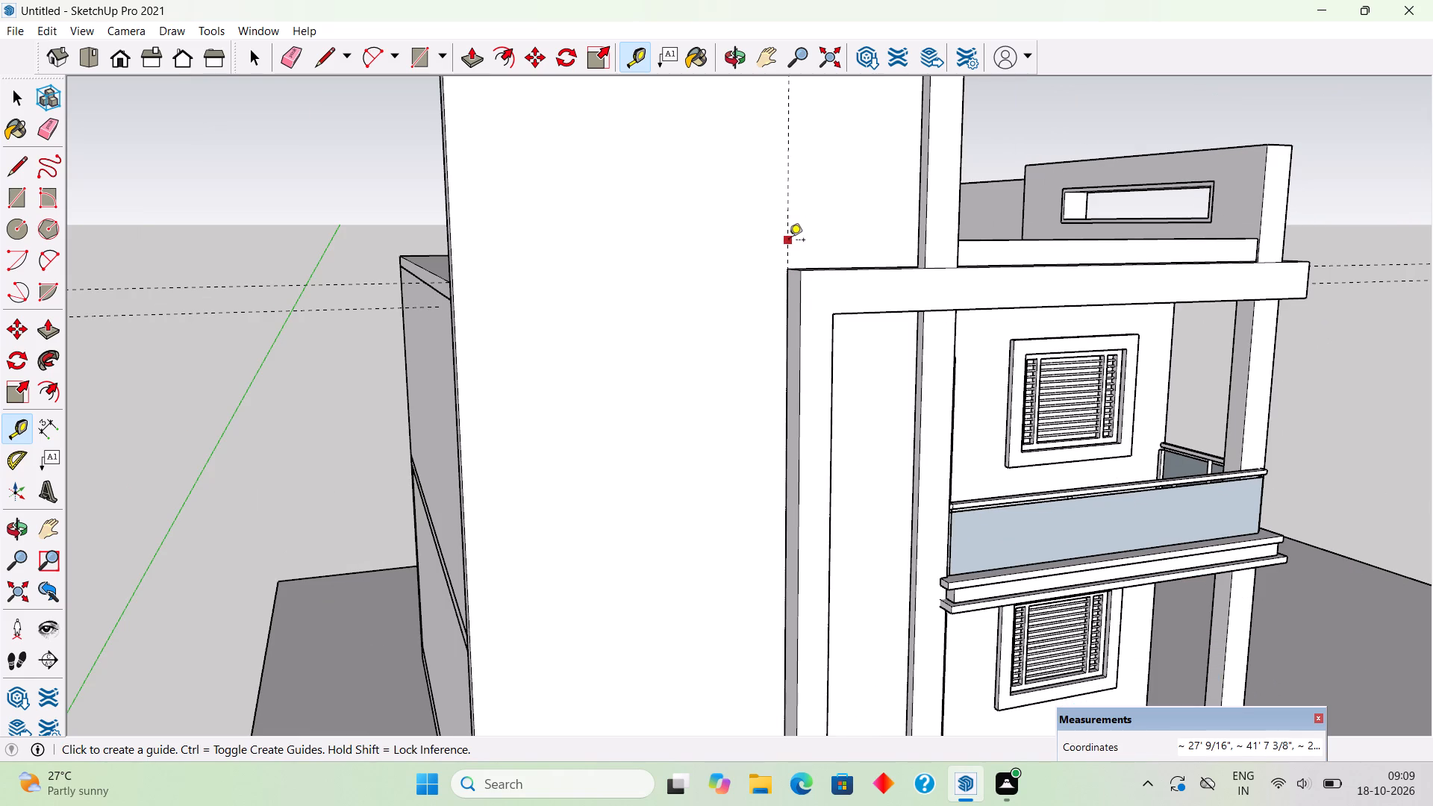
left_click(789, 241)
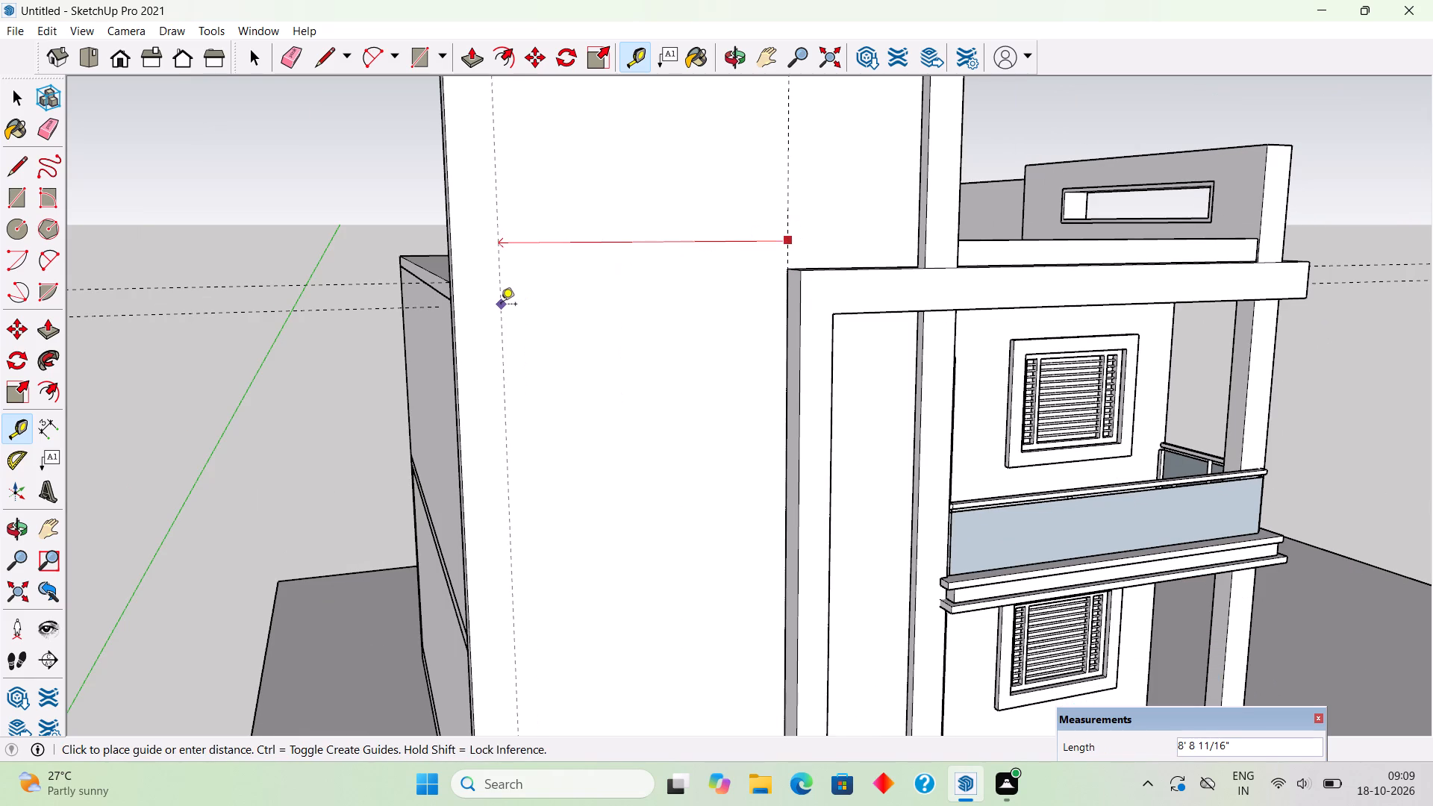
type("7'")
key("Return")
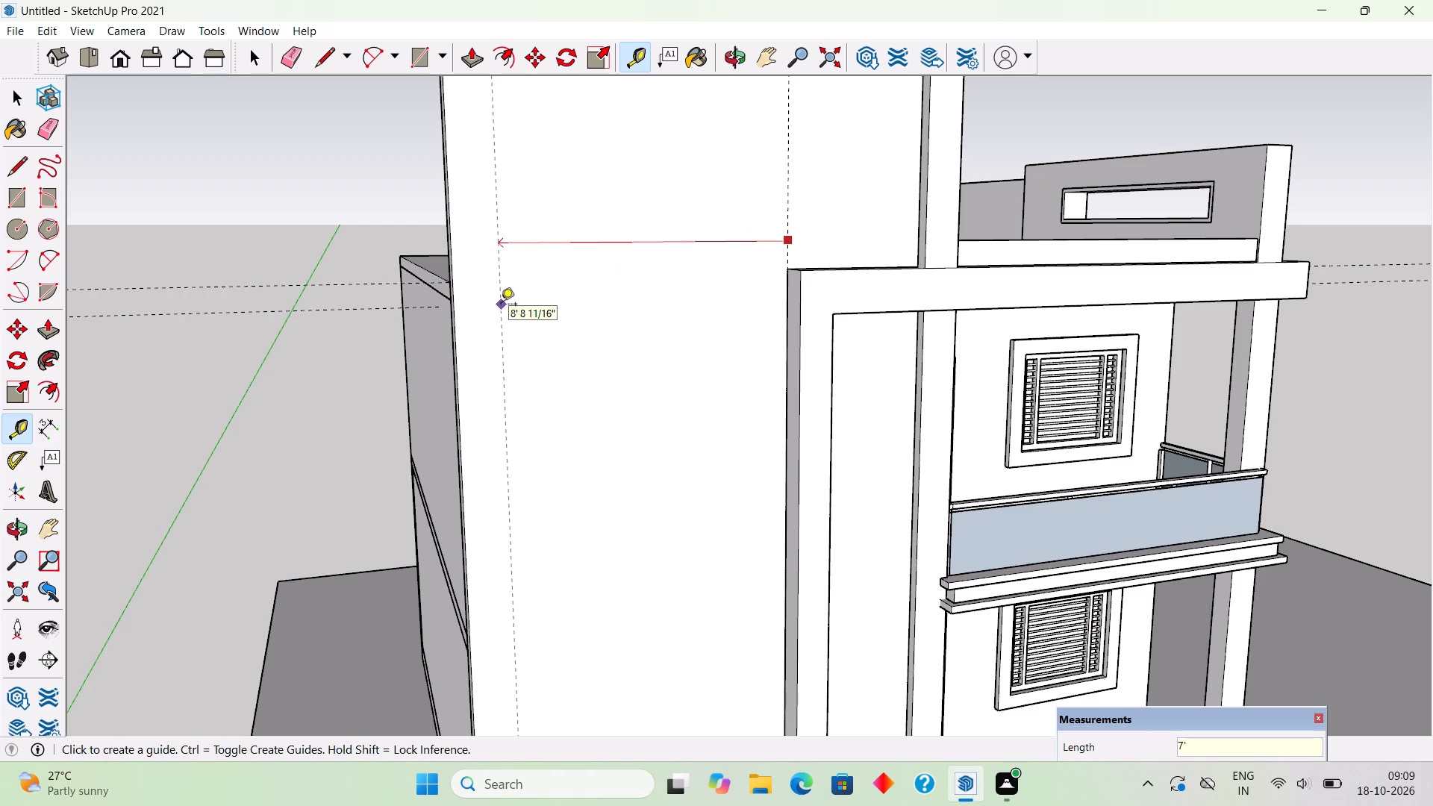
scroll(501, 305, "down", 5)
key("space")
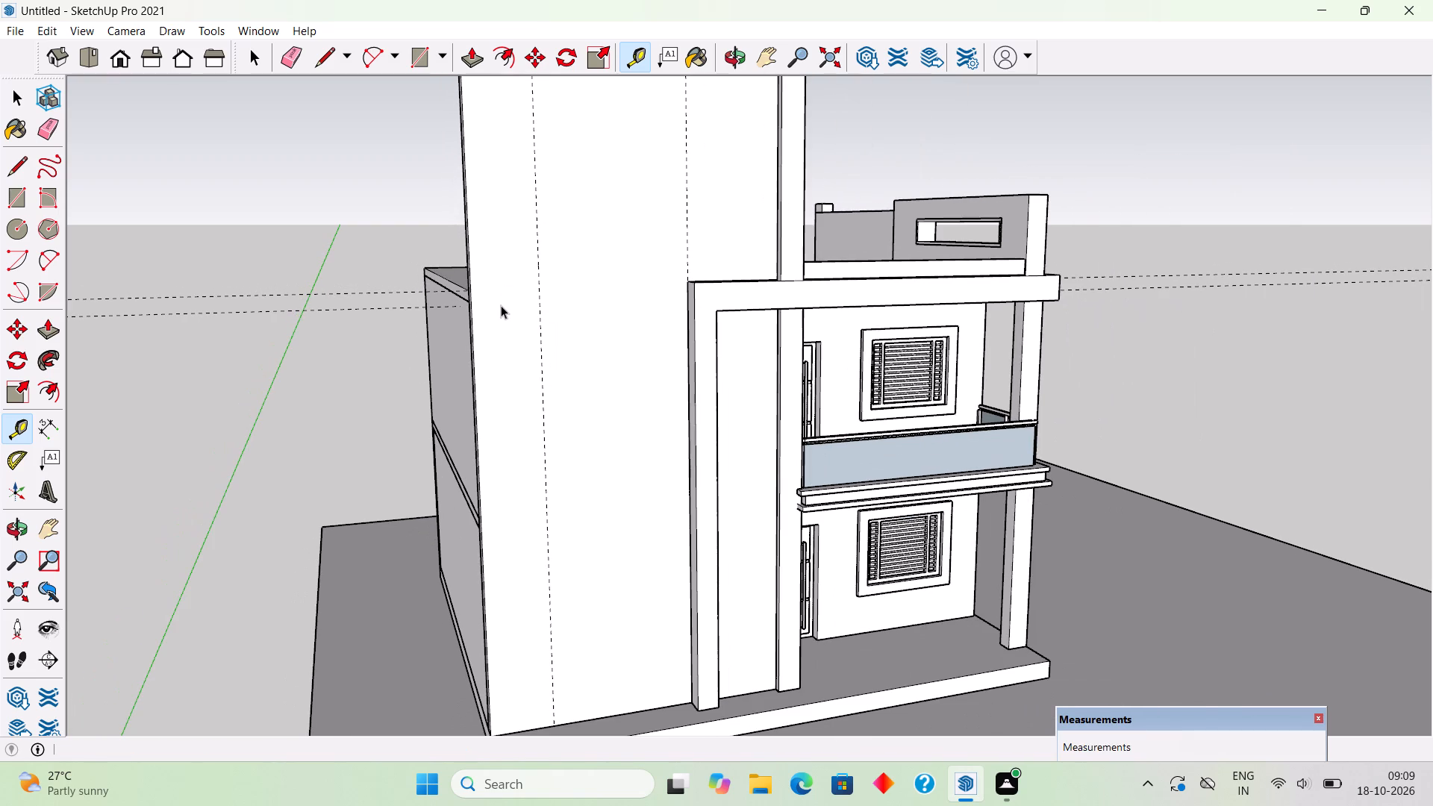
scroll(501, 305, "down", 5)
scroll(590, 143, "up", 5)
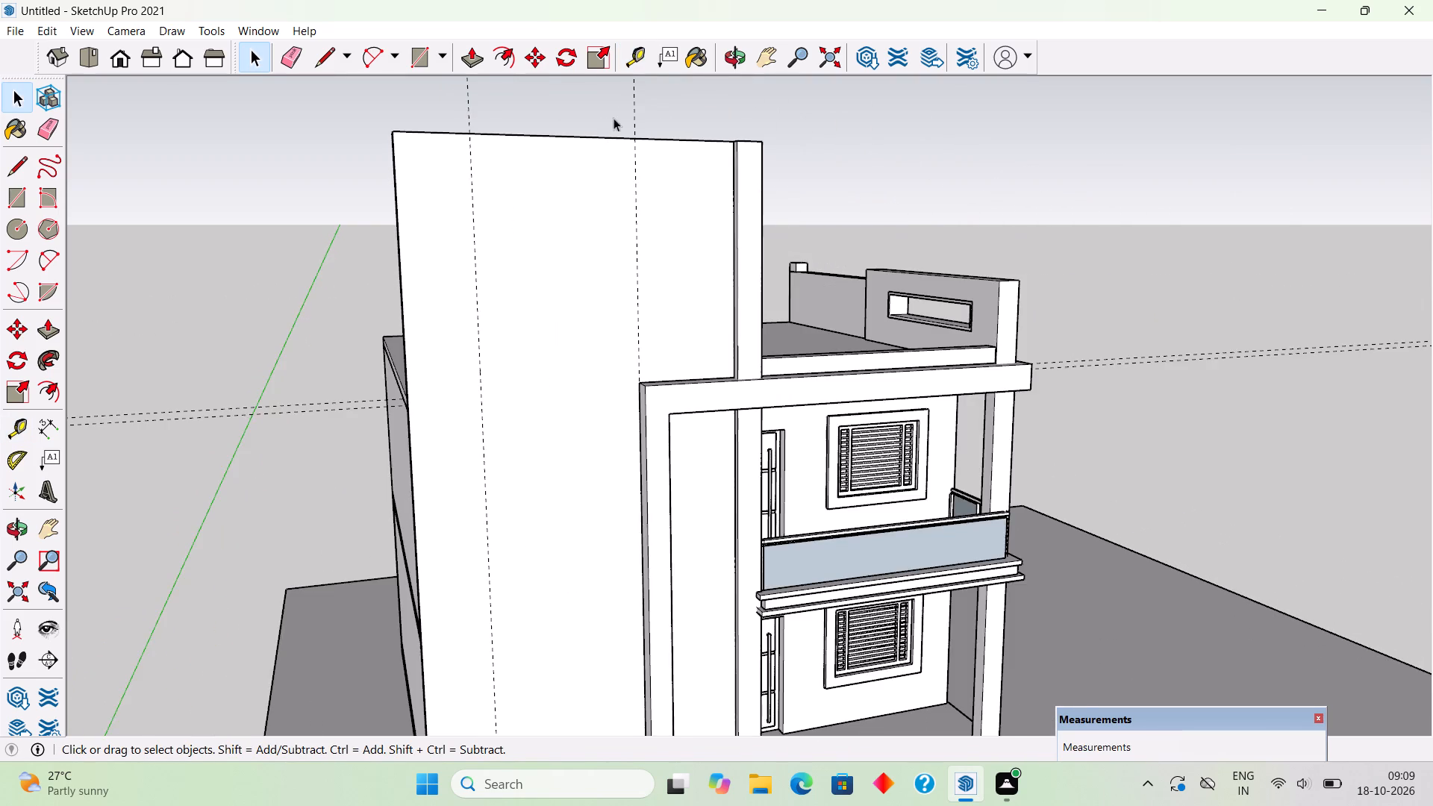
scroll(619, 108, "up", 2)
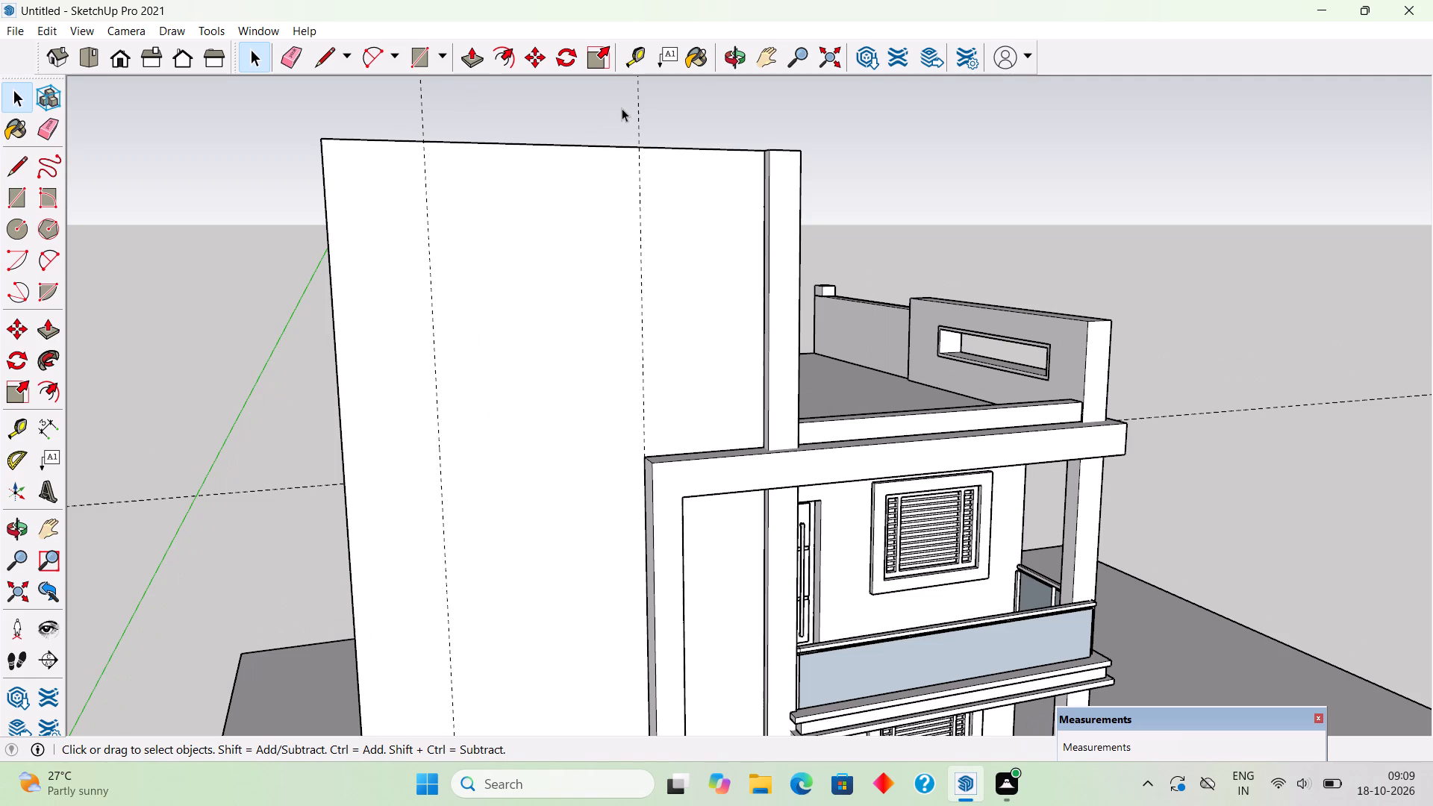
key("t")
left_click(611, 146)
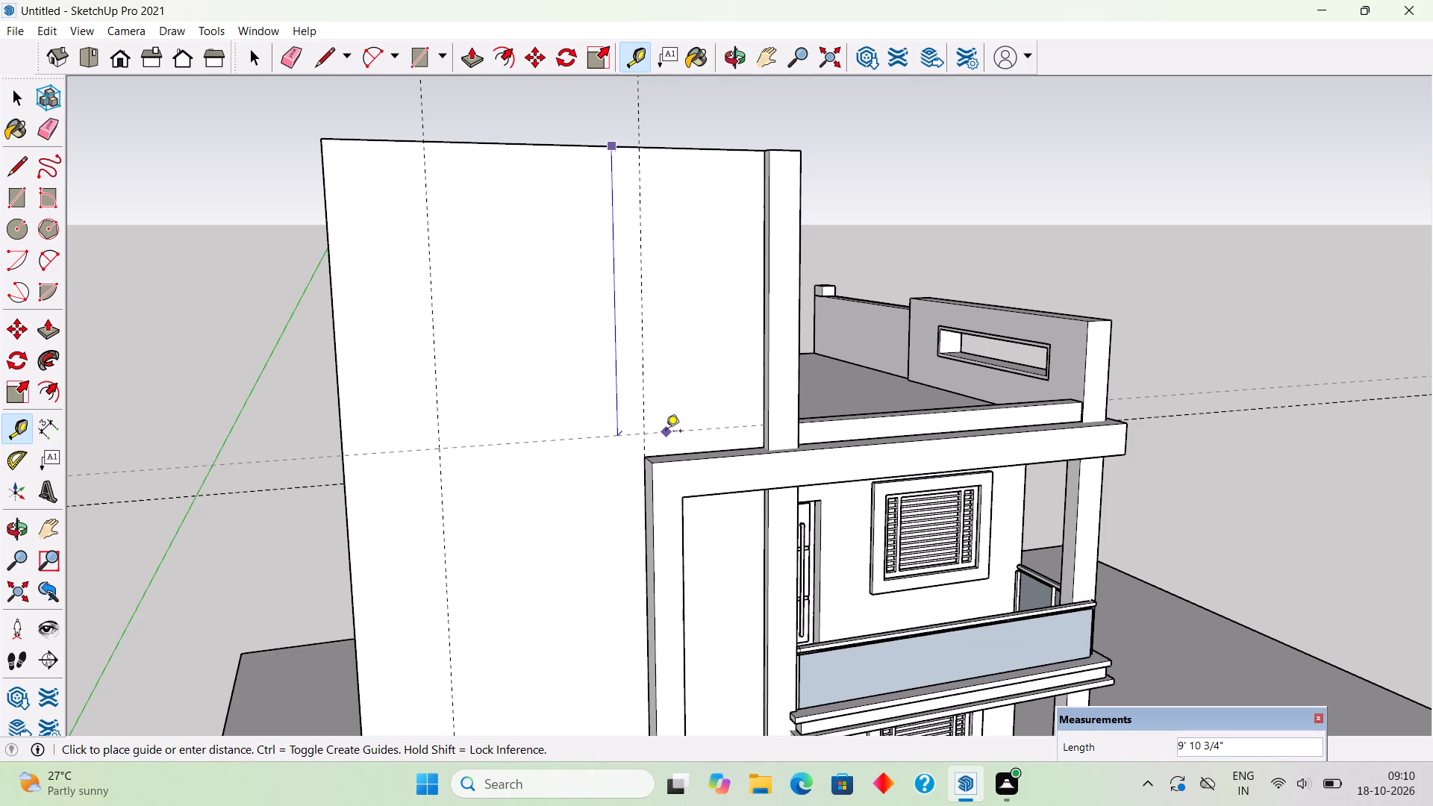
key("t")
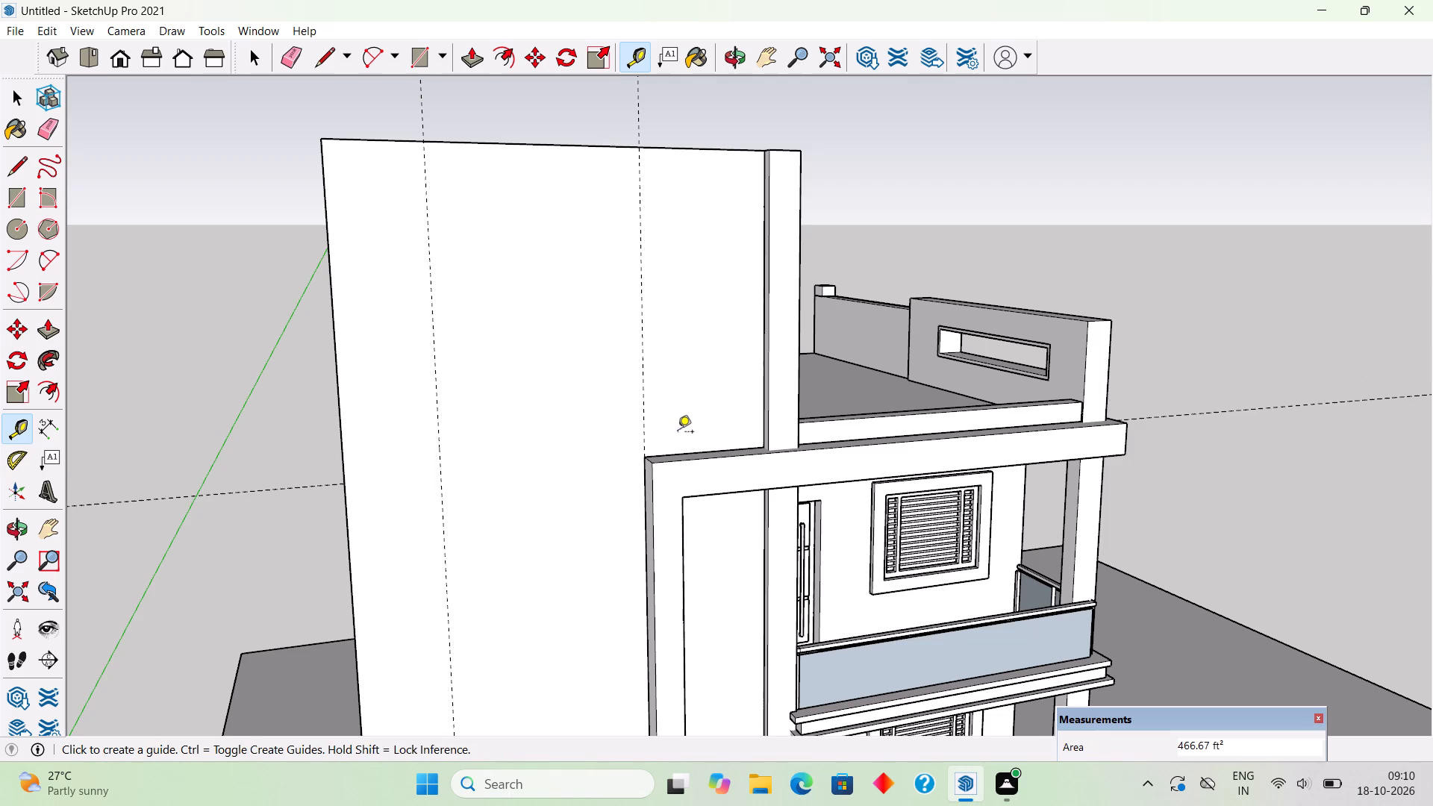
Place a horizontal guide on the tall front wall 8' above the top edge of the projecting frame.
scroll(687, 440, "up", 1)
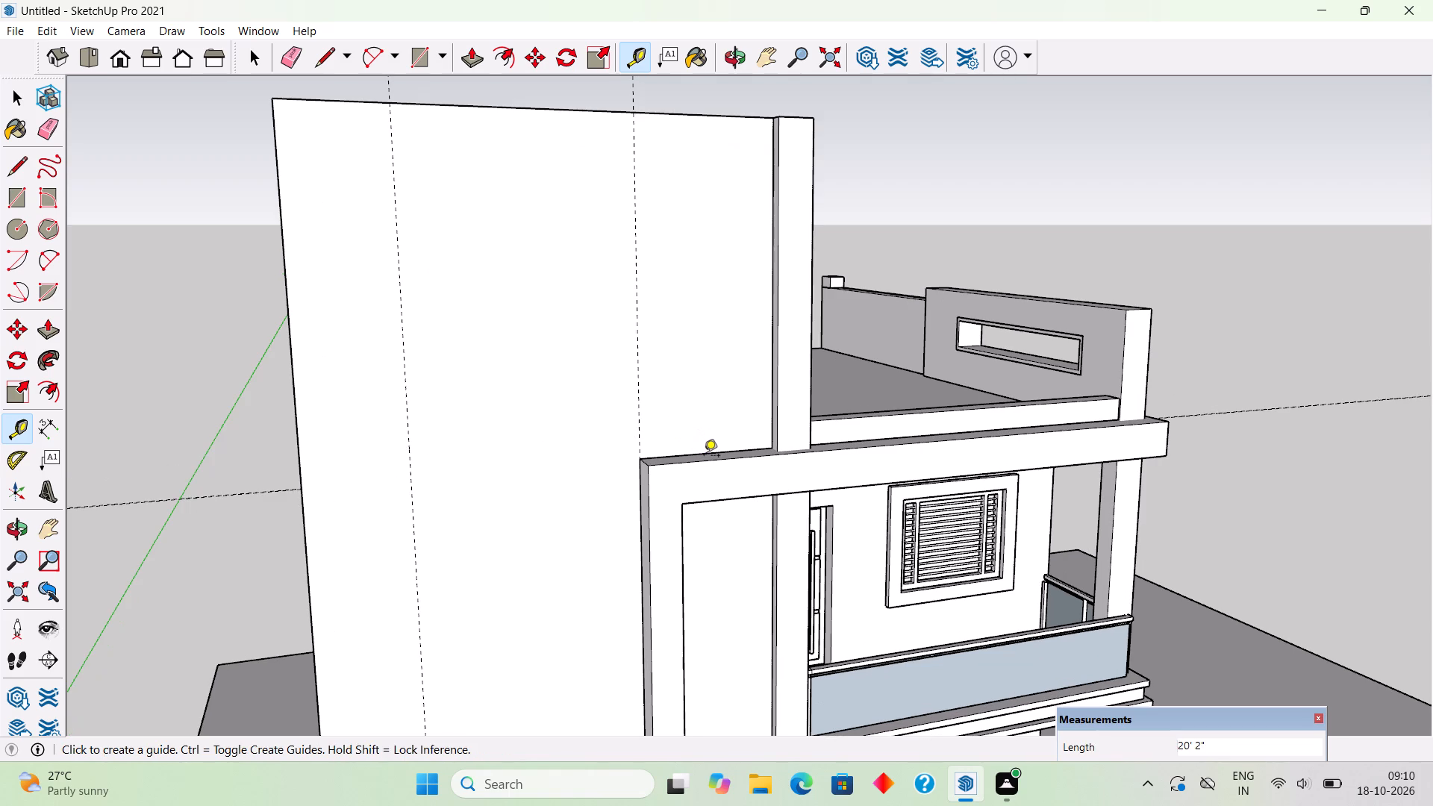
scroll(704, 457, "up", 5)
left_click(714, 447)
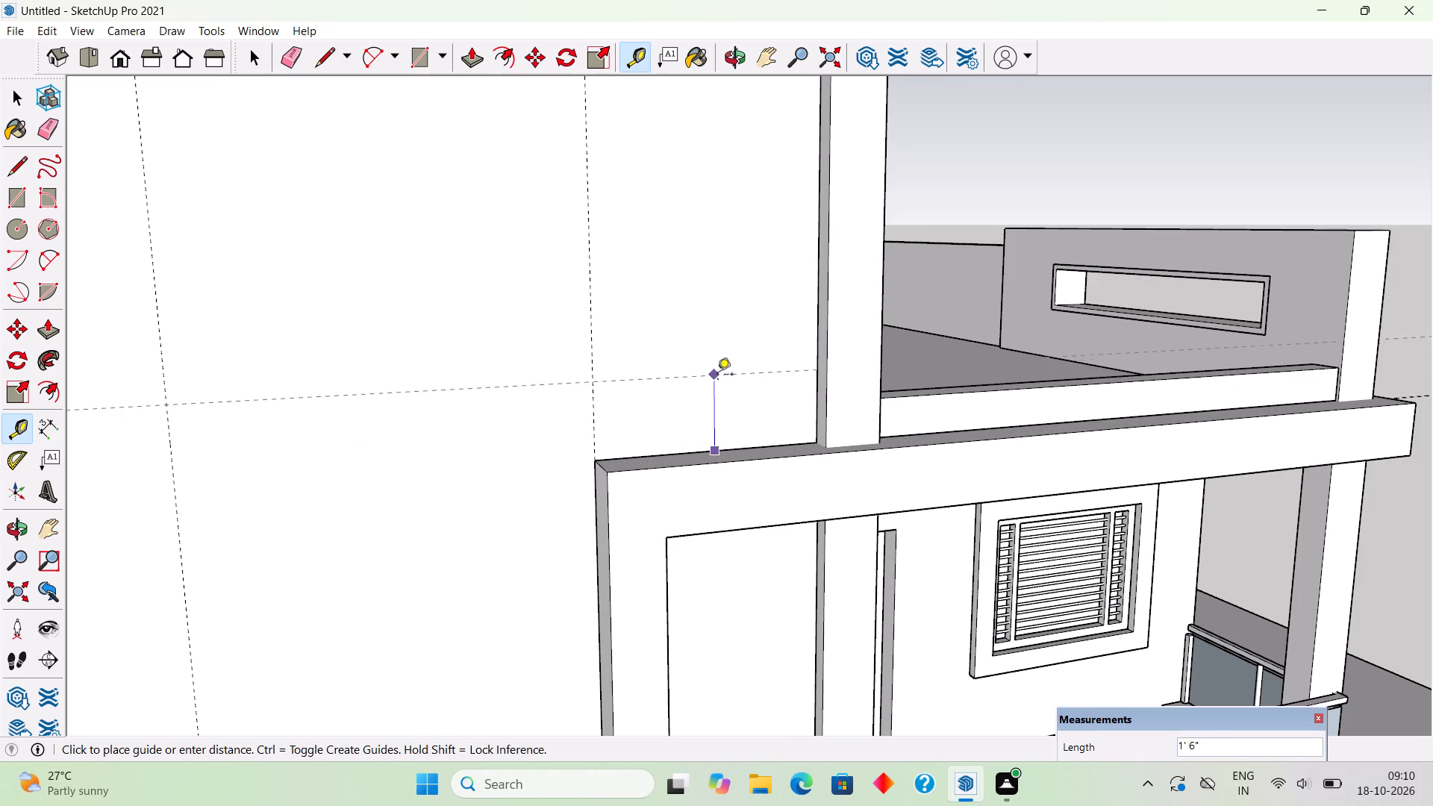
scroll(717, 375, "down", 4)
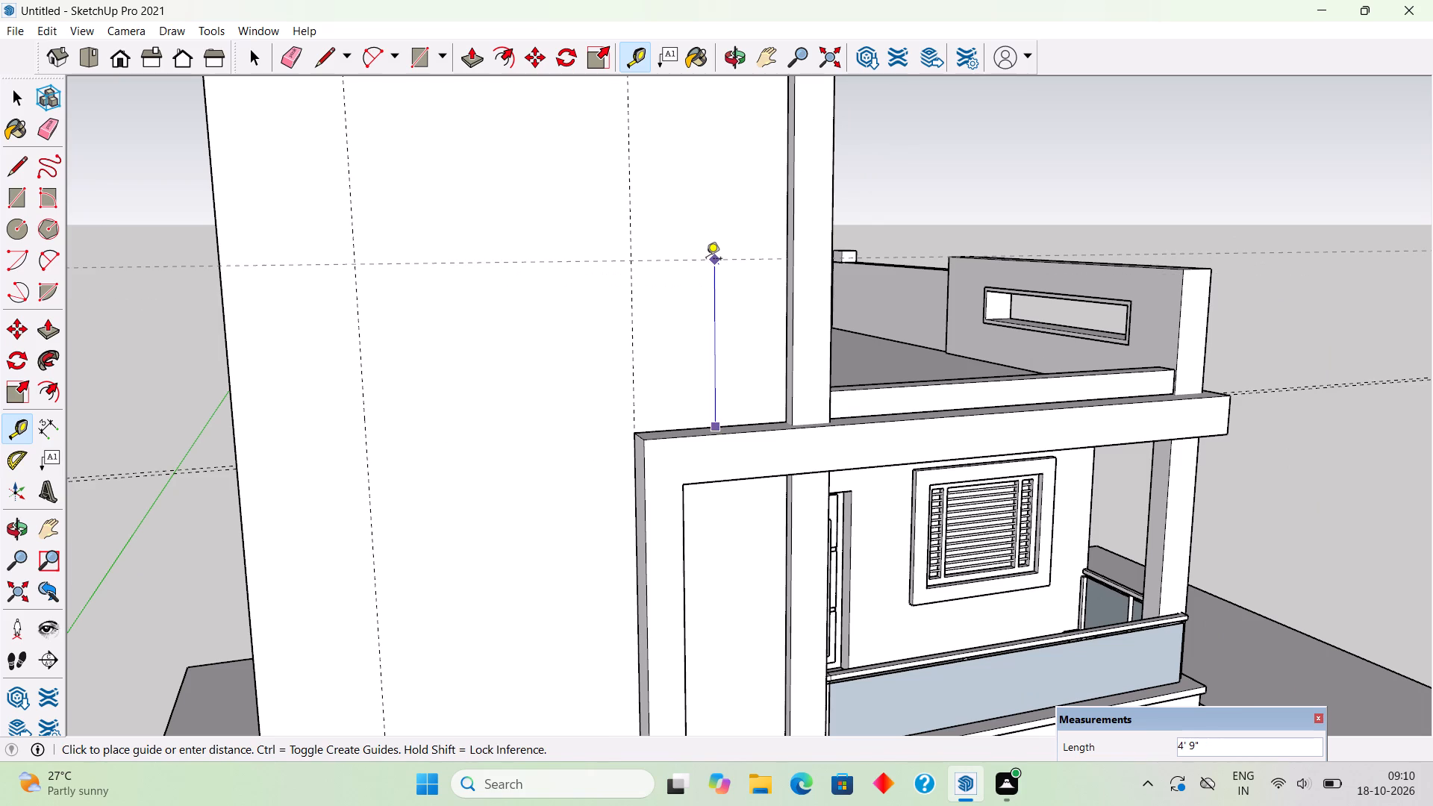
type("8'")
key("Return")
key("space")
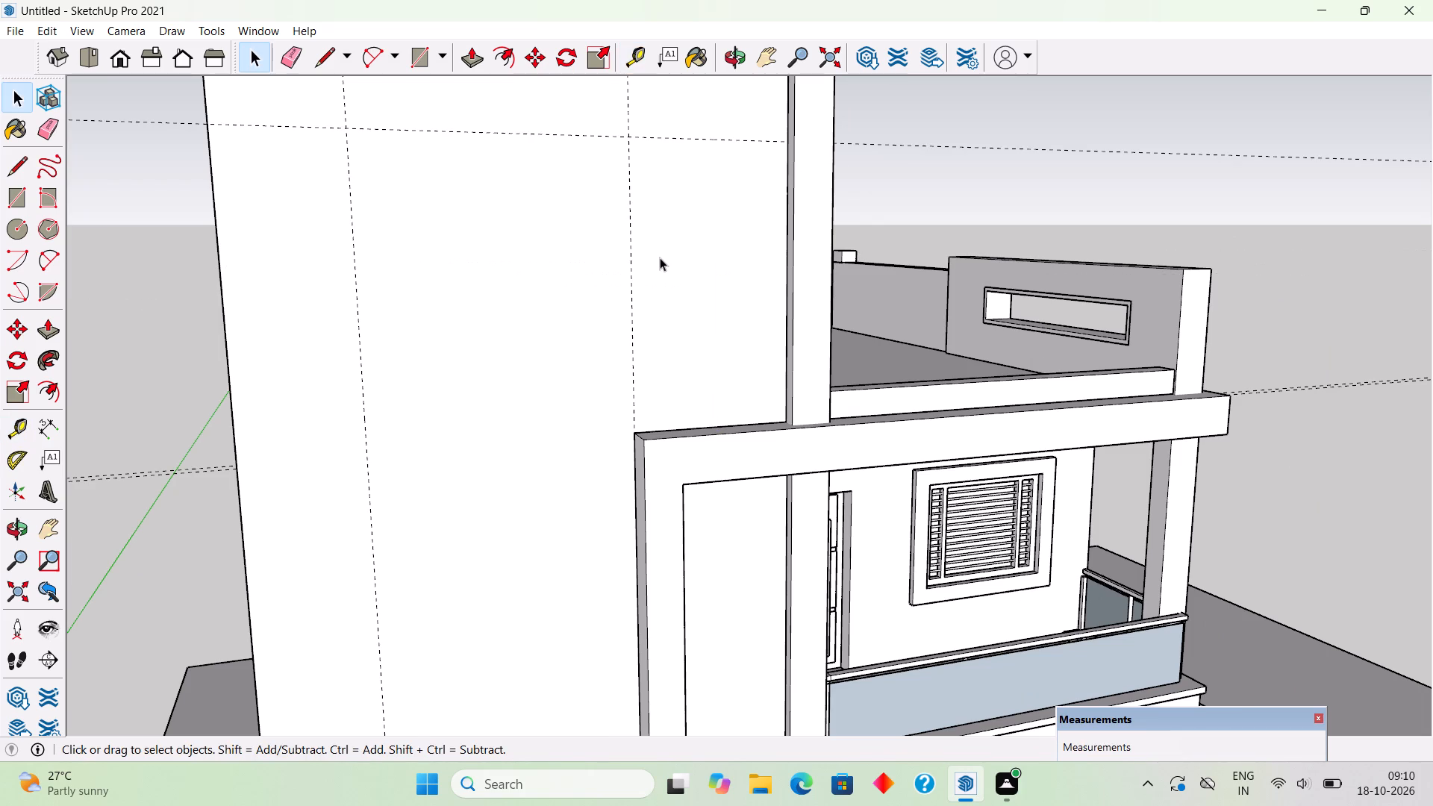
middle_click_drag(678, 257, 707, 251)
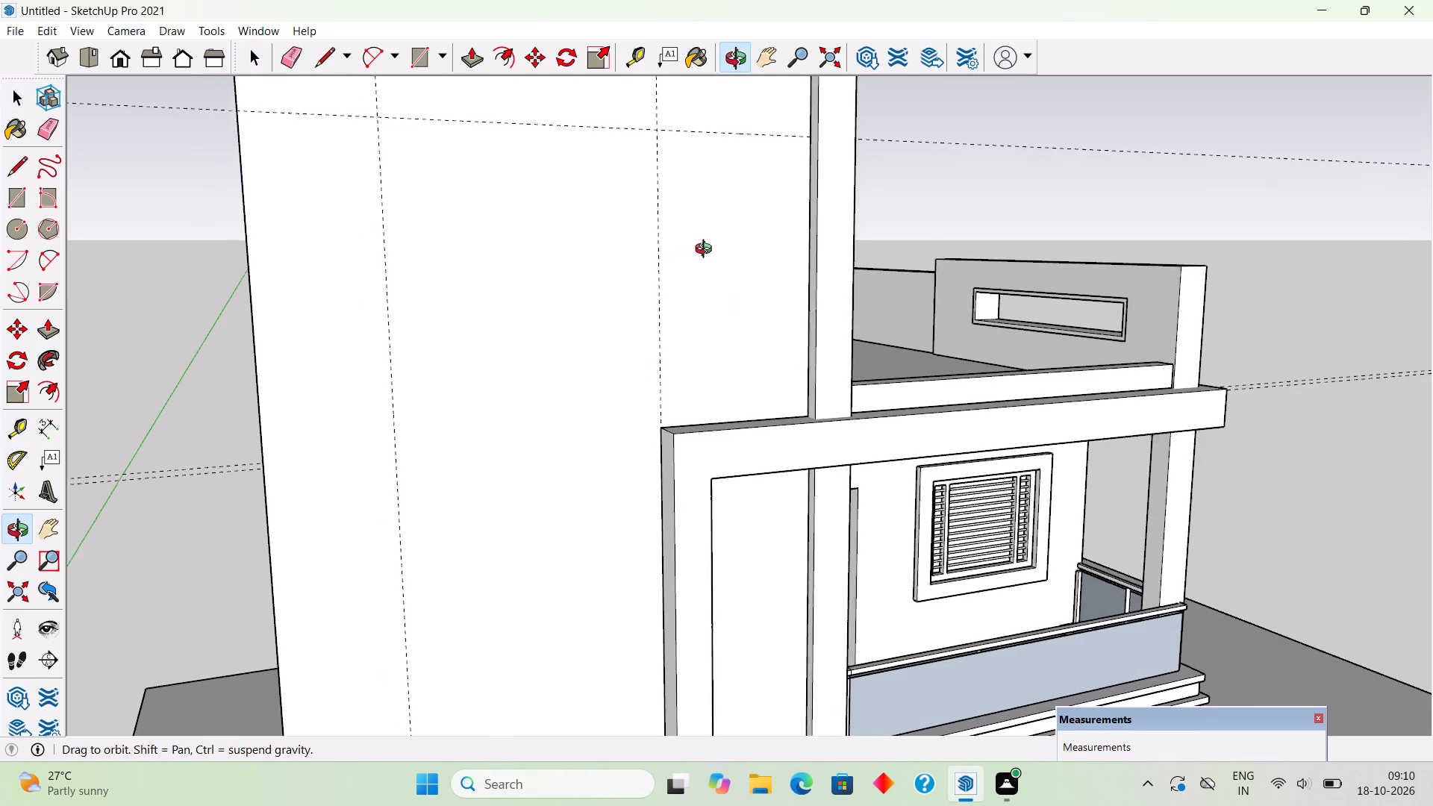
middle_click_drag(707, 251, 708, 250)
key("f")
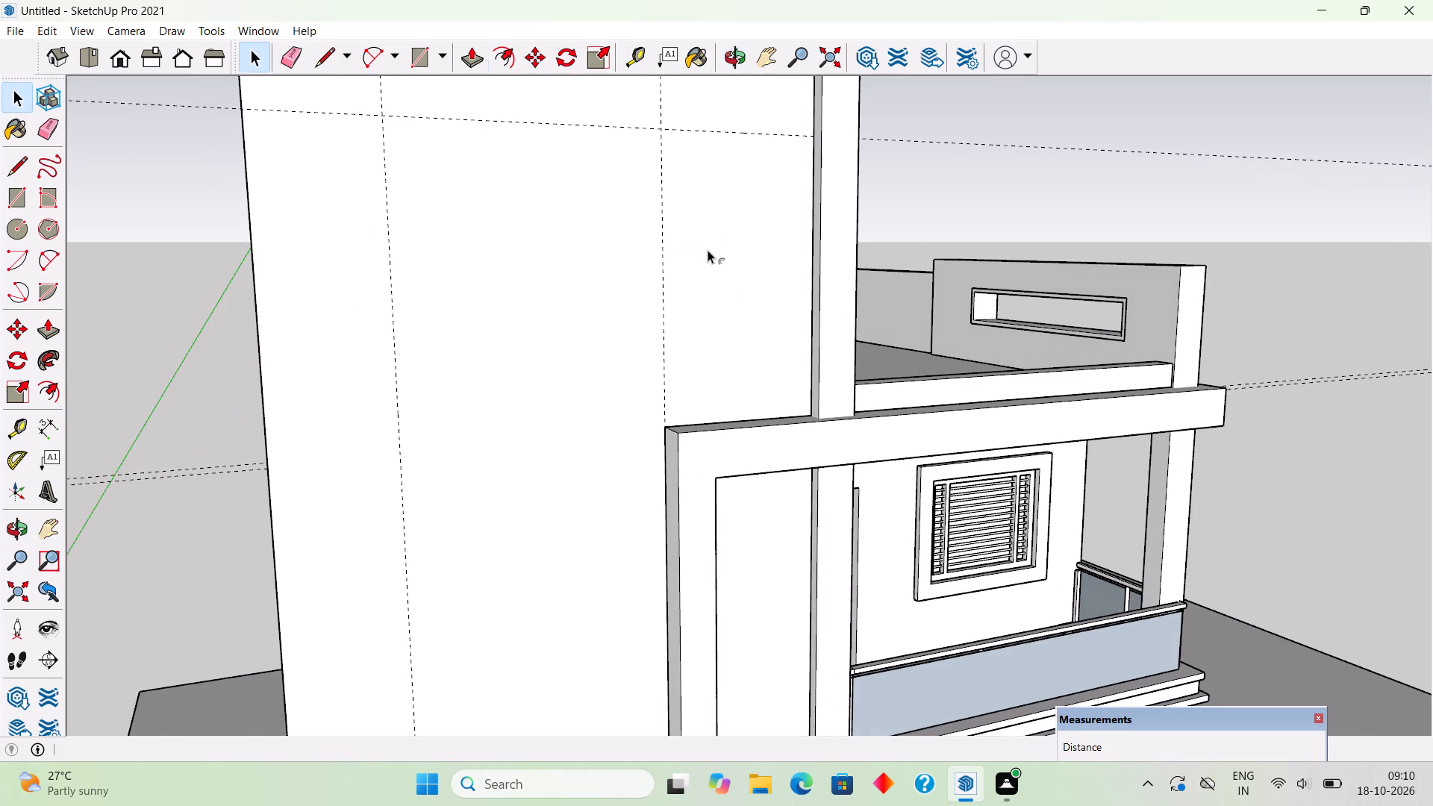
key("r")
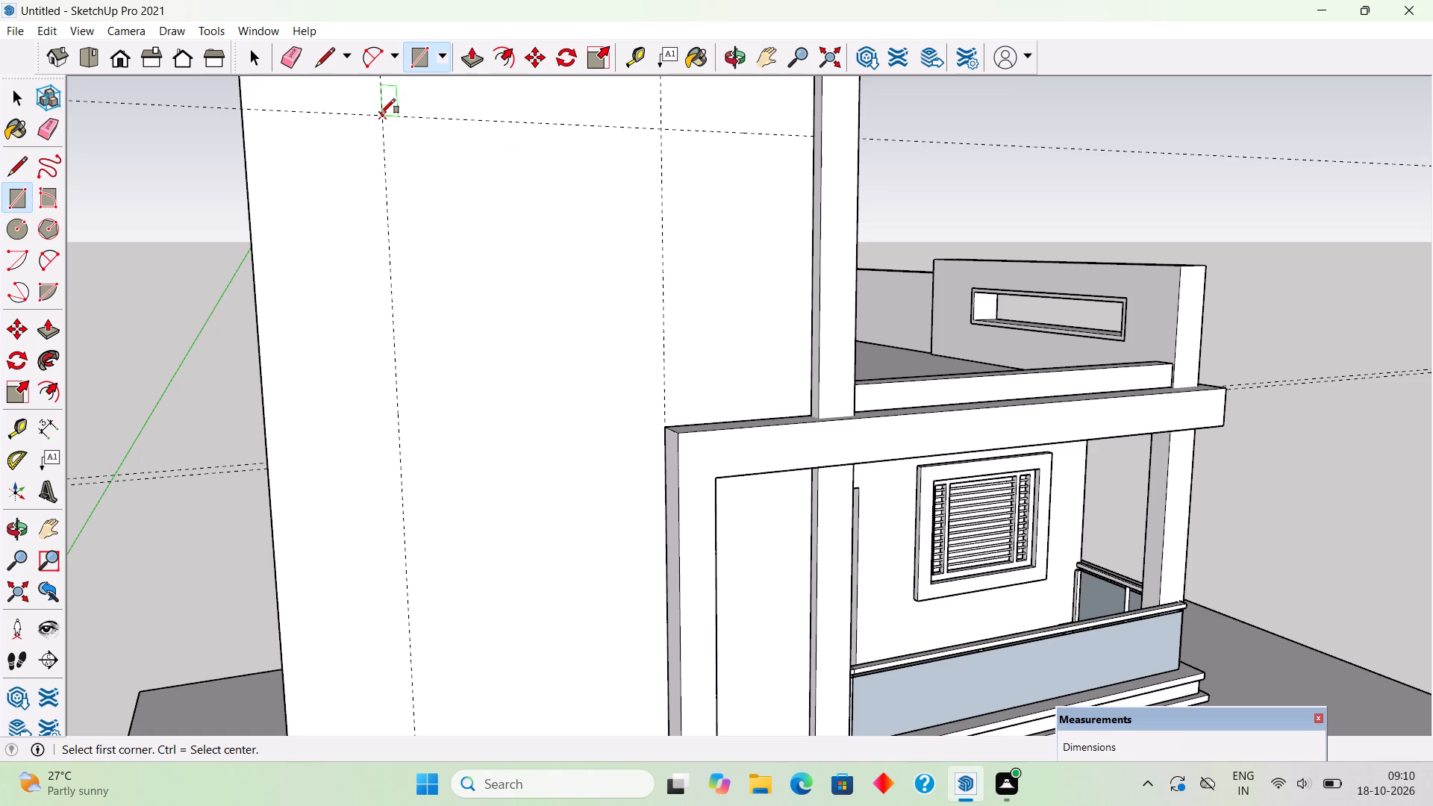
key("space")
Open the tall wall's group for editing with its large front face selected.
triple_click(460, 269)
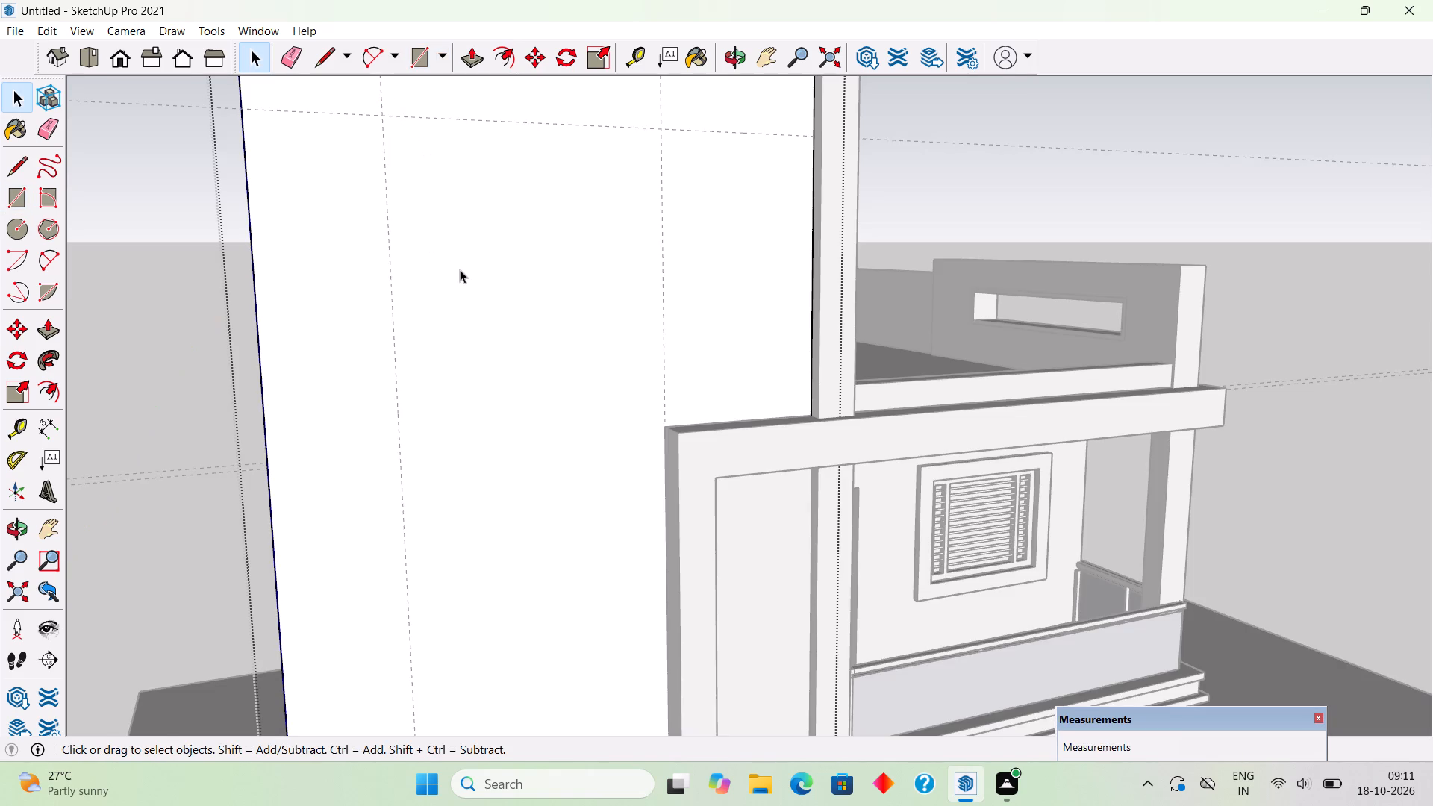
scroll(460, 269, "down", 10)
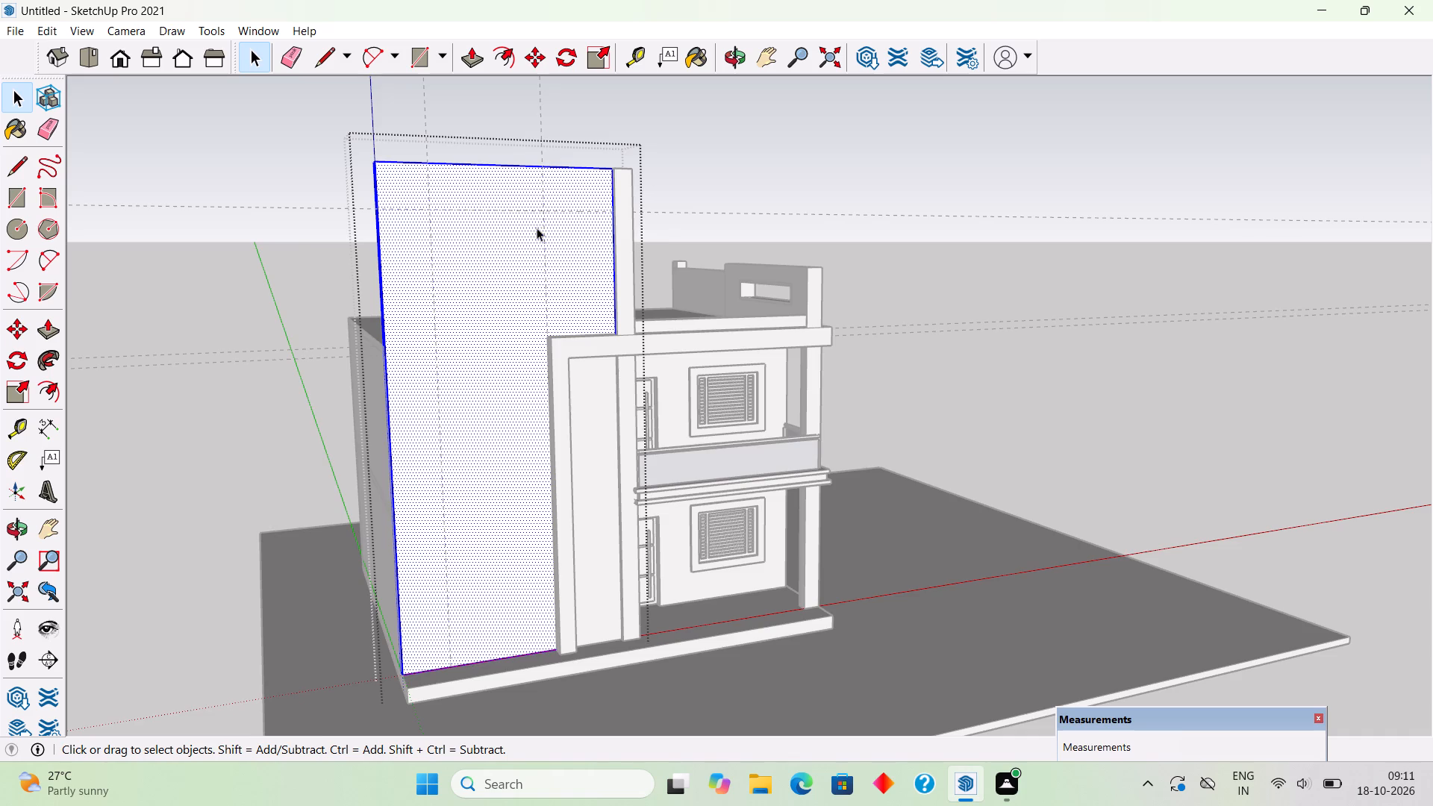
scroll(539, 229, "up", 4)
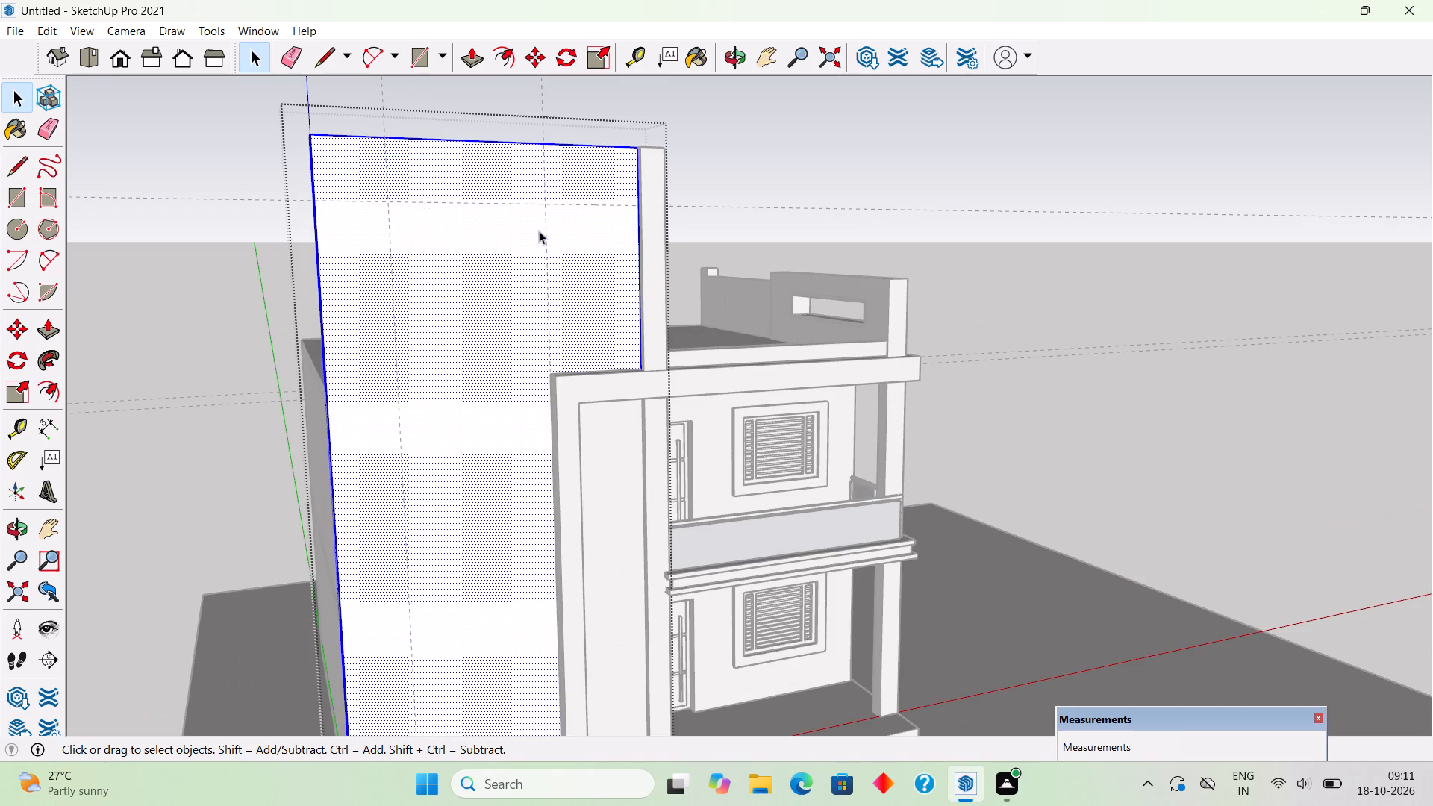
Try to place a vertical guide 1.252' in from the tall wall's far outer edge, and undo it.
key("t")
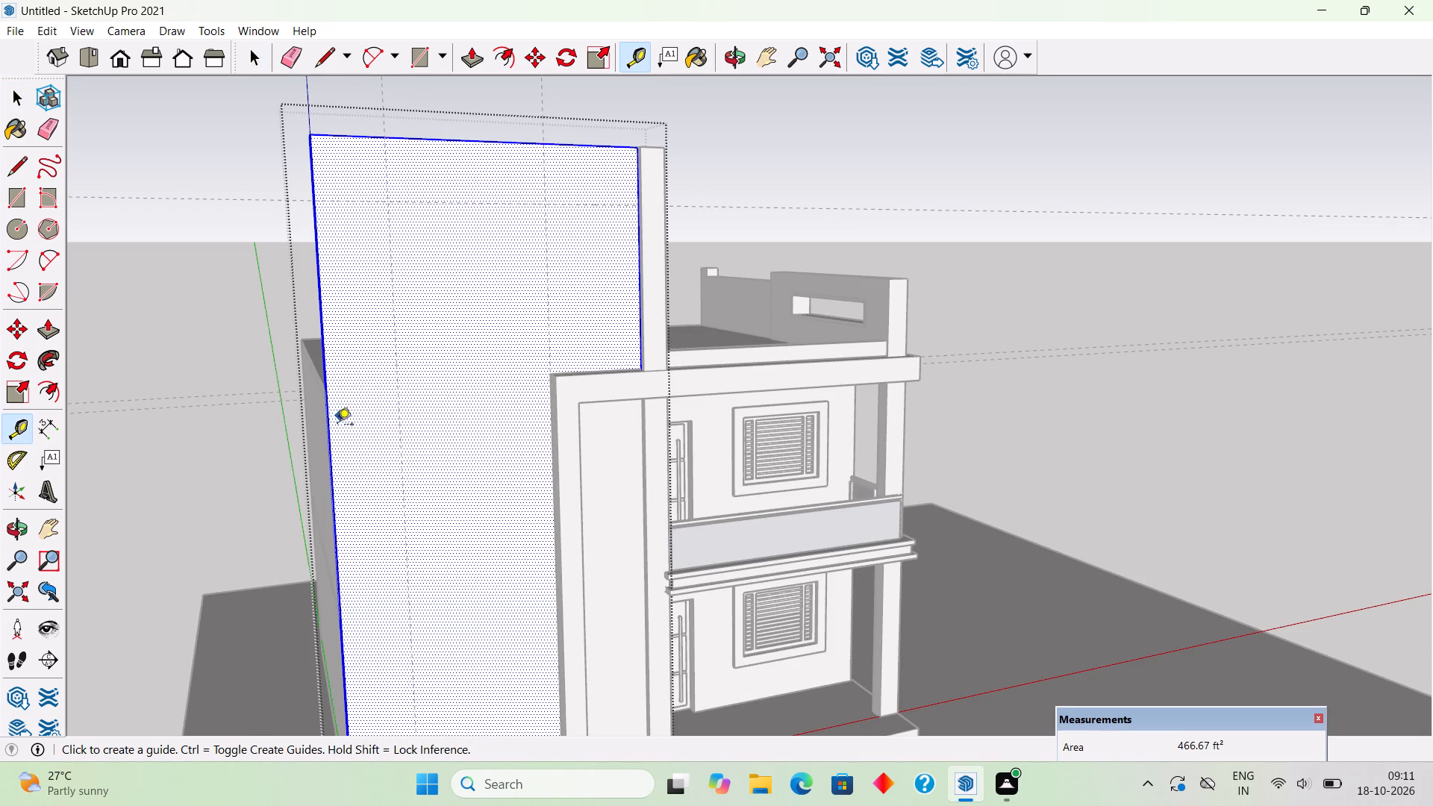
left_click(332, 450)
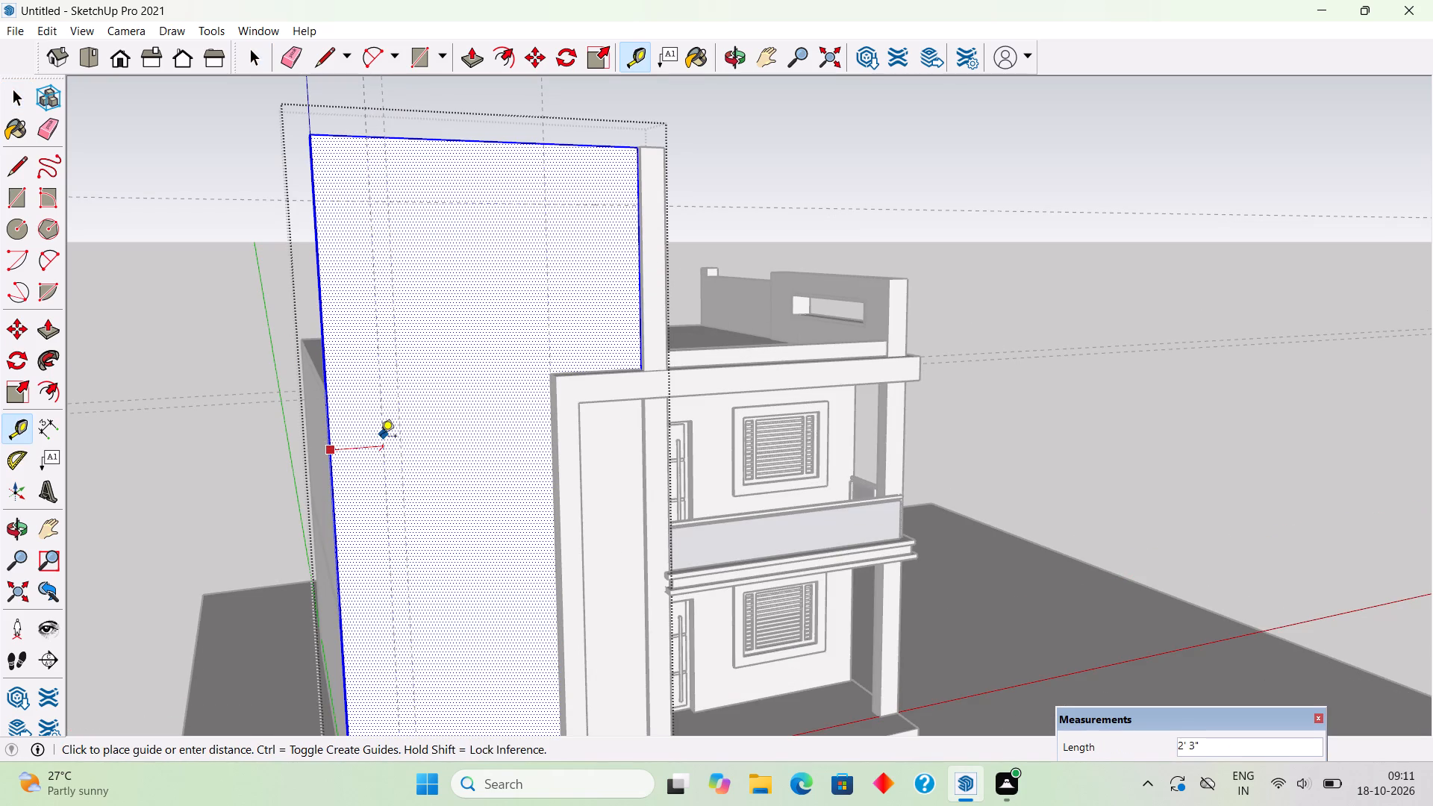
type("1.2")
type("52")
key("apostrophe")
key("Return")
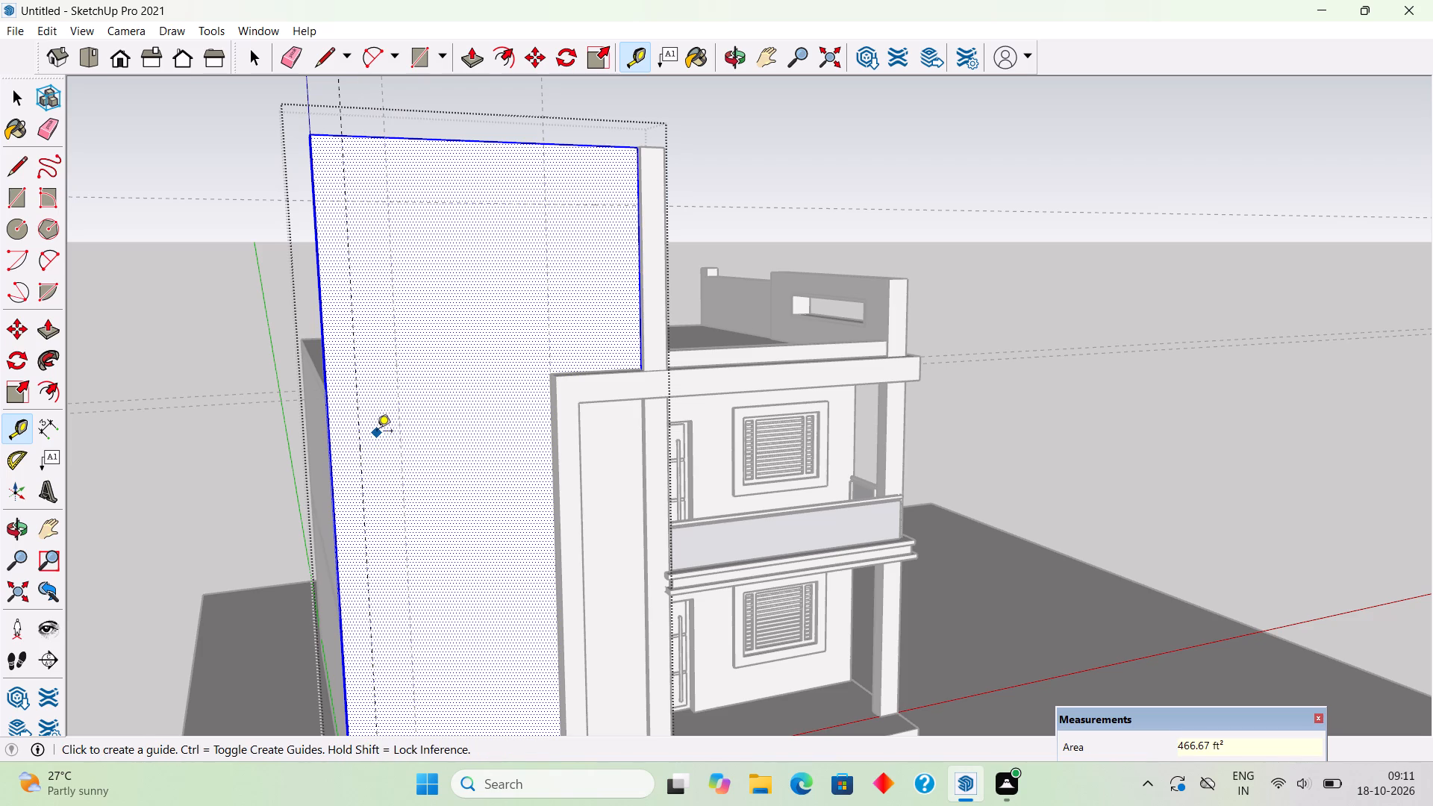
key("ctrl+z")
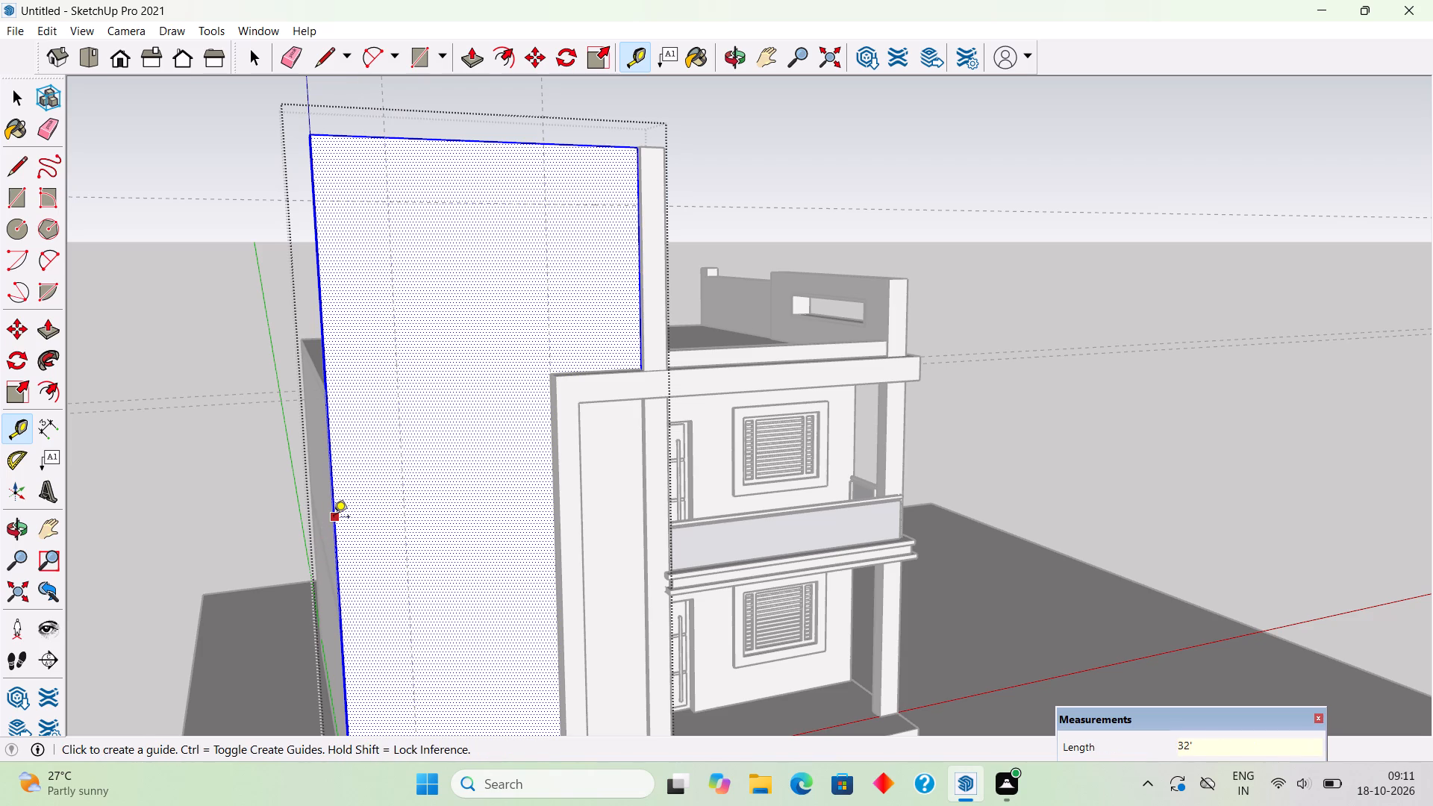
Place a vertical guide 2' in from the tall wall's far outer edge and close the wall group.
left_click(334, 518)
key("2")
key("apostrophe")
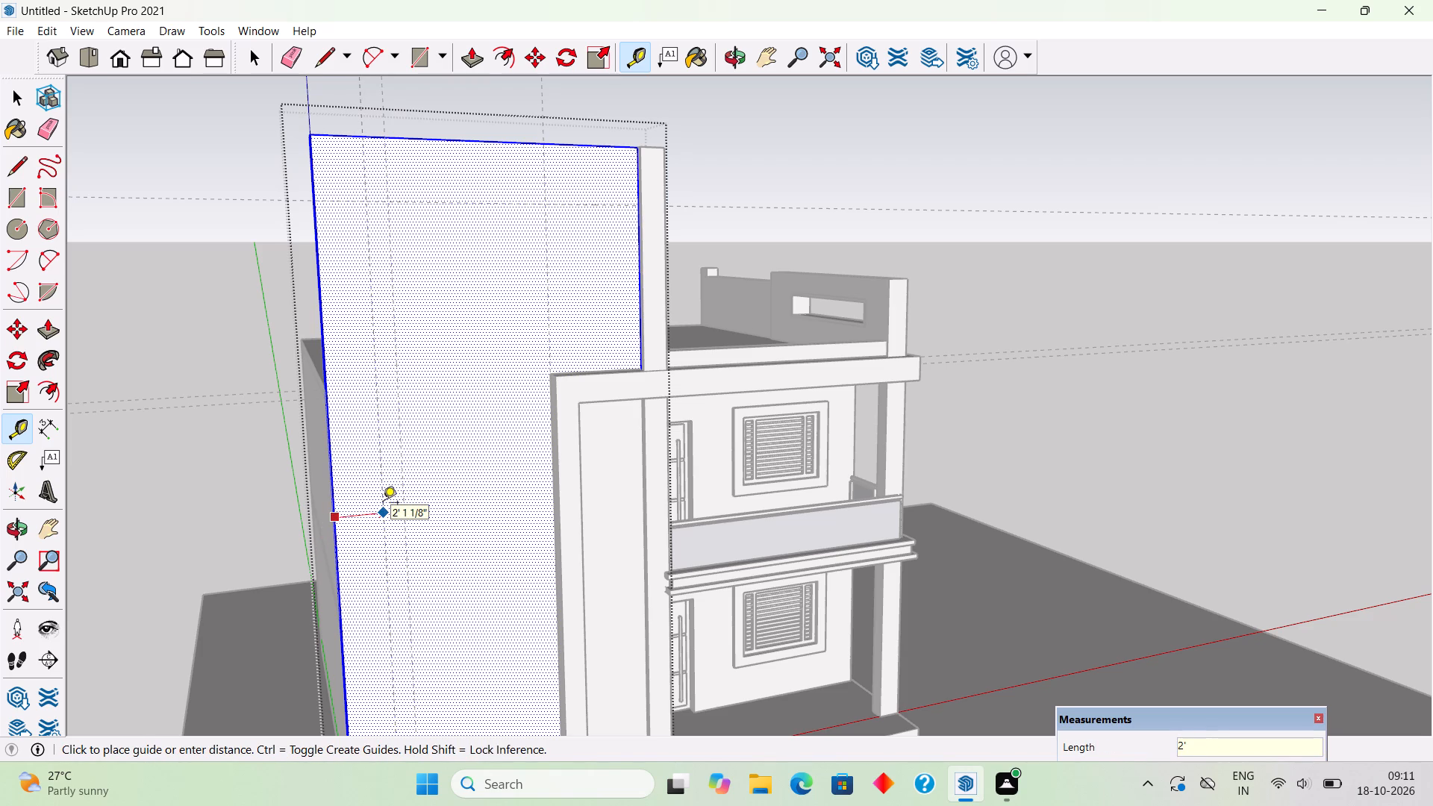
key("Return")
key("space")
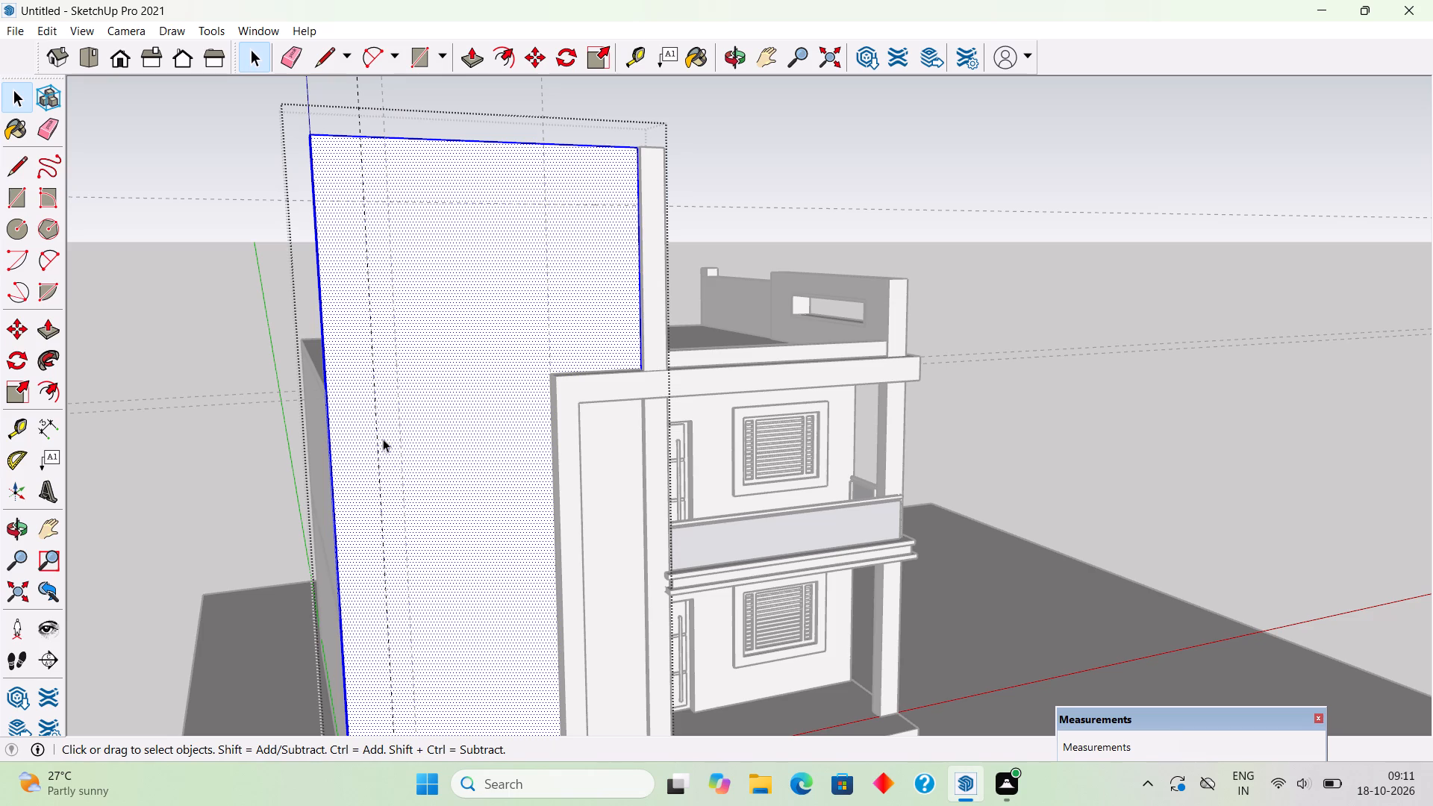
left_click(195, 130)
Start a horizontal guide from the bottom edge of the tall front wall.
middle_click_drag(447, 363, 446, 391)
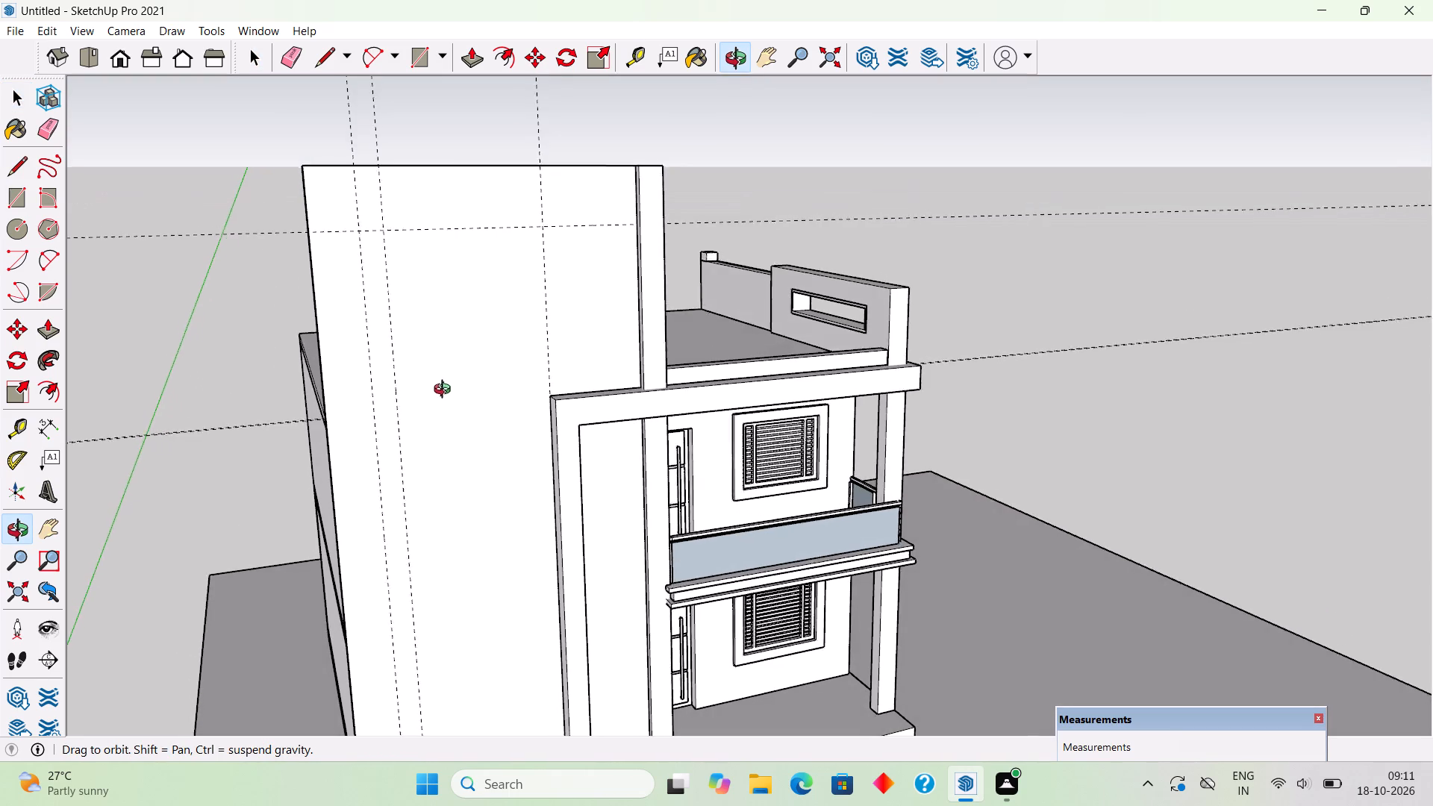
middle_click_drag(446, 391, 398, 356)
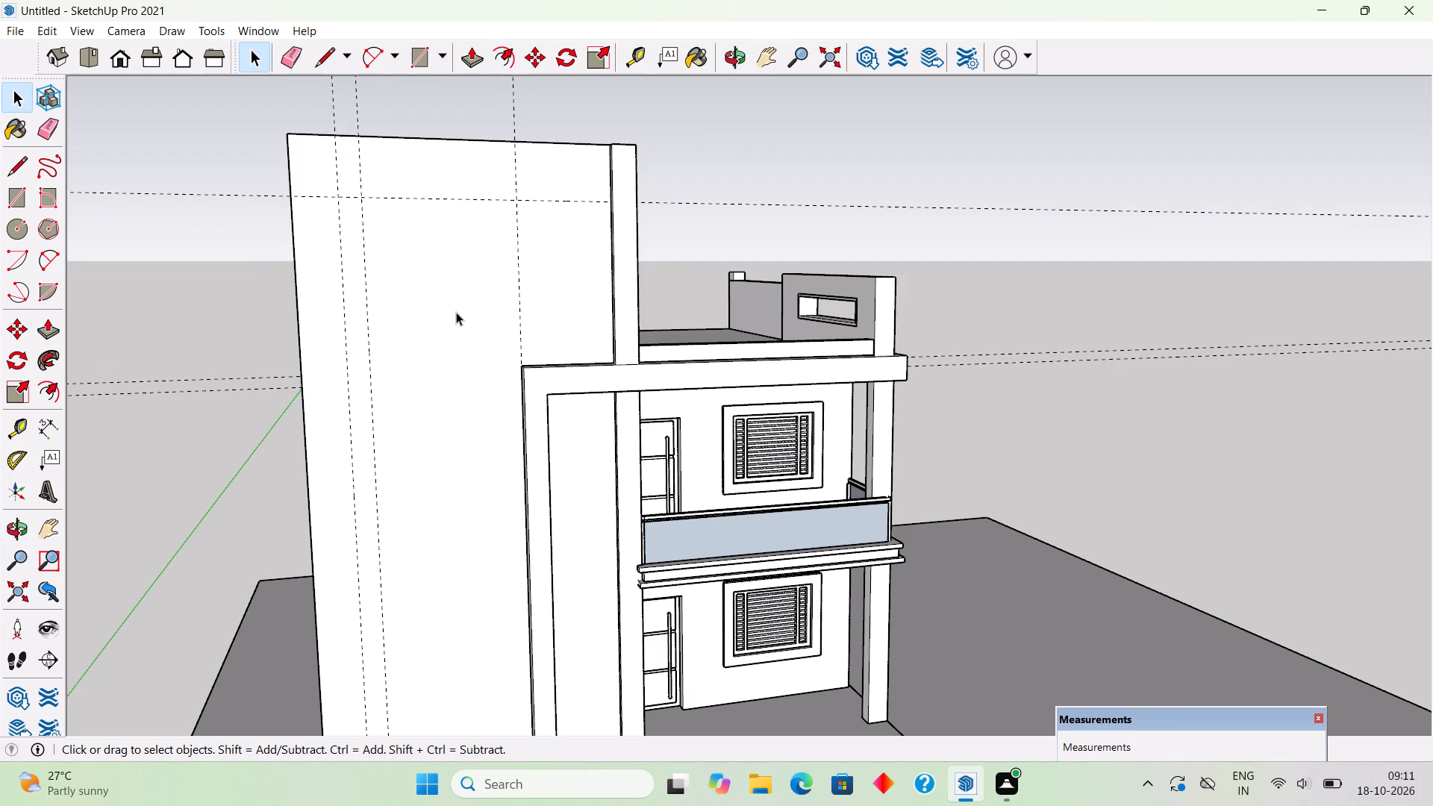
middle_click_drag(456, 314, 450, 331)
scroll(450, 323, "down", 2)
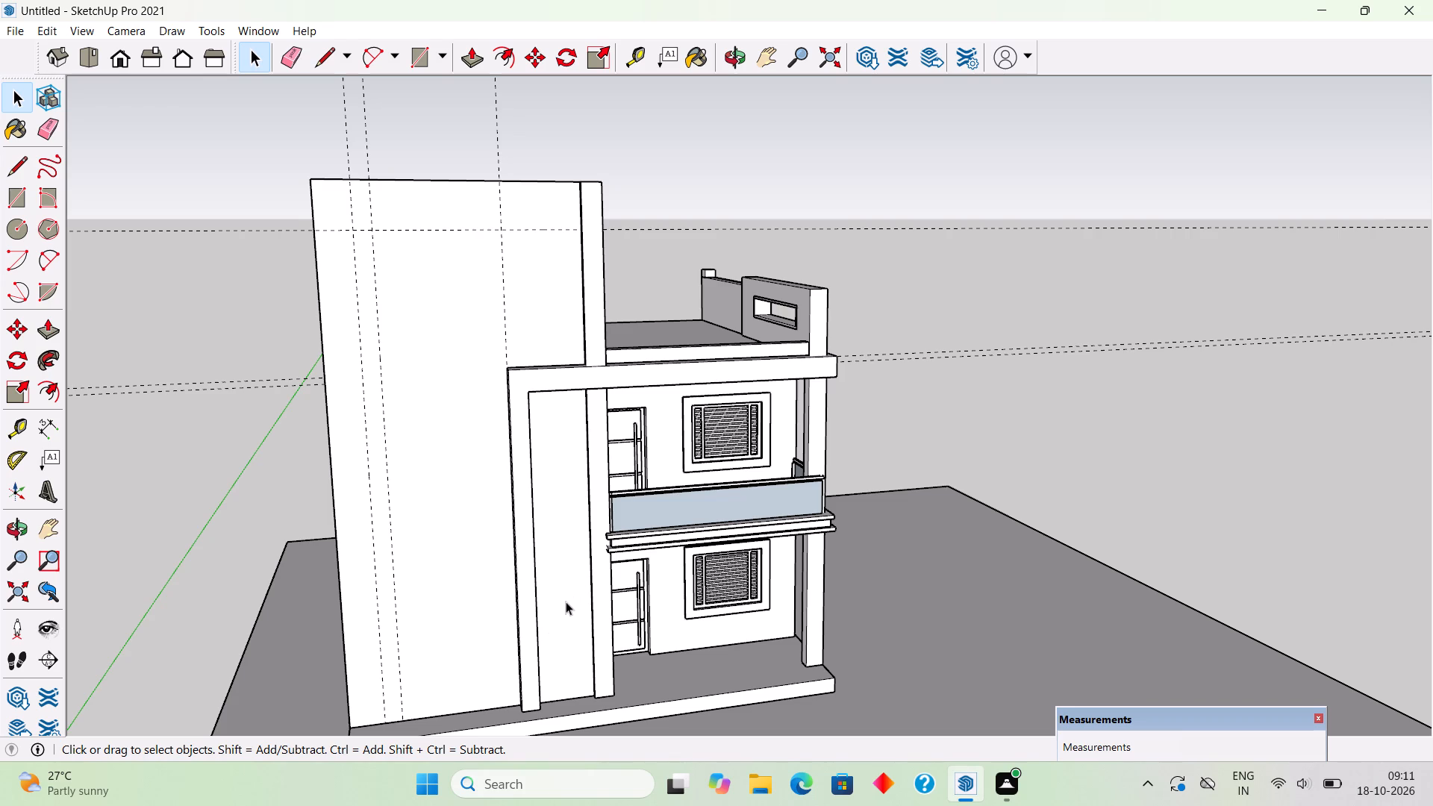
key("t")
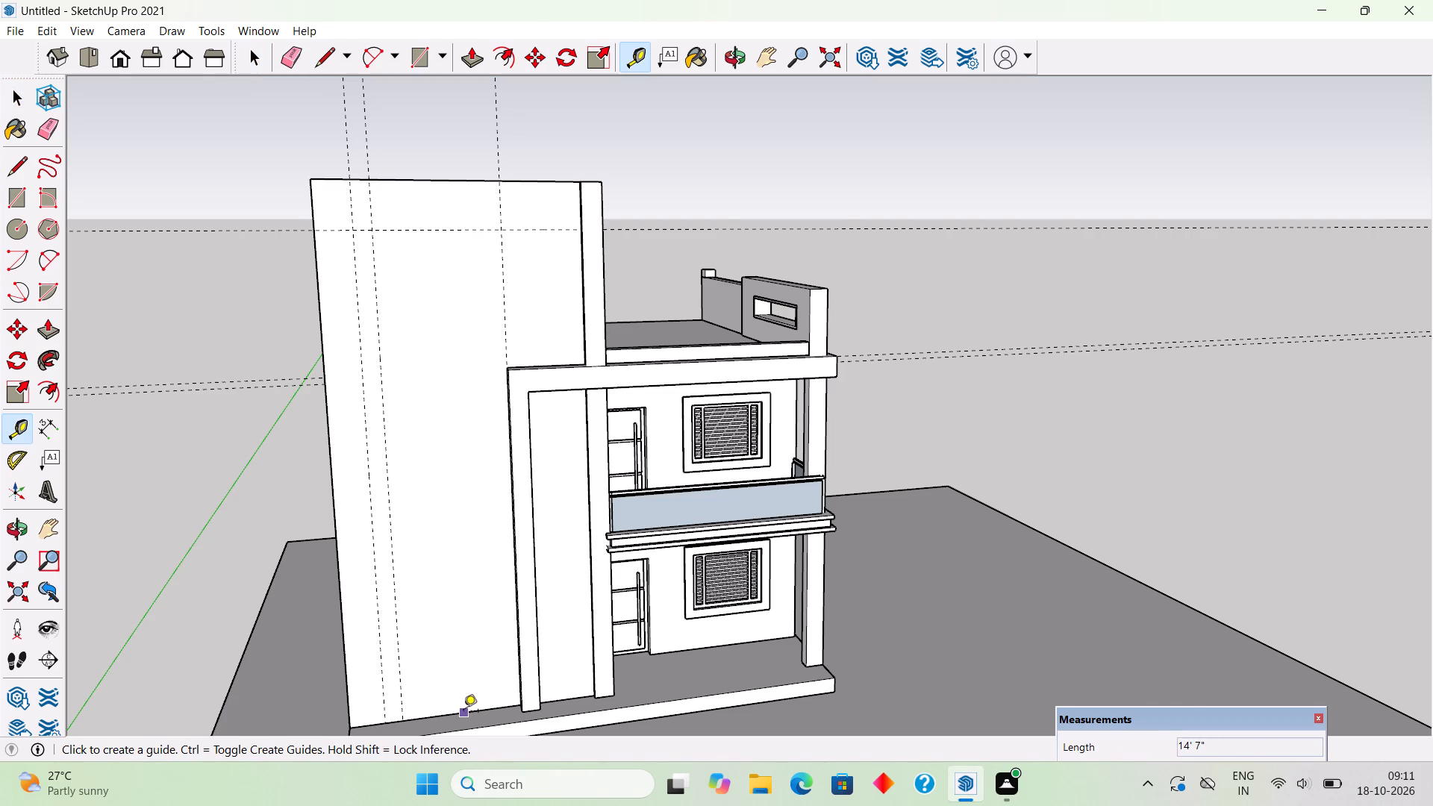
left_click(463, 711)
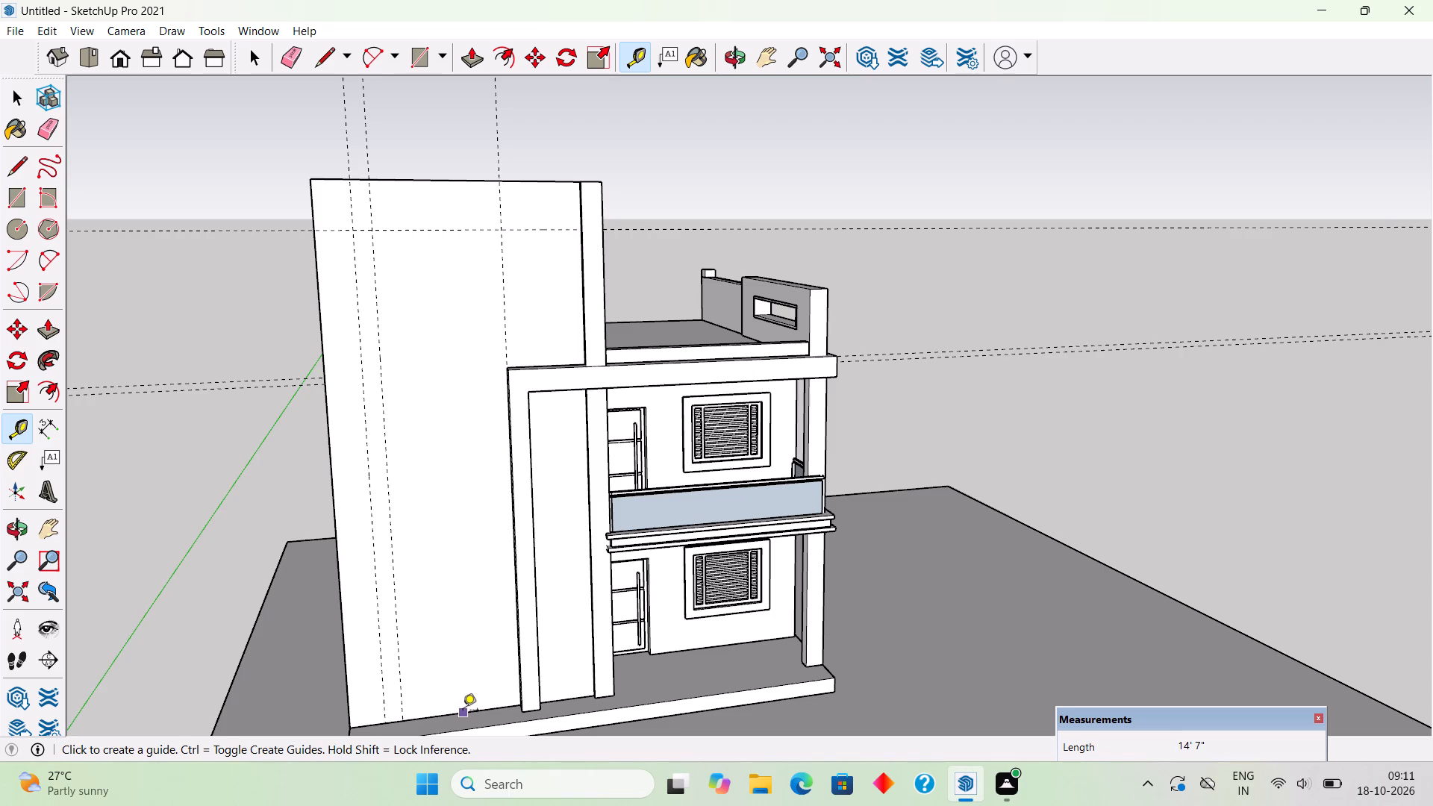
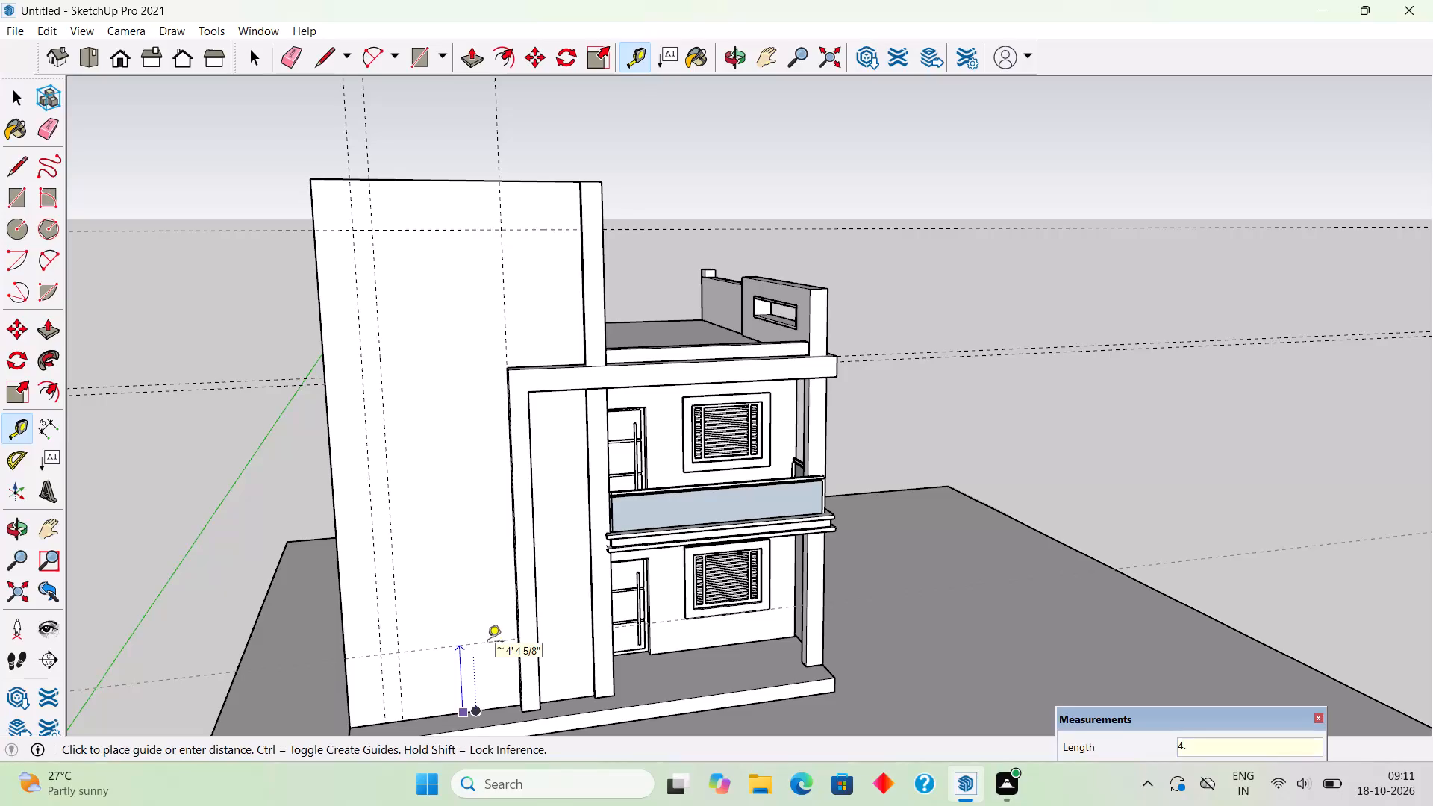
Place the horizontal guide 4' above the bottom edge of the tall front wall.
key("Return")
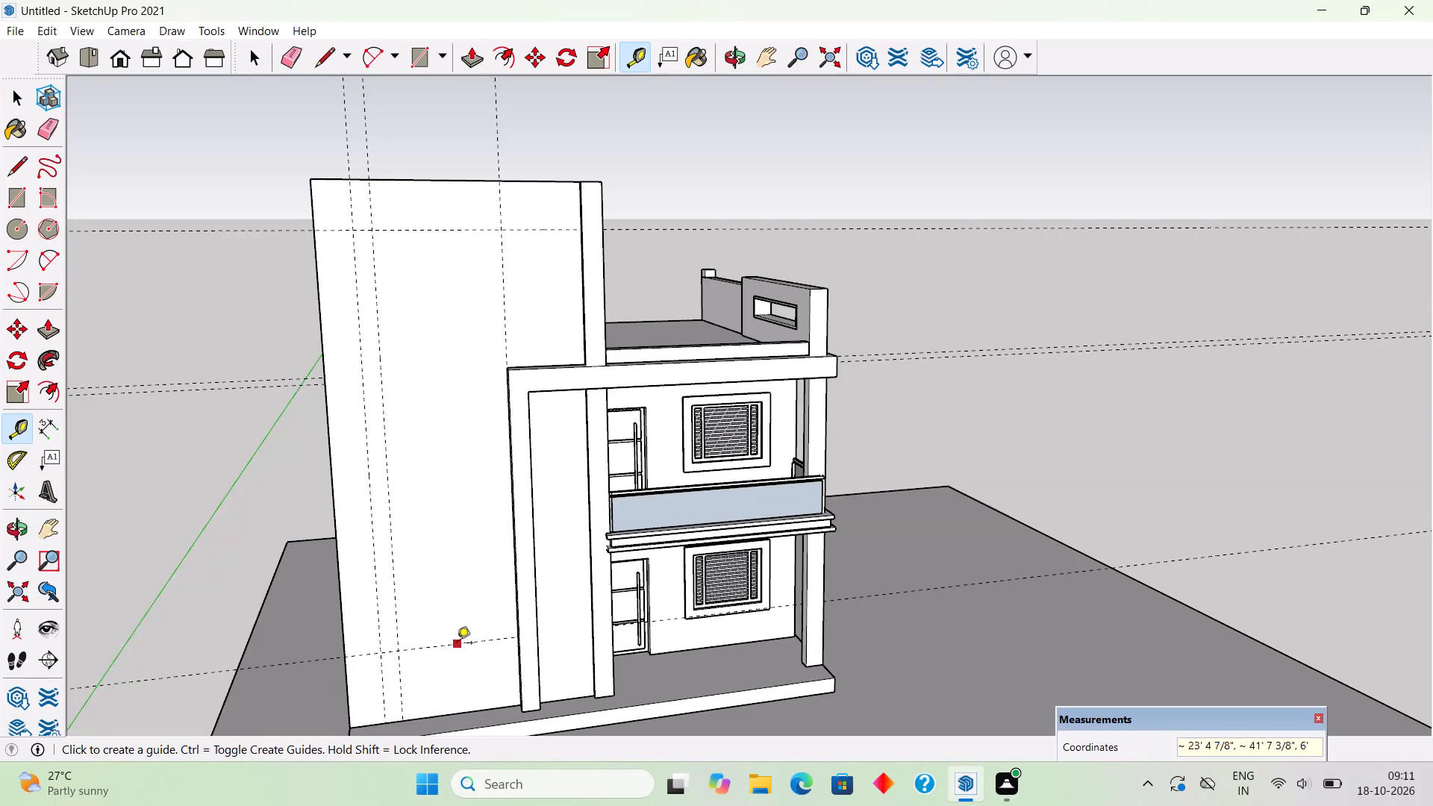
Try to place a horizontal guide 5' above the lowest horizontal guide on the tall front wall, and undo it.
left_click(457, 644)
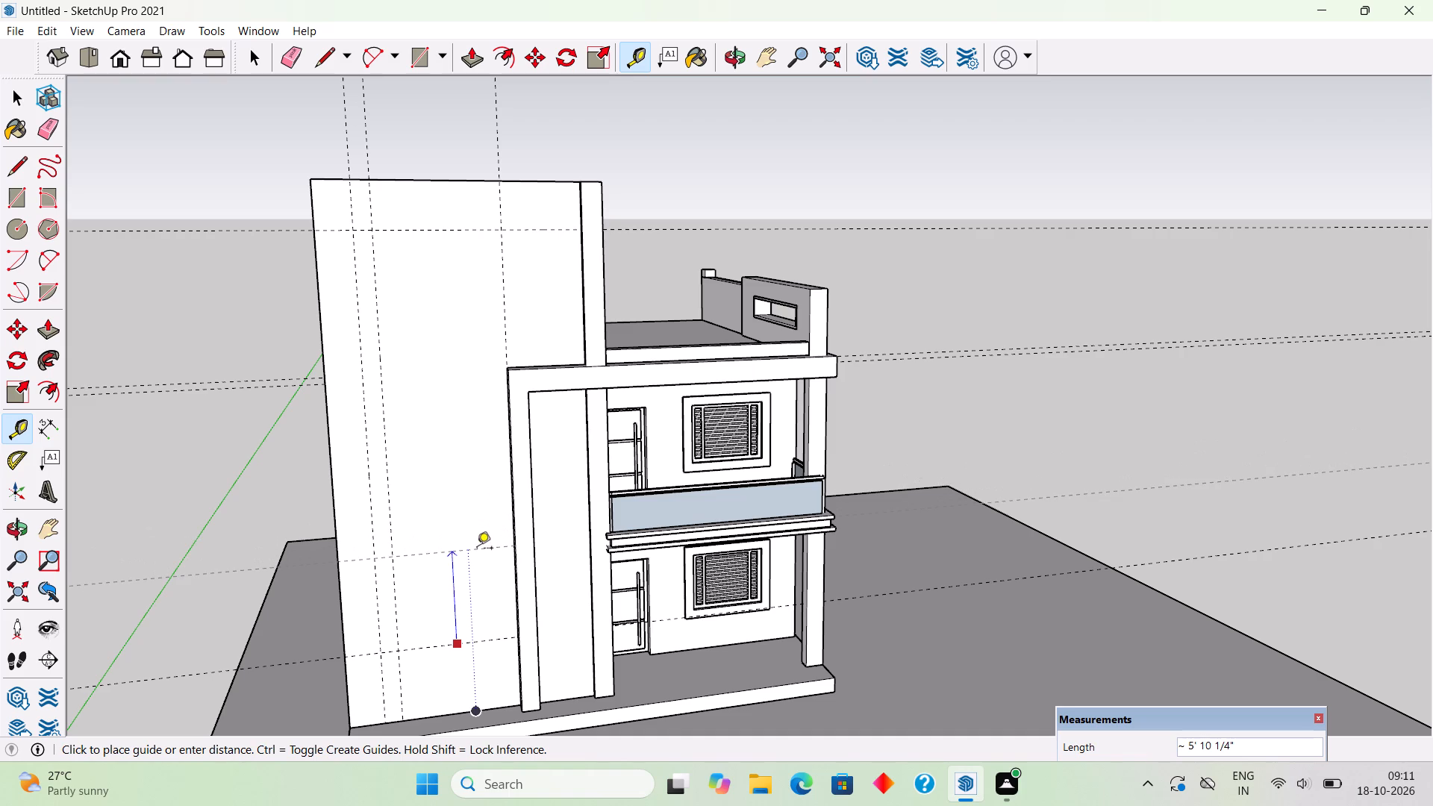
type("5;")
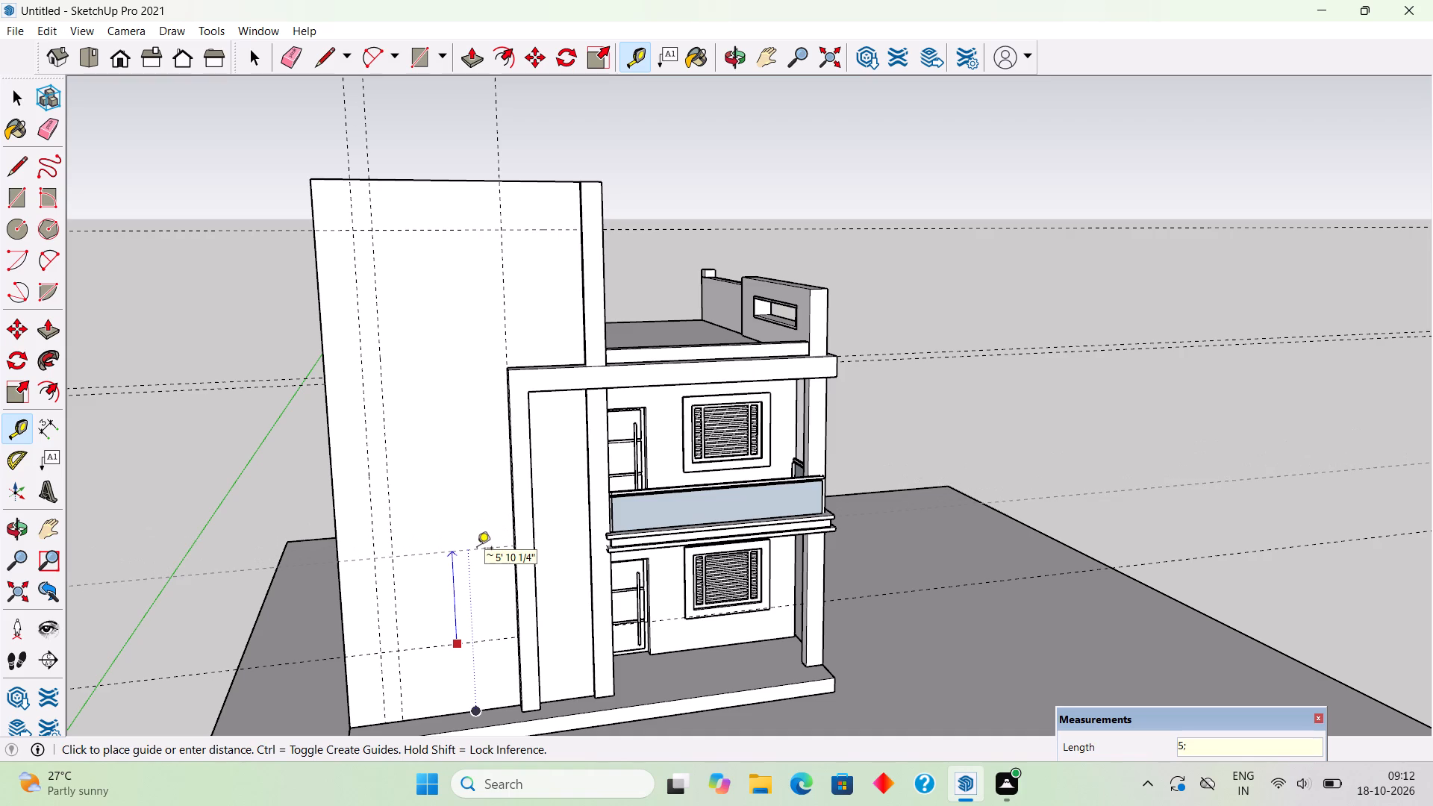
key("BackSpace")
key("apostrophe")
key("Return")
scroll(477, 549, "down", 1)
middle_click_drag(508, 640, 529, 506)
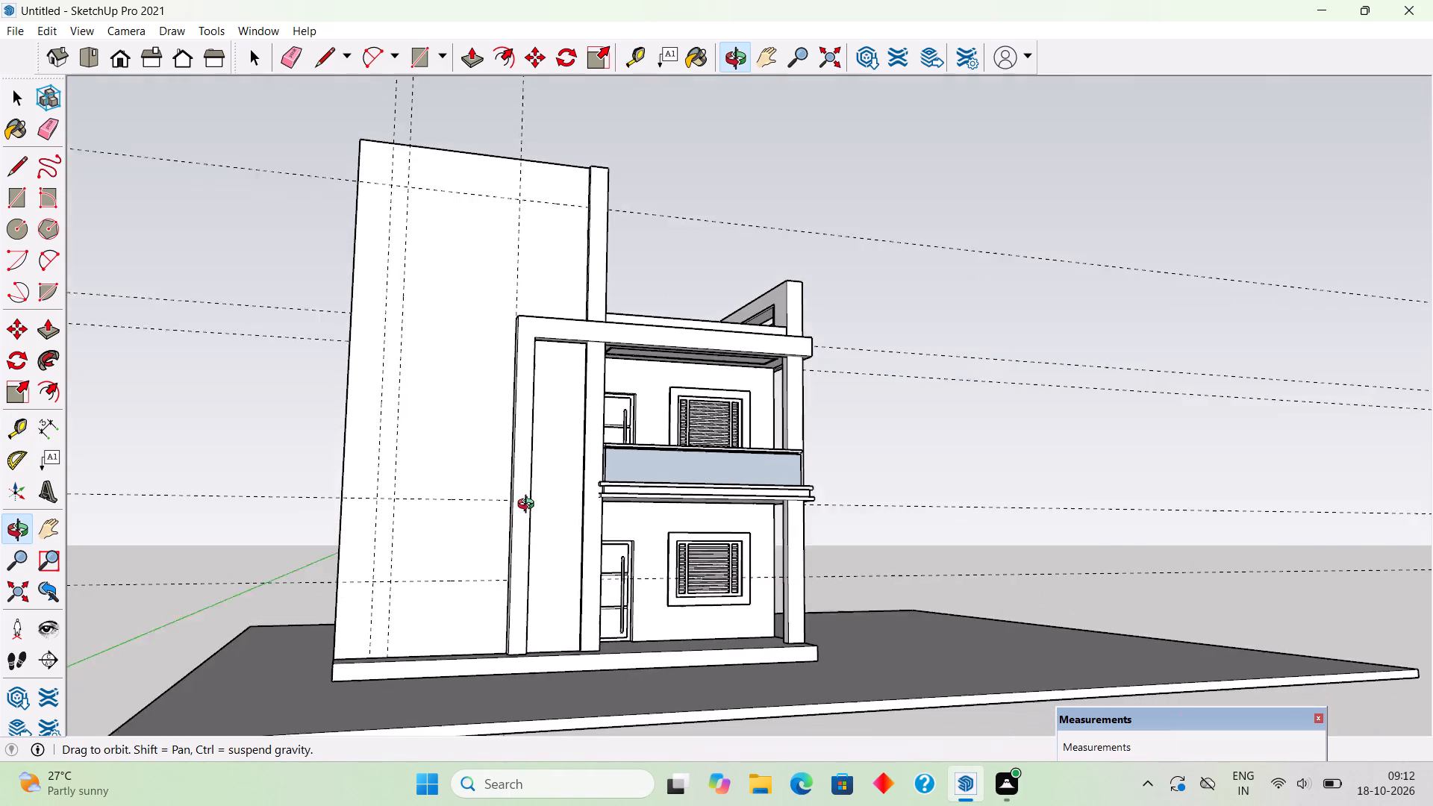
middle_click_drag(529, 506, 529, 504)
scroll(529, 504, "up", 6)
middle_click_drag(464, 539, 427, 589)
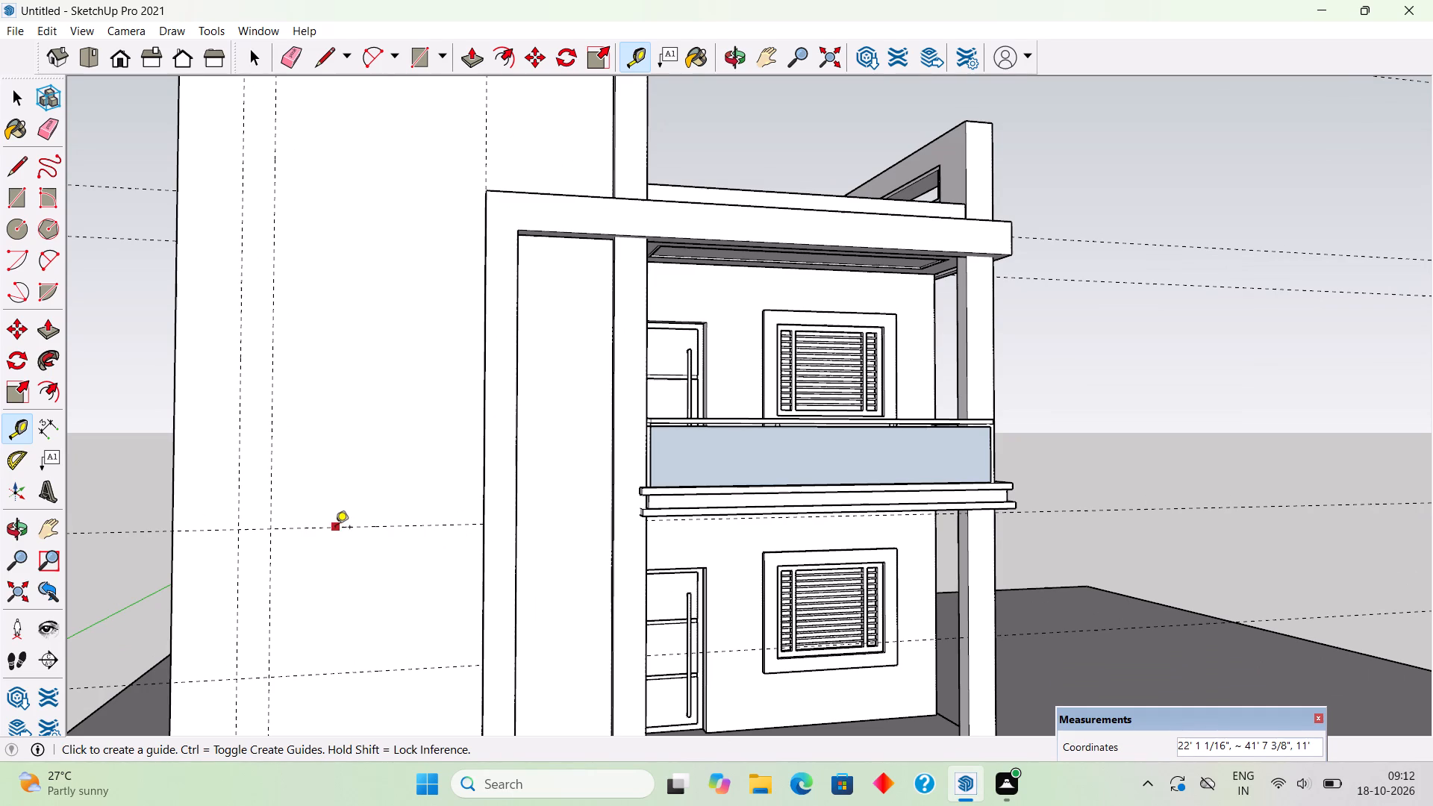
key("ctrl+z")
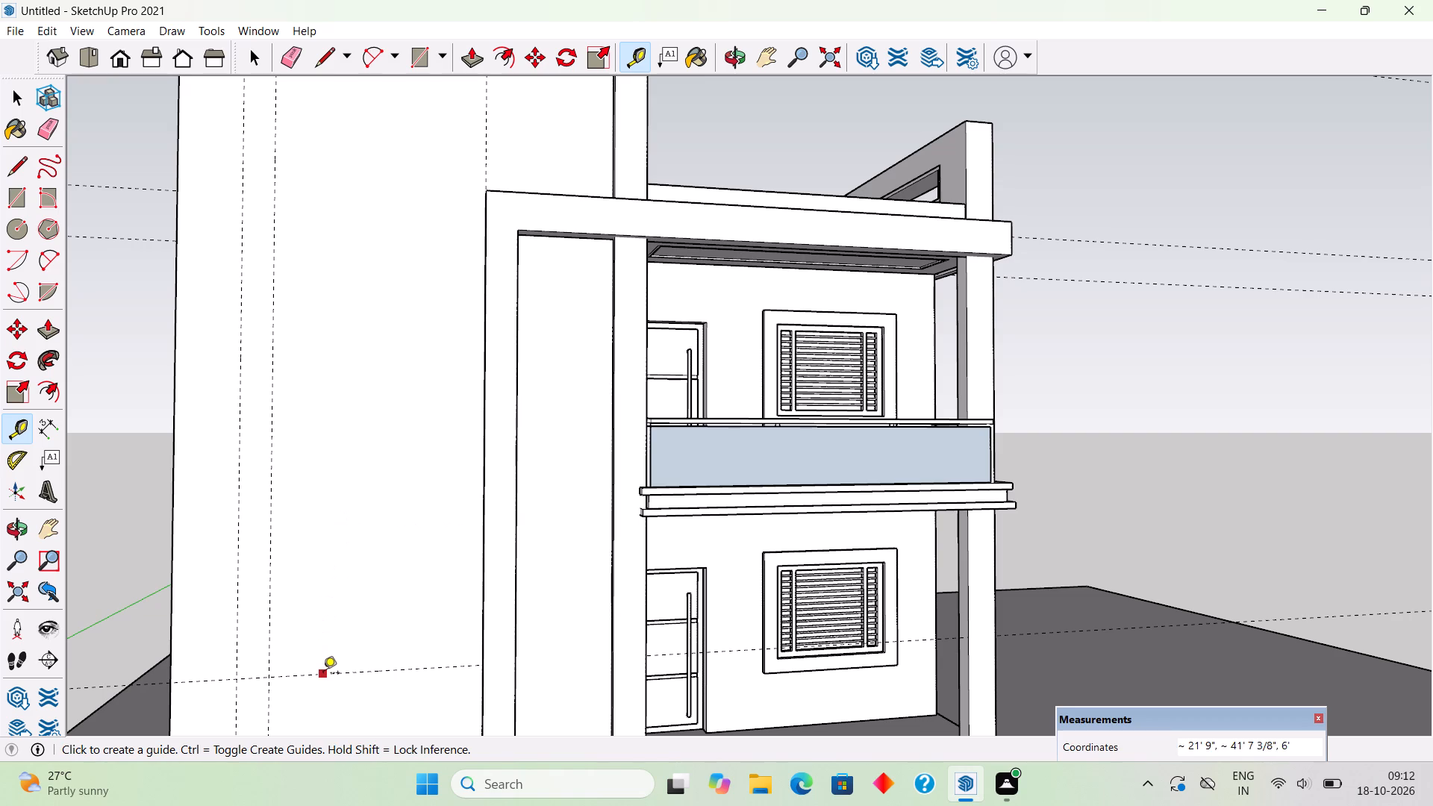
Place a horizontal guide 8' above the lowest horizontal guide on the tall front wall.
left_click(323, 674)
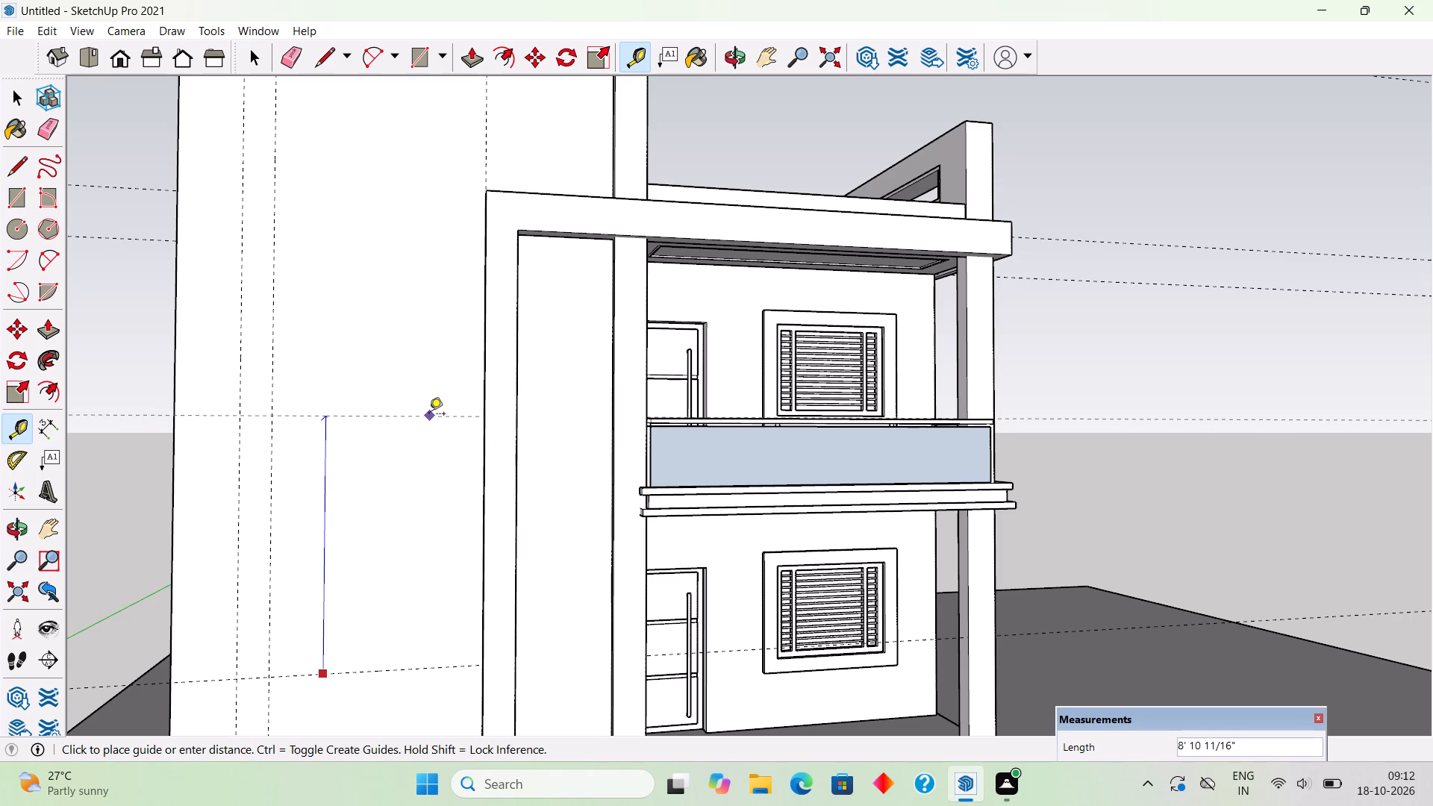
type("8'")
key("Return")
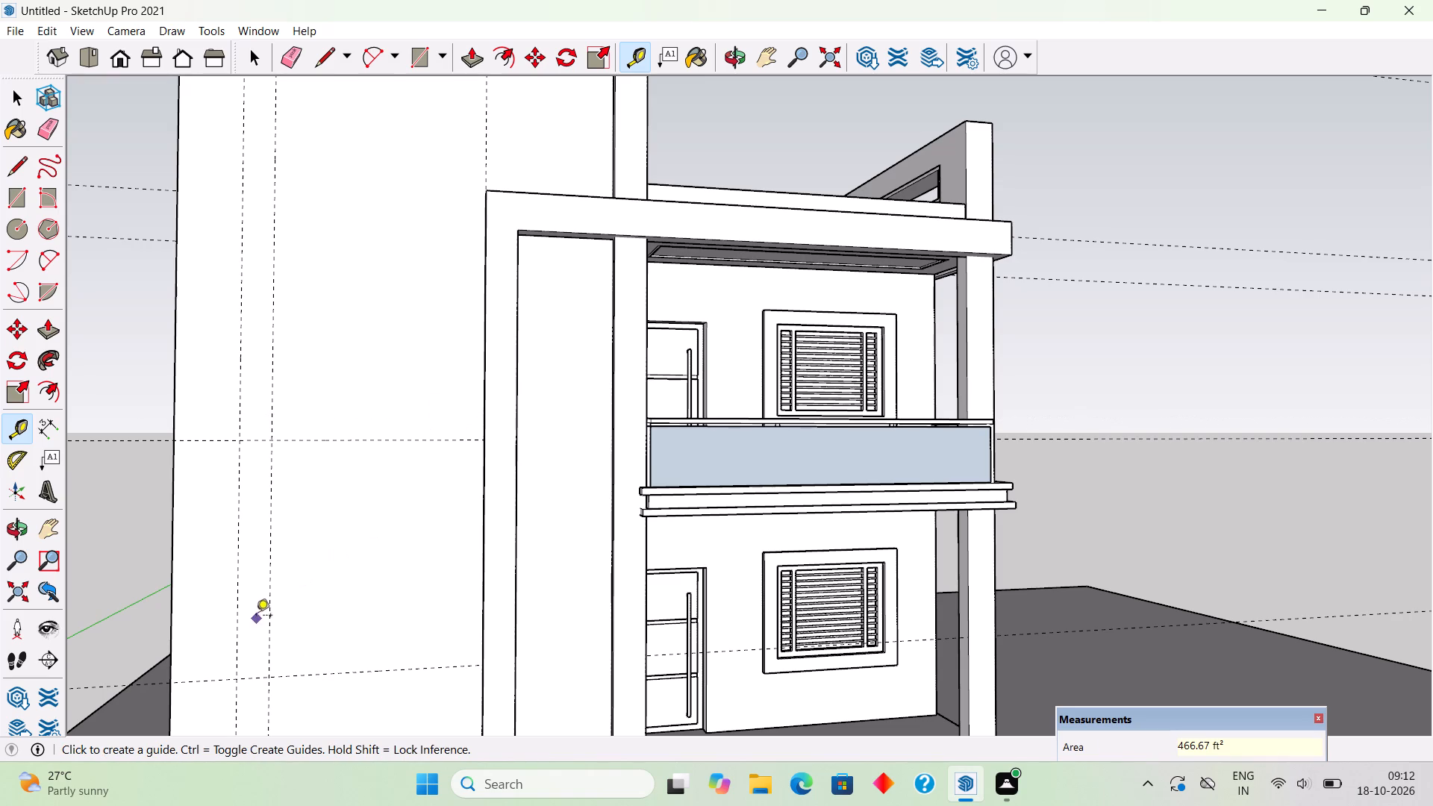
left_click(271, 596)
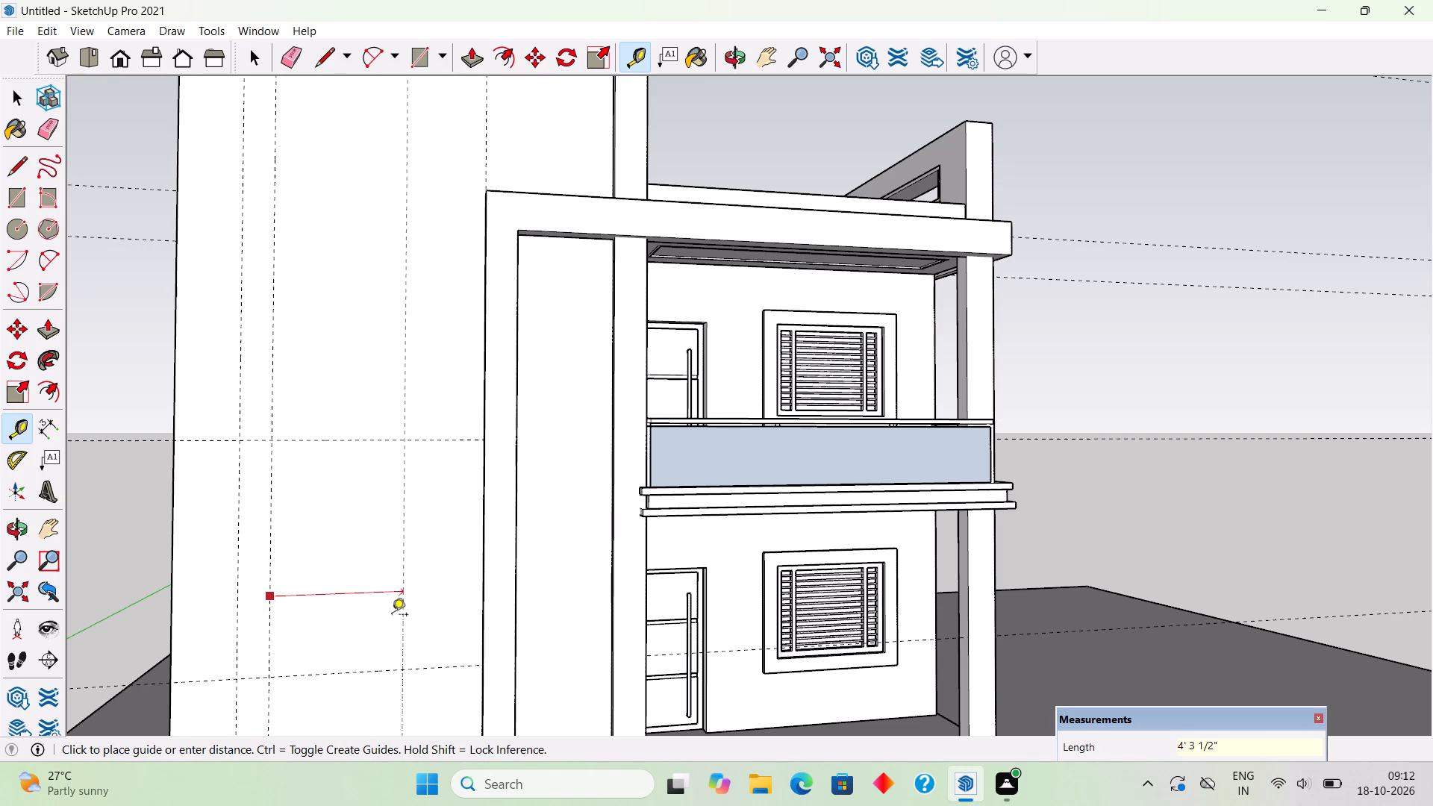
key("space")
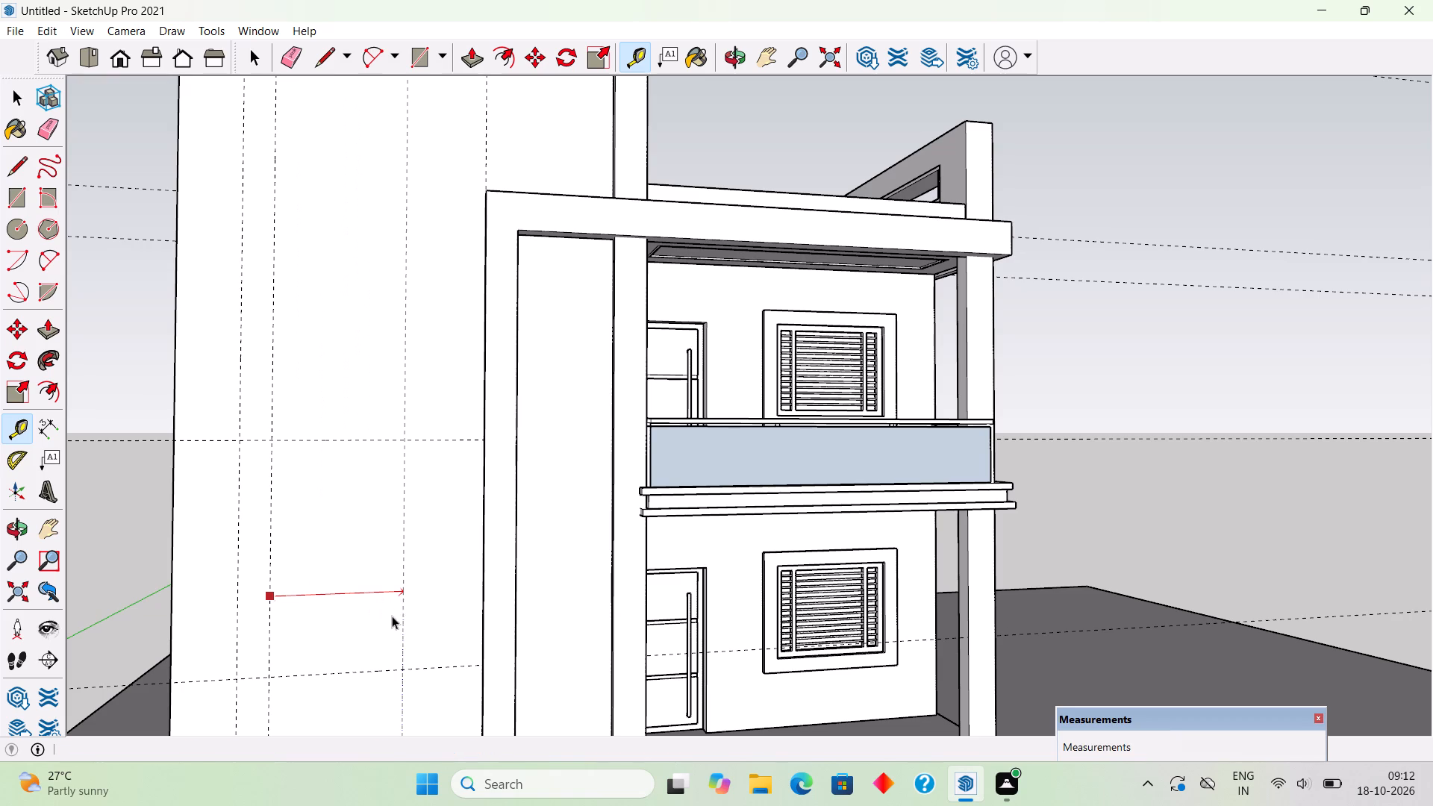
Place a horizontal guide 3' below the uppermost horizontal guide on the tall front wall.
scroll(418, 510, "down", 8)
scroll(425, 346, "up", 3)
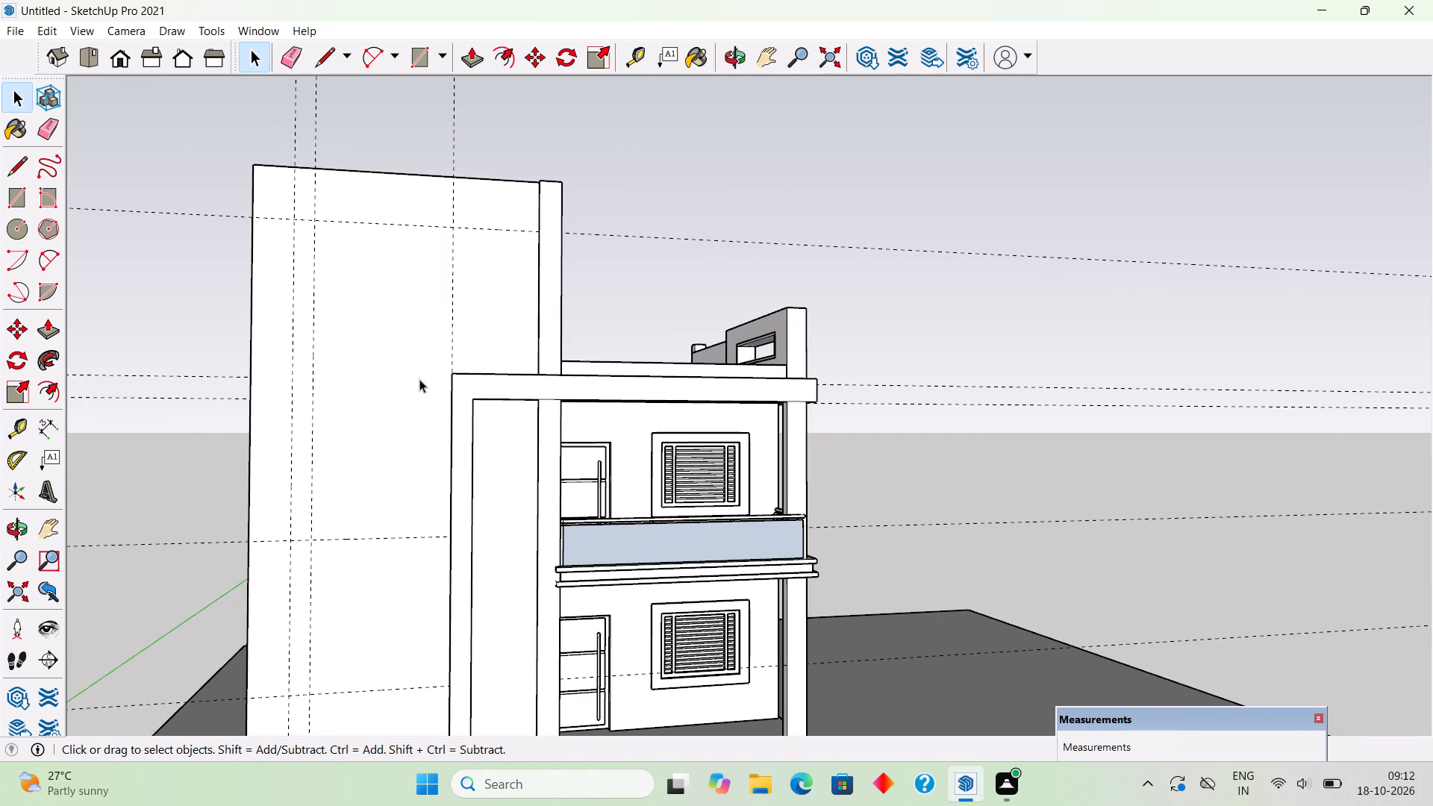
key("t")
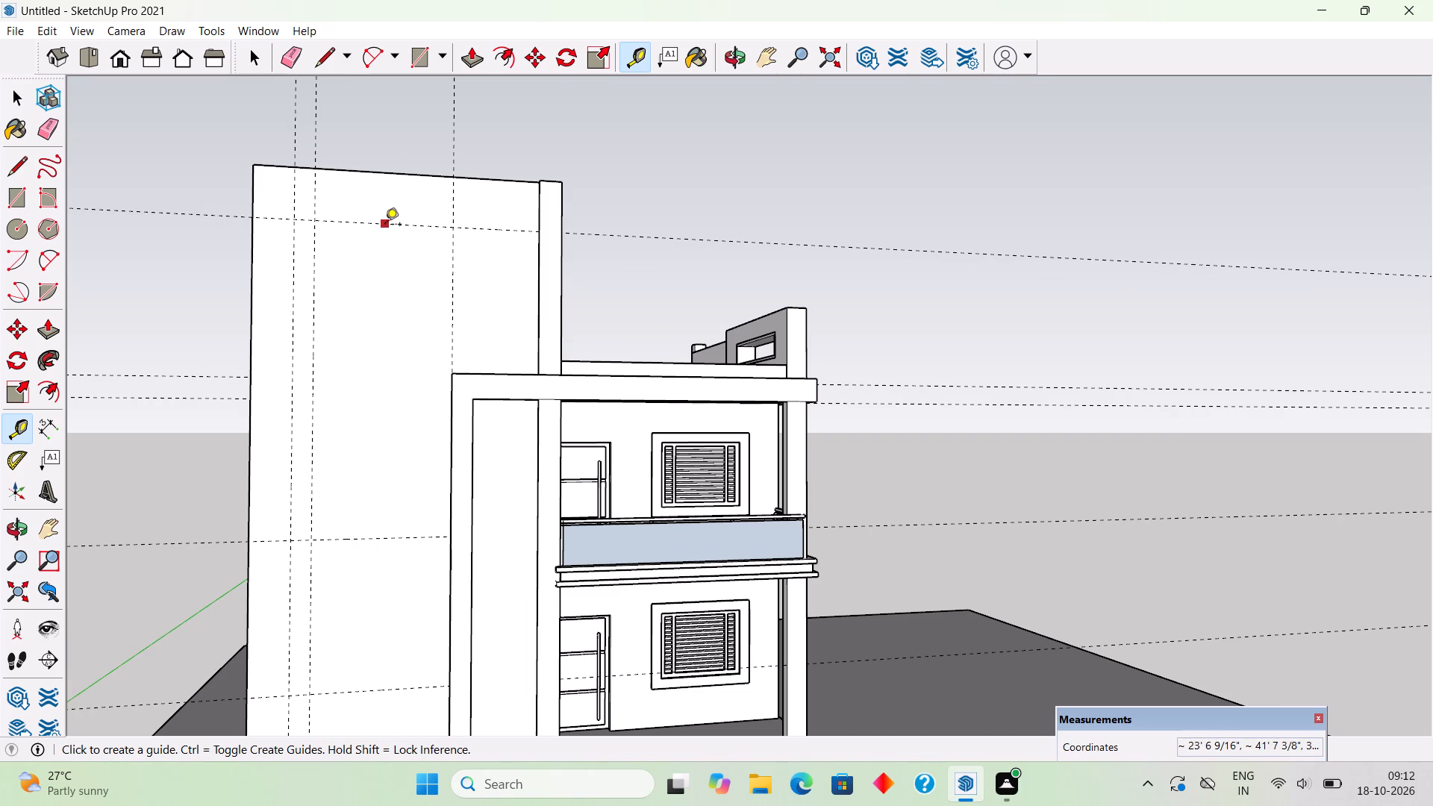
left_click(385, 225)
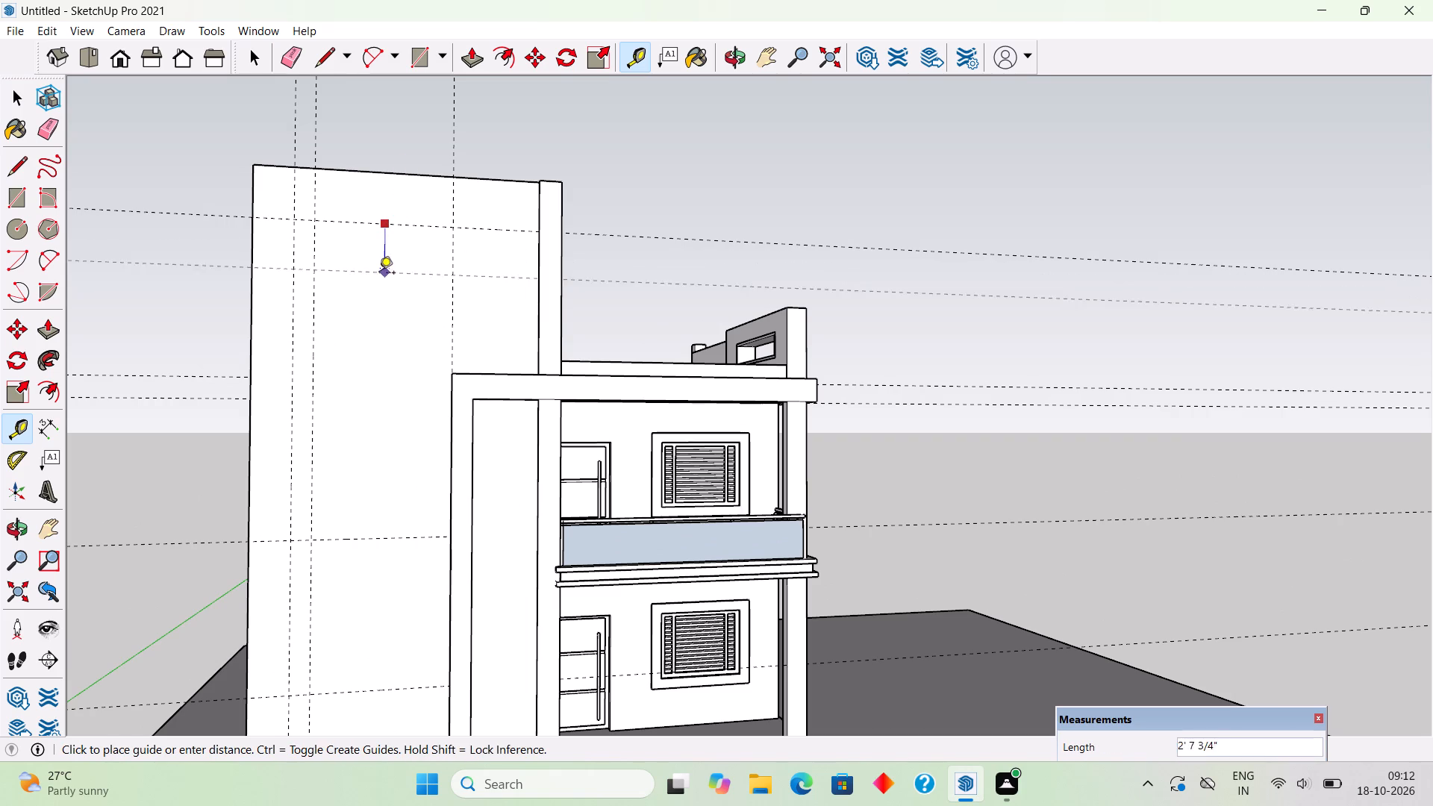
type("3'")
key("Return")
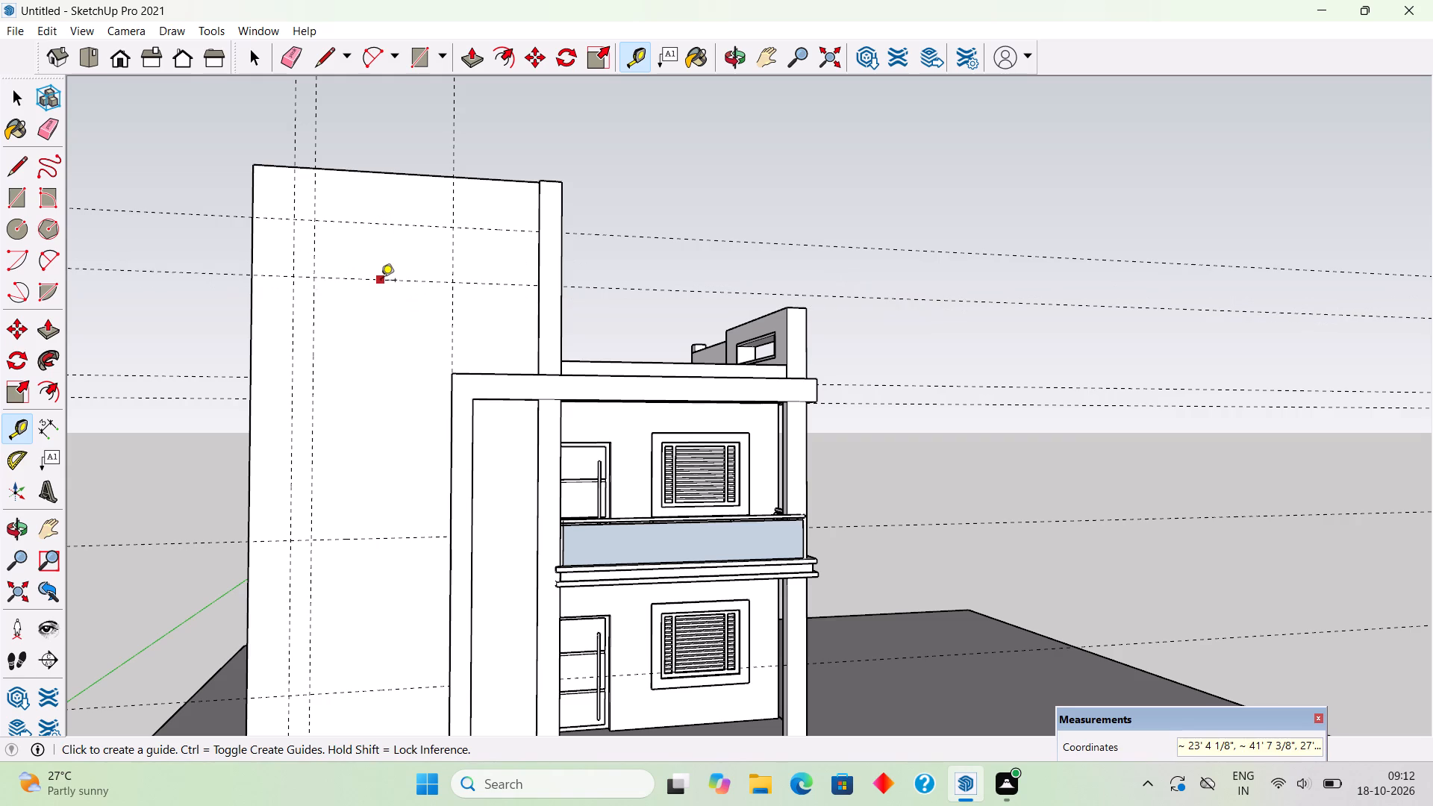
Measure the vertical spacing between the two lower horizontal guides on the tall front wall.
left_click(381, 281)
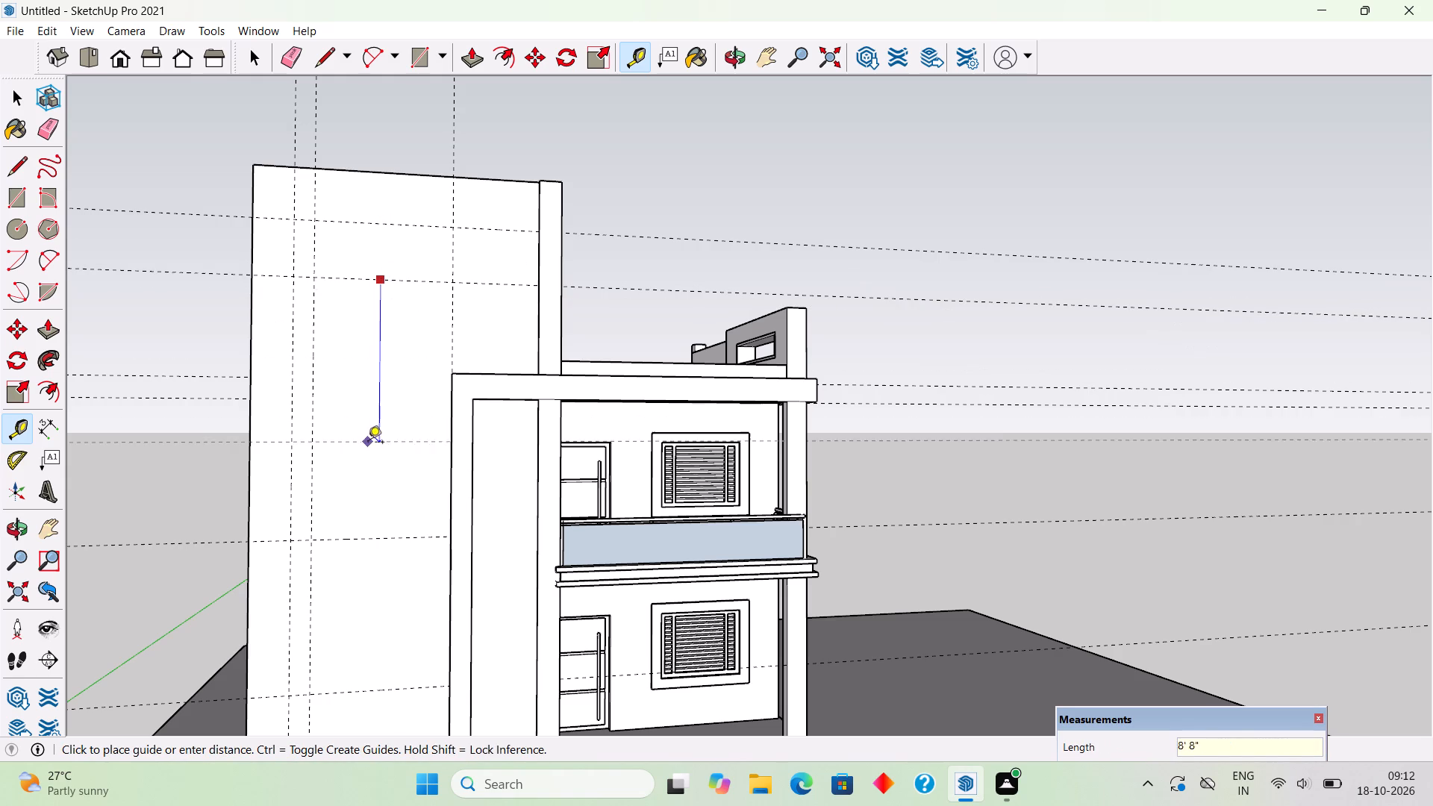
scroll(368, 466, "down", 2)
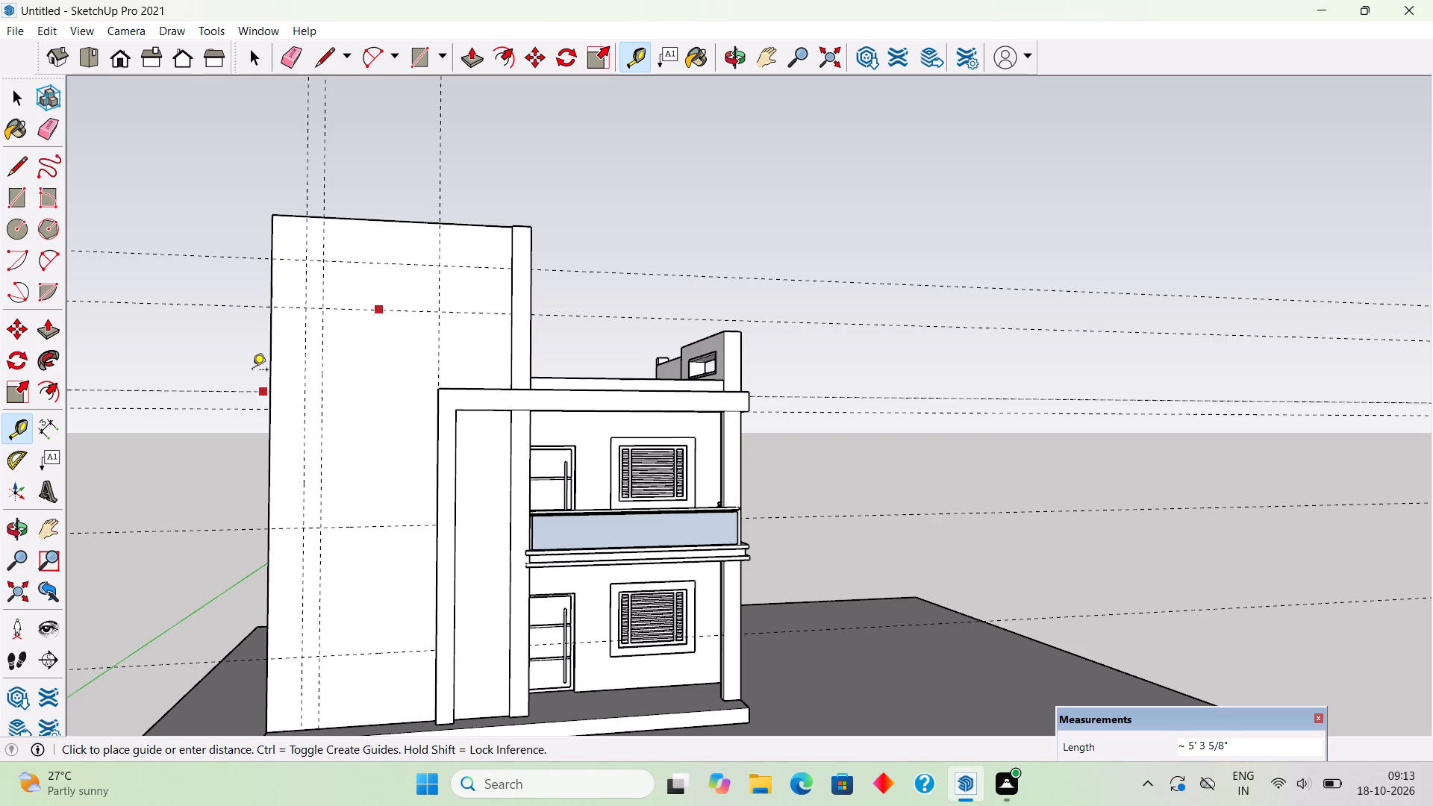
key("t")
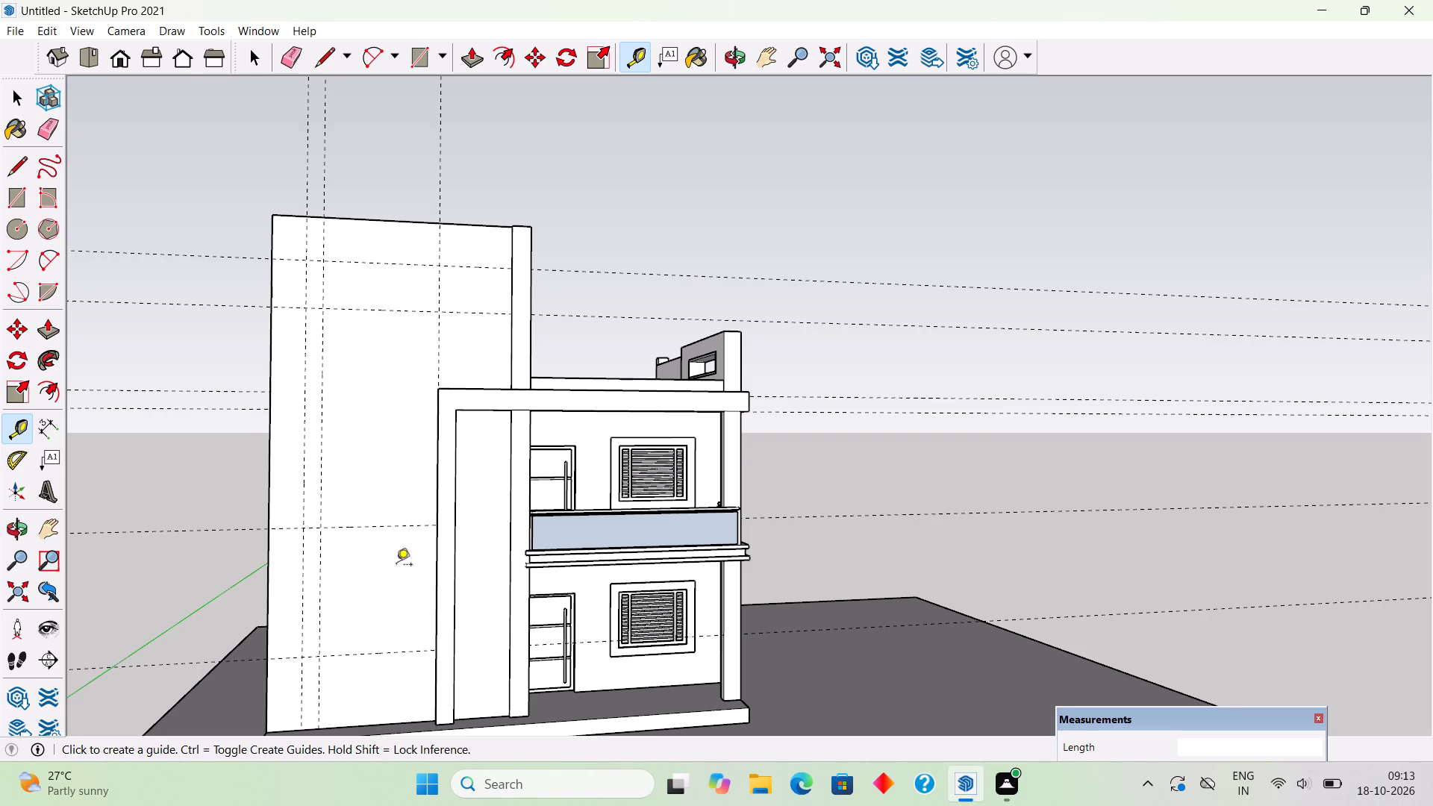
left_click(368, 655)
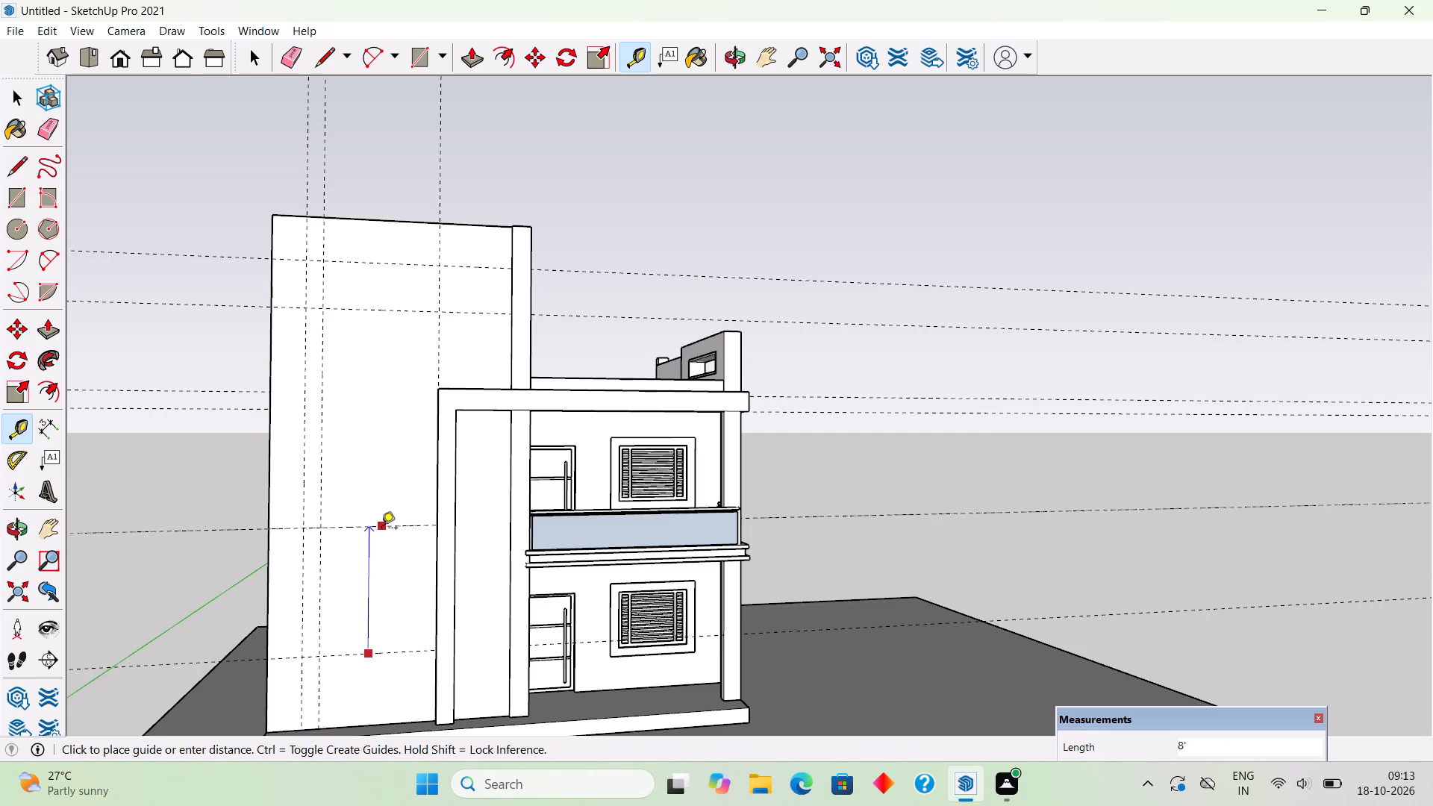
key("t")
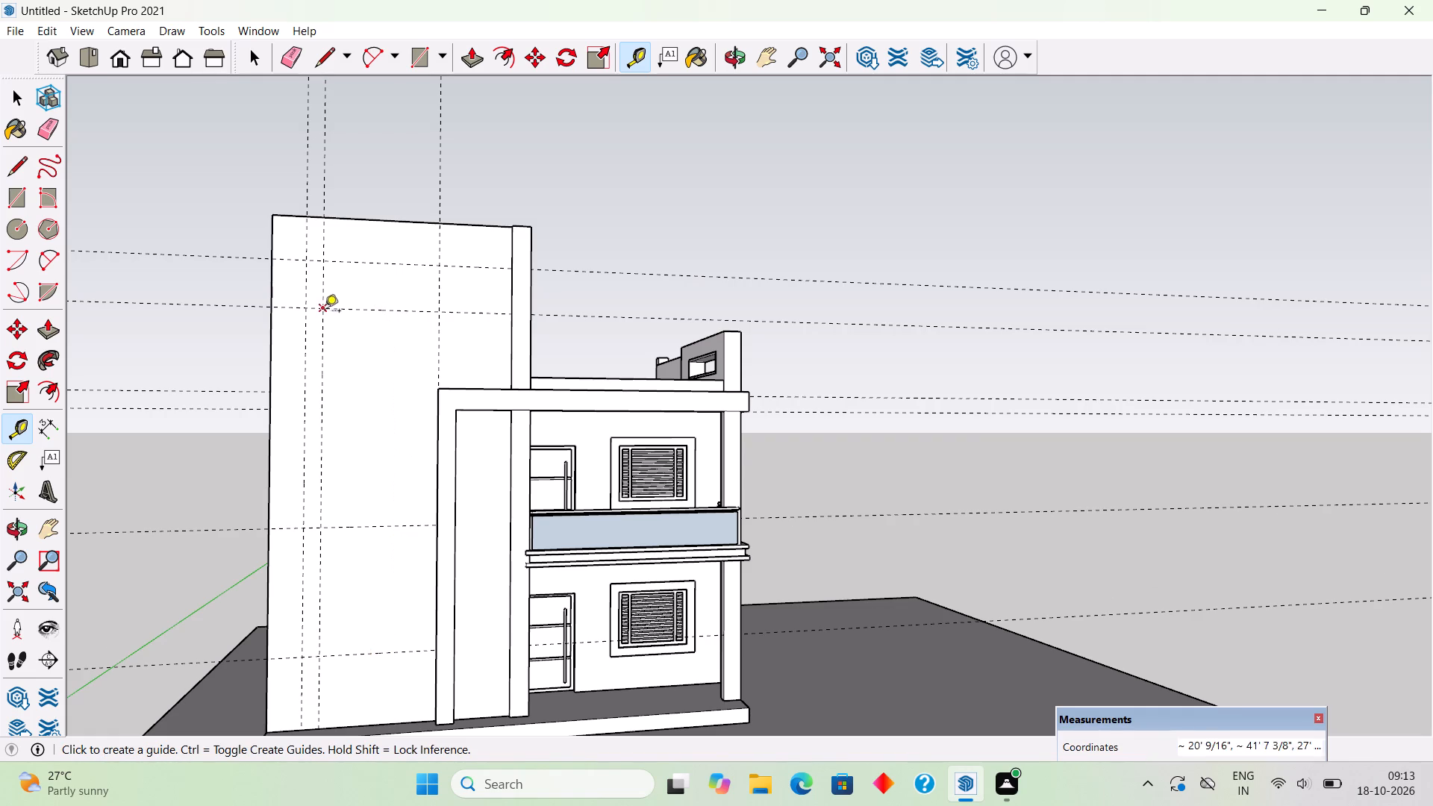
Place a horizontal guide 8' below the second-highest horizontal guide on the tall front wall.
left_click(352, 311)
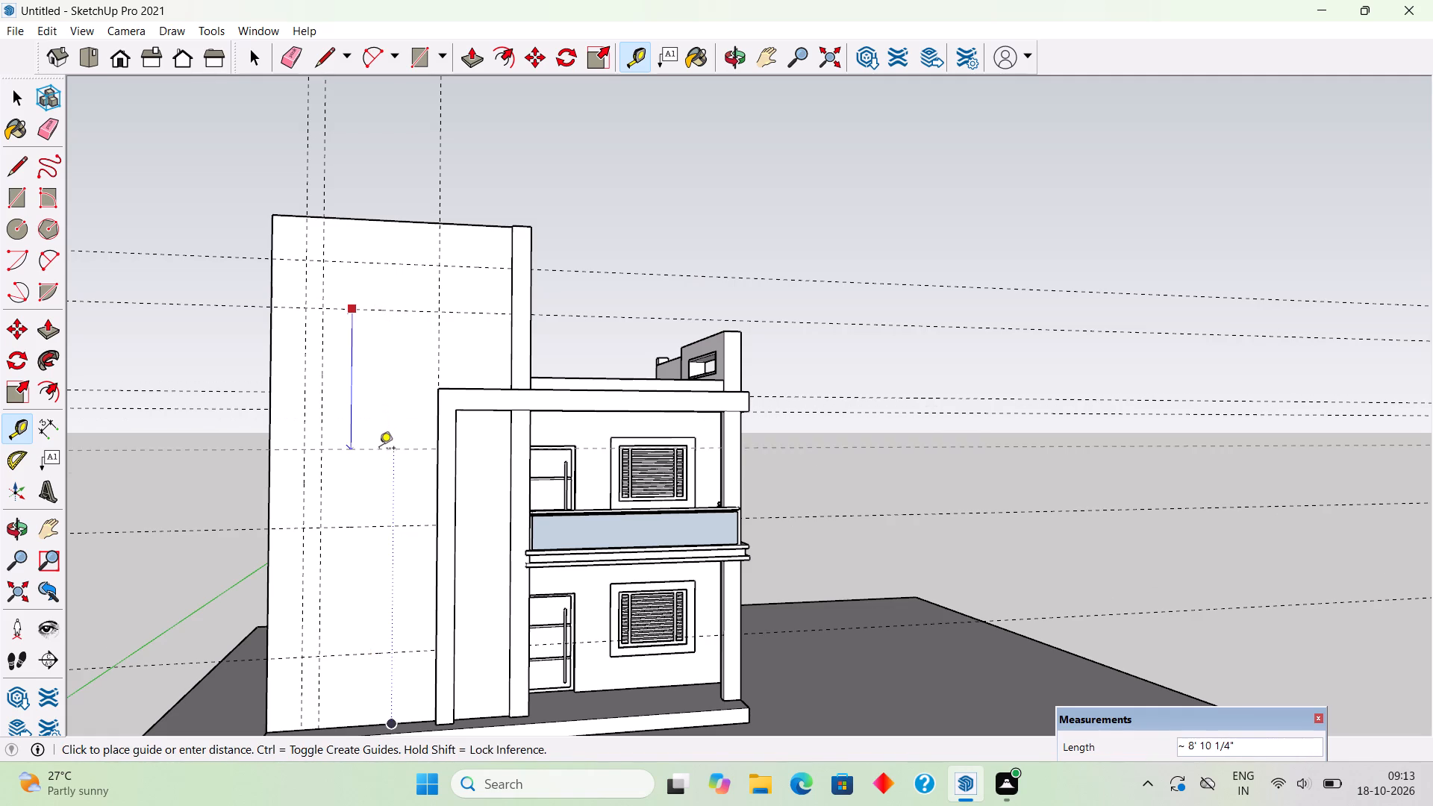
type("8'")
key("Return")
Extend both 8' guide bands by adding horizontal guides 1' above the lower band's top and 1' below the upper band's bottom.
middle_click_drag(390, 477, 390, 572)
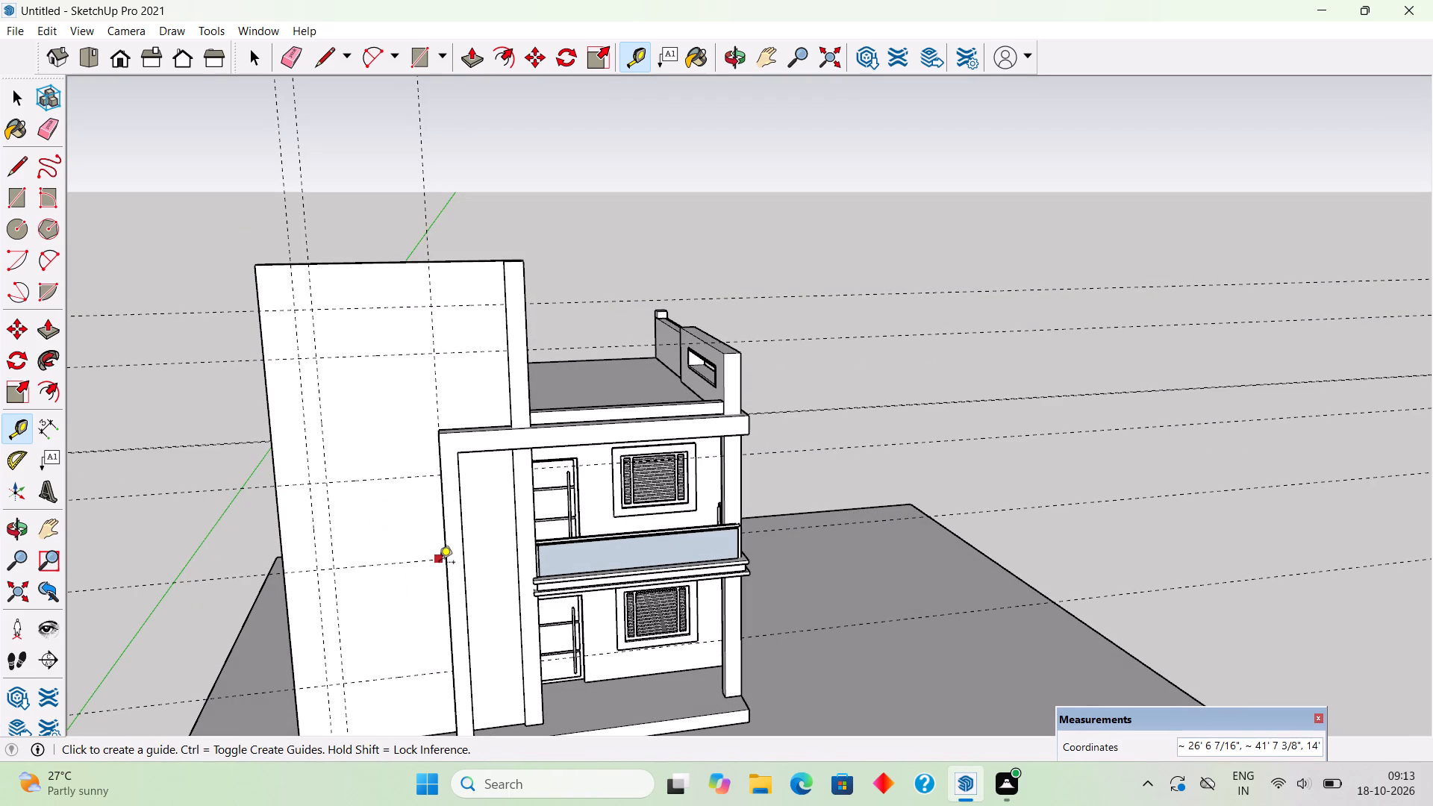
left_click(377, 565)
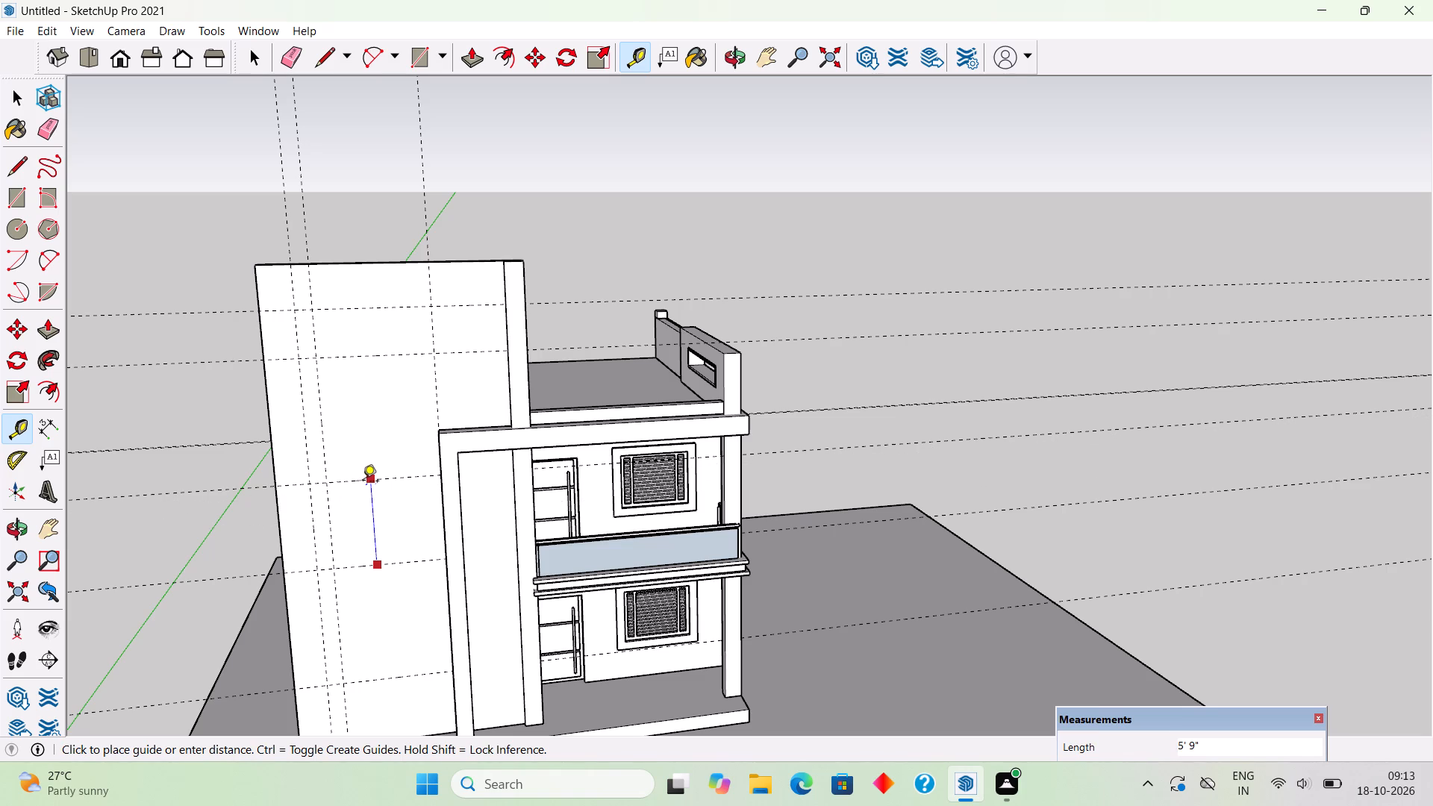
type("1'")
key("Return")
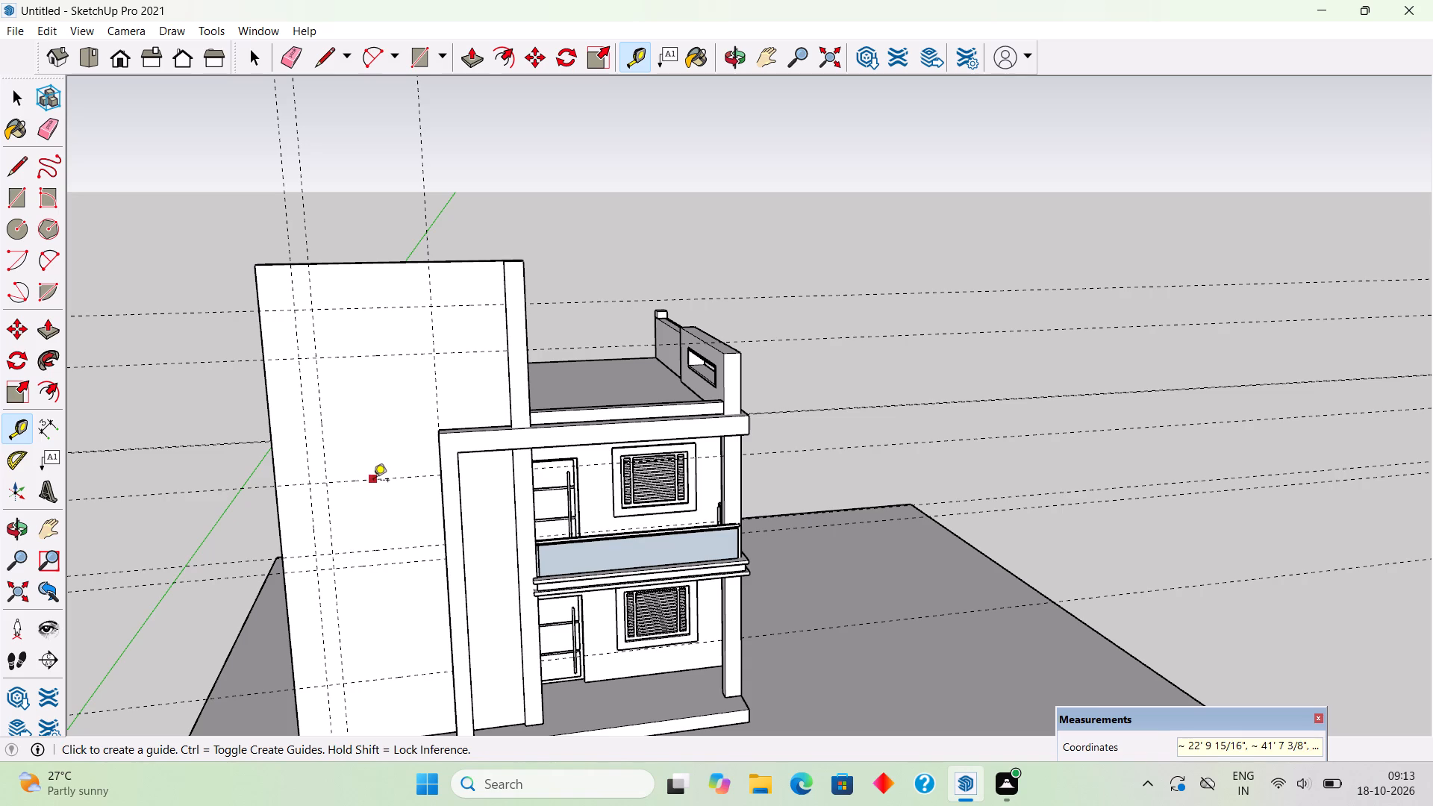
left_click(373, 481)
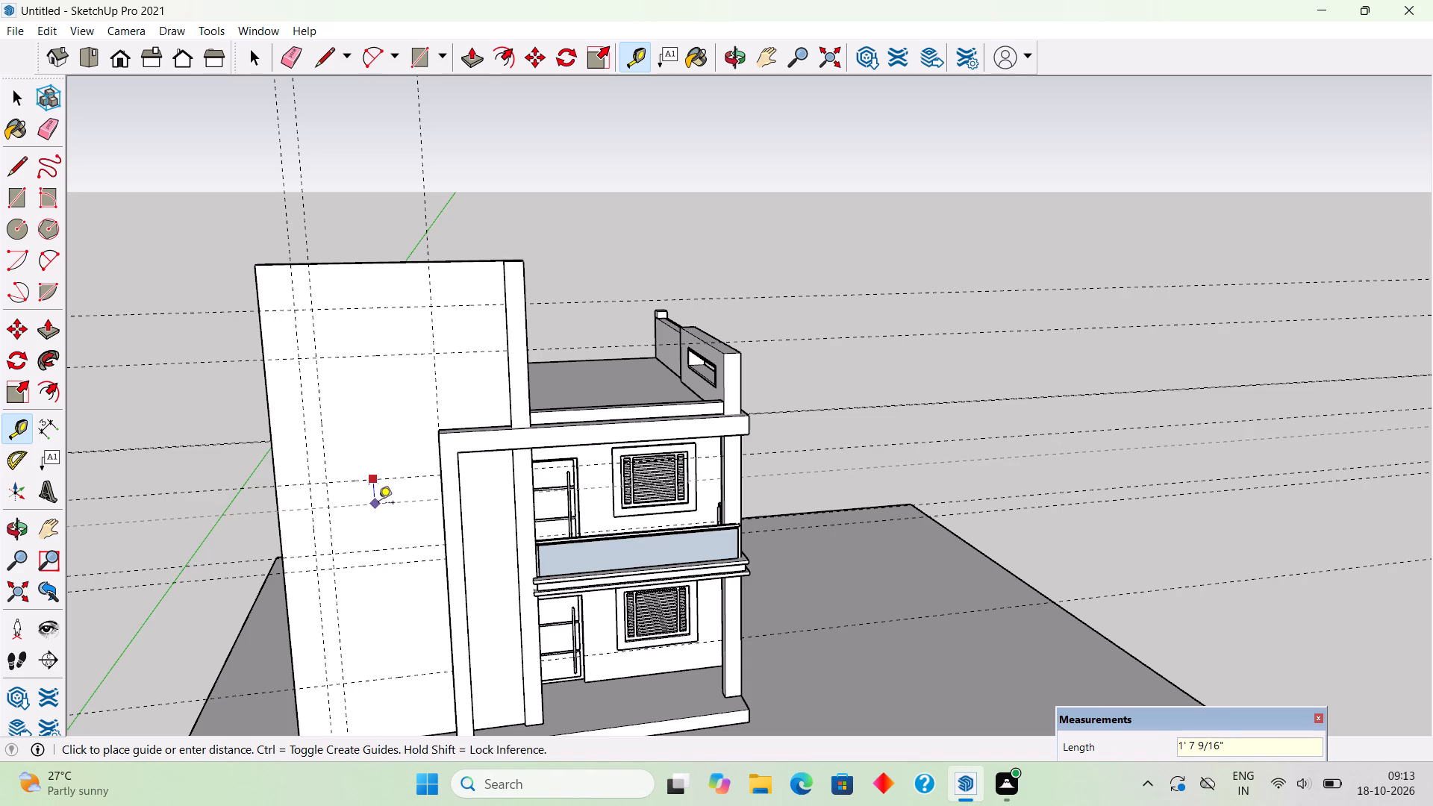
type("1'")
key("Return")
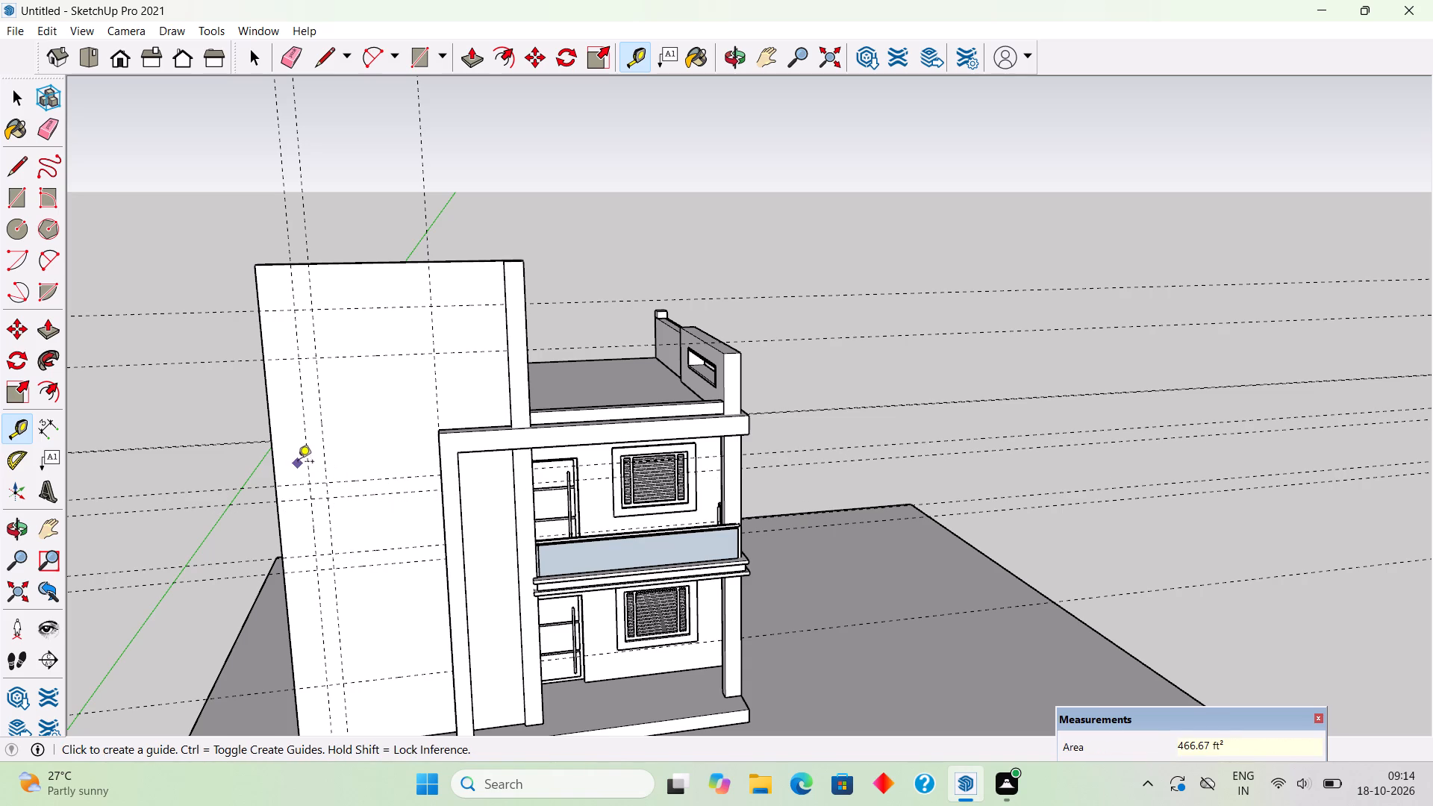
Place a vertical guide 4' inward from the vertical guide that is 2' from the tall wall's outer edge.
left_click(322, 451)
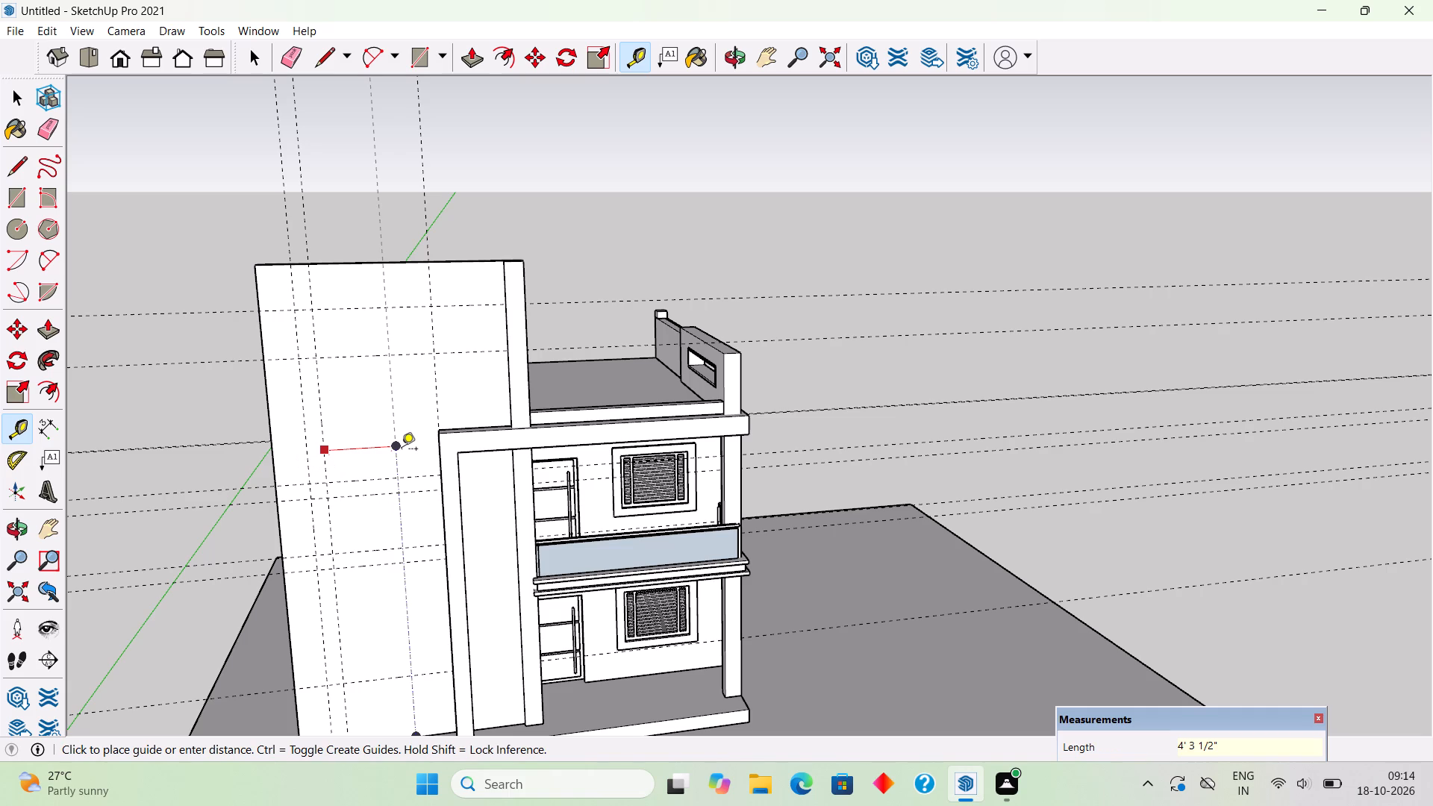
type("4'")
key("Return")
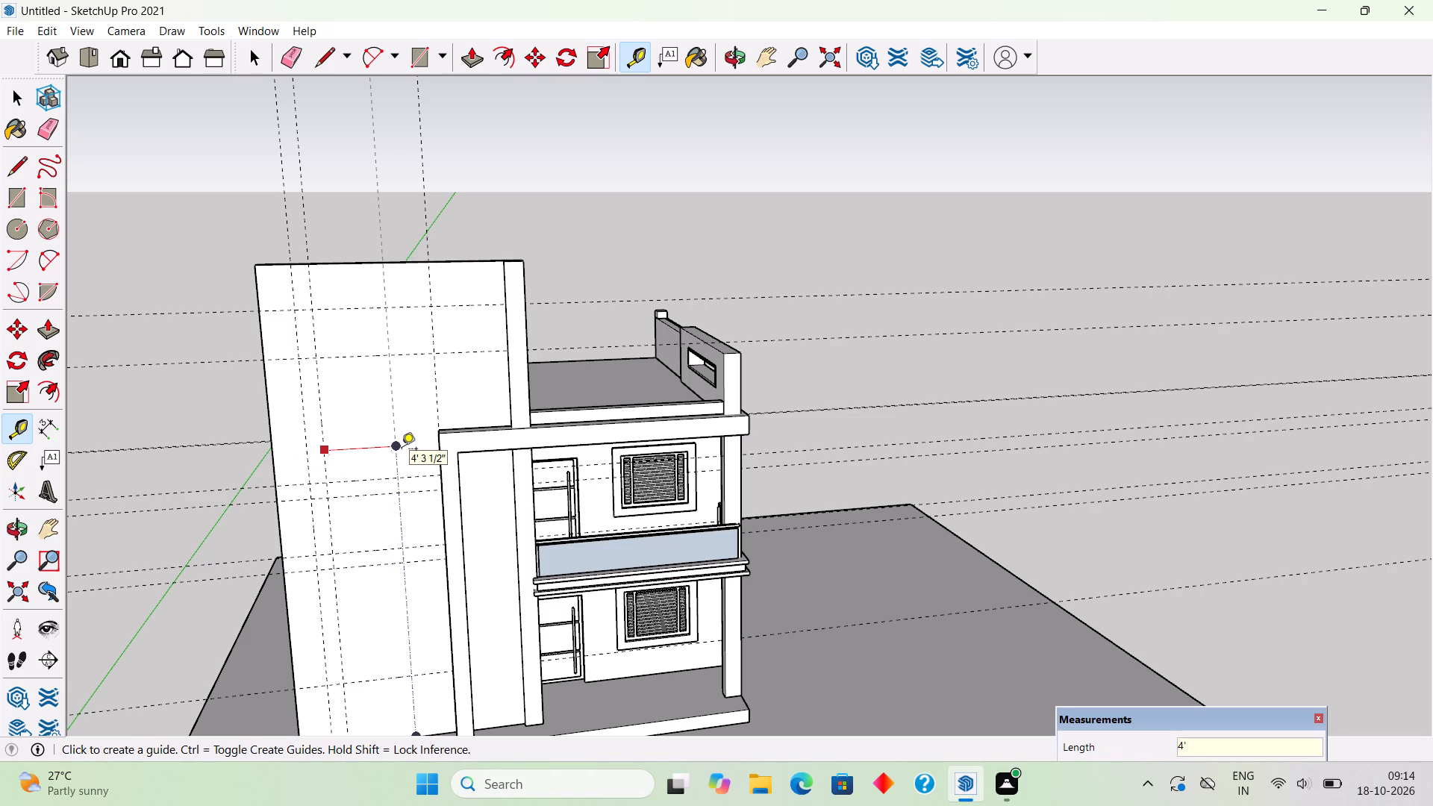
Open the tall wall's group and draw two 9' by 4' rectangles on its front face along the guides, one per storey.
key("space")
triple_click(368, 602)
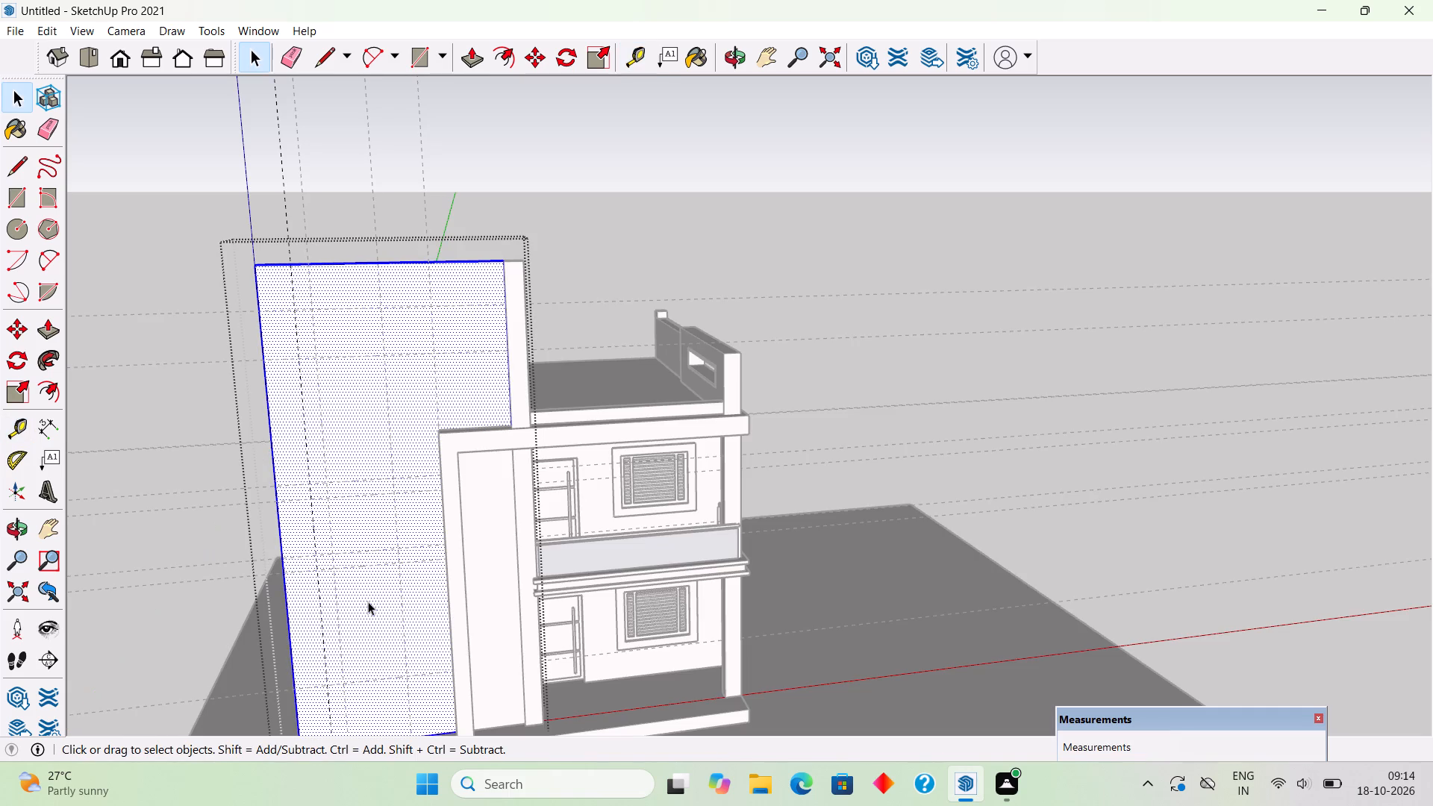
key("r")
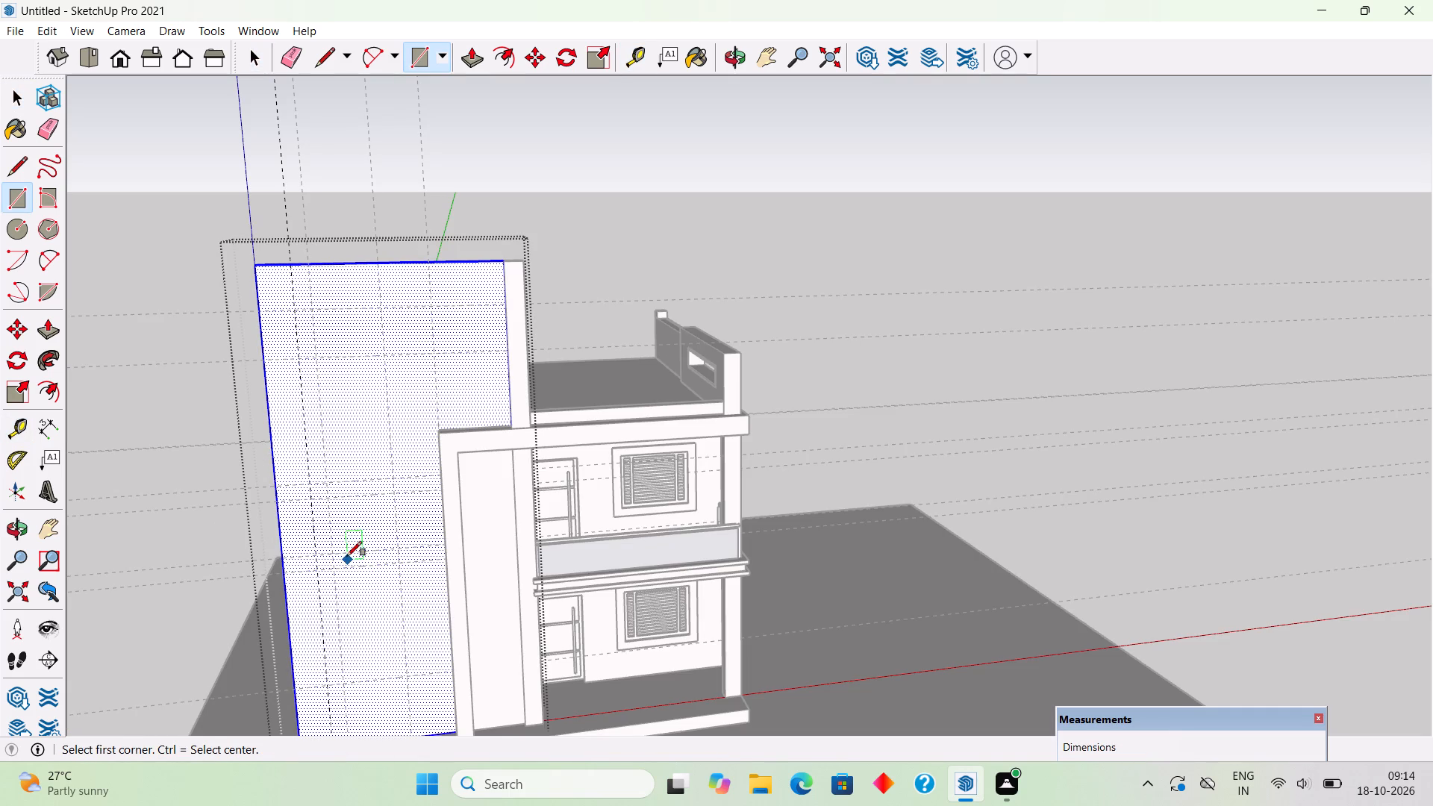
left_click(336, 557)
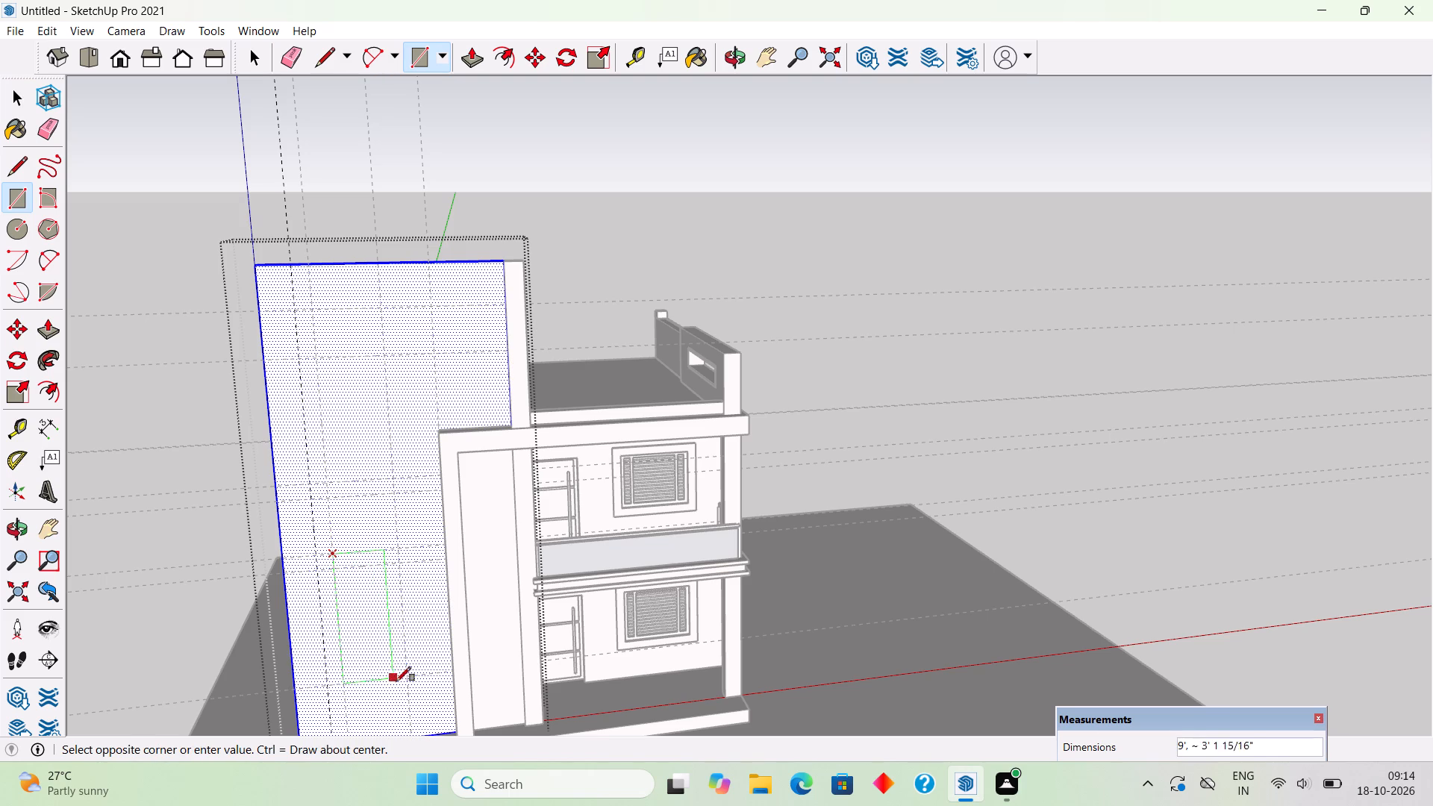
left_click(405, 678)
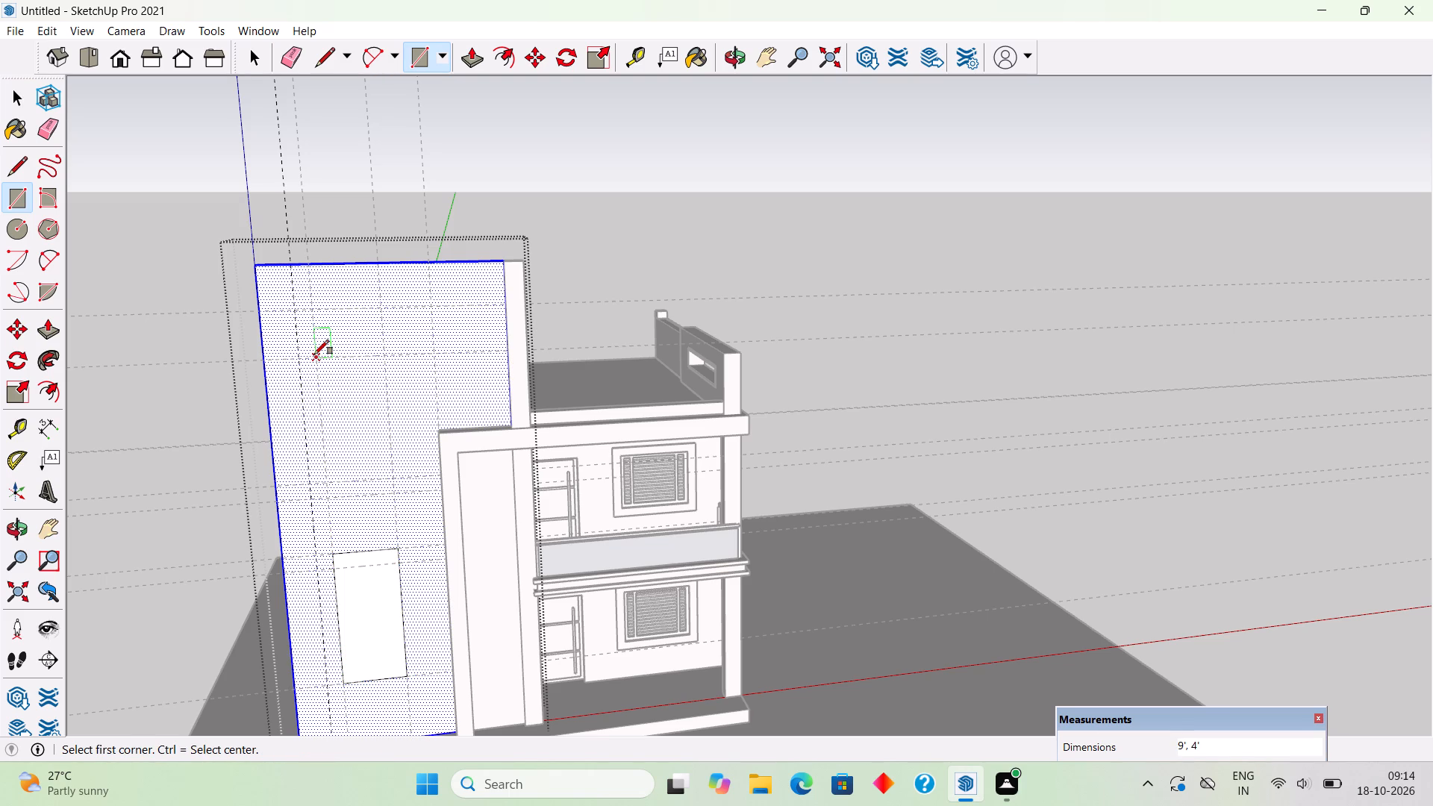
left_click(314, 354)
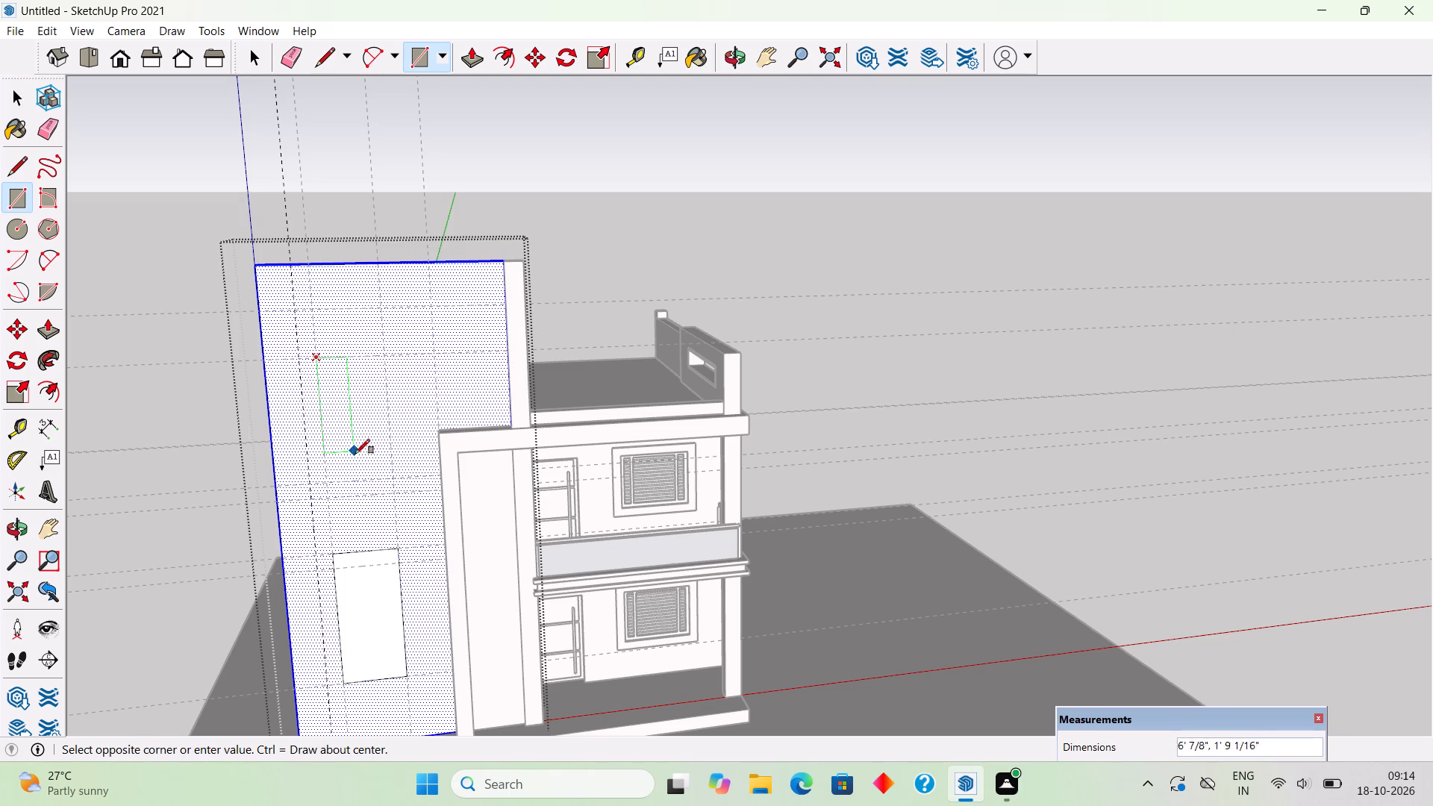
left_click(392, 494)
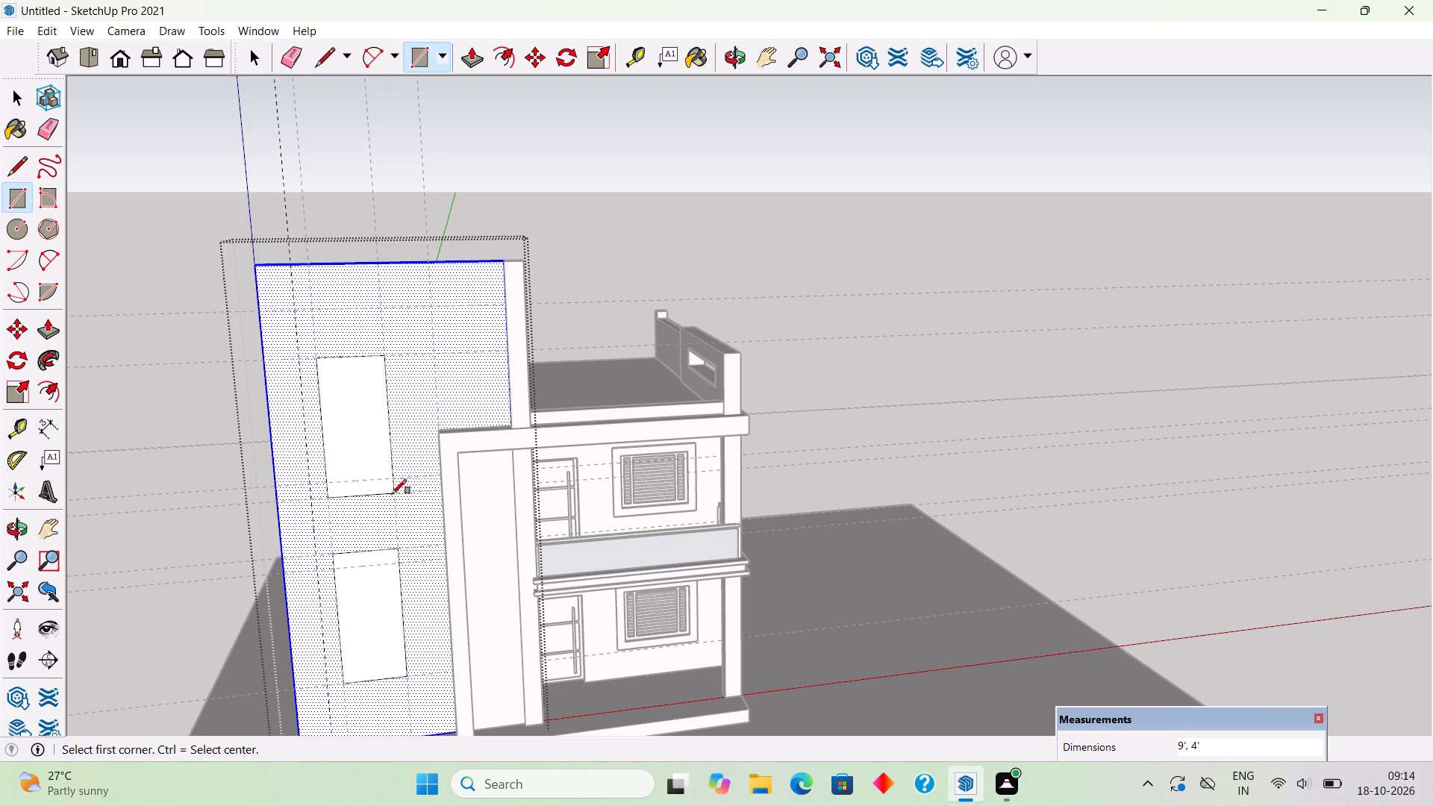
Push the lower rectangle 9" through the tall wall to cut an opening.
key("p")
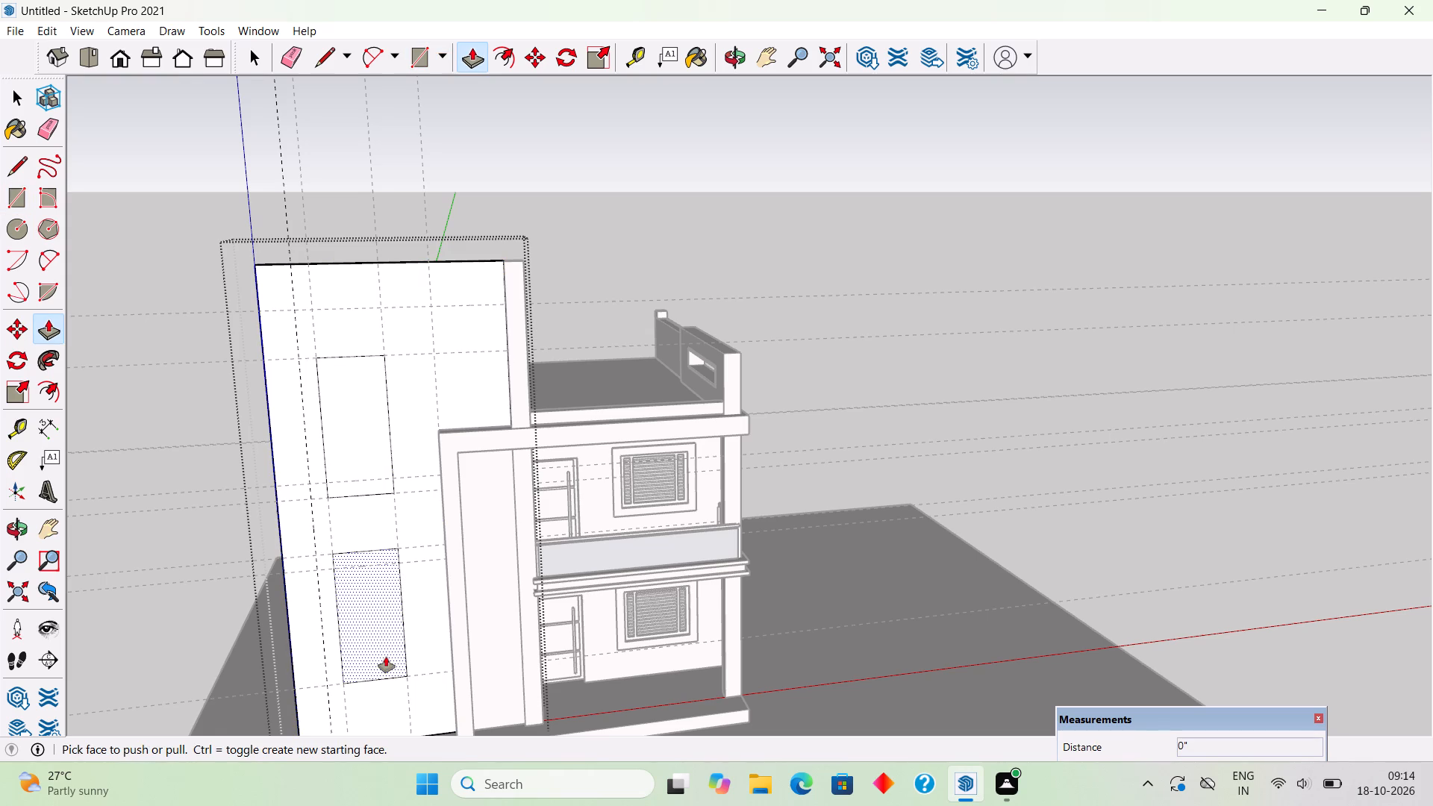
left_click_drag(386, 657, 378, 581)
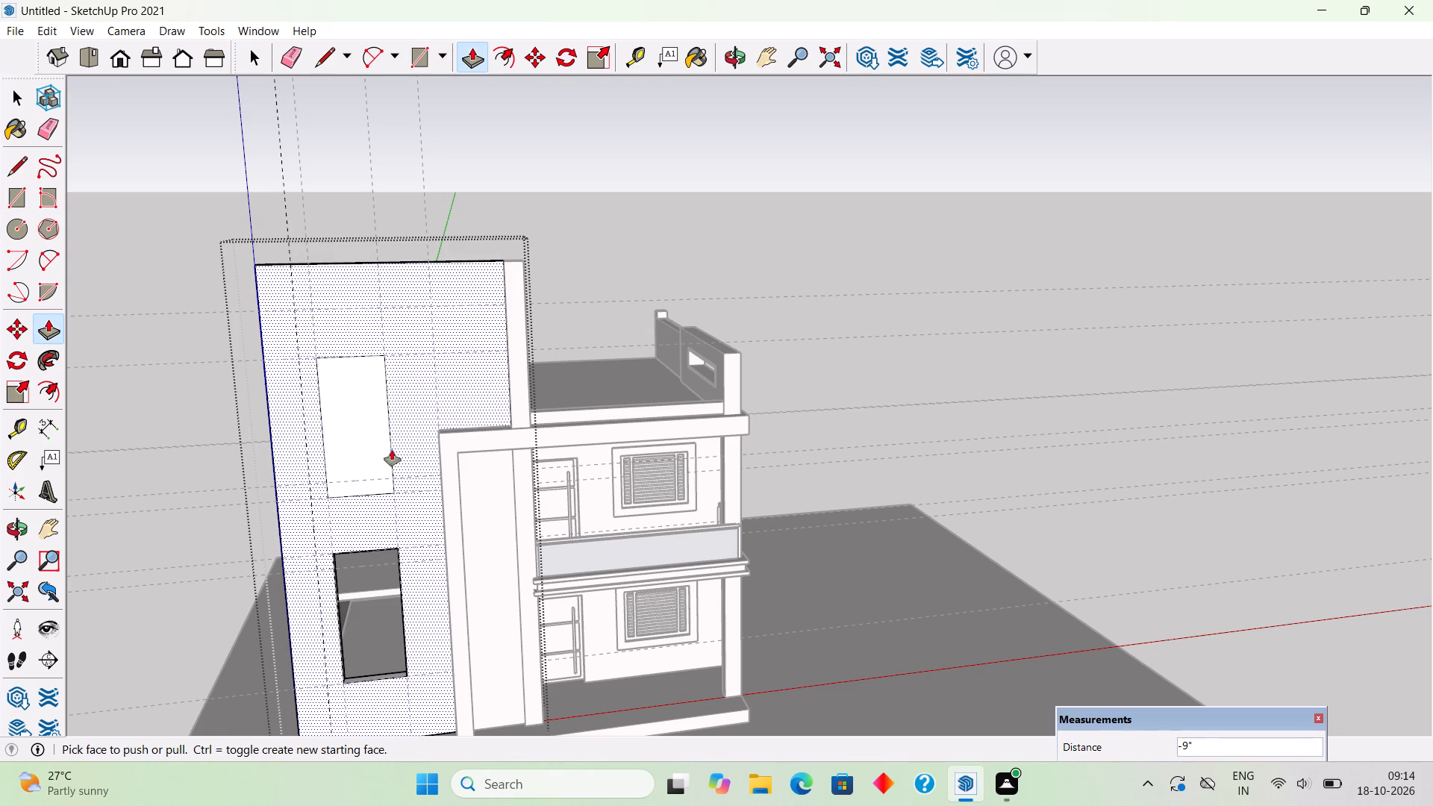
Push the upper rectangle 9" through the tall wall to cut an opening, and leave the wall's group.
left_click_drag(369, 468, 363, 420)
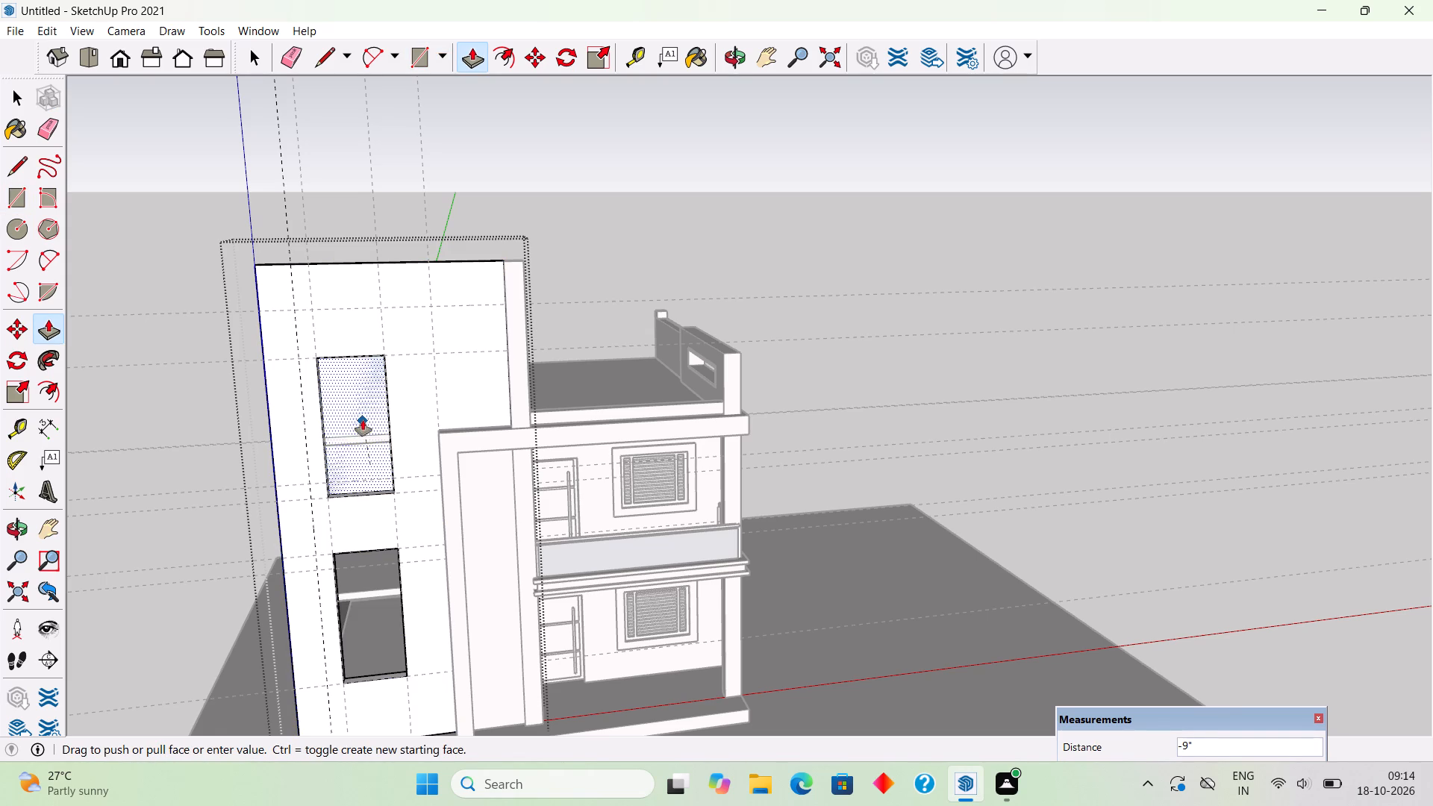
left_click_drag(363, 420, 362, 416)
key("space")
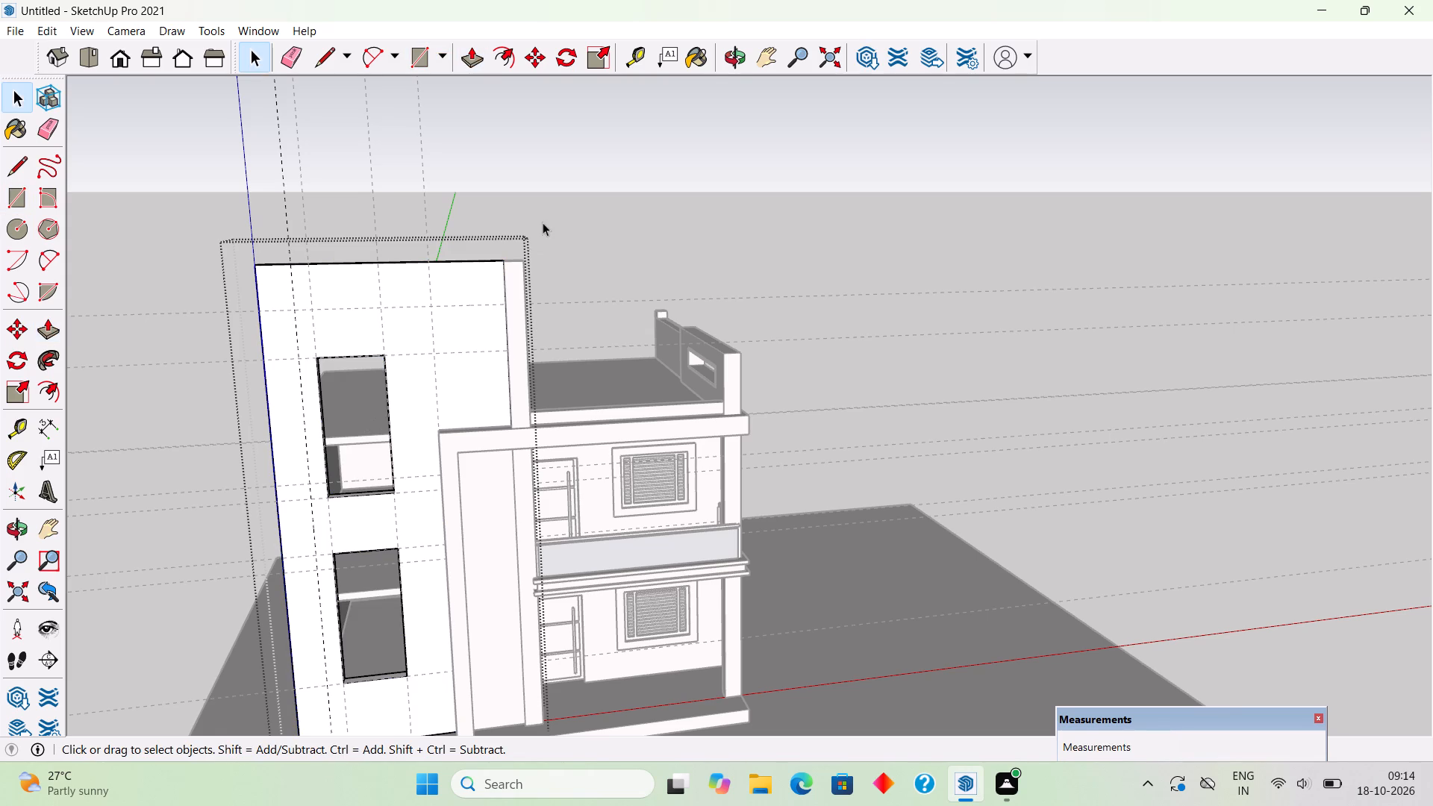
left_click(544, 216)
Draw an 8' by 29' 3" rectangle on the tall wall's front from the top guide intersection to the base beside the frame.
middle_click_drag(528, 444, 516, 349)
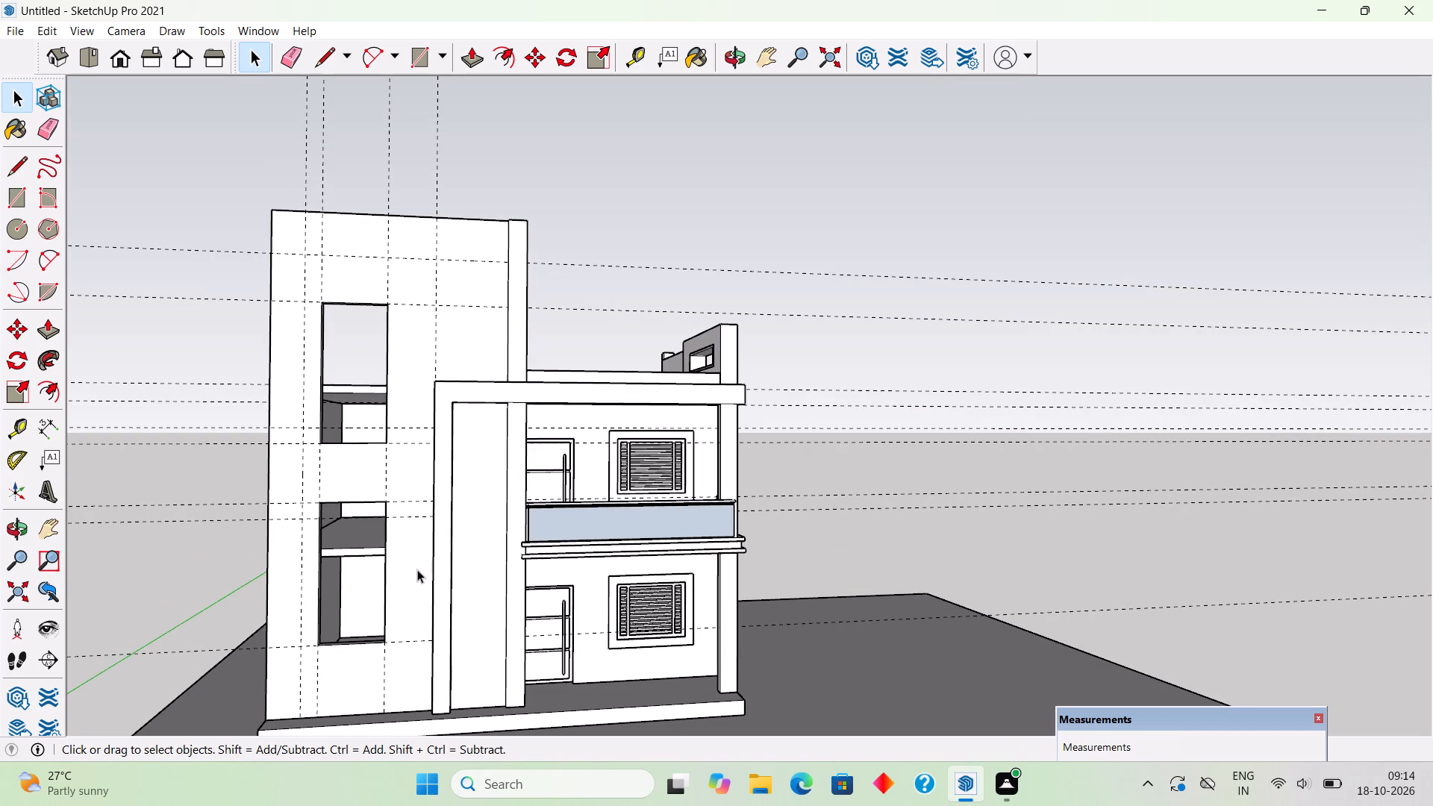
scroll(283, 193, "down", 3)
scroll(202, 428, "up", 6)
scroll(234, 415, "down", 1)
scroll(234, 415, "up", 3)
middle_click_drag(337, 319, 296, 386)
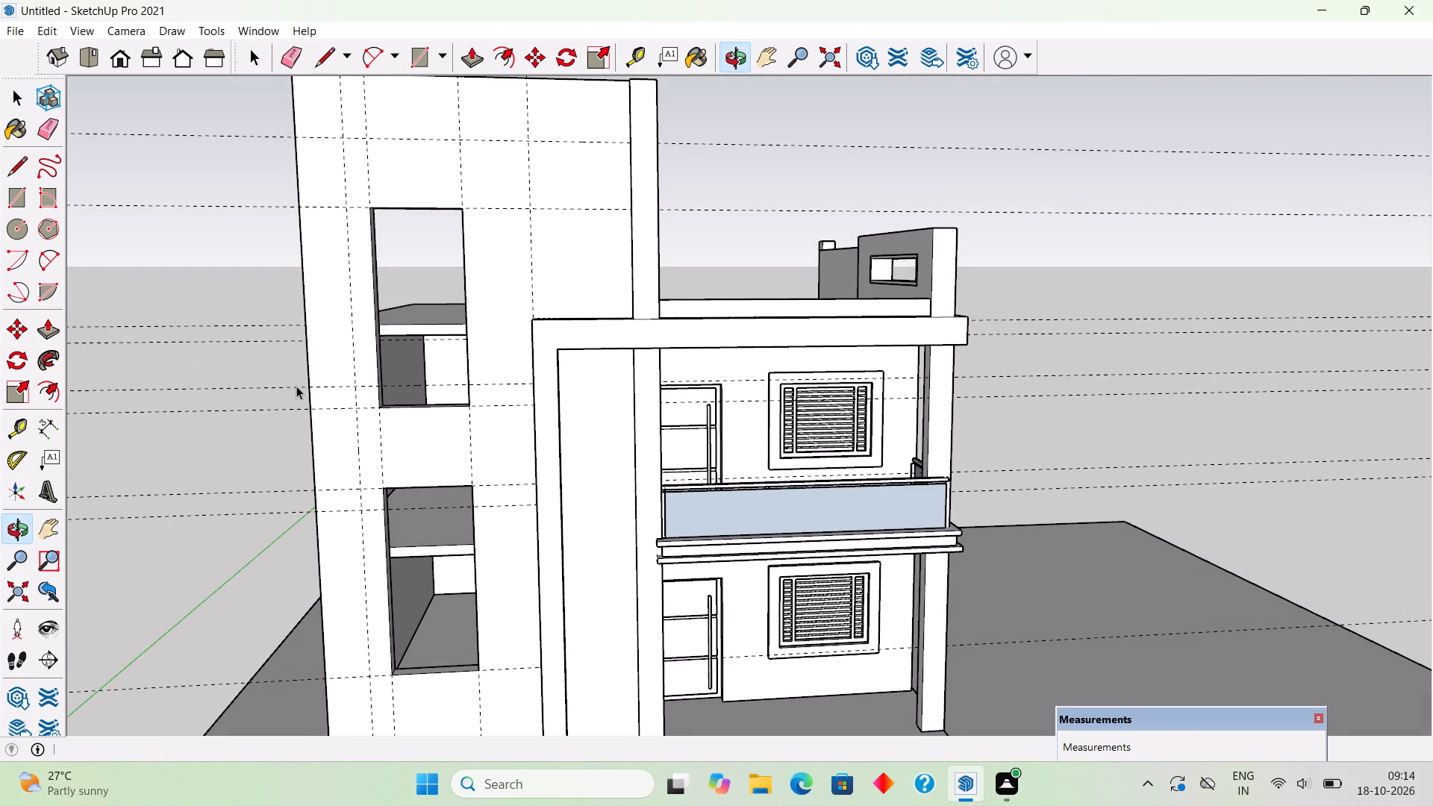
scroll(338, 381, "down", 2)
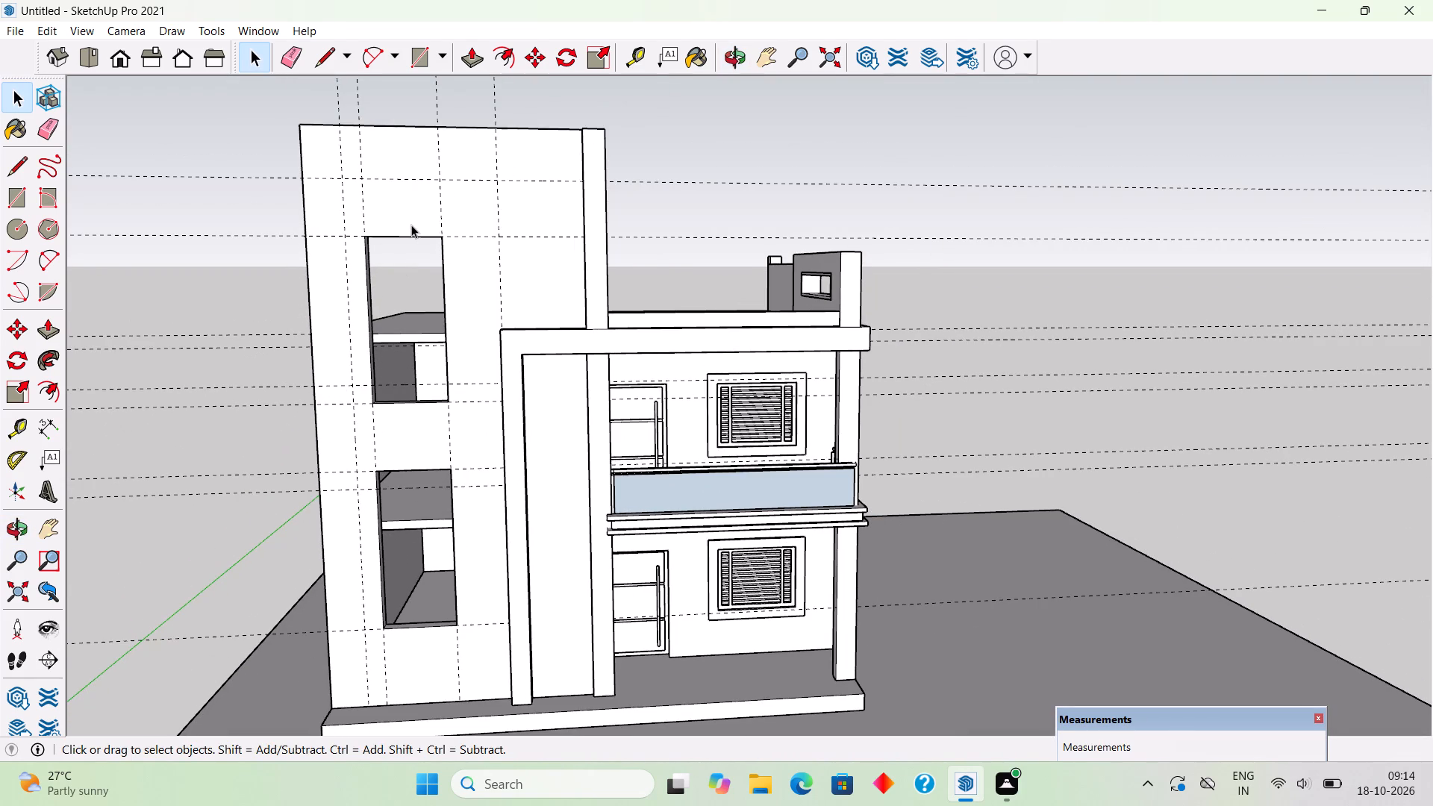
key("r")
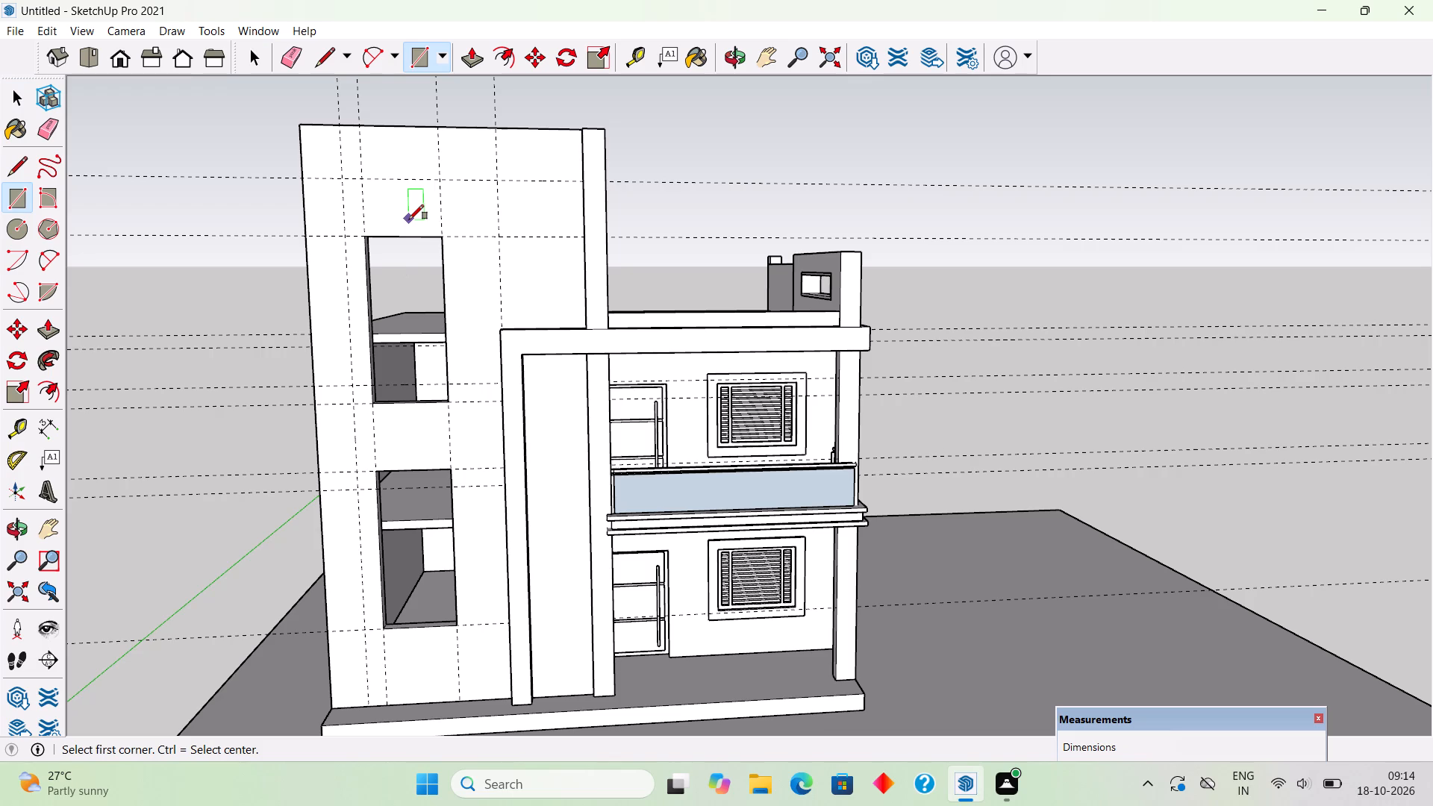
left_click(345, 175)
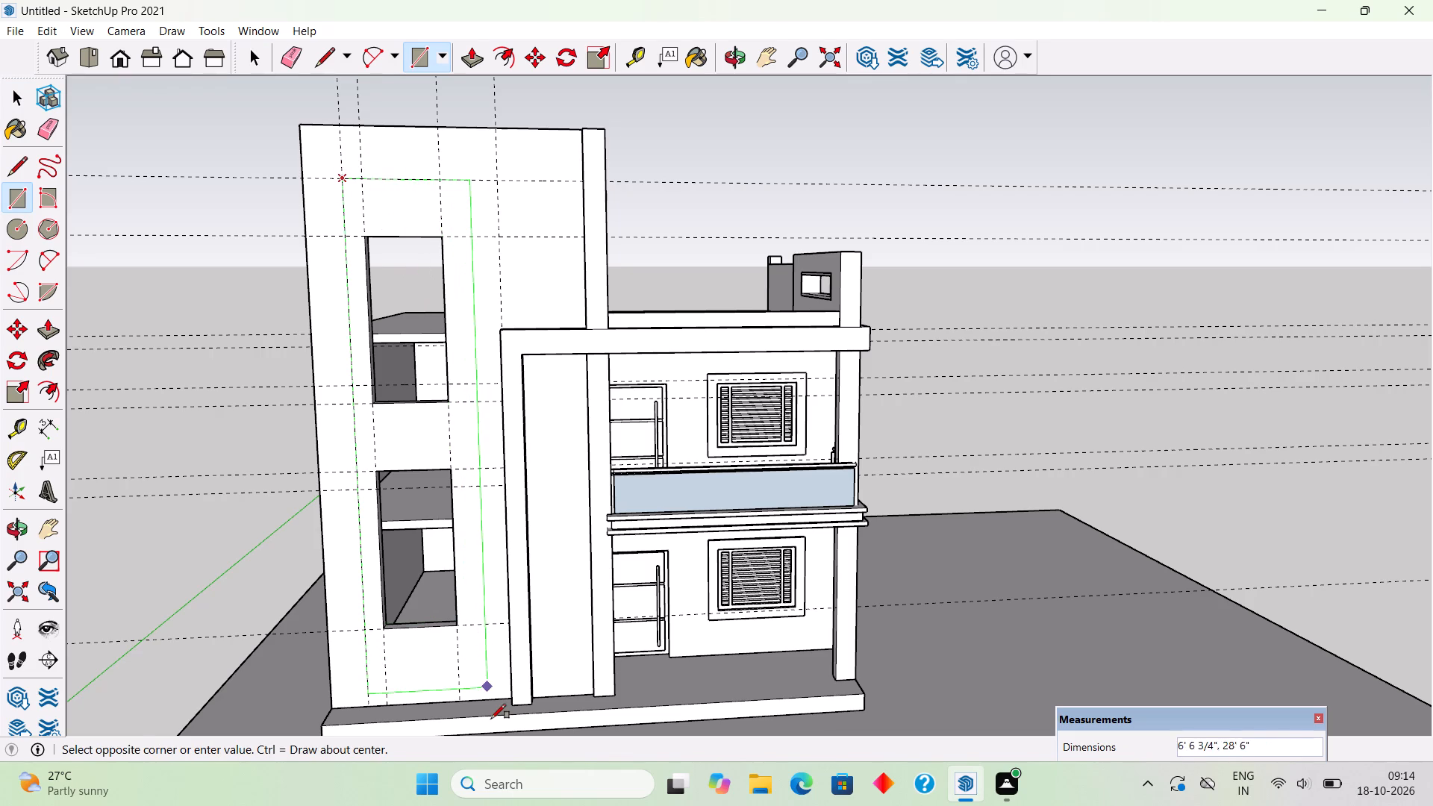
scroll(491, 719, "up", 1)
middle_click_drag(527, 706, 620, 671)
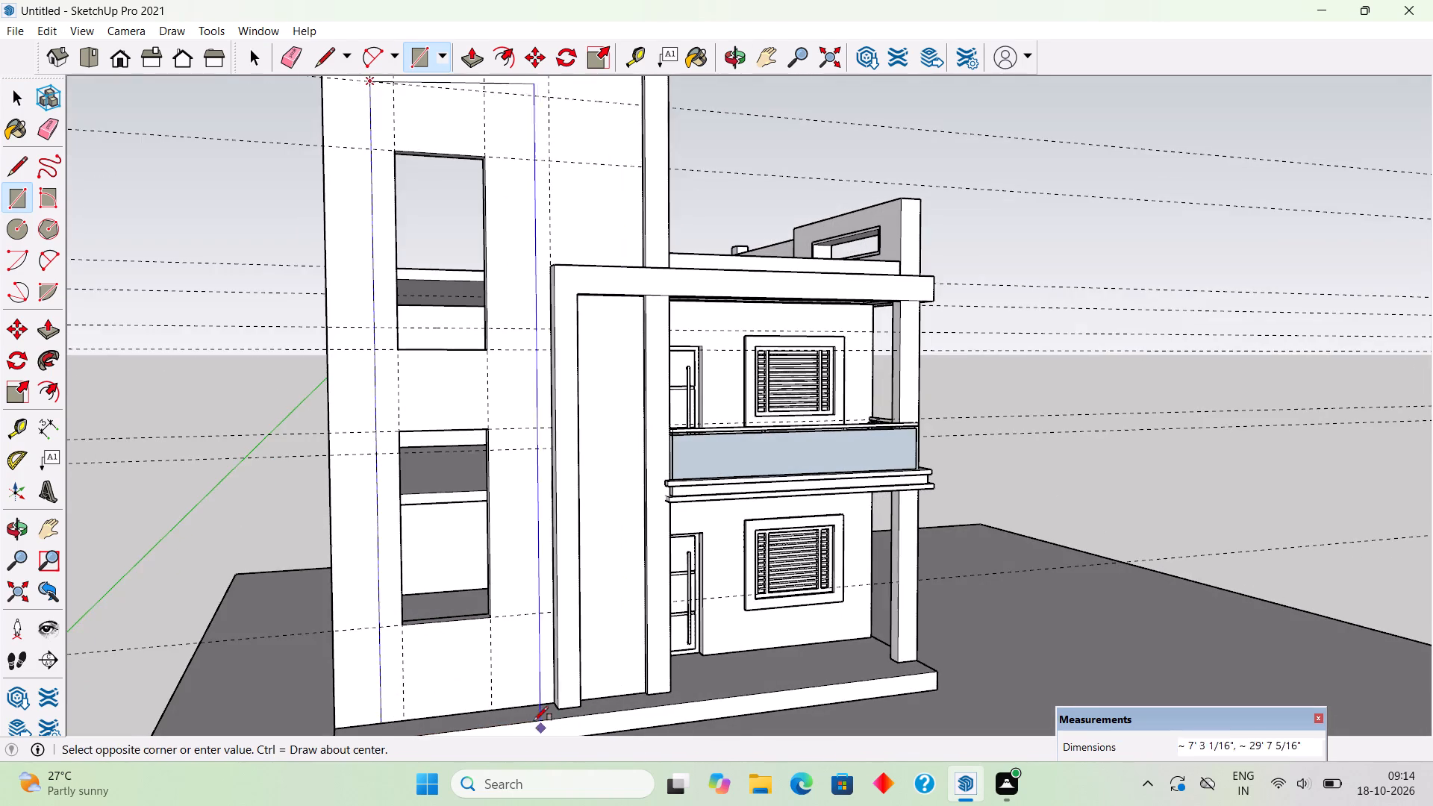
scroll(534, 721, "up", 9)
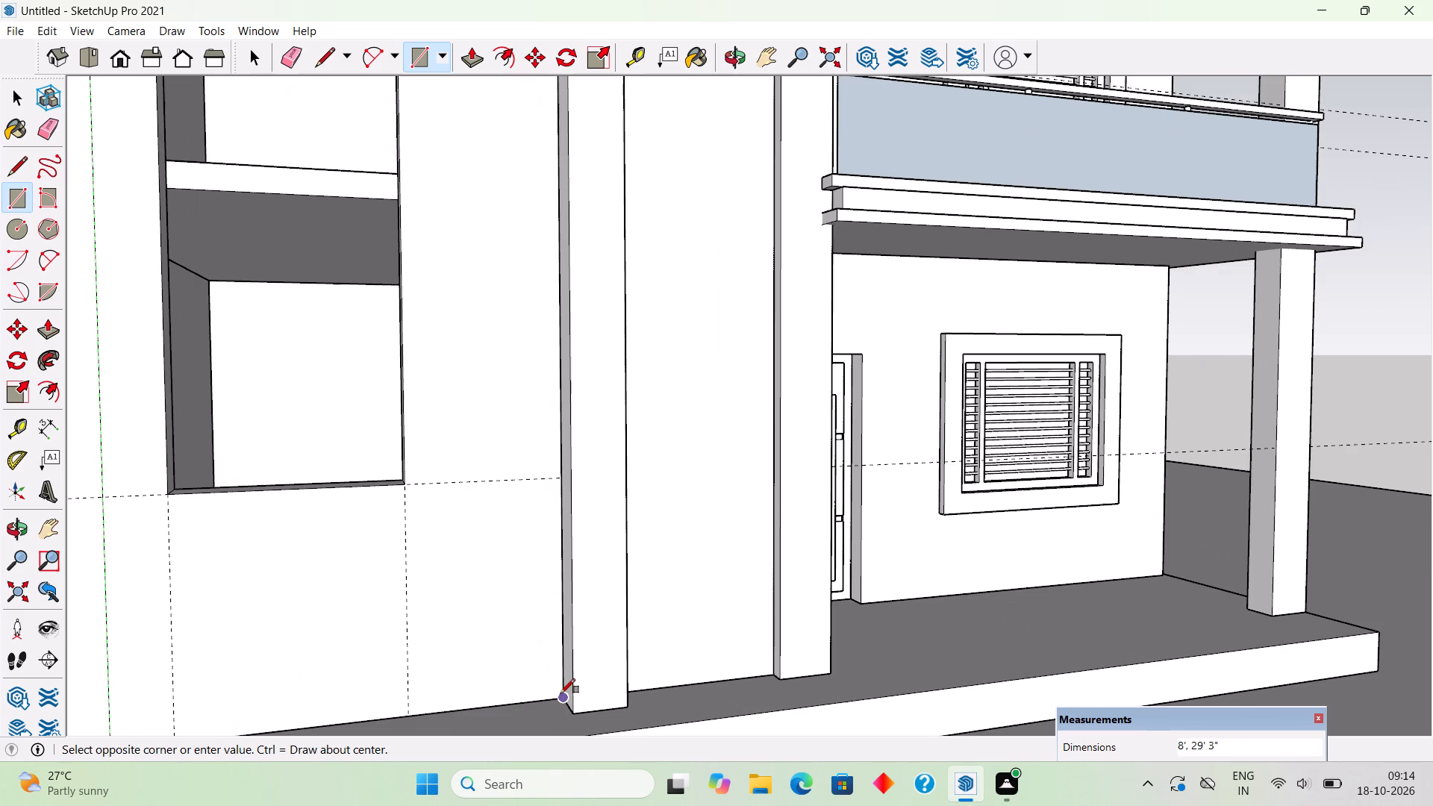
left_click(561, 692)
key("space")
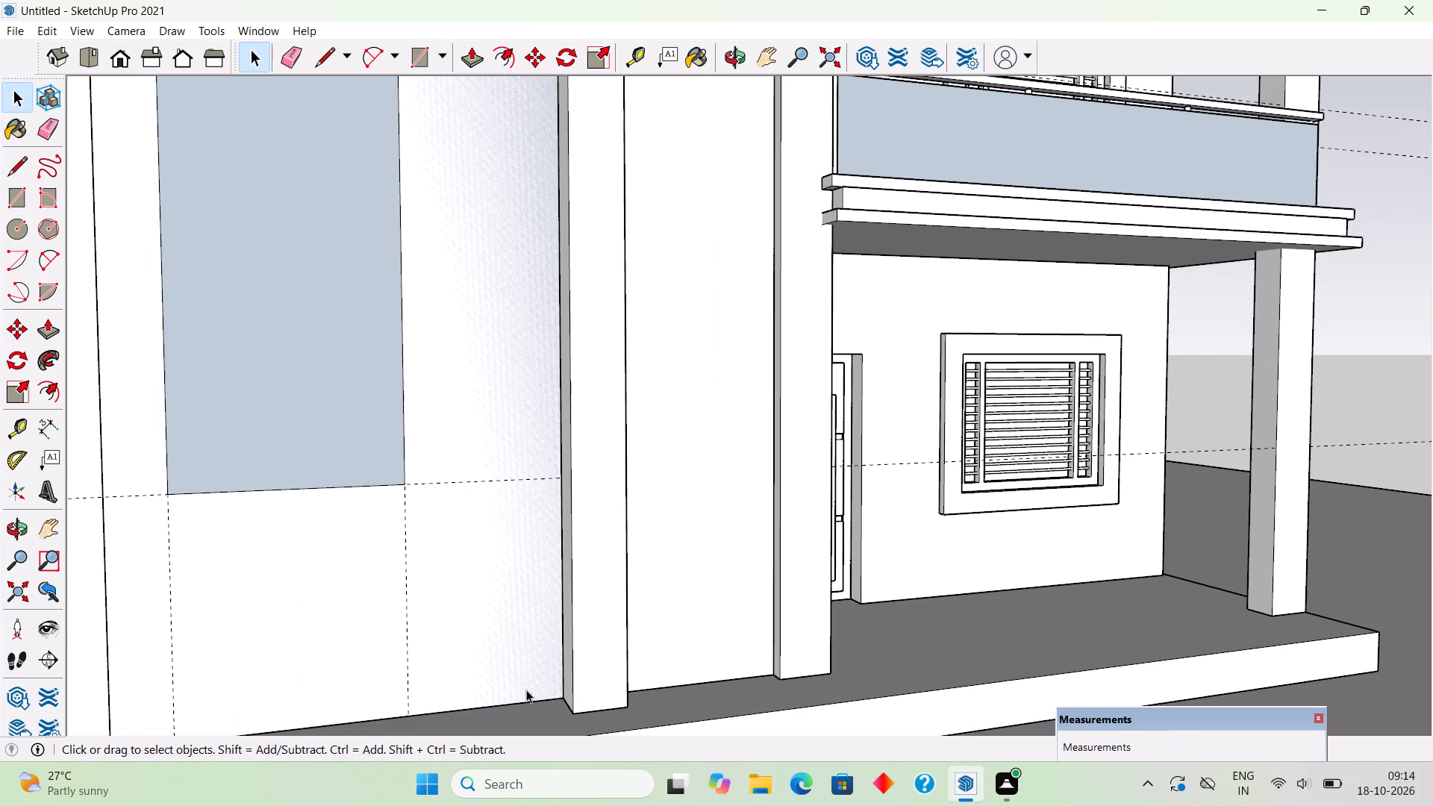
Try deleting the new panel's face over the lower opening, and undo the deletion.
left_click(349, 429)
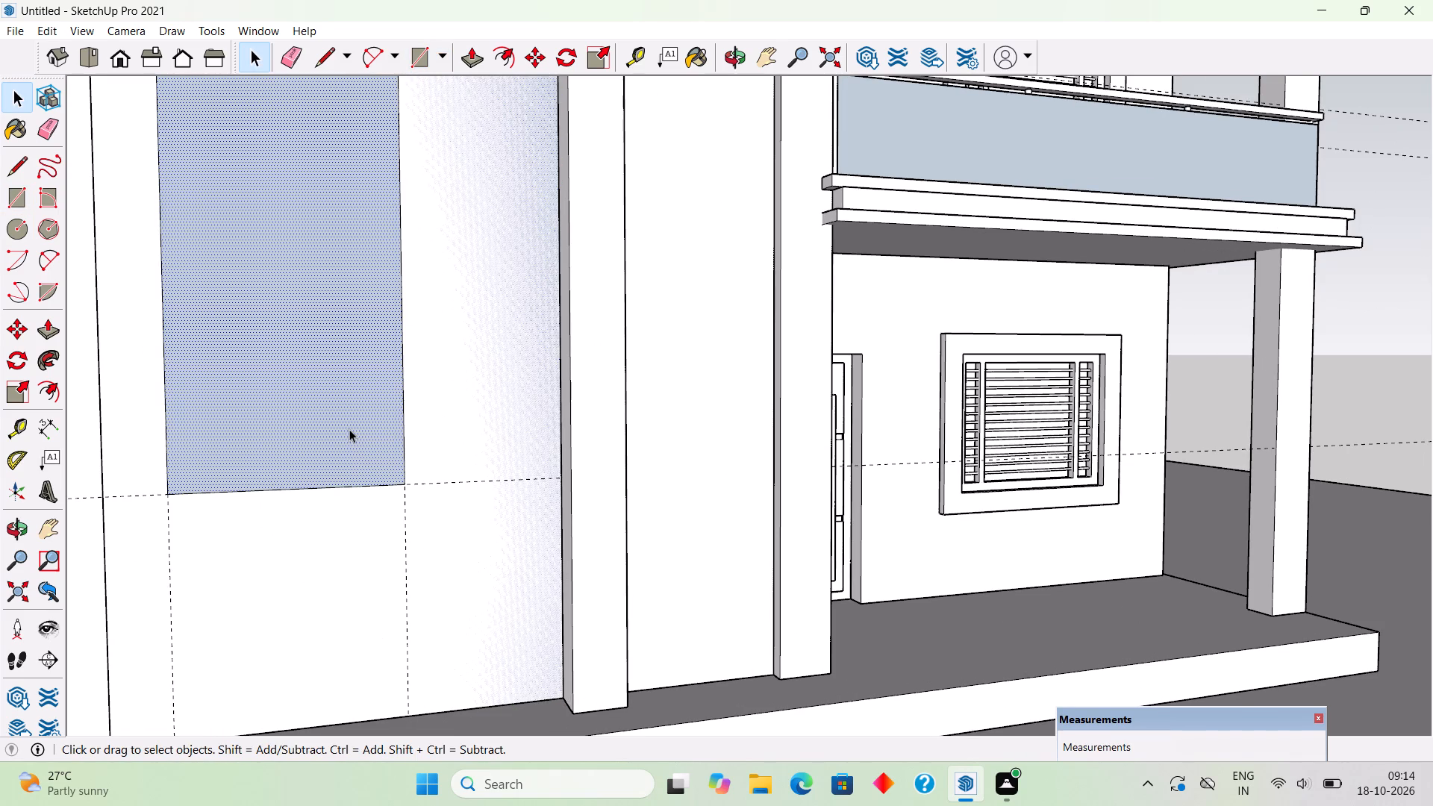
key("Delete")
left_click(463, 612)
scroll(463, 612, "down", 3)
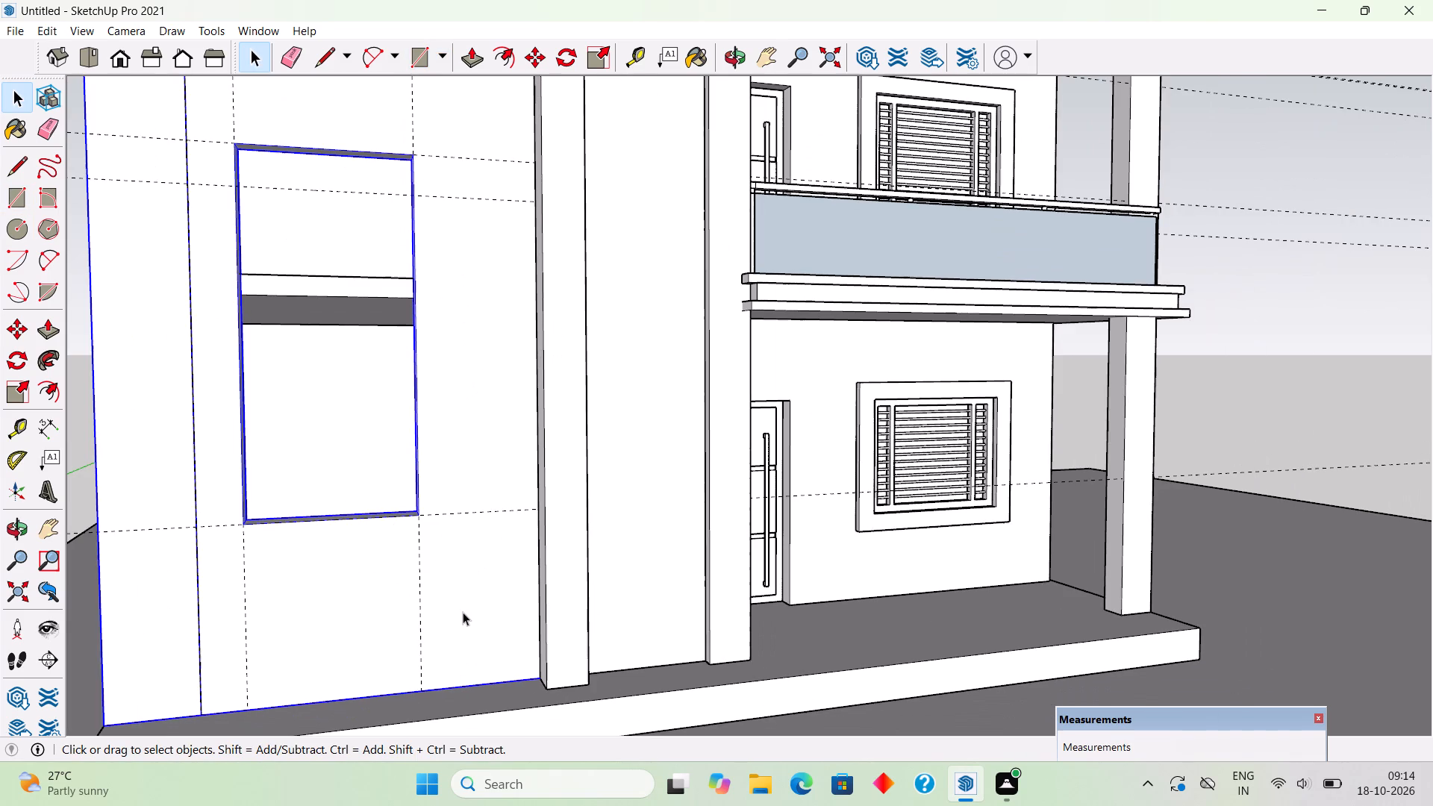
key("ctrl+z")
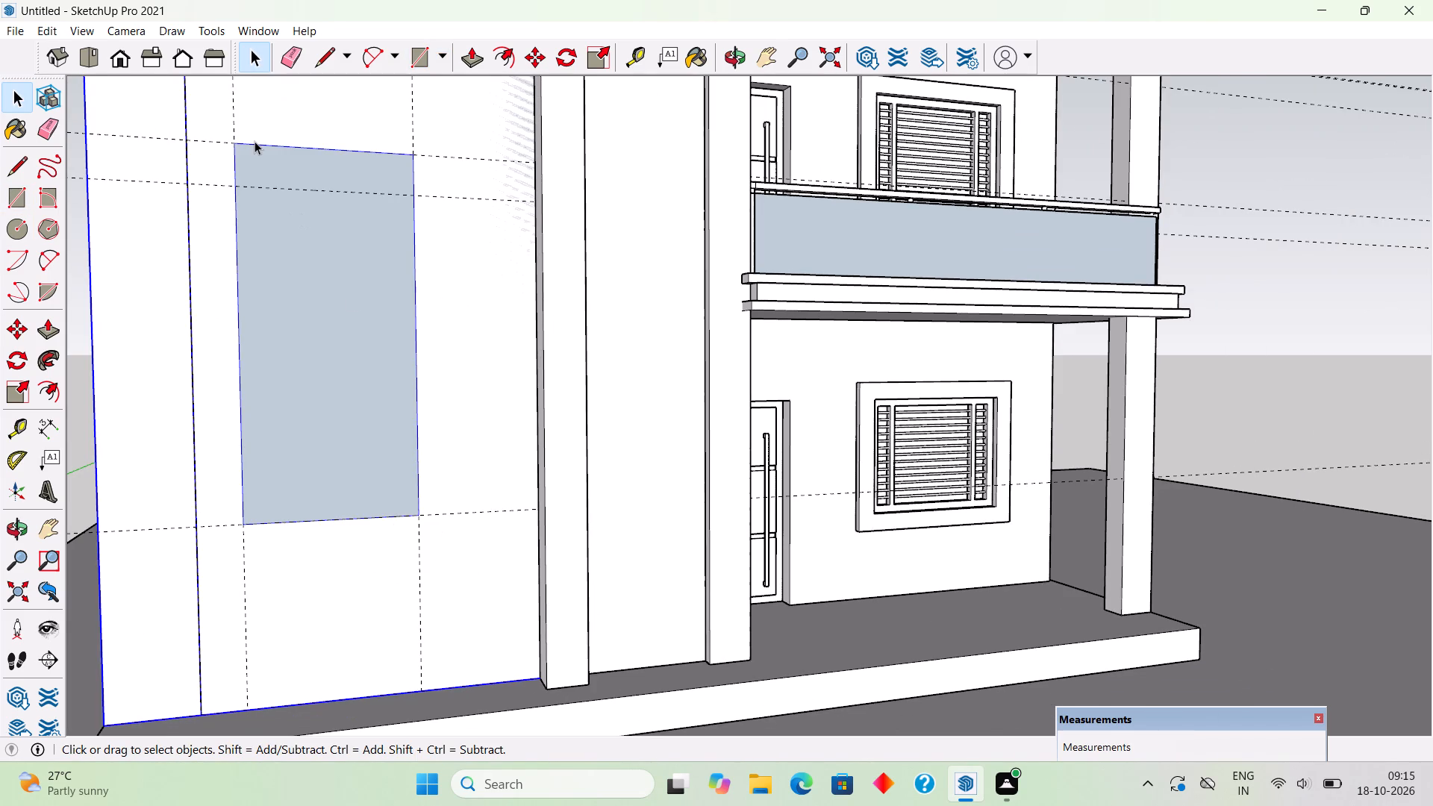
Outline the lower opening on the panel with a 9' by 4' rectangle and delete the face inside it.
key("r")
left_click(232, 139)
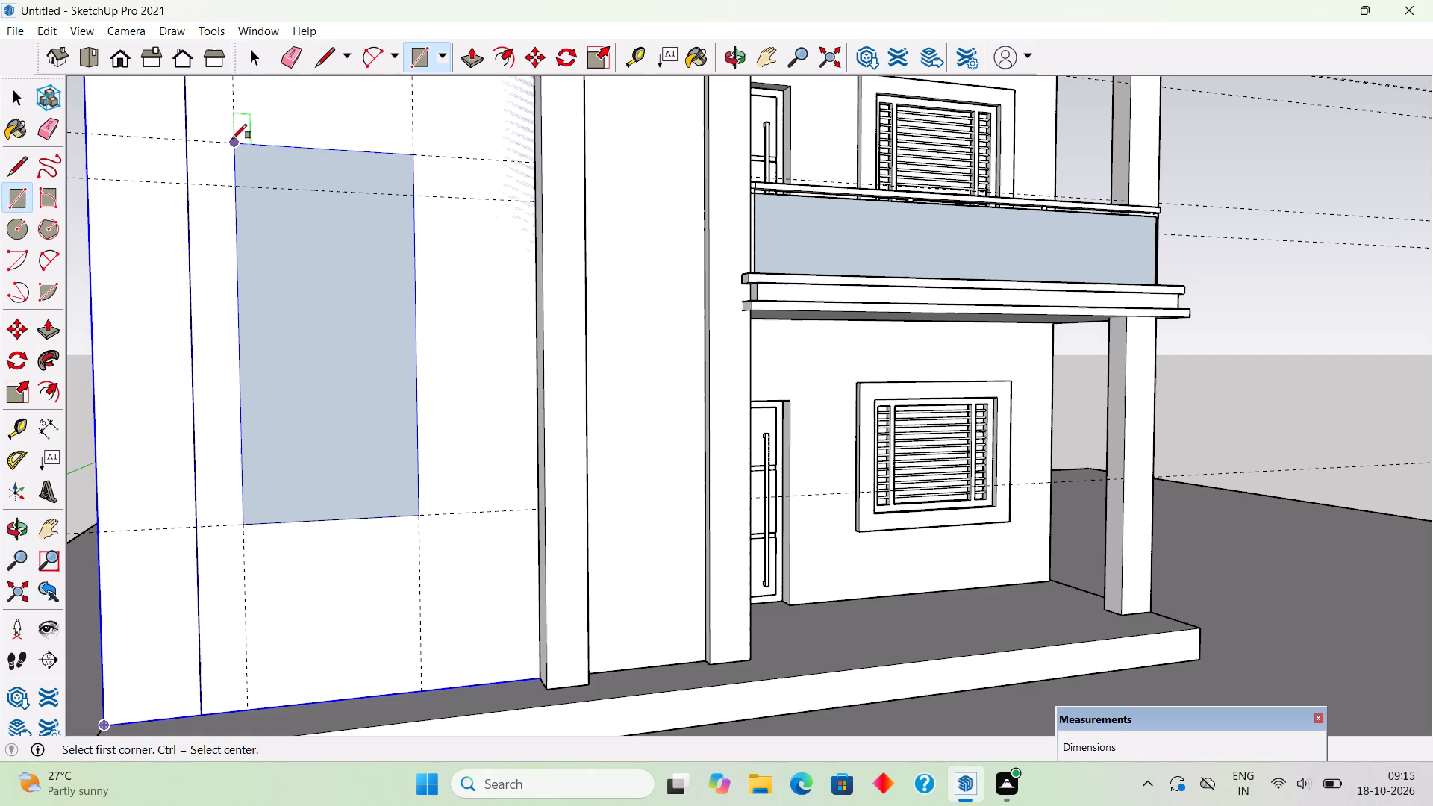
left_click(419, 512)
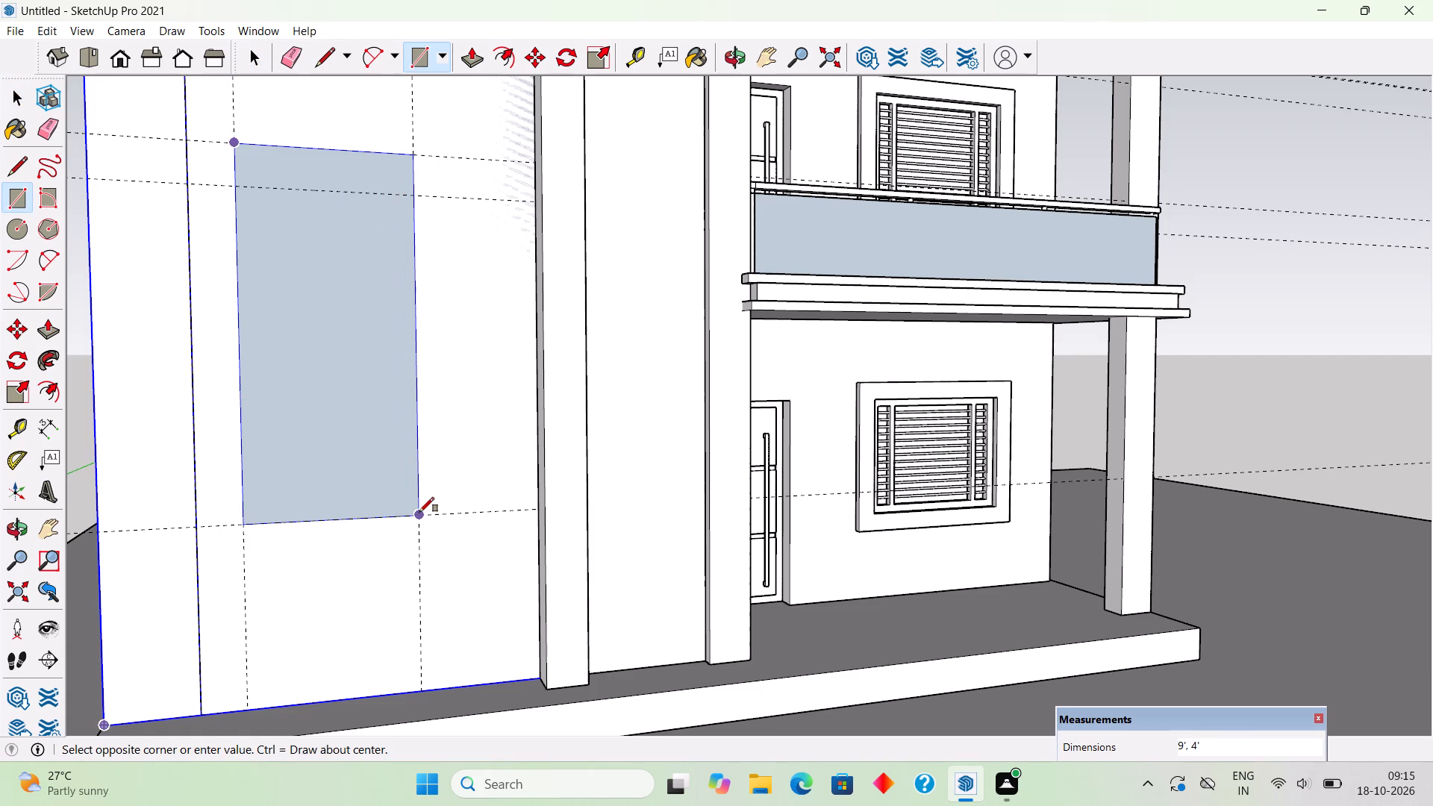
key("space")
left_click(342, 480)
key("Delete")
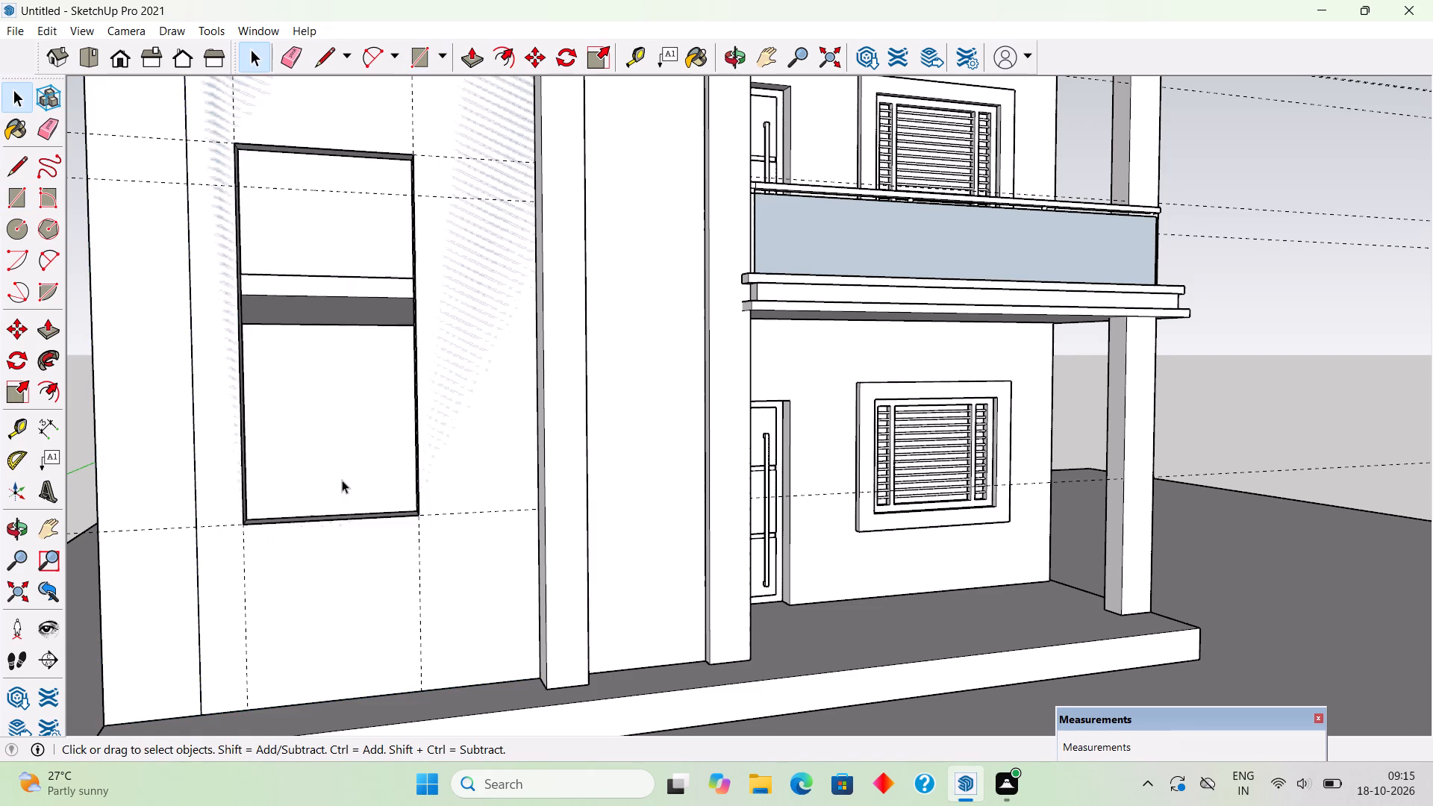
Outline the upper opening on the panel with a 9' by 4' rectangle and delete the face inside it.
scroll(342, 480, "down", 13)
left_click_drag(343, 458, 343, 291)
scroll(343, 272, "up", 7)
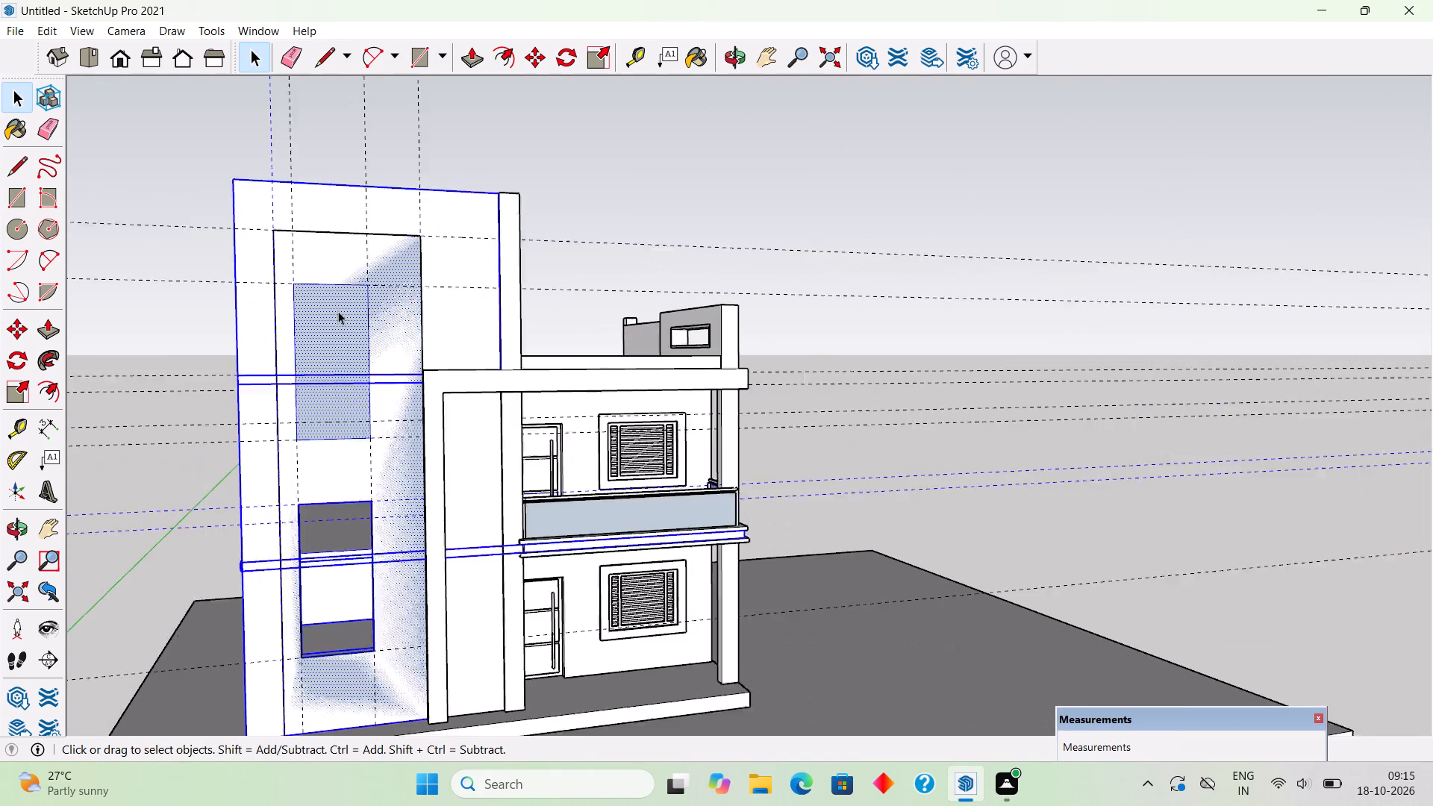
scroll(338, 311, "up", 3)
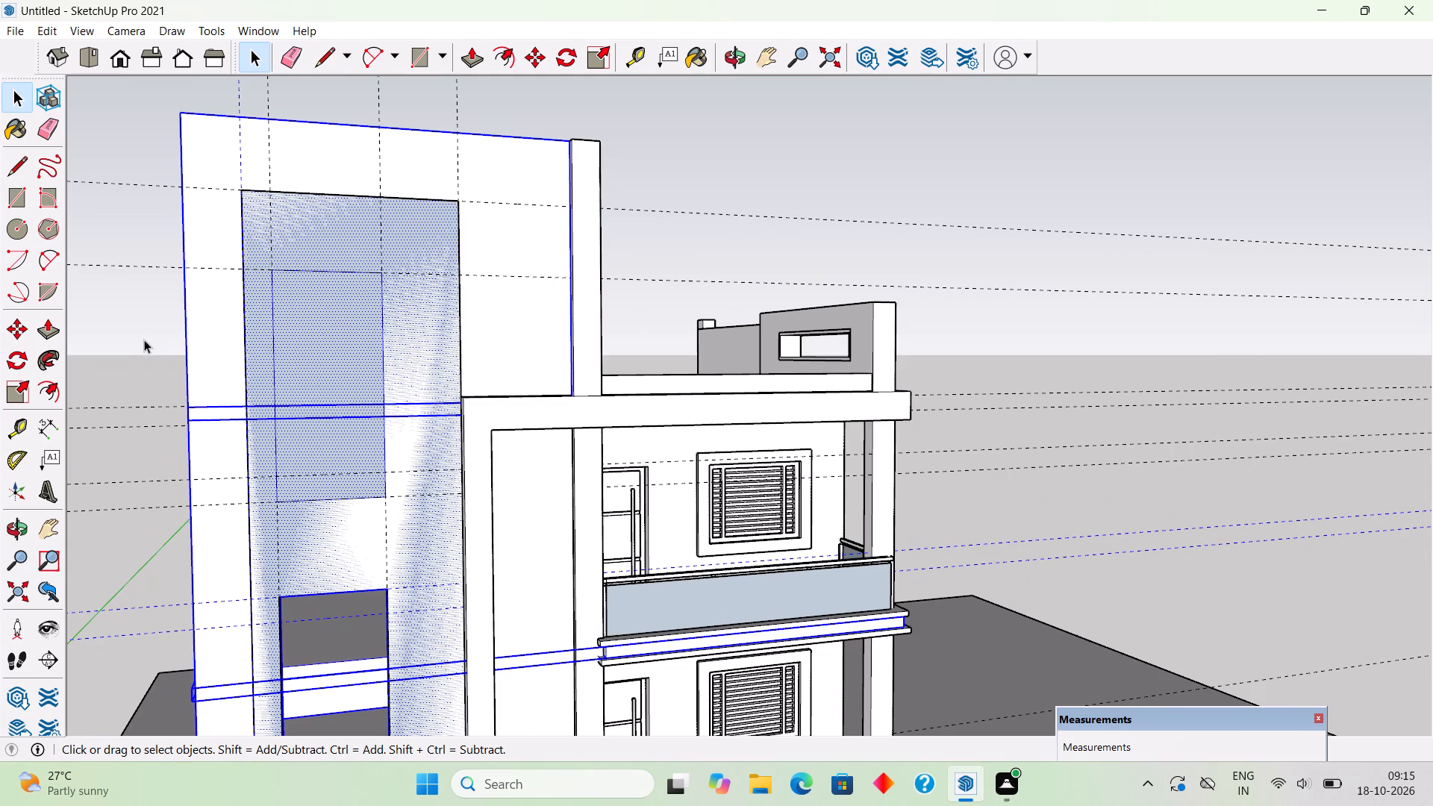
left_click(144, 340)
key("r")
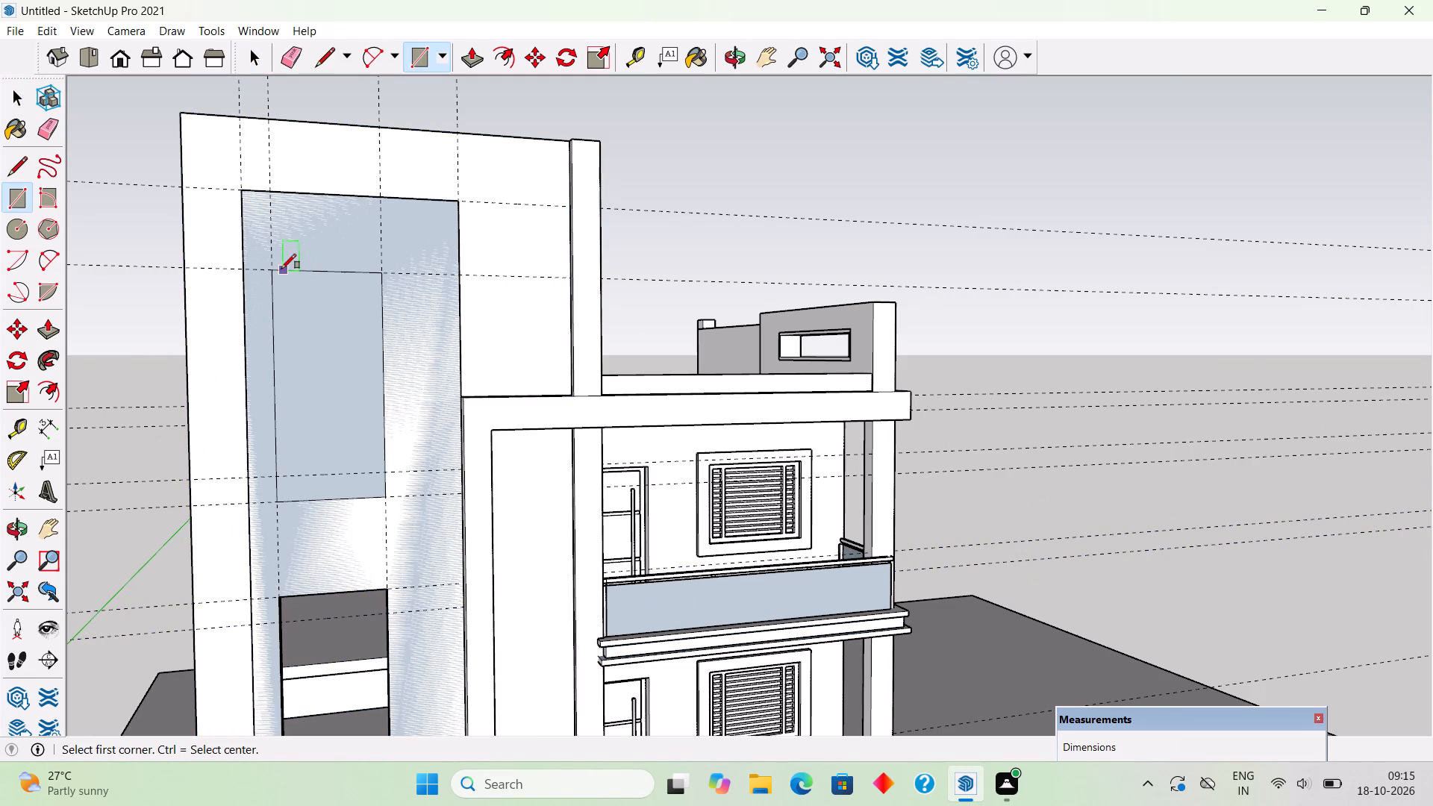
left_click(281, 269)
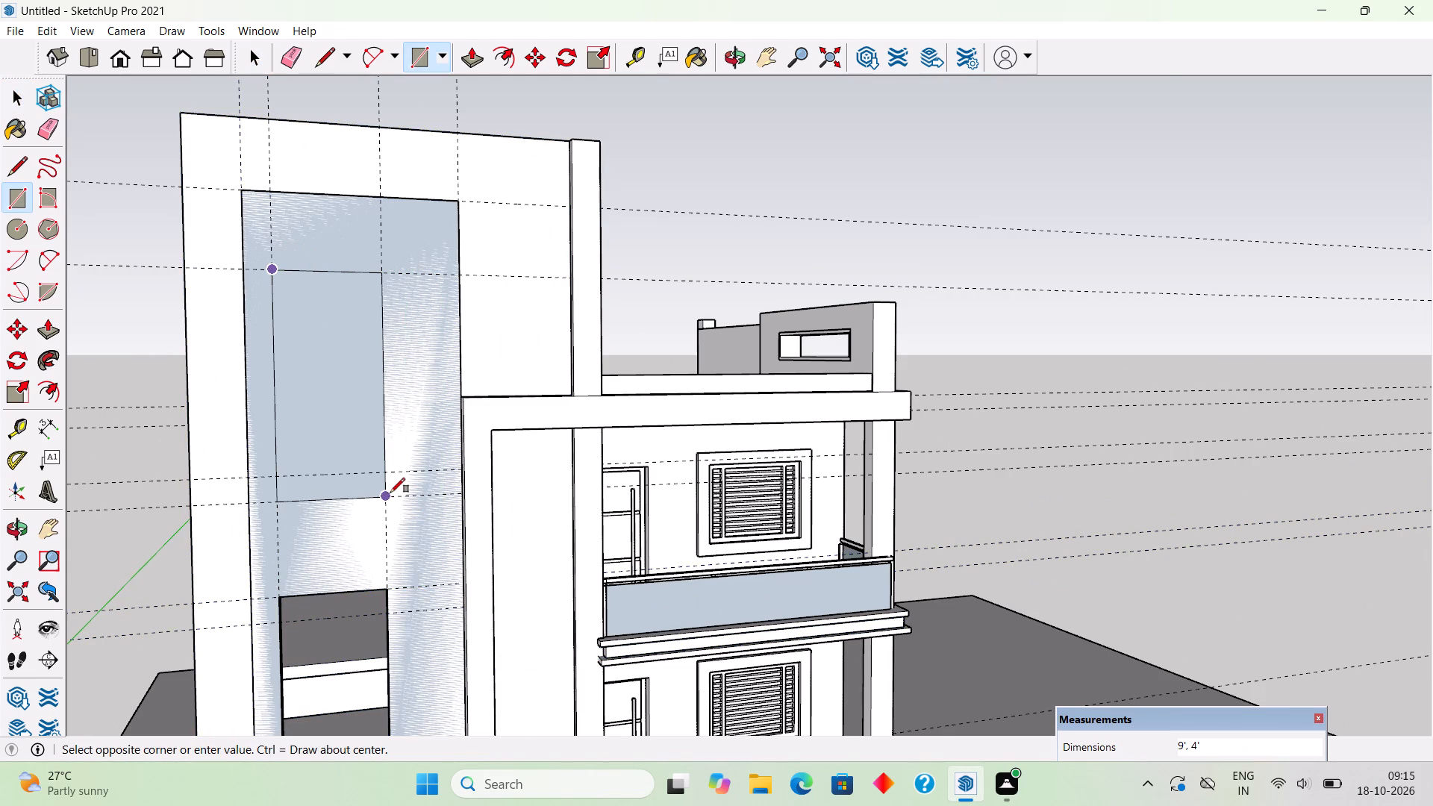
left_click(390, 493)
key("space")
left_click(340, 437)
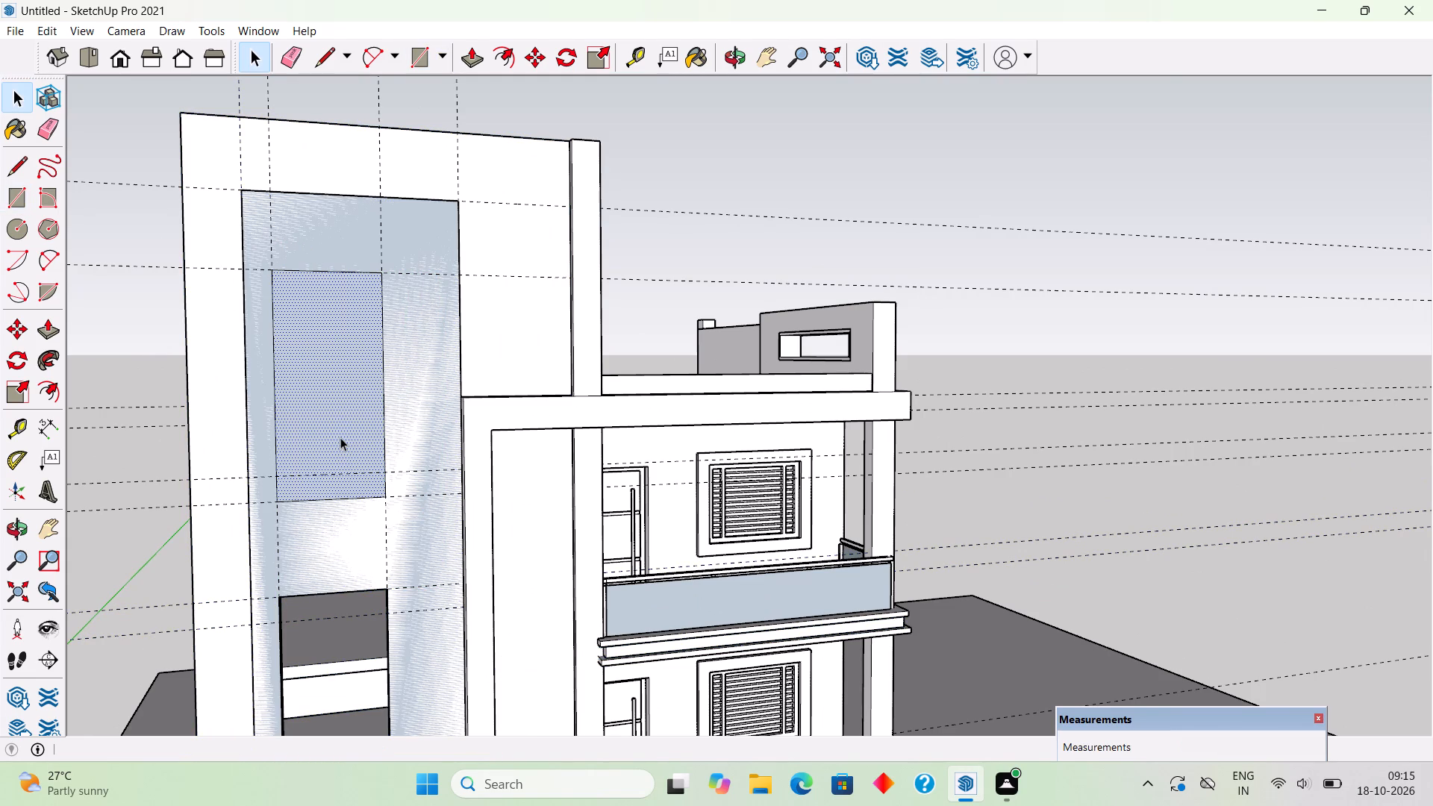
key("Delete")
left_click(387, 552)
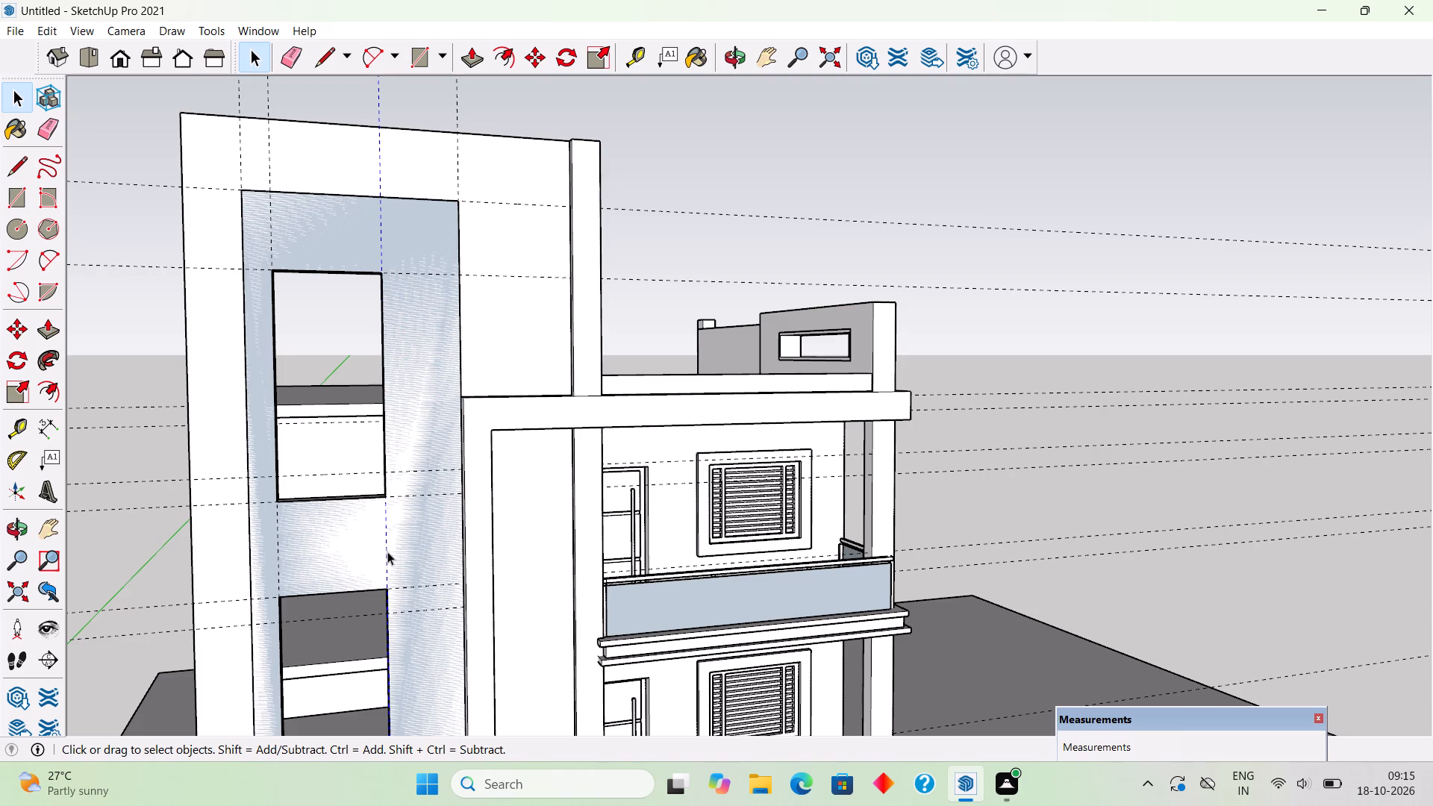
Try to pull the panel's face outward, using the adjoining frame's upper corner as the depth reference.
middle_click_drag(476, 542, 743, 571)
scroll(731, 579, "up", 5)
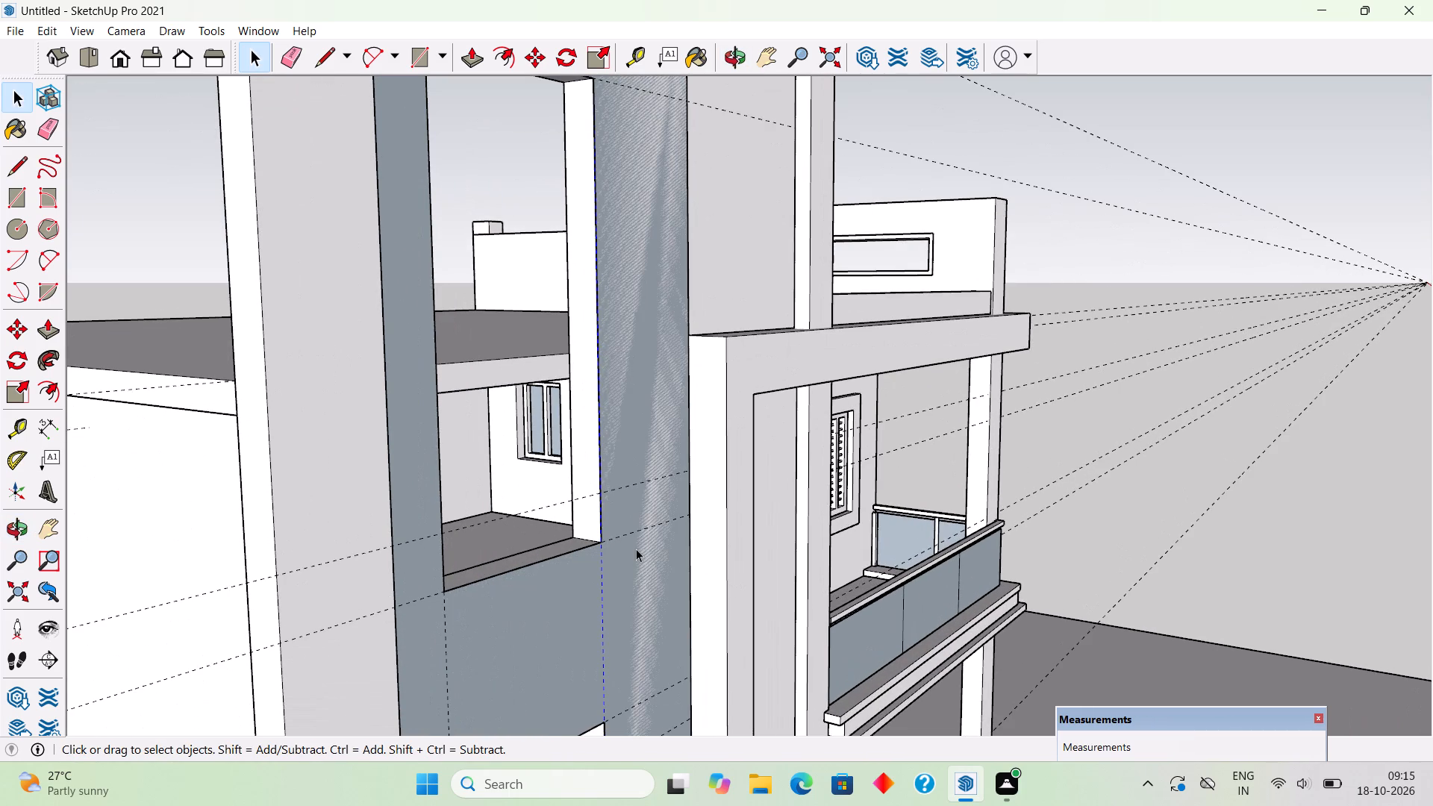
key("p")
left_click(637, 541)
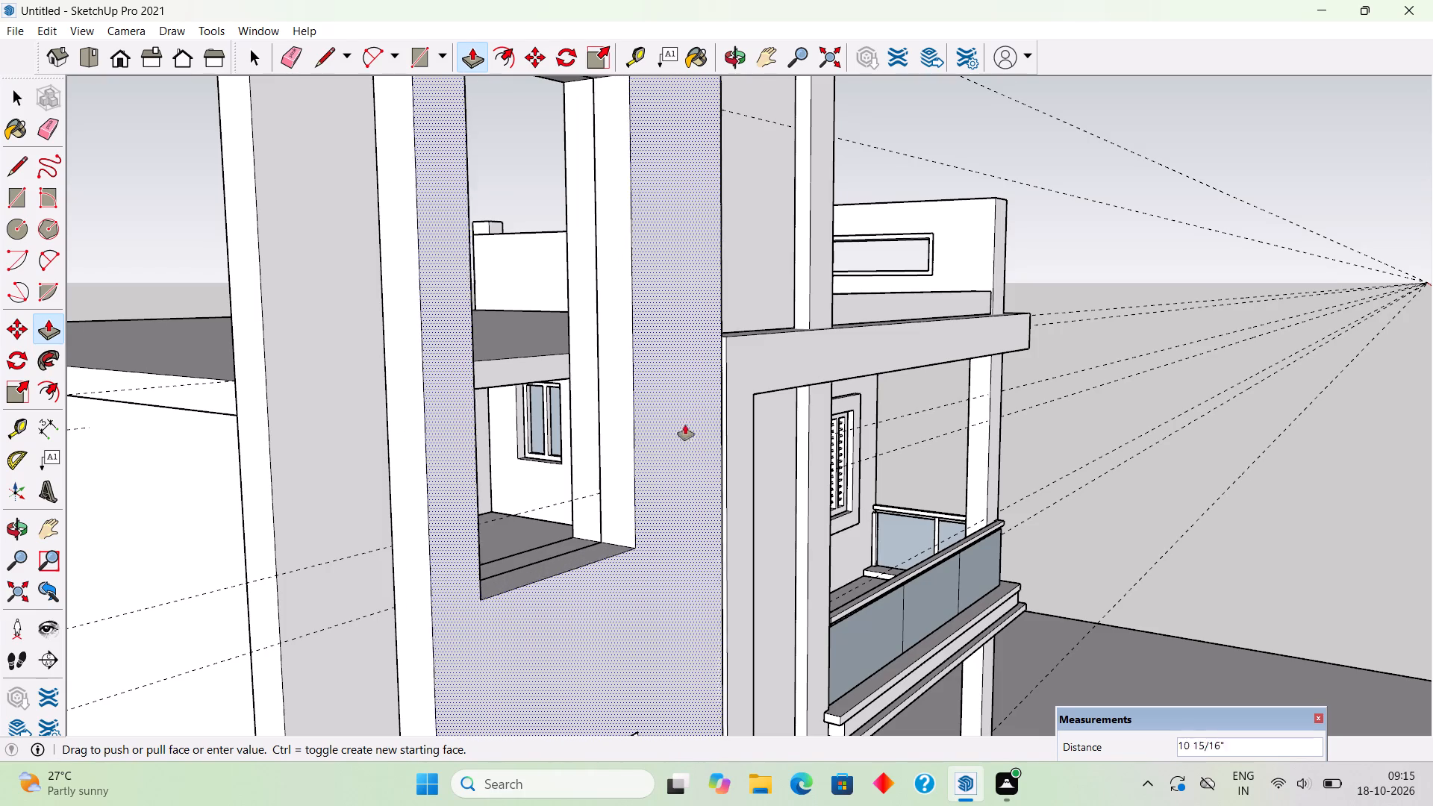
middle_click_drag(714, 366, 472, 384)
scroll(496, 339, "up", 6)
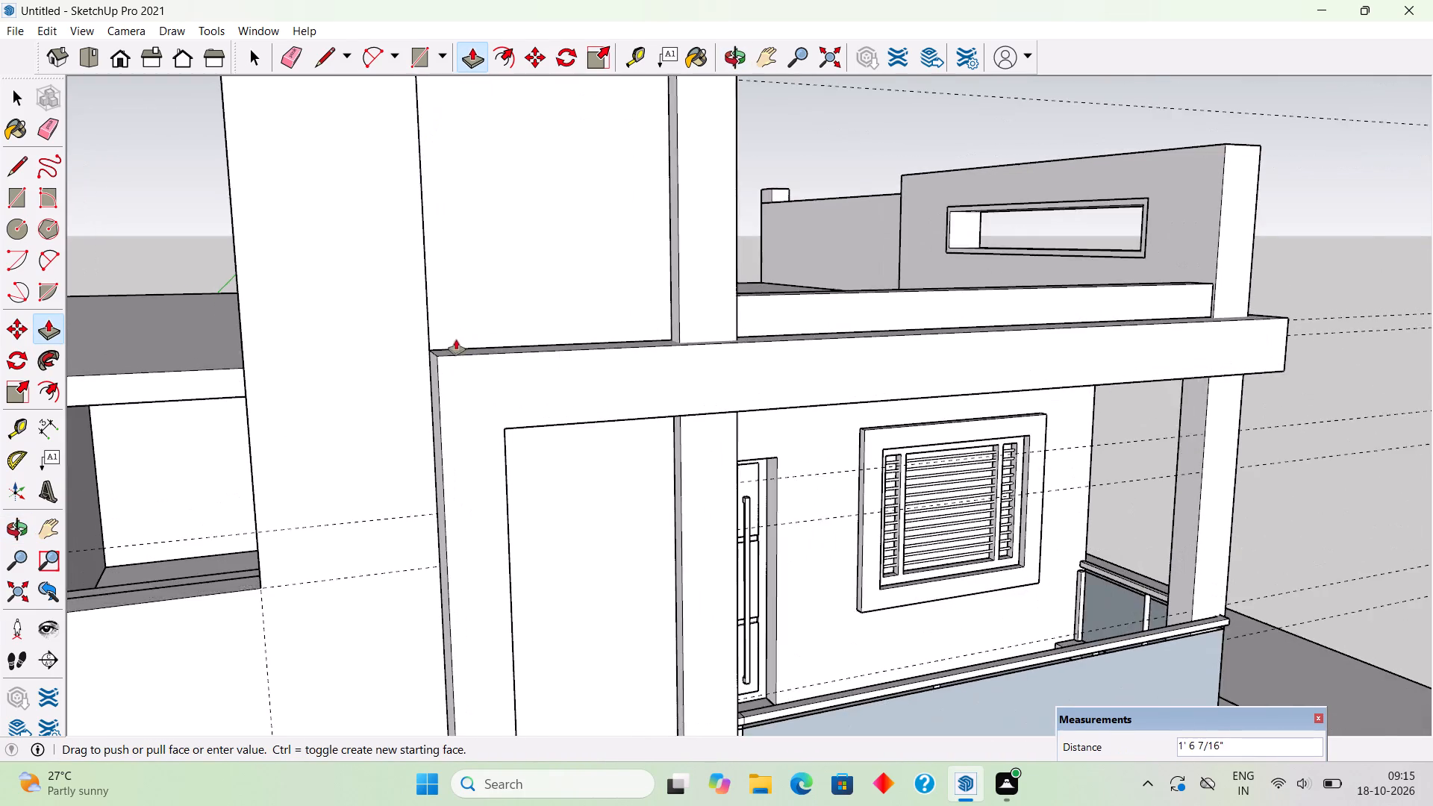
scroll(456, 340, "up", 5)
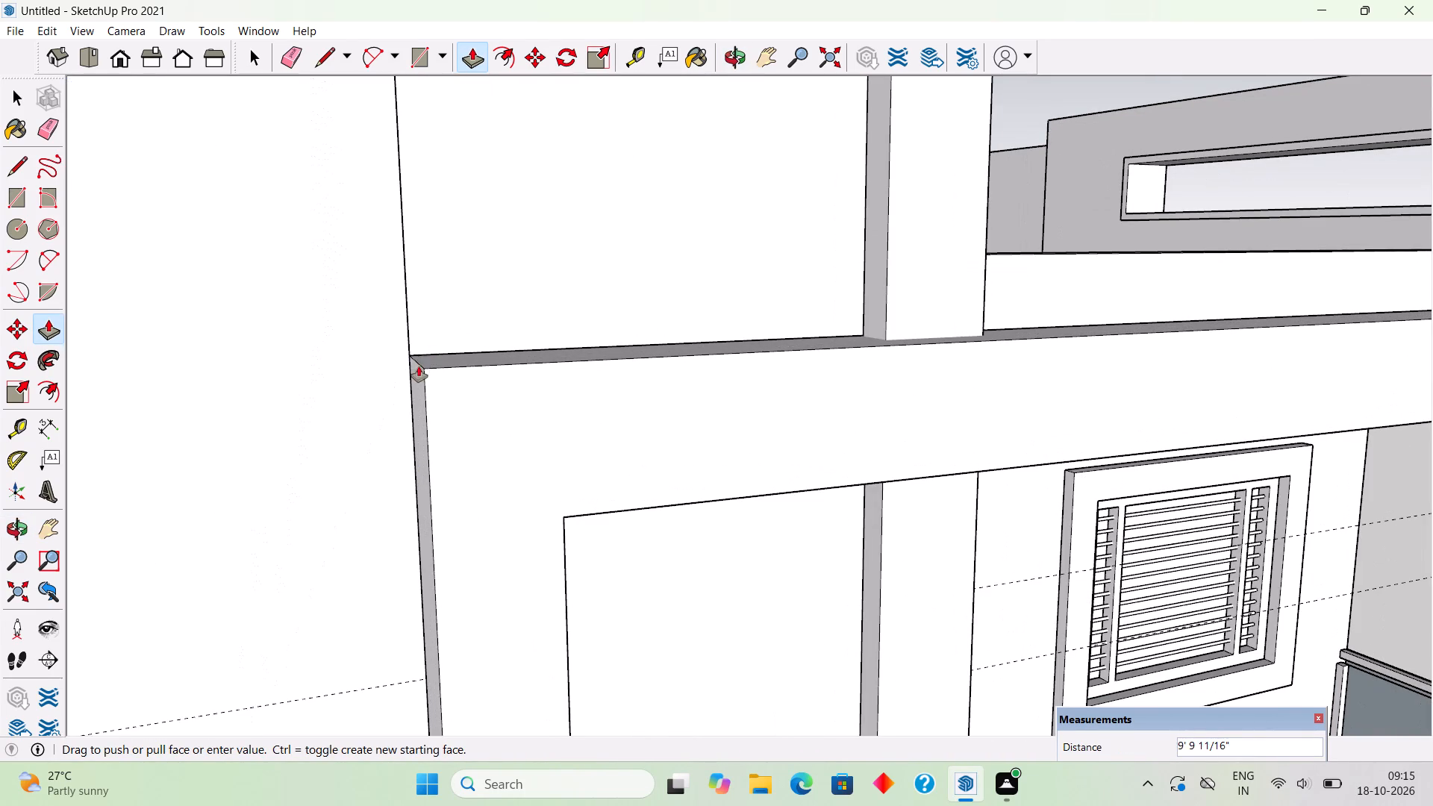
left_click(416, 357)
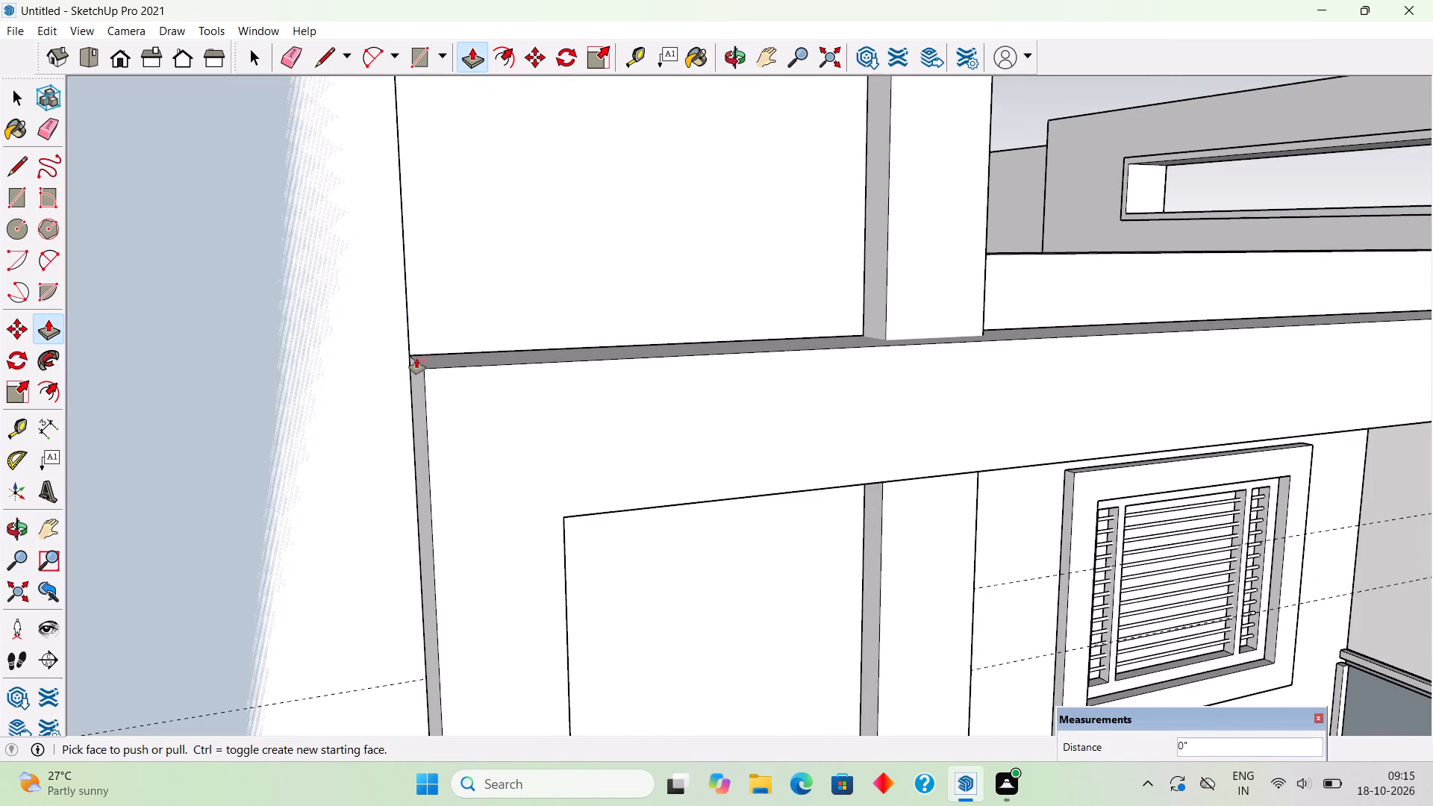
Pull the panel's face 6" out from the tall wall, taking the depth along the adjoining frame's edge.
middle_click_drag(392, 461, 330, 624)
left_click(313, 550)
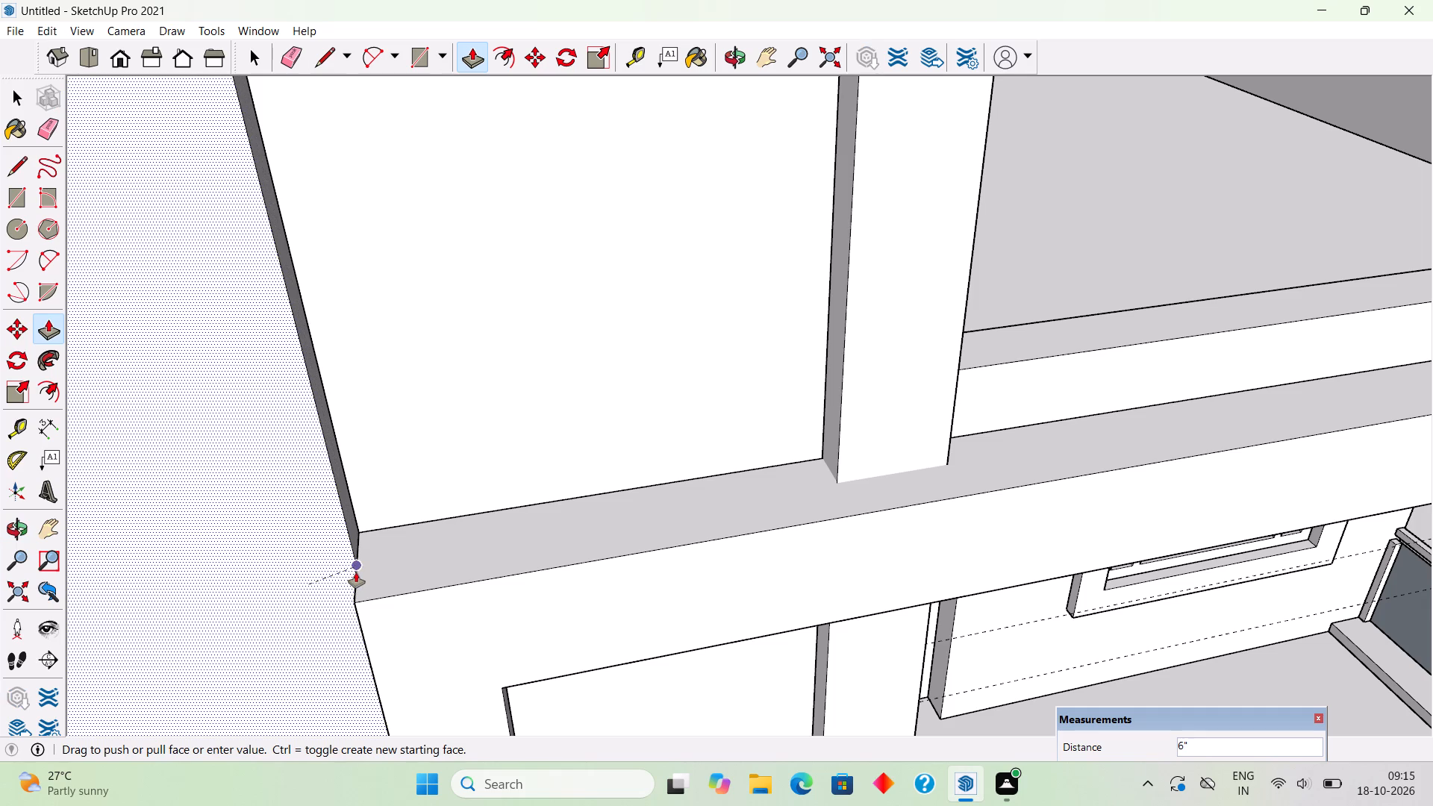
left_click(356, 572)
key("space")
Select all connected geometry of the raised panel around the two openings and make it a group.
scroll(356, 572, "down", 9)
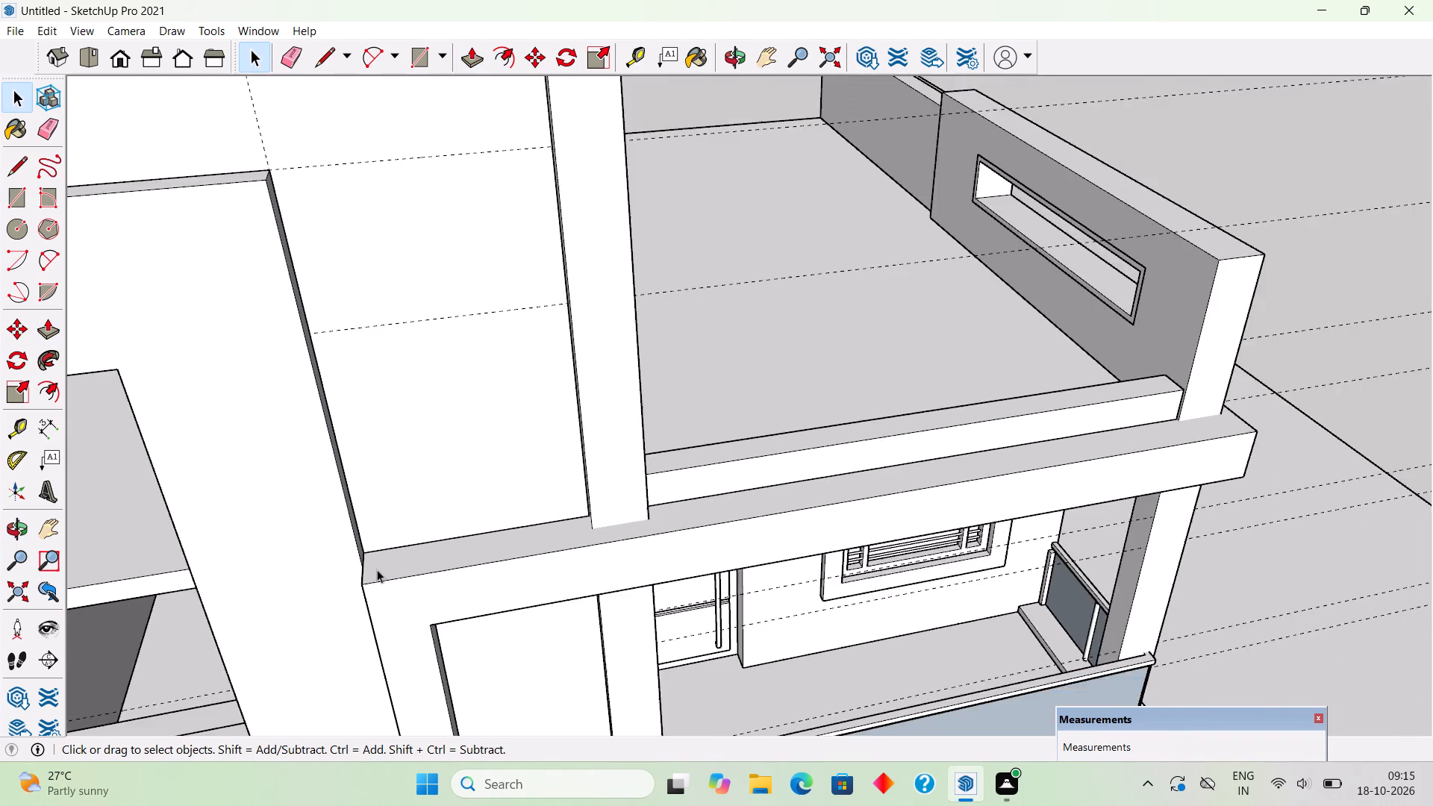
scroll(377, 569, "down", 19)
scroll(390, 564, "down", 7)
scroll(392, 713, "up", 3)
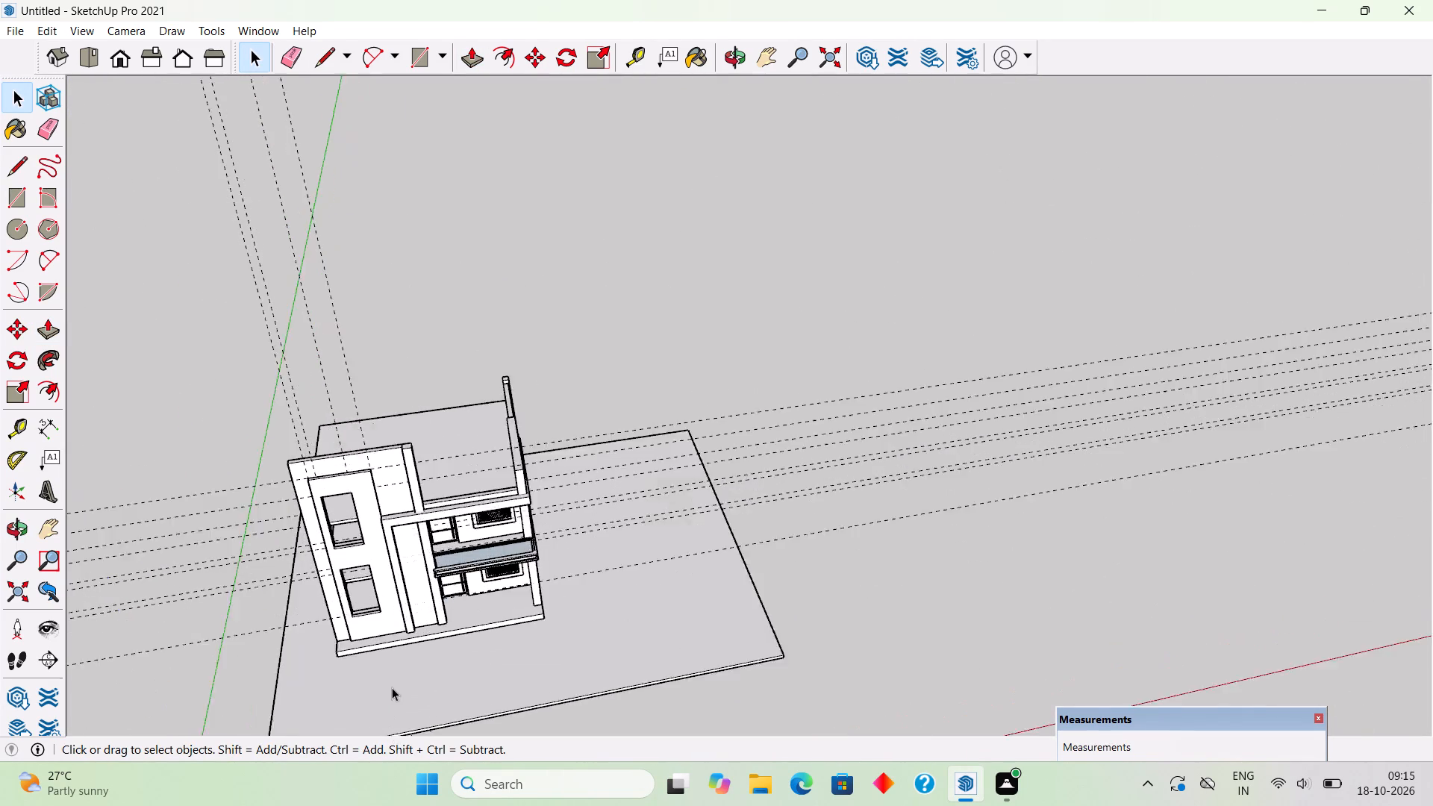
scroll(392, 687, "up", 4)
middle_click_drag(370, 652, 390, 465)
scroll(307, 487, "up", 9)
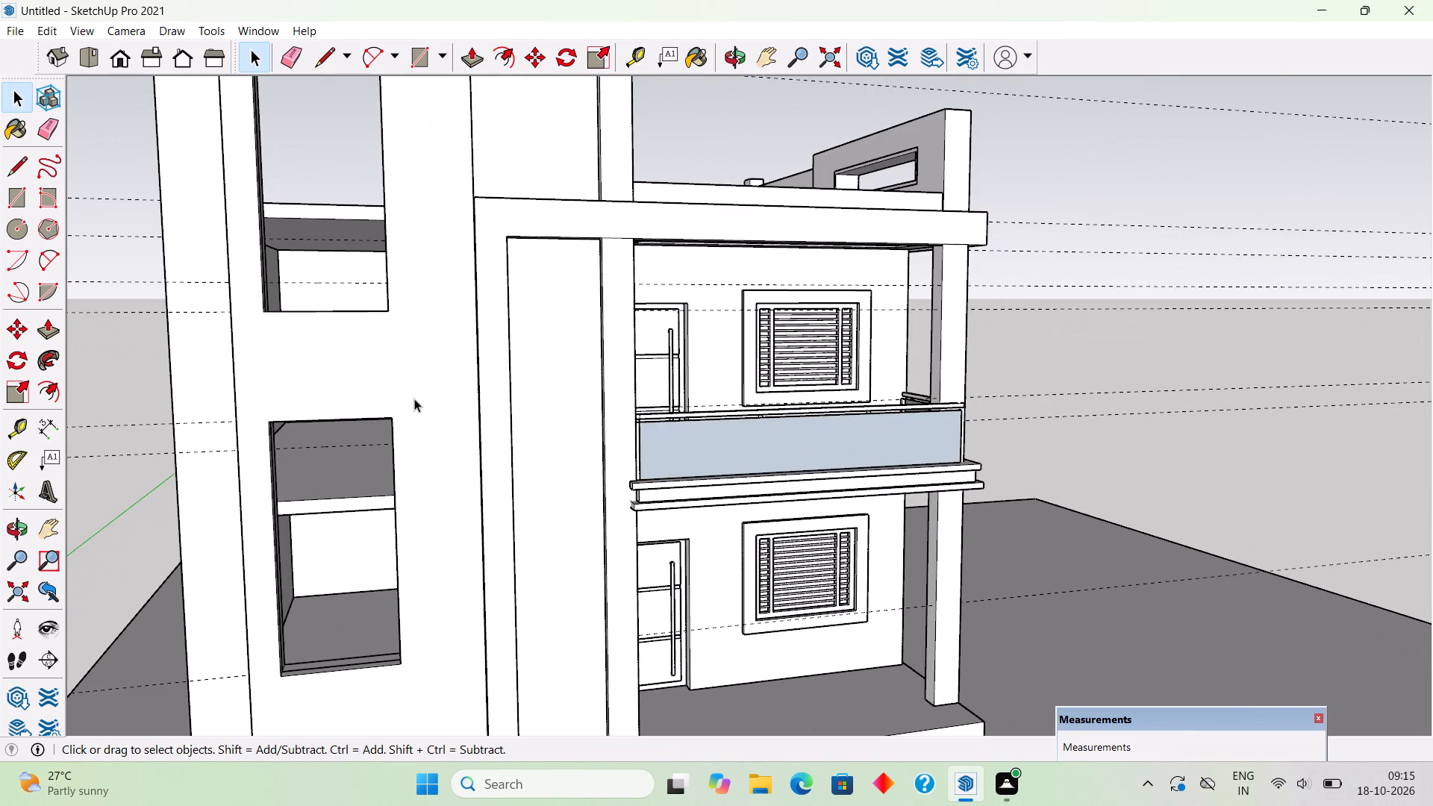
triple_click(415, 398)
right_click(415, 398)
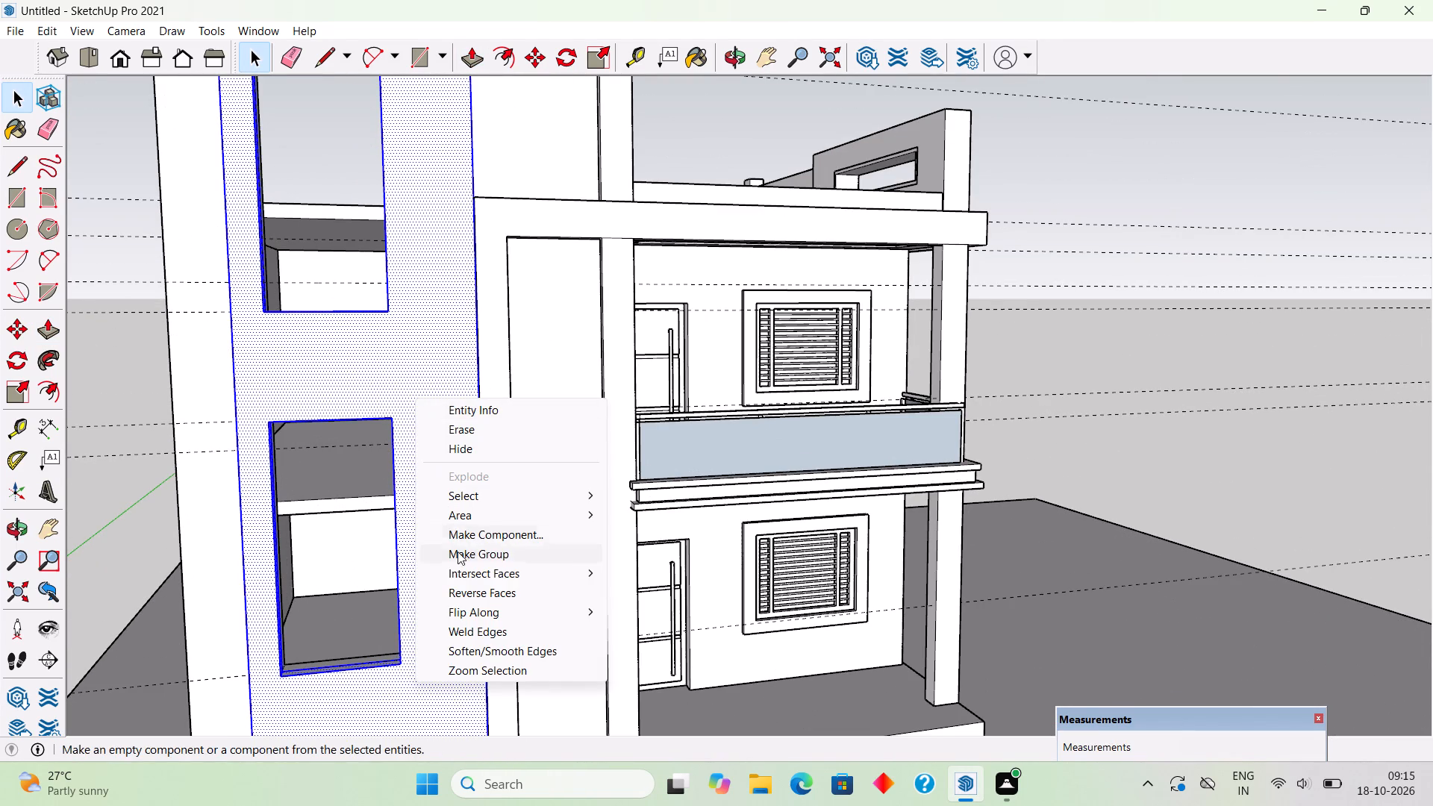
left_click(458, 552)
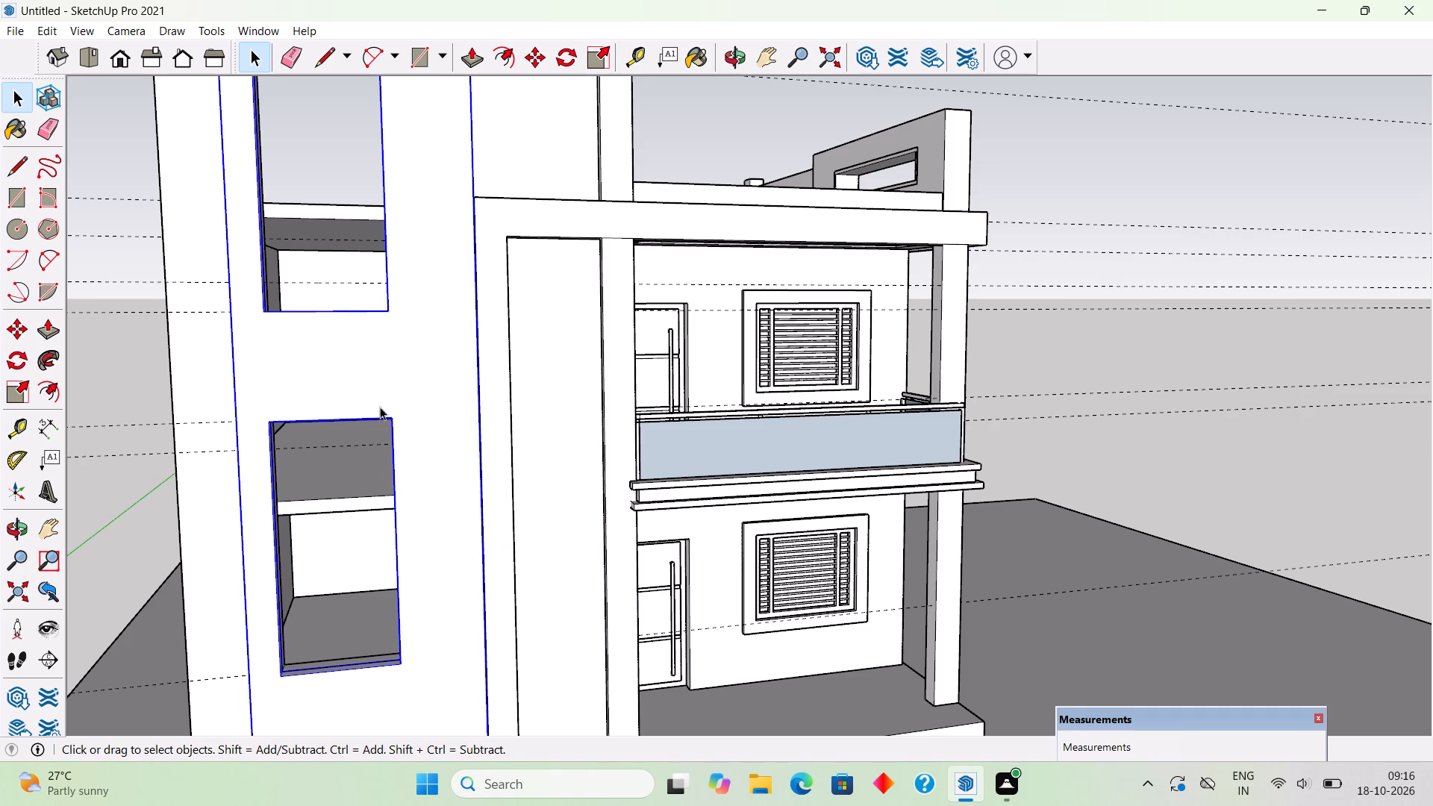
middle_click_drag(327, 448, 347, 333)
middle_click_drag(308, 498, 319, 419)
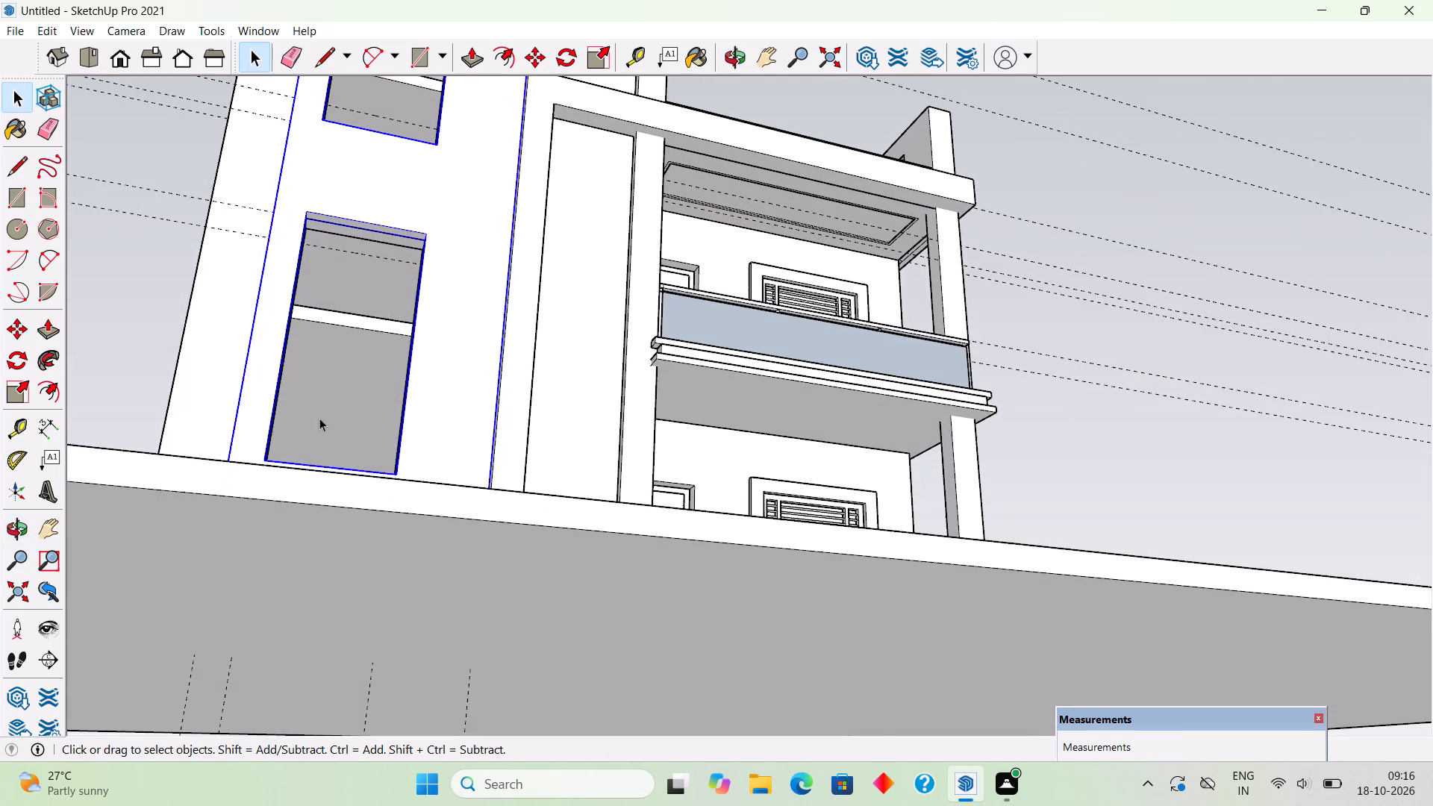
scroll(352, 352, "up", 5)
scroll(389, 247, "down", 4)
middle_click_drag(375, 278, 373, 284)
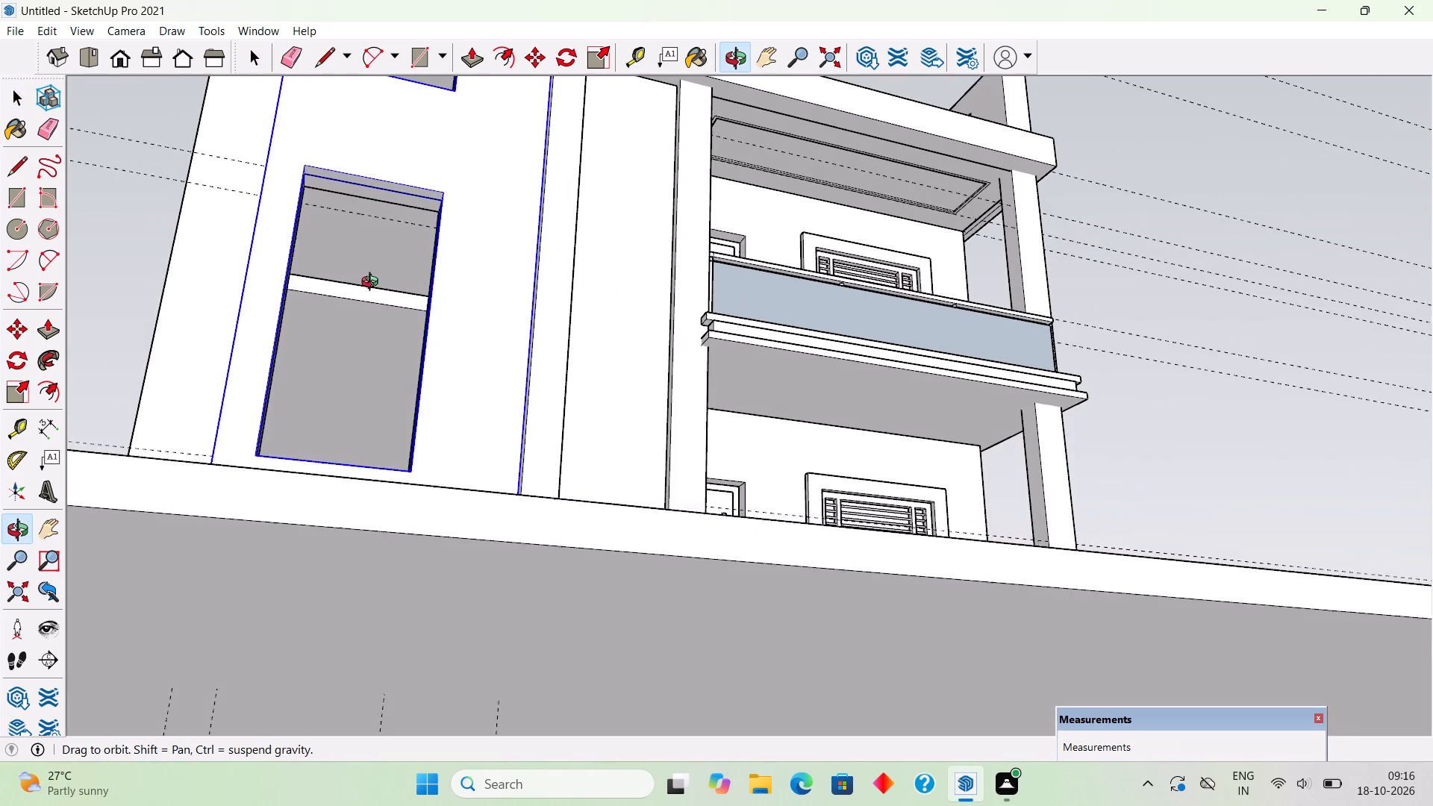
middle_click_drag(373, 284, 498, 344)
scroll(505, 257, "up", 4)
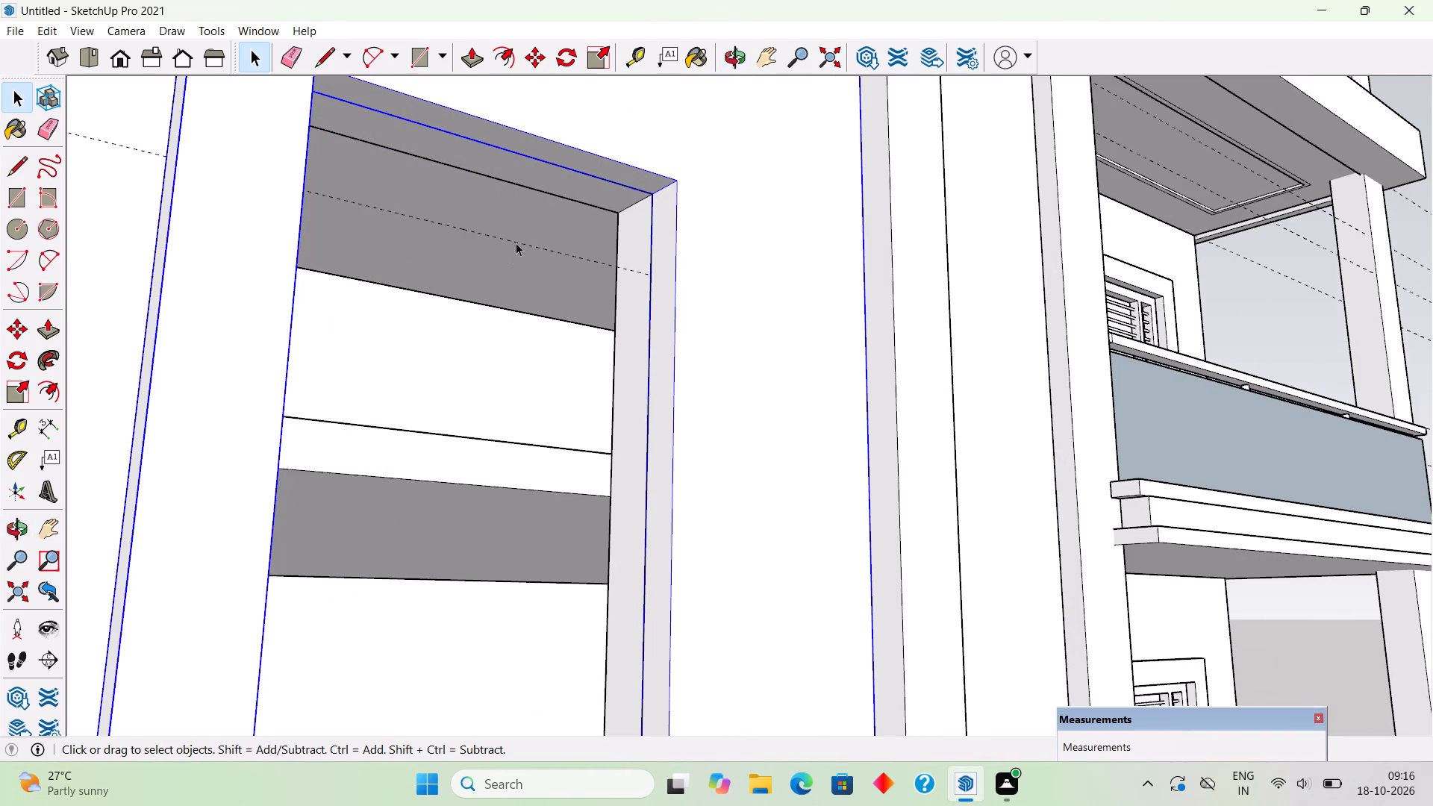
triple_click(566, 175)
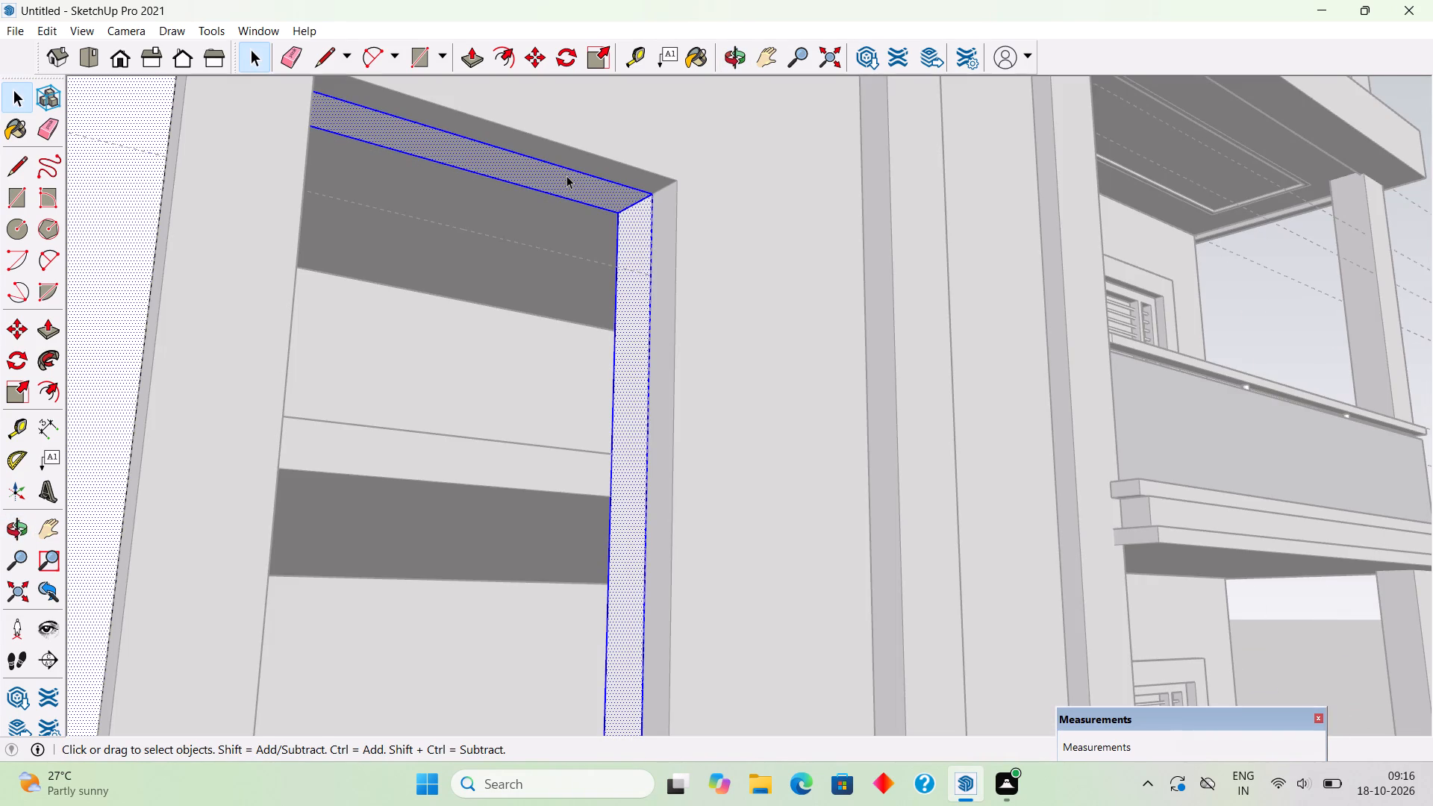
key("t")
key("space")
Within the raised panel group, push the lower opening's top face up 3' 9" to join both openings, and leave the group.
scroll(567, 192, "down", 3)
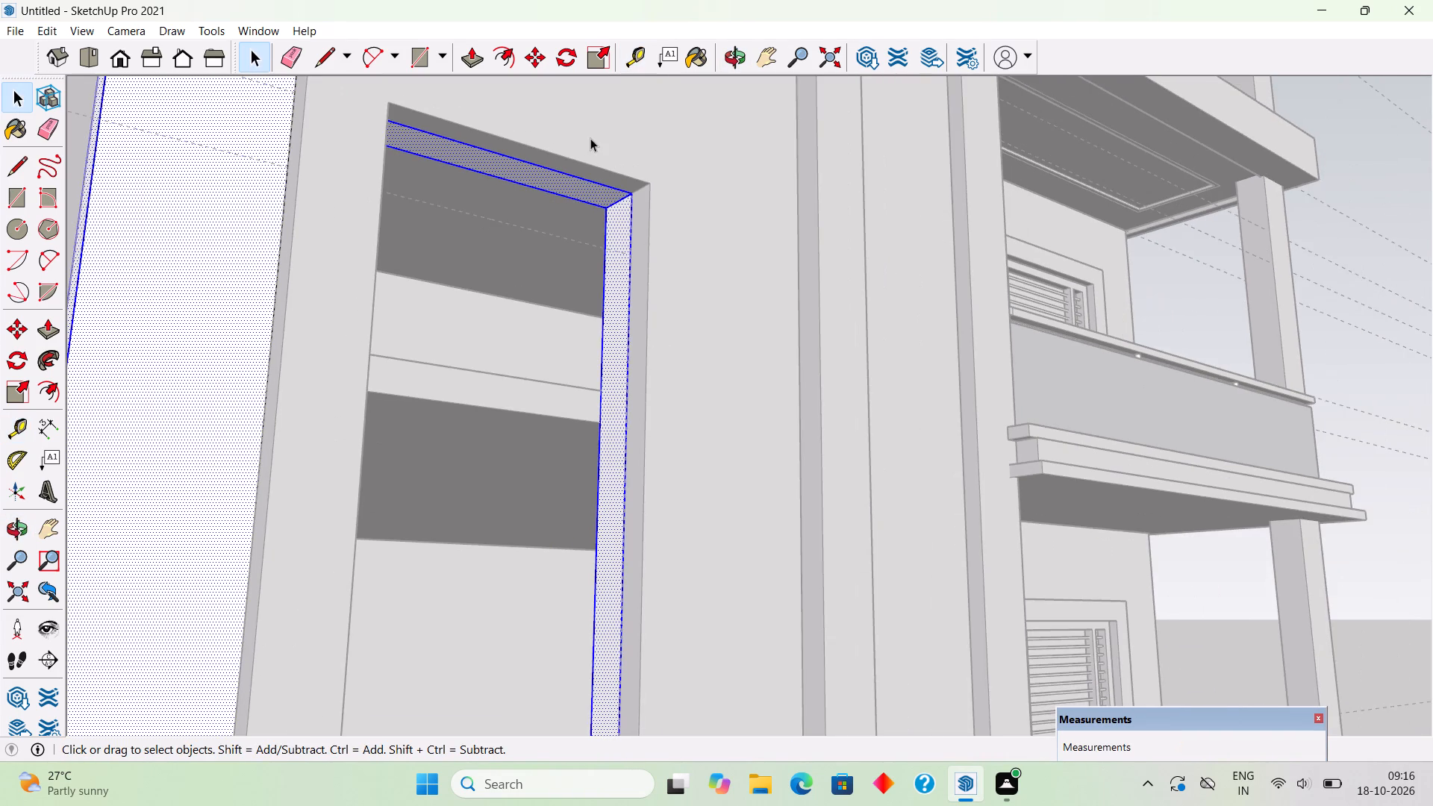
scroll(588, 148, "down", 5)
scroll(559, 240, "down", 5)
scroll(527, 347, "down", 5)
scroll(574, 202, "up", 4)
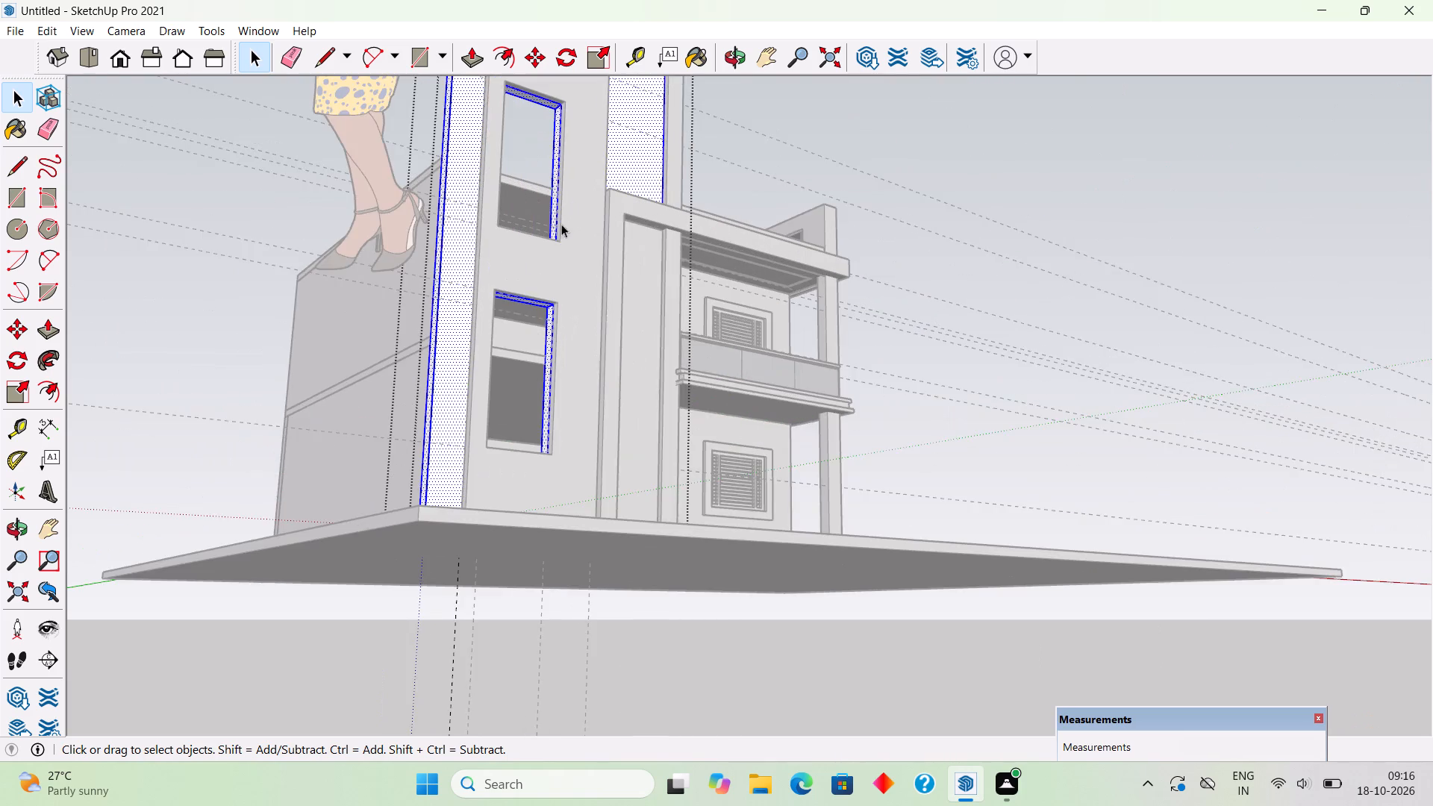
scroll(543, 260, "up", 8)
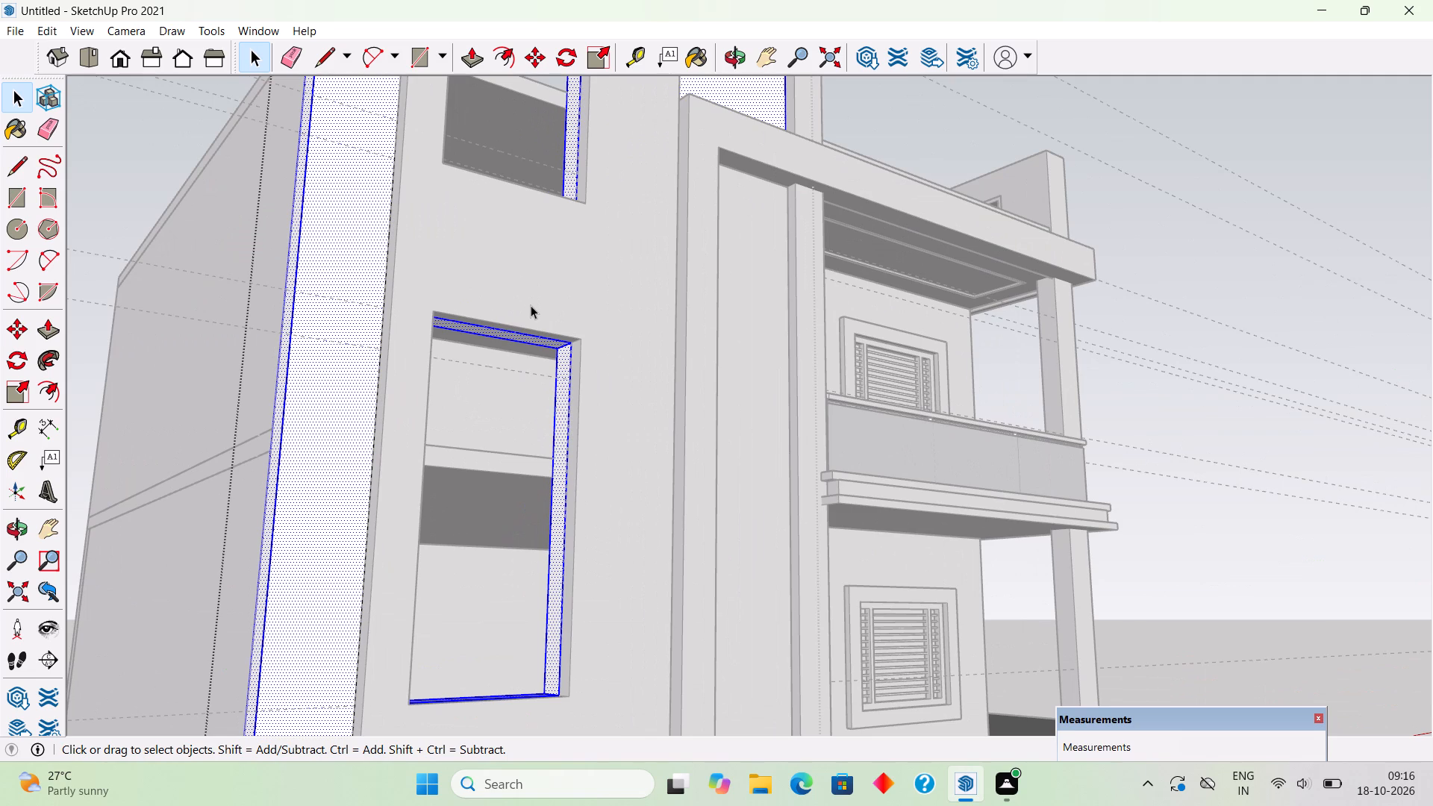
scroll(578, 252, "up", 11)
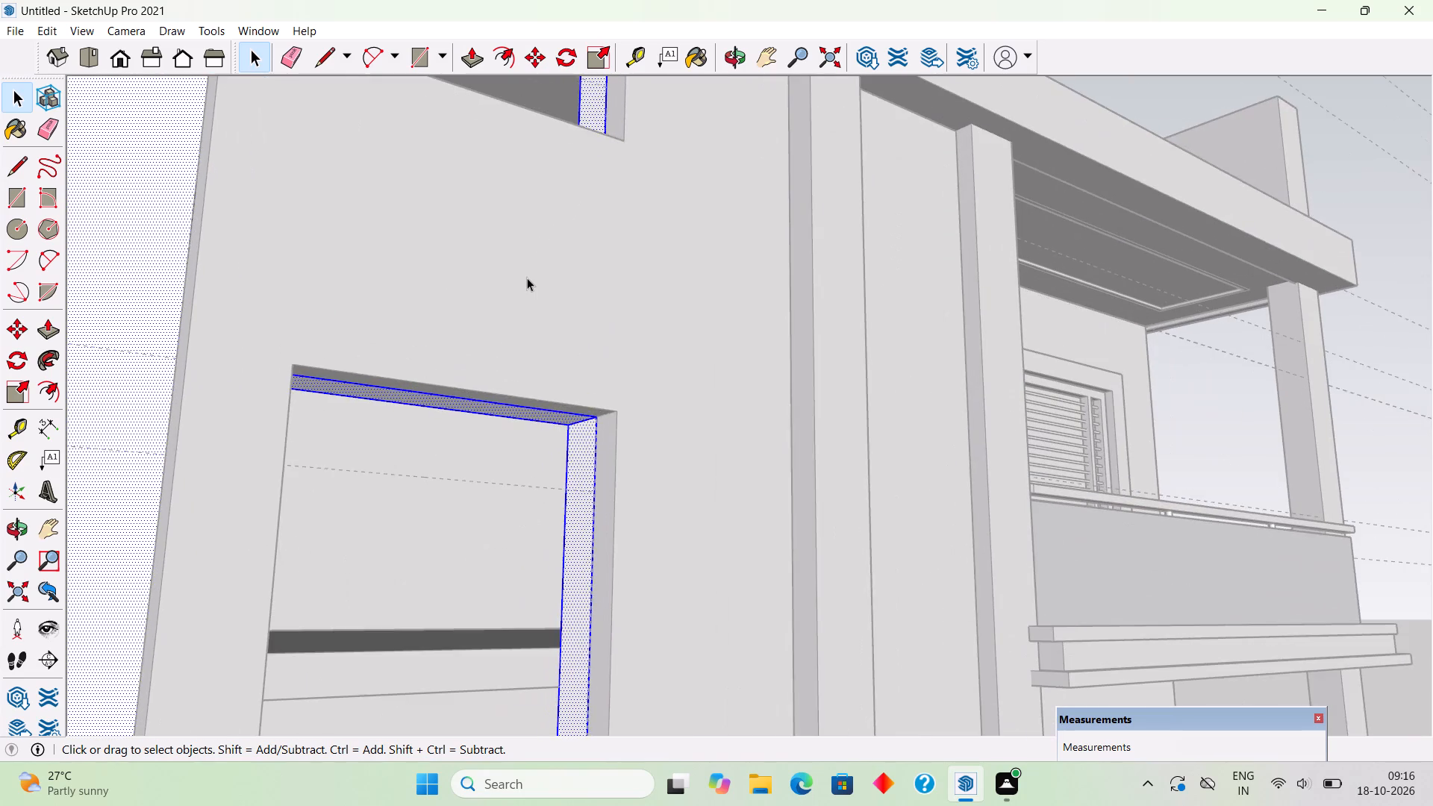
middle_click_drag(527, 289, 438, 252)
scroll(405, 314, "up", 3)
triple_click(422, 363)
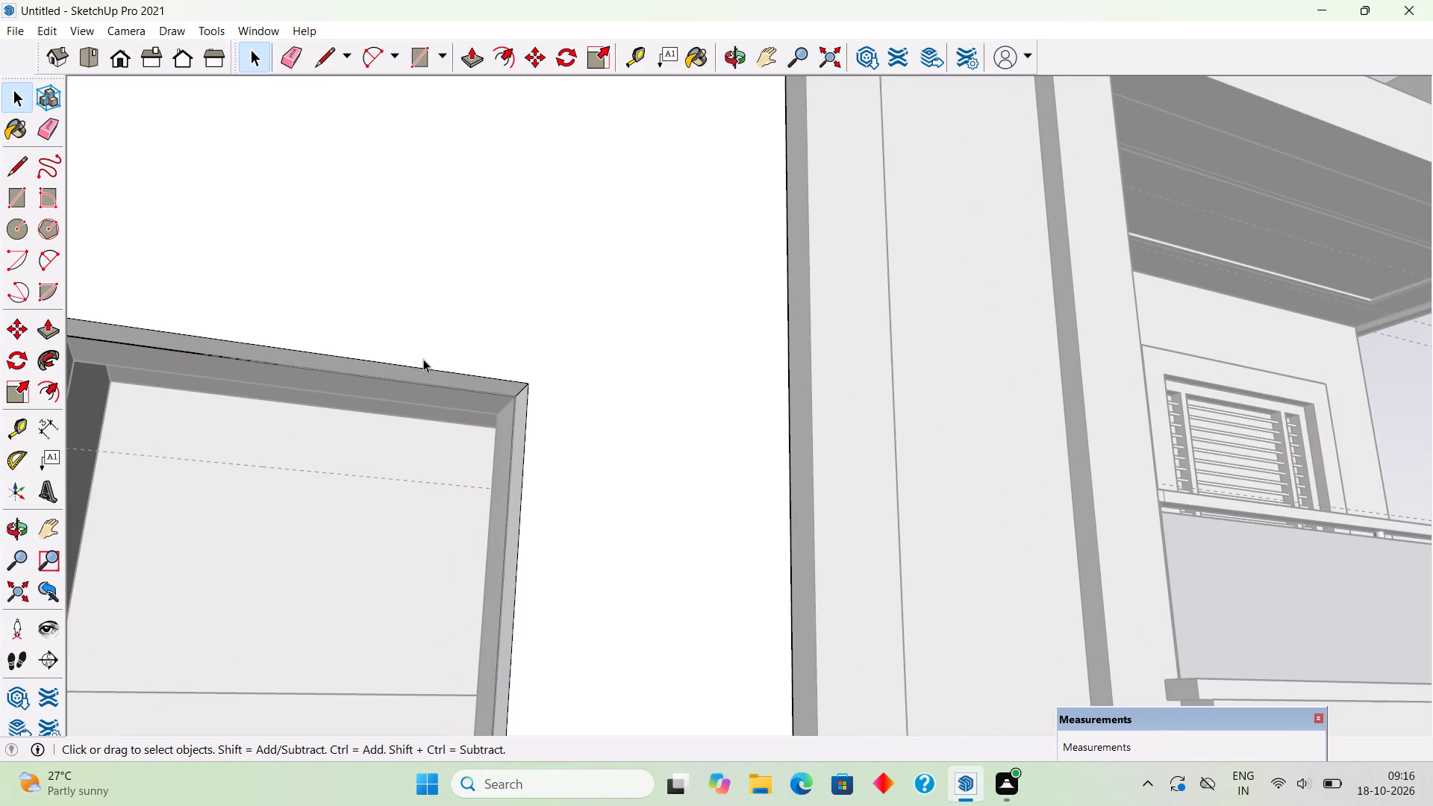
key("p")
left_click(426, 372)
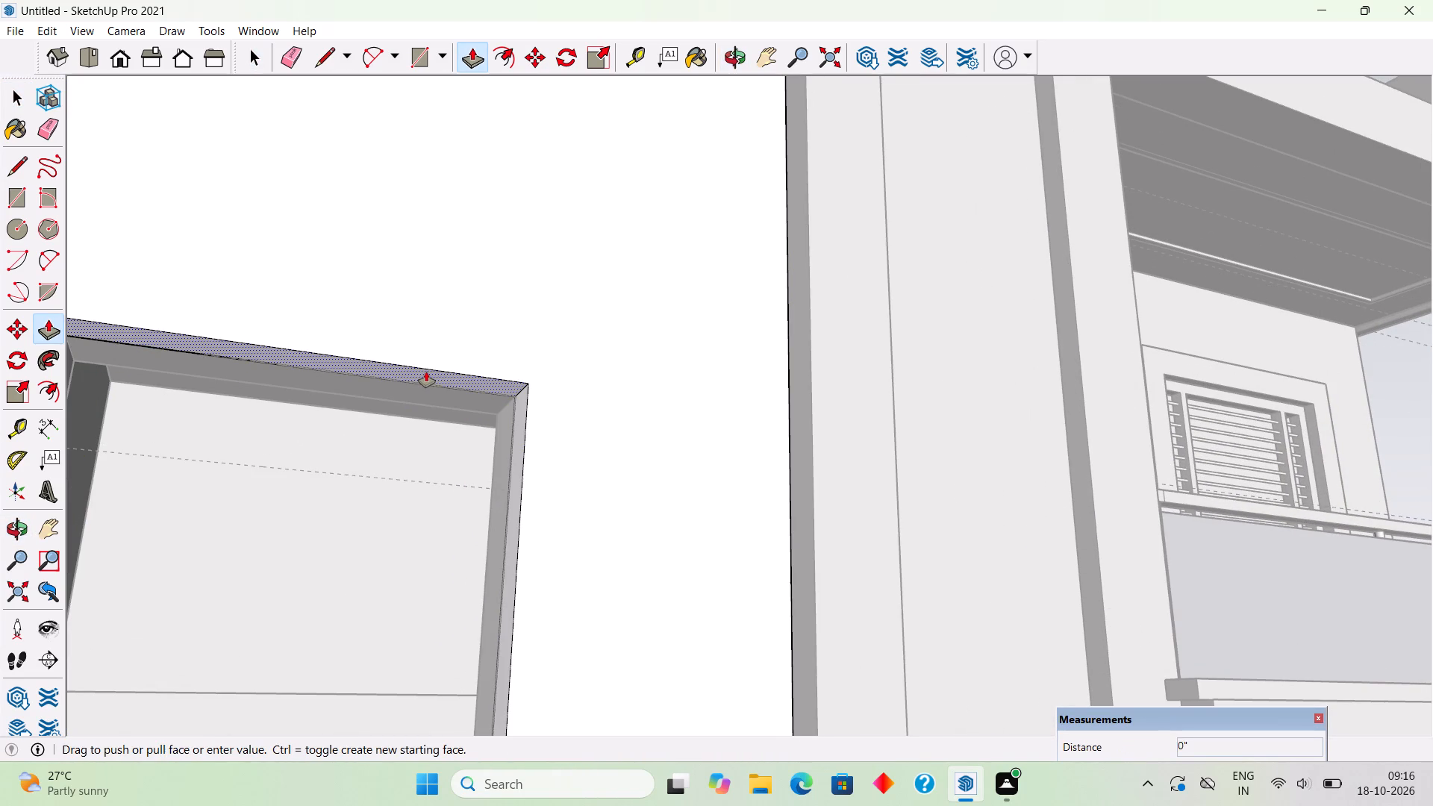
scroll(431, 358, "down", 11)
left_click(461, 235)
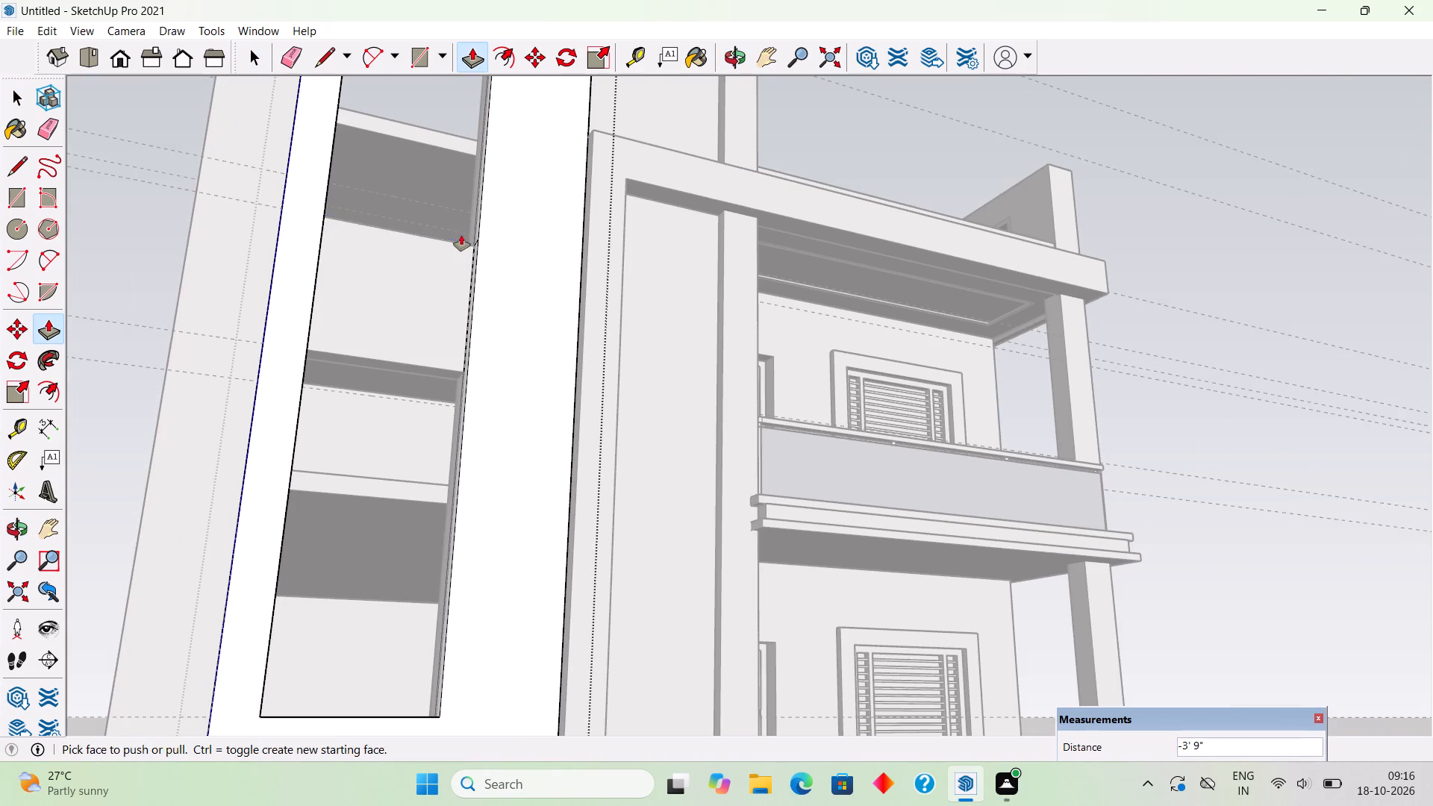
middle_click_drag(455, 252, 455, 483)
scroll(438, 326, "down", 3)
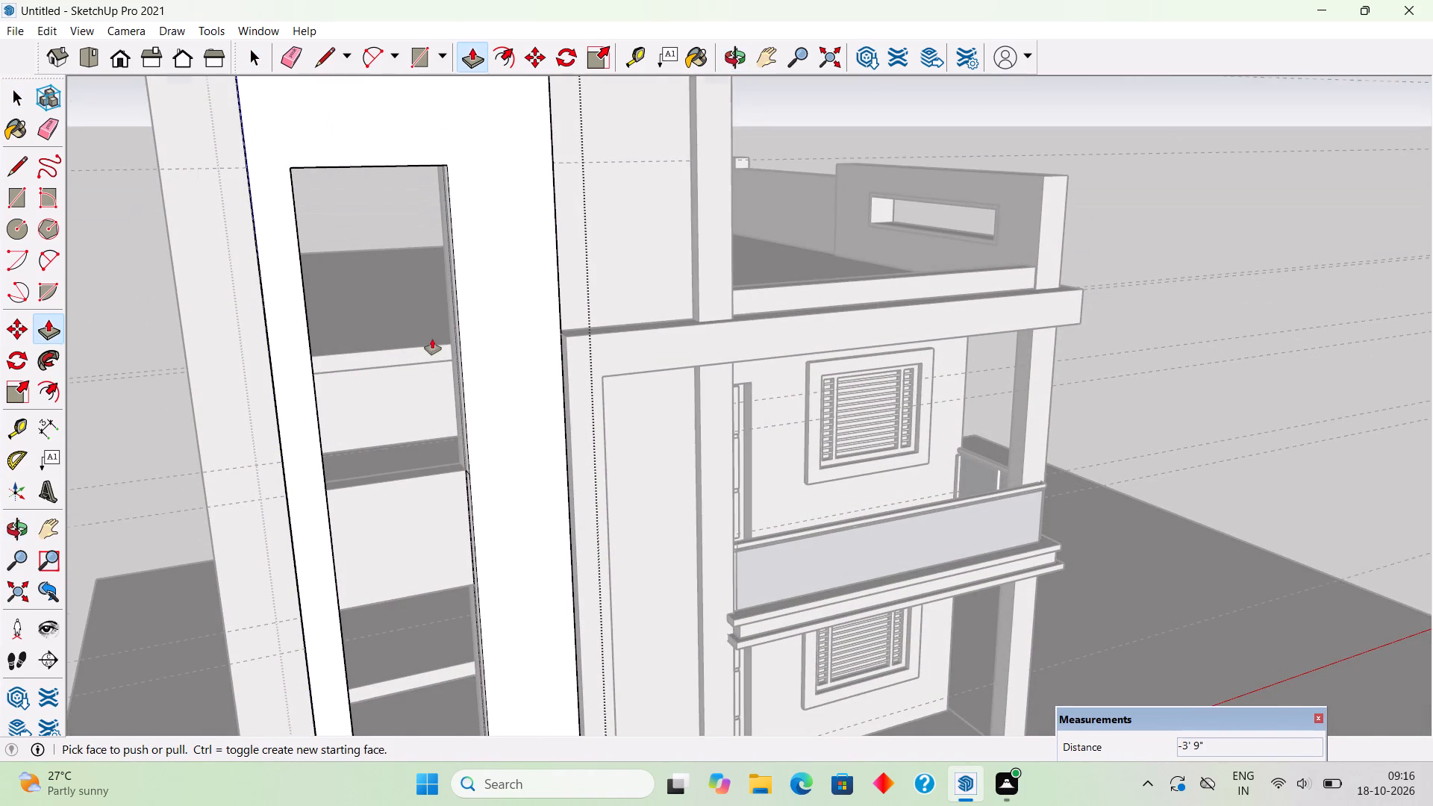
scroll(432, 339, "down", 5)
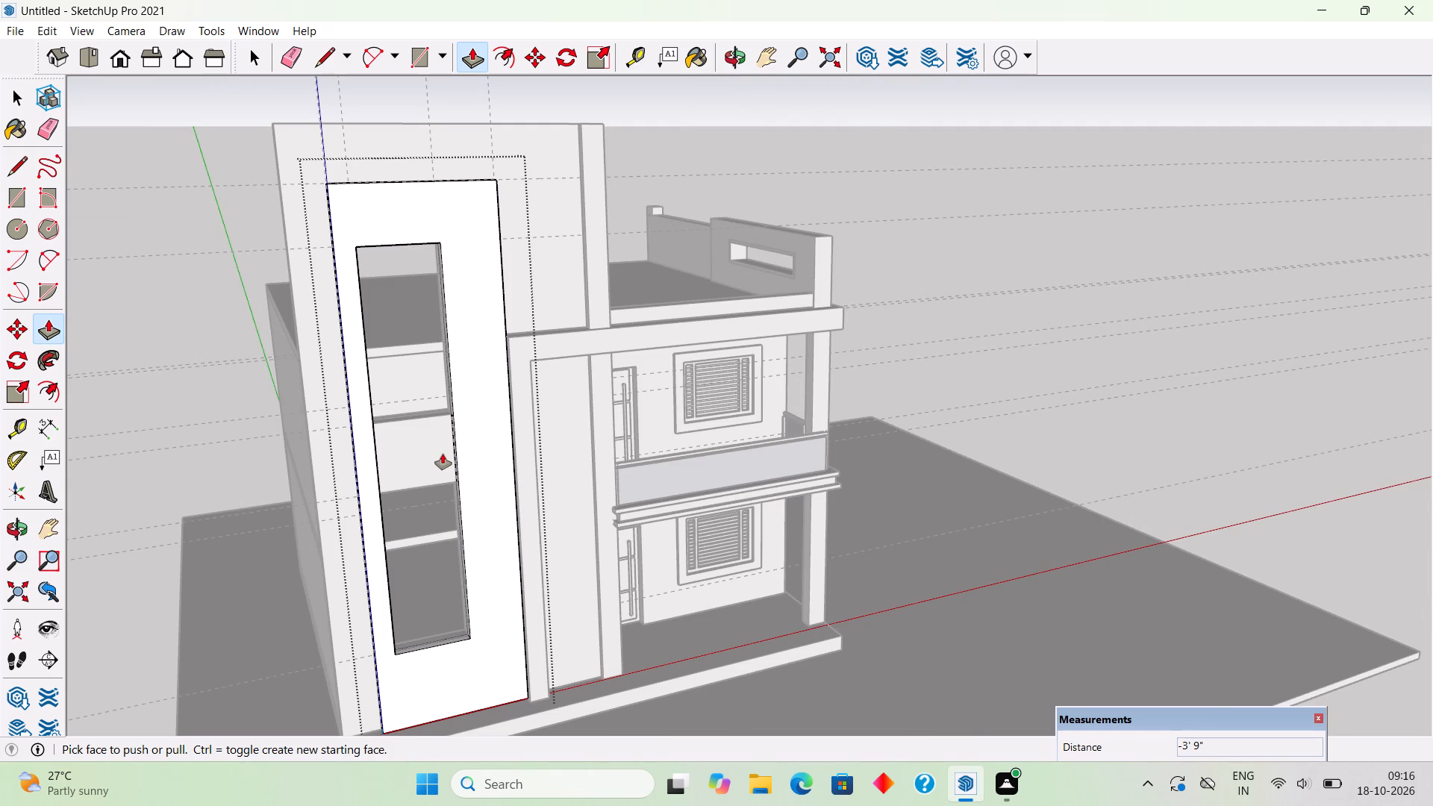
key("space")
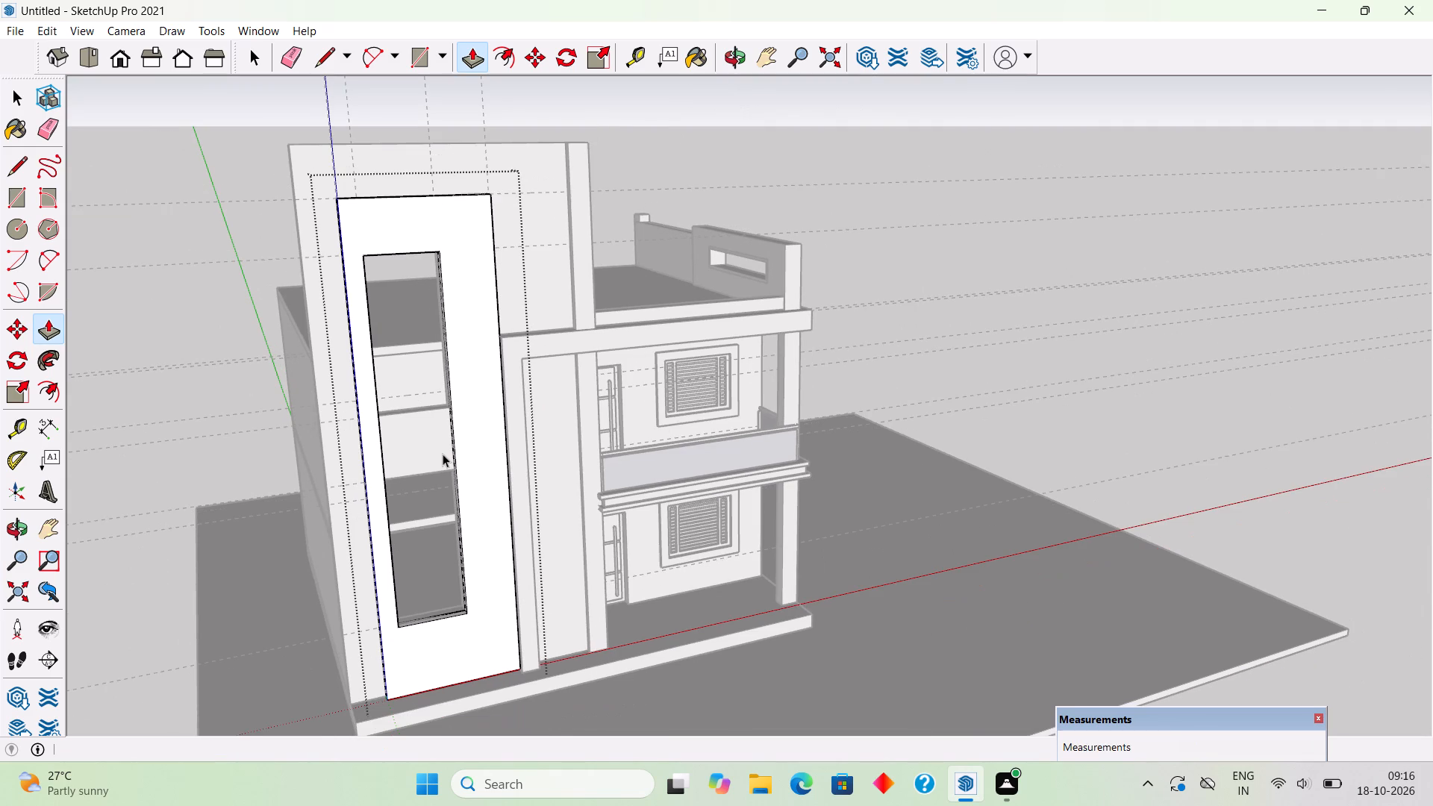
left_click(225, 329)
Examine the panel's joined tall opening and the wall openings behind it from several angles.
scroll(509, 437, "up", 5)
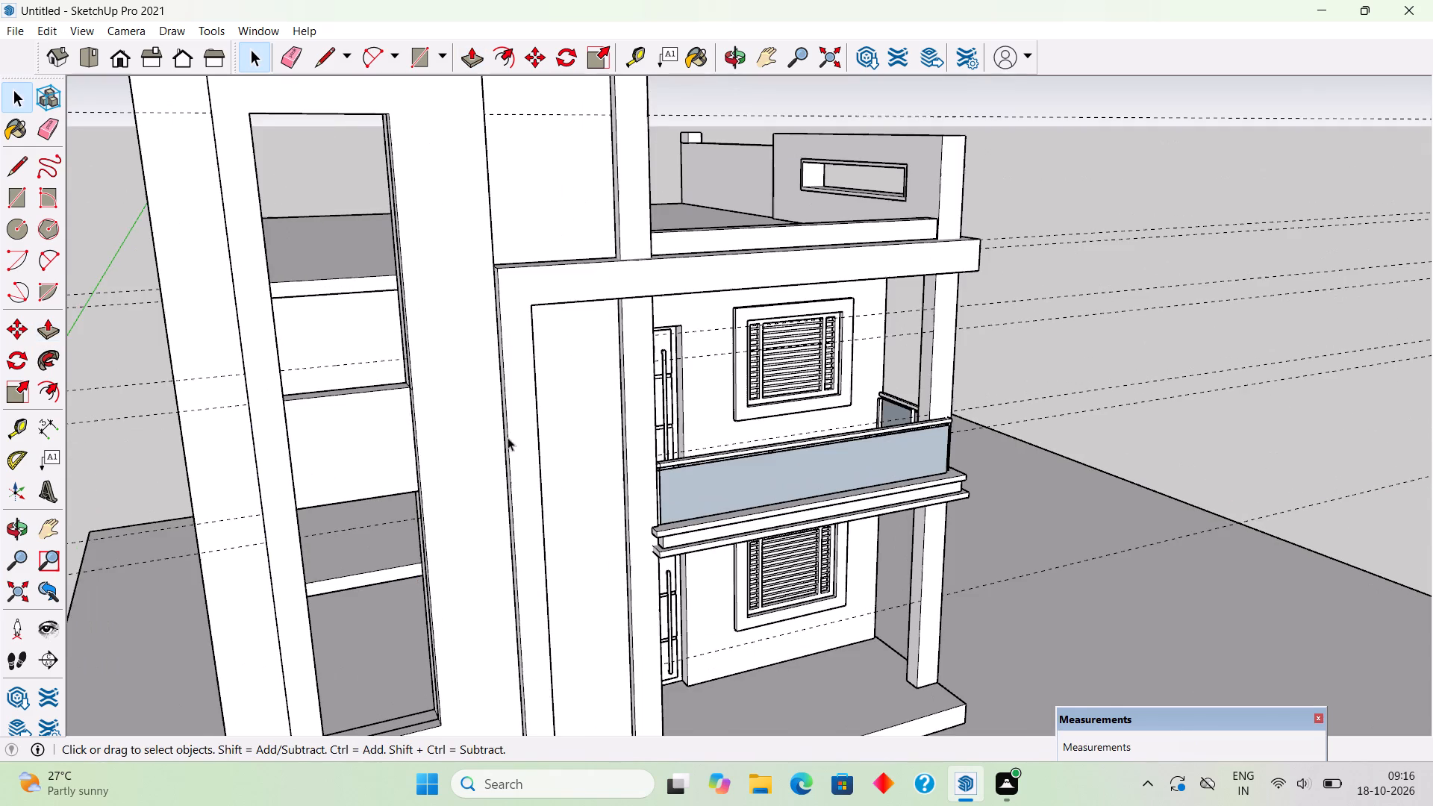
middle_click_drag(426, 440, 402, 445)
scroll(358, 378, "up", 1)
scroll(356, 272, "down", 10)
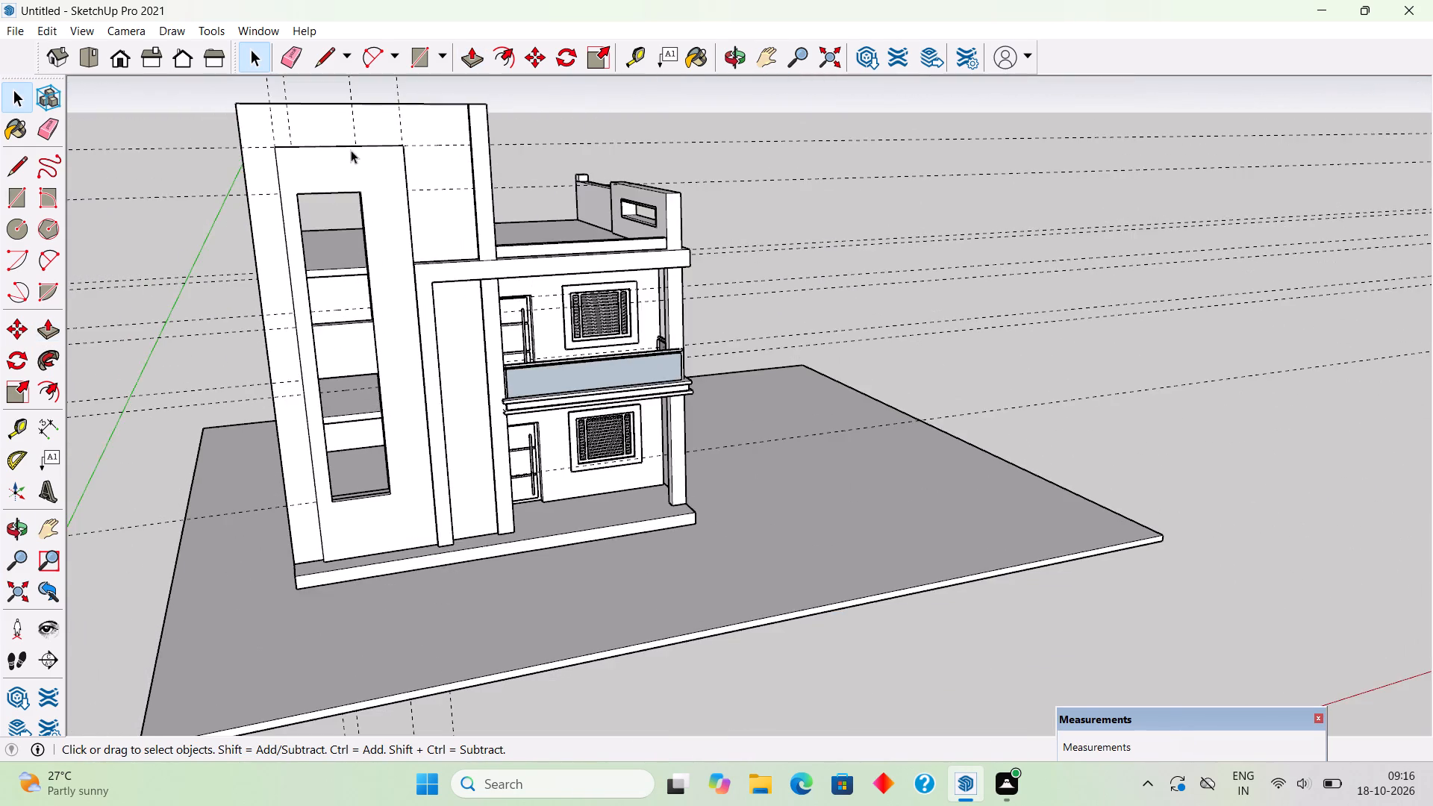
scroll(351, 150, "up", 7)
middle_click_drag(370, 254, 360, 175)
scroll(290, 140, "up", 5)
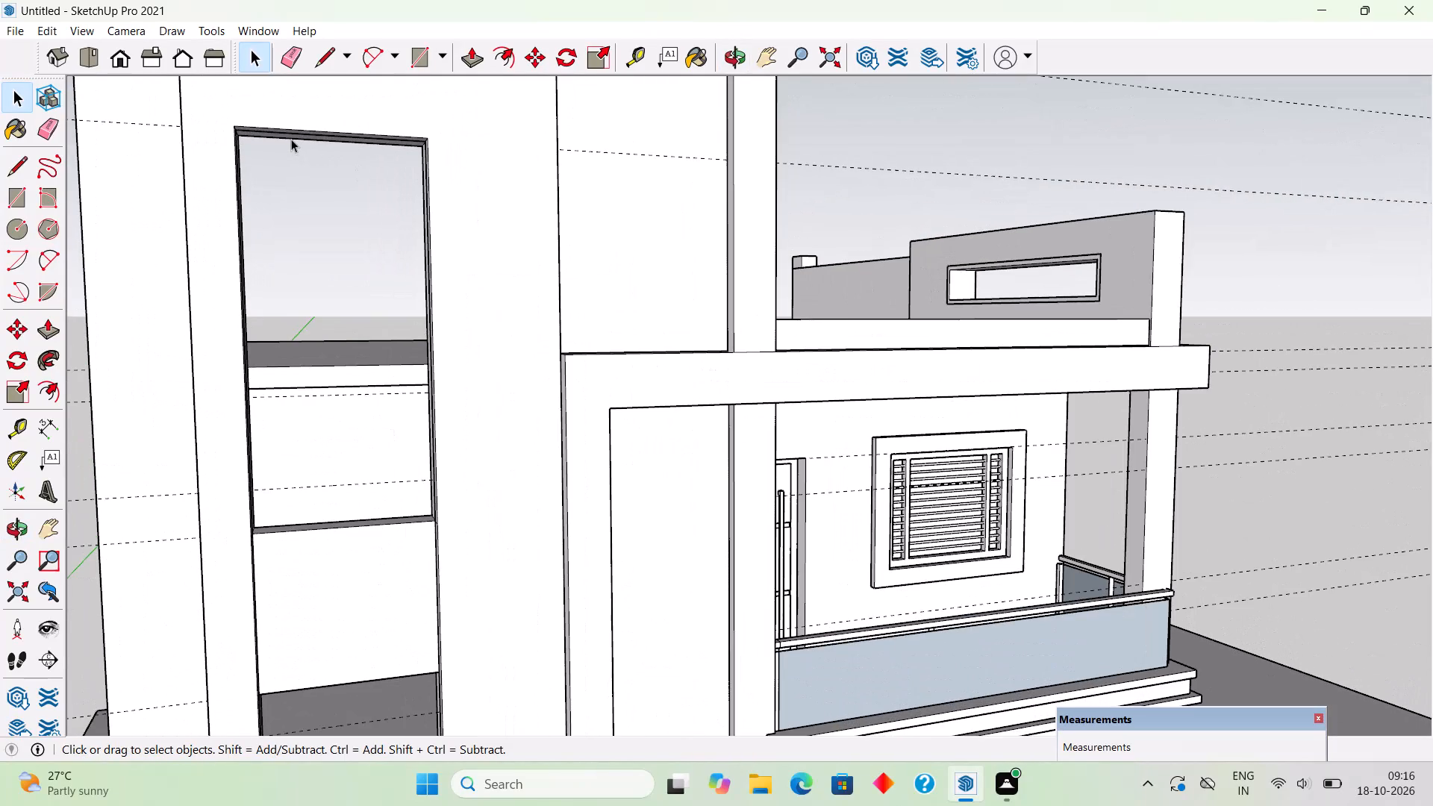
scroll(291, 139, "down", 2)
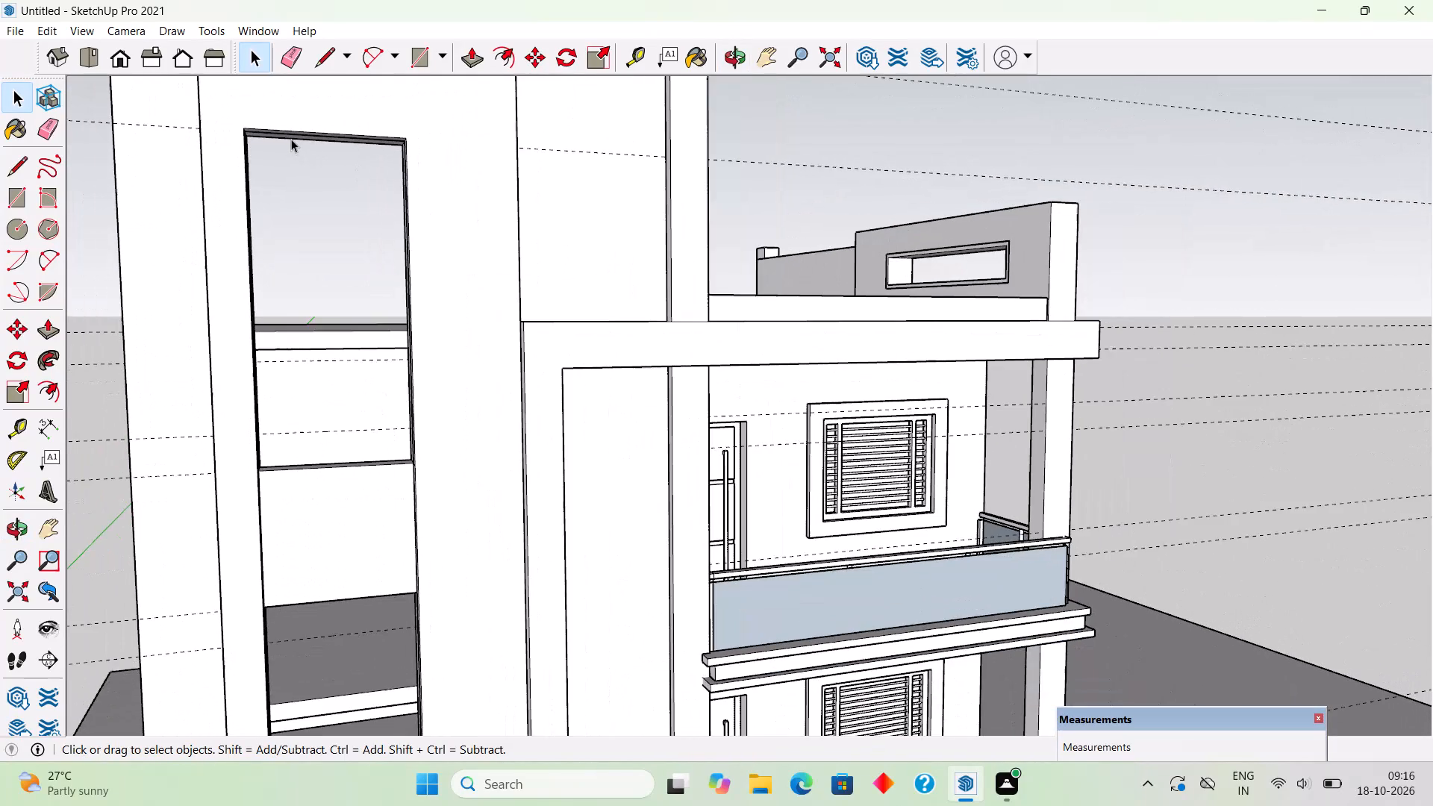
middle_click_drag(349, 131, 471, 146)
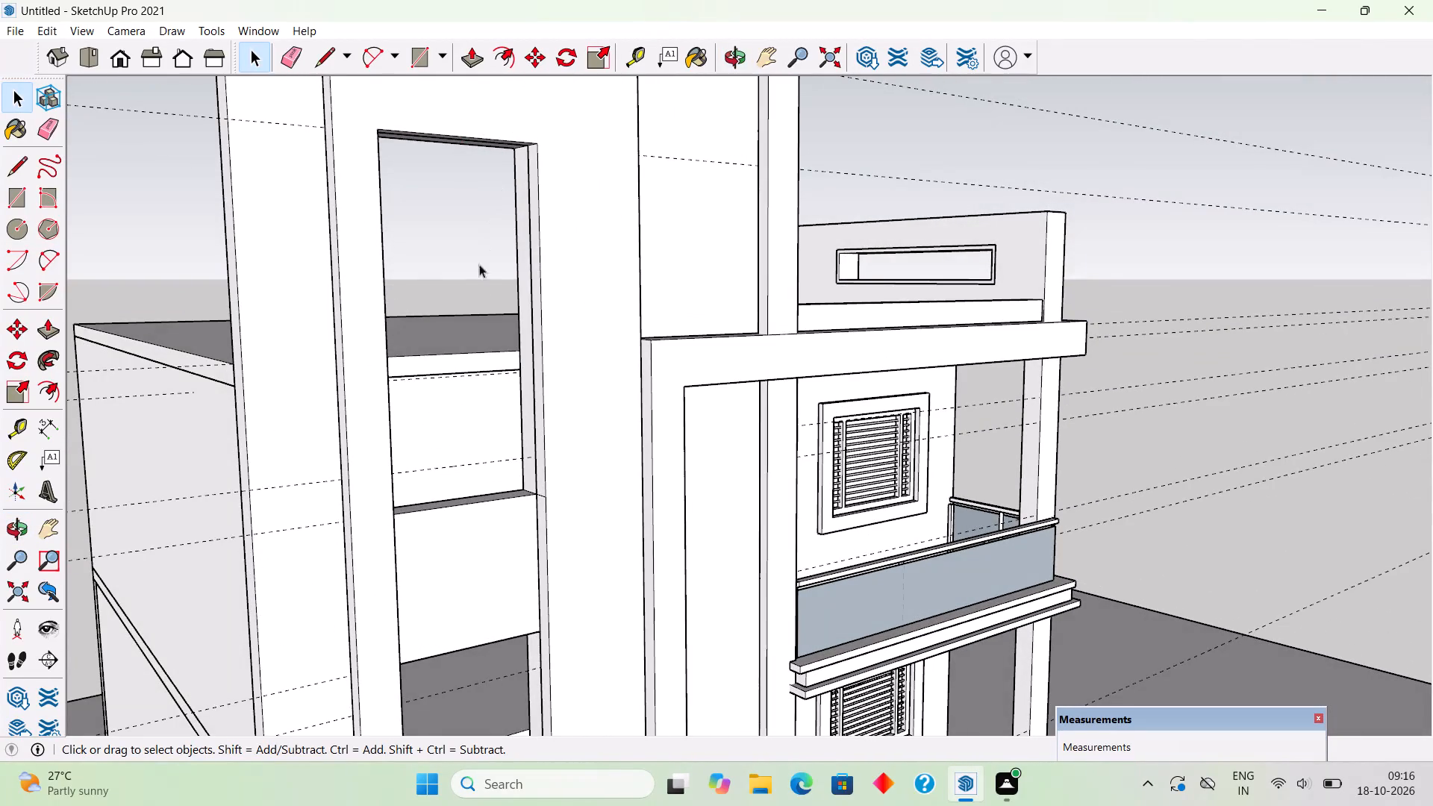
scroll(466, 328, "down", 3)
middle_click_drag(461, 363, 217, 349)
scroll(461, 363, "down", 1)
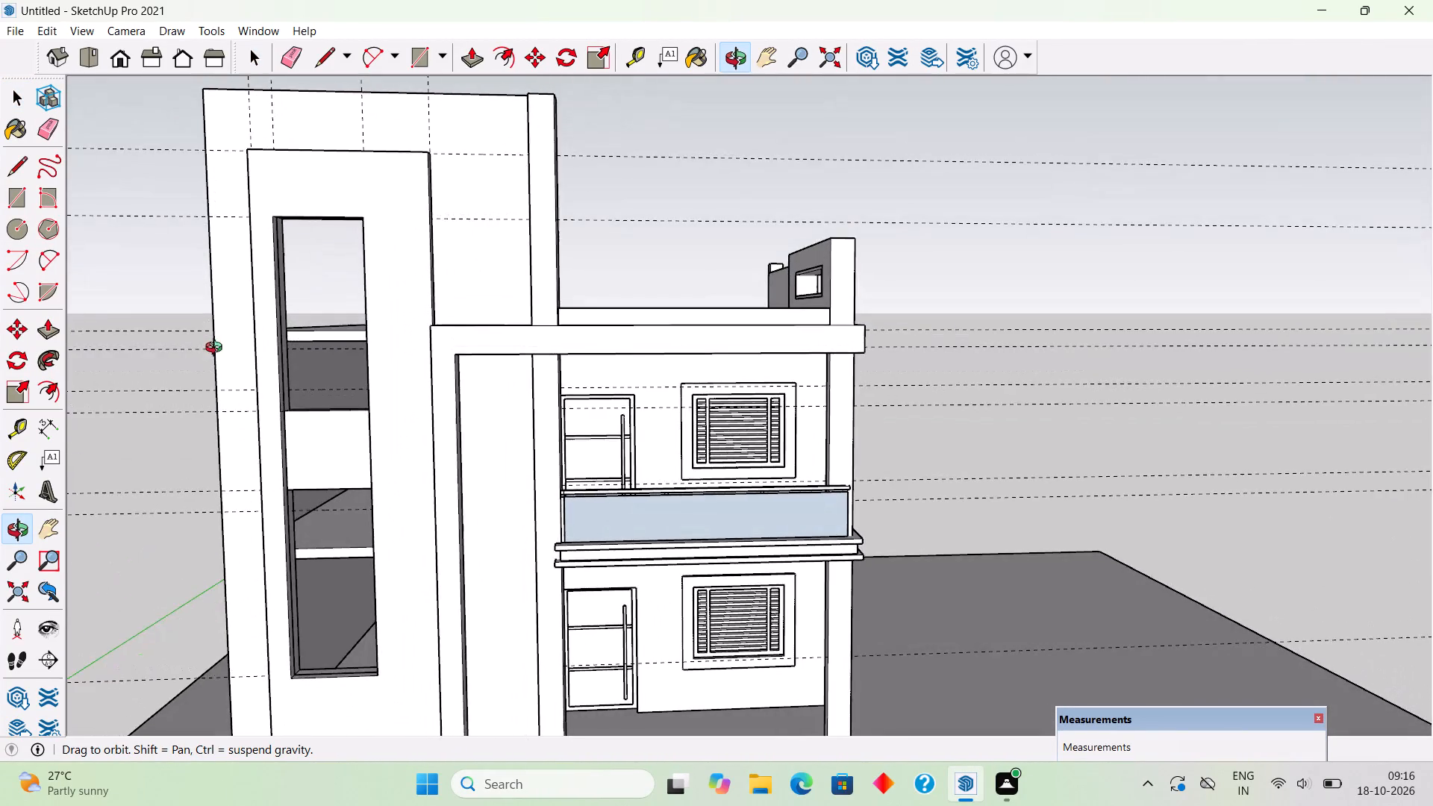
middle_click_drag(217, 349, 335, 370)
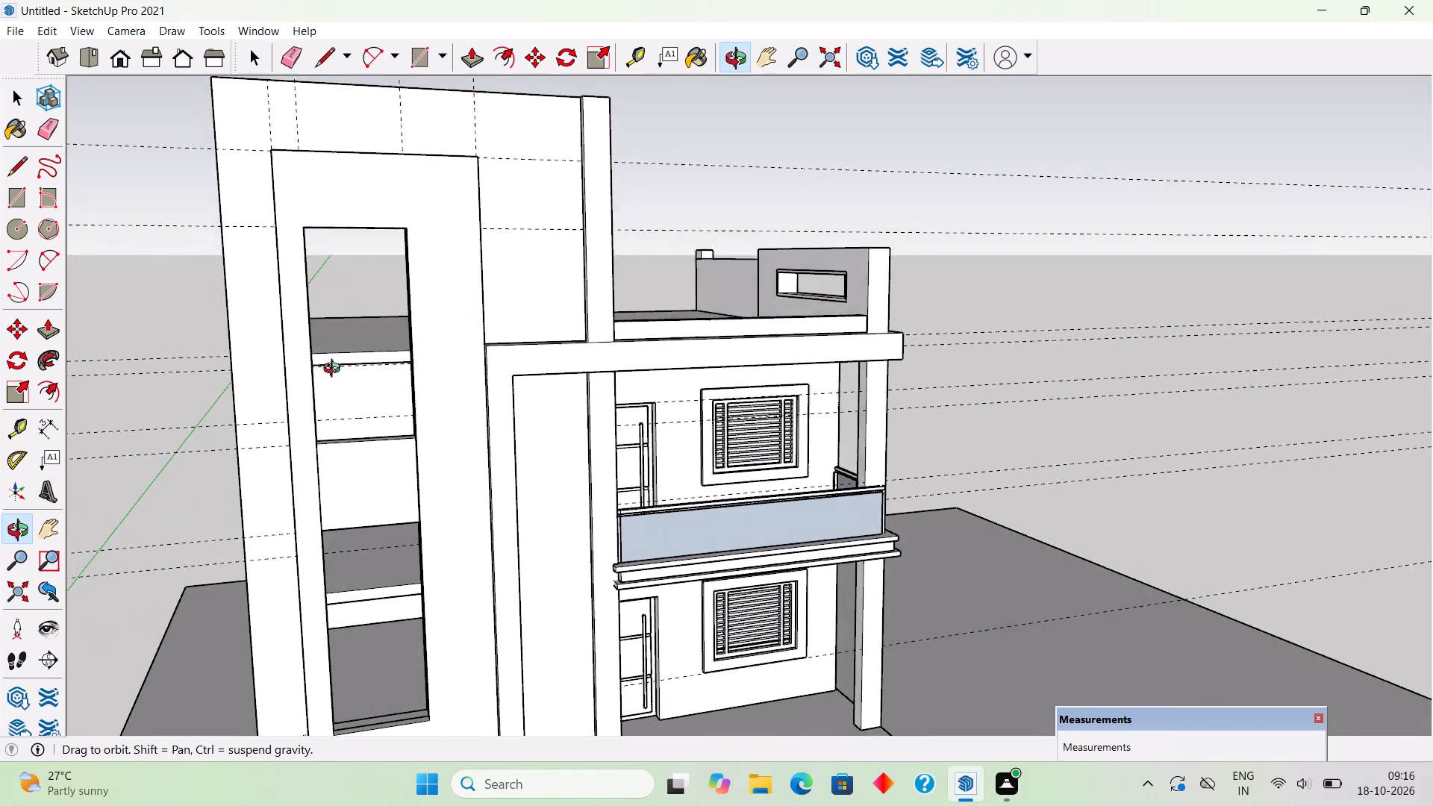
middle_click_drag(335, 370, 340, 361)
scroll(415, 214, "up", 9)
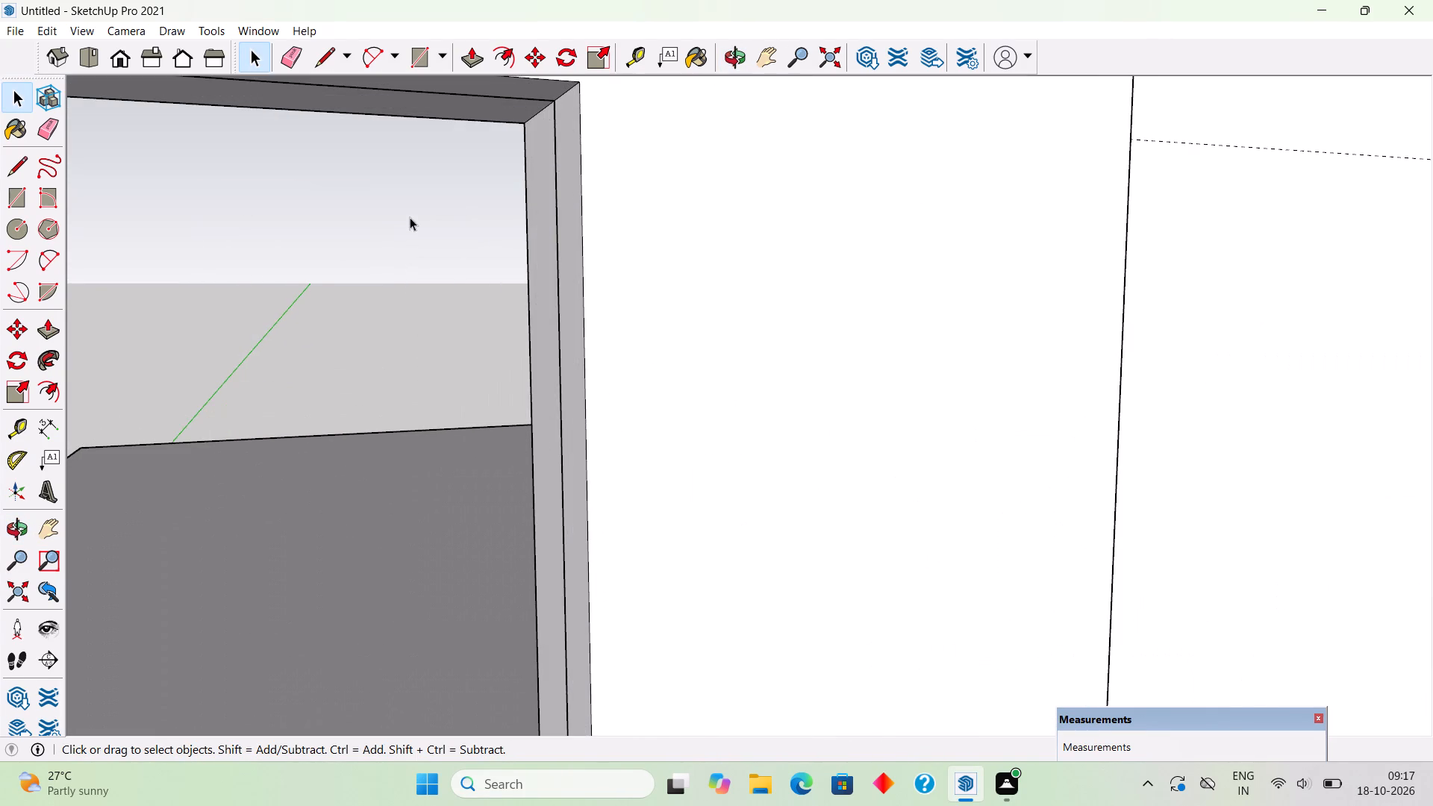
scroll(410, 217, "down", 3)
middle_click_drag(417, 204, 419, 172)
scroll(423, 179, "down", 7)
Open the raised panel group and push the top face of its tall opening up 6".
scroll(381, 154, "up", 6)
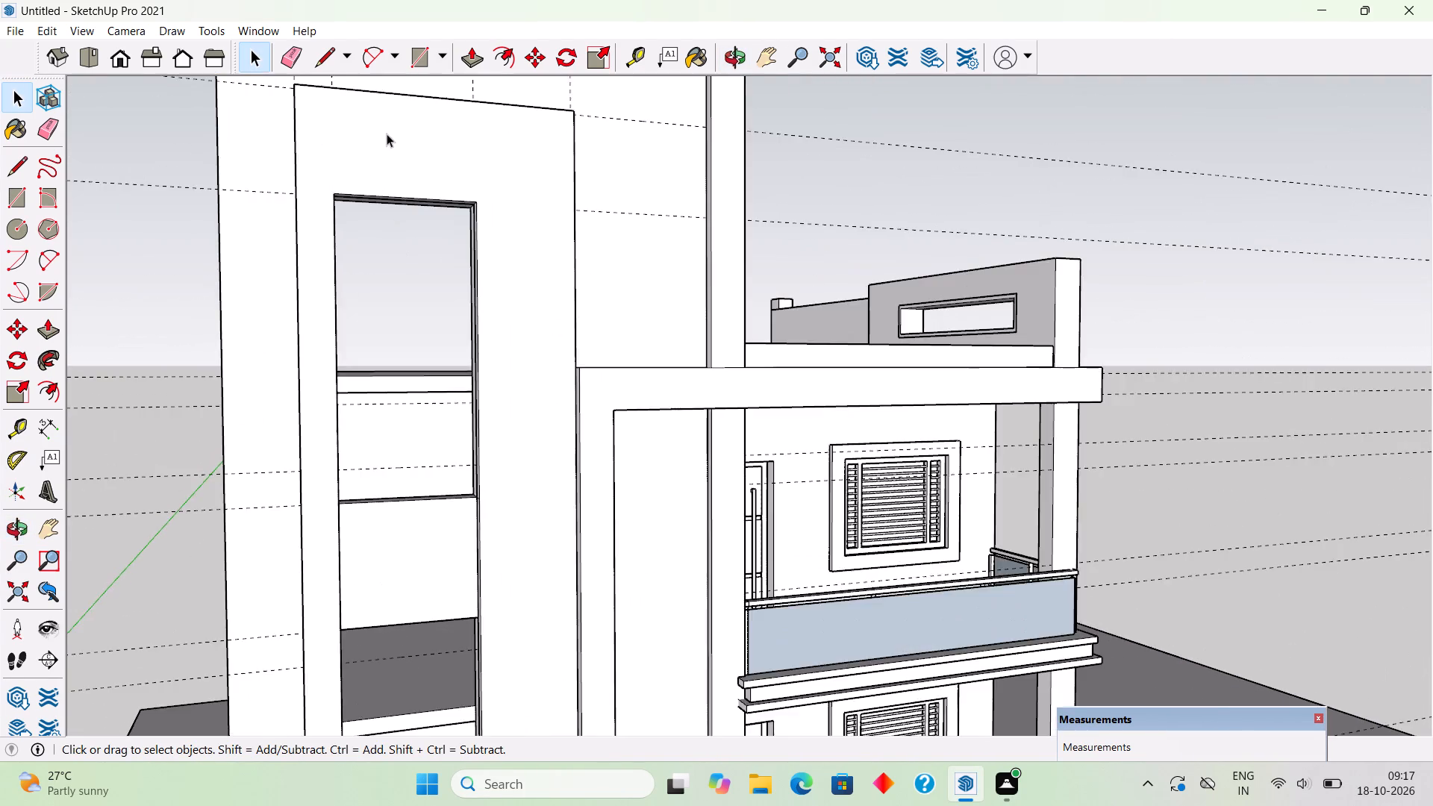
scroll(387, 134, "up", 4)
middle_click_drag(399, 221, 397, 172)
scroll(397, 174, "up", 7)
triple_click(431, 141)
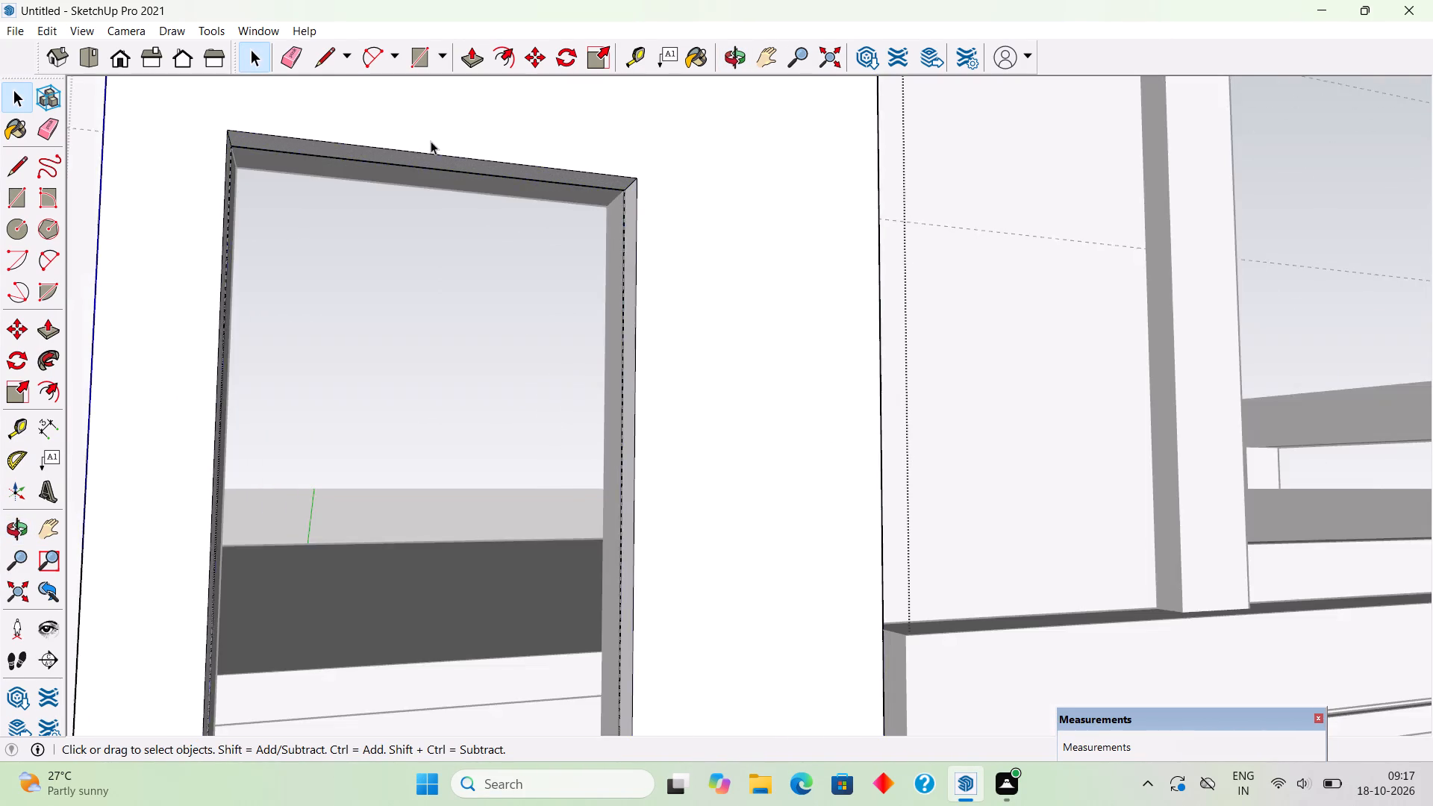
key("p")
left_click(458, 164)
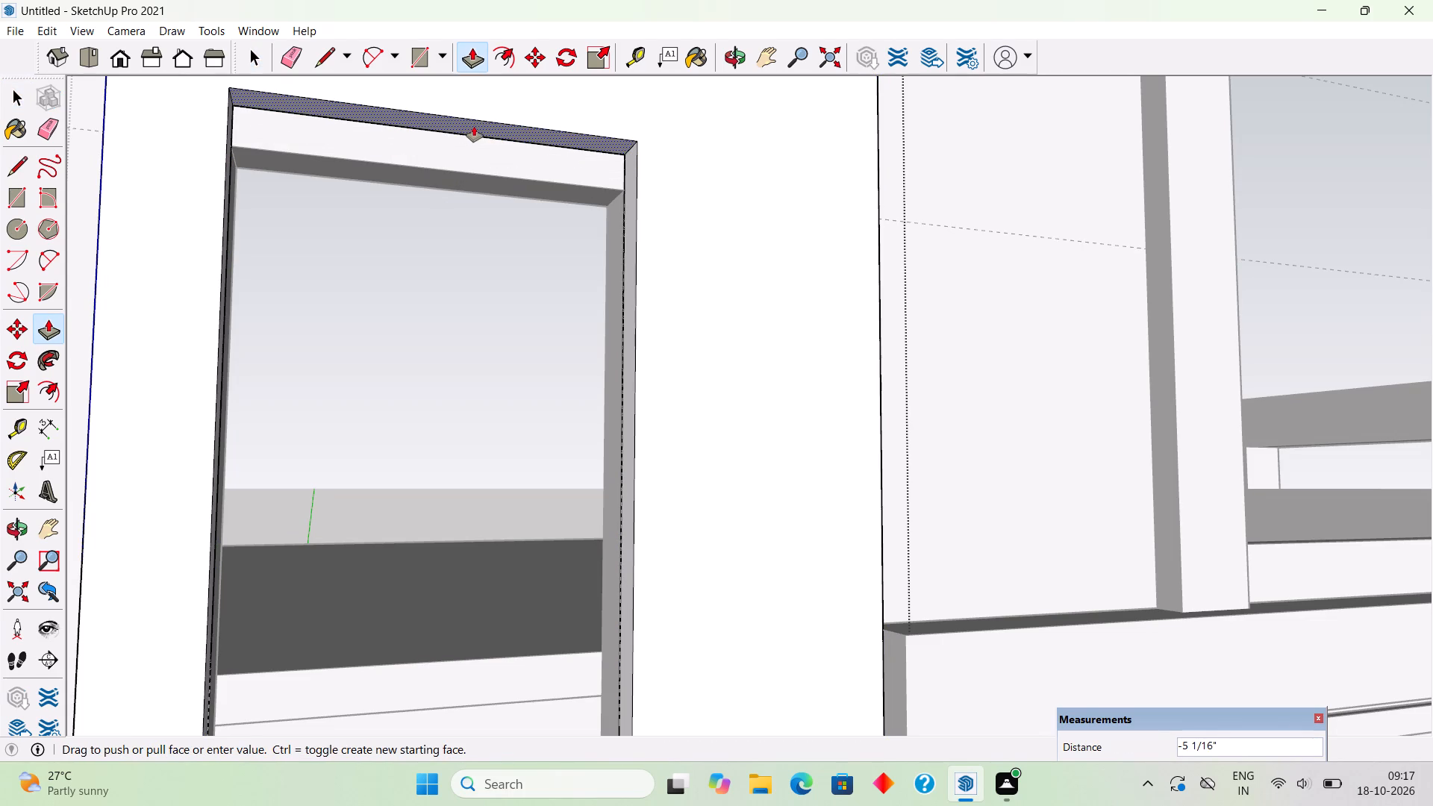
type("6\"")
key("Return")
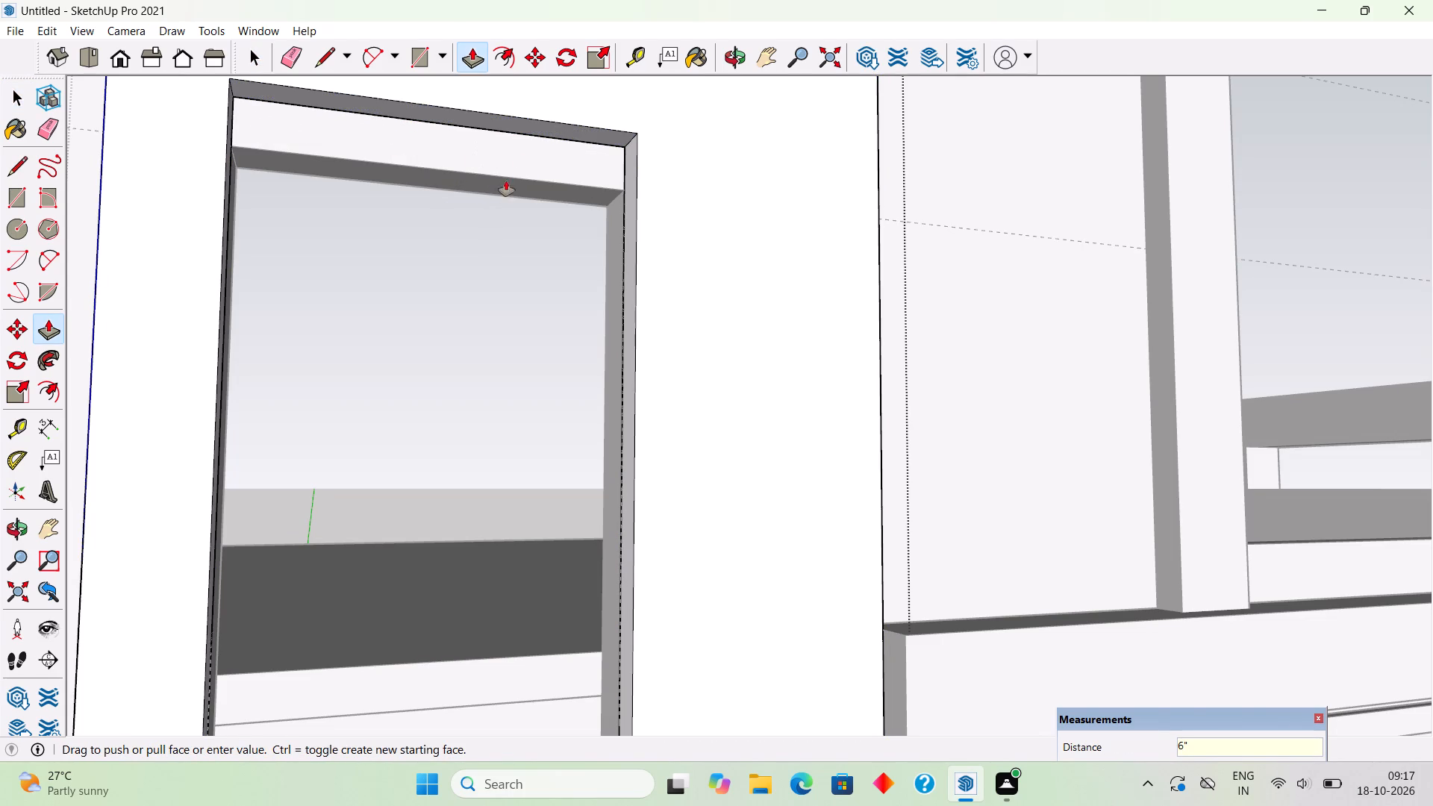
Push the bottom face of the panel's tall opening down 6", and extend it by another 6".
scroll(539, 148, "down", 20)
scroll(539, 148, "down", 5)
scroll(550, 337, "down", 4)
middle_click_drag(547, 399, 526, 542)
scroll(540, 581, "up", 6)
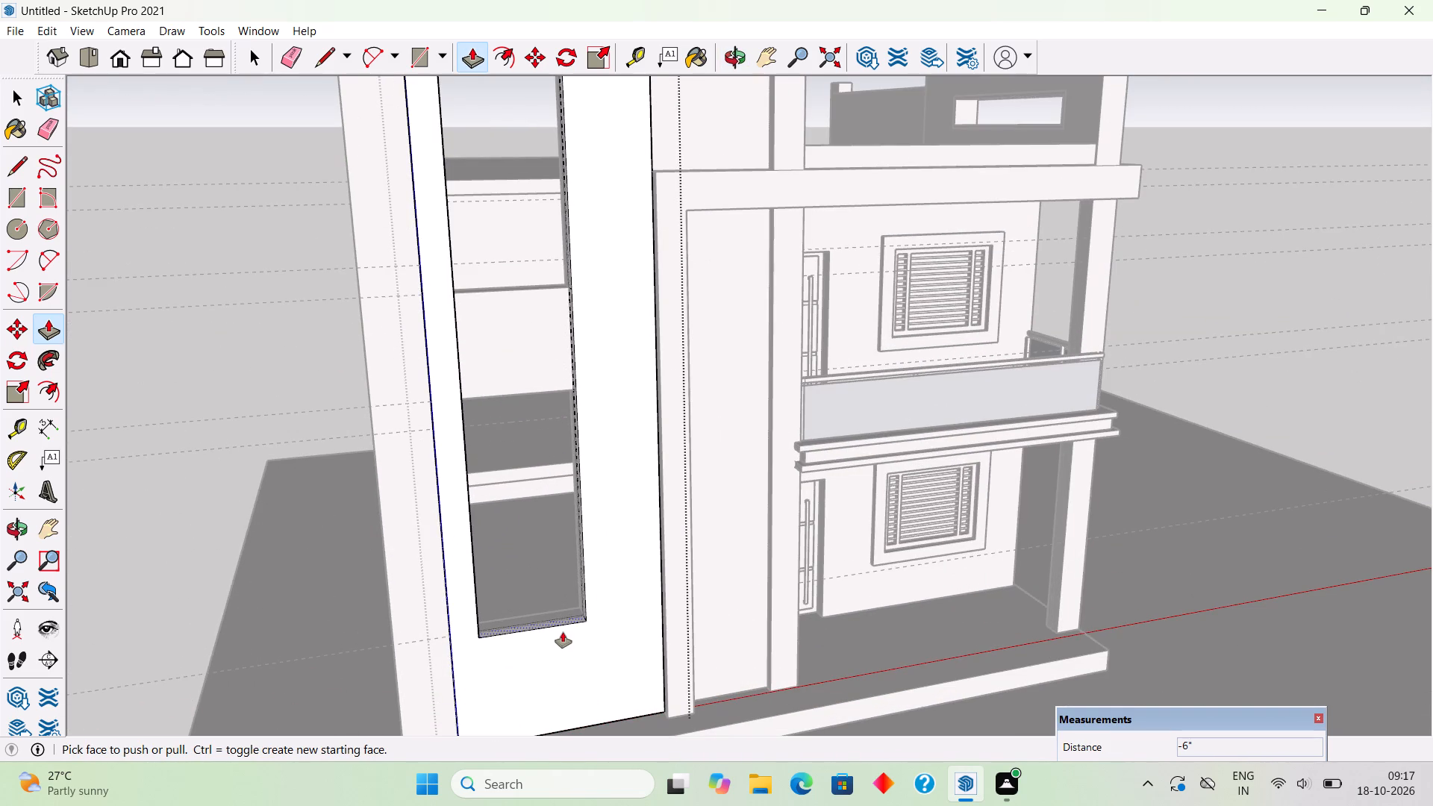
left_click(563, 623)
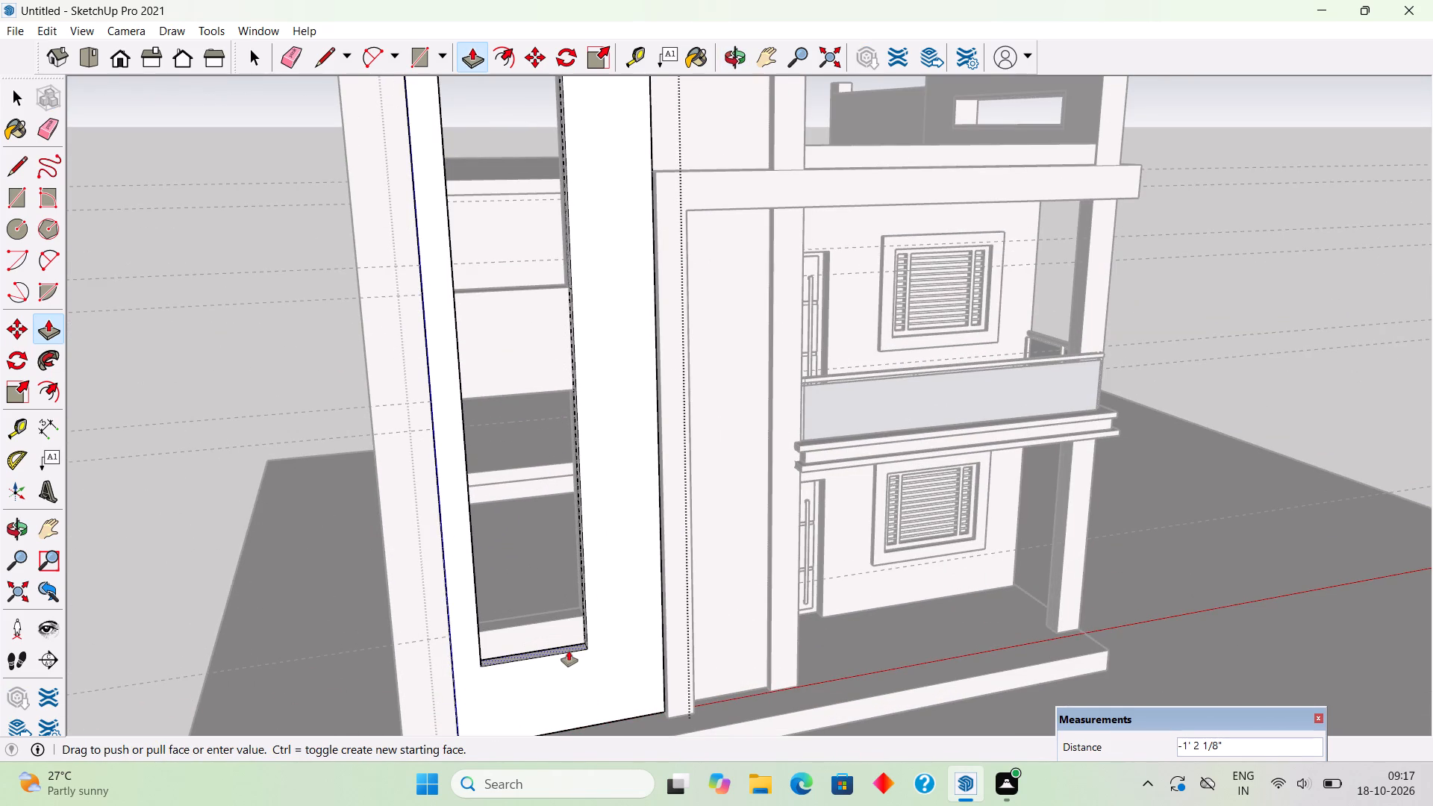
type("6\"")
key("Return")
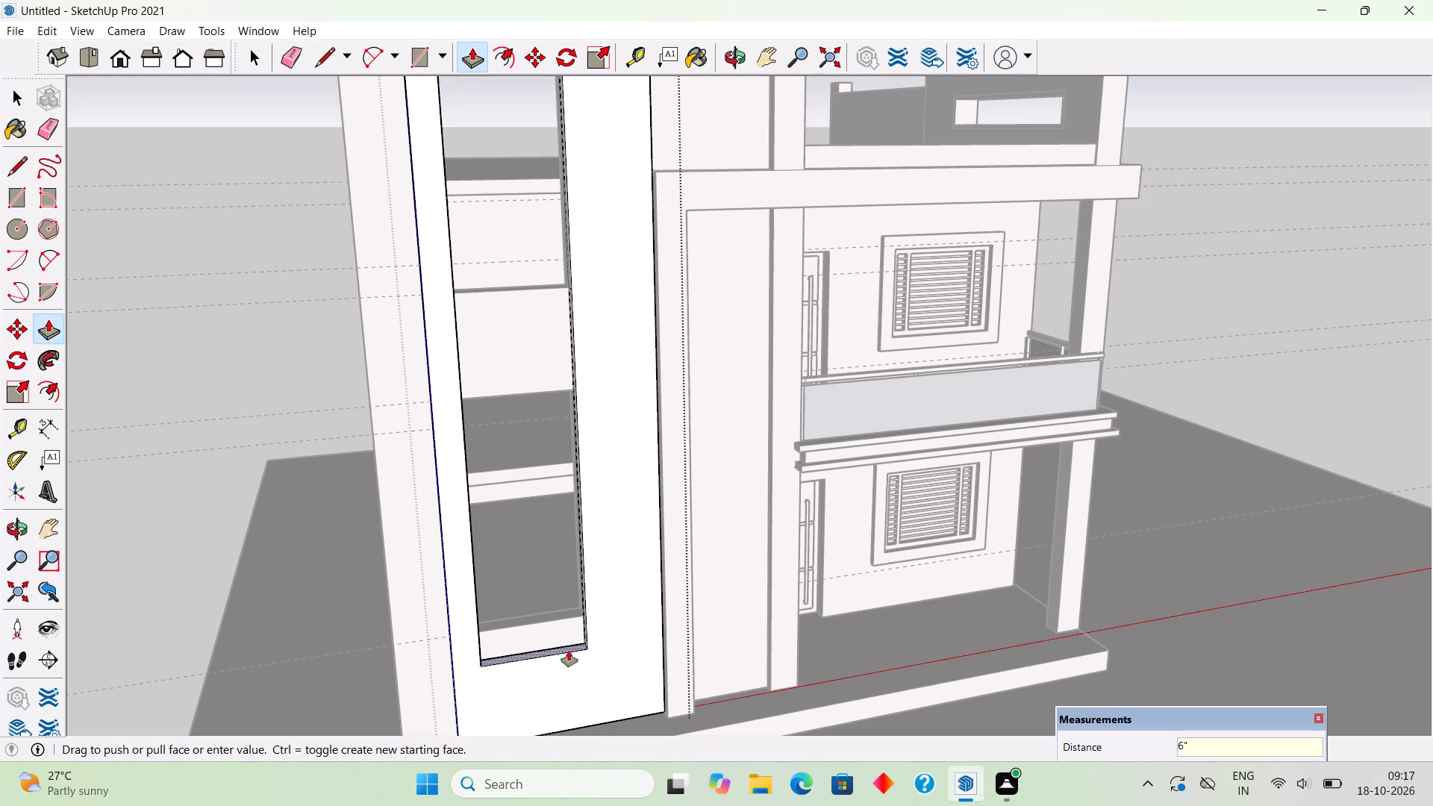
scroll(581, 604, "up", 7)
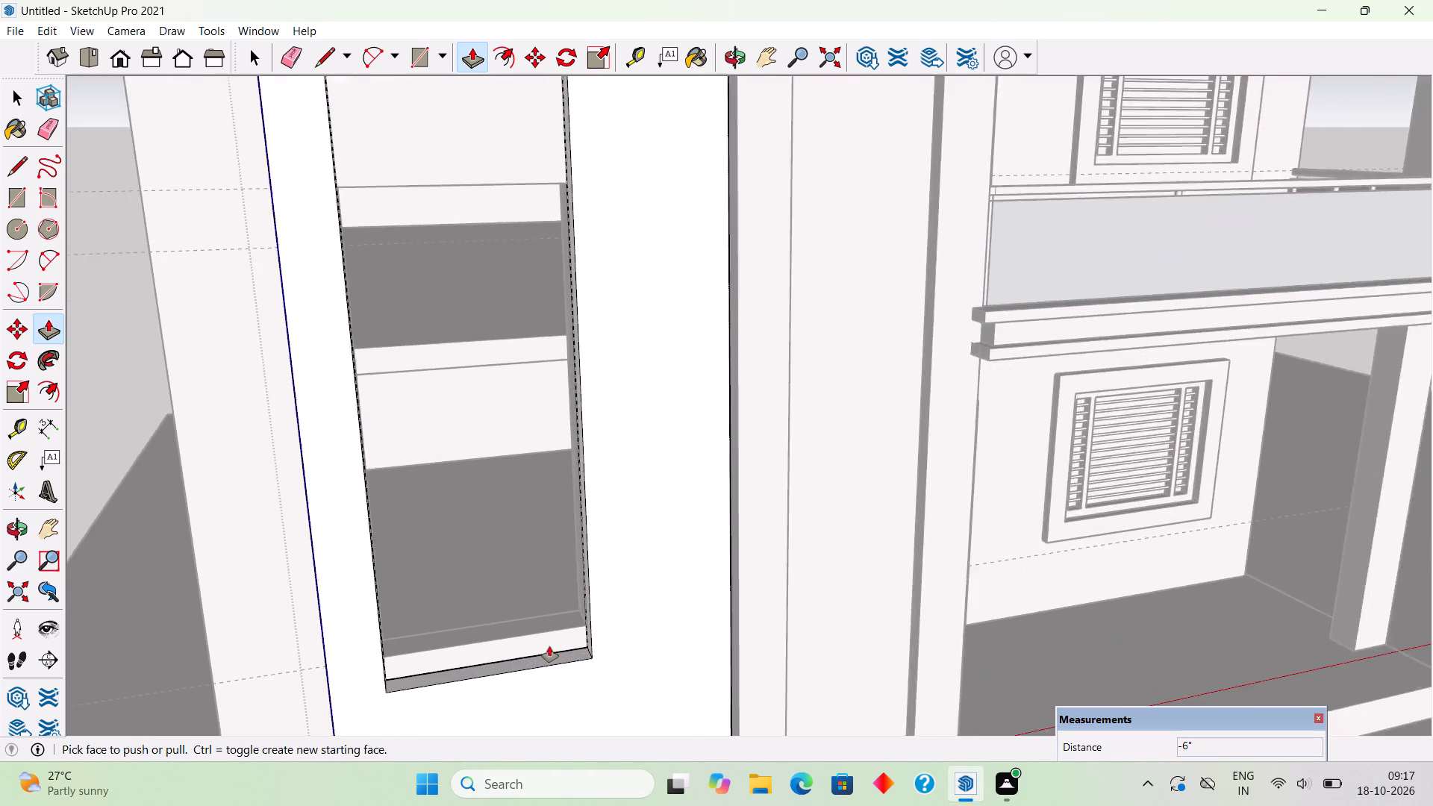
scroll(549, 646, "up", 3)
left_click(553, 663)
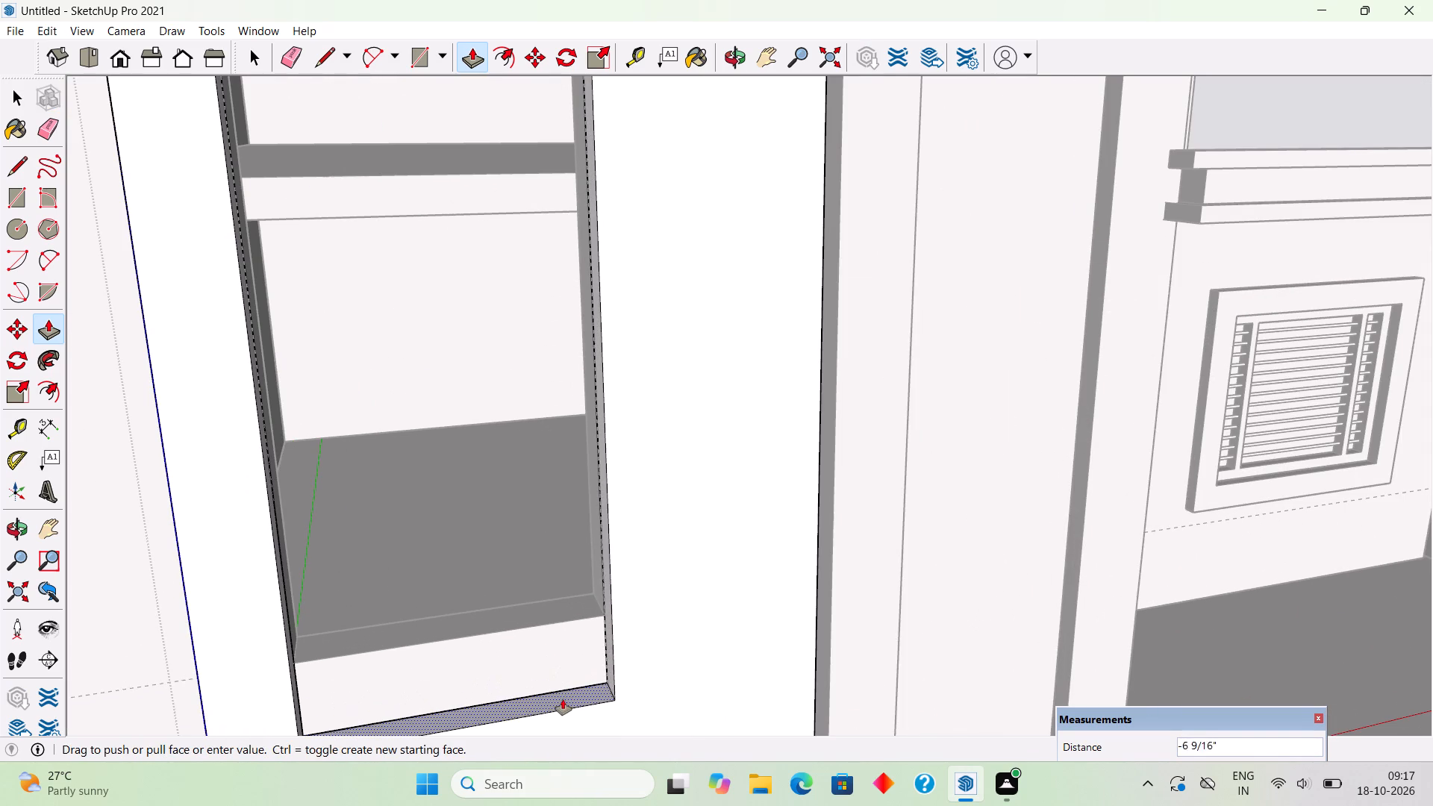
type("6\"")
key("Return")
key("space")
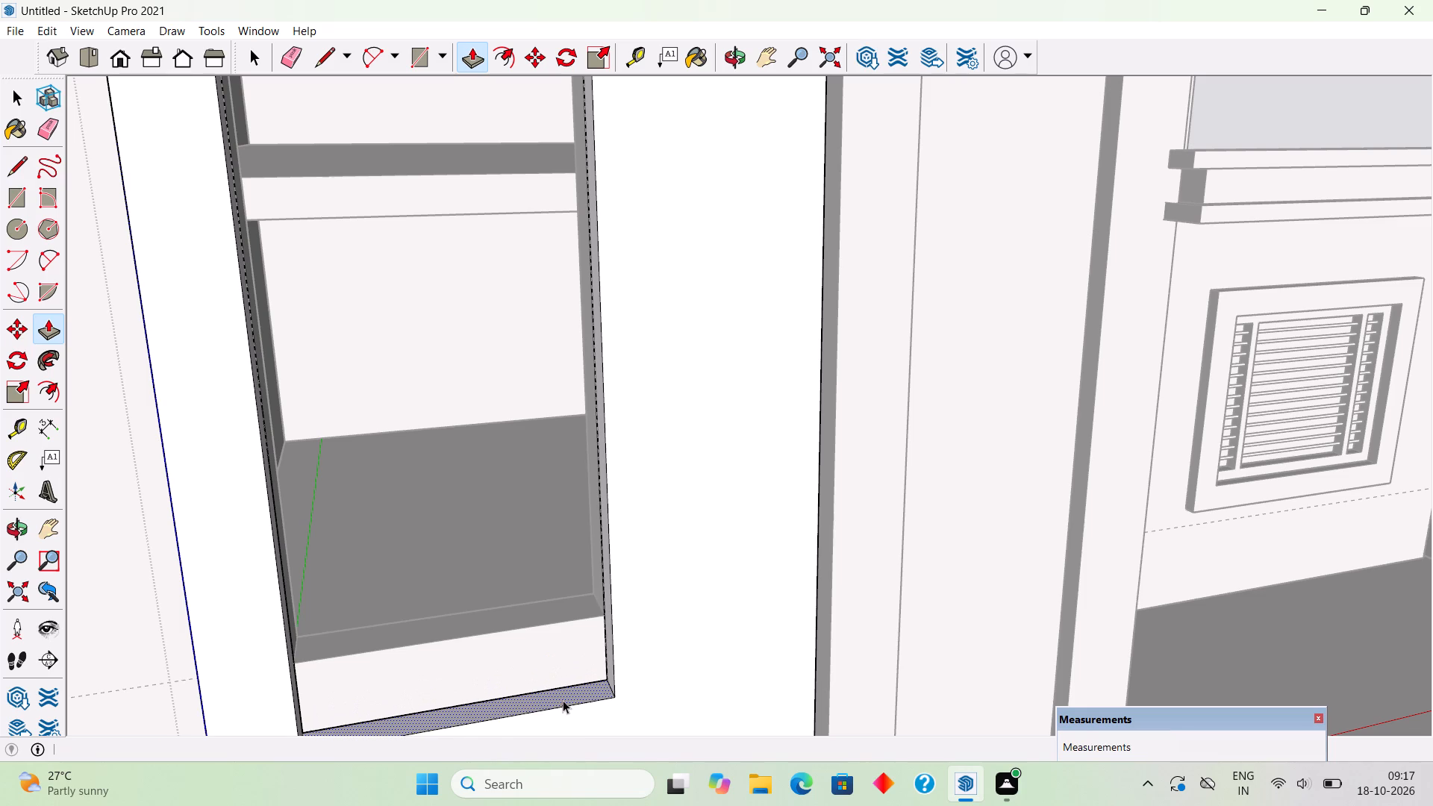
Open the tall wall group behind the panel and pull the lower opening's sill face up 2'.
key("space")
triple_click(544, 663)
middle_click_drag(559, 618, 545, 702)
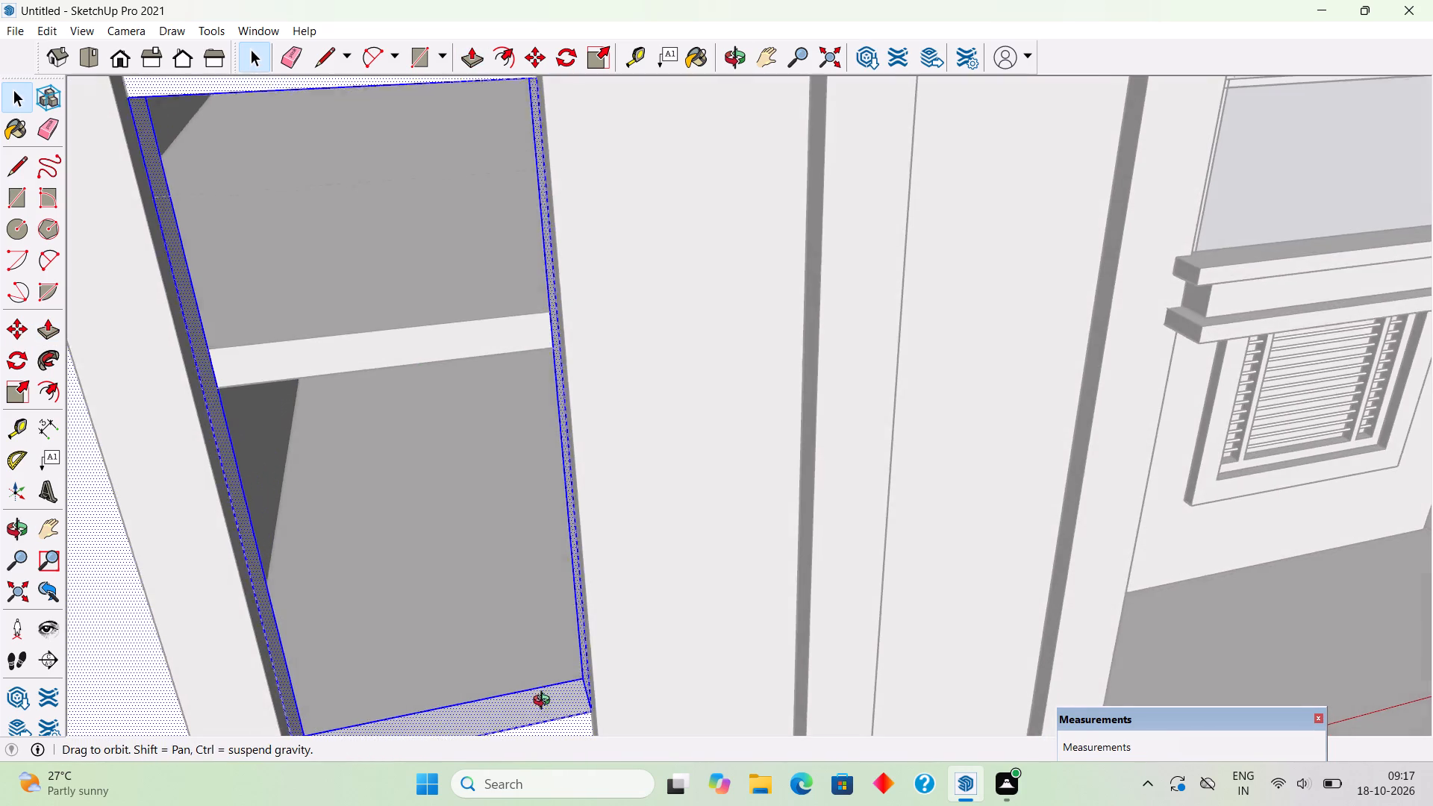
middle_click_drag(545, 702, 545, 703)
scroll(540, 602, "down", 6)
scroll(507, 679, "up", 6)
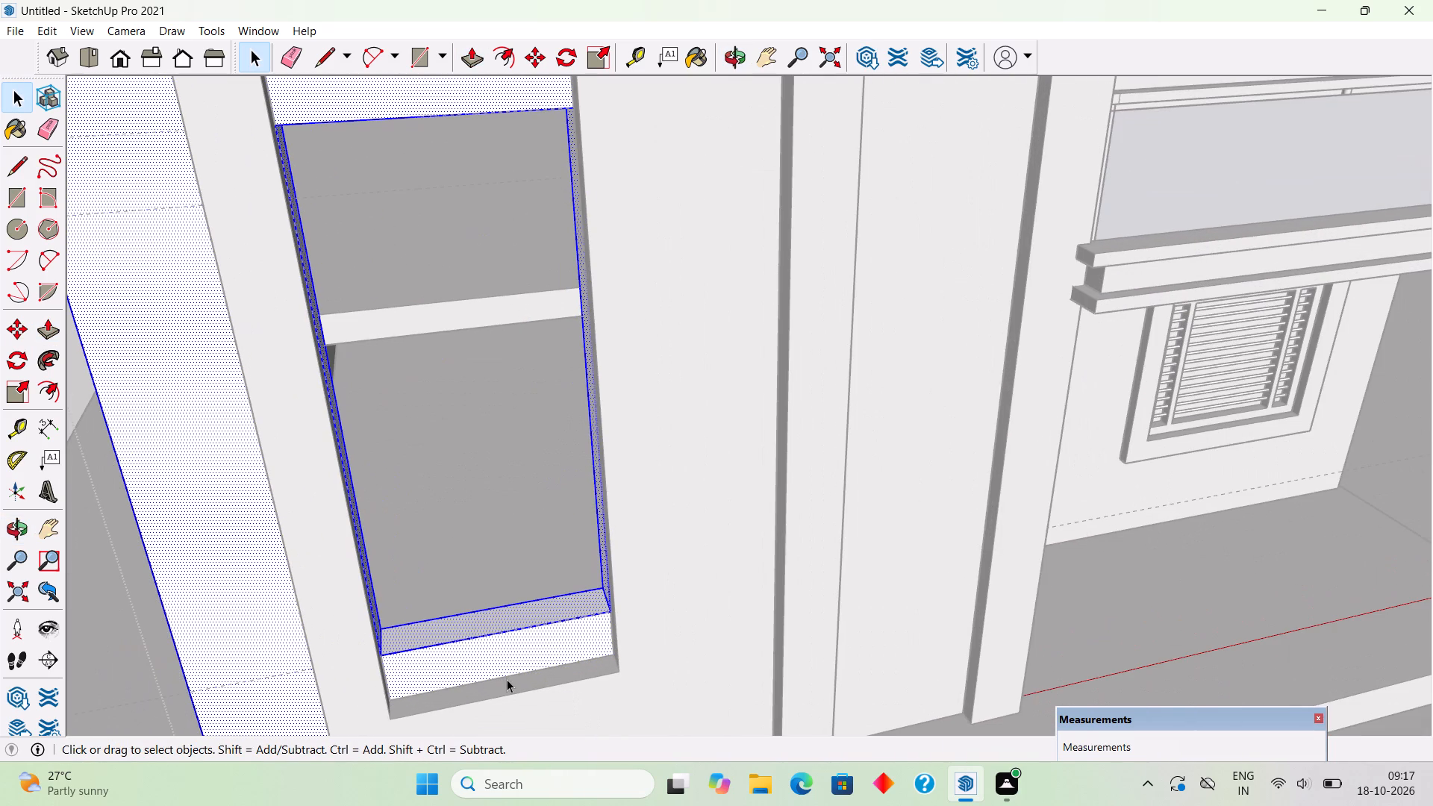
key("p")
left_click(509, 611)
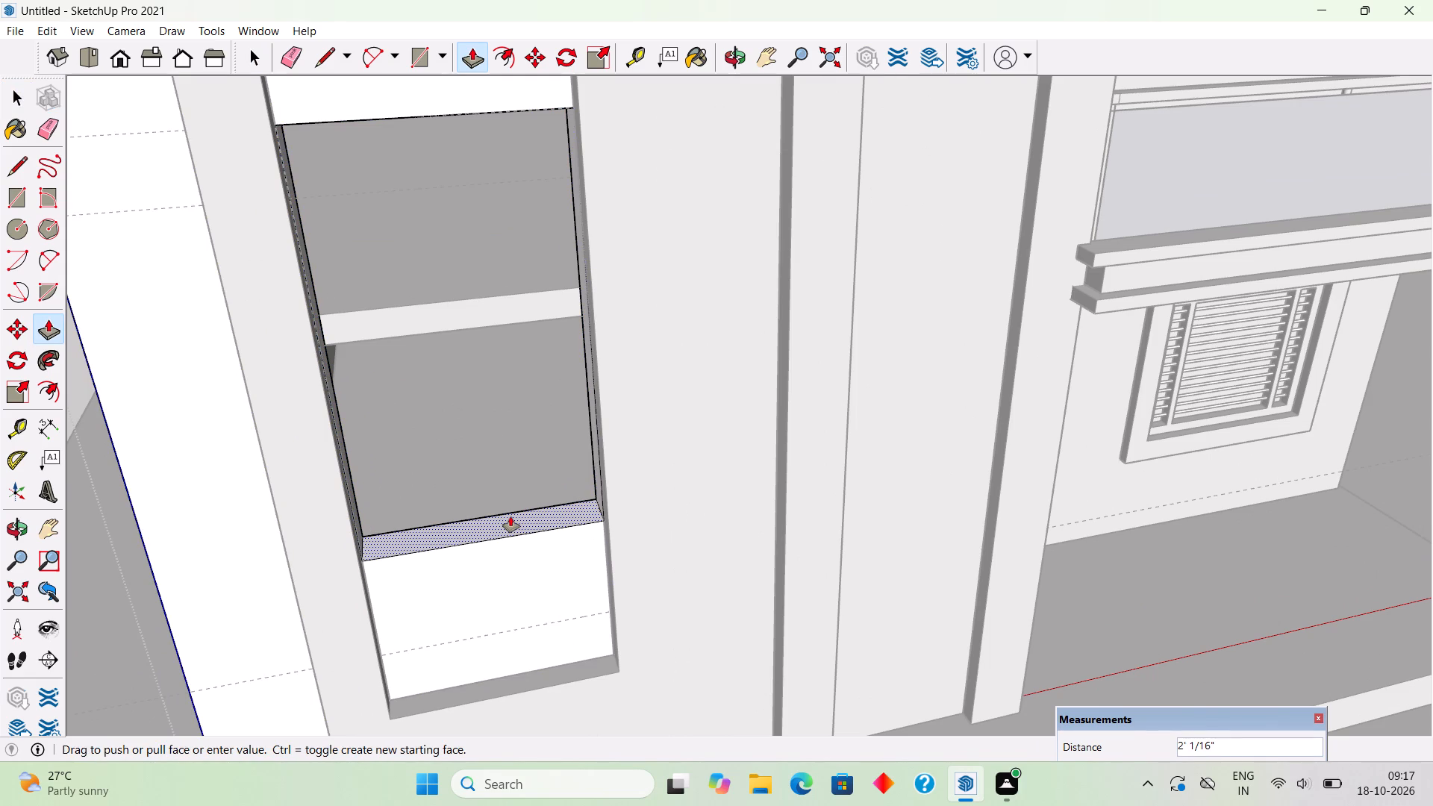
type("2'")
key("Return")
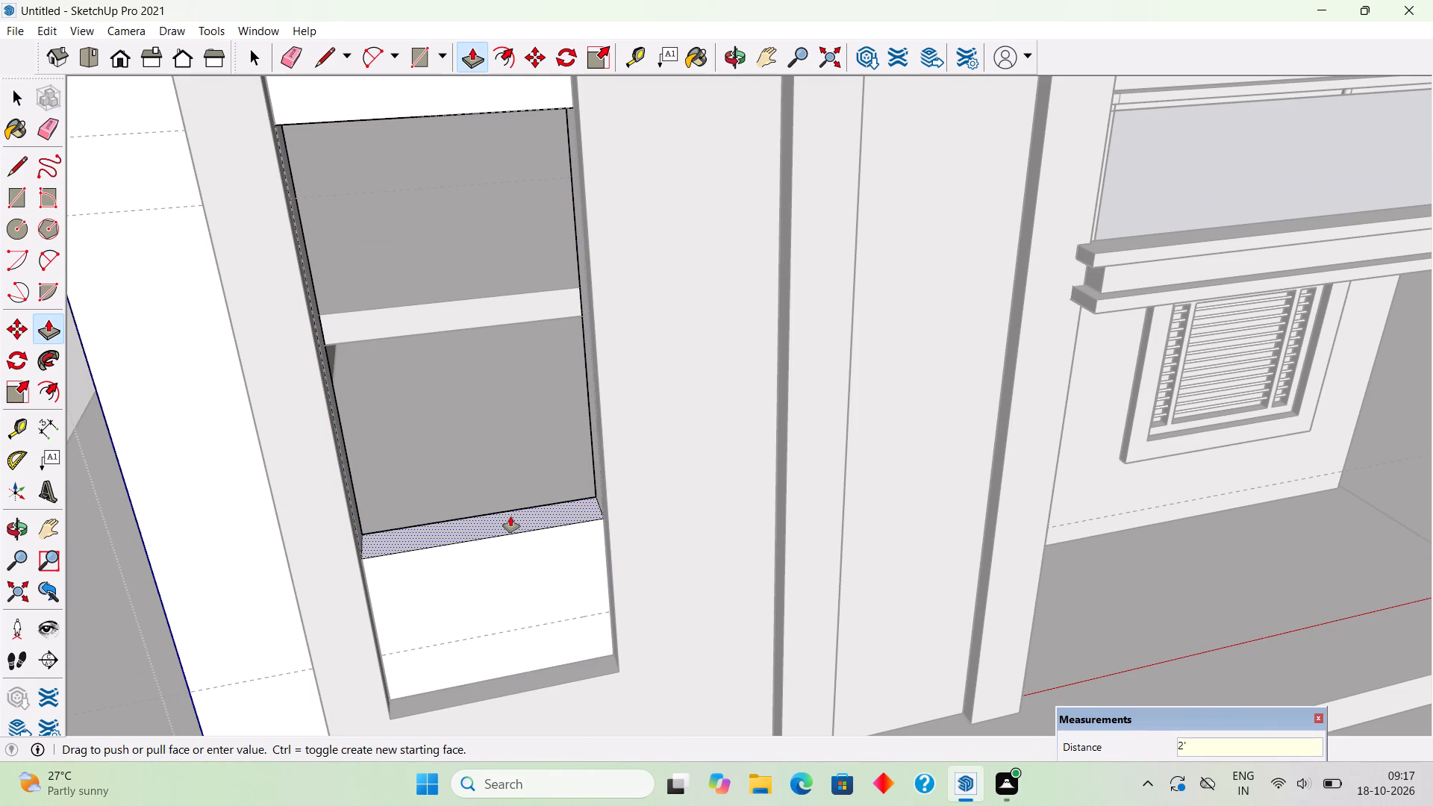
scroll(511, 516, "up", 1)
scroll(511, 516, "down", 7)
scroll(558, 458, "down", 4)
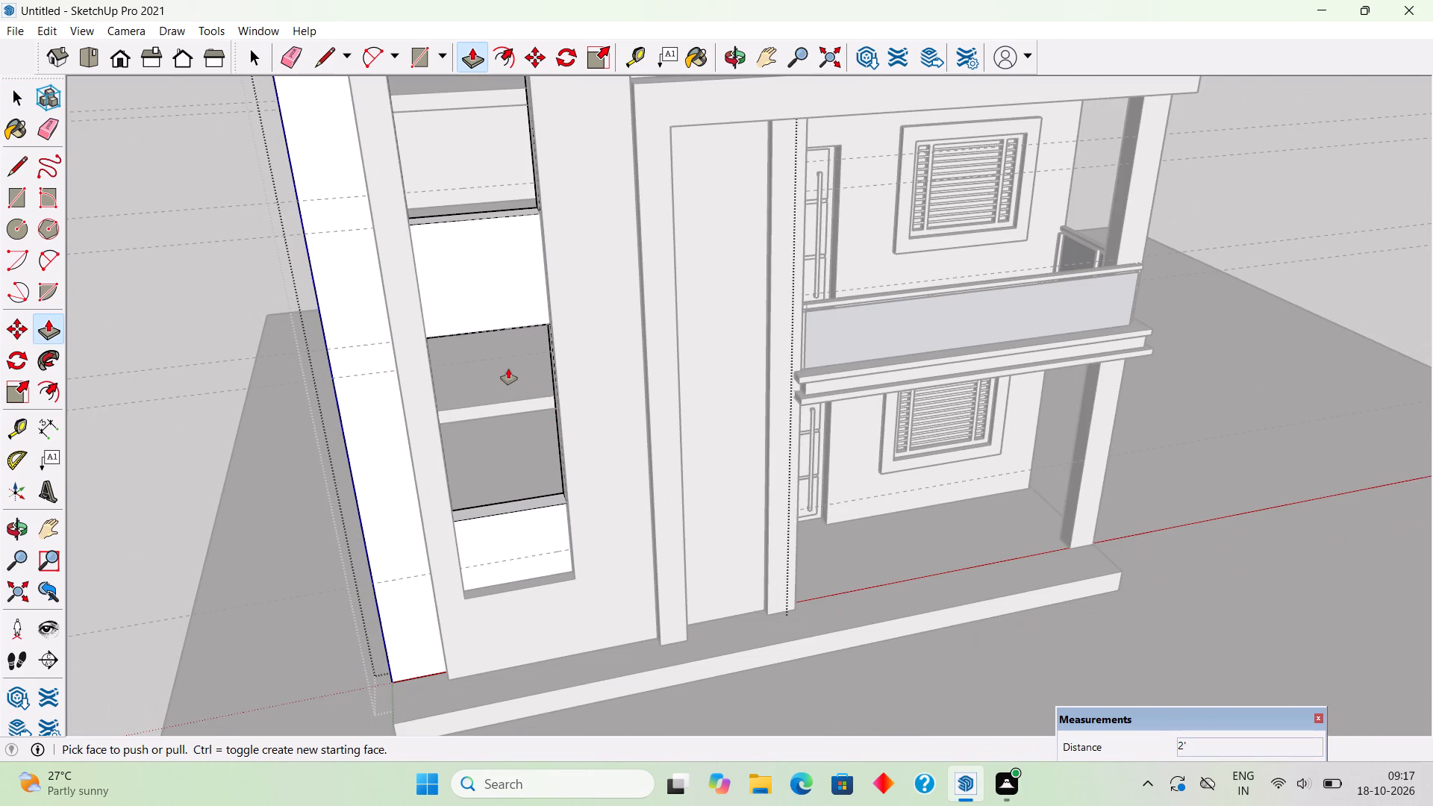
Pull the left jamb face of the tall wall's lower opening inward 8".
middle_click_drag(536, 442, 587, 522)
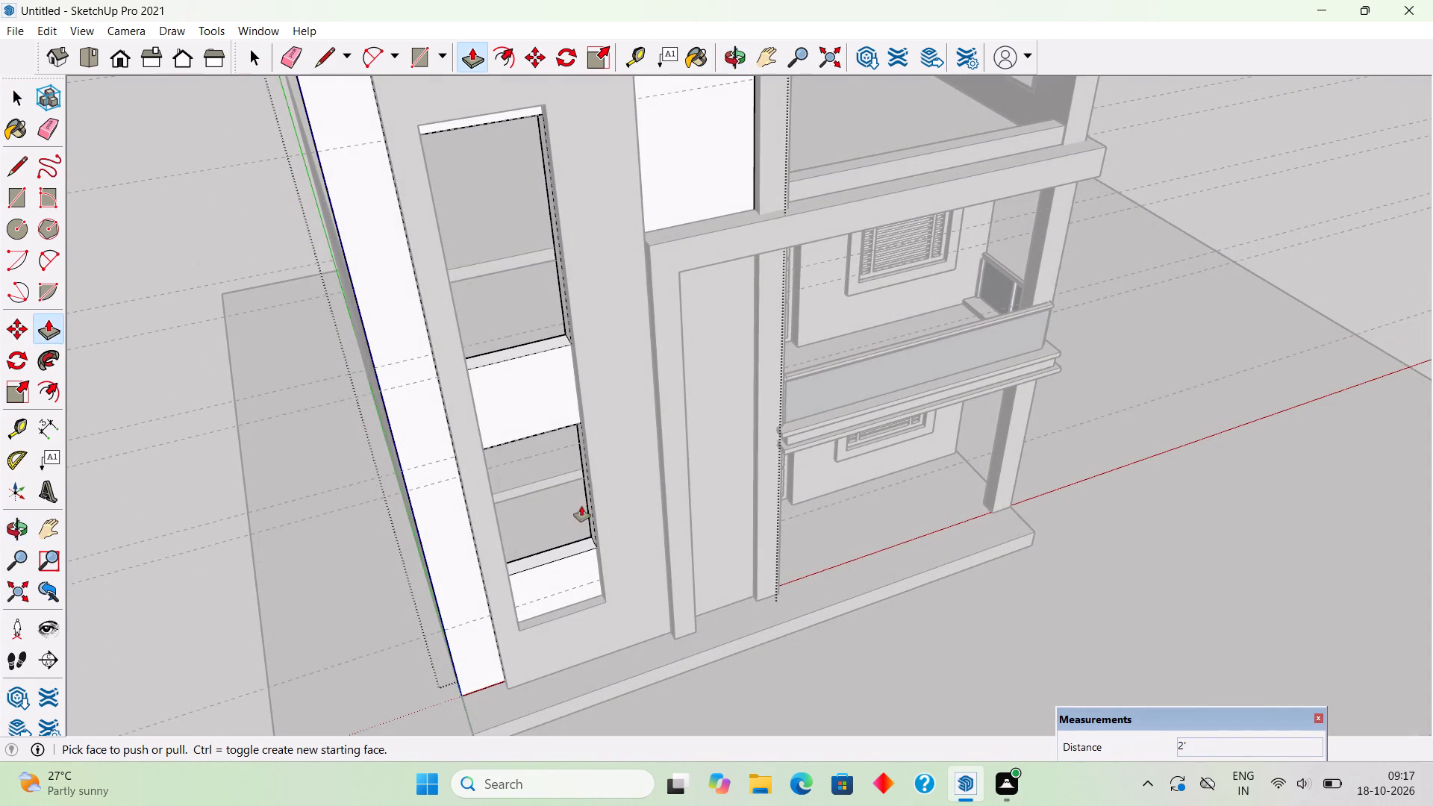
scroll(587, 481, "up", 5)
left_click(587, 481)
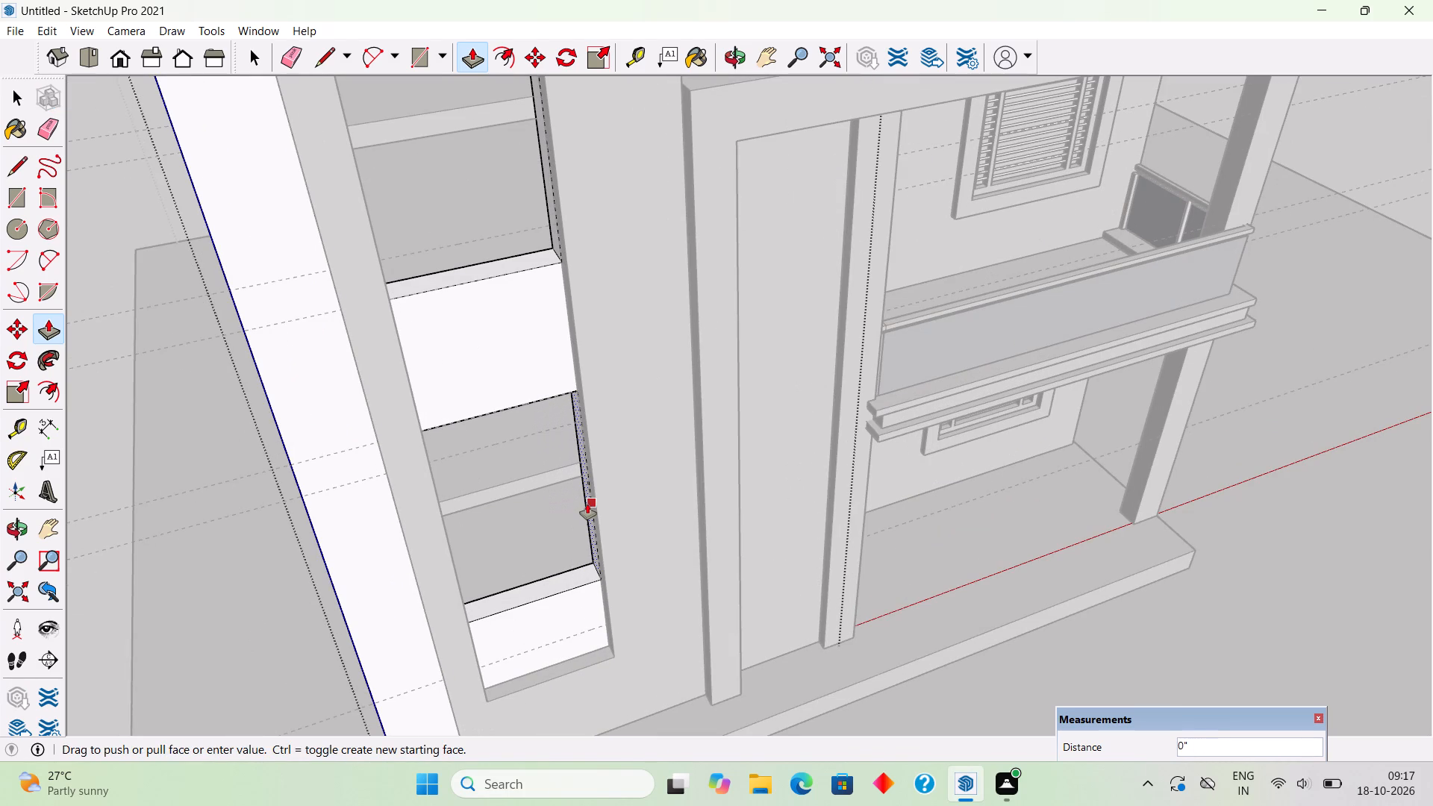
key("space")
middle_click_drag(450, 499, 180, 416)
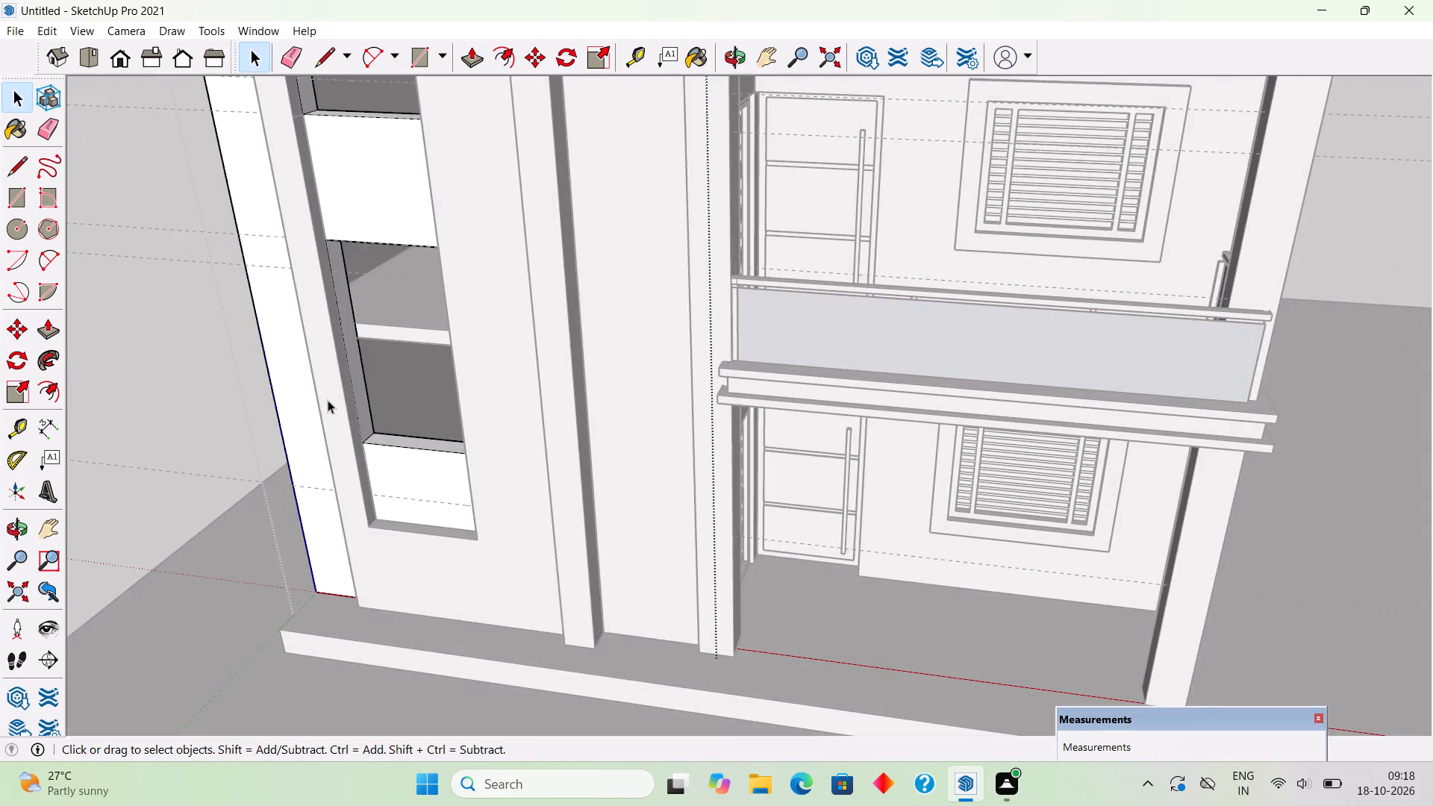
scroll(334, 397, "up", 5)
double_click(372, 385)
key("p")
left_click(372, 384)
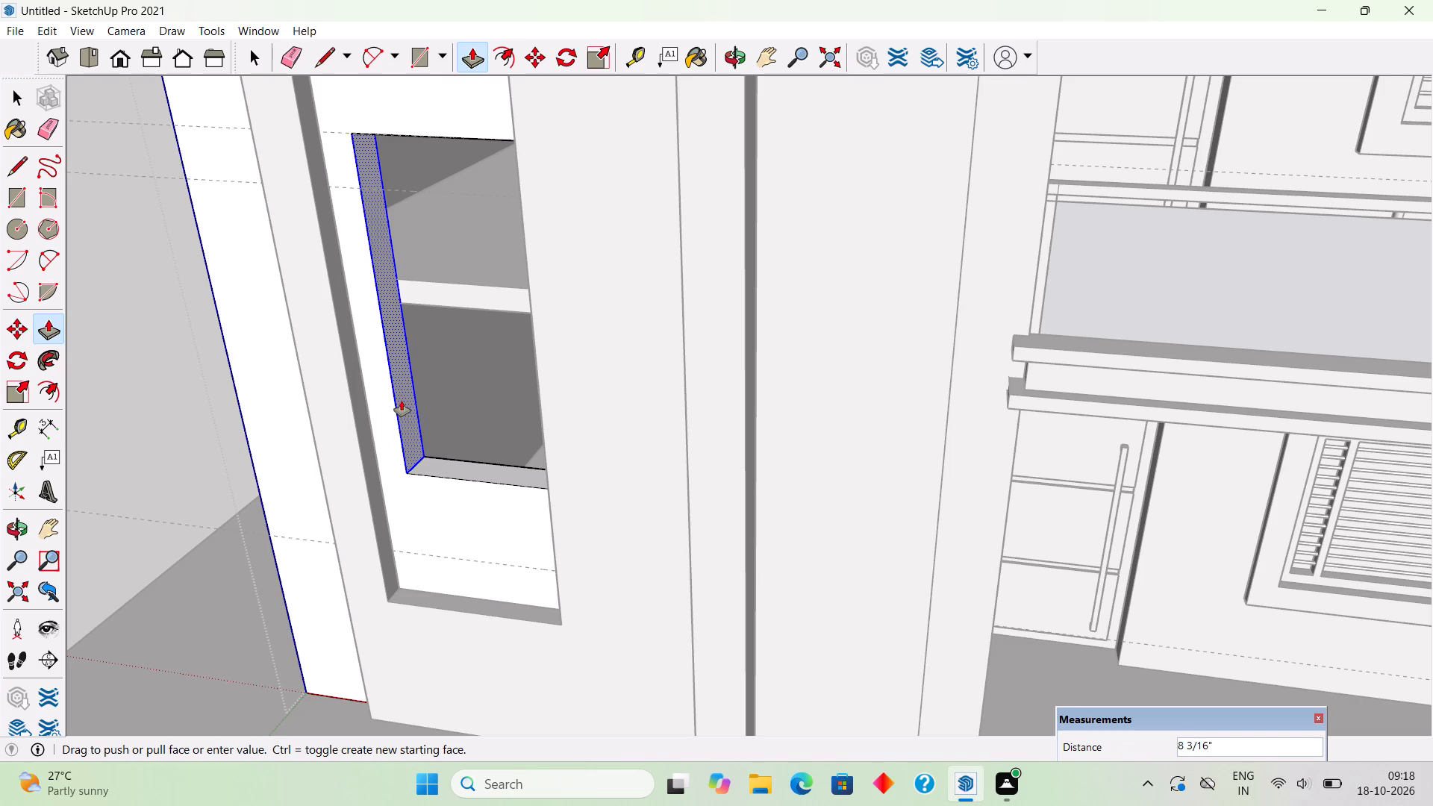
type("8\"")
key("Return")
Pull the head face of the tall wall's upper opening down 8".
scroll(402, 401, "down", 5)
scroll(402, 401, "up", 1)
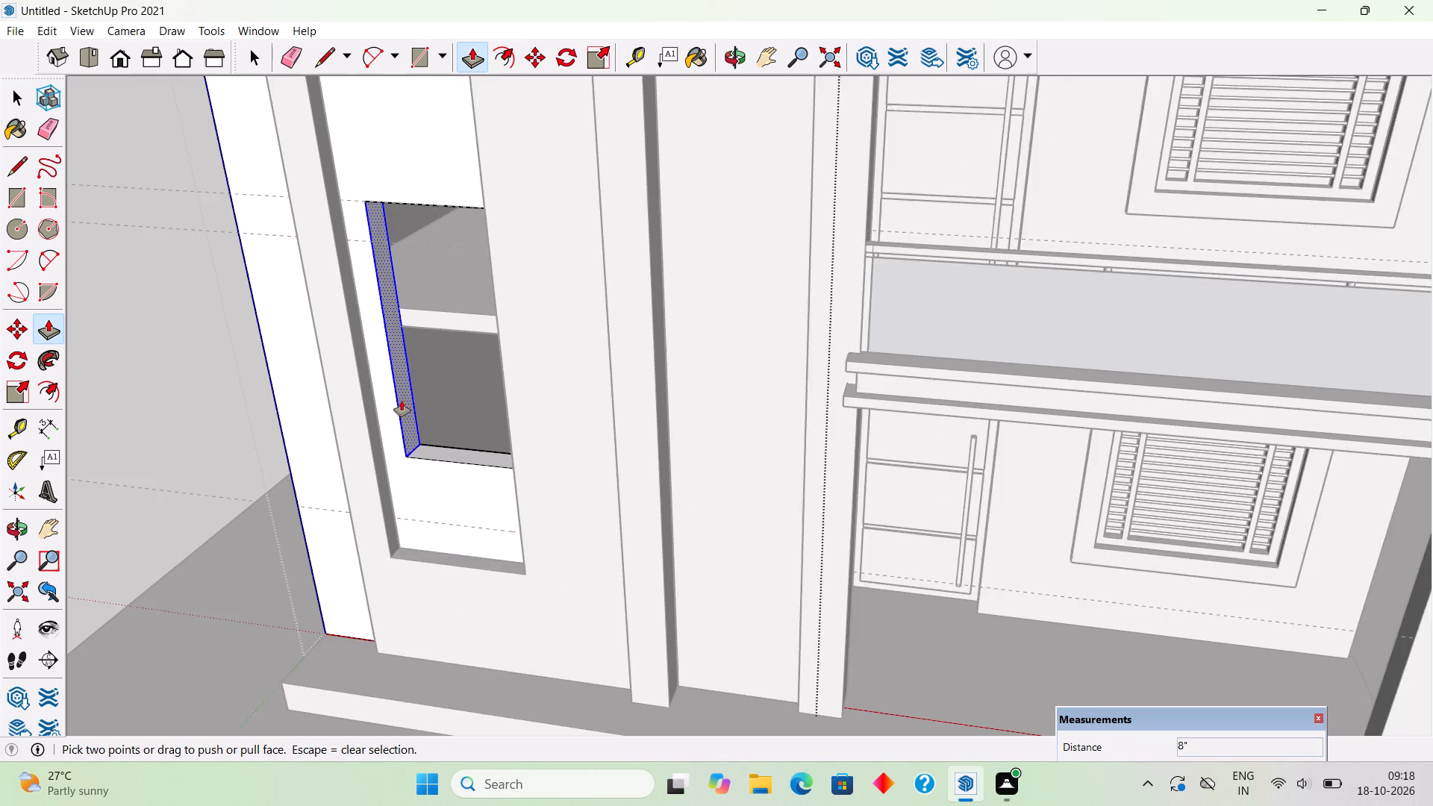
scroll(402, 401, "down", 10)
middle_click_drag(434, 373, 934, 269)
middle_click_drag(664, 292, 567, 363)
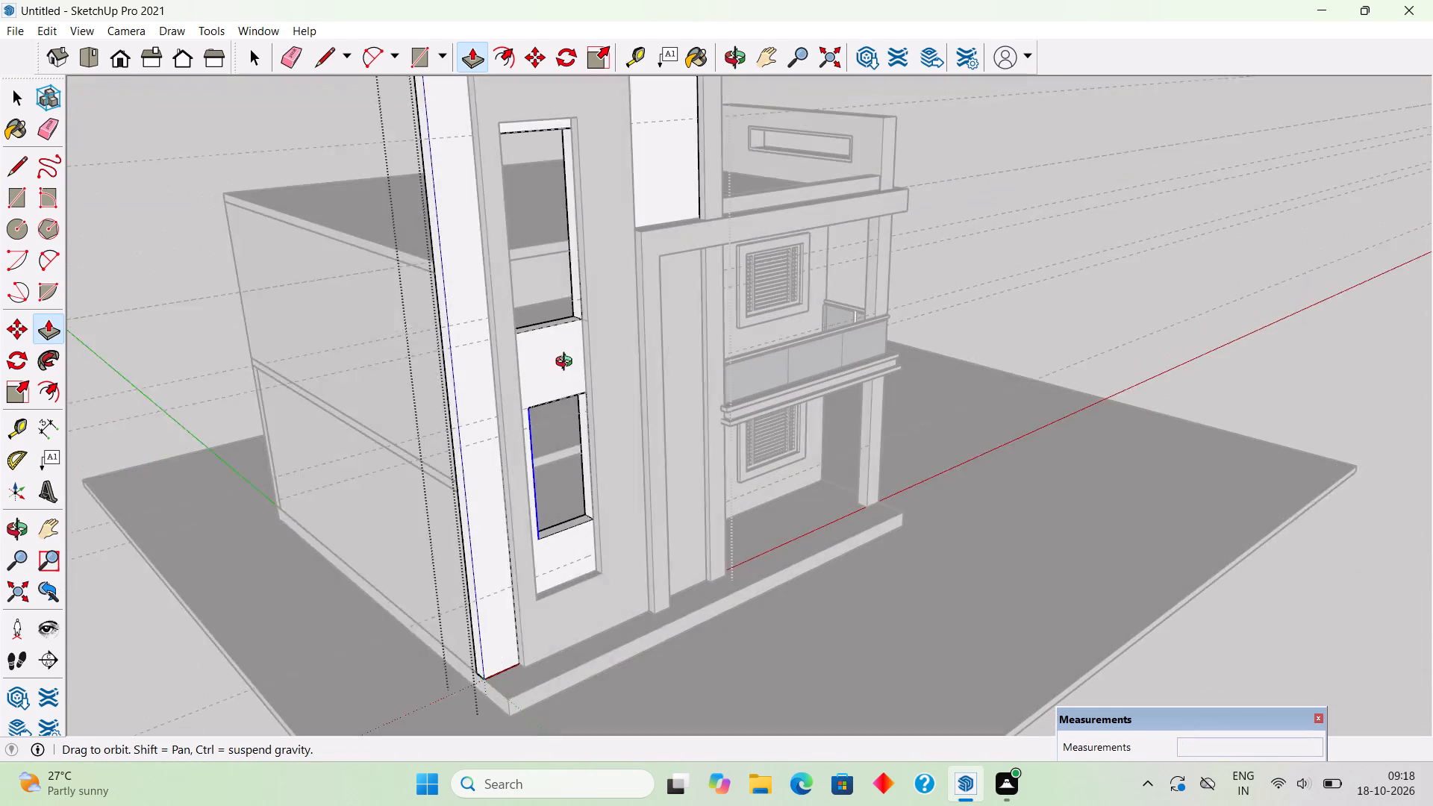
middle_click_drag(567, 363, 508, 371)
scroll(505, 102, "up", 7)
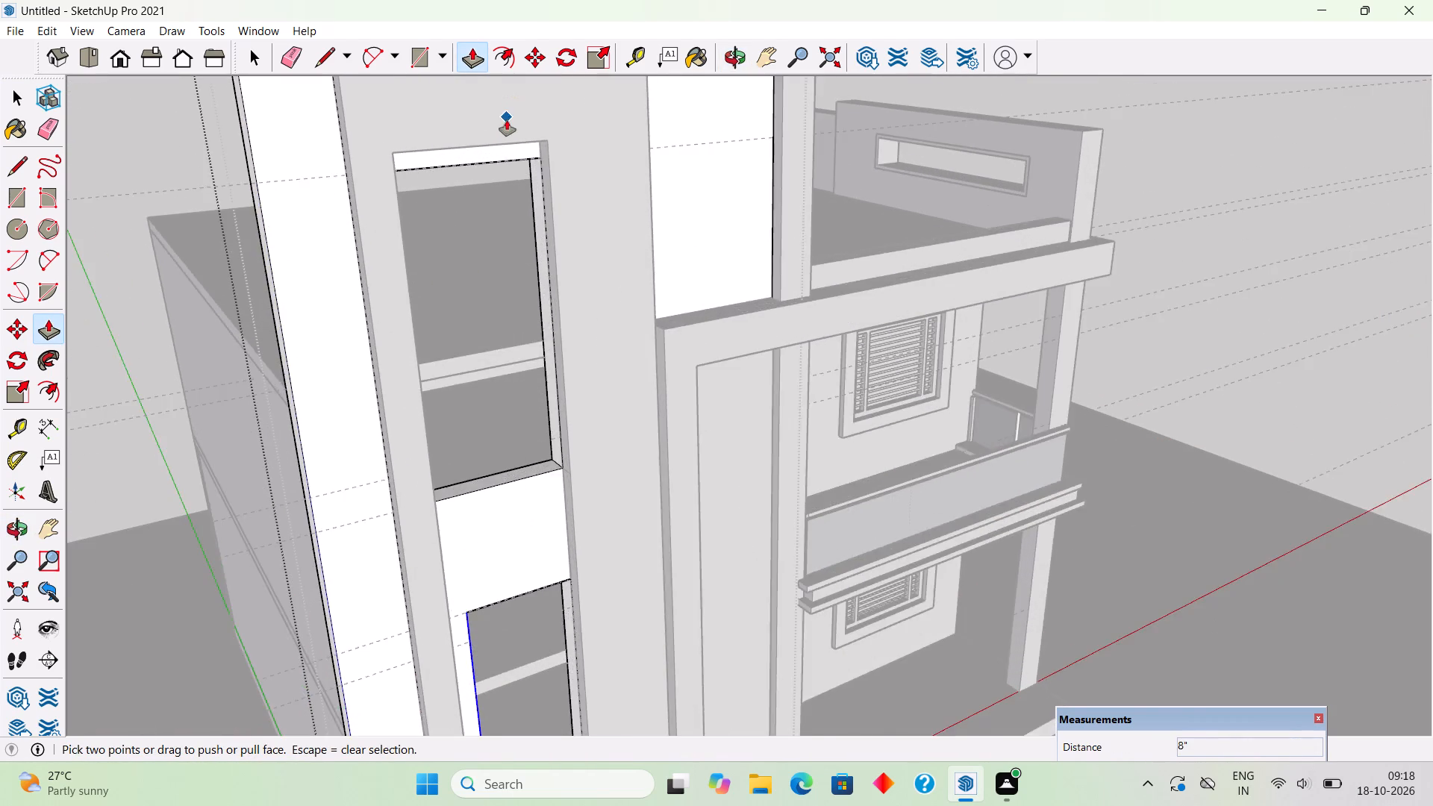
scroll(507, 120, "up", 4)
key("space")
scroll(499, 199, "down", 2)
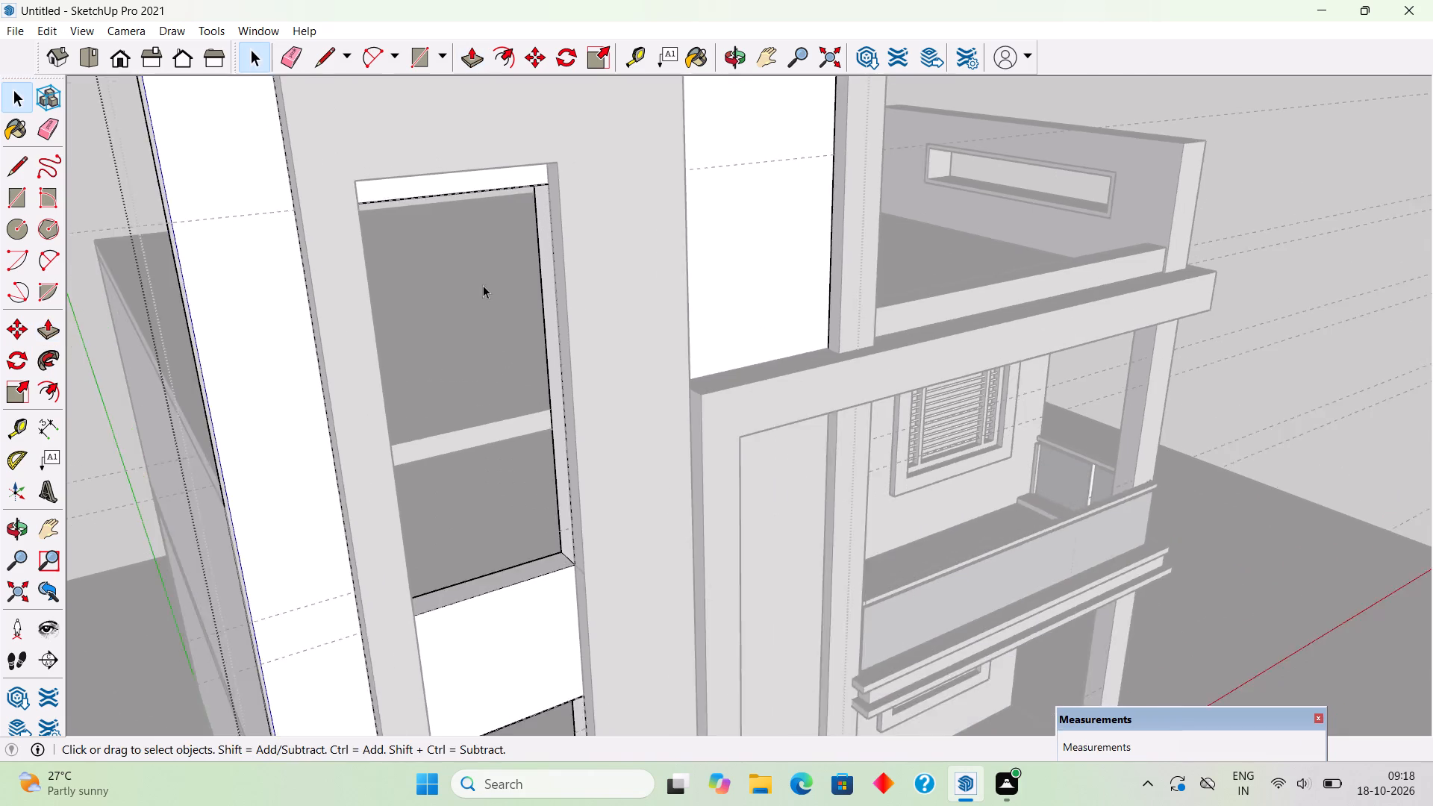
scroll(483, 285, "down", 3)
middle_click_drag(481, 290, 453, 187)
scroll(446, 173, "down", 6)
scroll(437, 307, "down", 7)
scroll(432, 183, "up", 2)
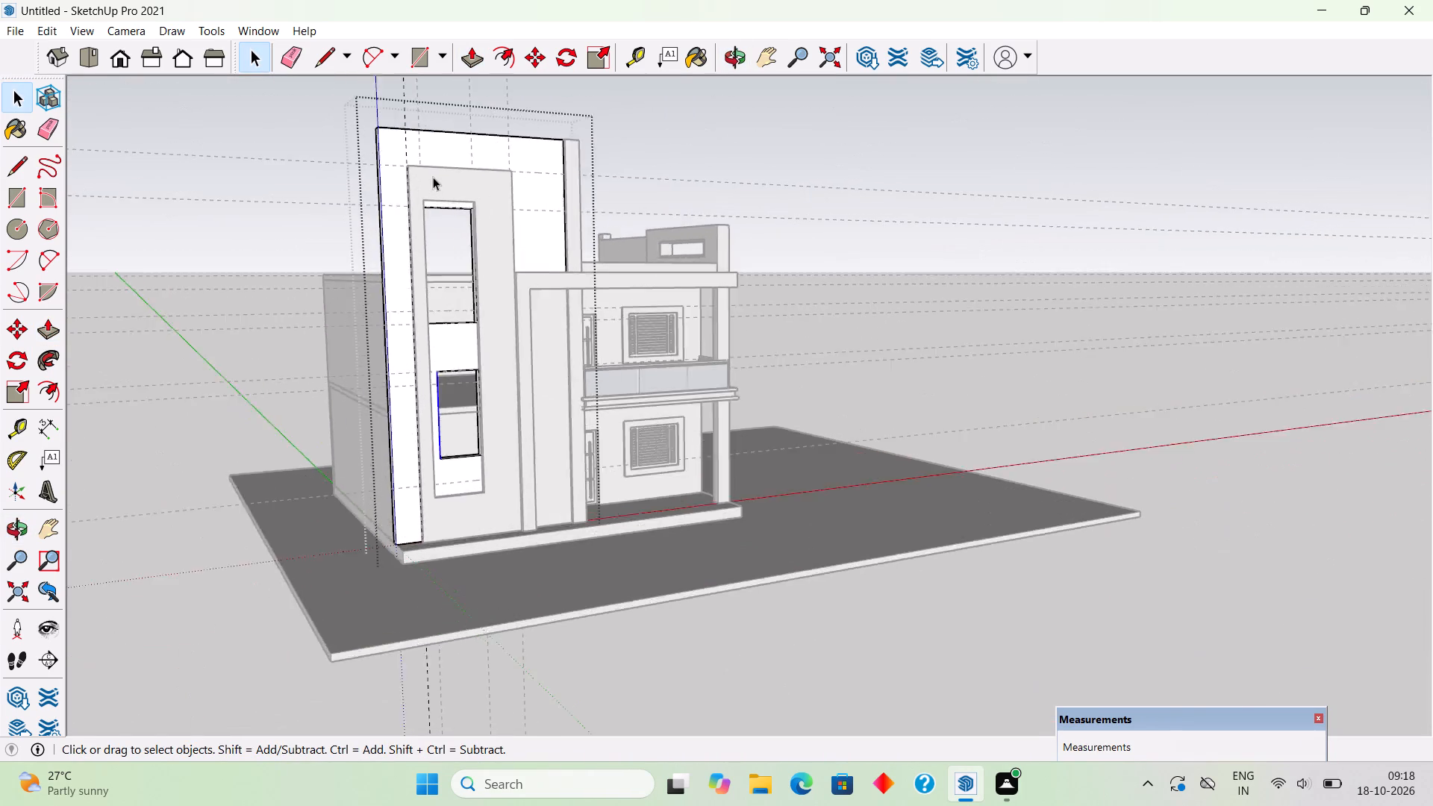
scroll(433, 177, "up", 11)
middle_click_drag(474, 248, 481, 164)
scroll(504, 111, "up", 6)
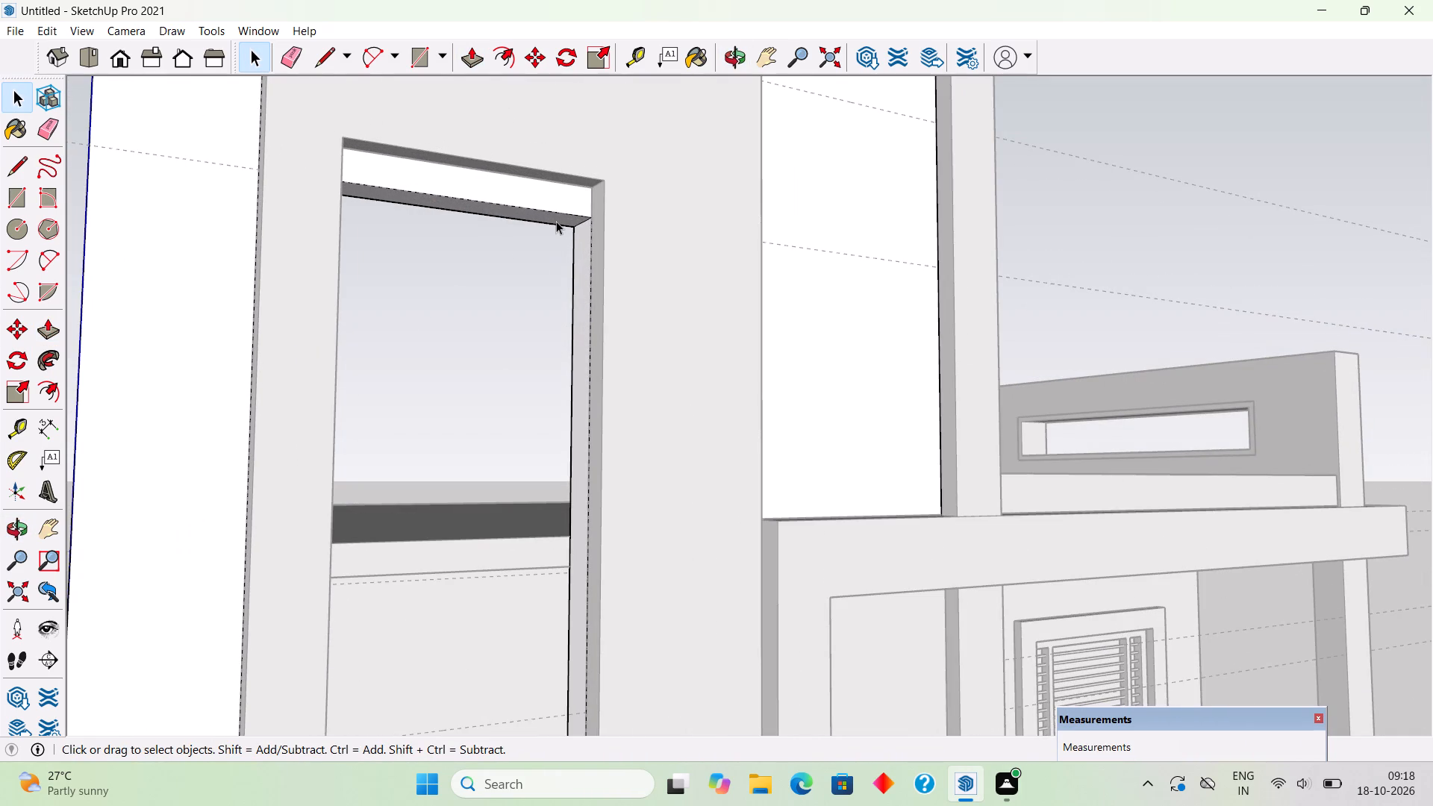
left_click(556, 221)
key("p")
left_click(556, 221)
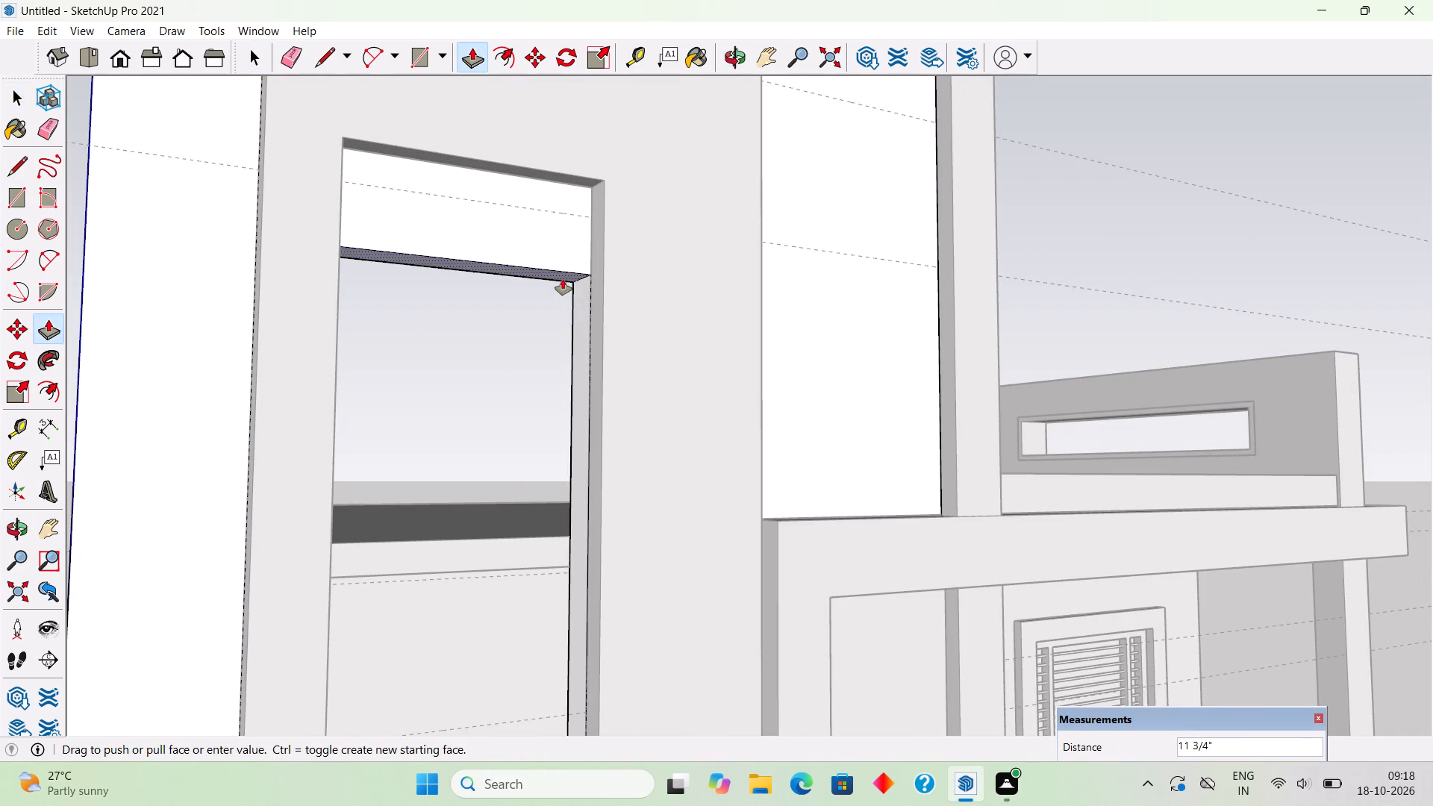
type("8\"")
key("Return")
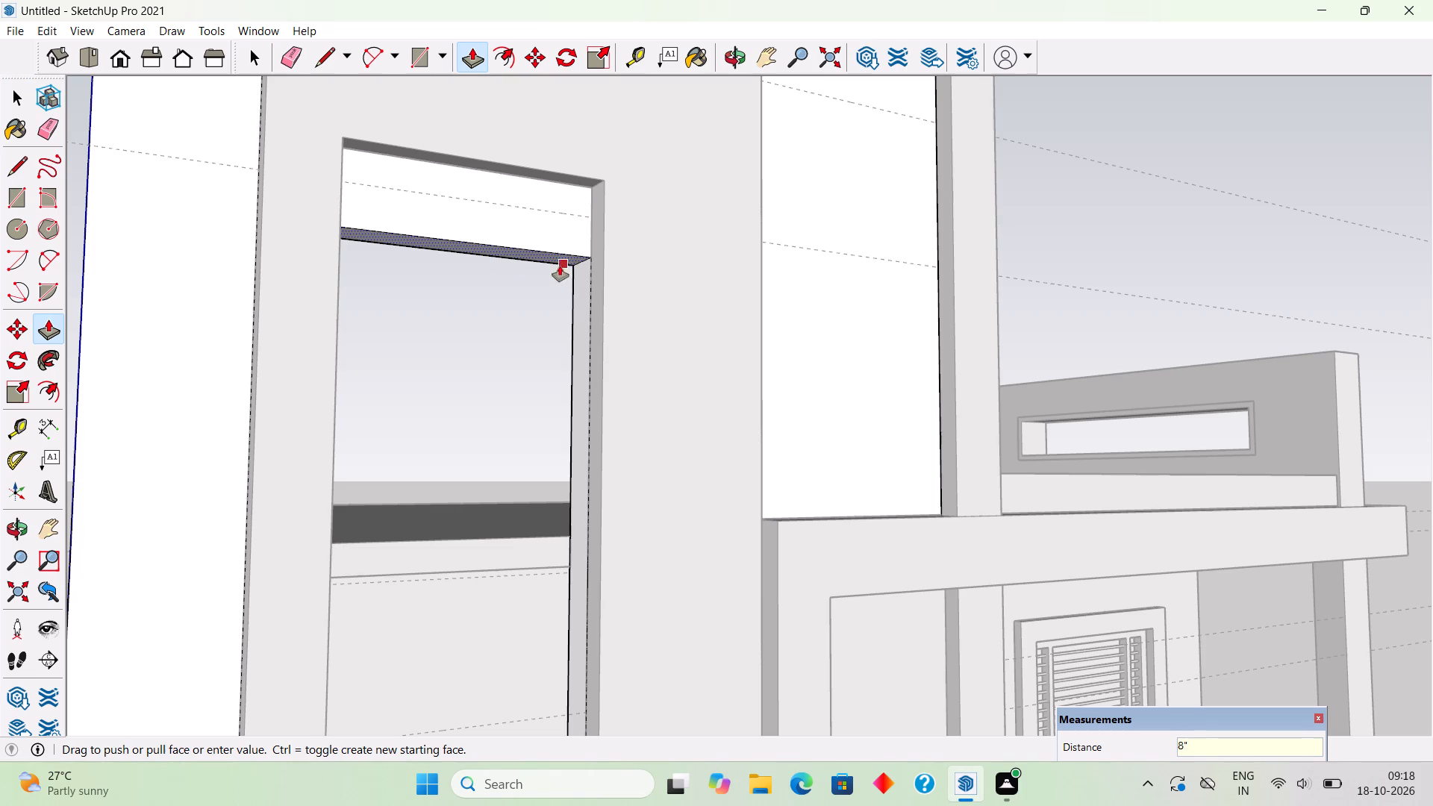
Lower the upper opening's head face by another 2", and by a further 1'.
left_click(553, 258)
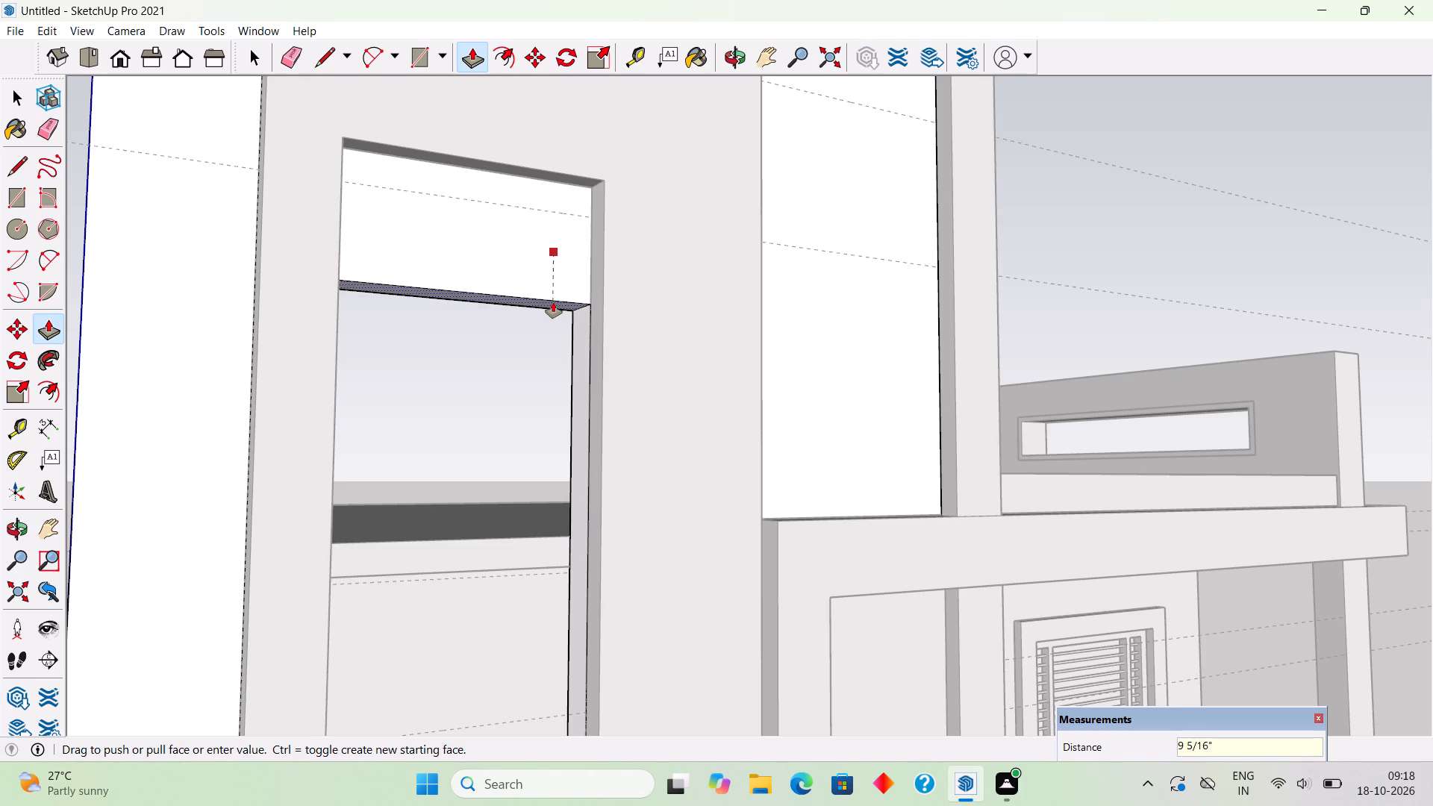
type("2\"")
key("Return")
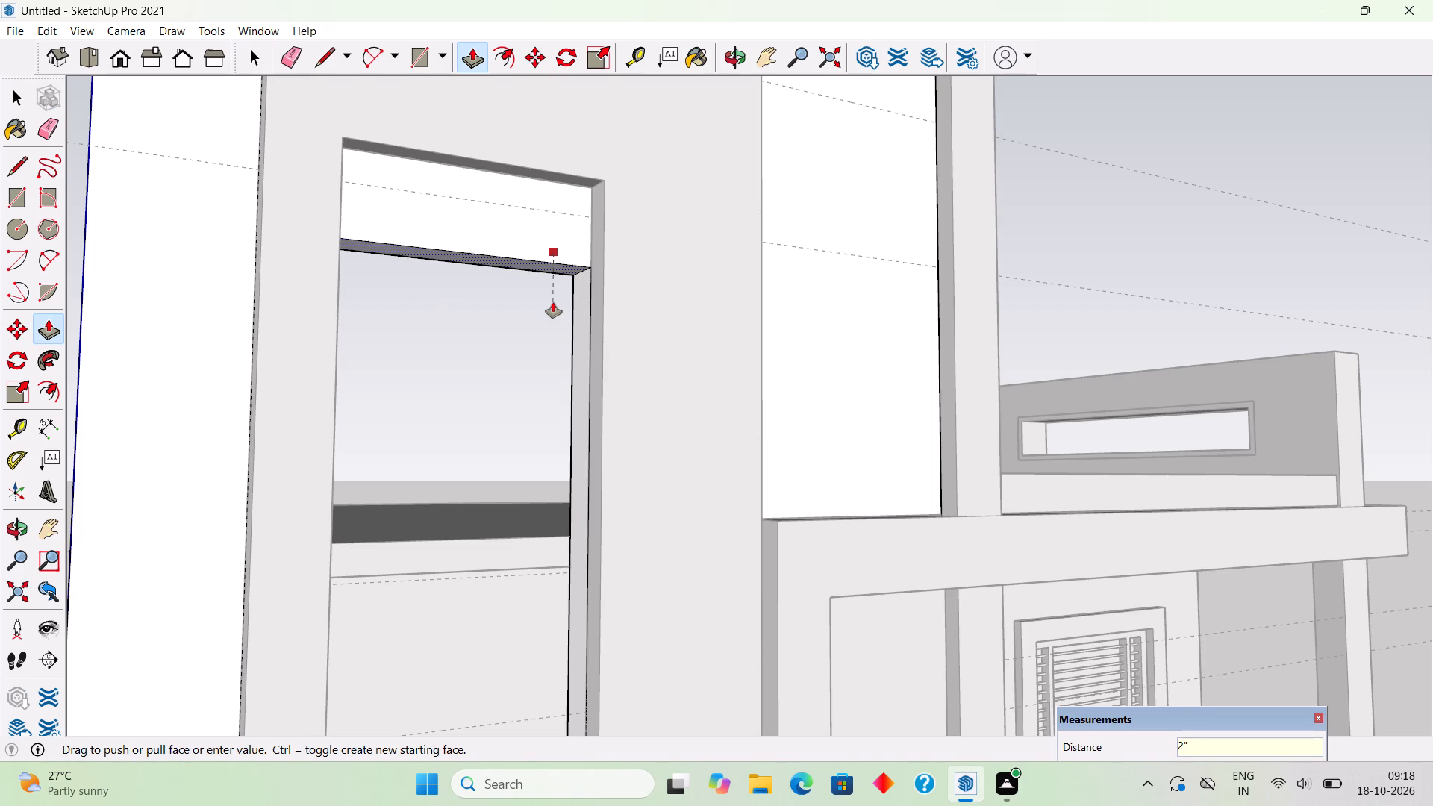
scroll(553, 302, "down", 12)
scroll(553, 302, "down", 9)
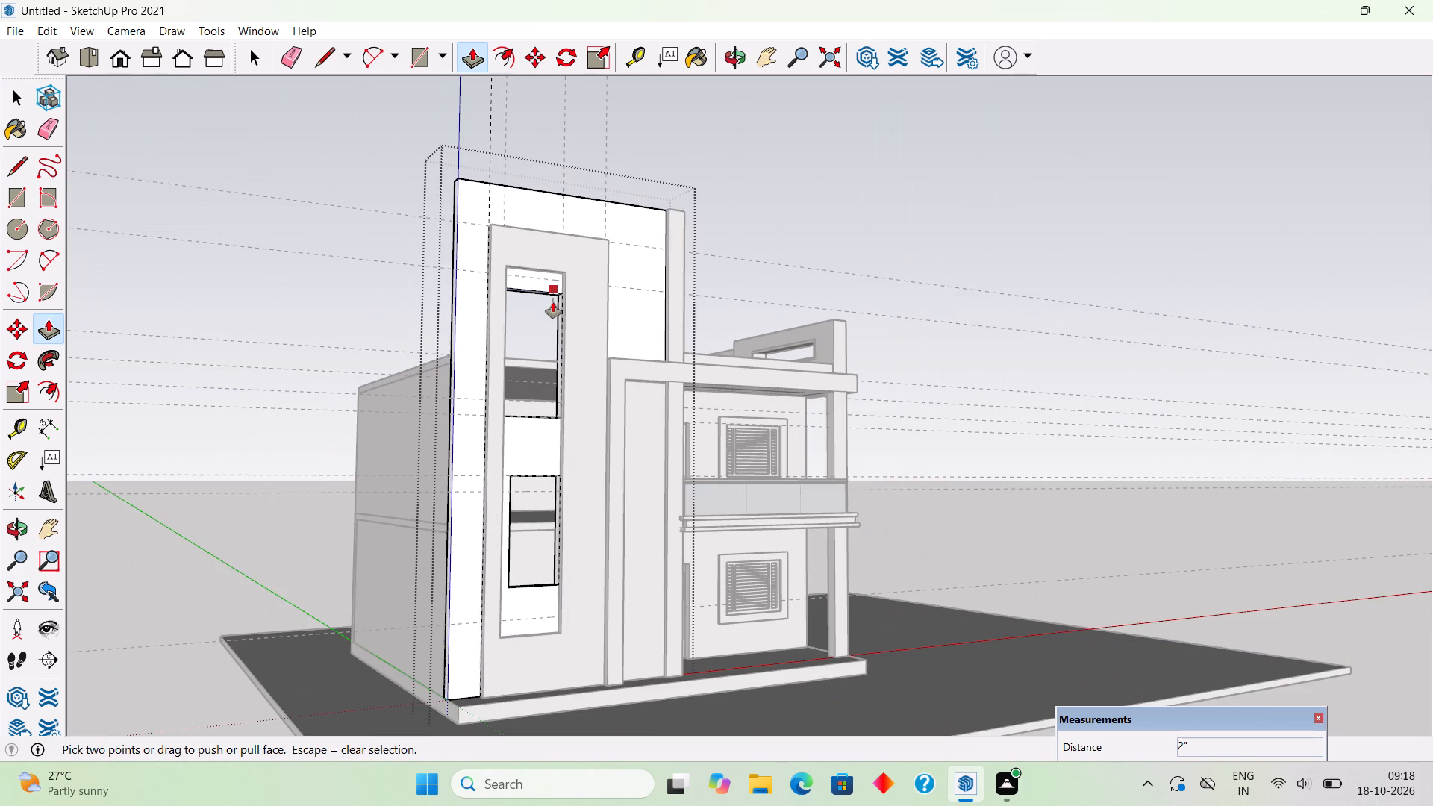
scroll(560, 275, "up", 8)
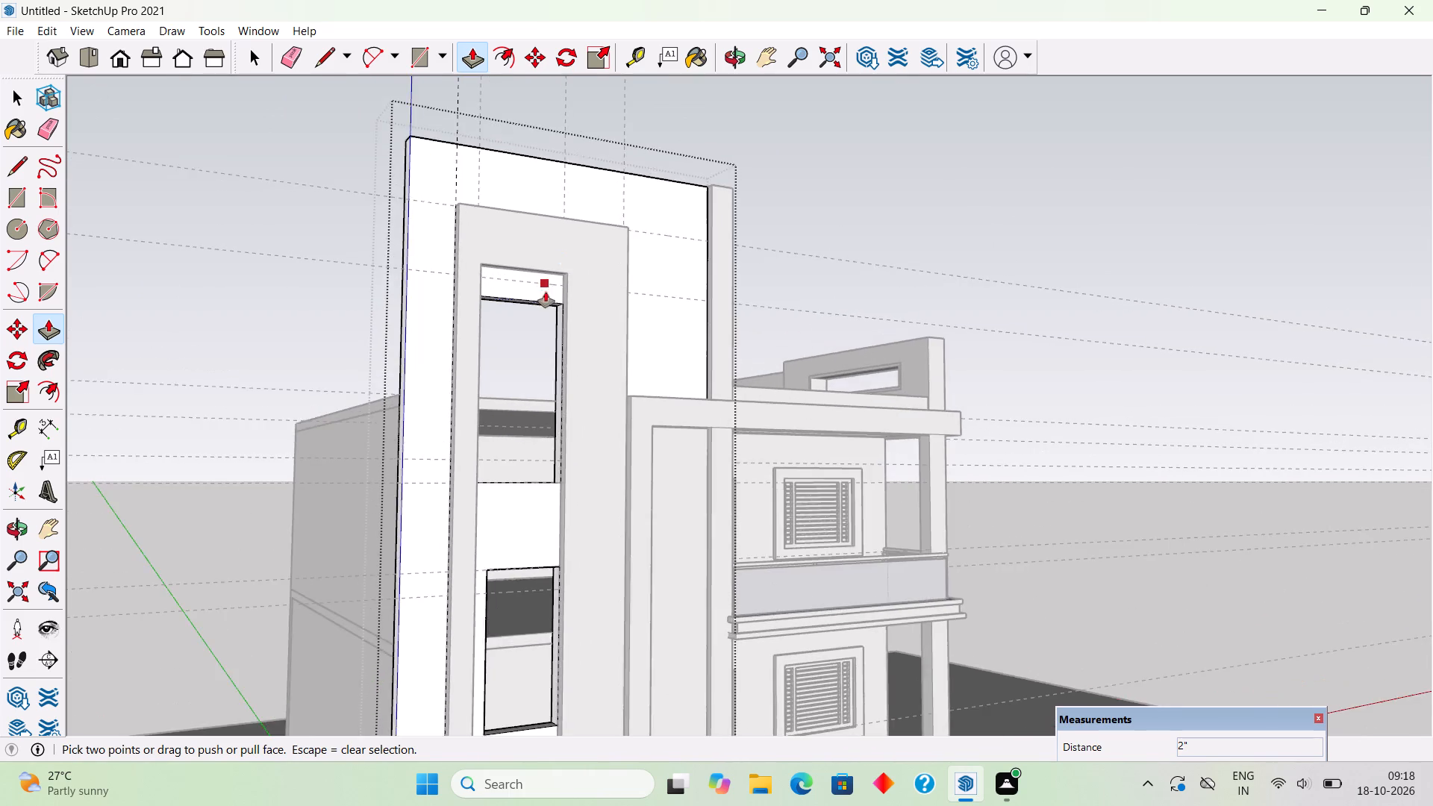
scroll(546, 292, "up", 8)
left_click(556, 317)
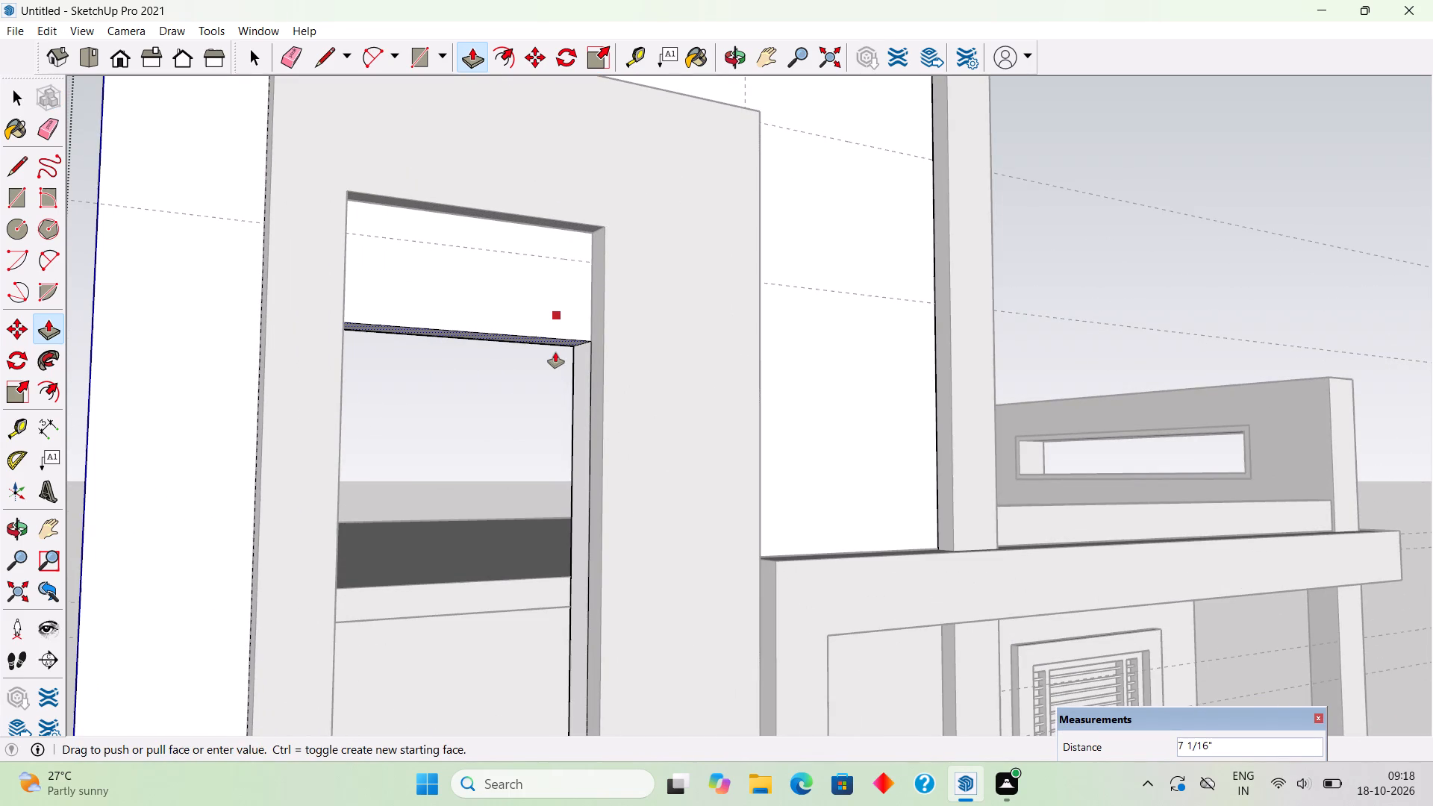
type("1'")
key("Return")
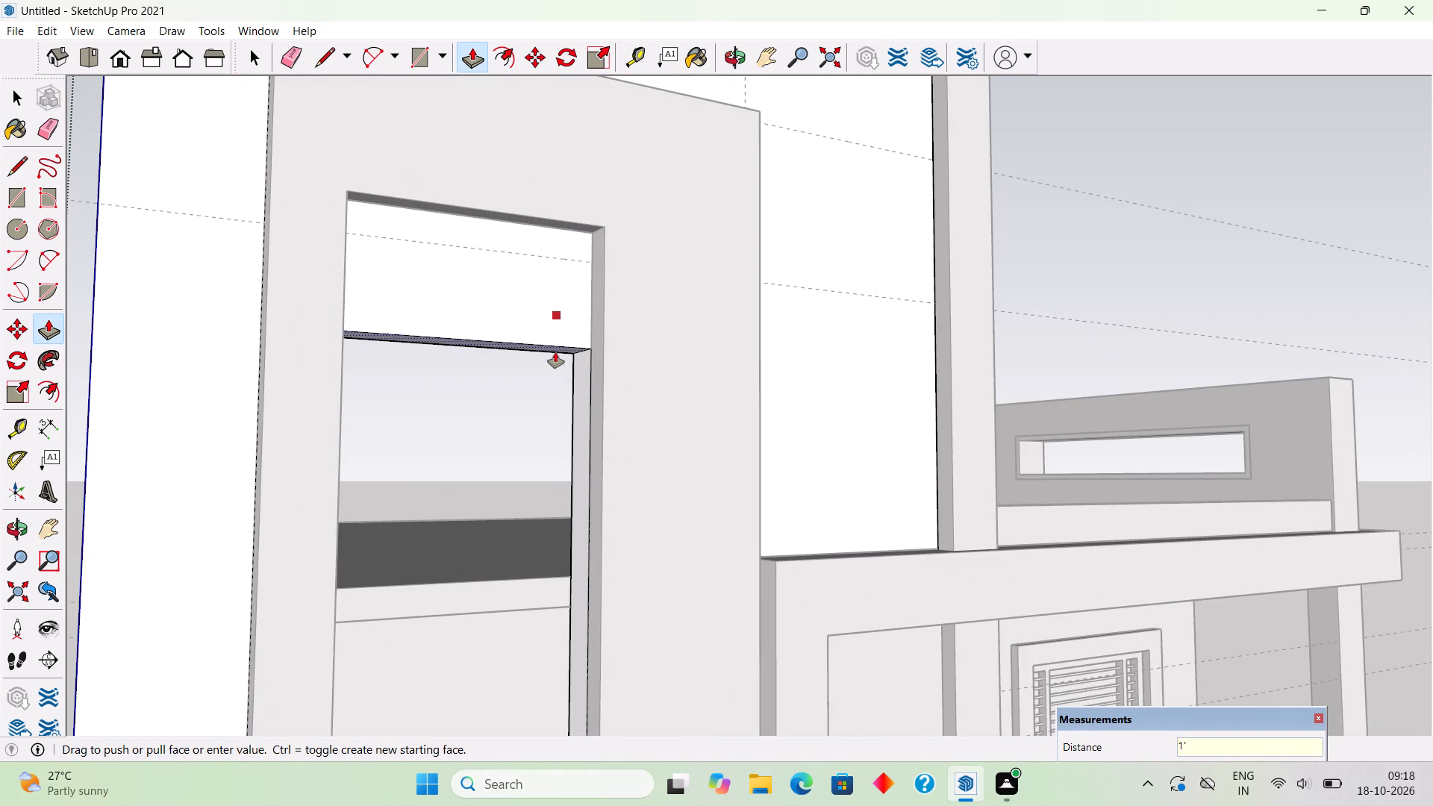
Pull the upper opening's left jamb face inward 8", aligned with the lower opening's left jamb.
key("space")
scroll(529, 398, "down", 5)
middle_click_drag(484, 468, 322, 489)
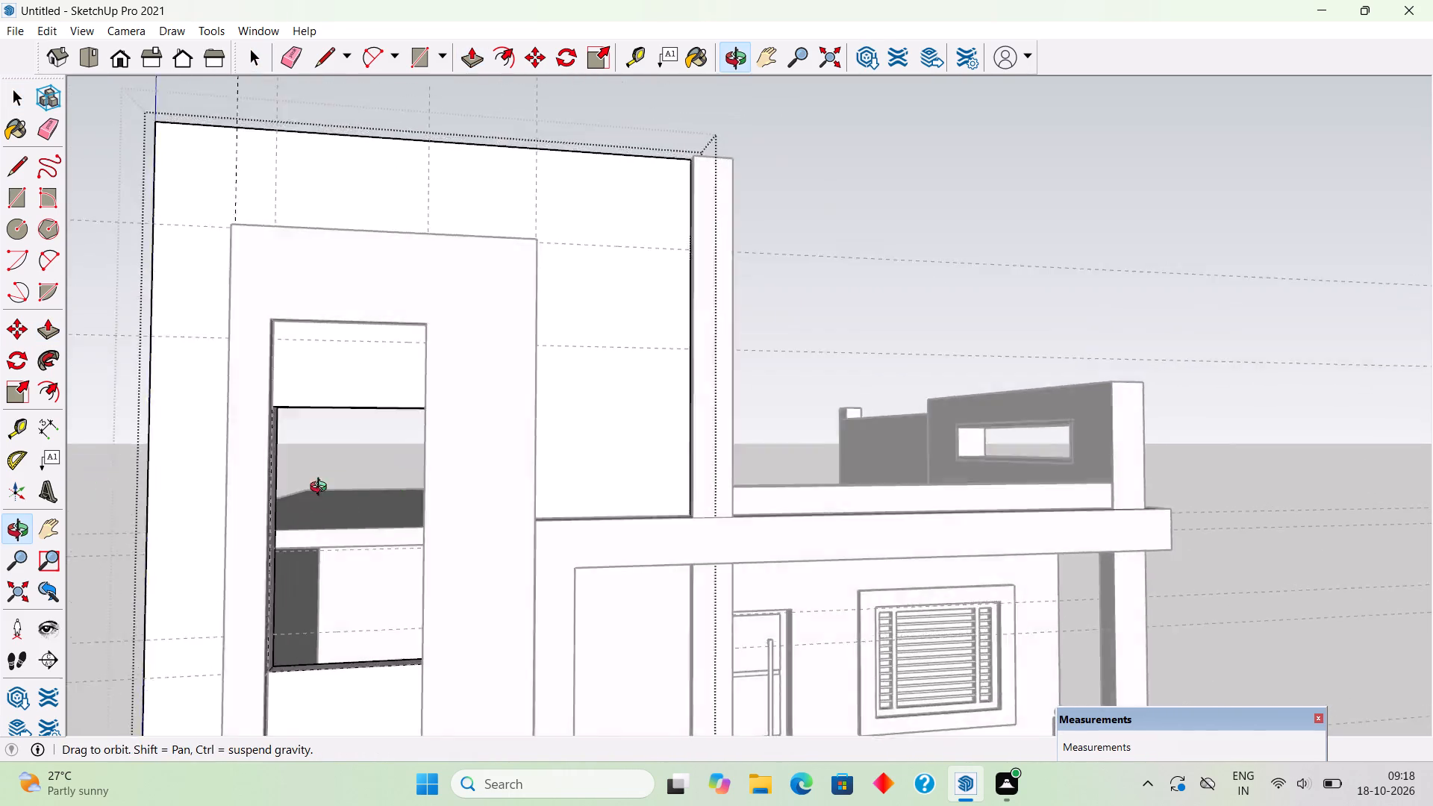
middle_click_drag(322, 489, 181, 476)
scroll(219, 507, "up", 4)
scroll(226, 487, "down", 13)
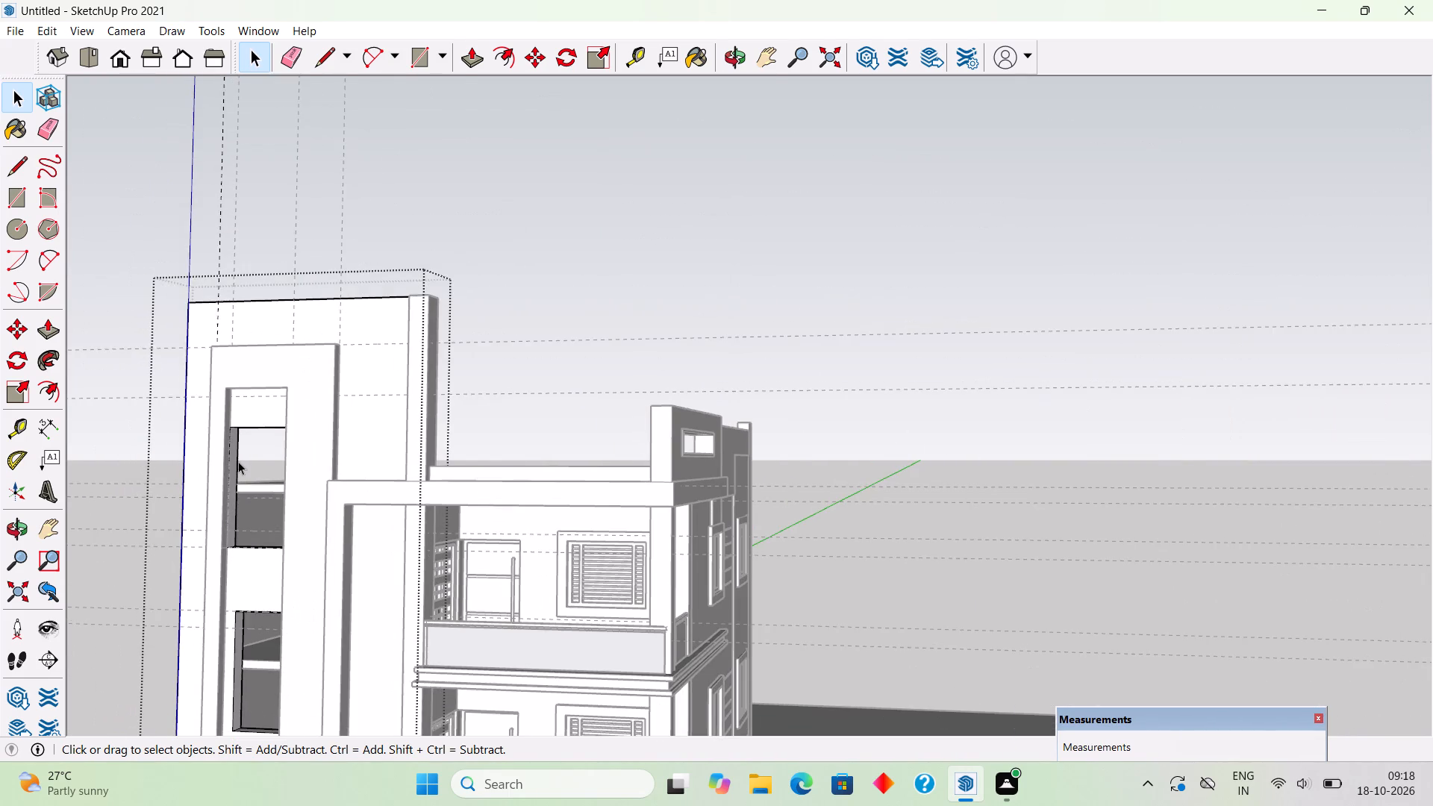
scroll(234, 464, "up", 4)
left_click(234, 466)
key("p")
left_click(234, 466)
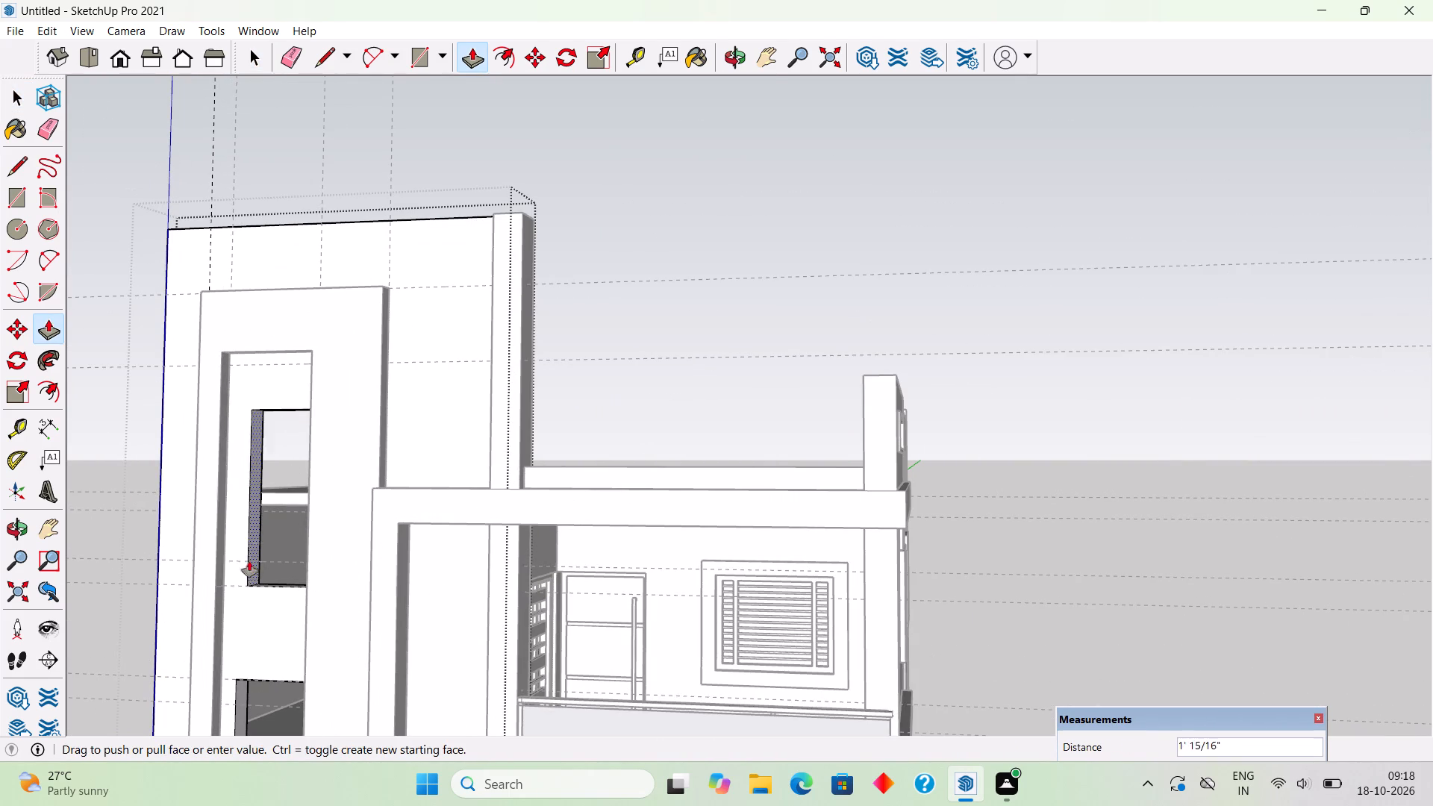
left_click(236, 697)
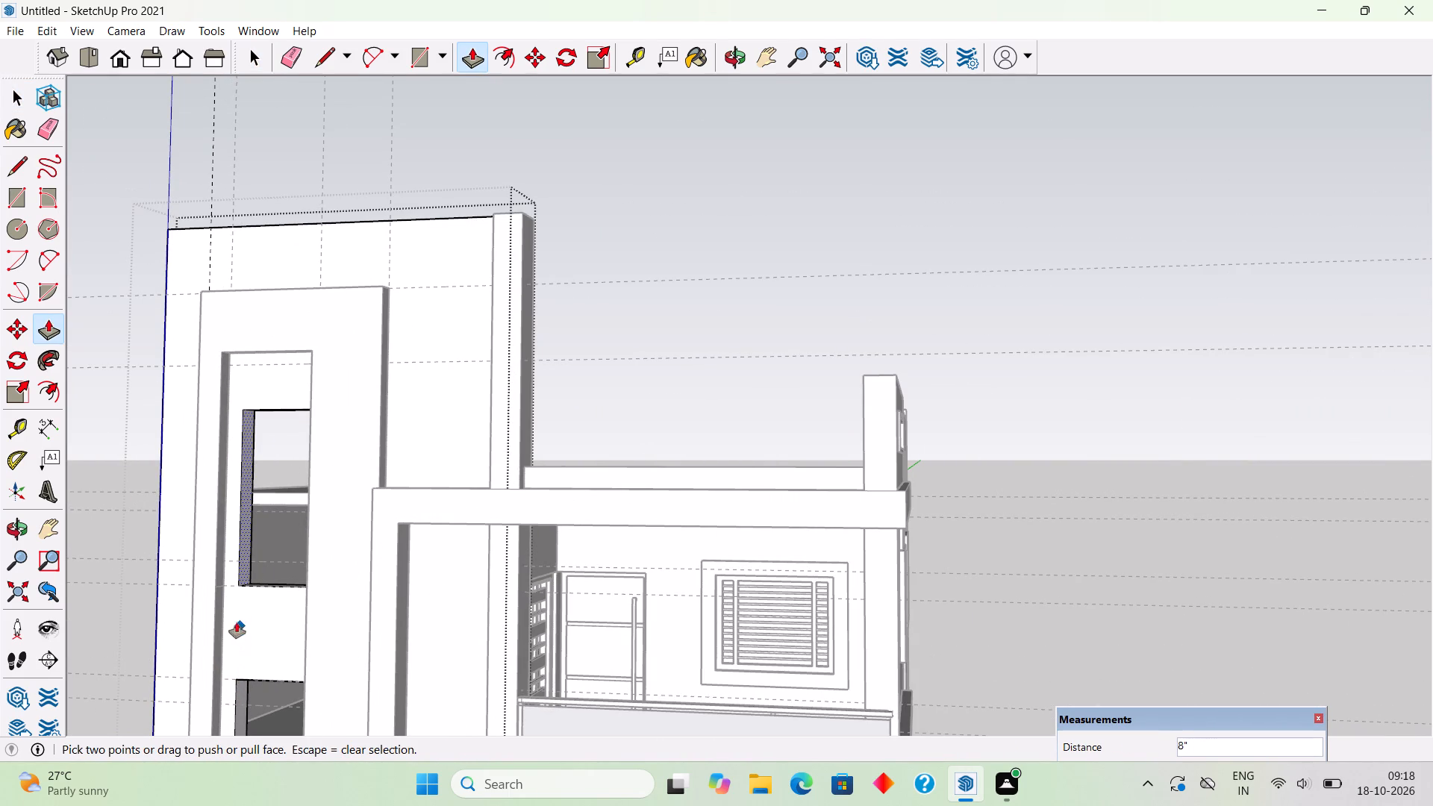
Open the raised panel group and pull both sections of its tall opening's left jamb inward 8", then close the group.
key("space")
triple_click(206, 585)
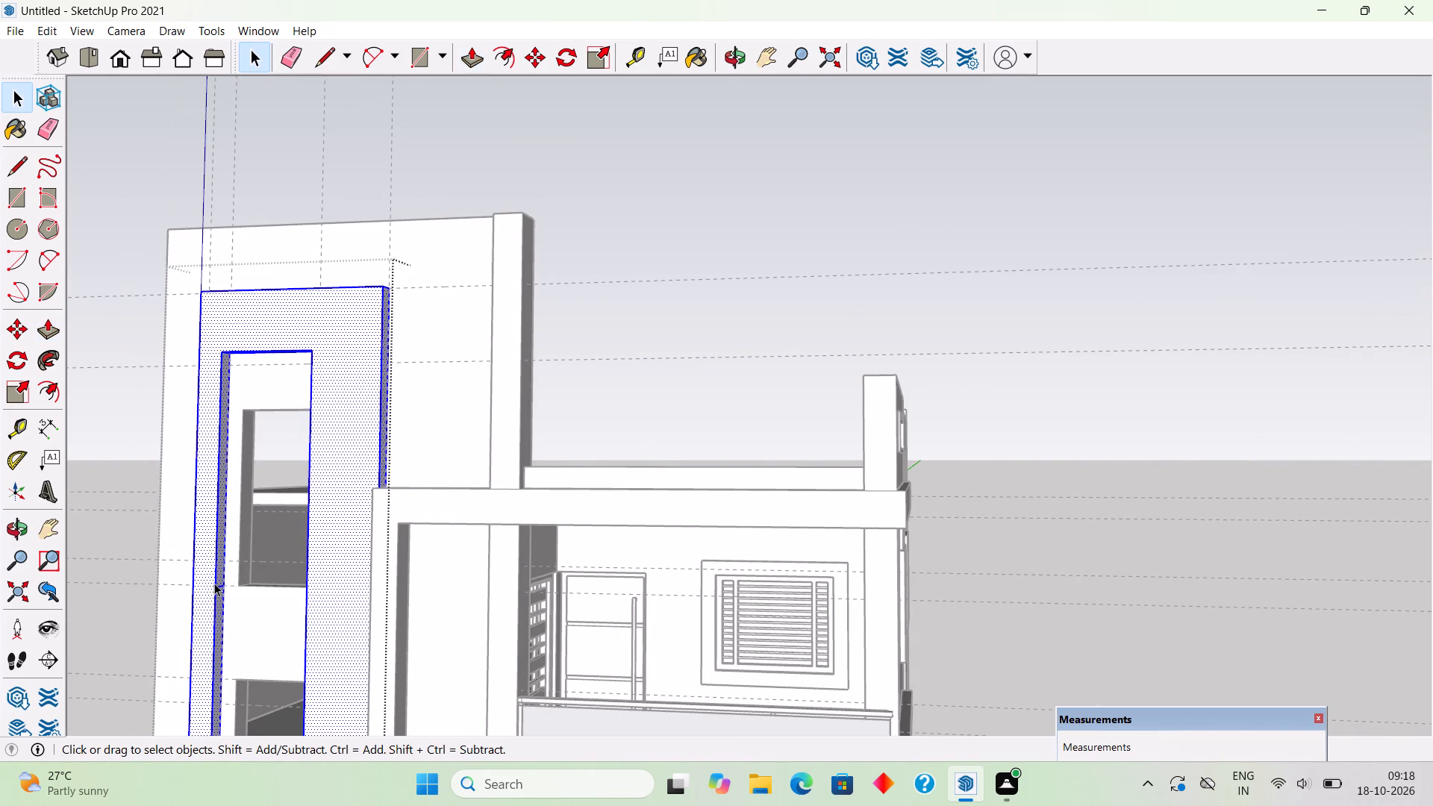
key("p")
left_click(216, 610)
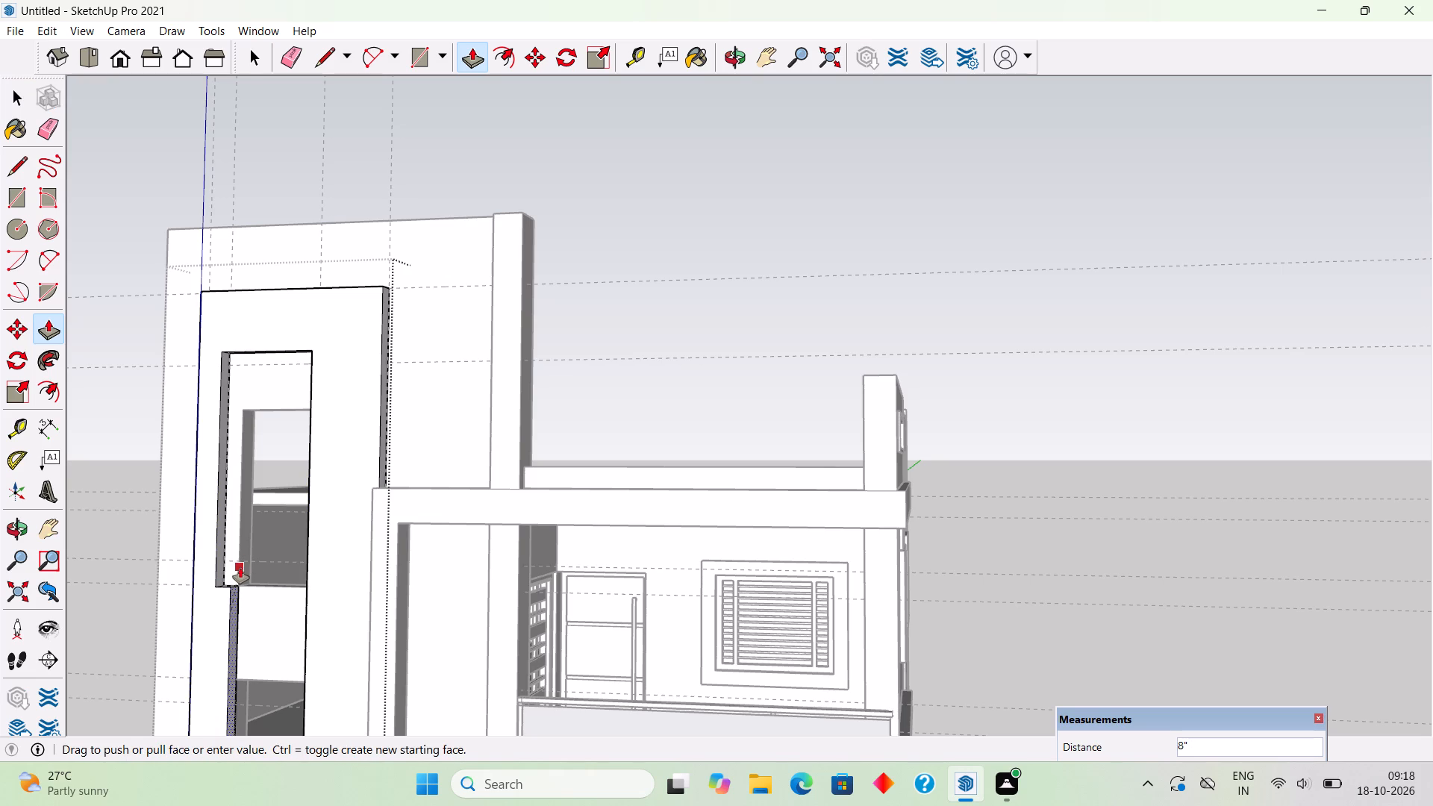
left_click(238, 563)
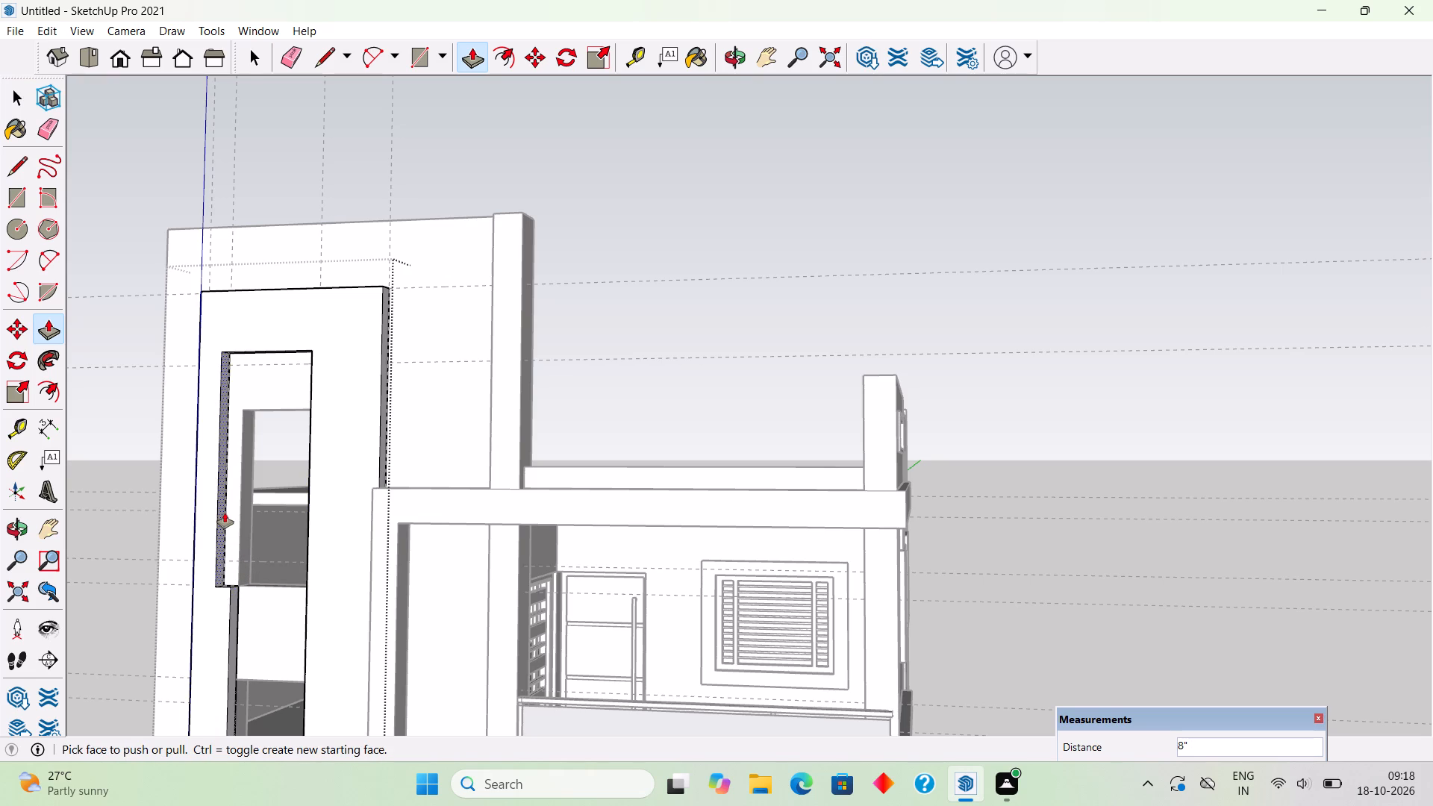
left_click(225, 513)
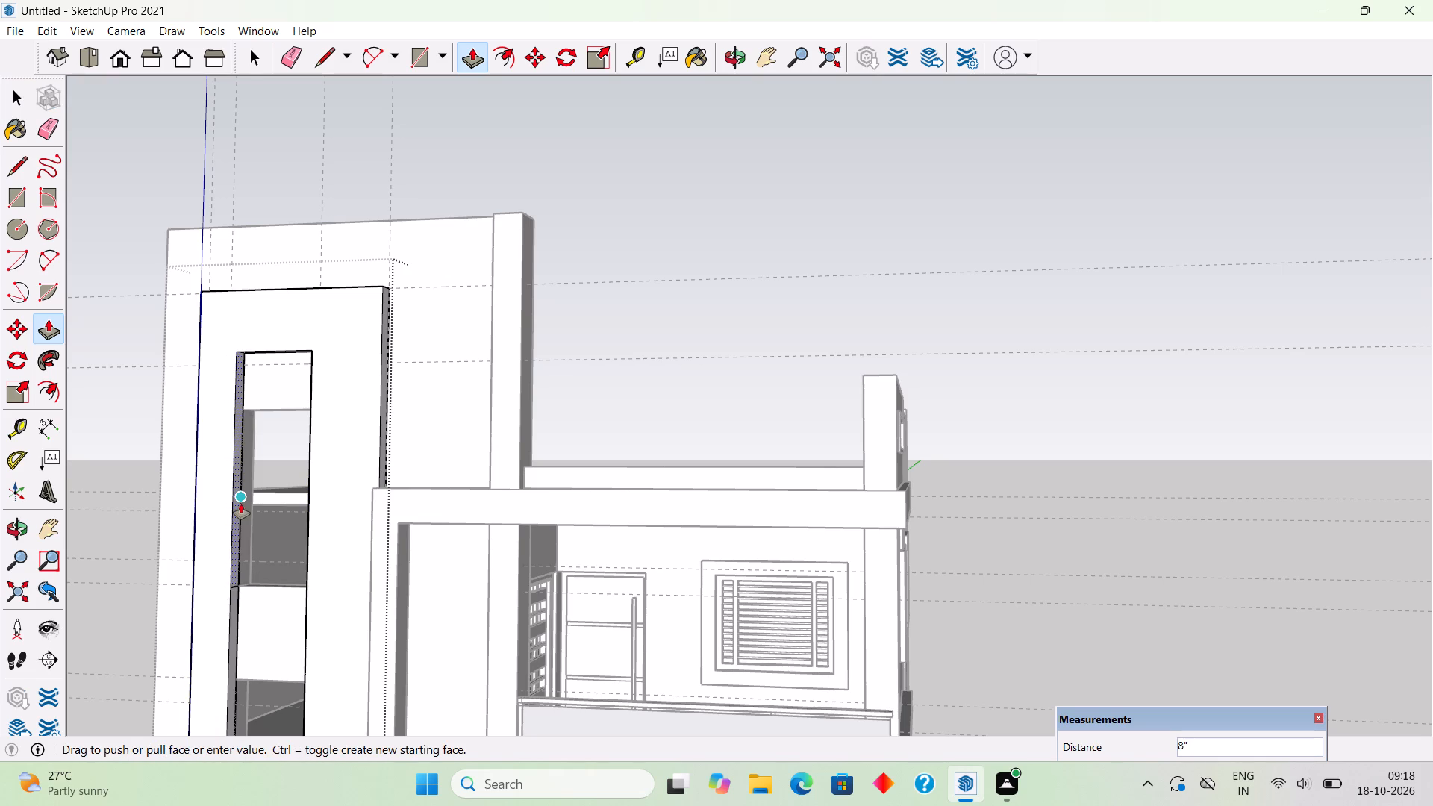
left_click(241, 504)
scroll(258, 463, "down", 14)
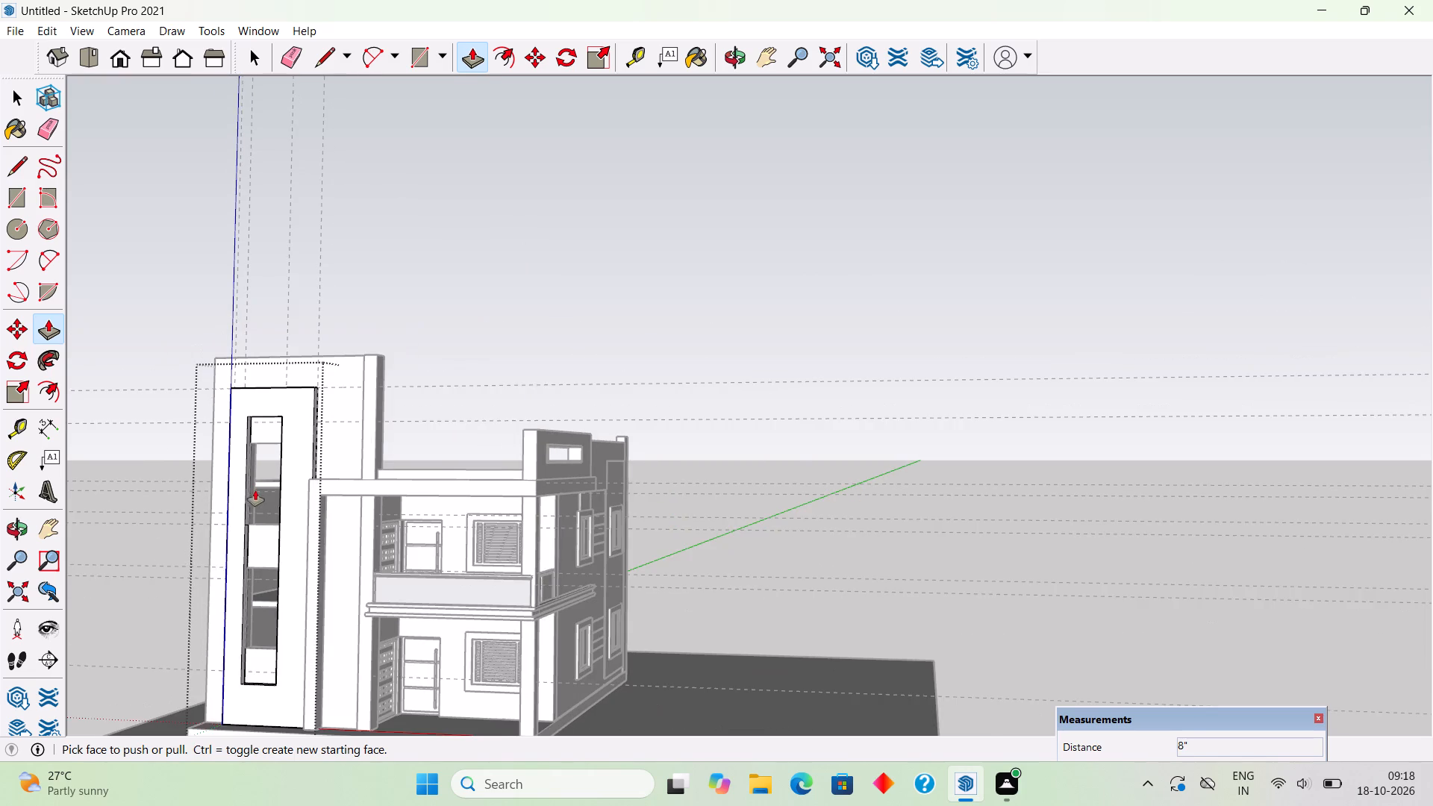
key("space")
left_click(245, 356)
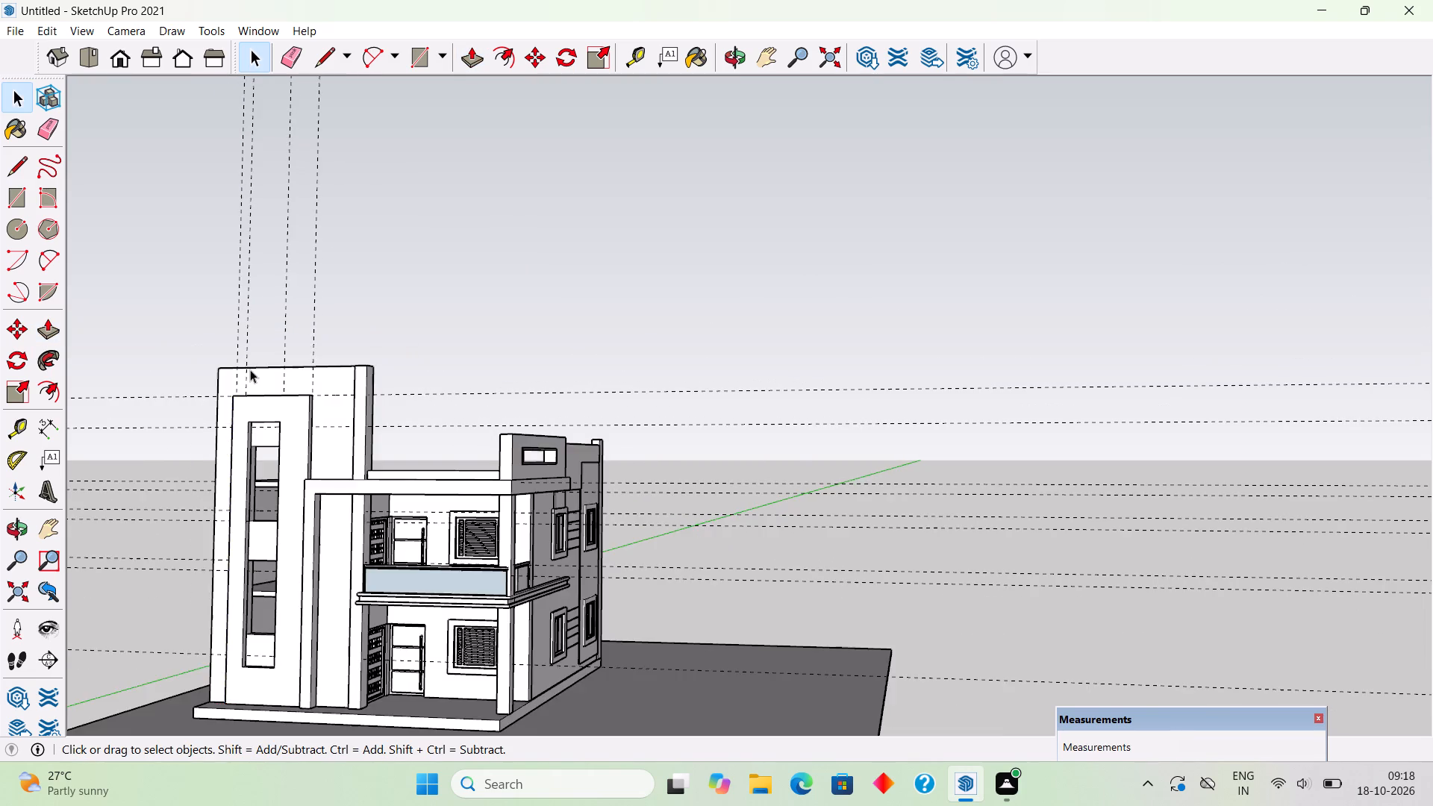
Reopen the raised panel group, delete the seam edge between the two sections of the opening's left jamb, and close the group.
scroll(243, 432, "up", 6)
scroll(257, 373, "down", 6)
scroll(237, 537, "up", 4)
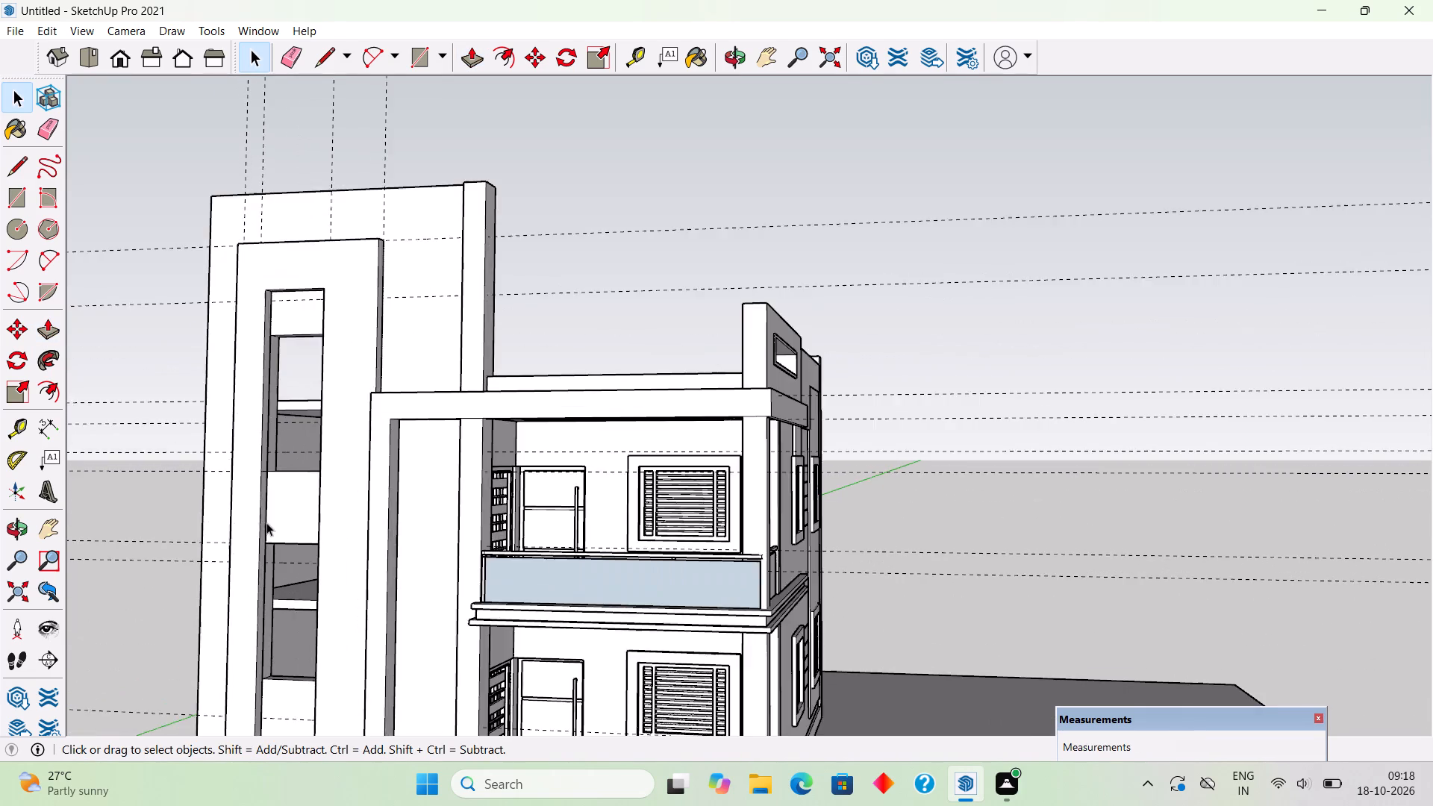
scroll(266, 522, "up", 14)
scroll(261, 368, "up", 3)
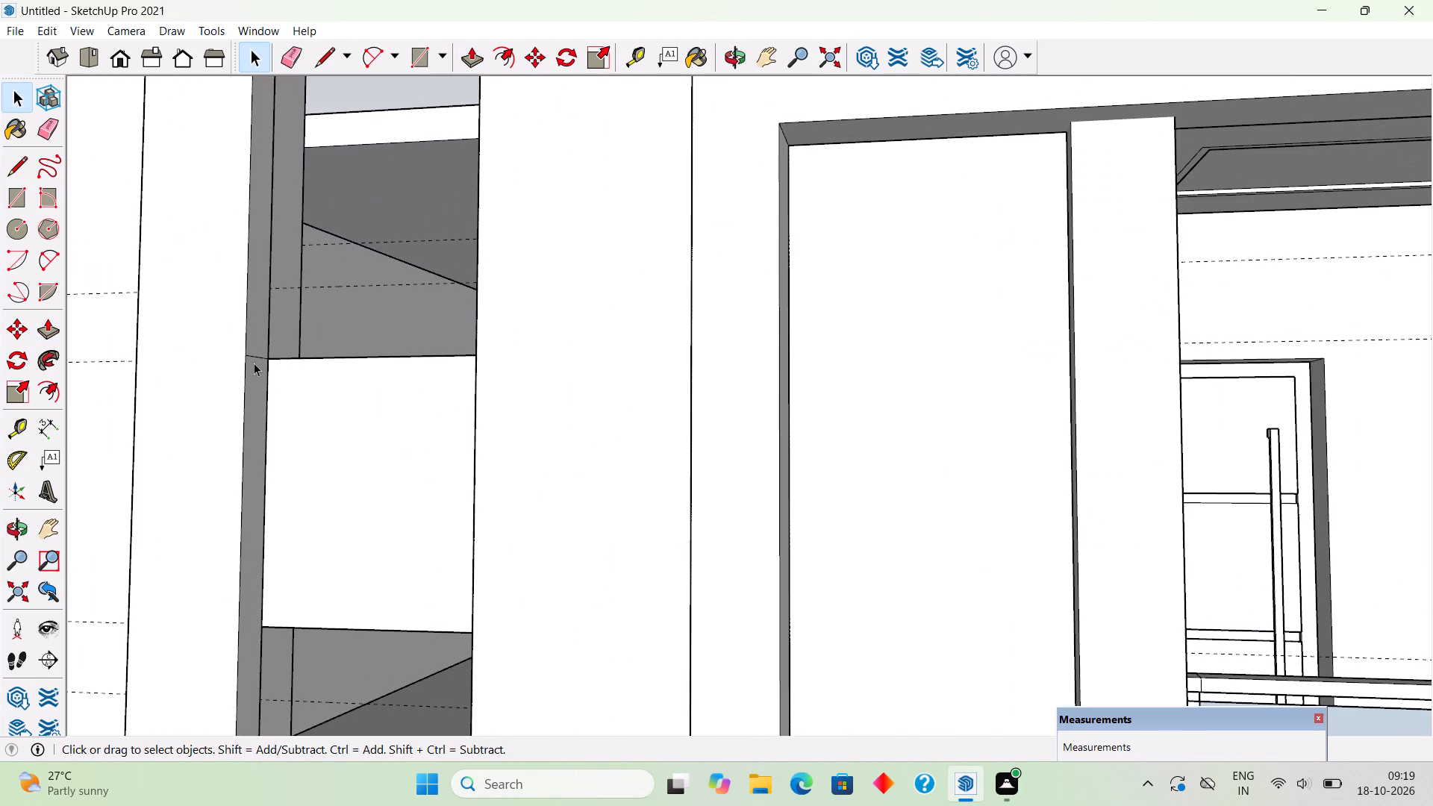
triple_click(254, 357)
left_click(254, 357)
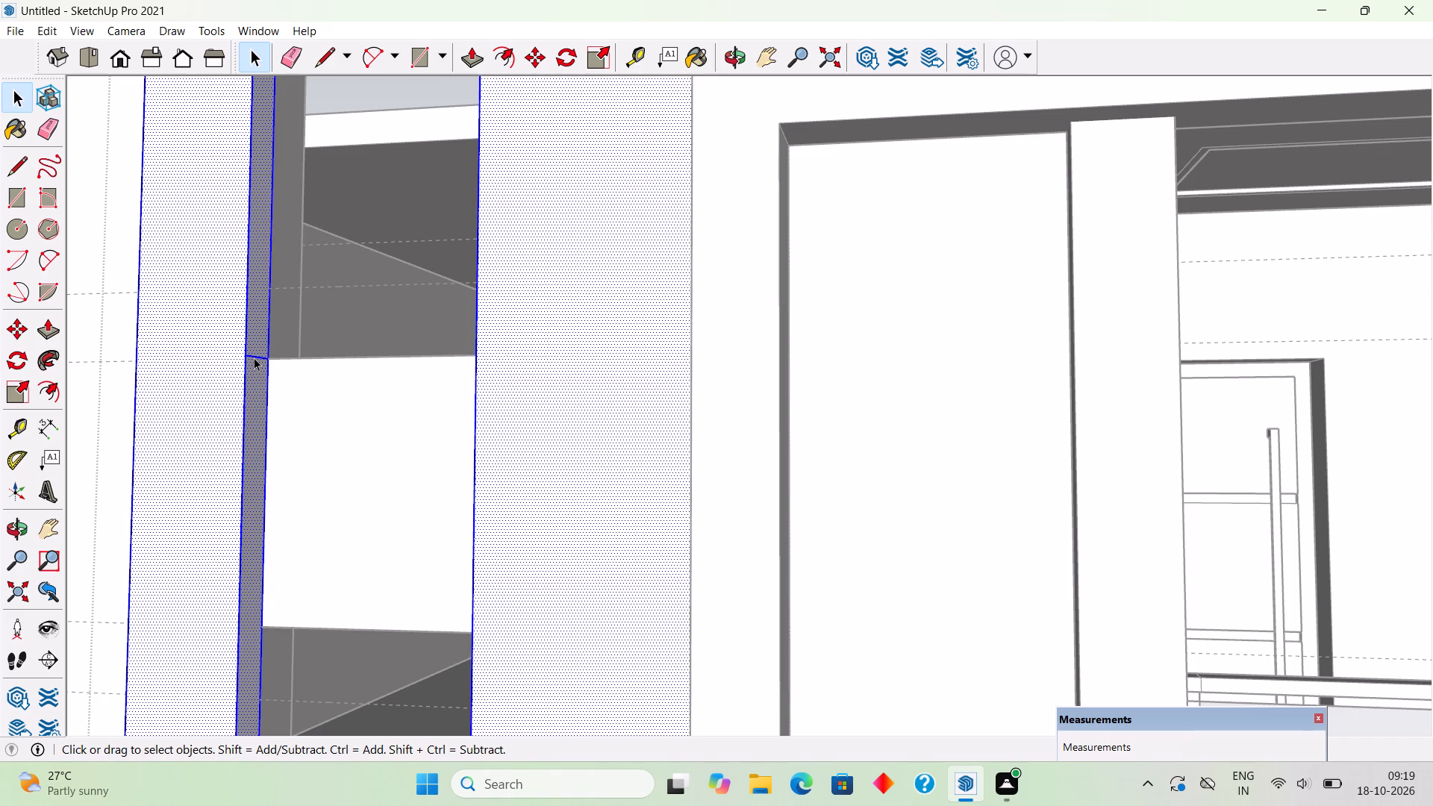
left_click(254, 357)
key("Delete")
scroll(254, 357, "down", 8)
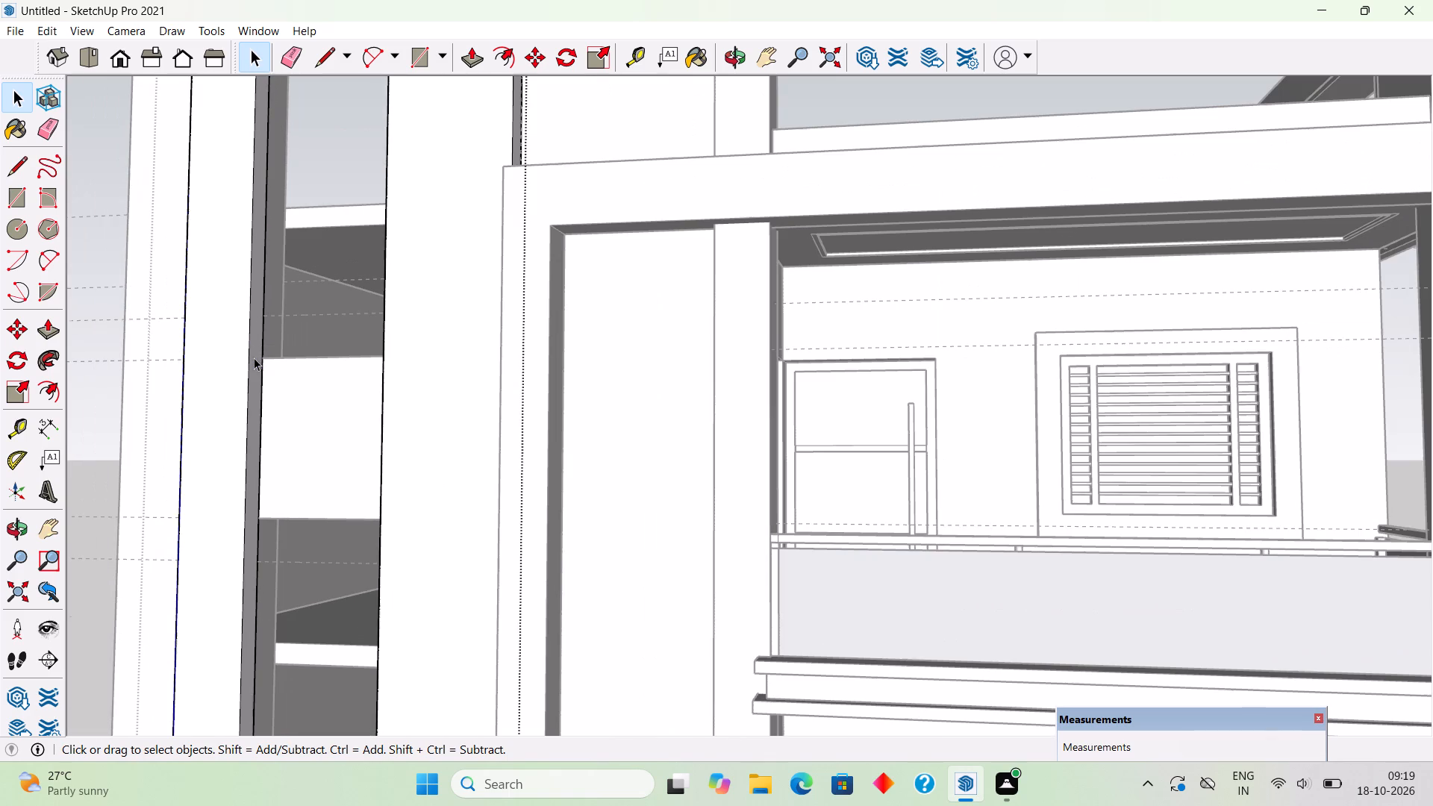
scroll(254, 357, "down", 7)
scroll(334, 327, "down", 11)
middle_click_drag(316, 357, 625, 429)
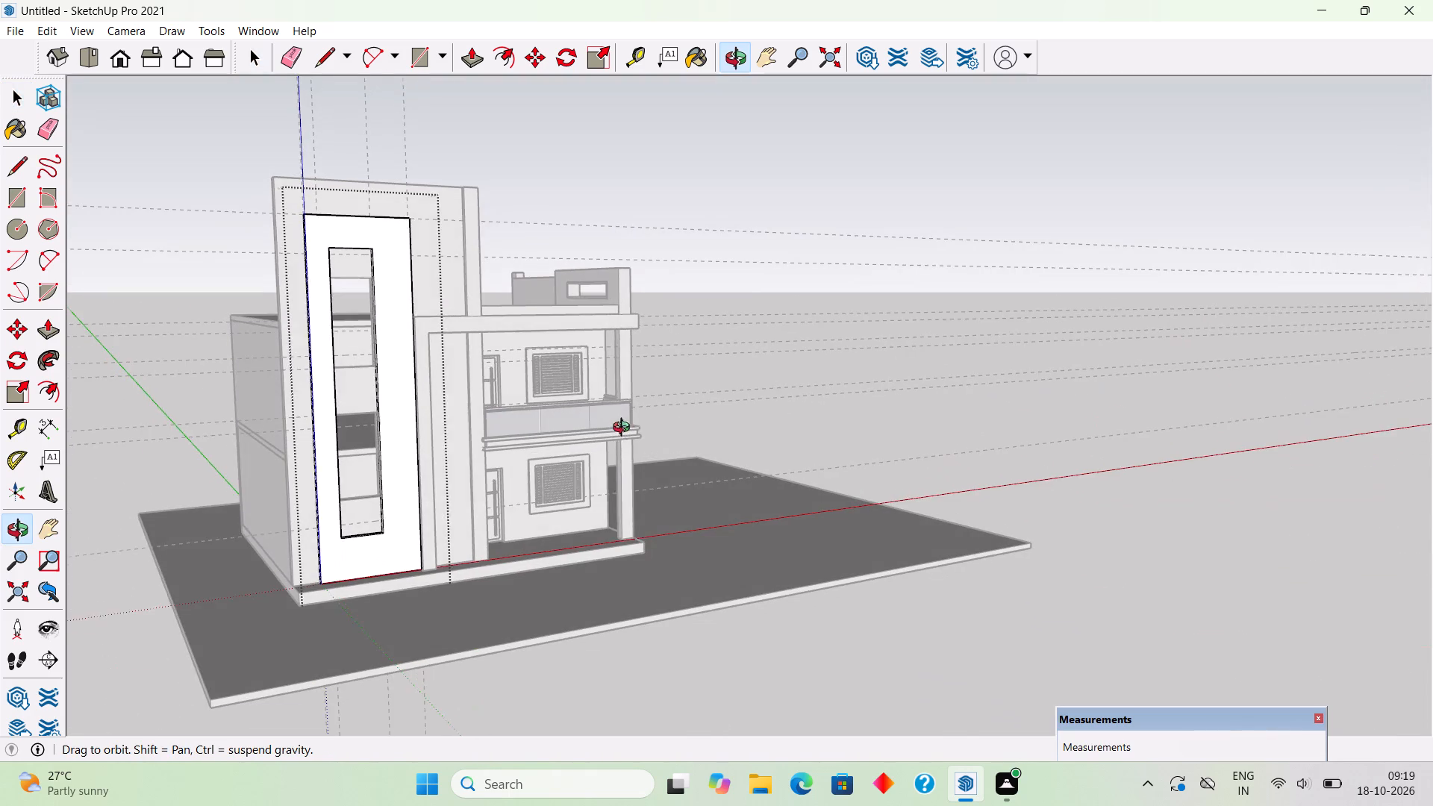
middle_click_drag(625, 429, 622, 429)
left_click(581, 140)
middle_click_drag(358, 529, 241, 557)
scroll(284, 392, "up", 4)
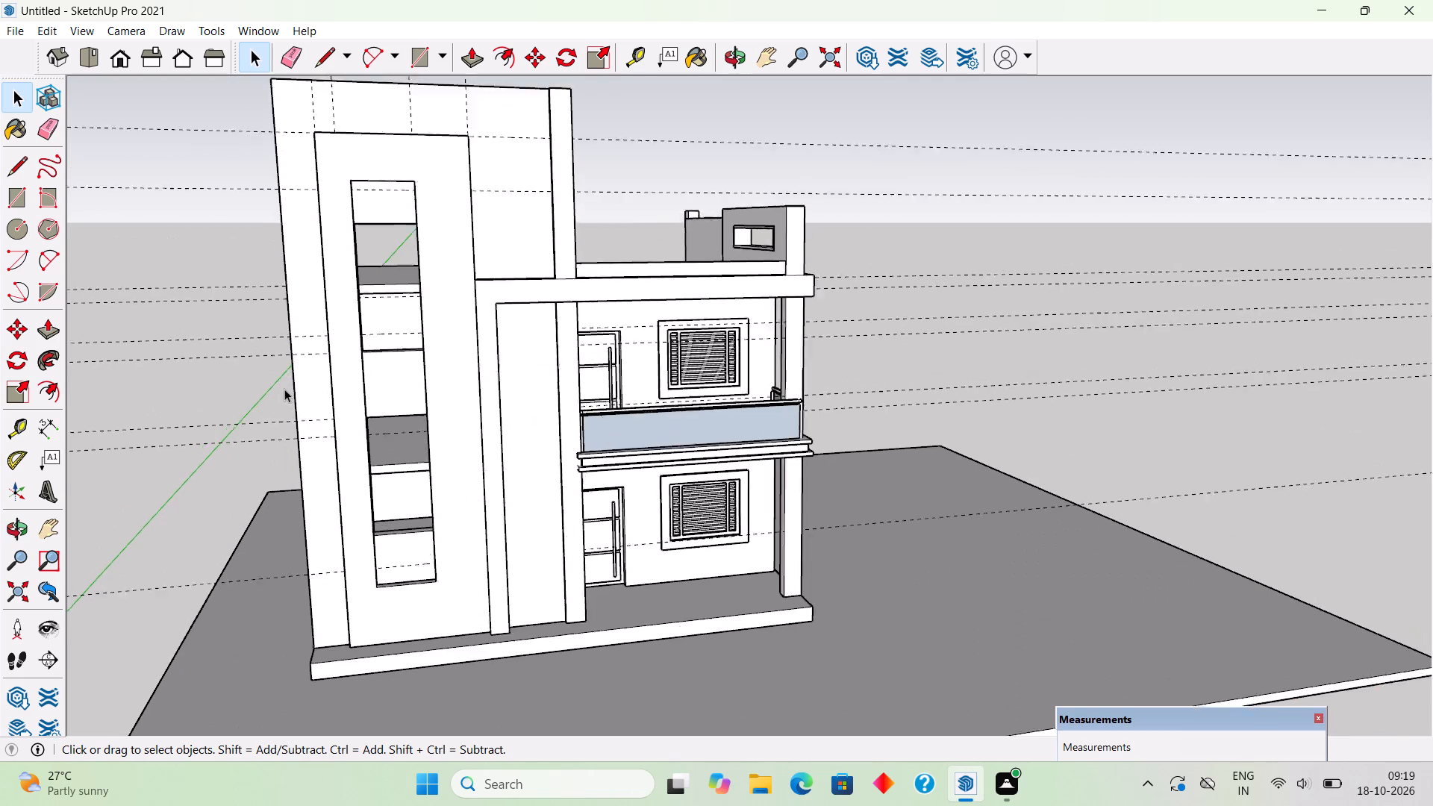
Draw a 3' 4" by 7' rectangle across the lower wall opening behind the raised panel, from its upper-left to lower-right corner.
scroll(284, 389, "up", 2)
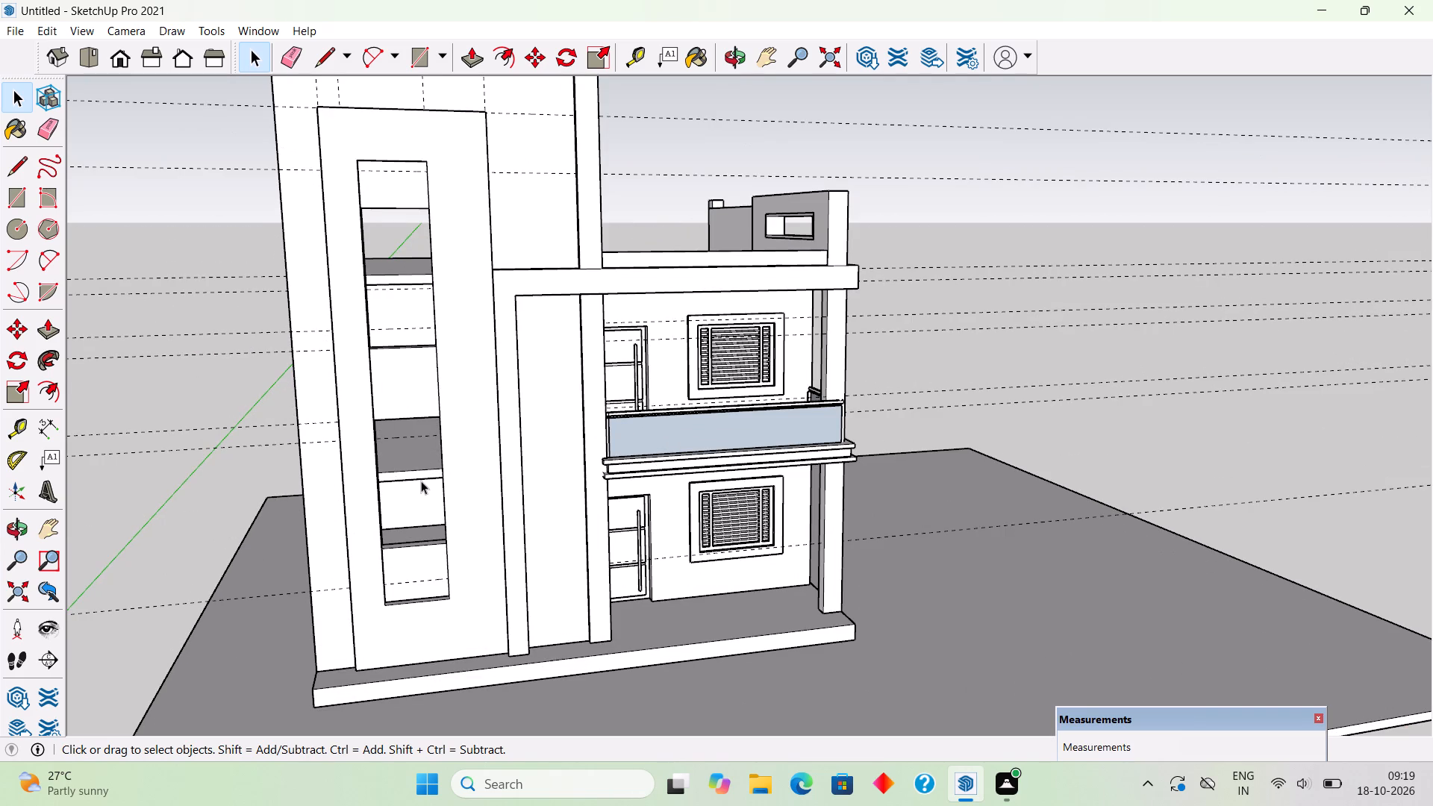
scroll(421, 481, "up", 6)
middle_click_drag(383, 484, 314, 415)
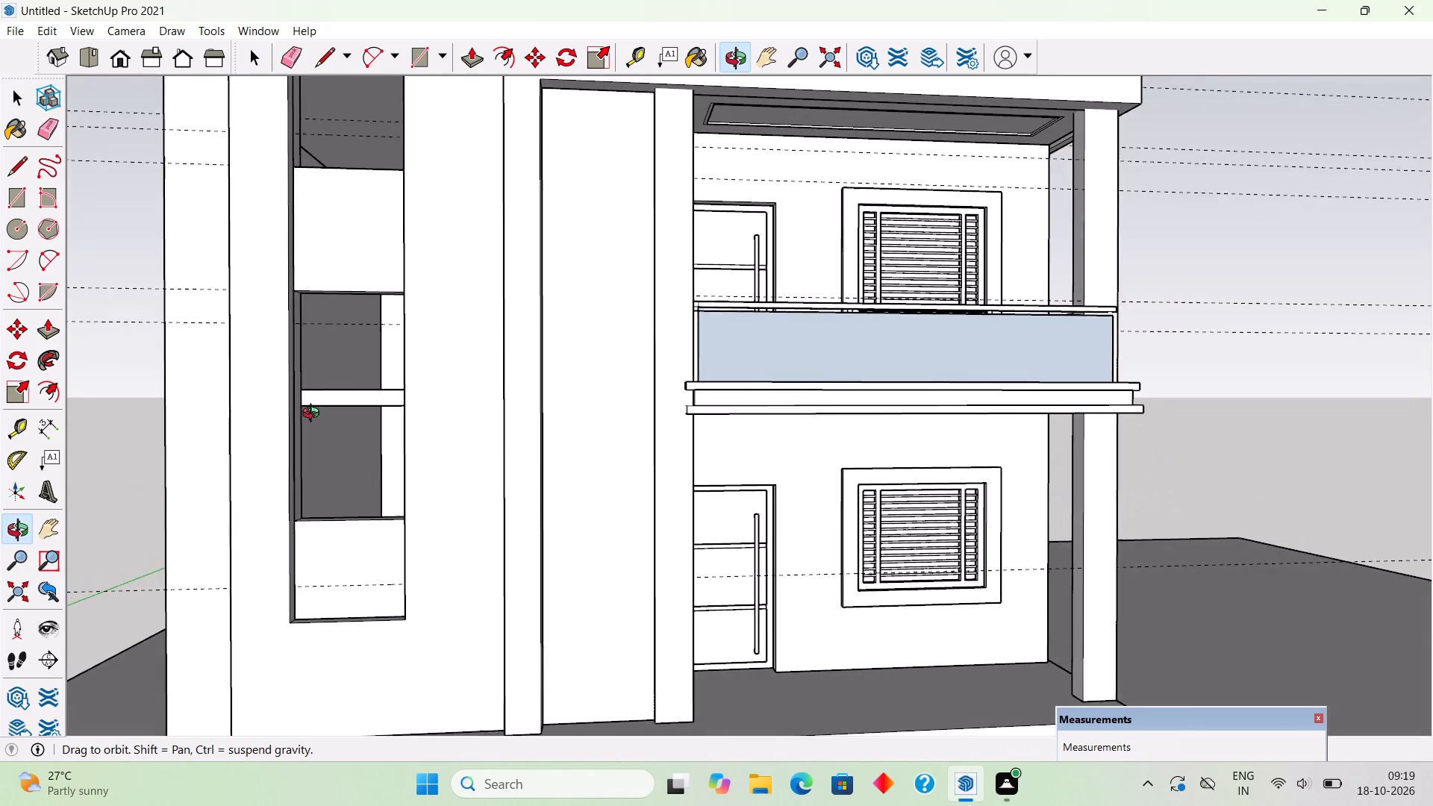
middle_click_drag(314, 415, 314, 418)
scroll(314, 418, "up", 1)
scroll(322, 304, "up", 5)
middle_click_drag(408, 292, 438, 293)
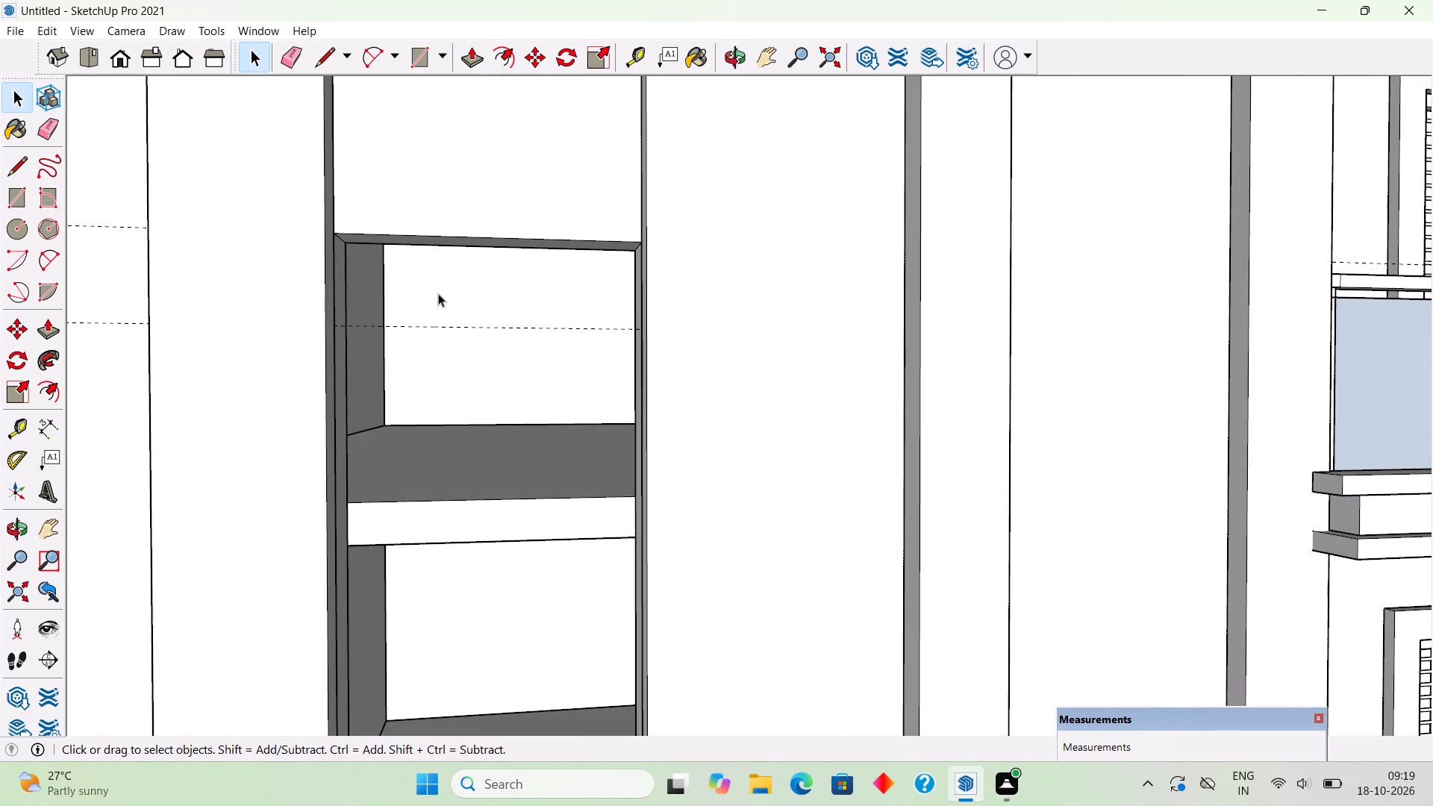
key("r")
left_click(331, 231)
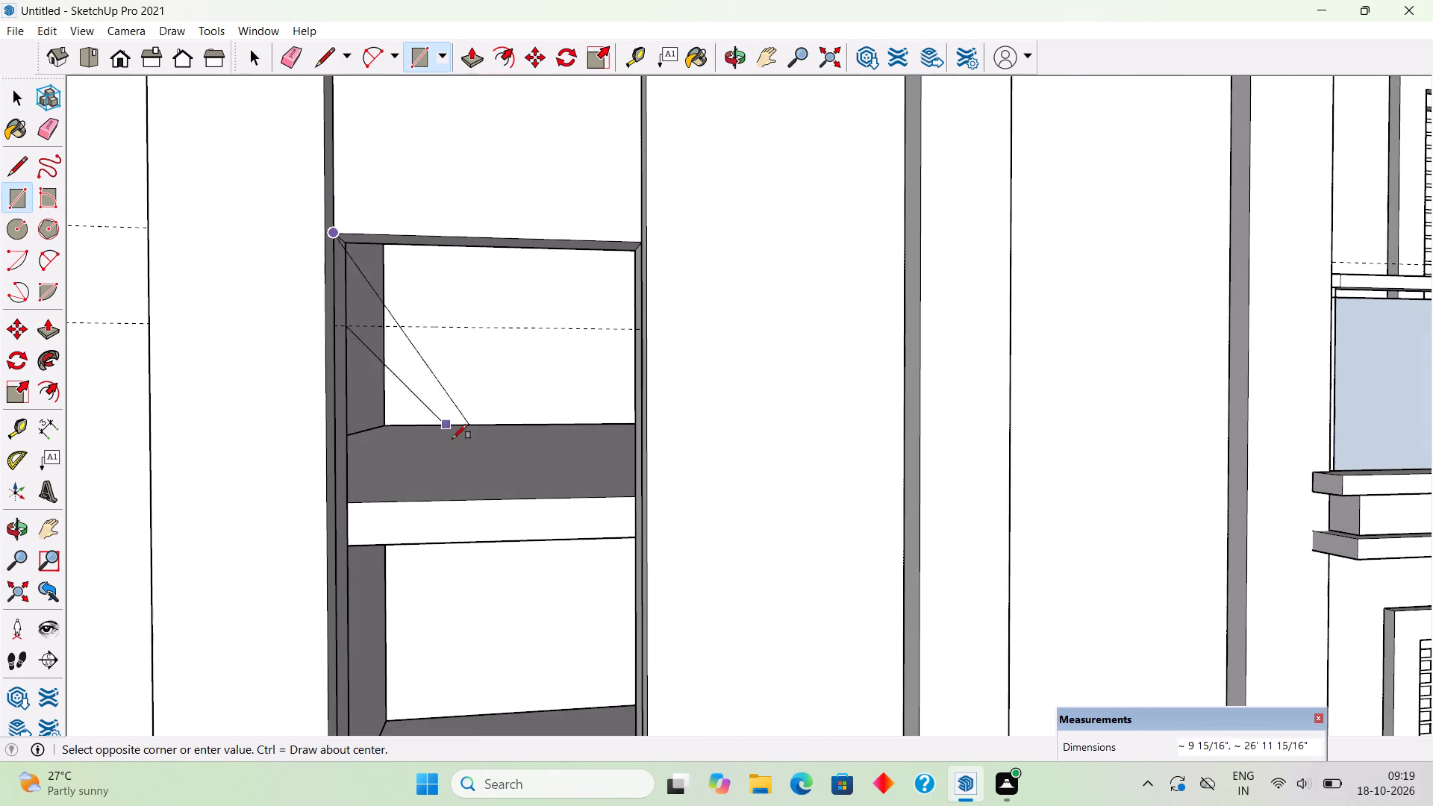
scroll(453, 441, "down", 7)
middle_click_drag(482, 466, 540, 585)
scroll(549, 591, "up", 7)
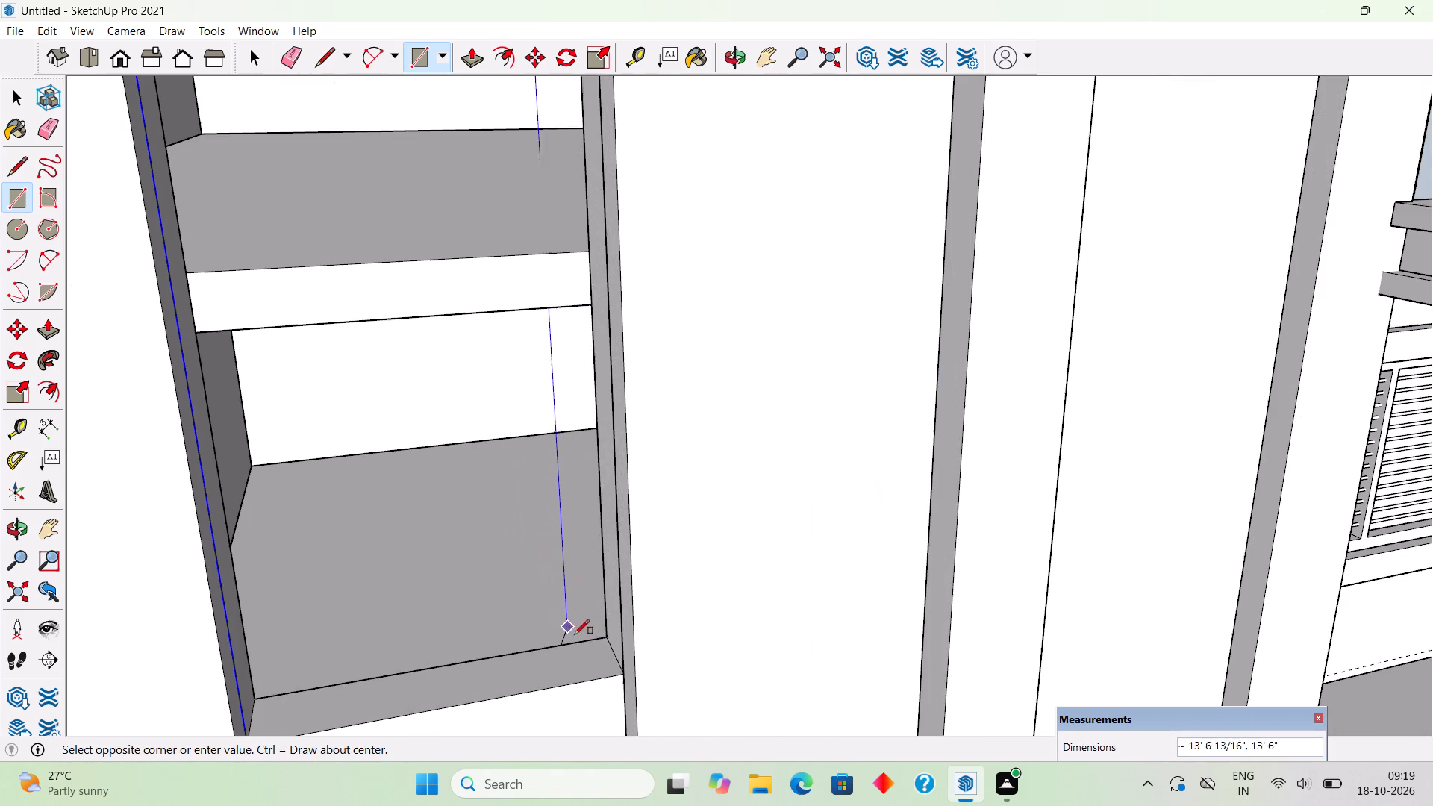
scroll(575, 634, "up", 1)
left_click(626, 678)
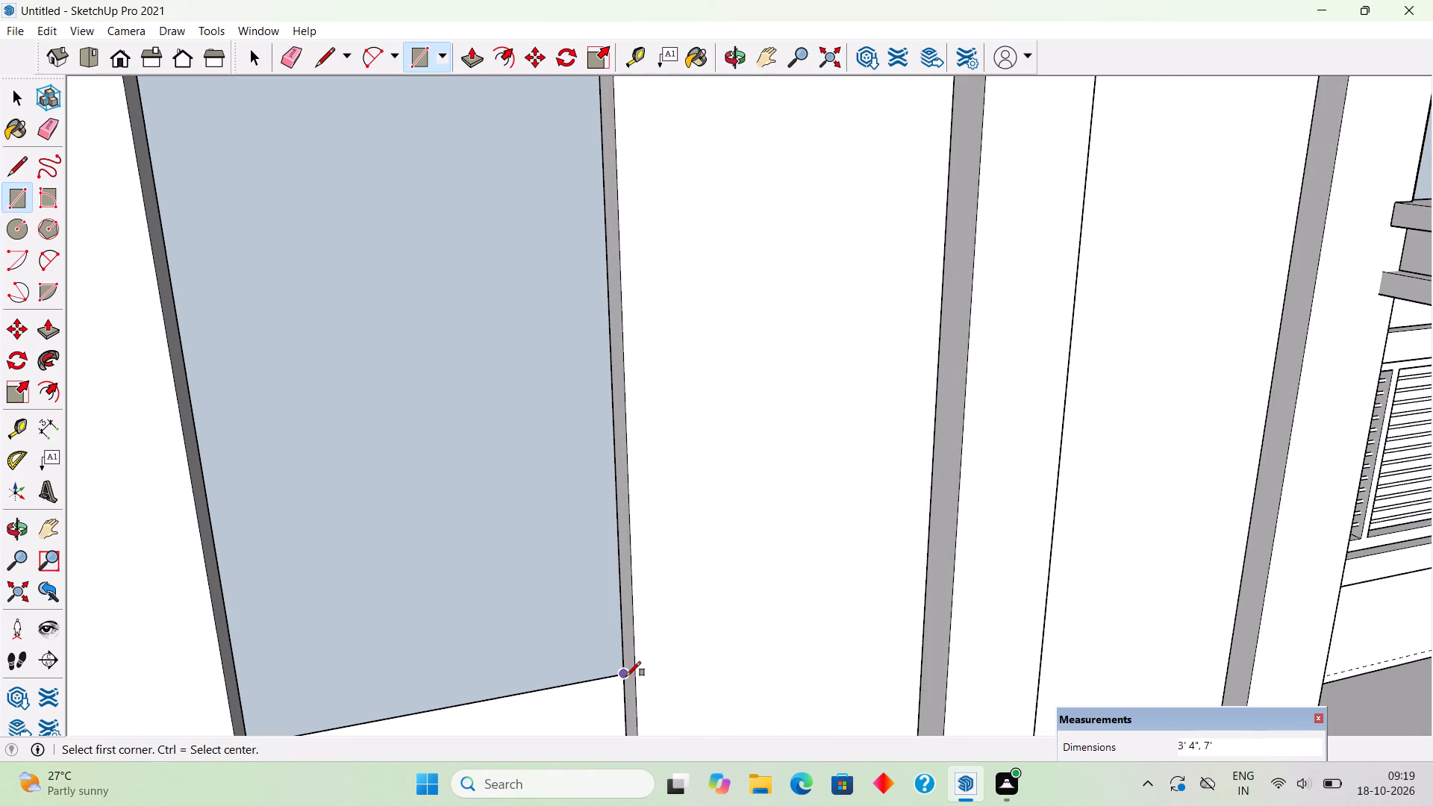
Offset the lower opening's rectangle 3" inward and delete the inner face, leaving a frame outline.
key("f")
left_click(592, 677)
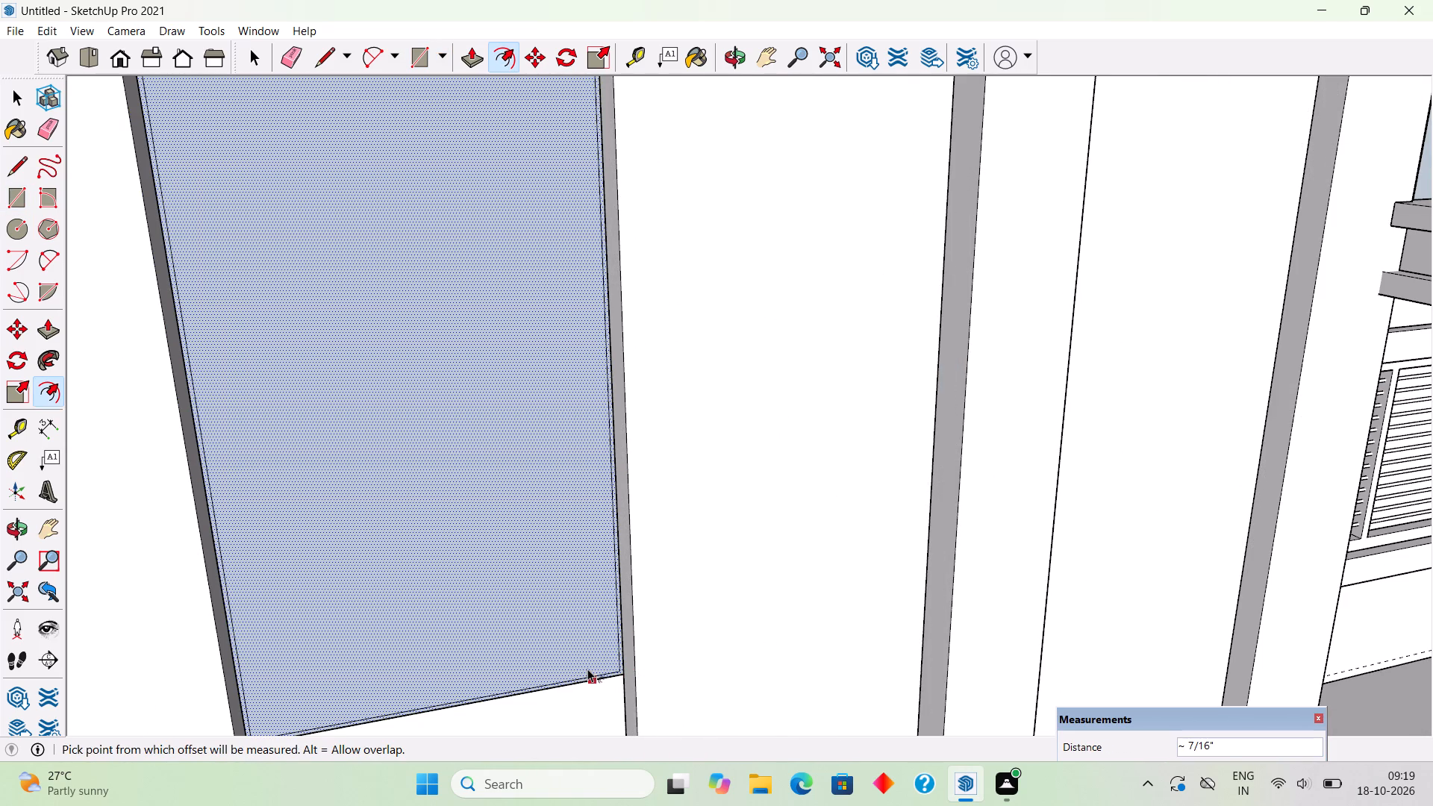
key("ctrl+z")
left_click(582, 675)
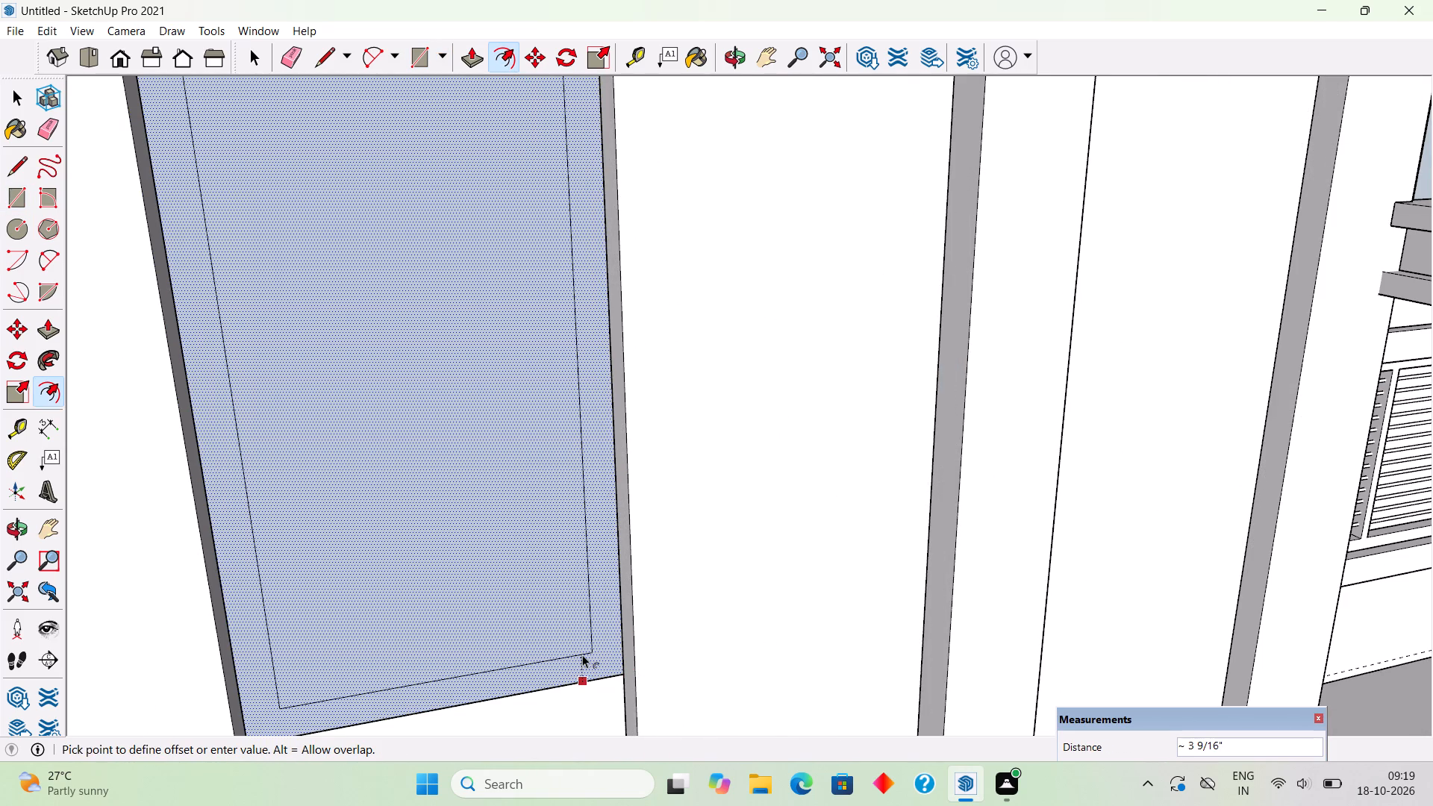
type("3\"")
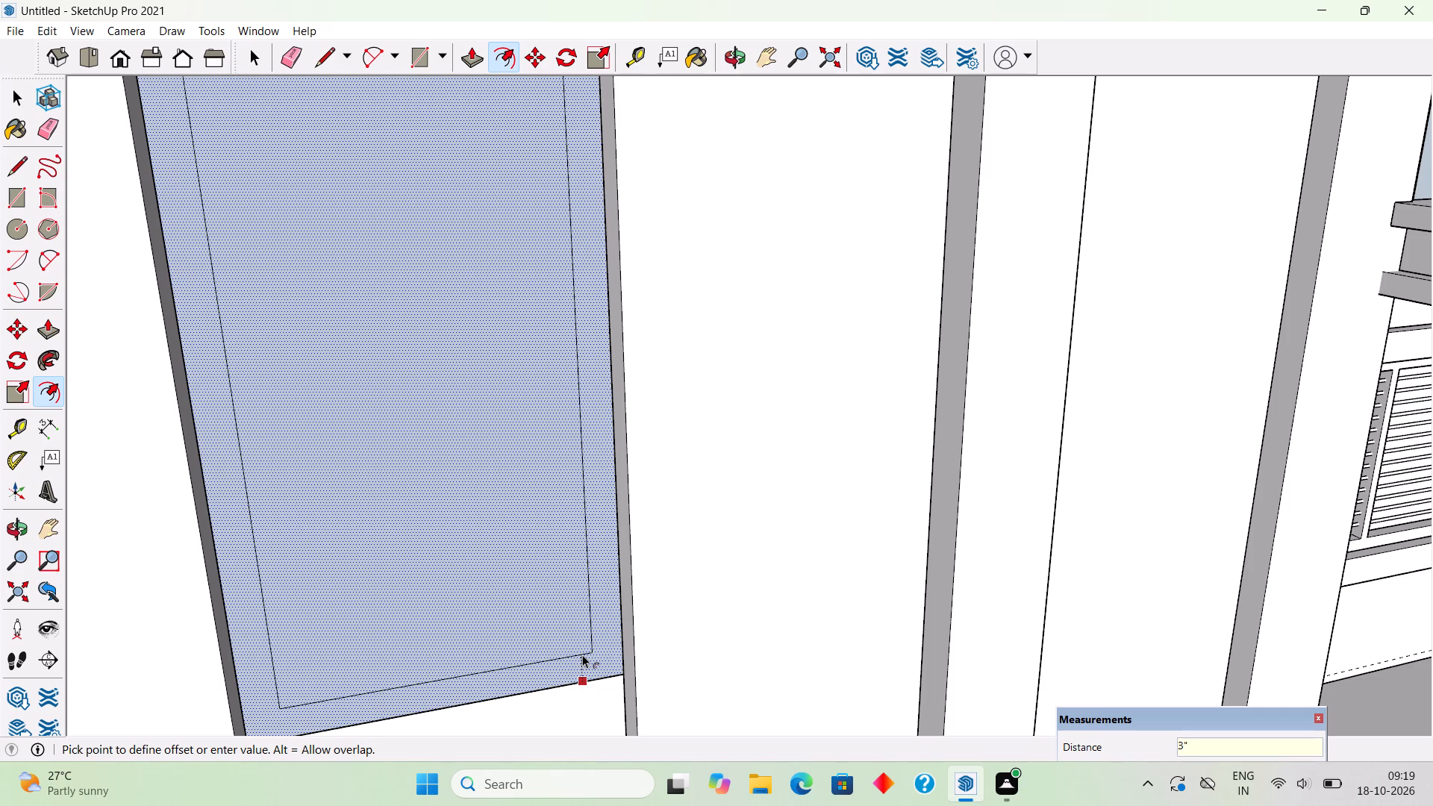
key("Return")
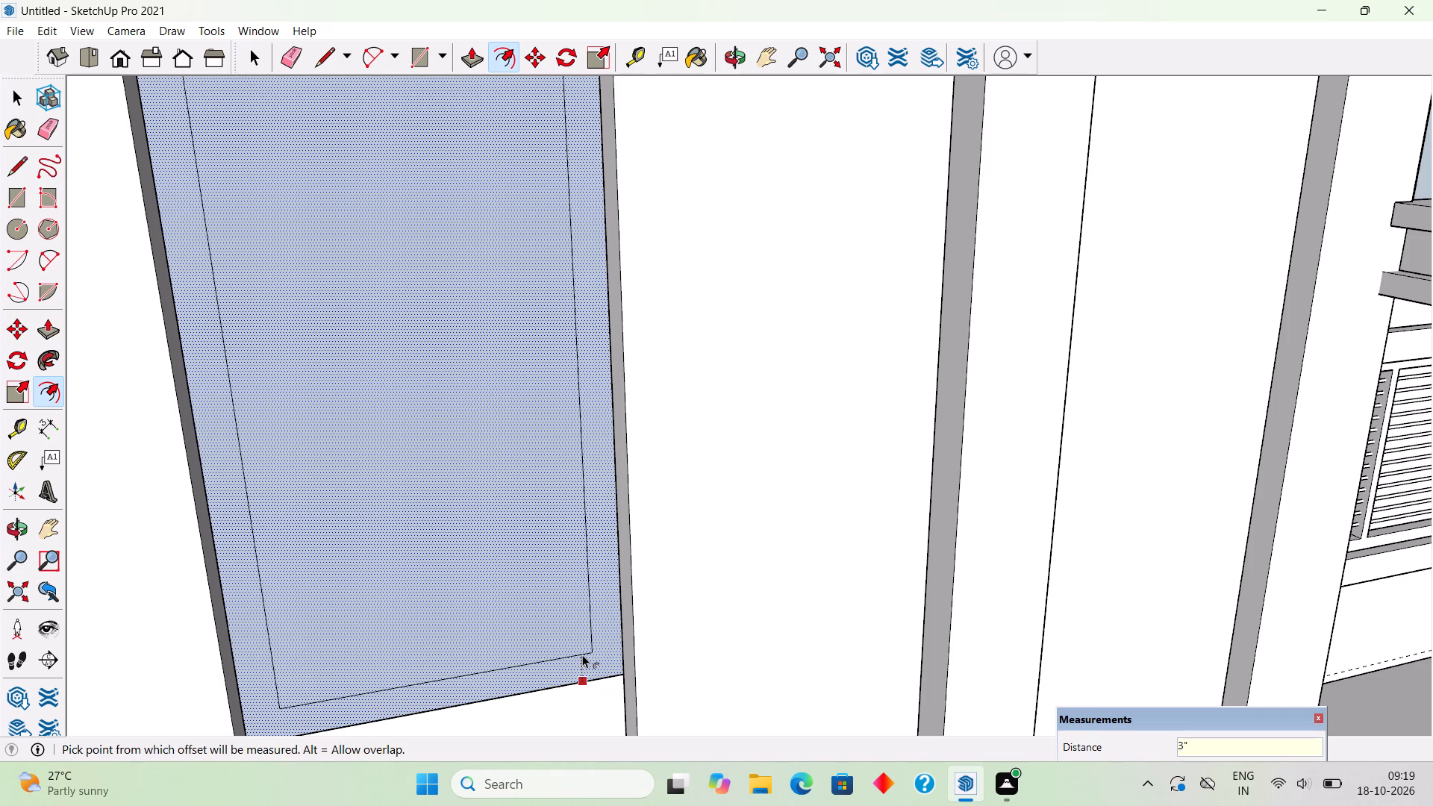
key("space")
left_click(569, 619)
key("Delete")
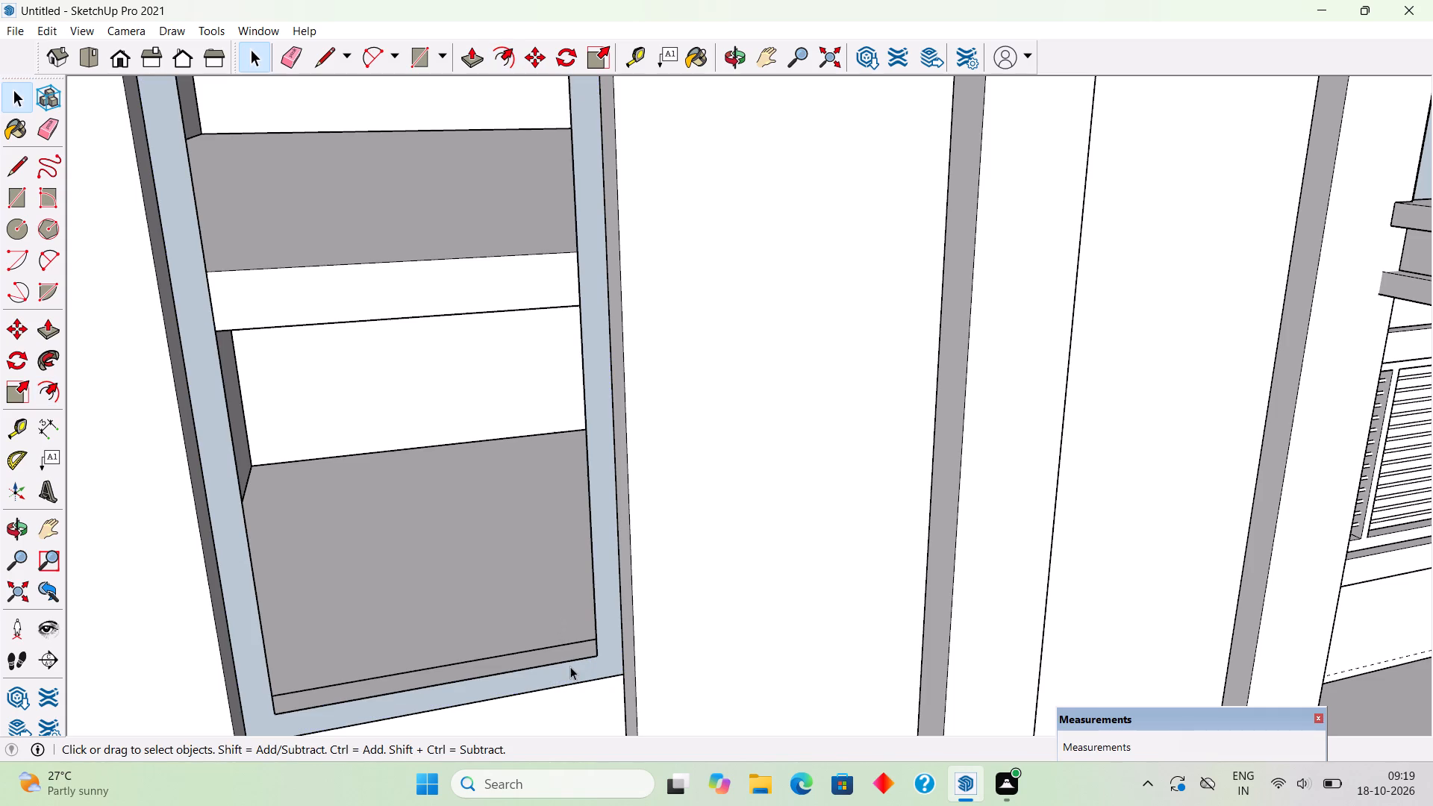
Extrude the lower frame face outward 3" and make the whole frame a group.
left_click(575, 674)
key("p")
left_click(577, 674)
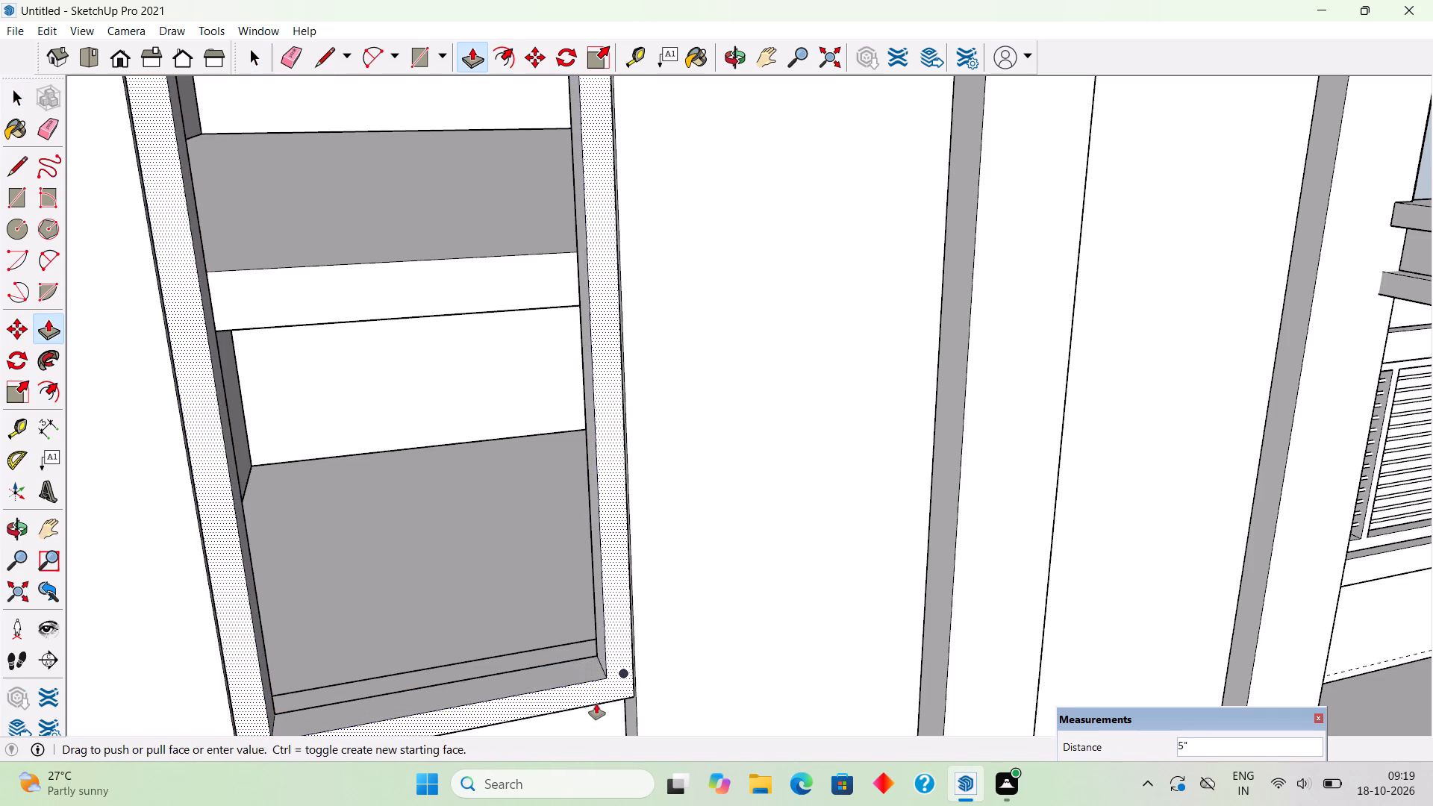
type("3\"")
key("Return")
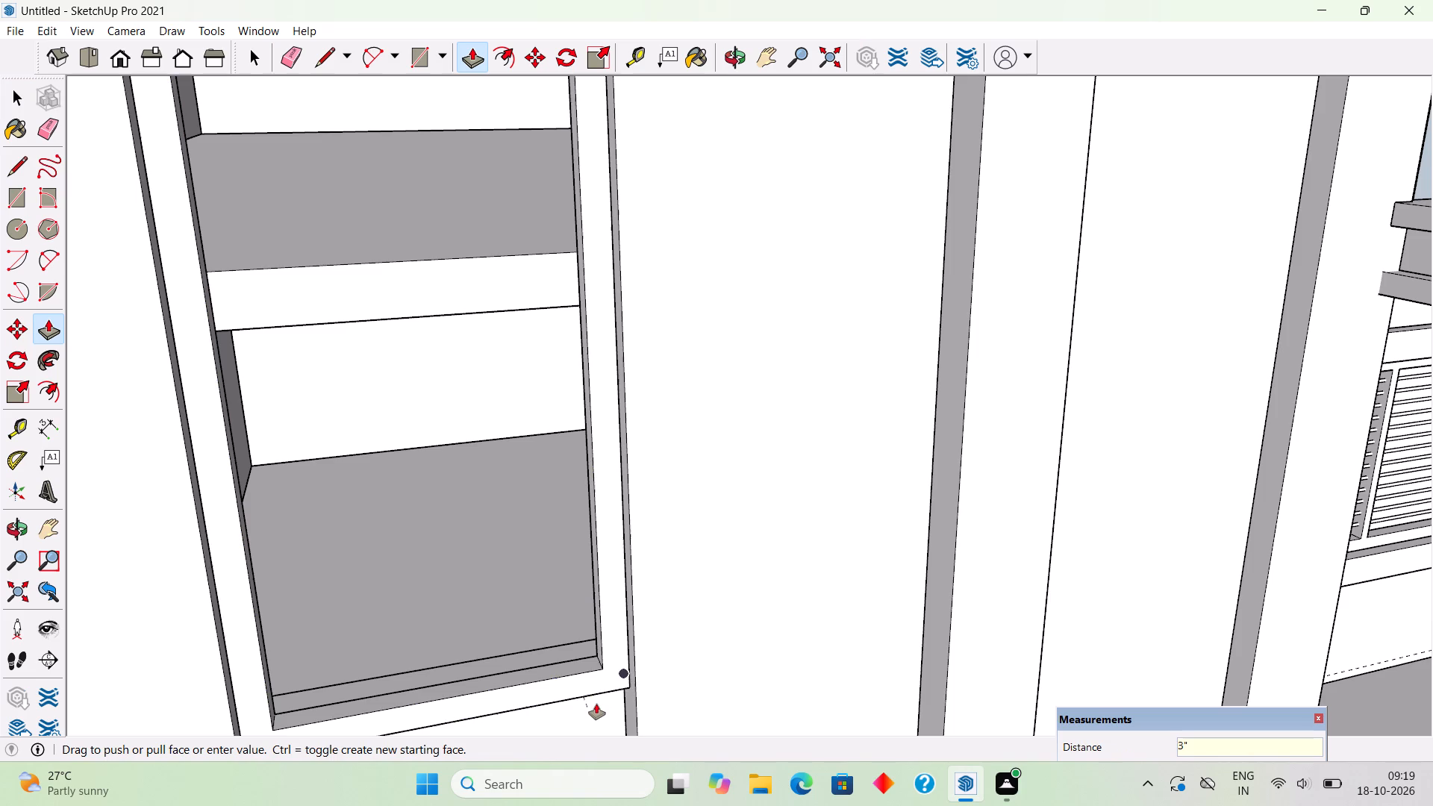
key("space")
triple_click(609, 673)
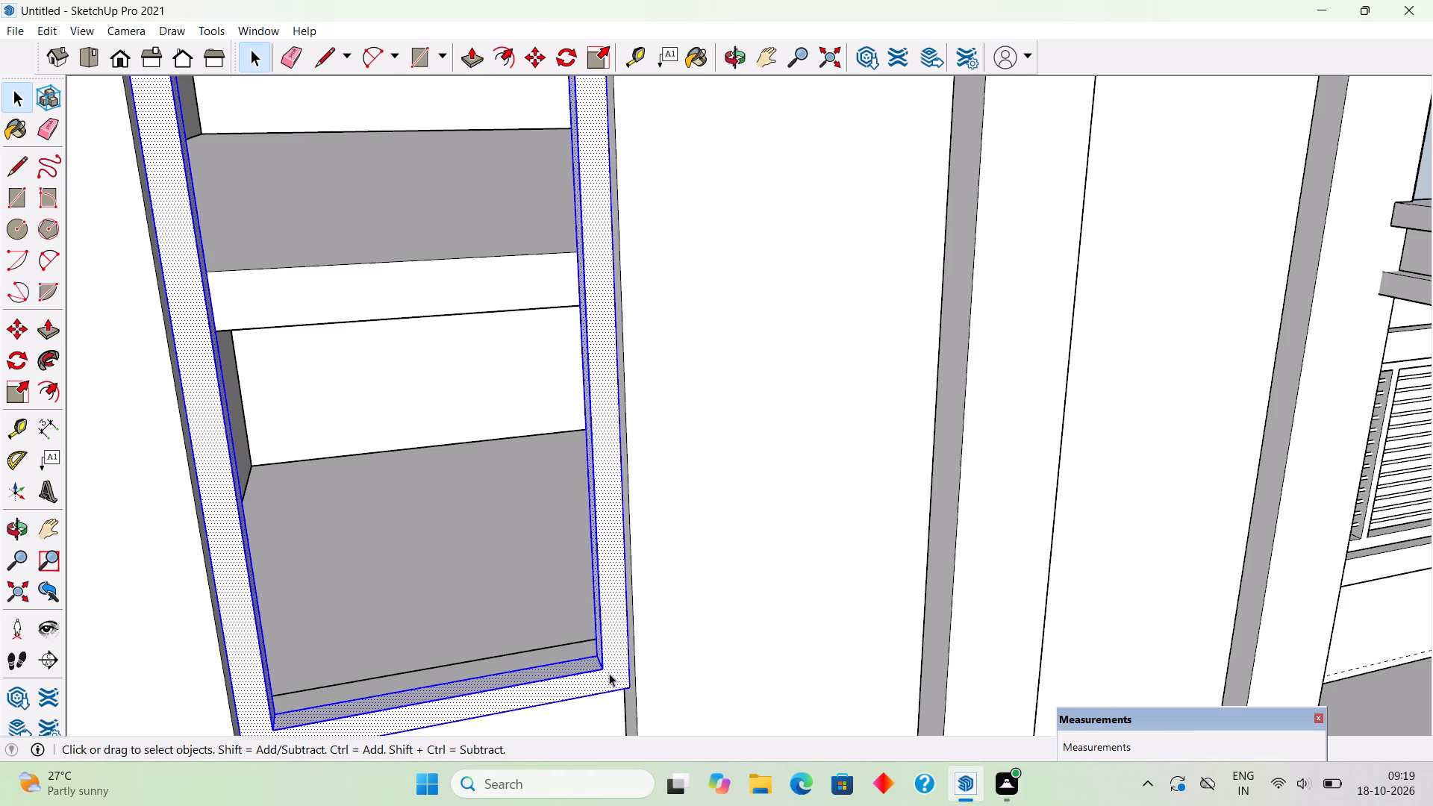
right_click(609, 673)
left_click(637, 549)
Move the lower frame group 3" back into its opening by its lower-right corner, flush with the wall face.
scroll(637, 549, "down", 3)
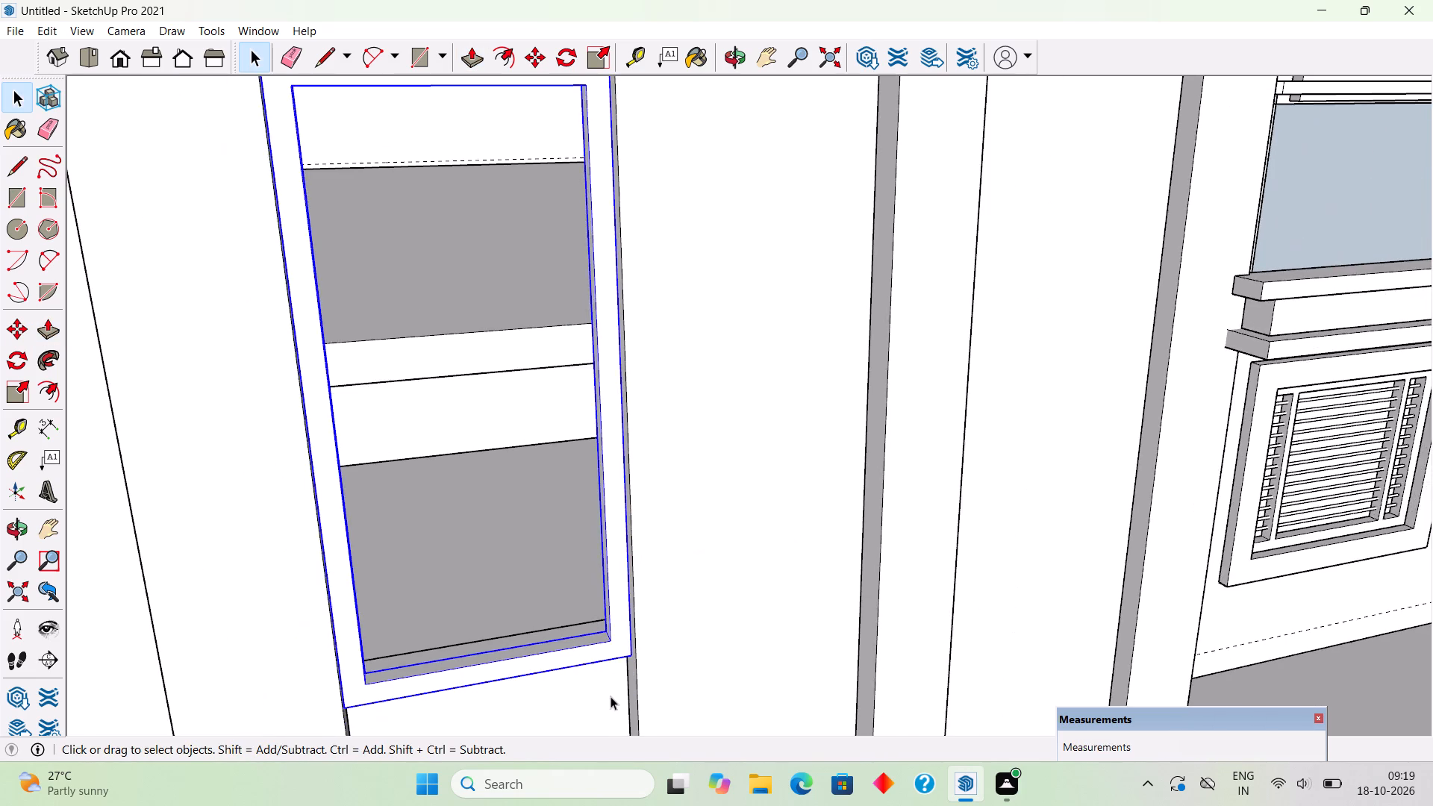
scroll(611, 697, "up", 10)
key("m")
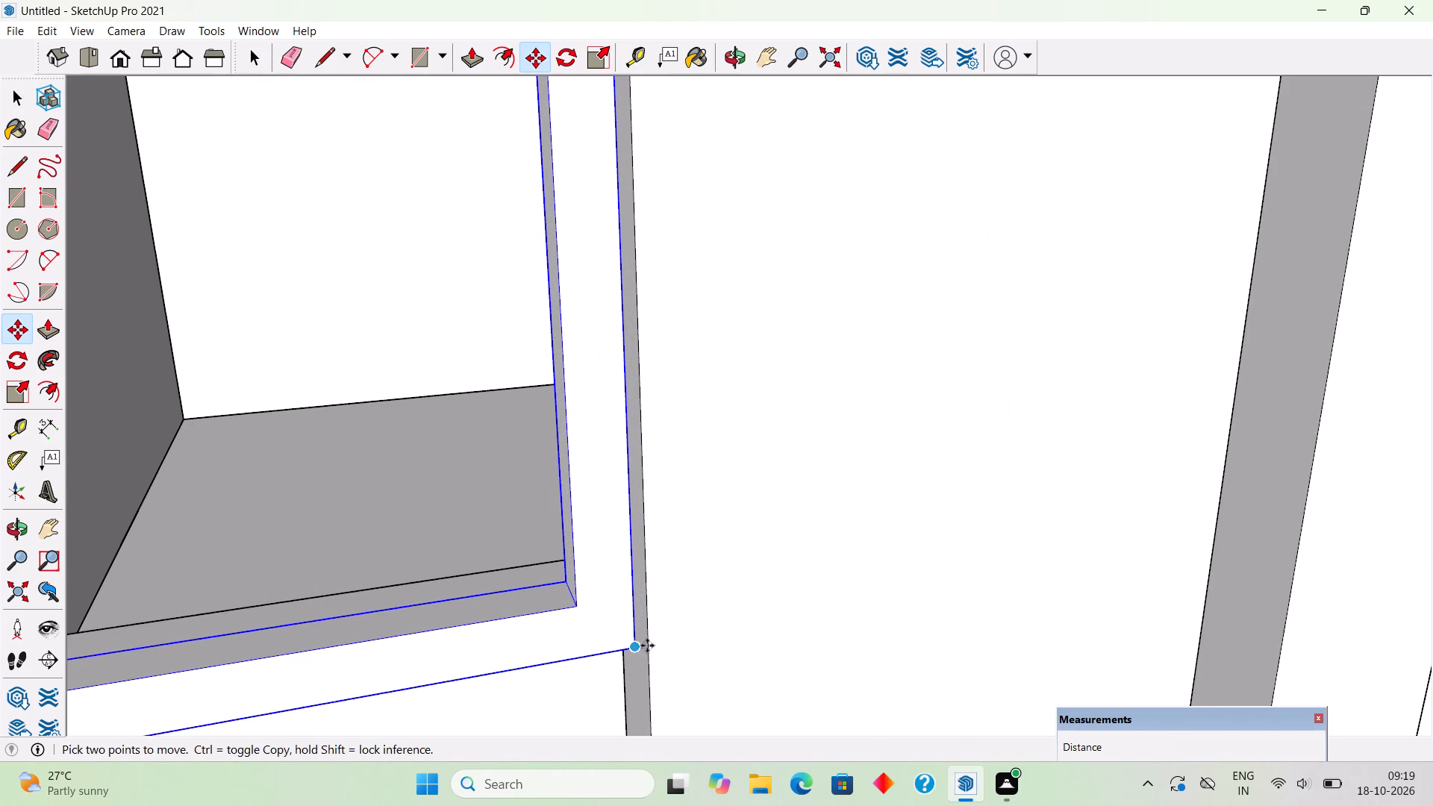
left_click(638, 648)
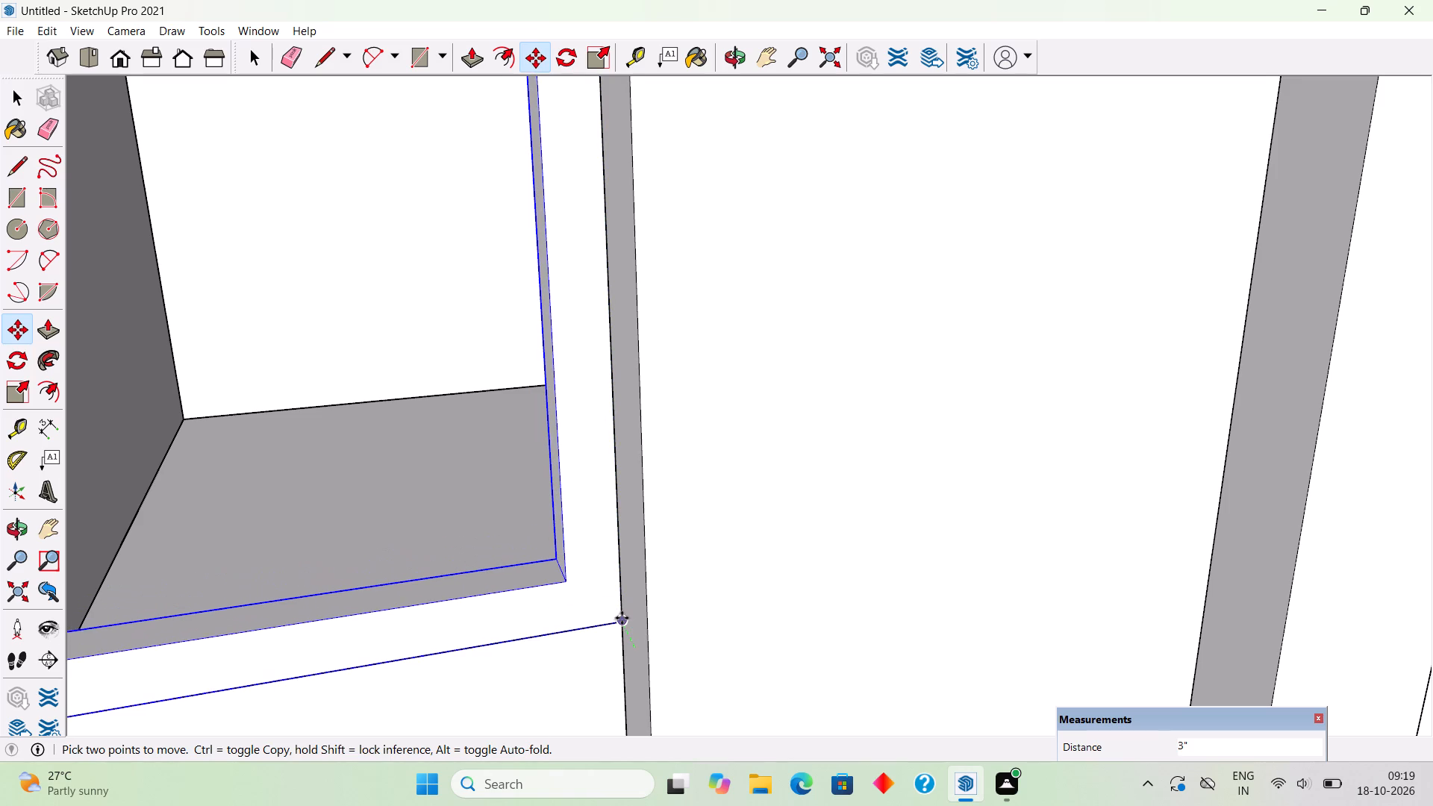
left_click(622, 618)
scroll(622, 619, "down", 18)
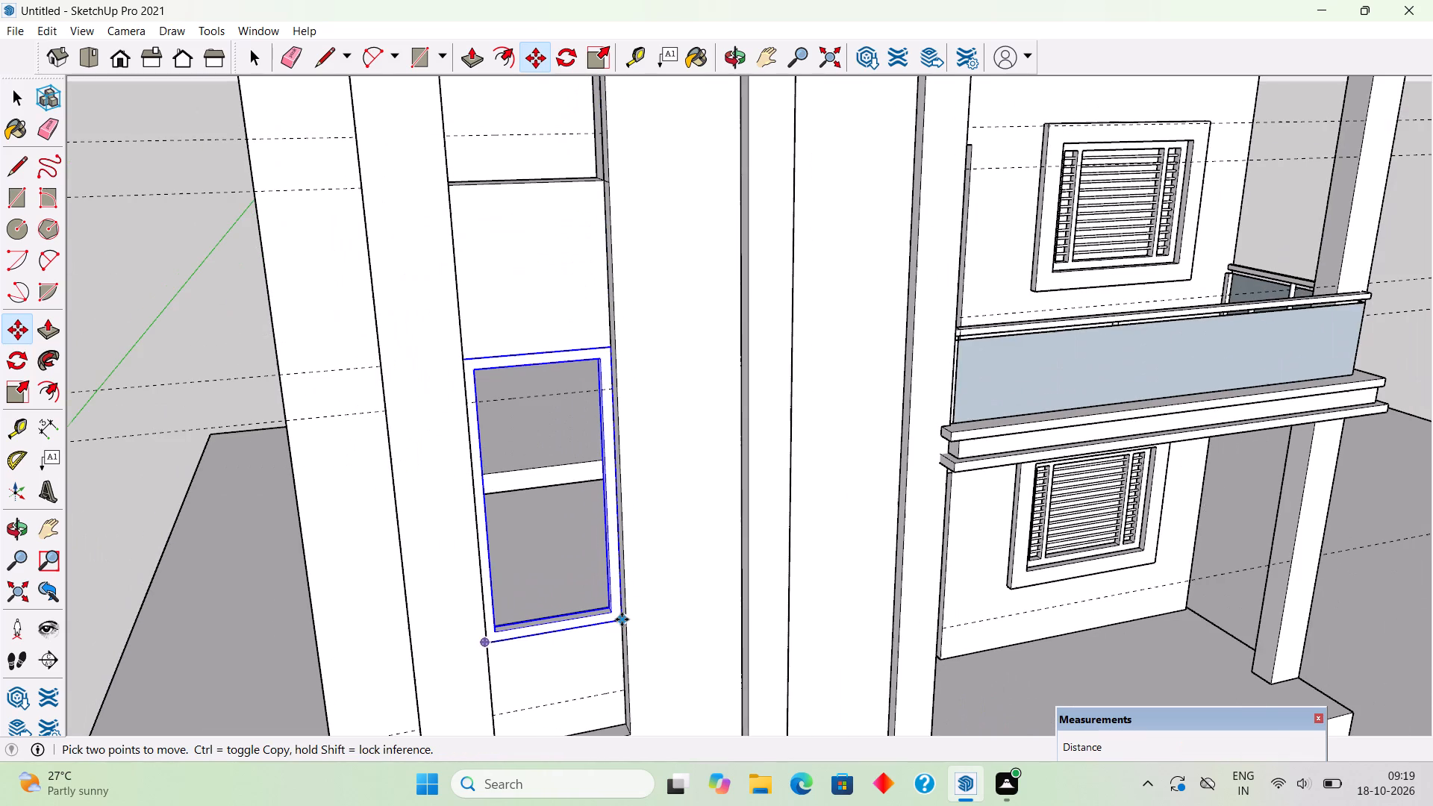
key("space")
Draw a rectangle across the upper wall opening behind the raised panel, from its upper-left to lower-right corner.
scroll(622, 619, "down", 7)
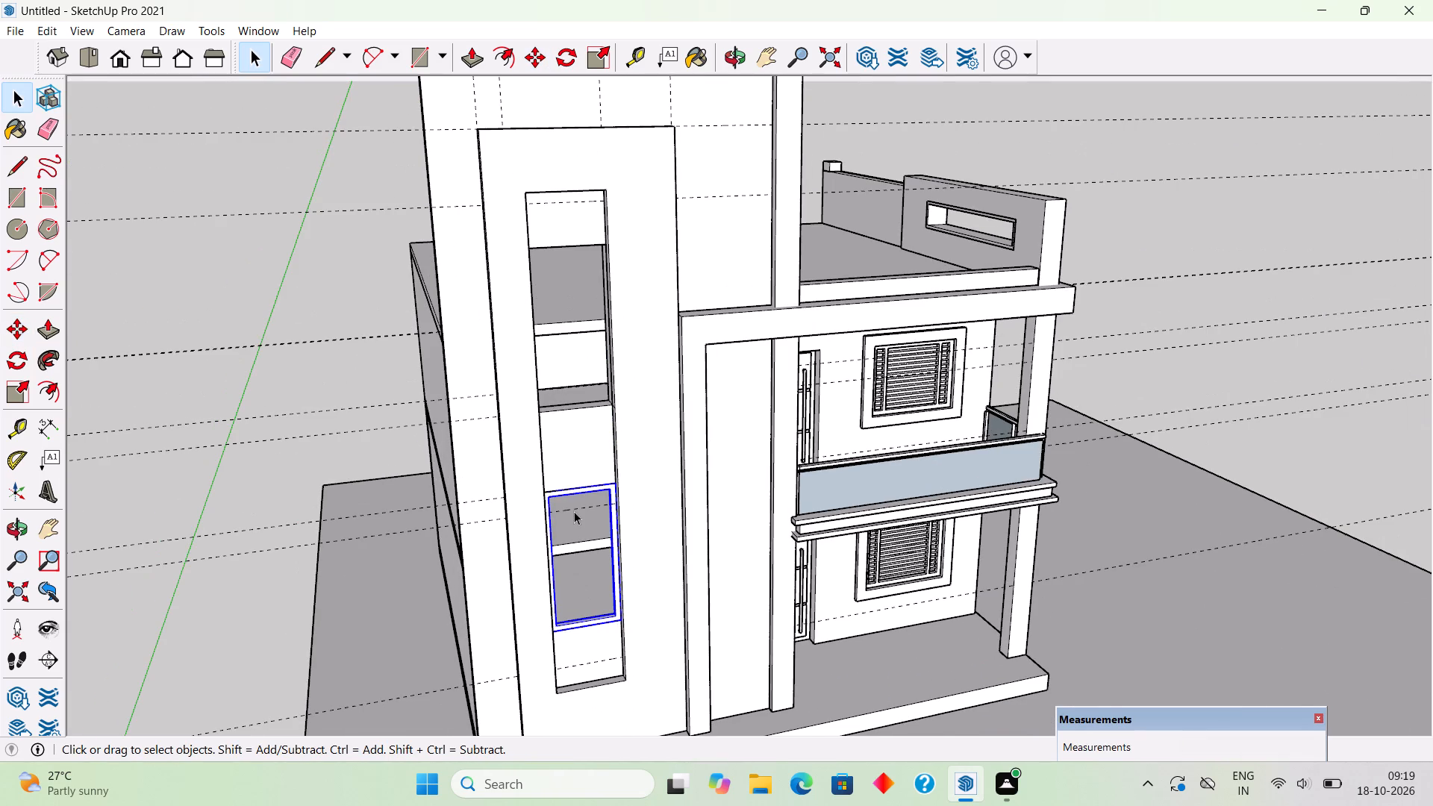
scroll(616, 237, "down", 2)
middle_click(598, 172)
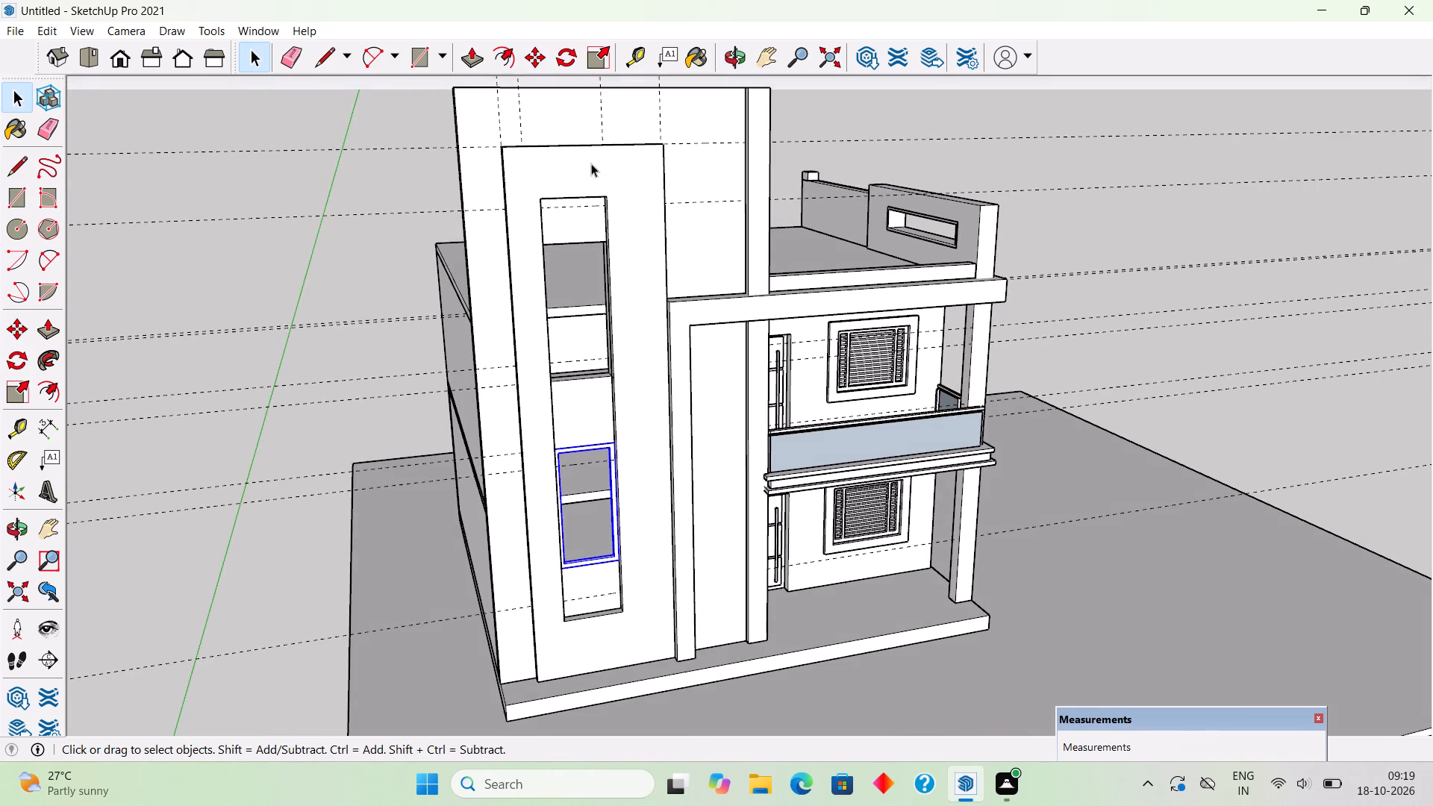
middle_click_drag(588, 190, 490, 85)
scroll(539, 154, "up", 10)
middle_click_drag(619, 344, 646, 372)
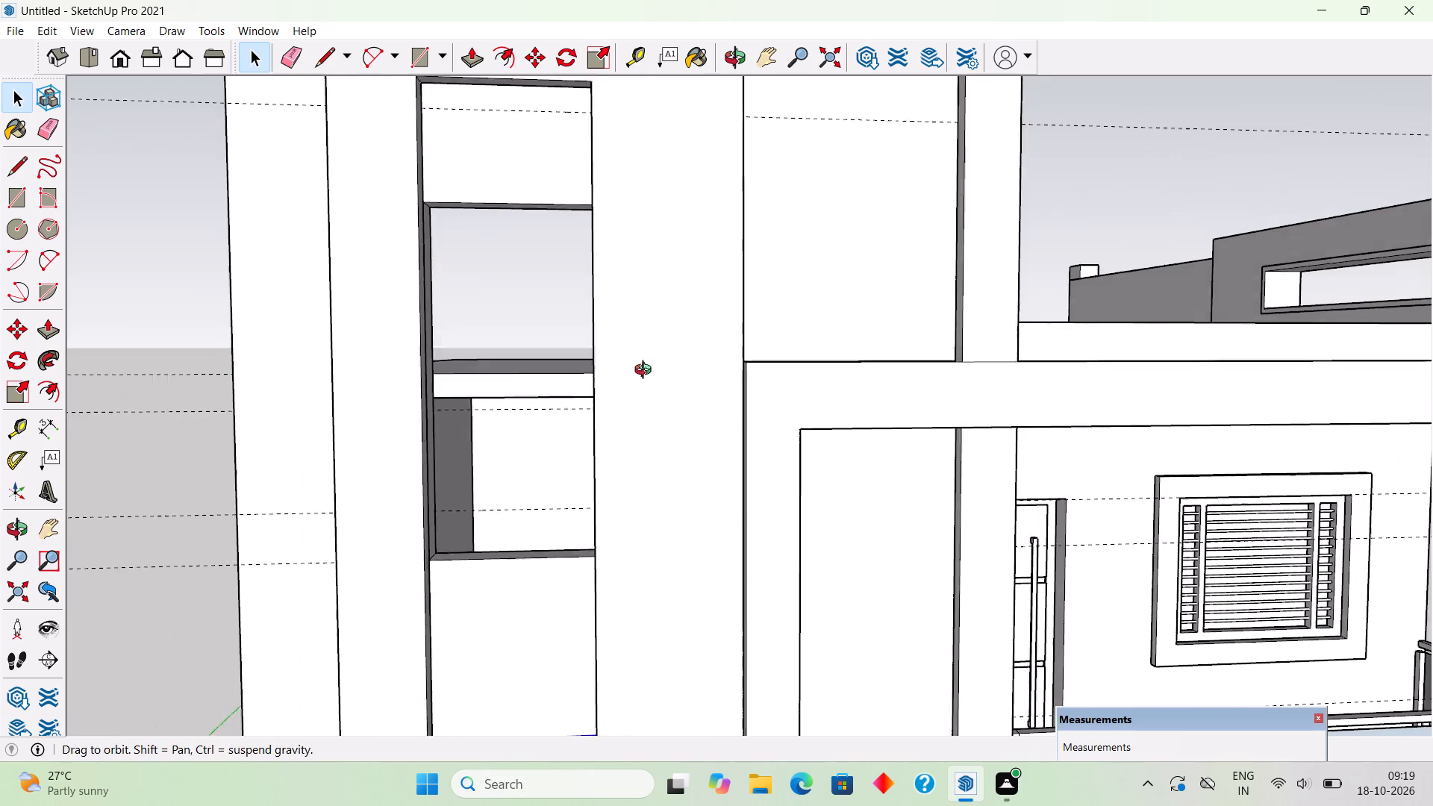
middle_click_drag(646, 372, 659, 384)
scroll(583, 271, "up", 5)
scroll(583, 271, "down", 4)
key("r")
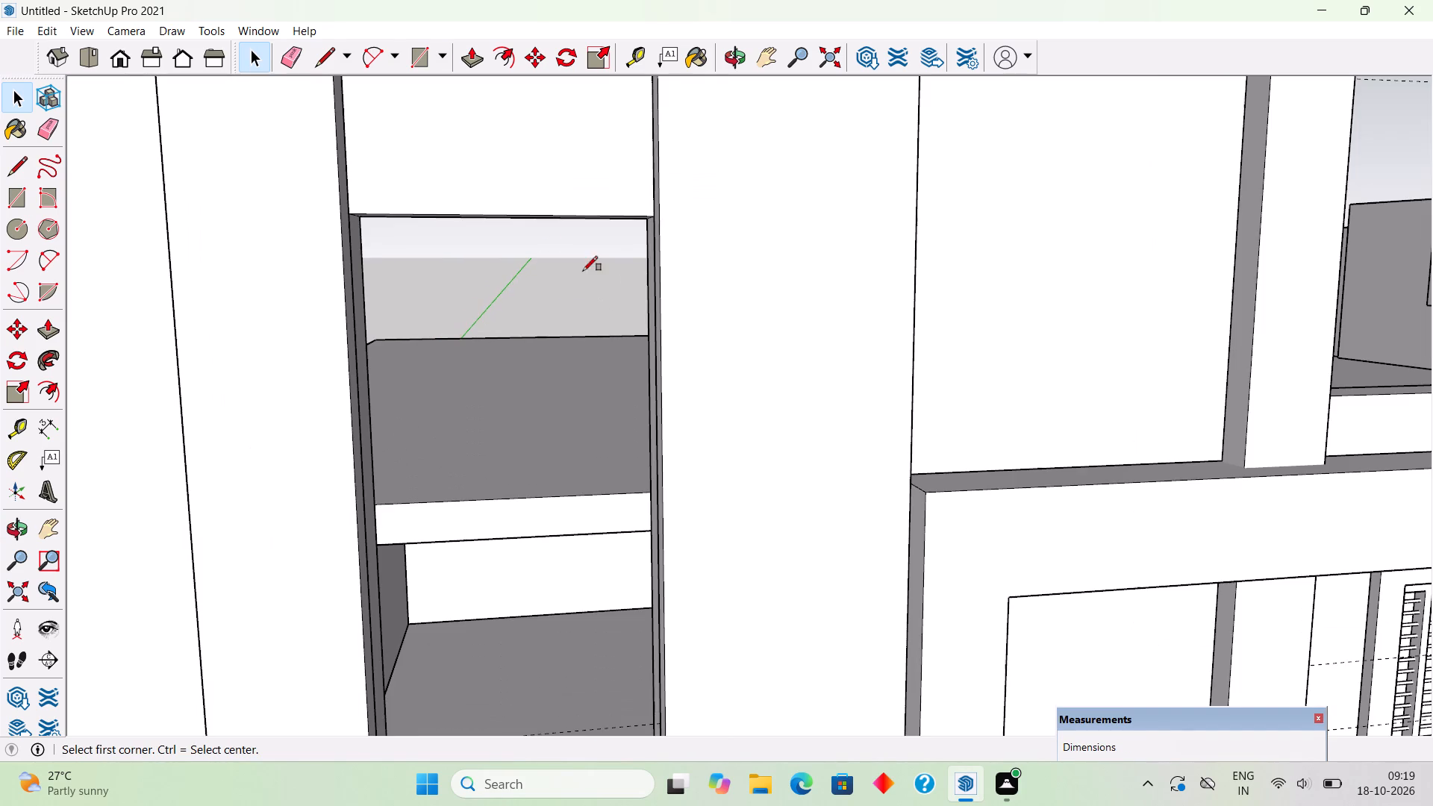
left_click(347, 214)
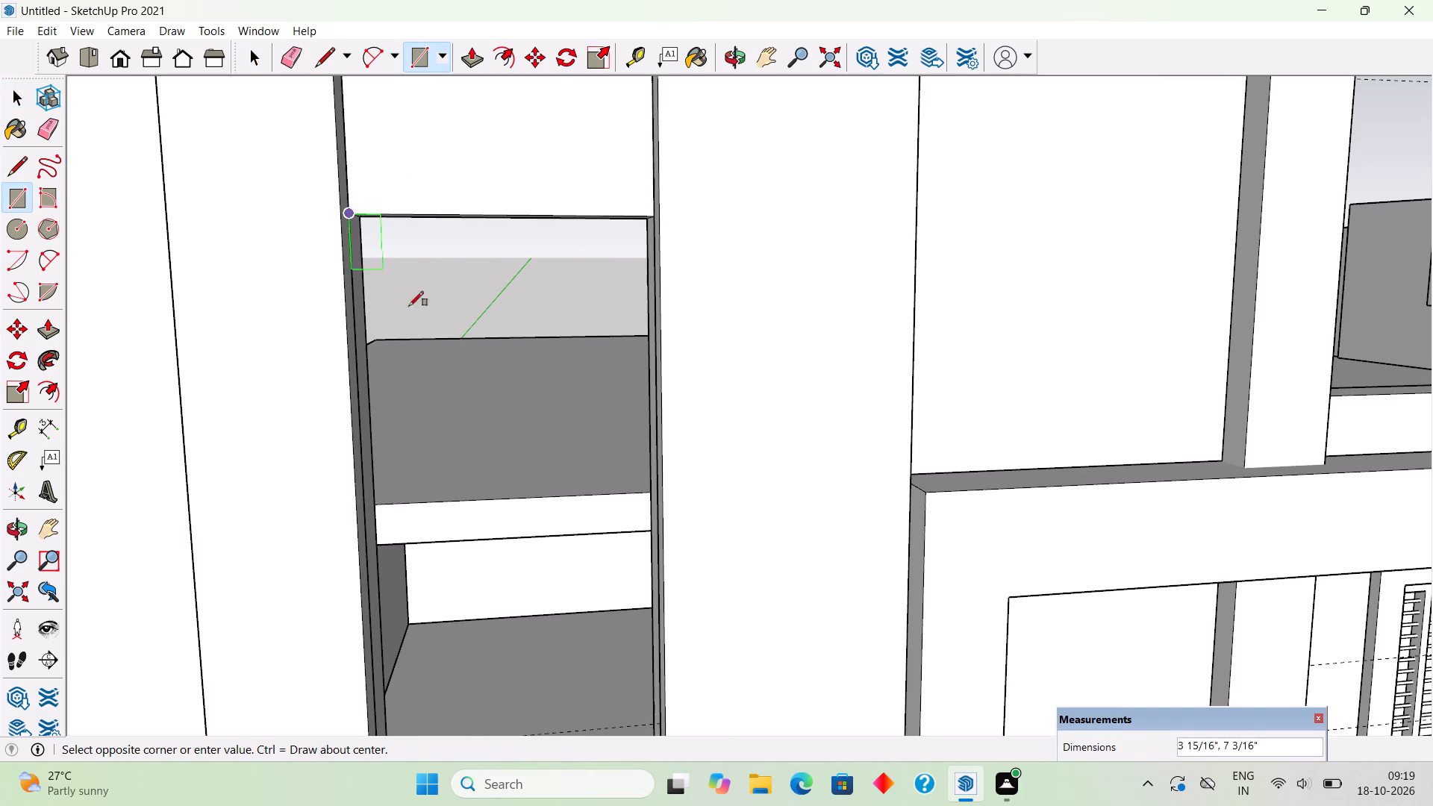
scroll(466, 372, "down", 5)
scroll(552, 581, "up", 3)
middle_click_drag(563, 613, 621, 623)
scroll(633, 625, "up", 4)
left_click(662, 617)
Offset the upper opening's rectangle 3" inward and delete the inner face, leaving a frame outline.
key("f")
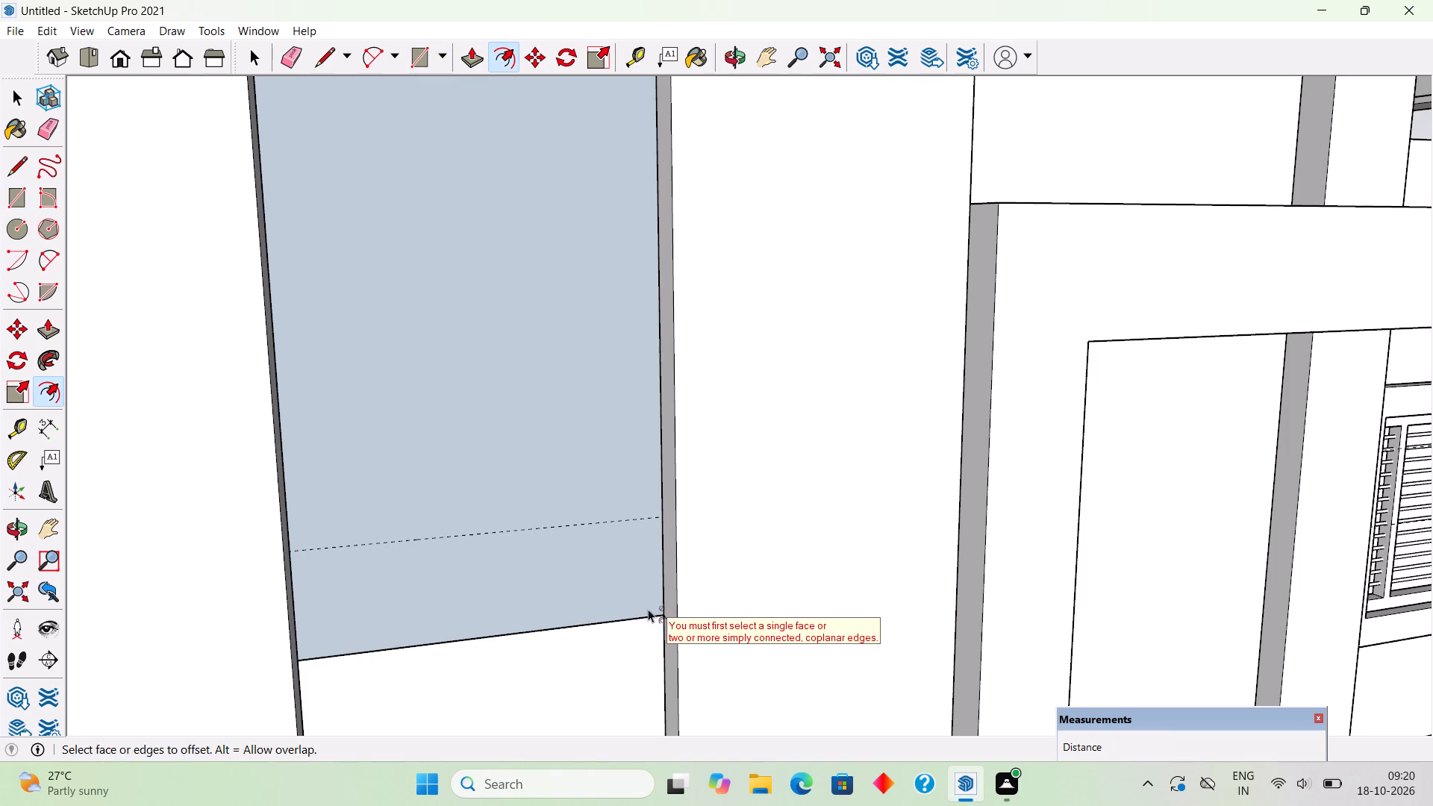
left_click(619, 608)
type("3\"")
key("Return")
key("space")
left_click(606, 531)
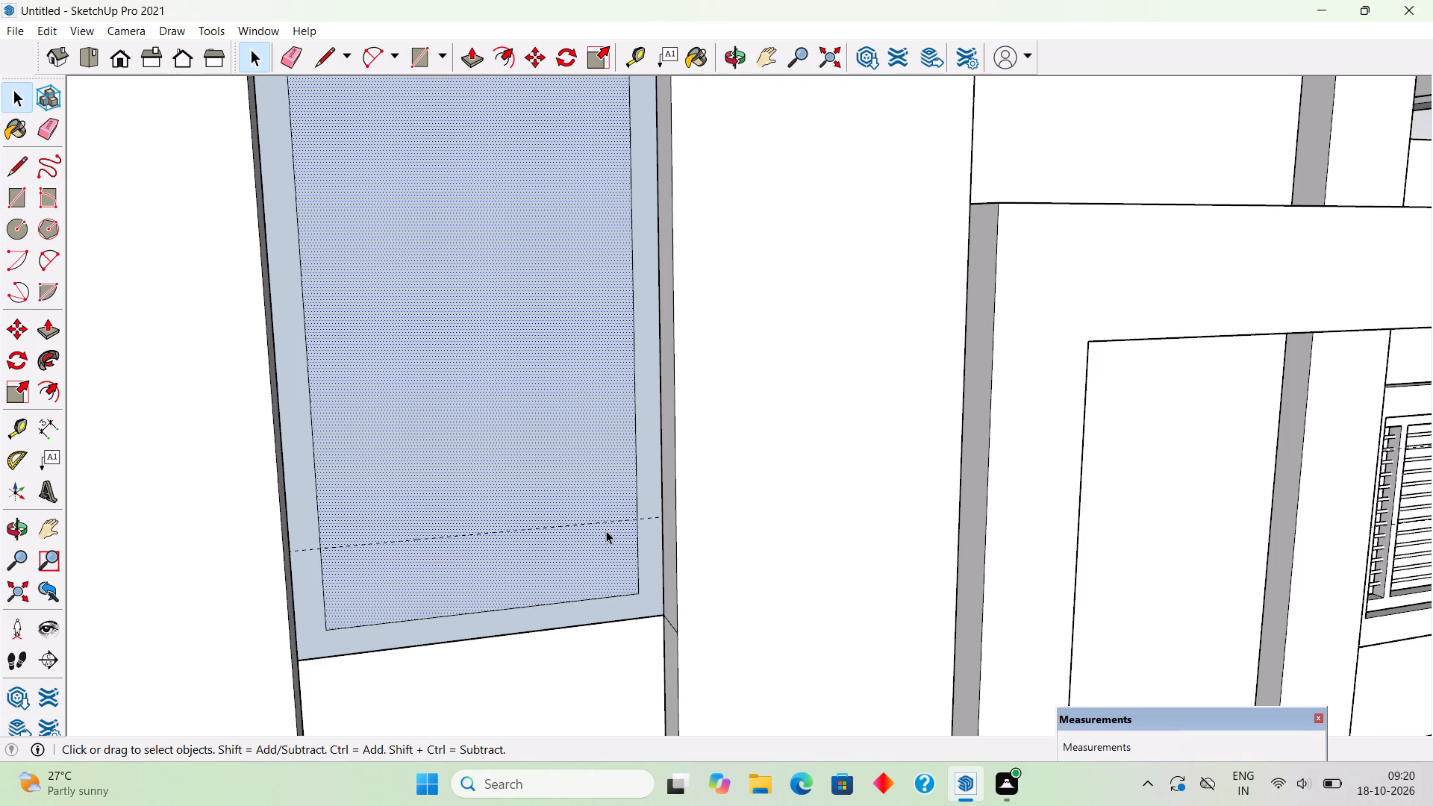
key("Delete")
Extrude the upper frame face outward 3" and make the whole frame a group.
left_click(652, 608)
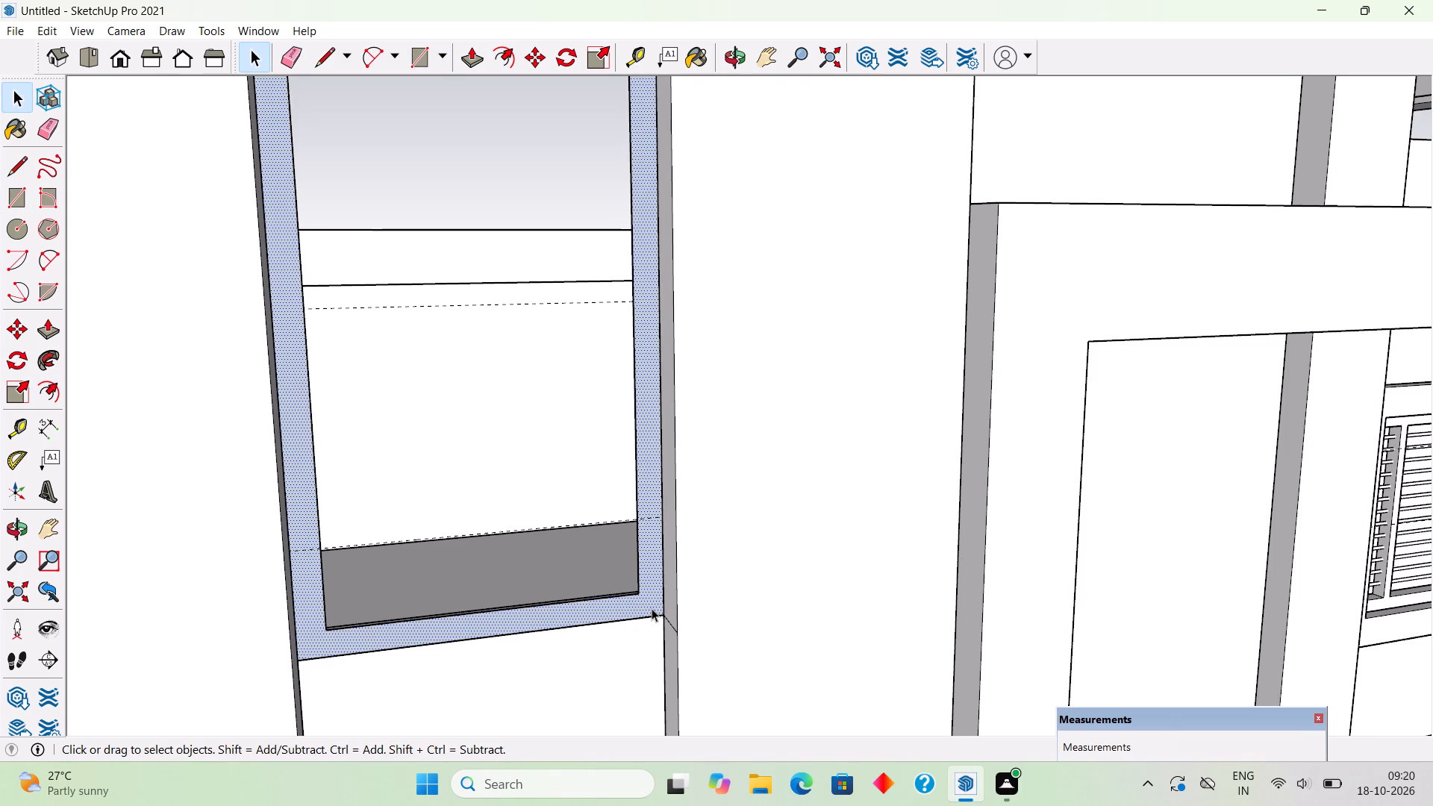
key("p")
left_click(652, 608)
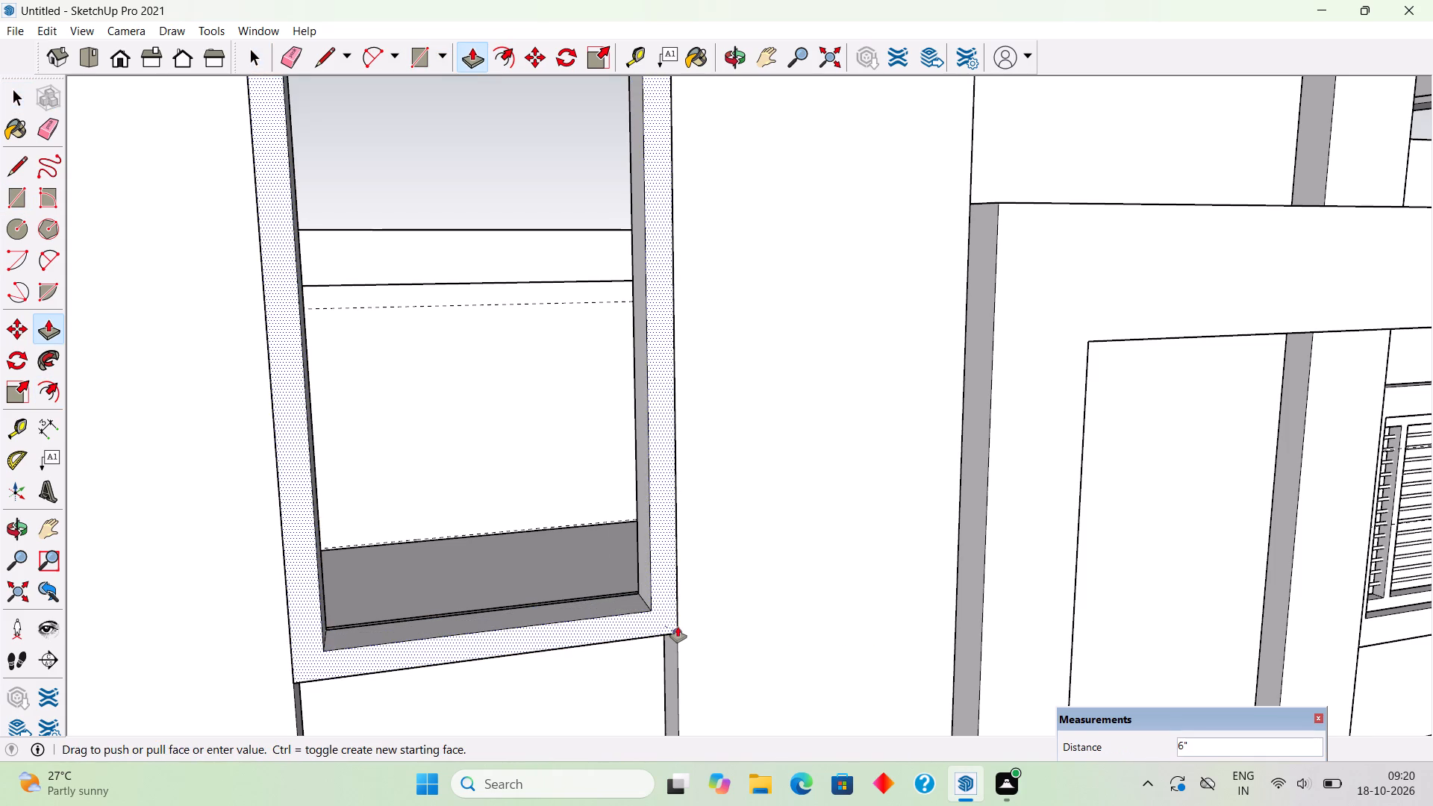
key("3")
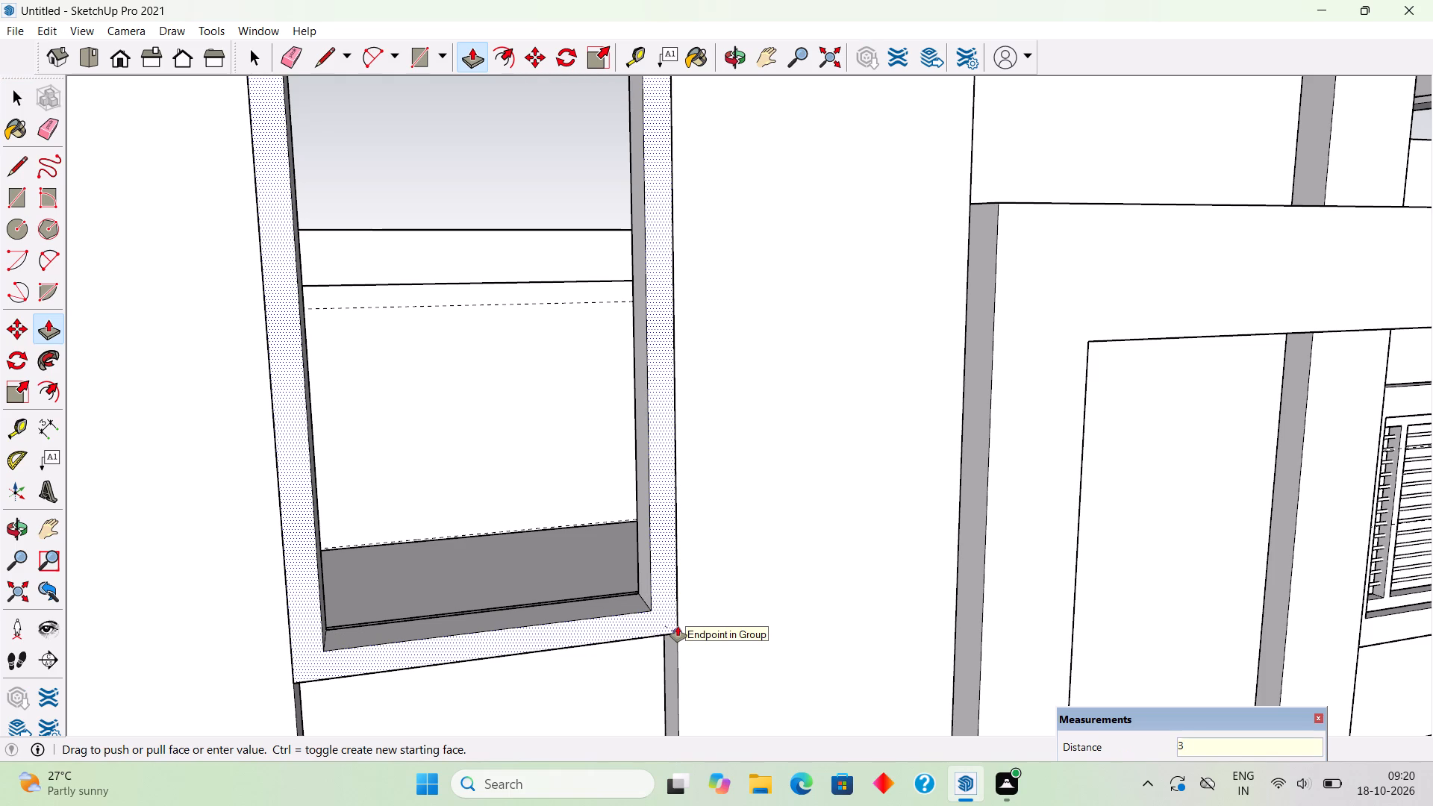
key("shift+quotedbl")
key("Return")
key("space")
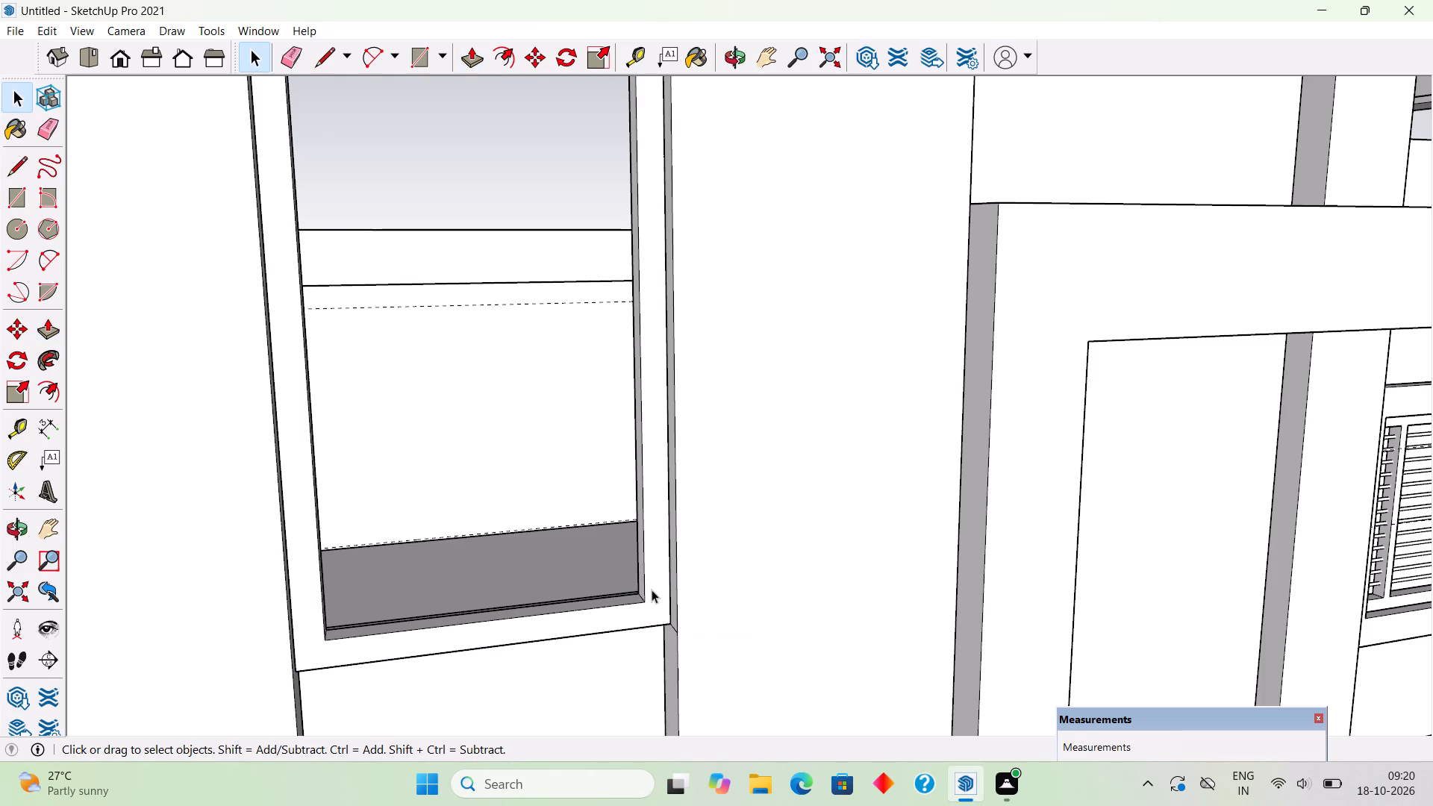
triple_click(652, 593)
right_click(652, 593)
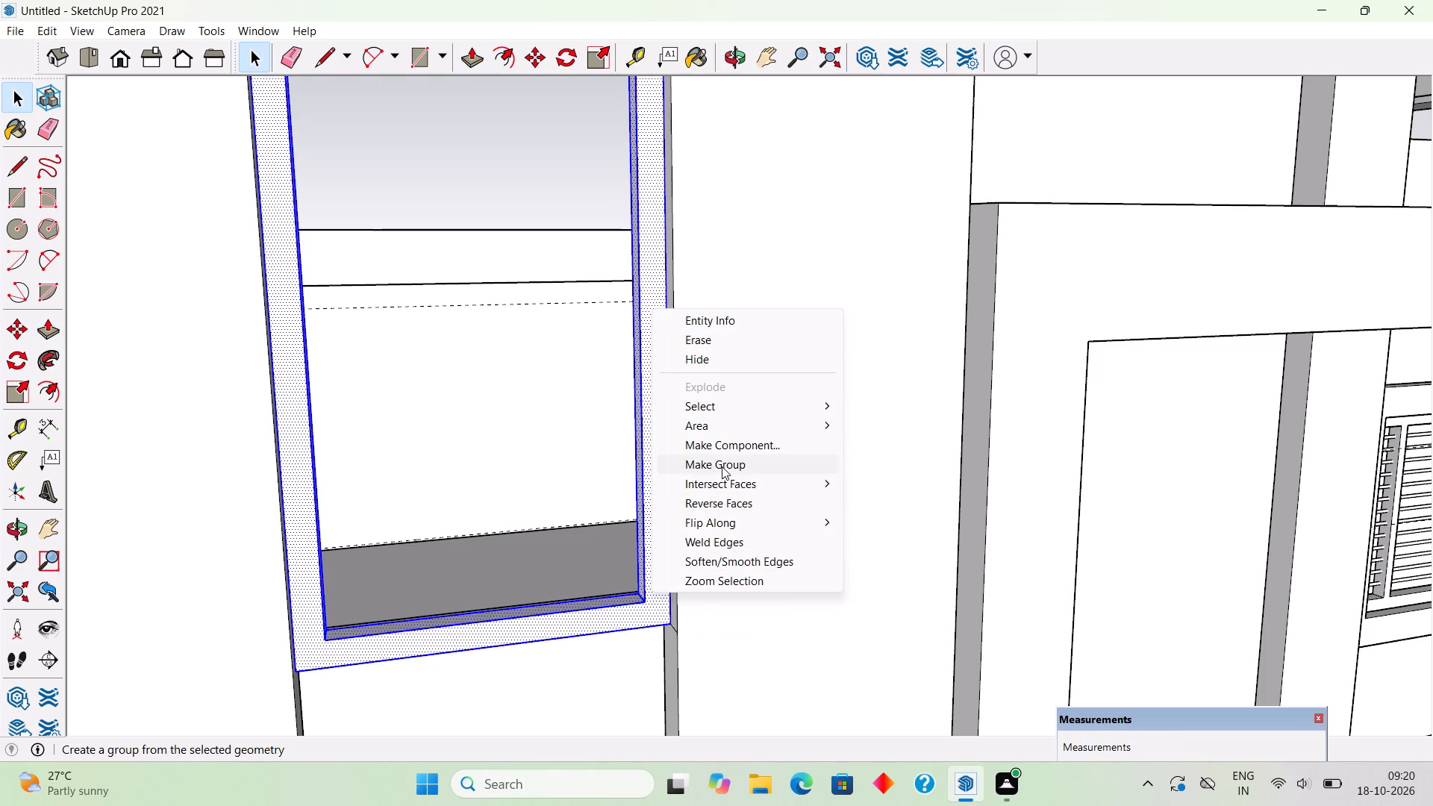
left_click(722, 466)
Move the upper frame group 3" back into its opening by its lower-right corner, flush with the wall face.
key("m")
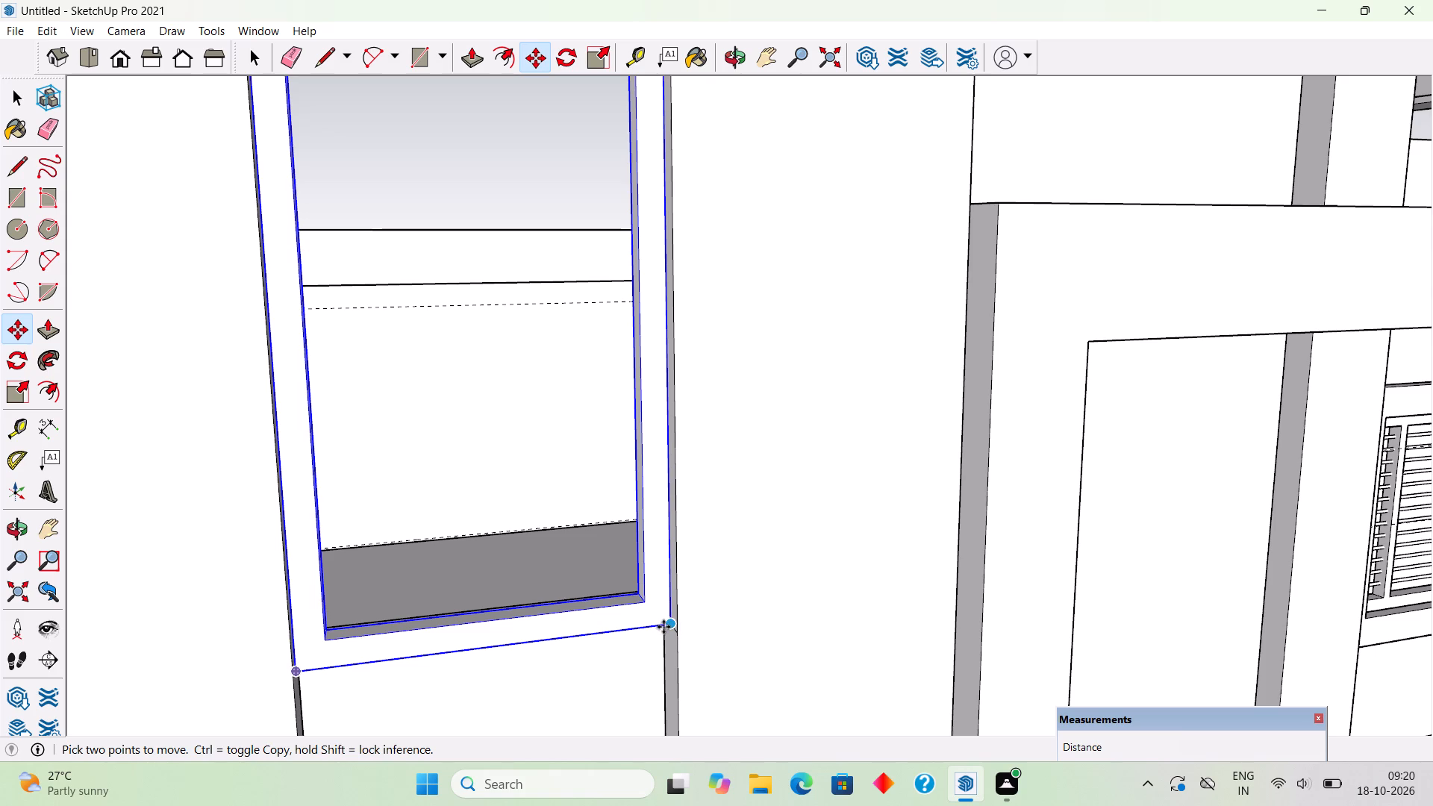
left_click(664, 627)
scroll(670, 613, "up", 2)
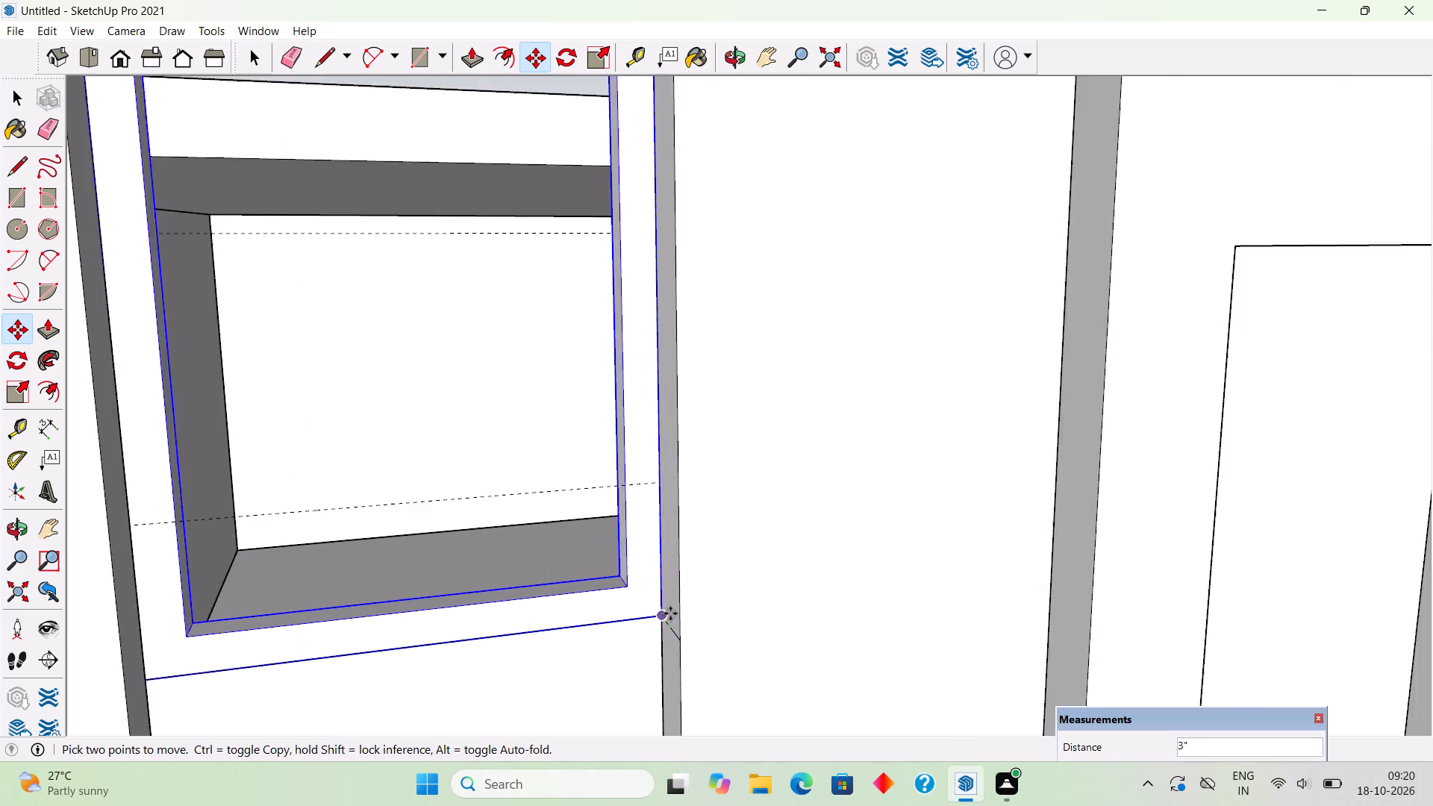
scroll(670, 613, "up", 4)
left_click(659, 617)
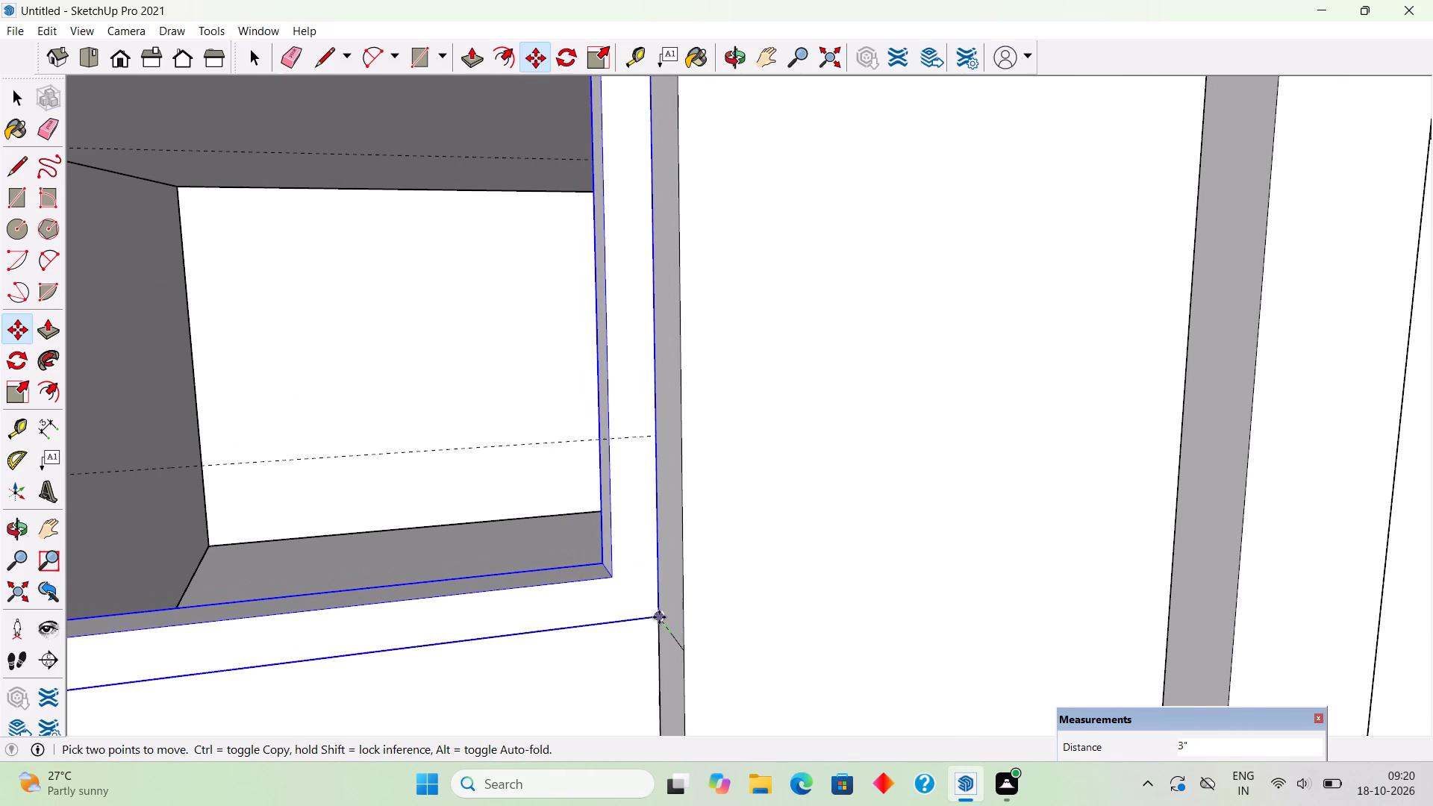
key("space")
Delete the short leftover edge across the inner jamb of the raised panel's tall opening.
left_click(675, 641)
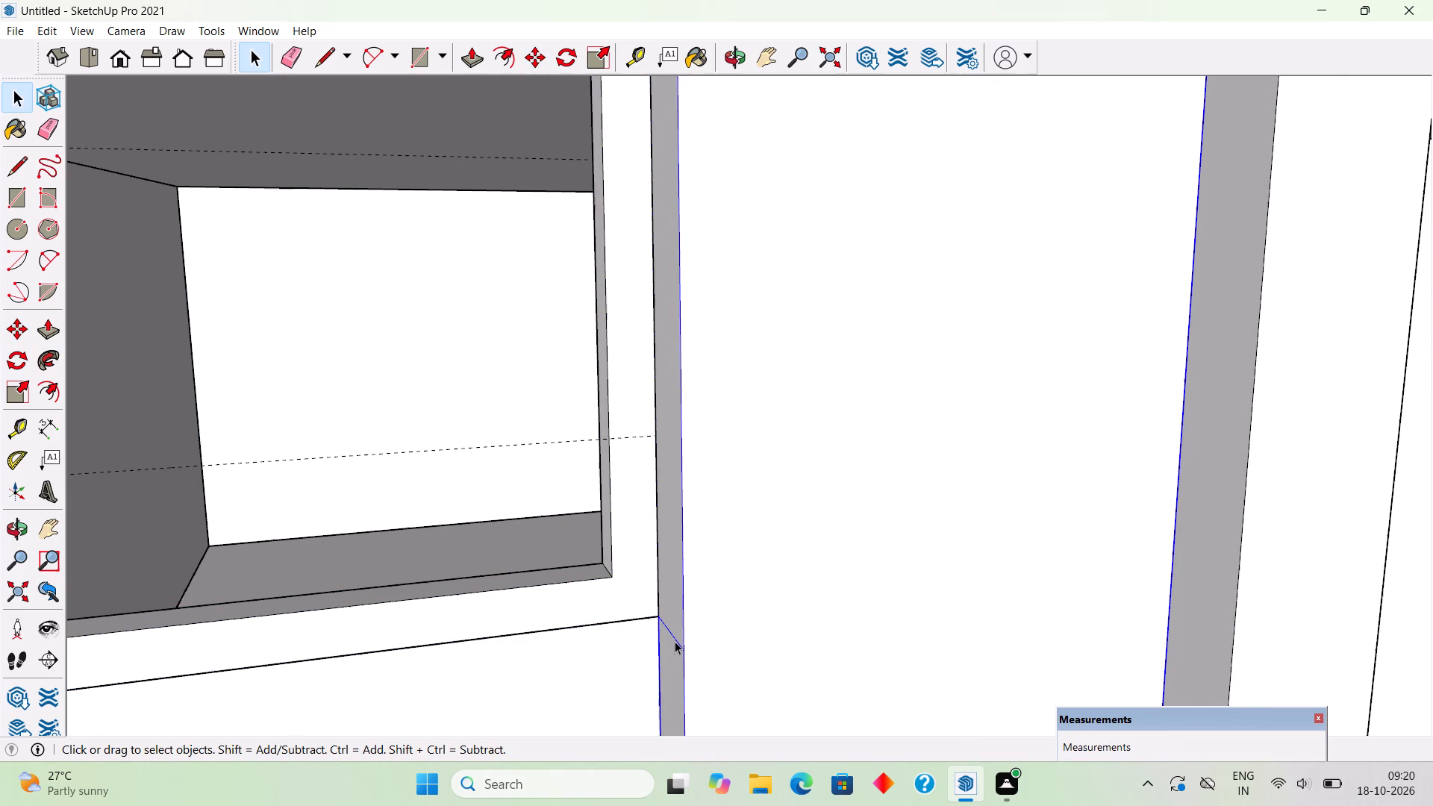
double_click(675, 641)
left_click(675, 641)
left_click(675, 641)
left_click(675, 638)
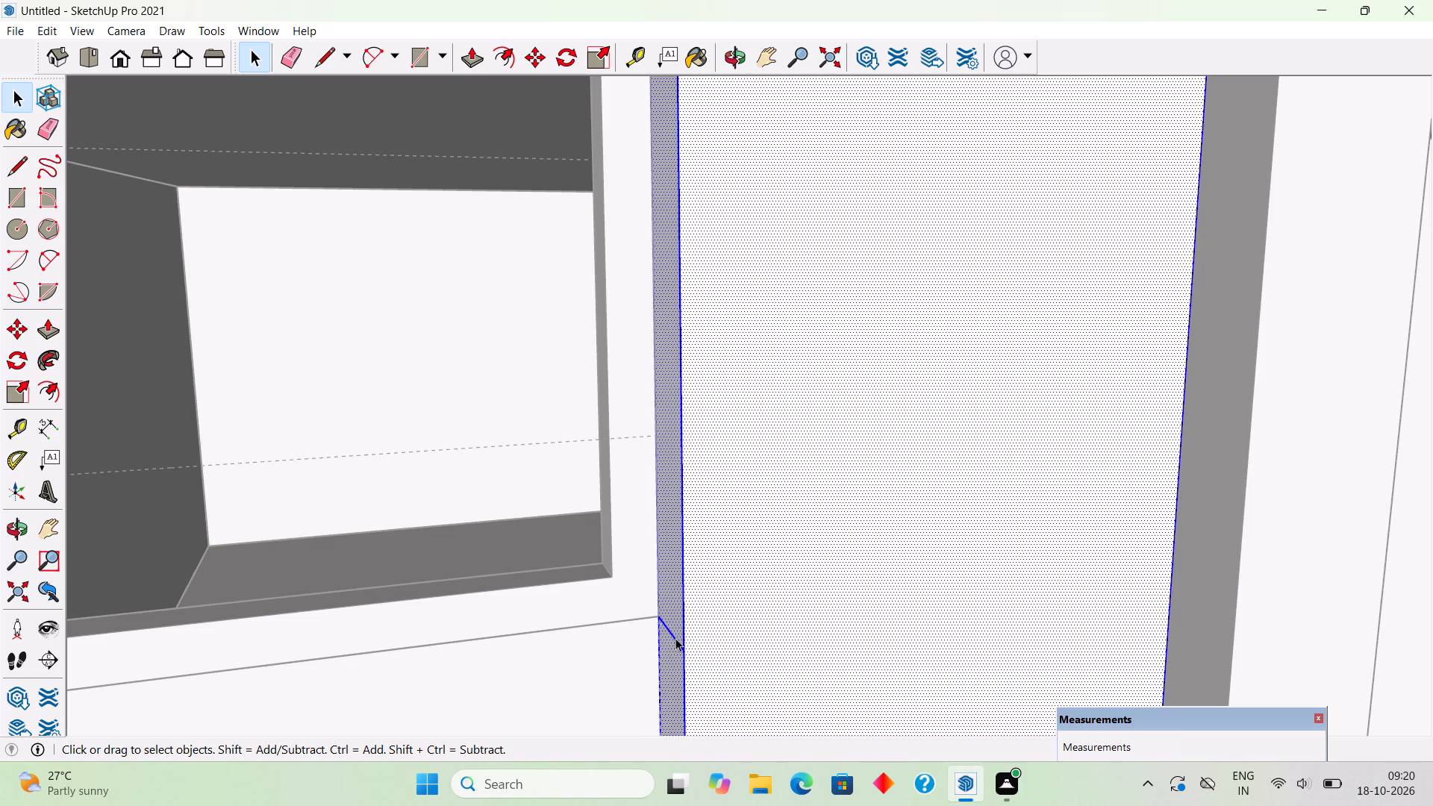
left_click(675, 638)
key("Delete")
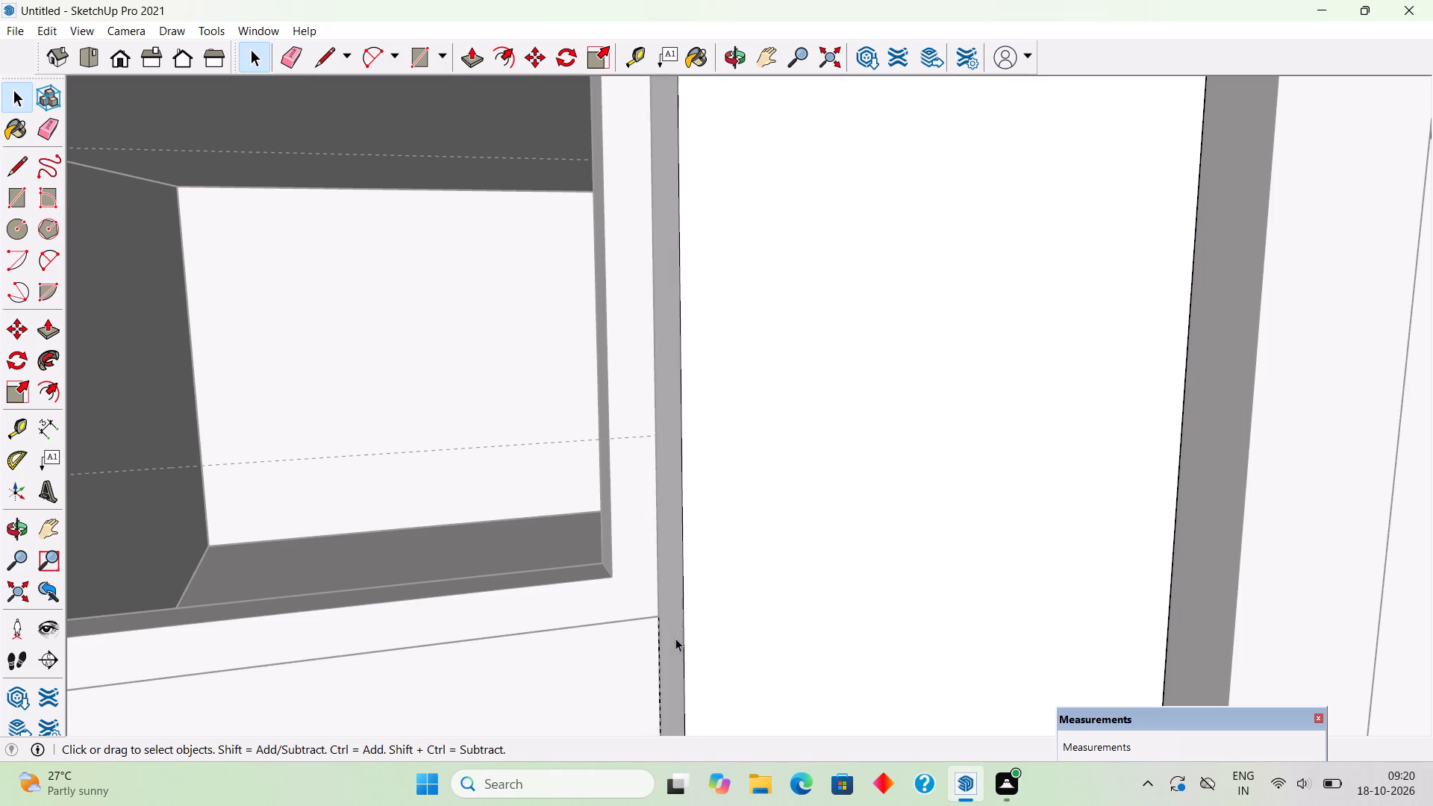
scroll(675, 638, "down", 16)
key("space")
scroll(675, 638, "down", 6)
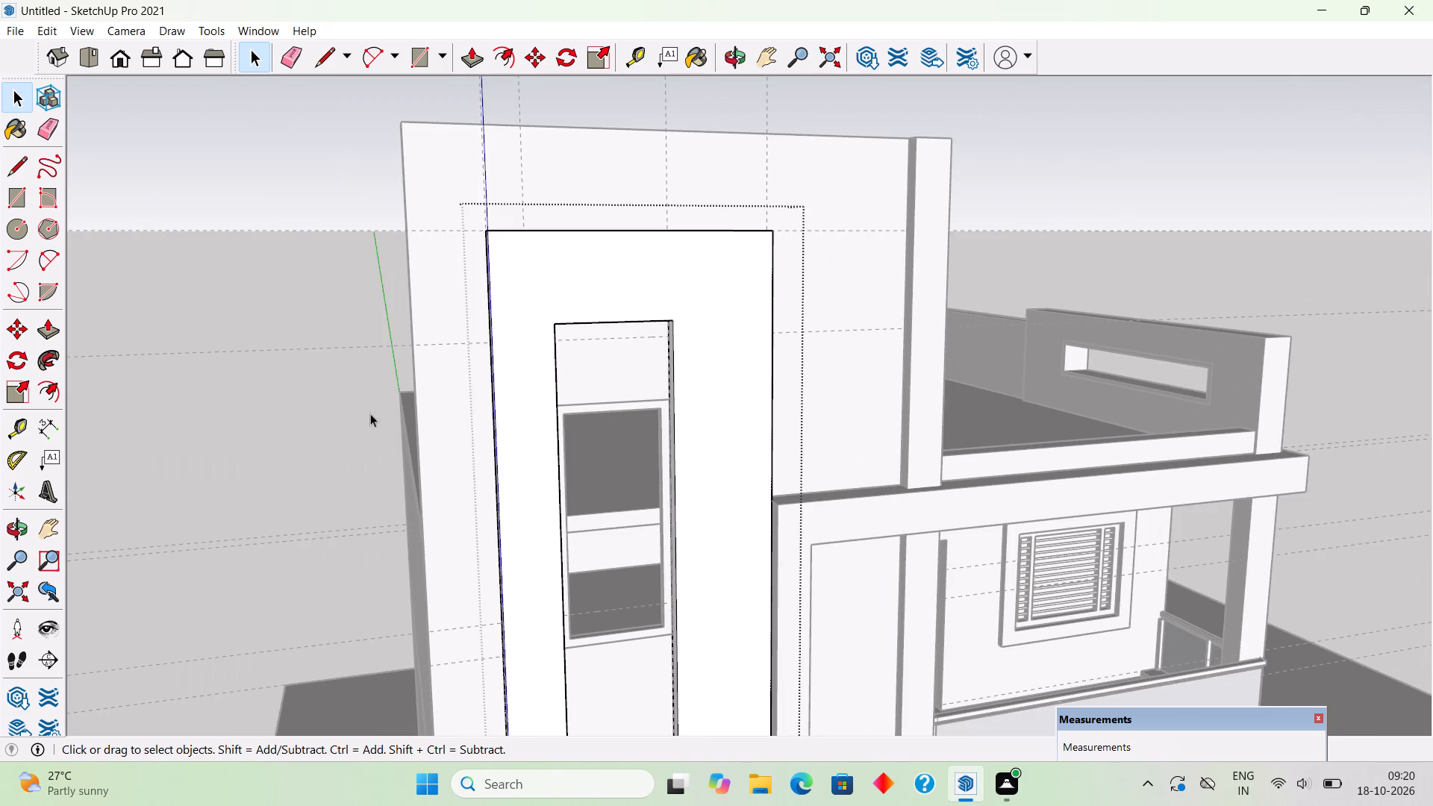
left_click(285, 349)
Examine the fitted upper window frame, its inner corners and the surrounding raised panel from several angles.
middle_click_drag(701, 652, 555, 600)
scroll(549, 549, "up", 5)
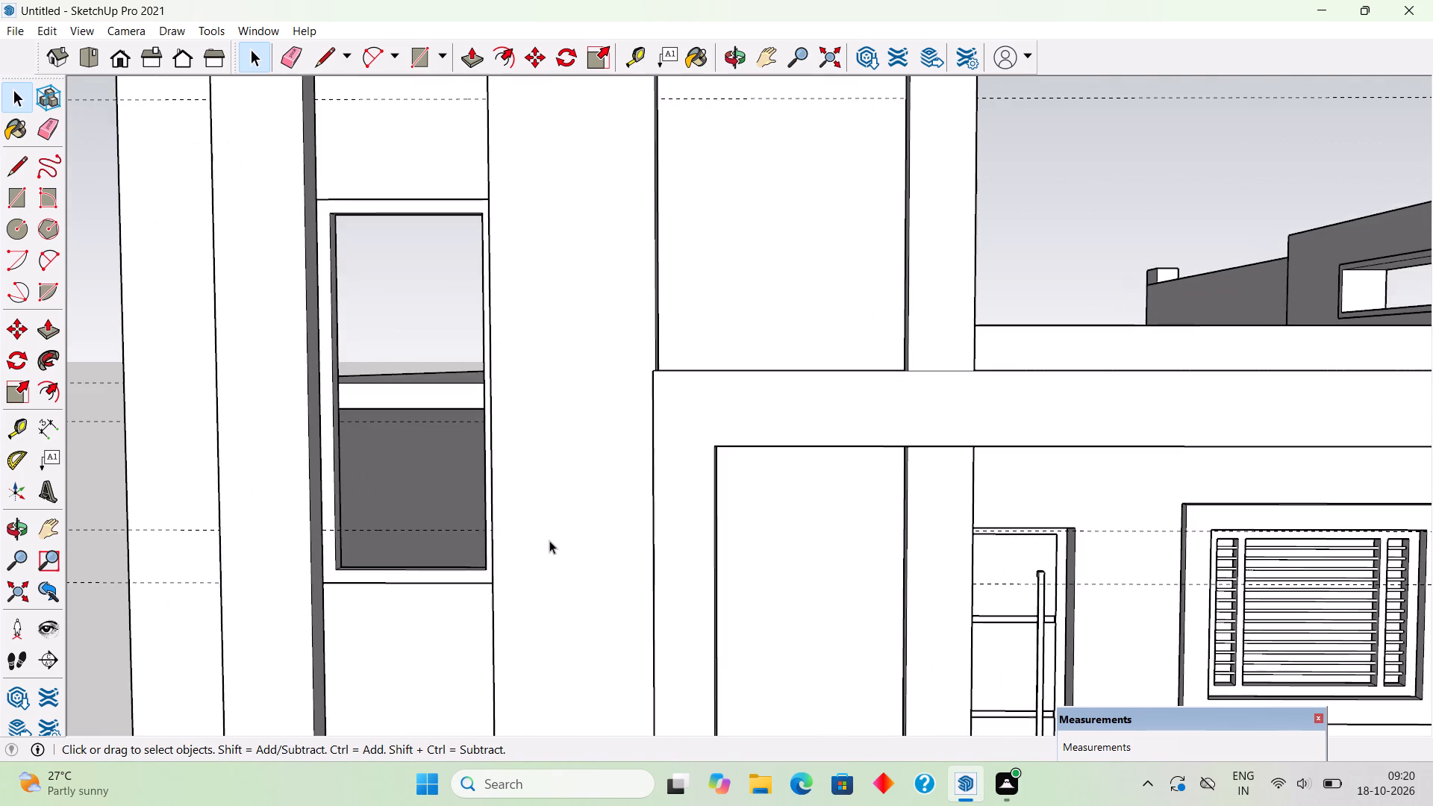
middle_click_drag(527, 597, 478, 690)
scroll(347, 346, "up", 3)
scroll(288, 252, "up", 1)
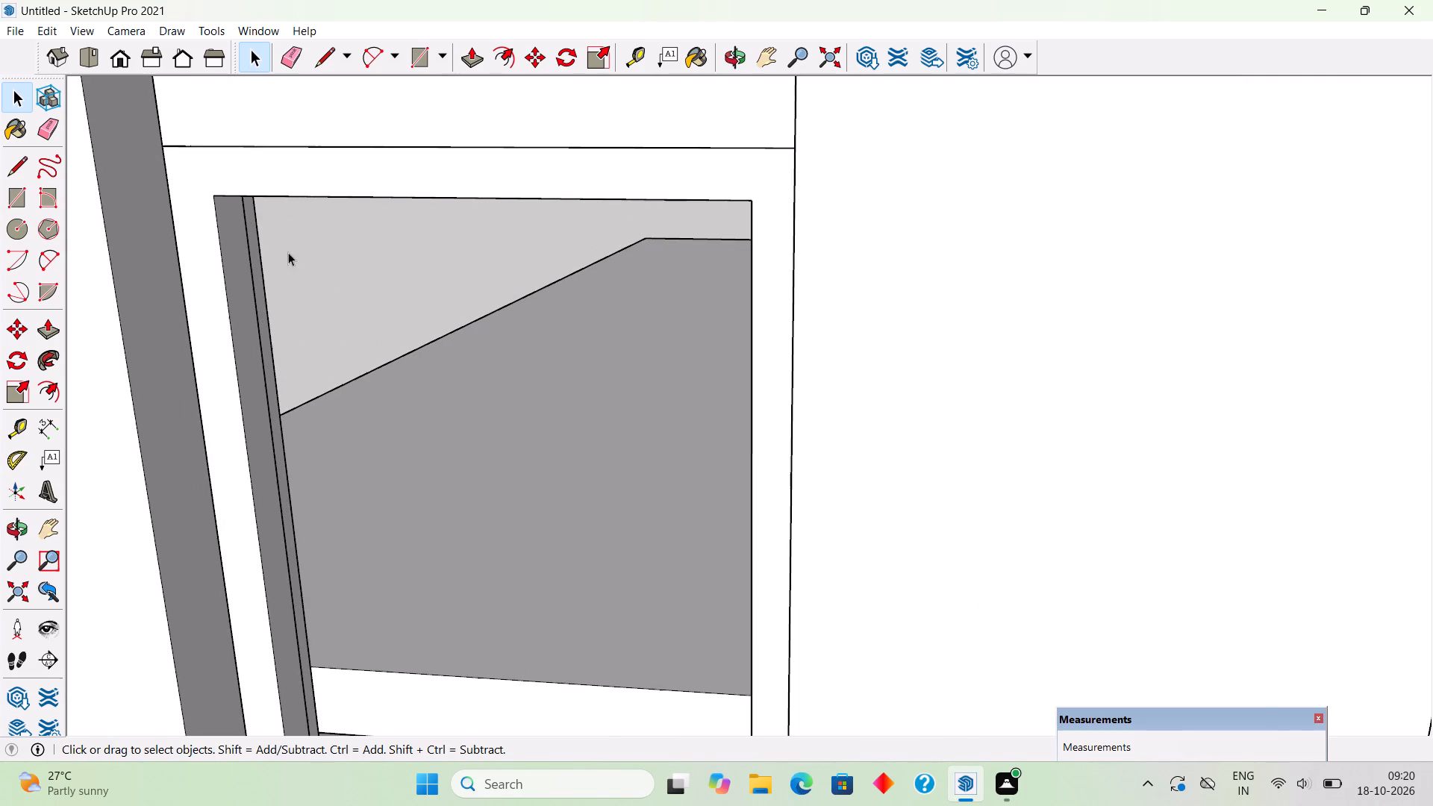
middle_click_drag(294, 202, 320, 128)
middle_click_drag(337, 205, 306, 168)
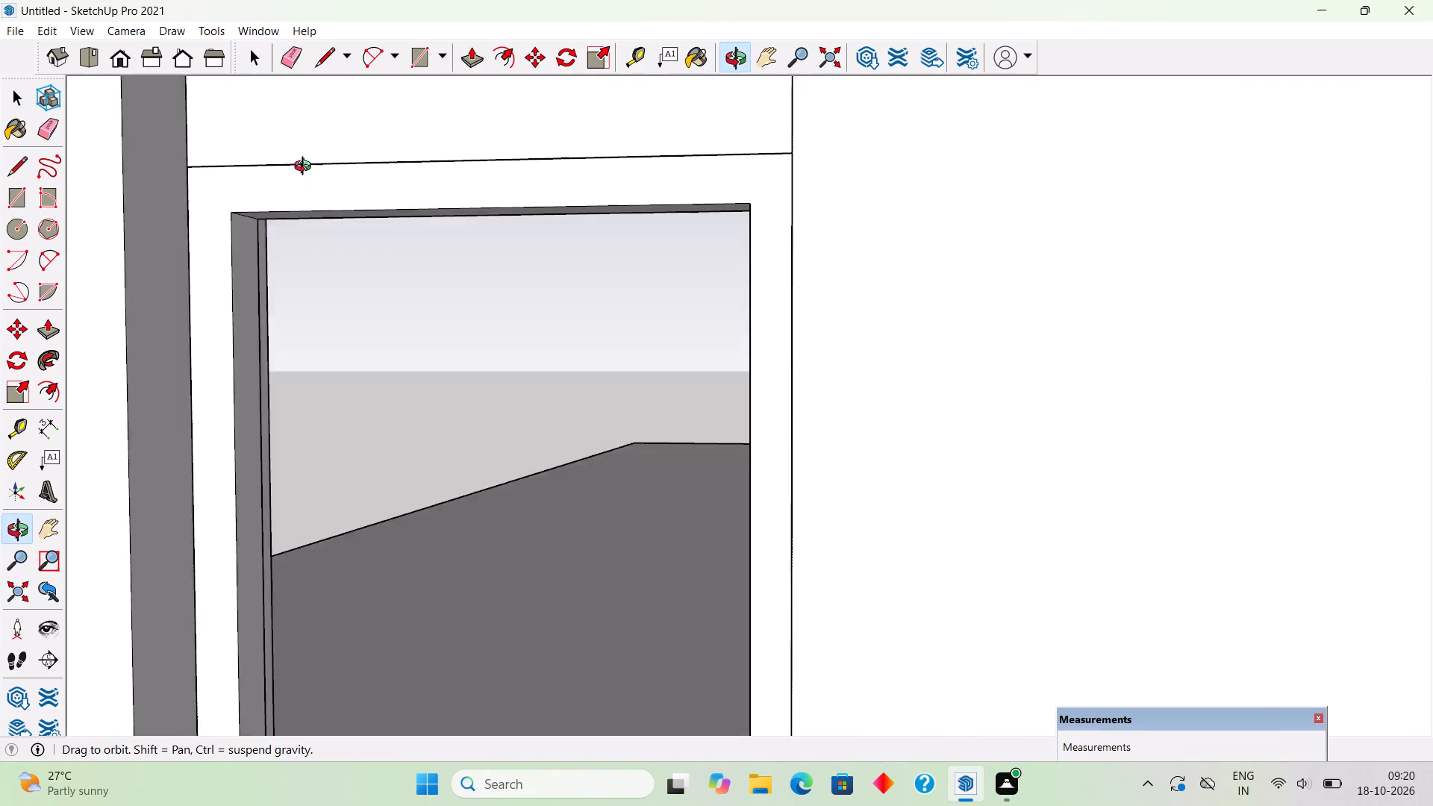
middle_click_drag(306, 168, 231, 116)
scroll(358, 239, "up", 3)
middle_click_drag(292, 208, 275, 79)
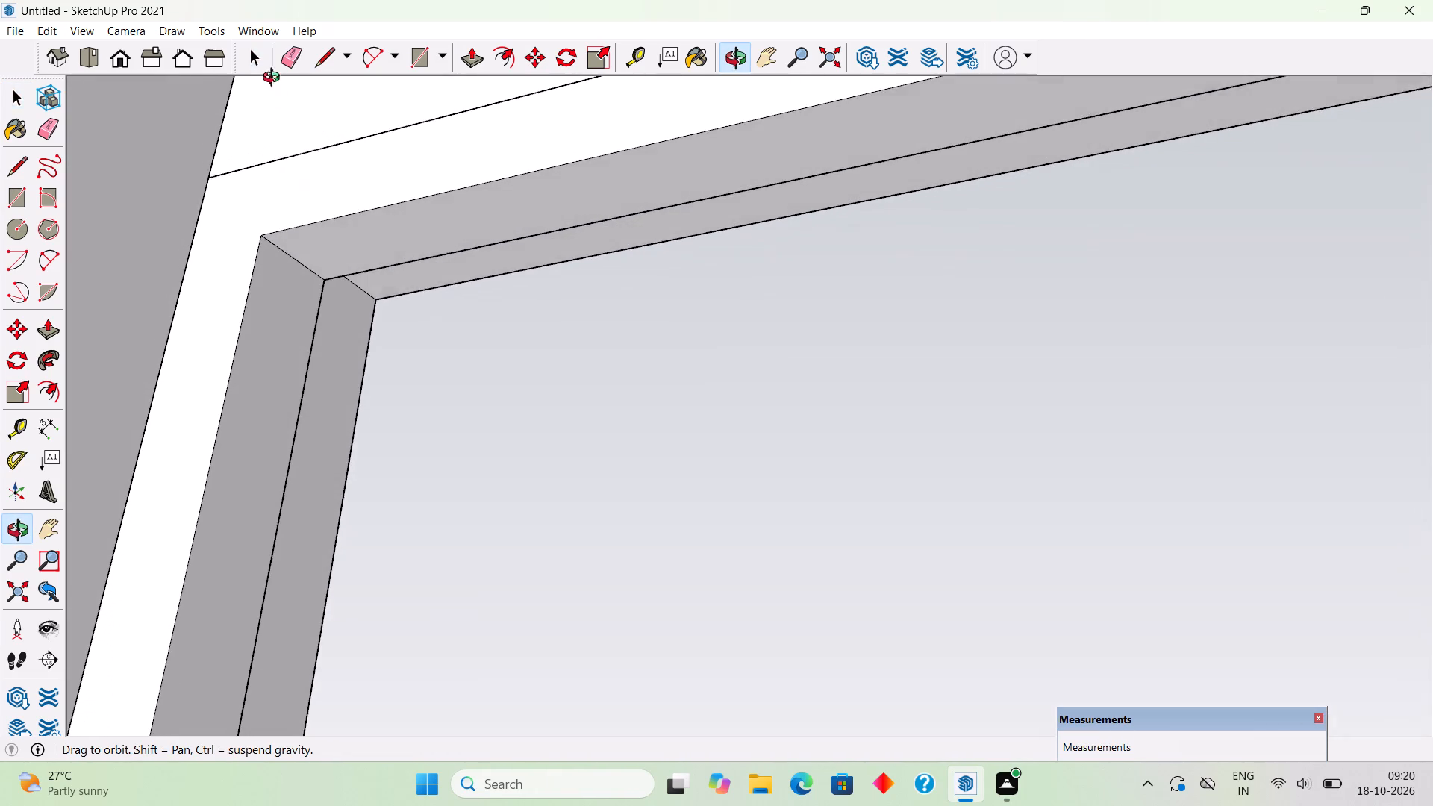
middle_click_drag(275, 79, 269, 71)
middle_click_drag(313, 188, 207, 219)
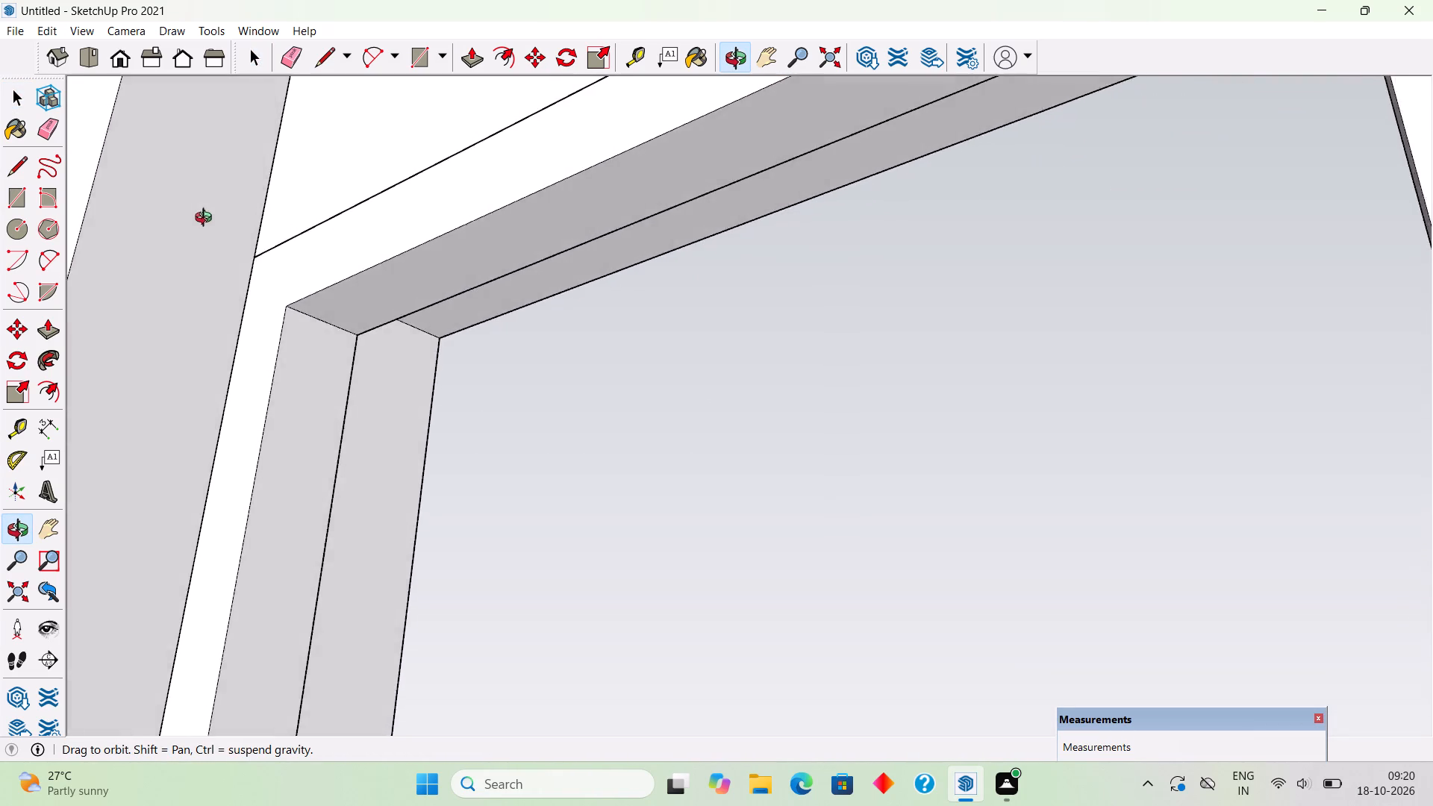
middle_click_drag(207, 219, 345, 169)
scroll(363, 329, "down", 7)
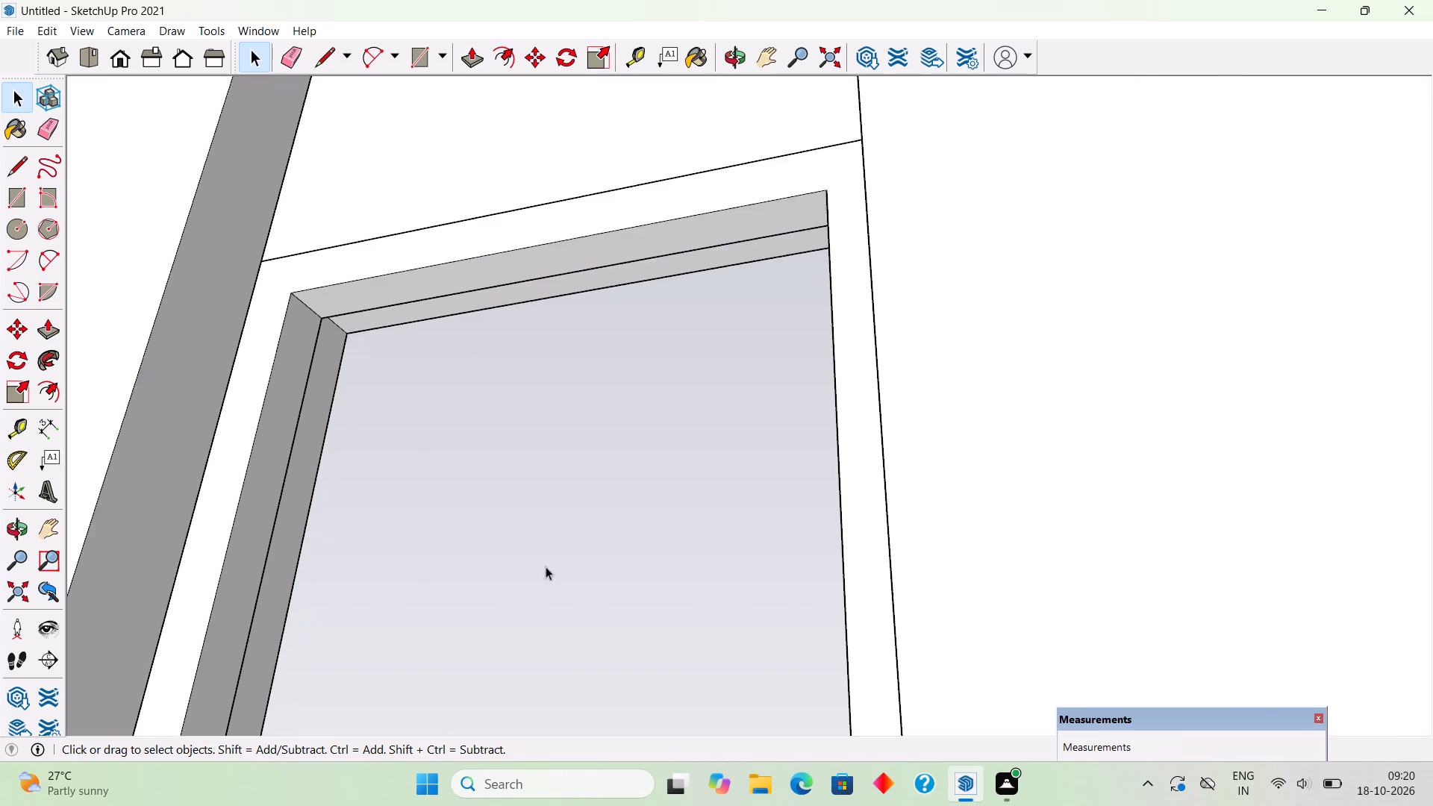
scroll(546, 566, "down", 5)
scroll(870, 598, "down", 2)
middle_click_drag(519, 538, 477, 546)
middle_click_drag(996, 618, 771, 596)
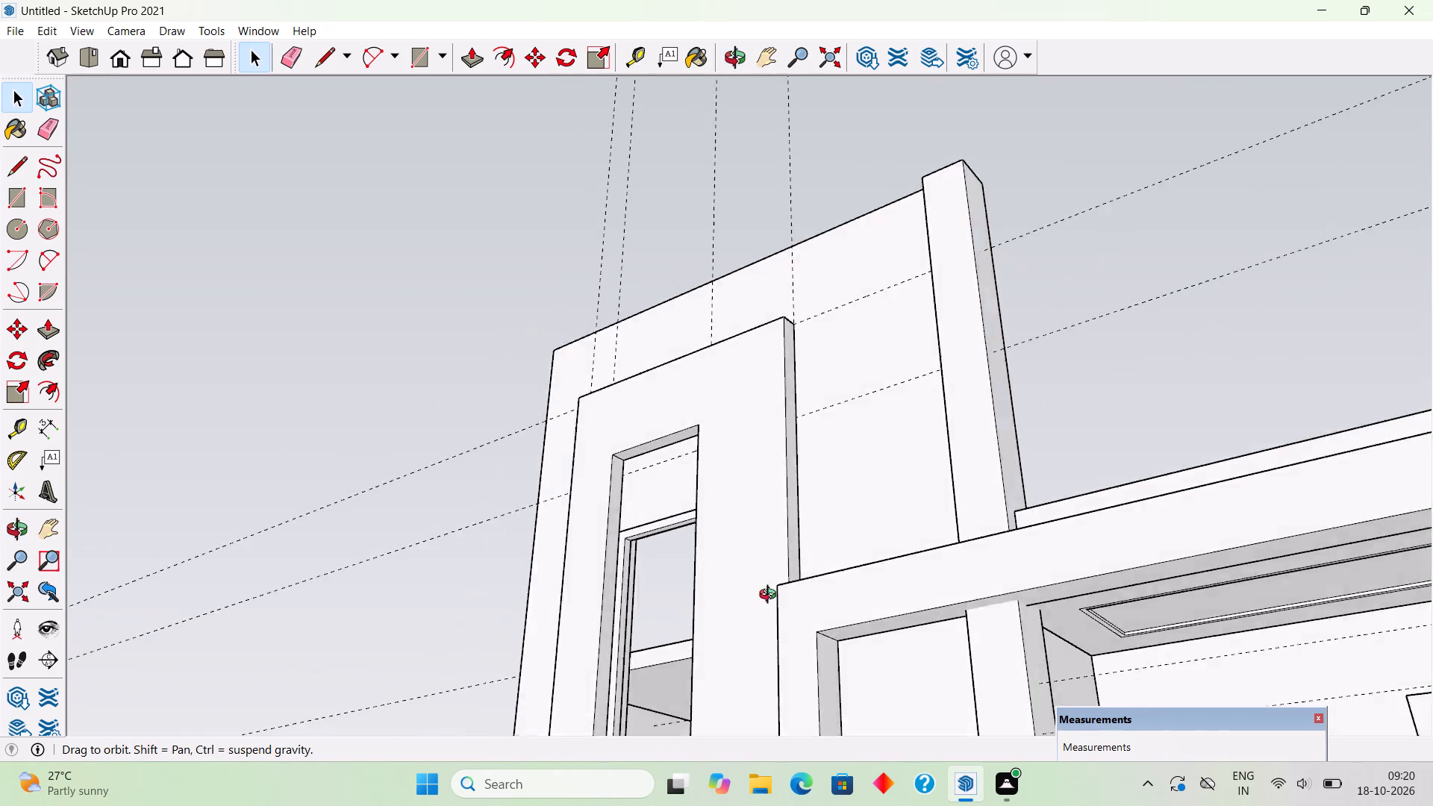
middle_click_drag(771, 596, 990, 596)
scroll(980, 656, "down", 4)
scroll(947, 514, "down", 5)
middle_click_drag(840, 644, 1015, 724)
scroll(743, 540, "up", 6)
middle_click_drag(748, 582, 744, 612)
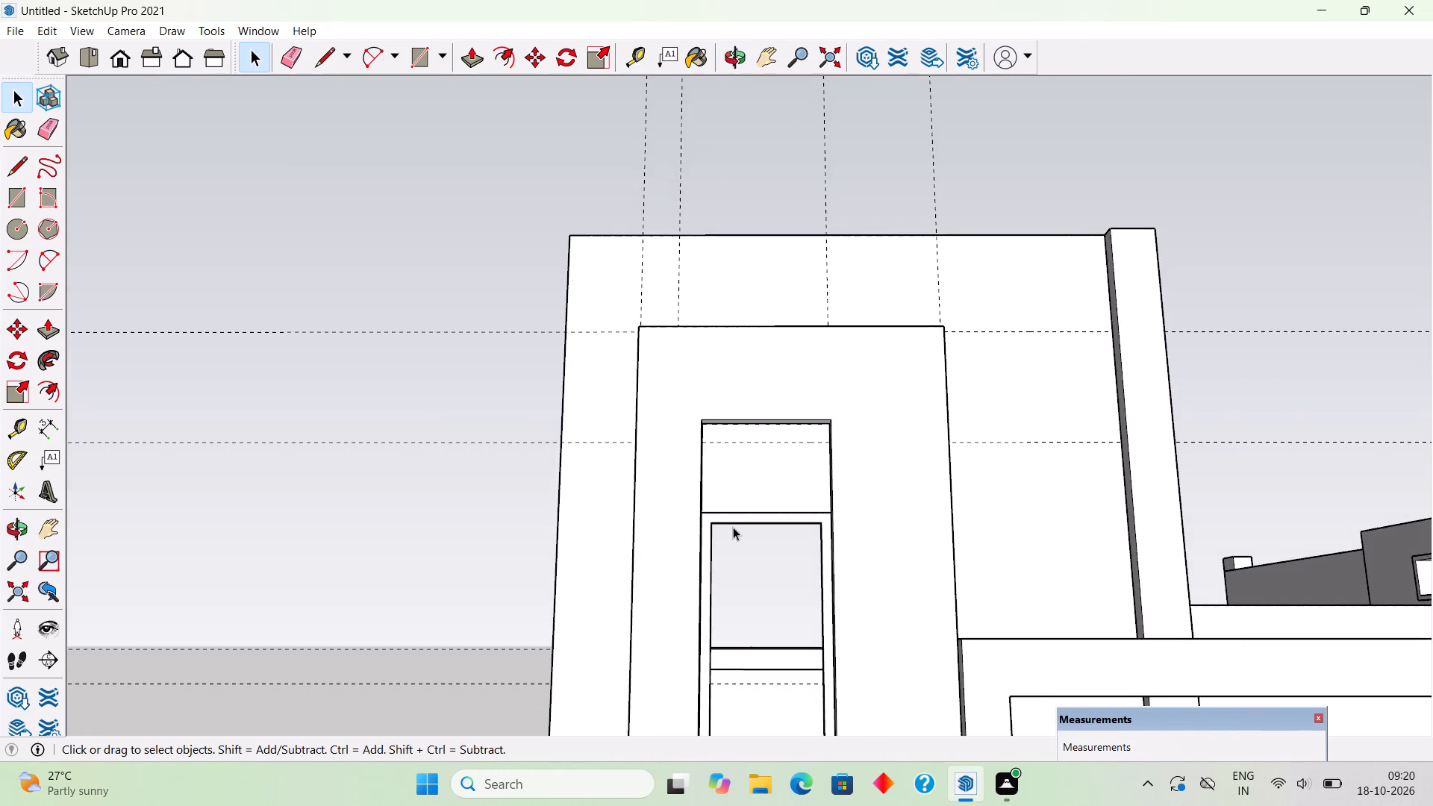
scroll(733, 527, "up", 5)
scroll(734, 519, "down", 4)
middle_click_drag(719, 508, 805, 294)
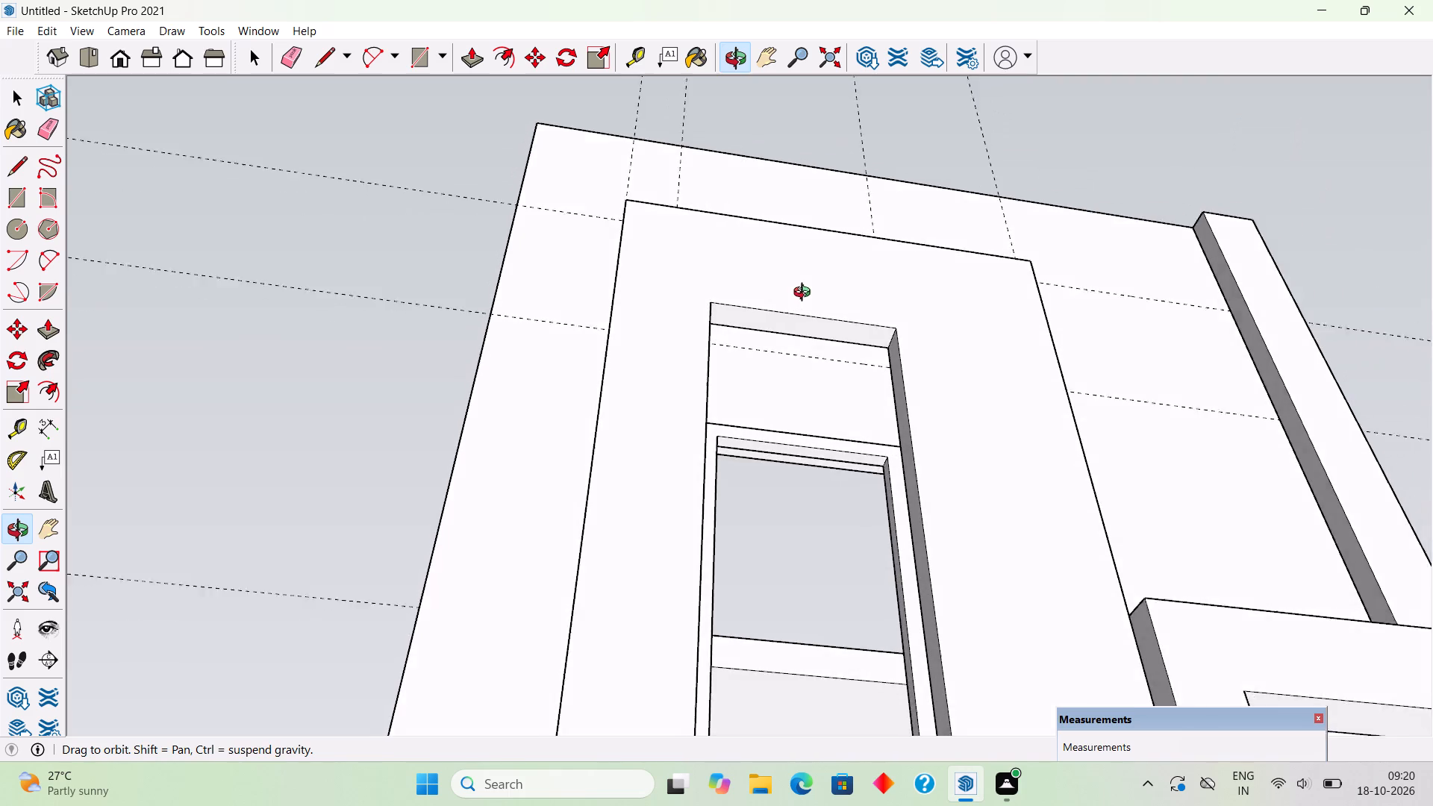
middle_click_drag(805, 294, 833, 319)
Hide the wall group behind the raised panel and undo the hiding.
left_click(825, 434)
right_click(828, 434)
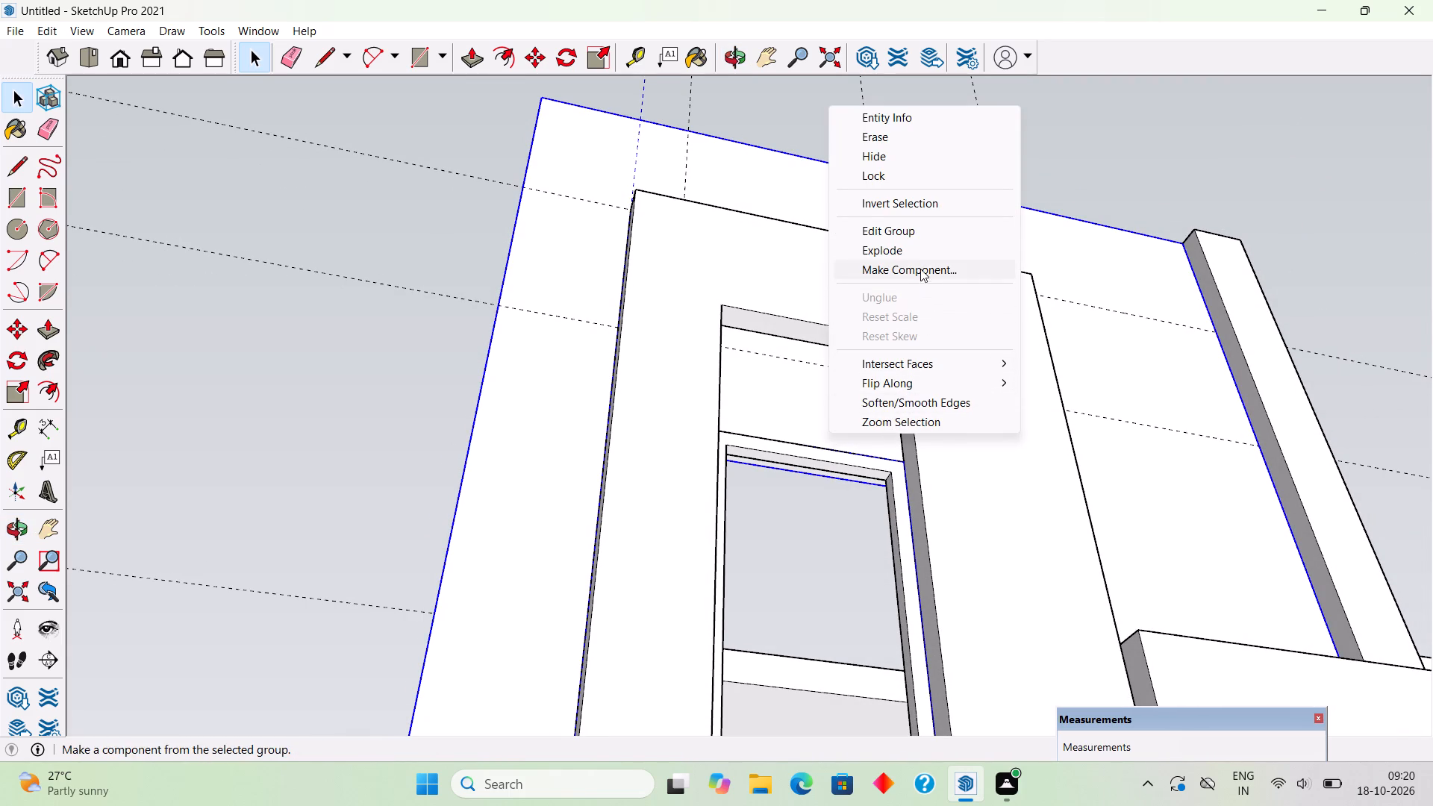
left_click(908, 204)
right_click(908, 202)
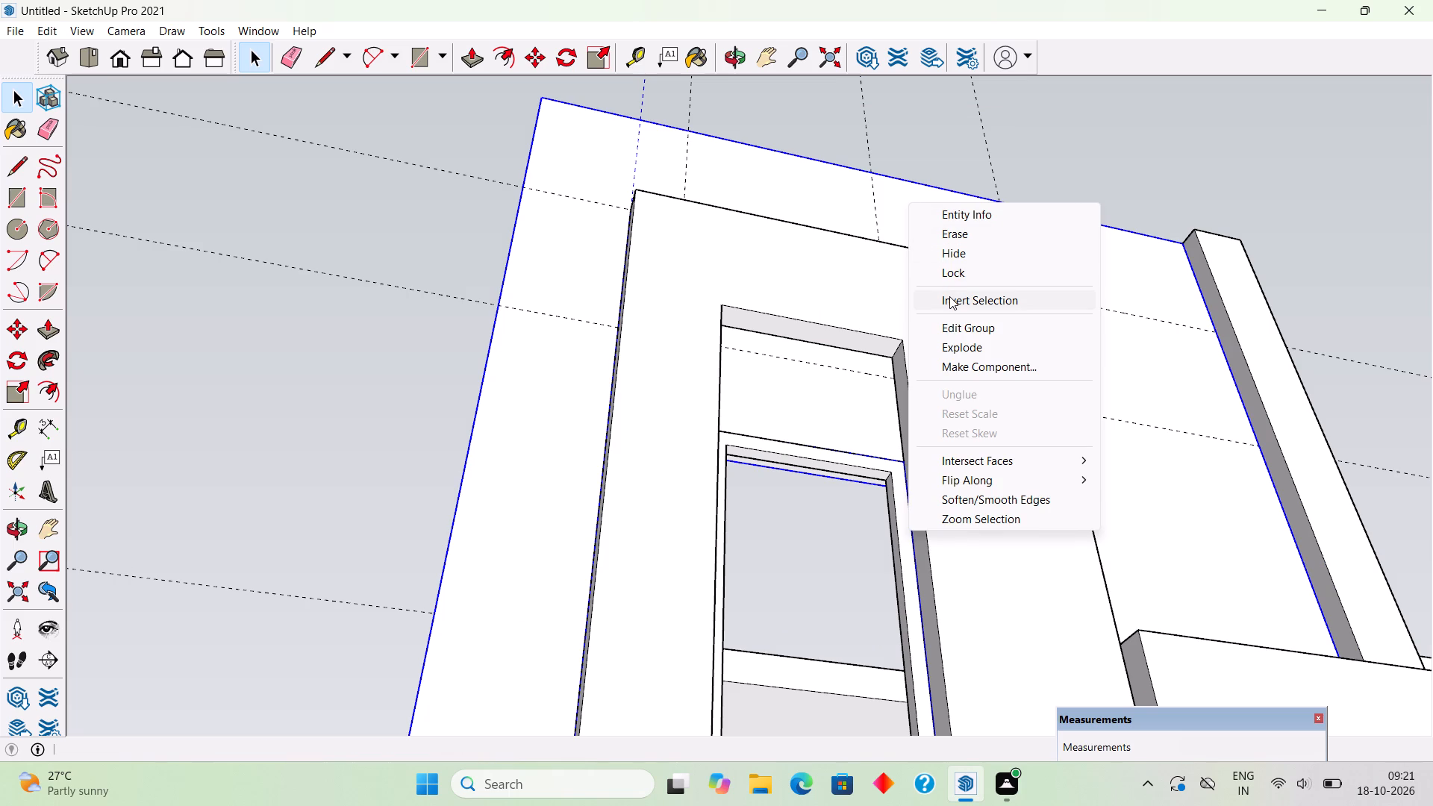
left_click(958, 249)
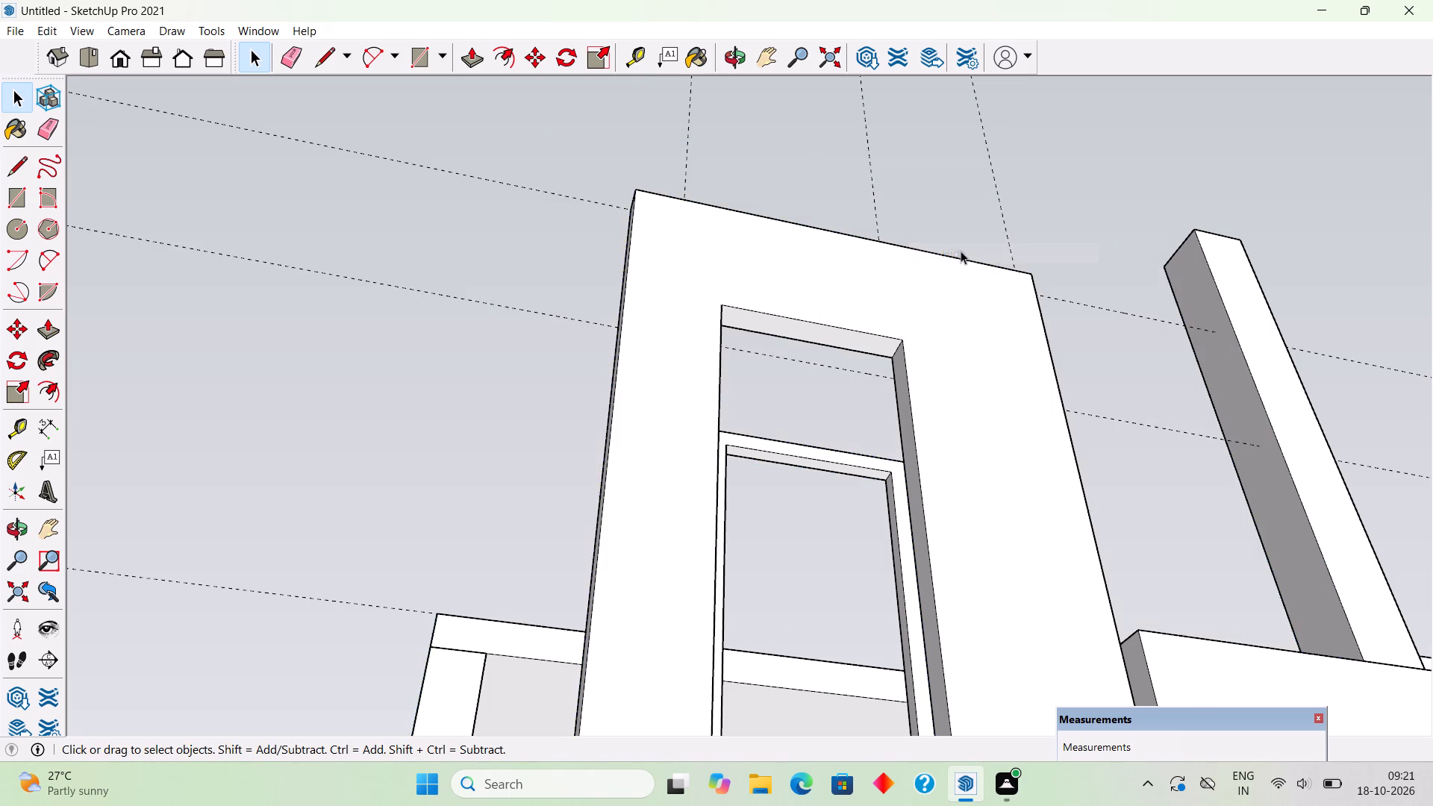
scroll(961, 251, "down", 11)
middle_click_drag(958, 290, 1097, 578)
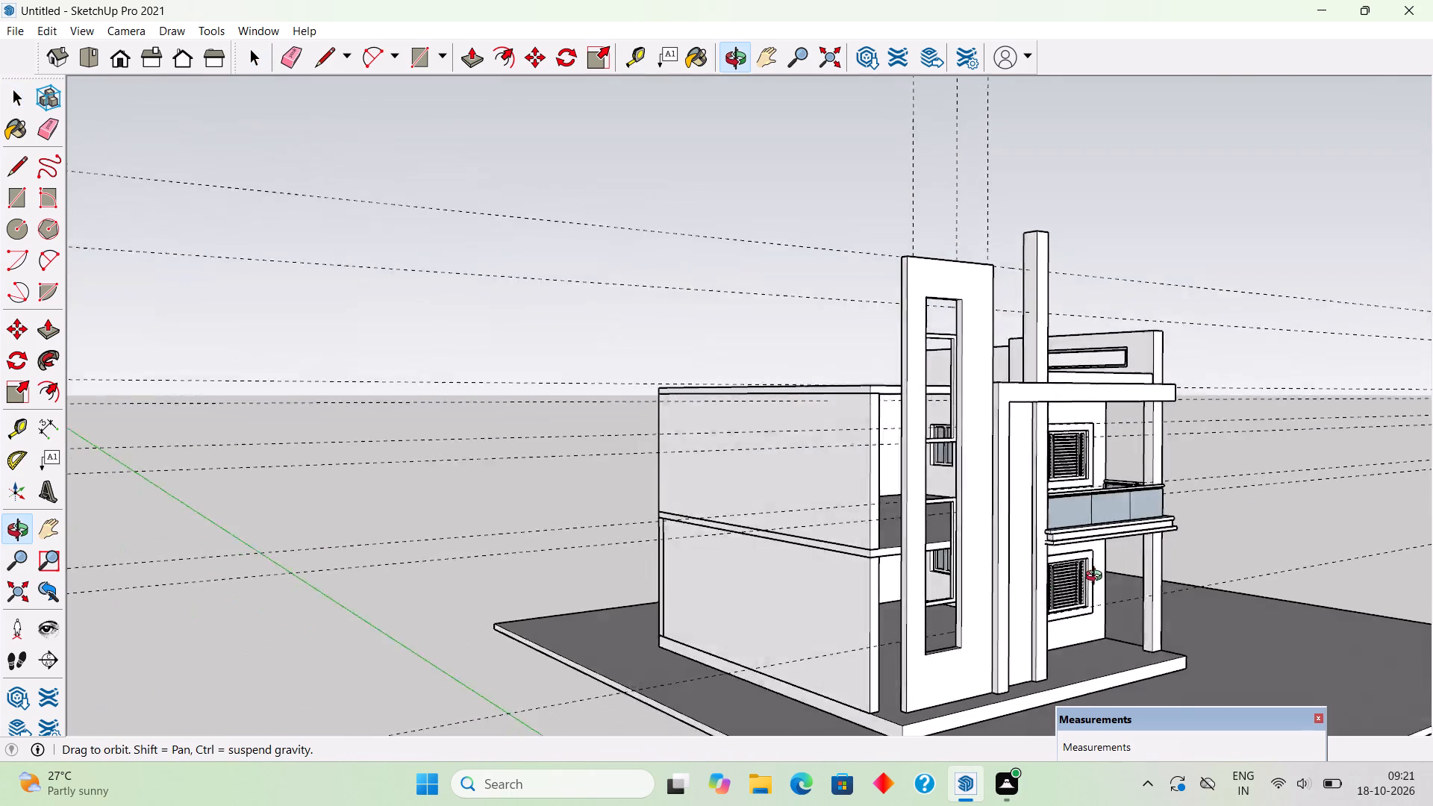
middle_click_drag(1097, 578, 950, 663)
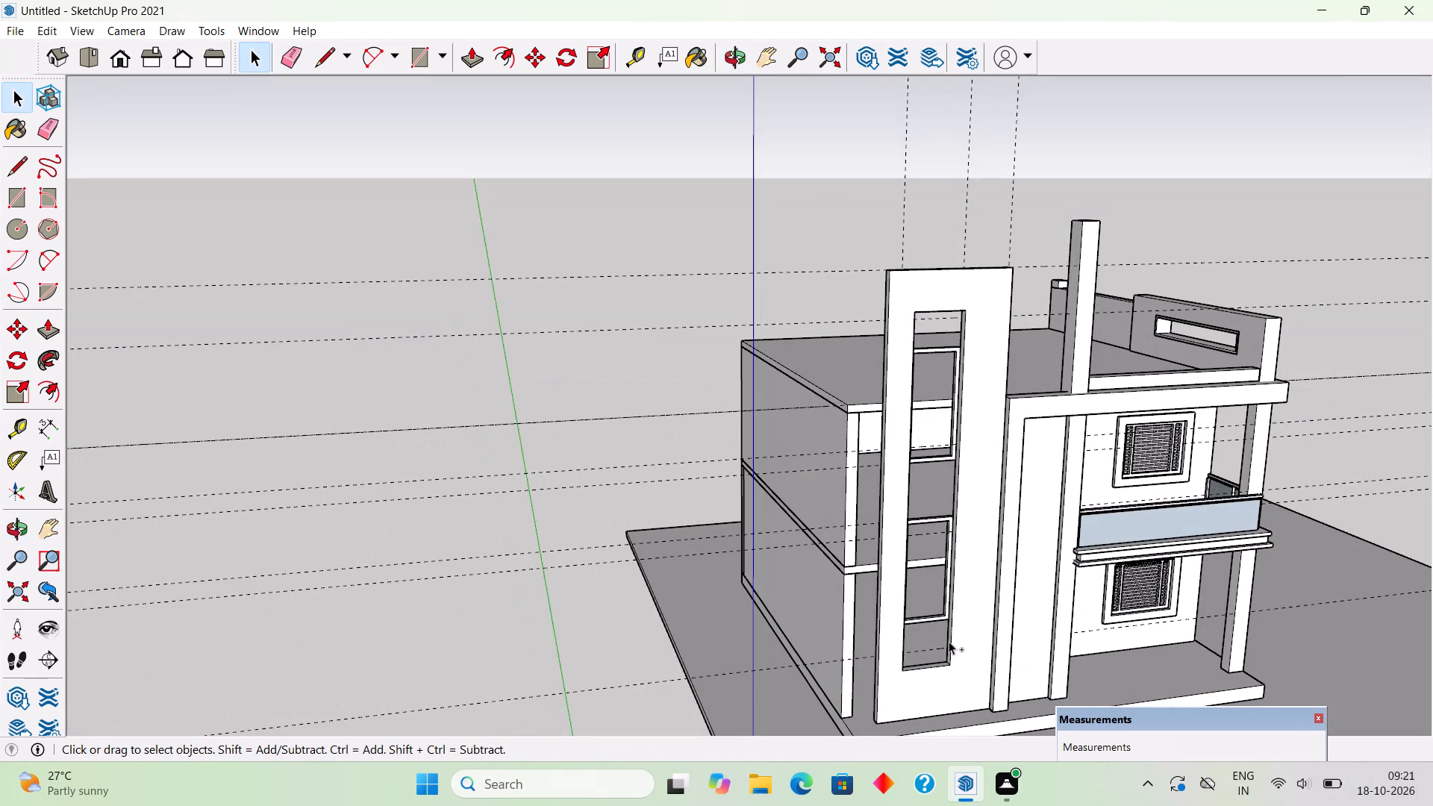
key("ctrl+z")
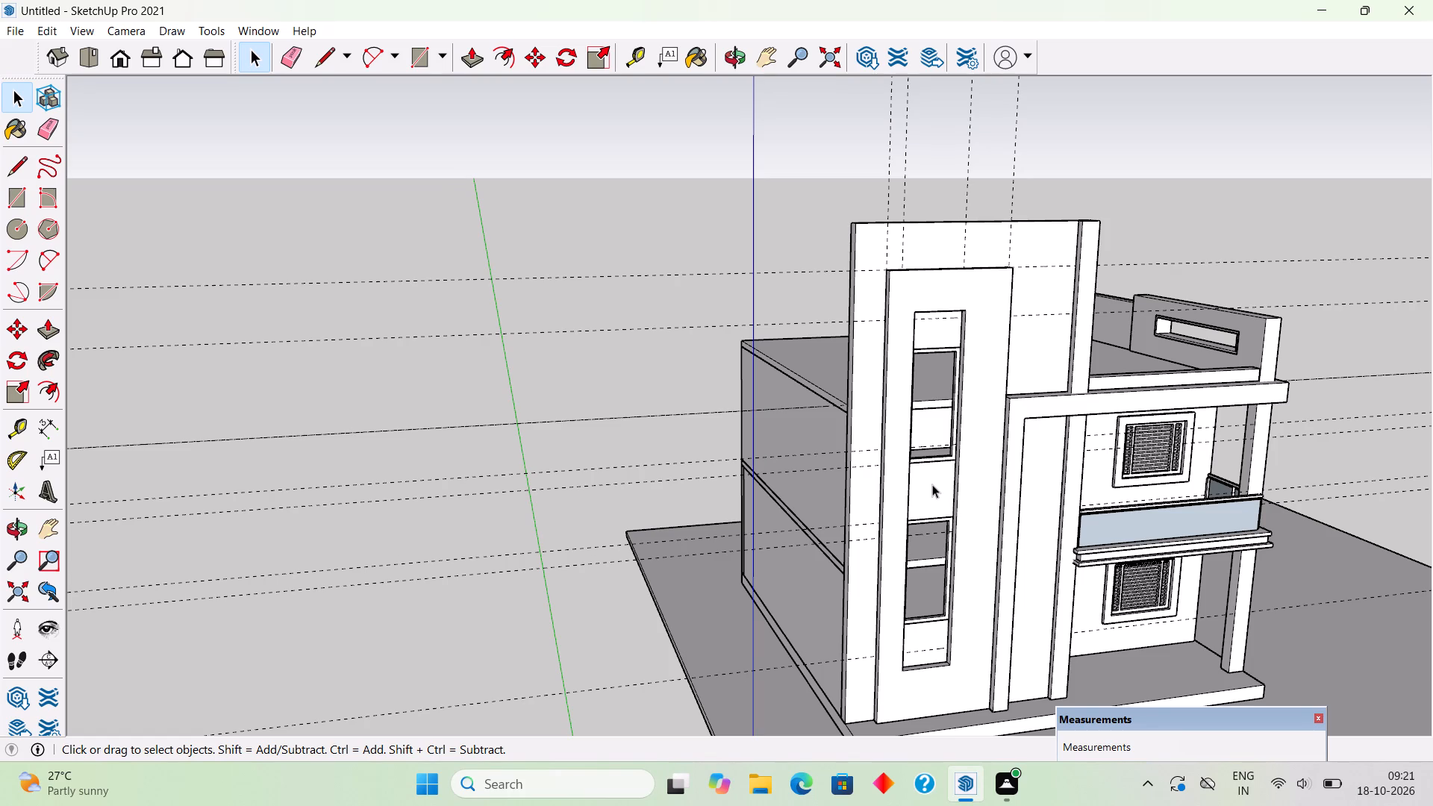
Isolate the wall behind the raised panel by inverting its selection and hiding everything else in the model.
left_click(932, 484)
right_click(932, 484)
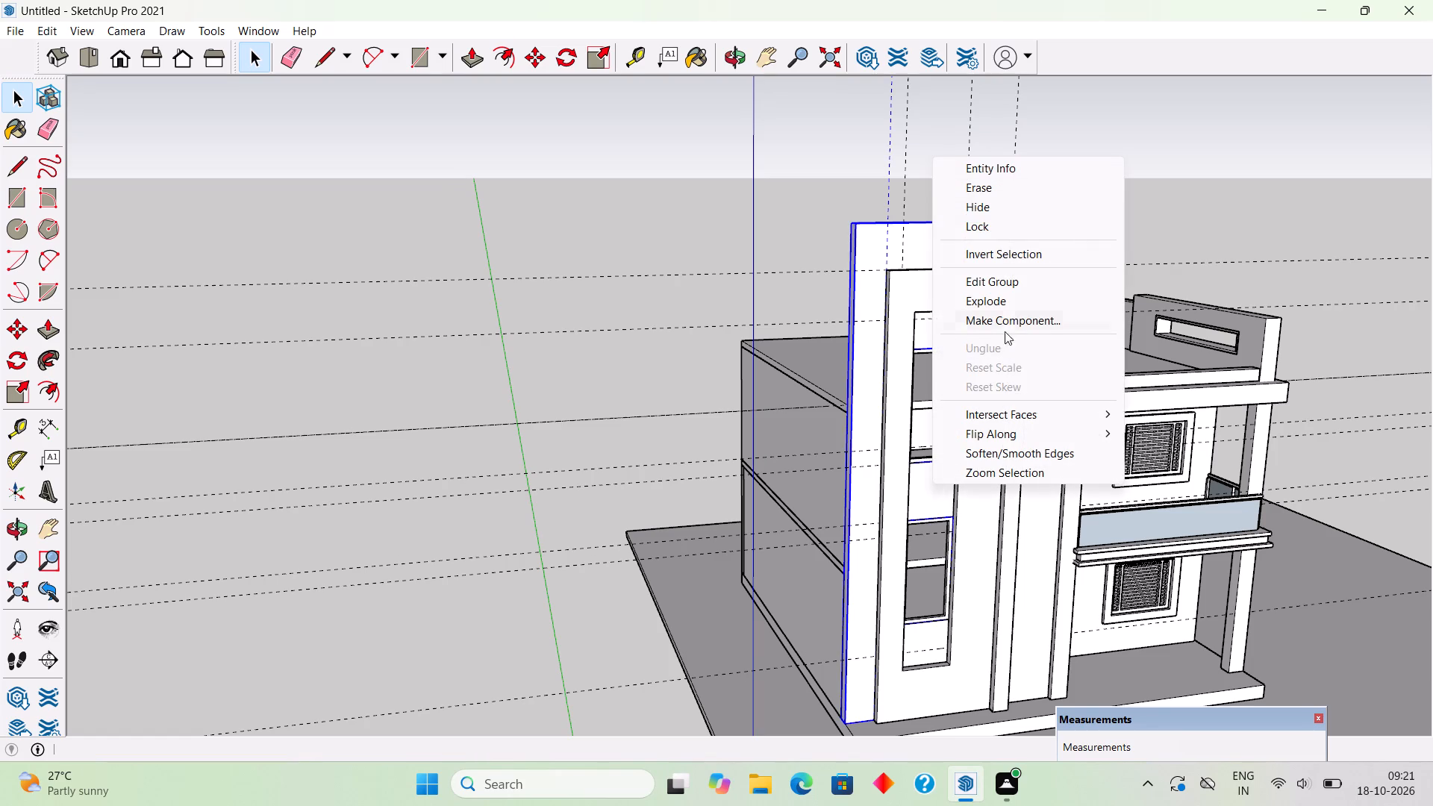
left_click(1003, 256)
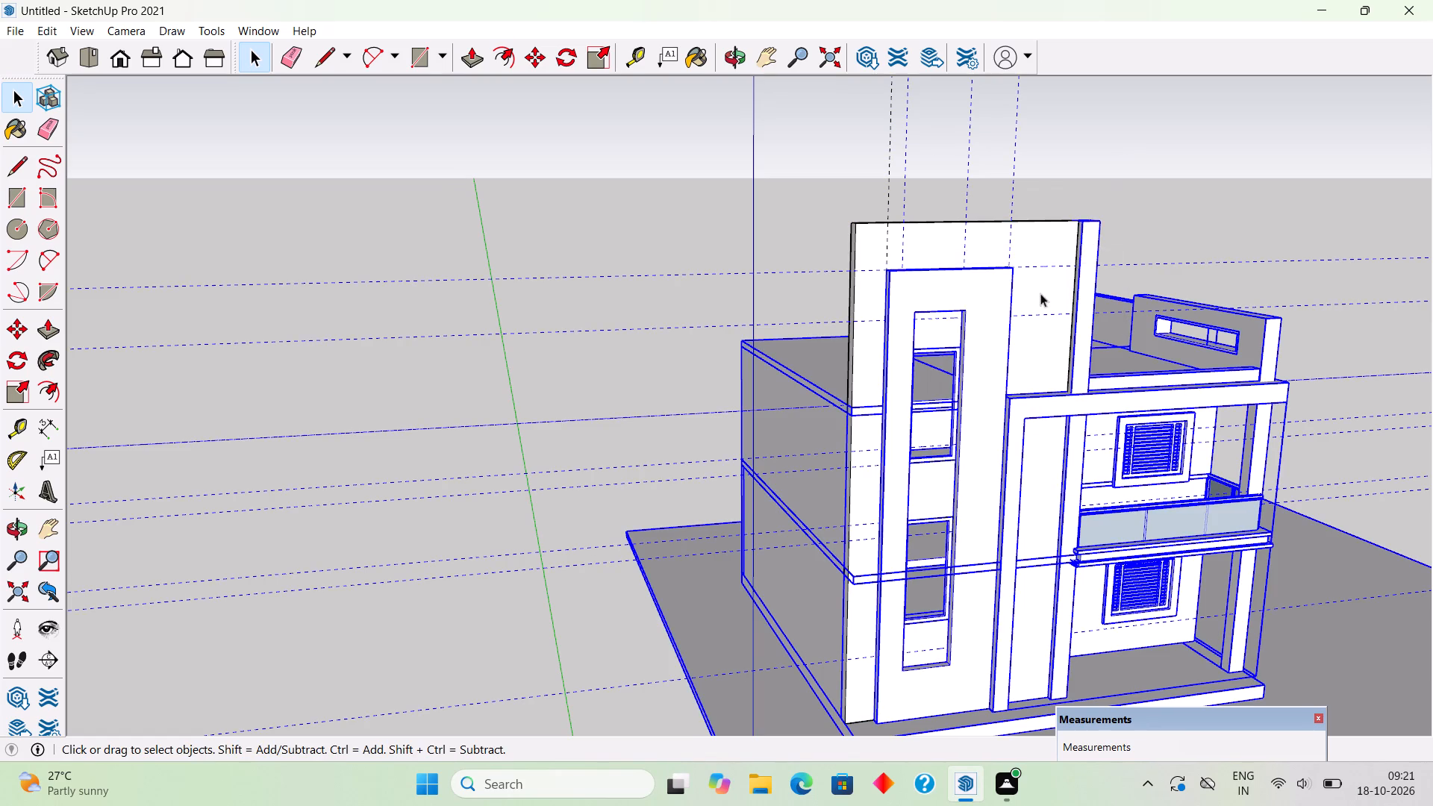
right_click(1102, 367)
left_click(1123, 417)
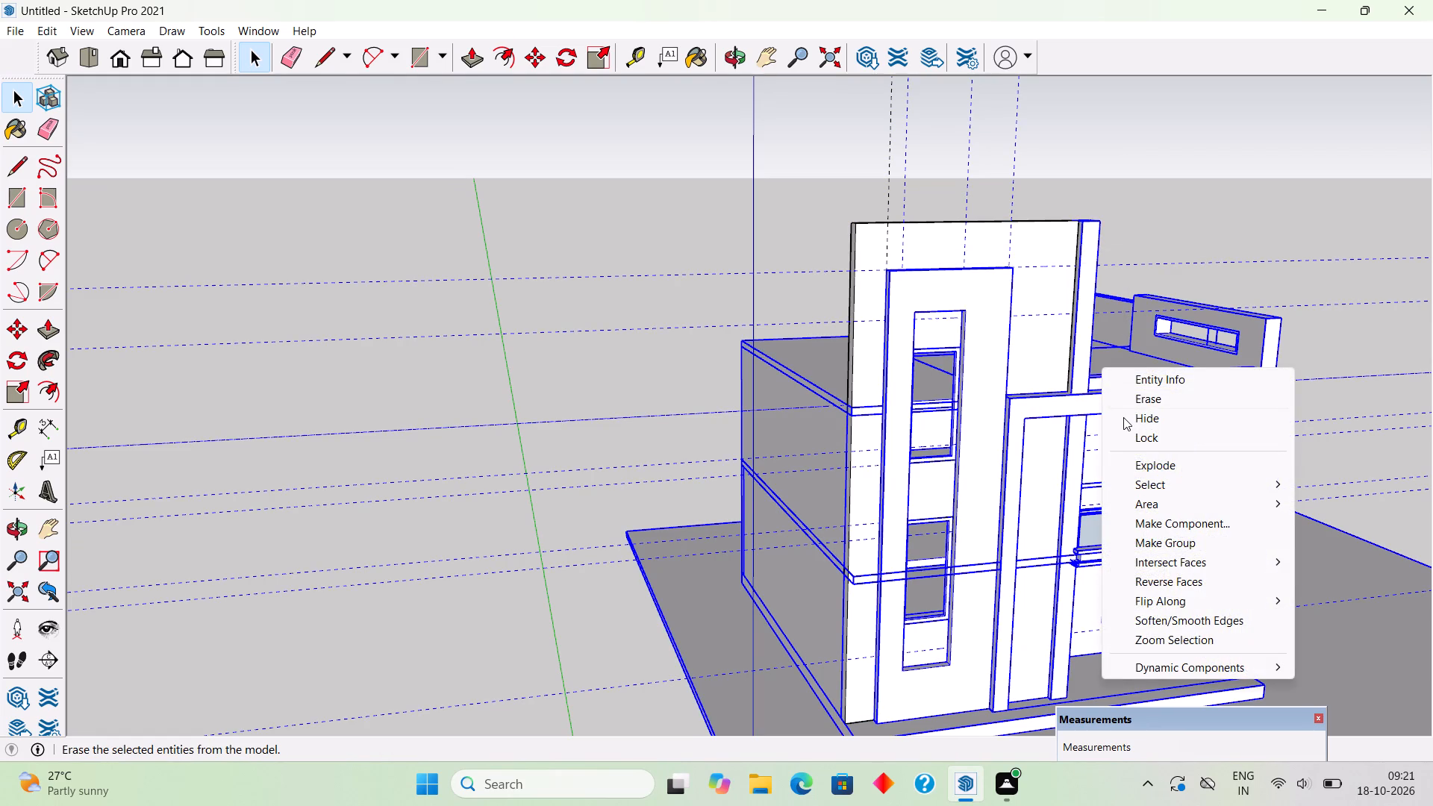
Draw a 3' 4" by 7' 2" rectangle across the upper window opening on the isolated wall's back face.
middle_click_drag(993, 466, 1209, 478)
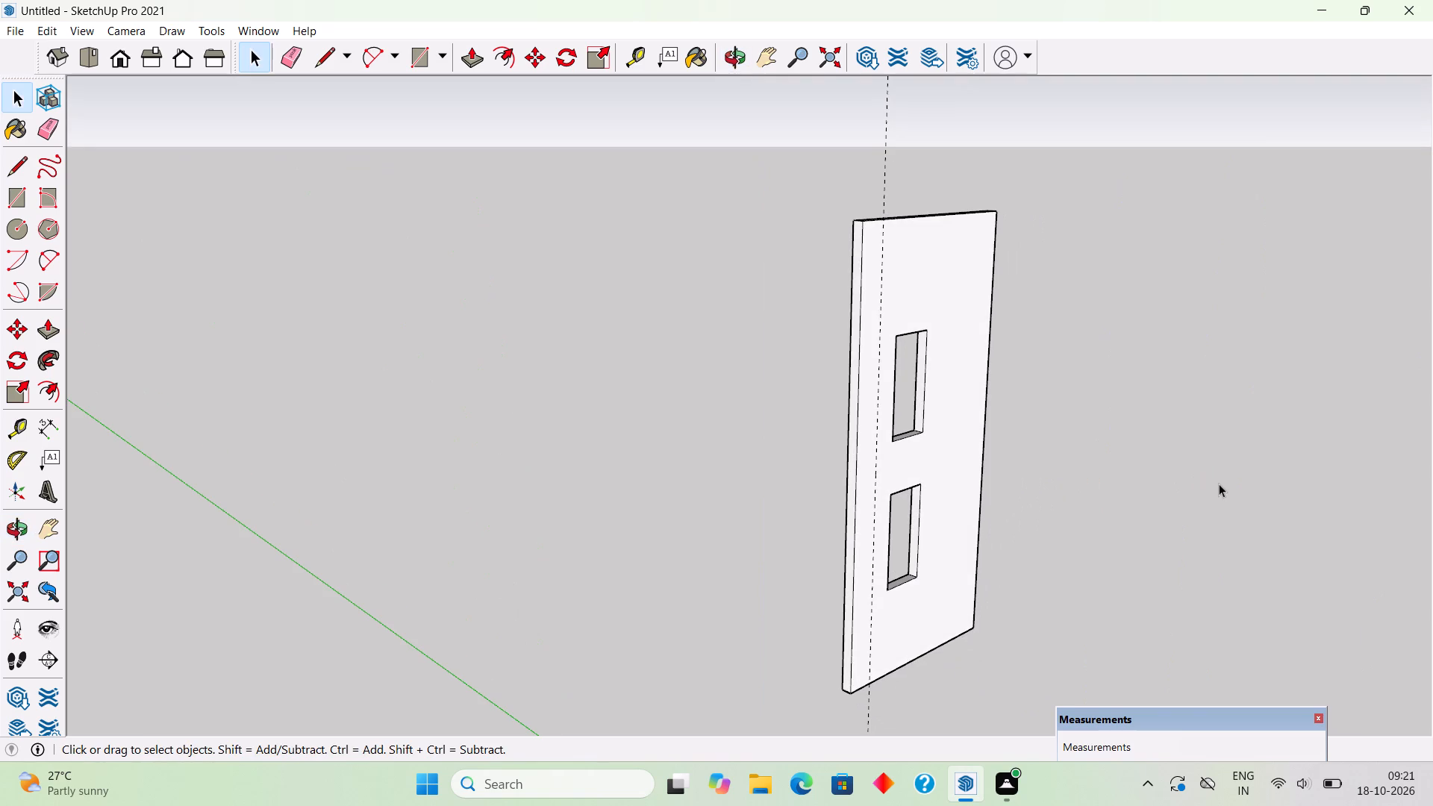
scroll(1223, 490, "down", 2)
middle_click_drag(764, 637, 1161, 616)
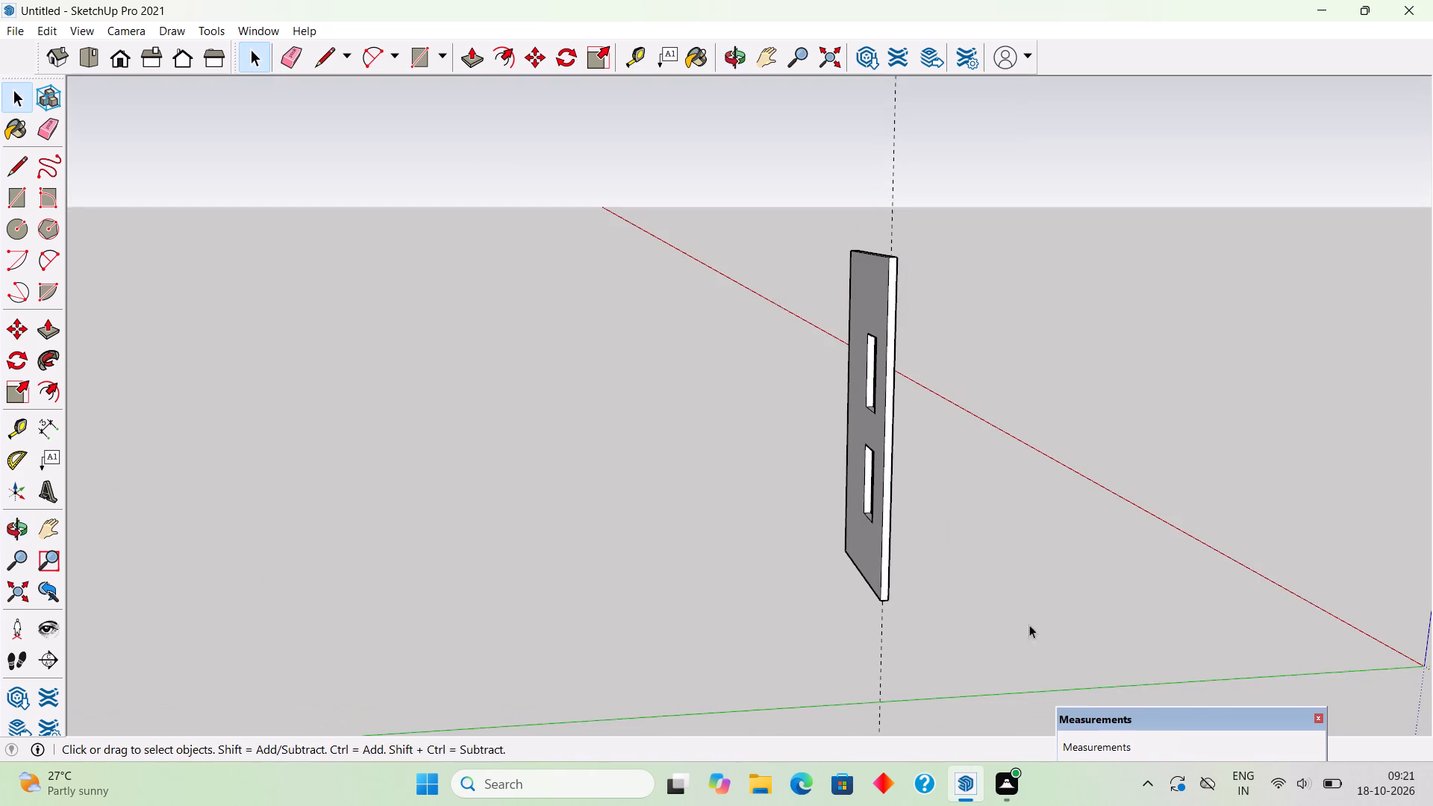
middle_click_drag(975, 624, 1196, 559)
middle_click_drag(978, 616, 1214, 546)
scroll(768, 376, "up", 6)
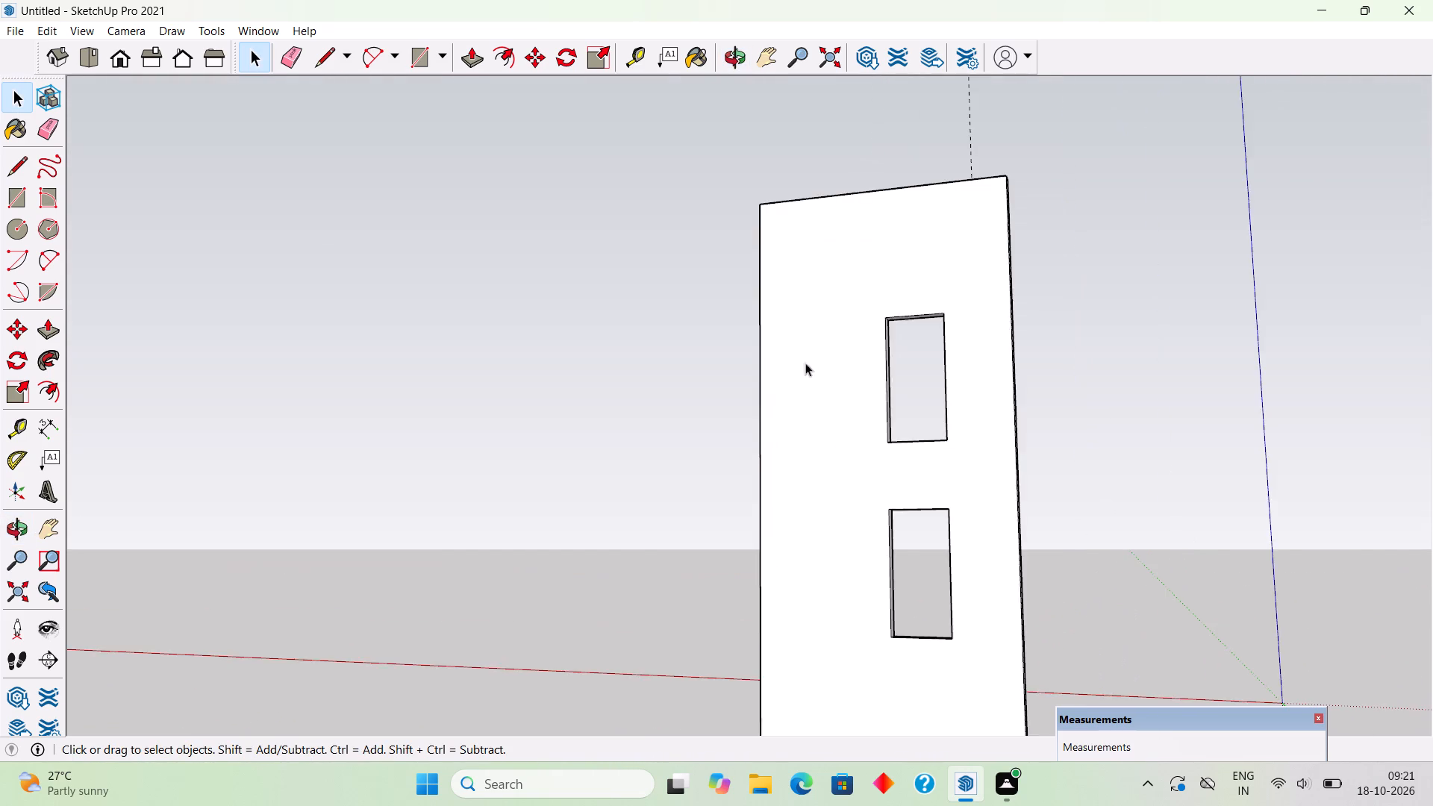
scroll(841, 354, "up", 3)
middle_click_drag(872, 436, 902, 549)
scroll(952, 381, "up", 4)
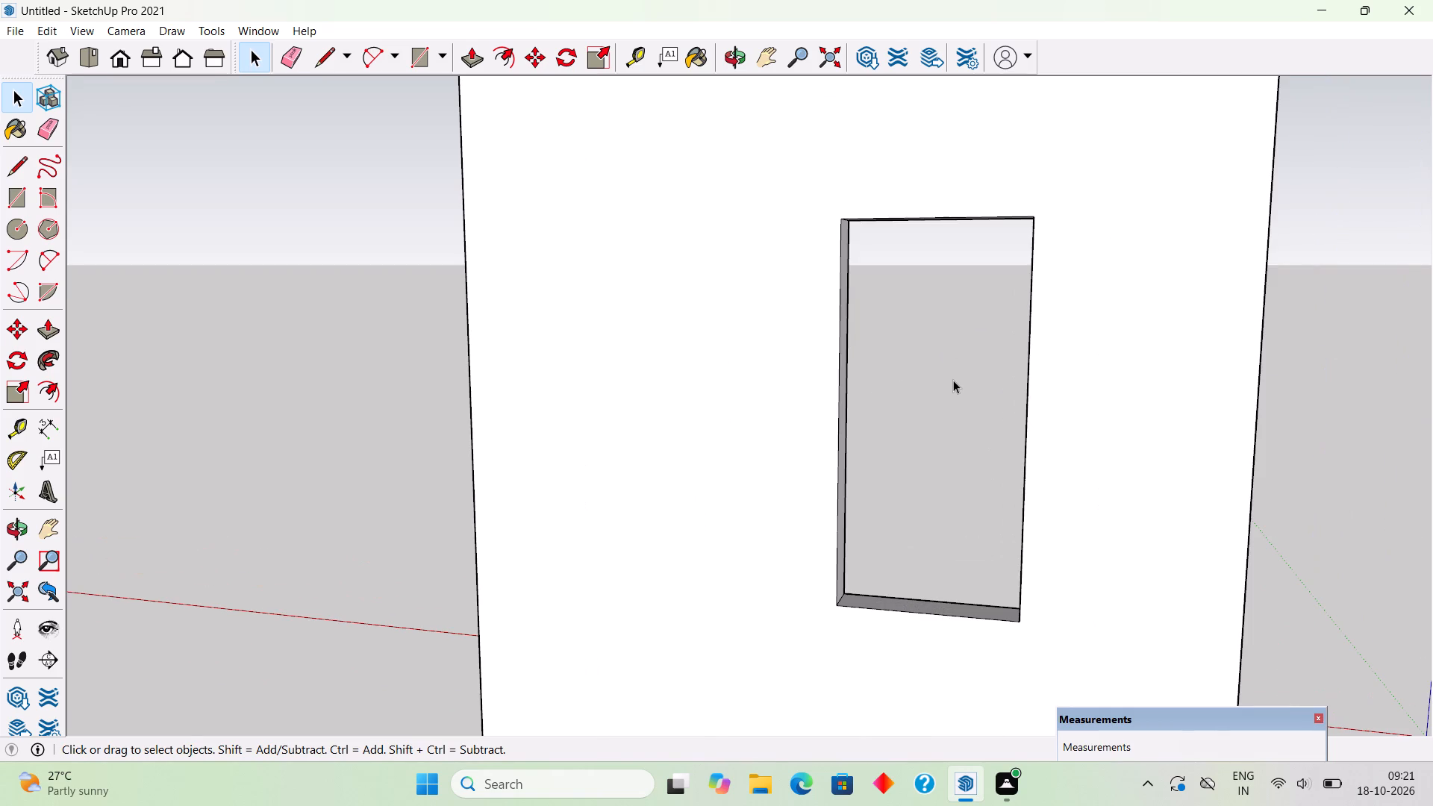
key("r")
scroll(946, 344, "up", 1)
scroll(867, 389, "down", 5)
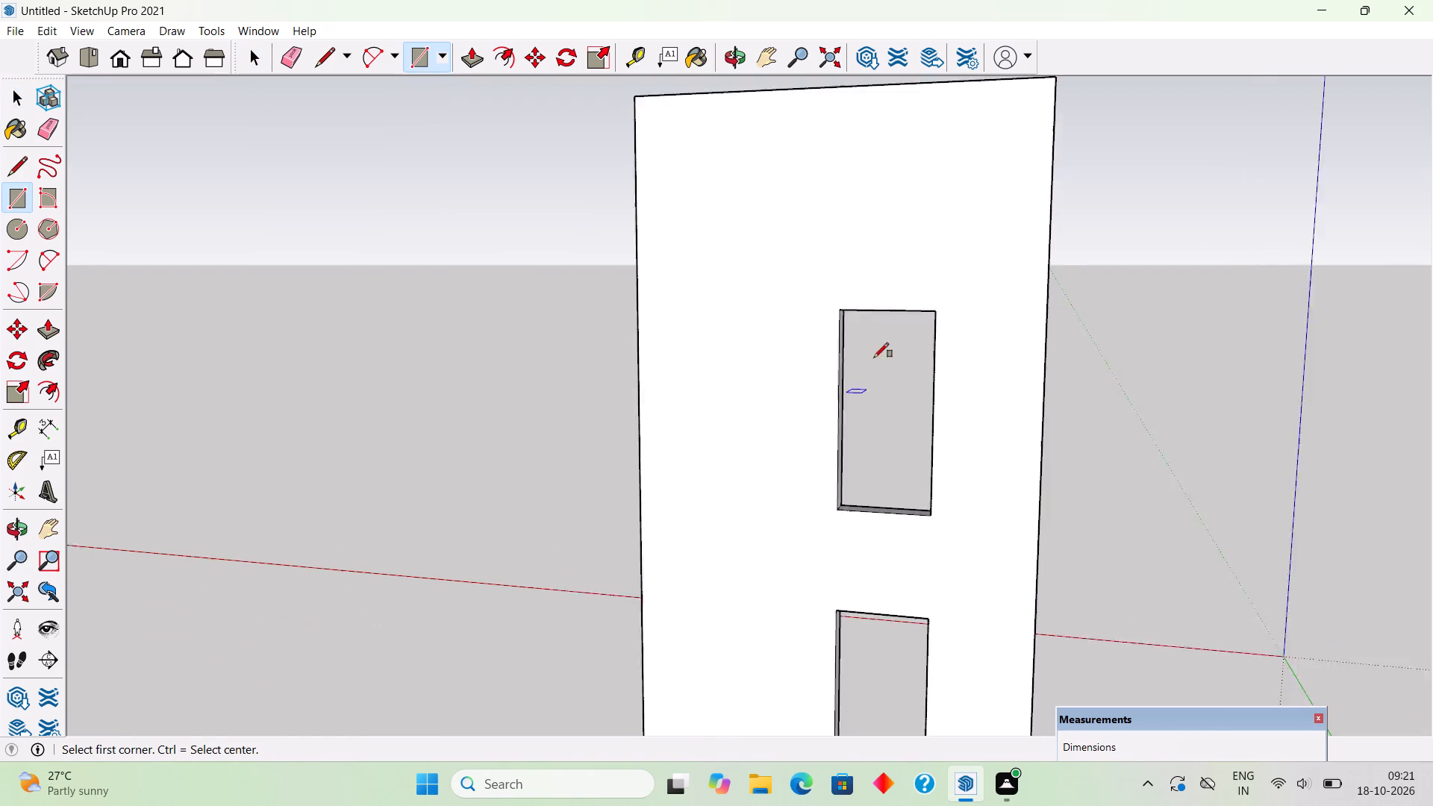
left_click(843, 322)
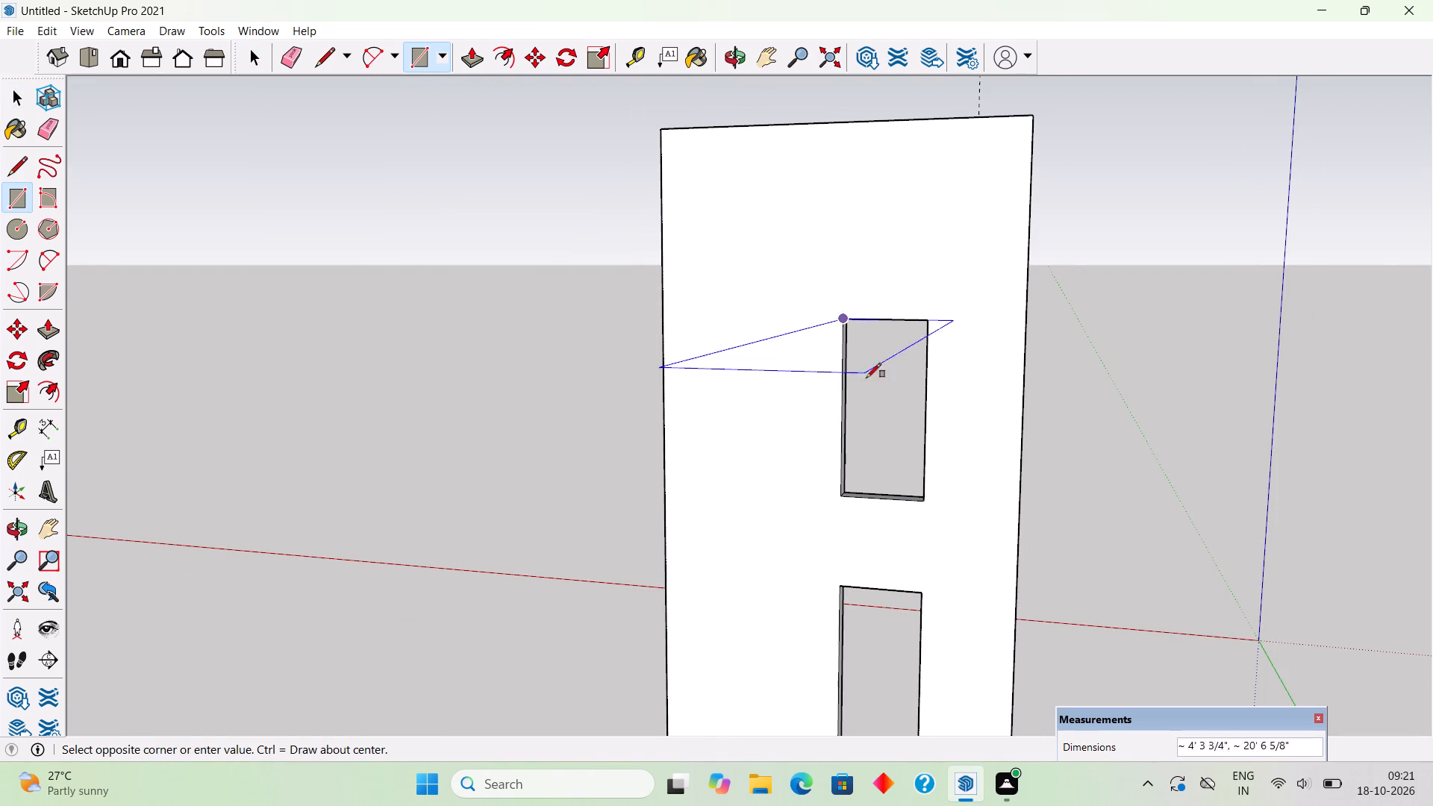
left_click(925, 499)
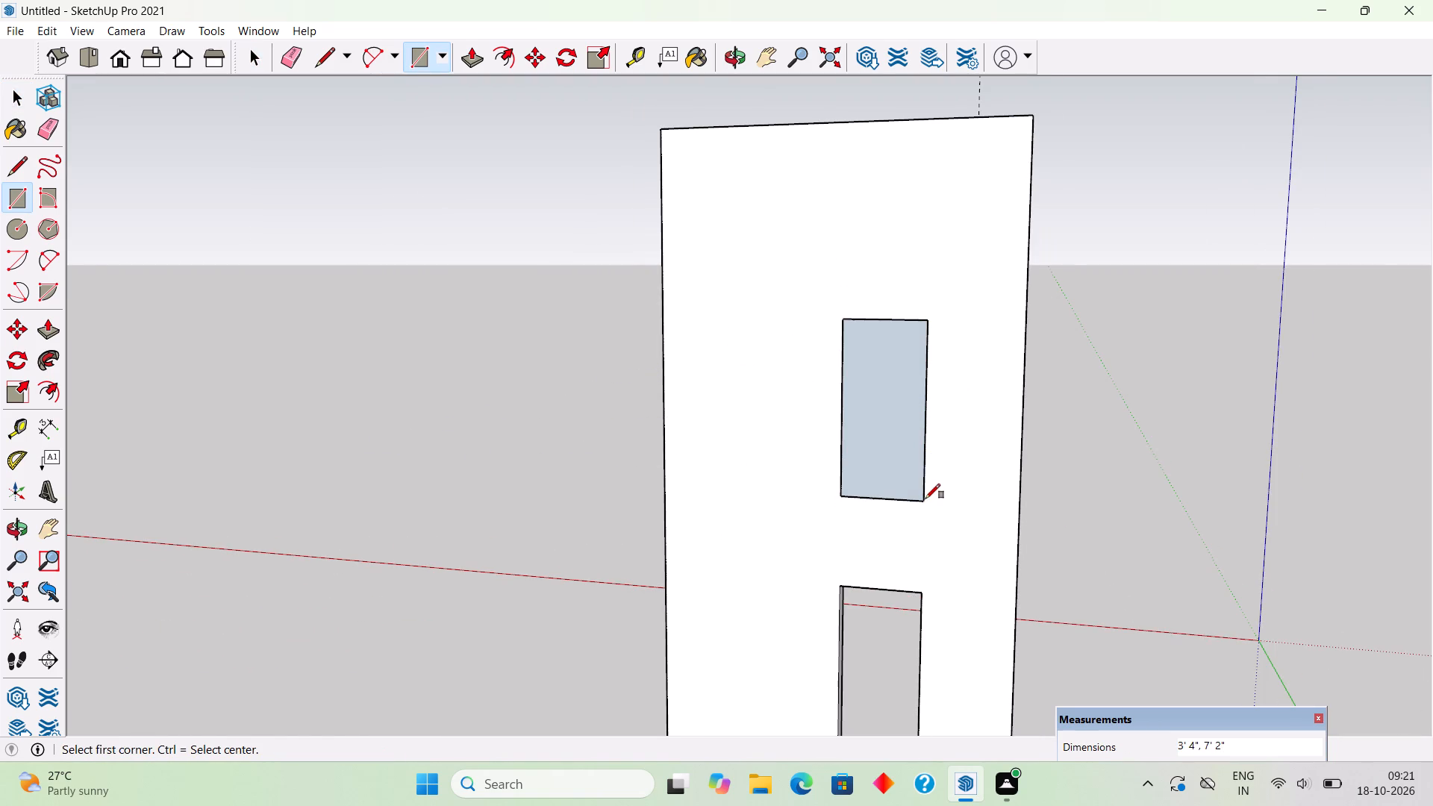
Extrude the upper opening's rectangle outward 1' and make the resulting block a group.
key("space")
left_click(905, 463)
key("p")
left_click(905, 463)
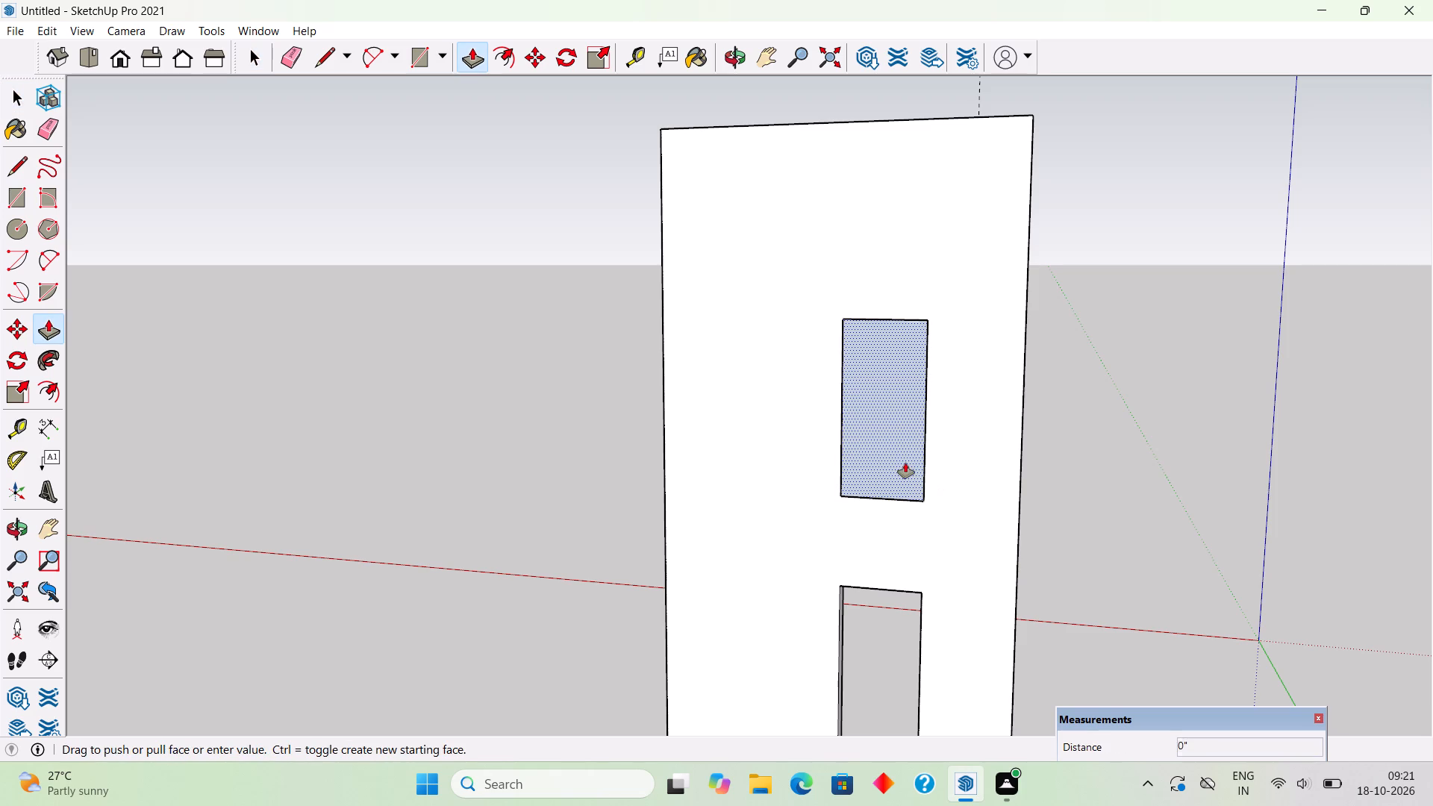
type("1\"'")
key("Return")
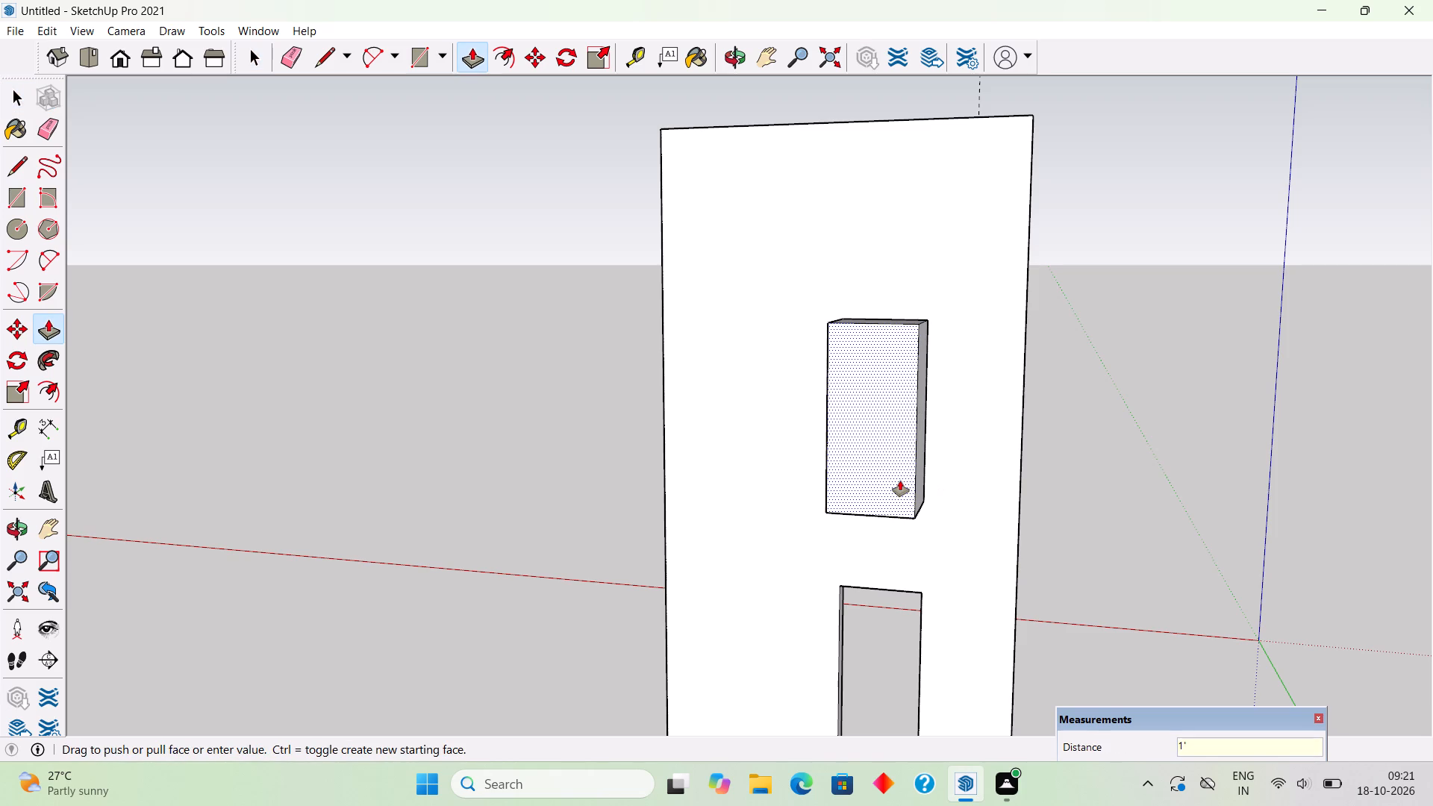
key("space")
triple_click(900, 481)
right_click(913, 479)
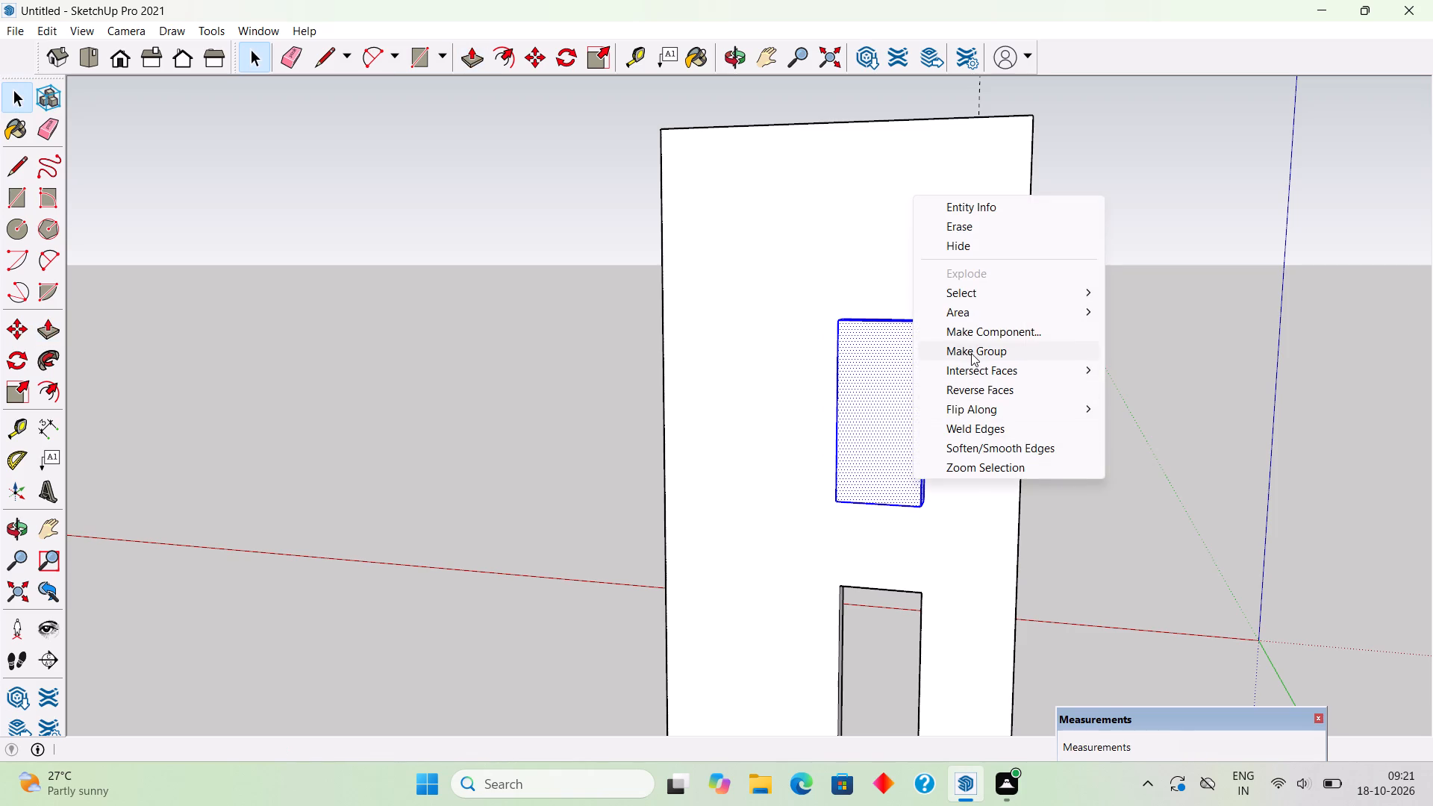
left_click(971, 353)
Draw a 3' 4" by 7' rectangle across the lower window opening on the isolated wall's back face.
scroll(971, 353, "down", 4)
key("r")
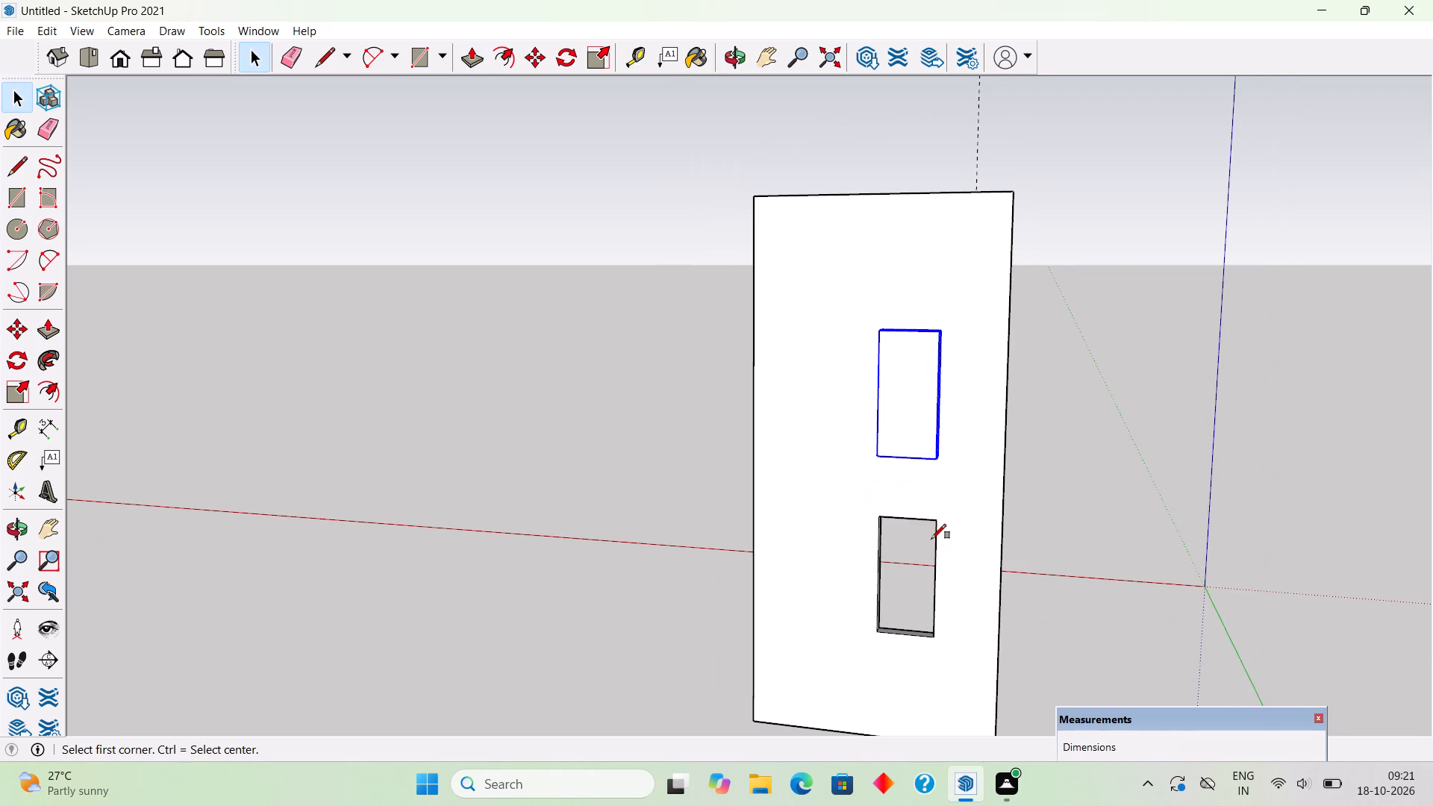
scroll(922, 684, "up", 6)
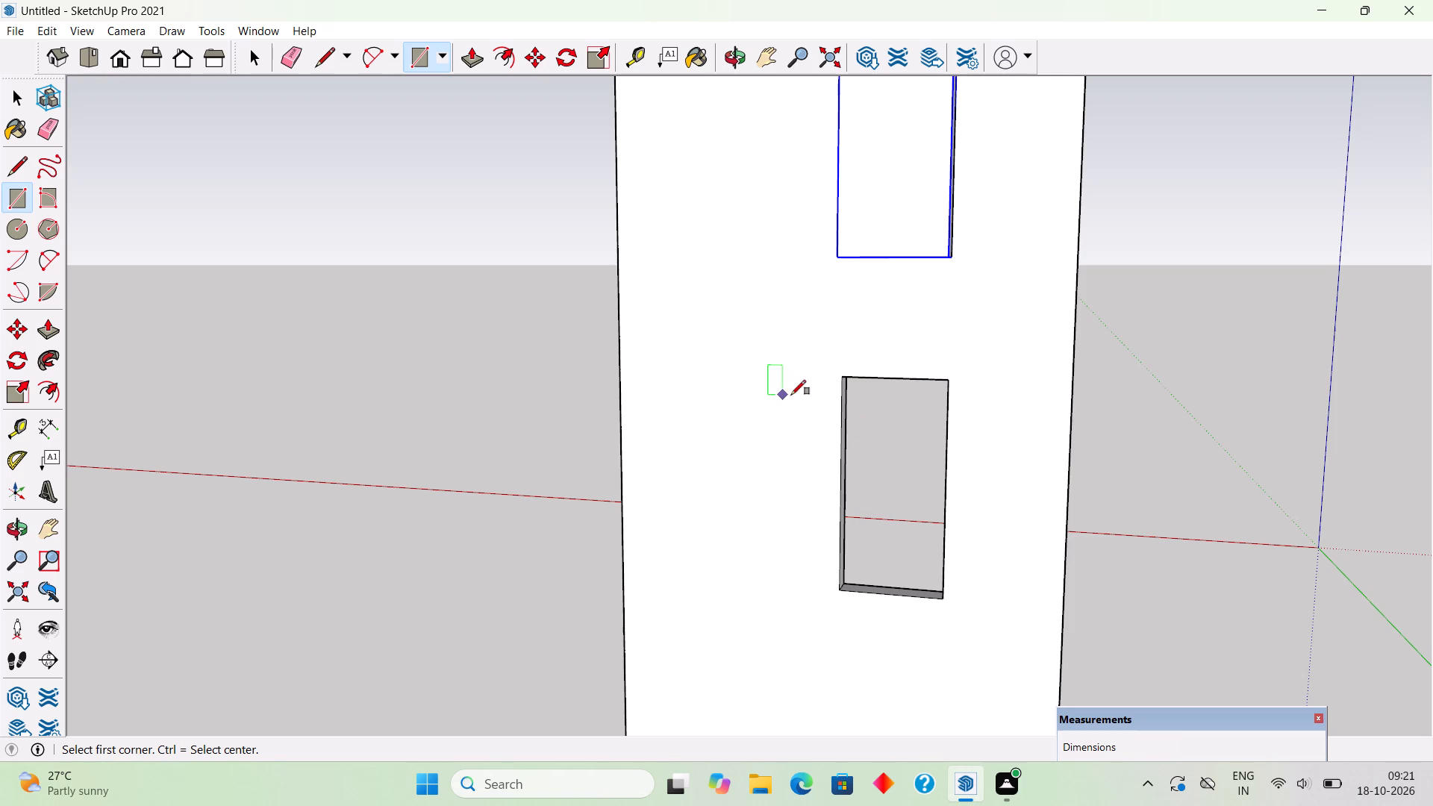
left_click(845, 374)
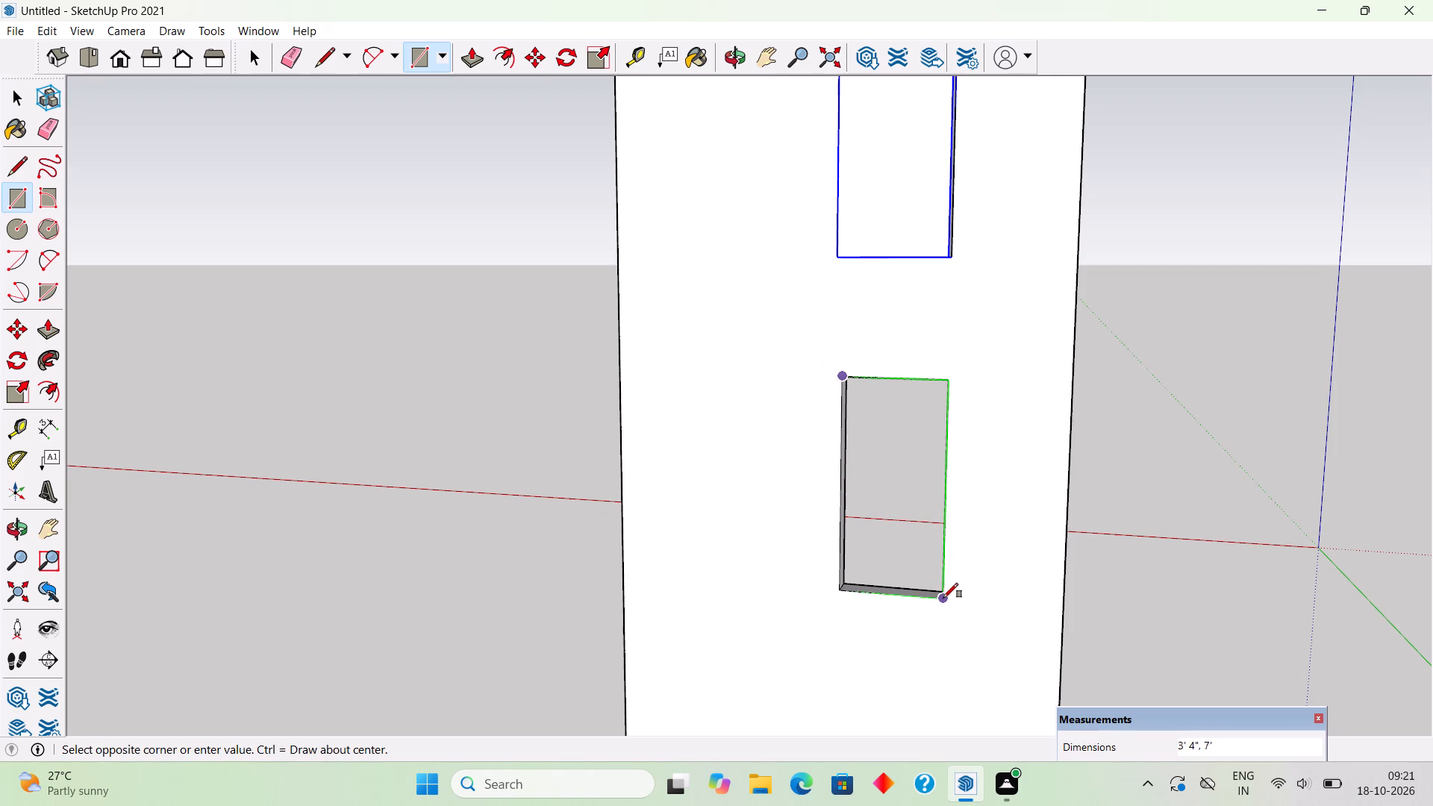
left_click(943, 598)
Extrude the lower opening's rectangle outward 1" and make the resulting thin block a group.
key("space")
left_click(918, 563)
key("p")
left_click(918, 563)
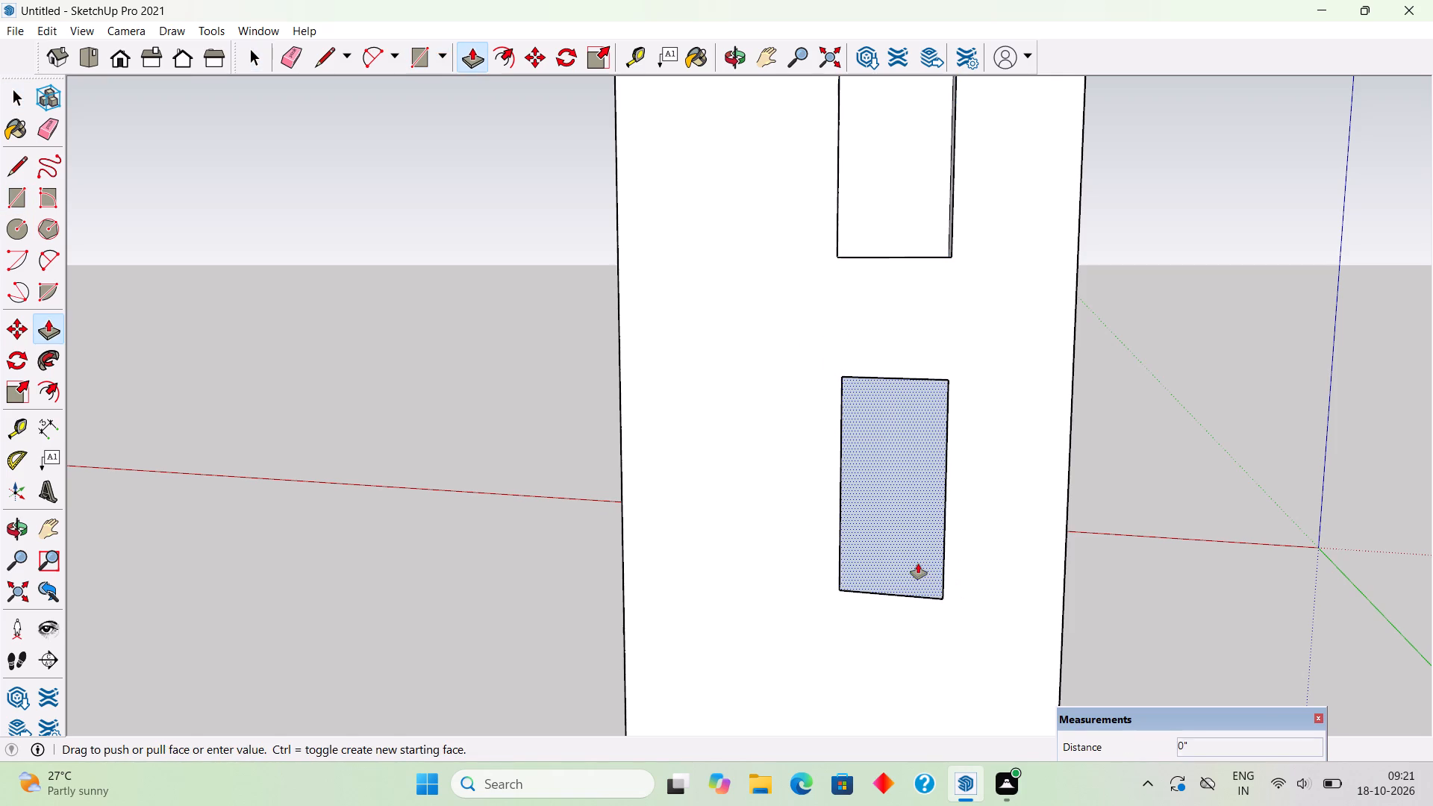
key("2")
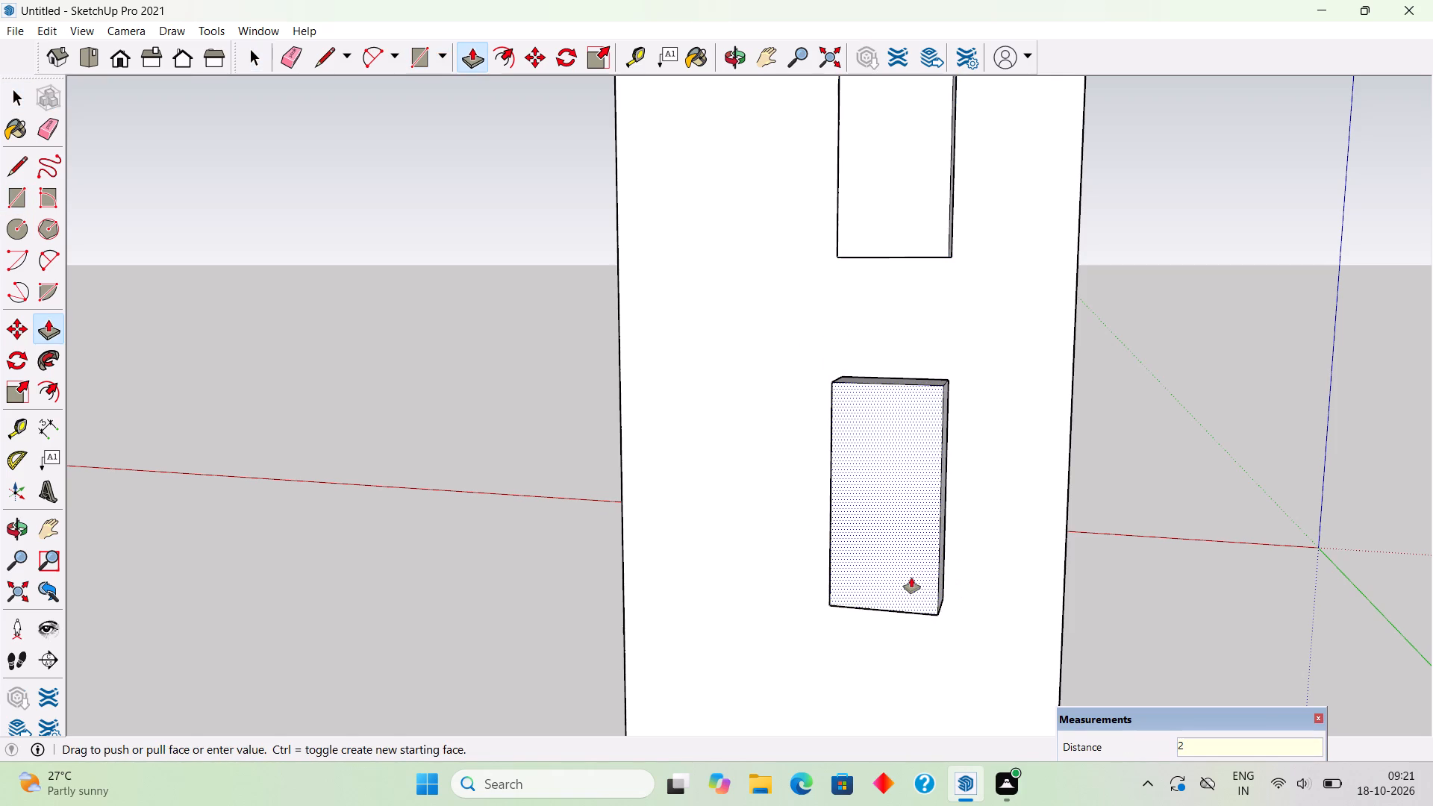
key("BackSpace")
type("1\"")
key("Return")
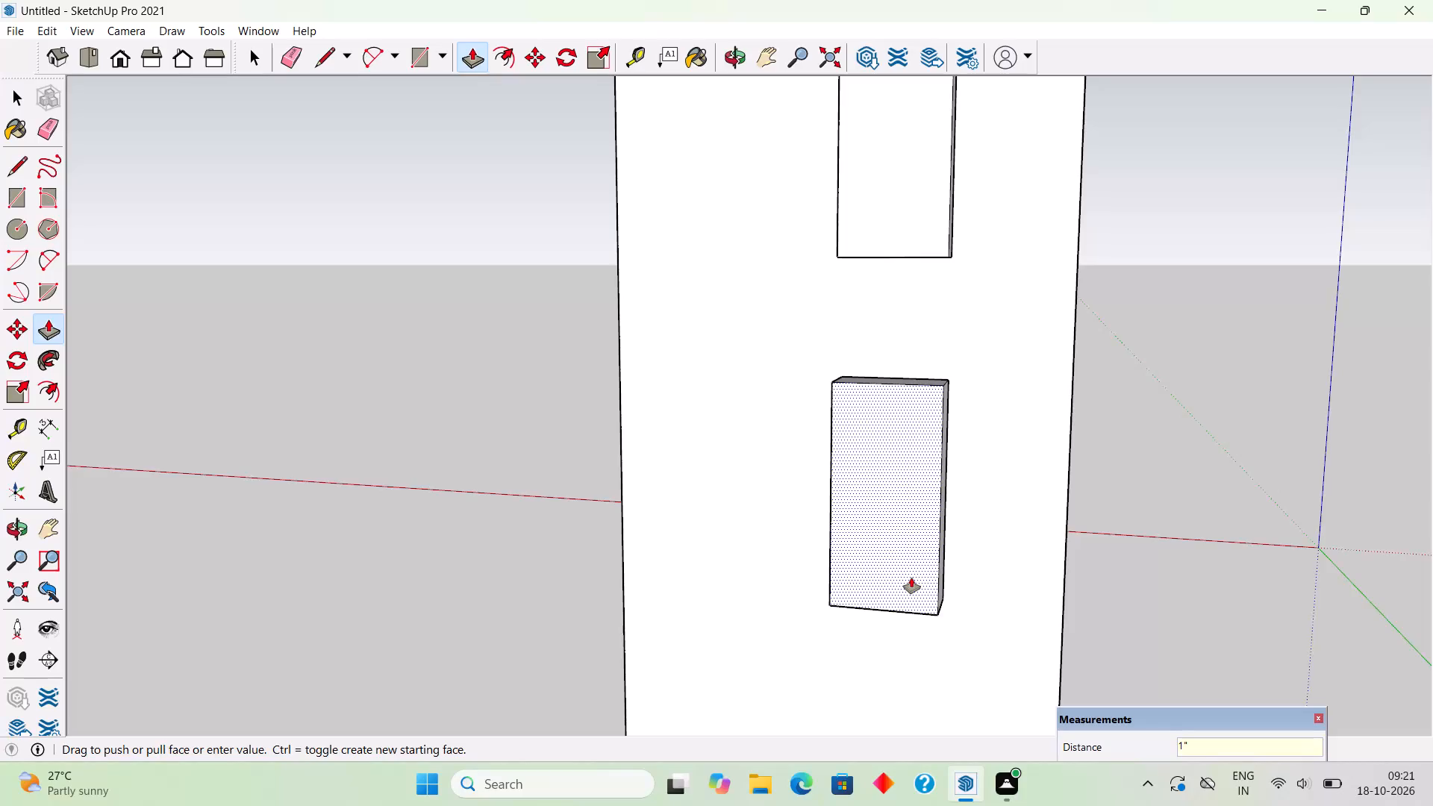
key("space")
triple_click(921, 560)
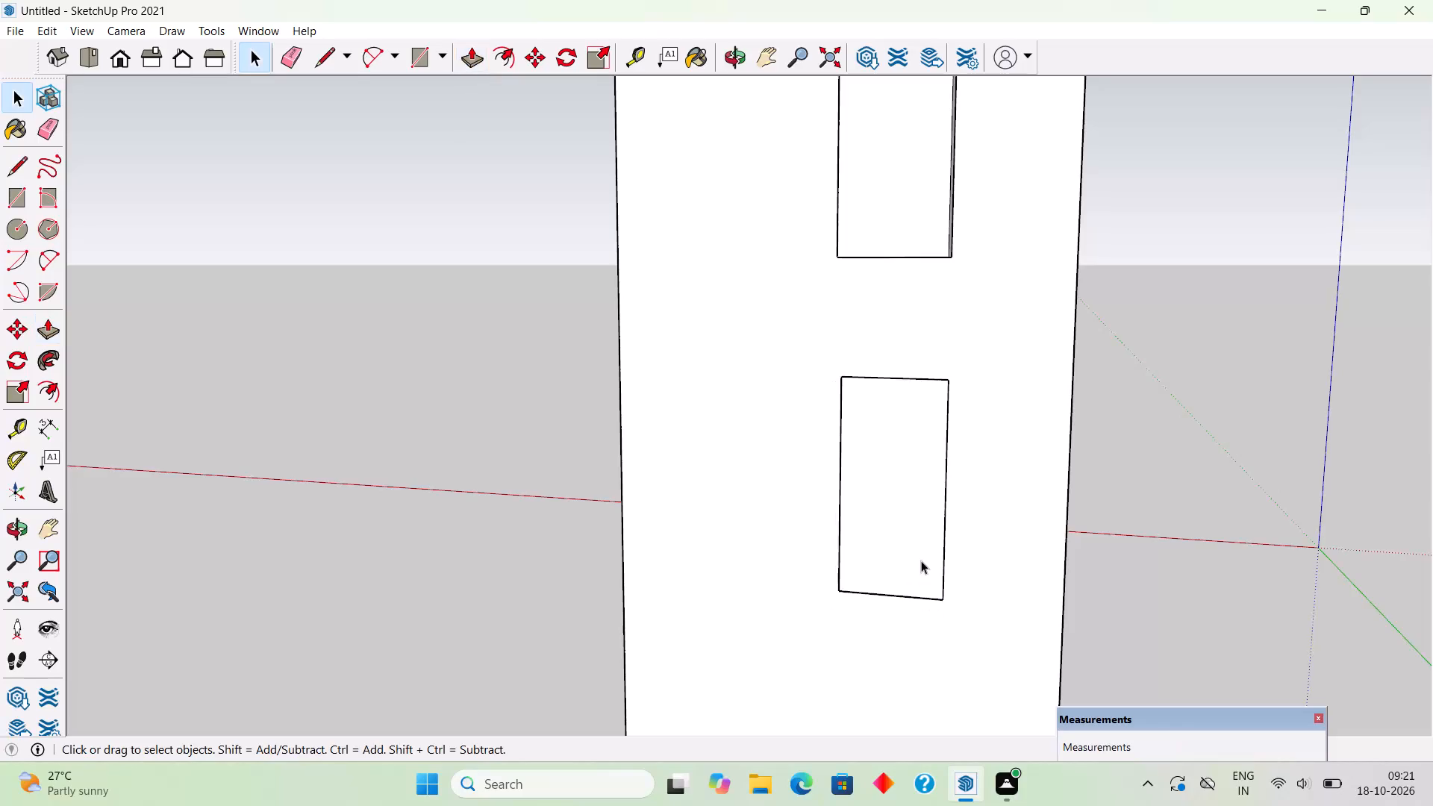
right_click(921, 560)
left_click(992, 437)
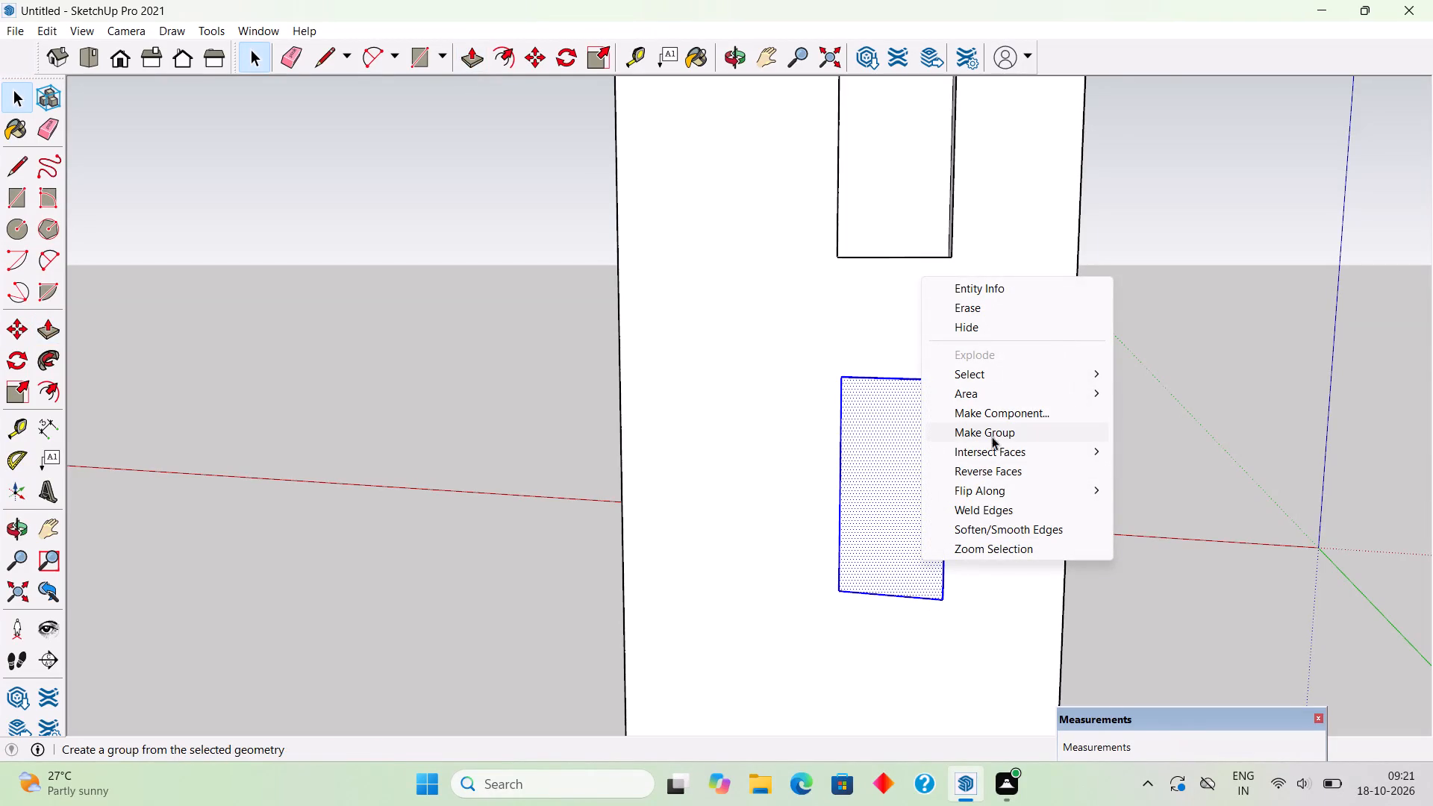
Move the lower opening's block 1" into the wall, aligning its outer face with the wall's back face.
scroll(969, 546, "up", 7)
middle_click_drag(911, 607, 568, 552)
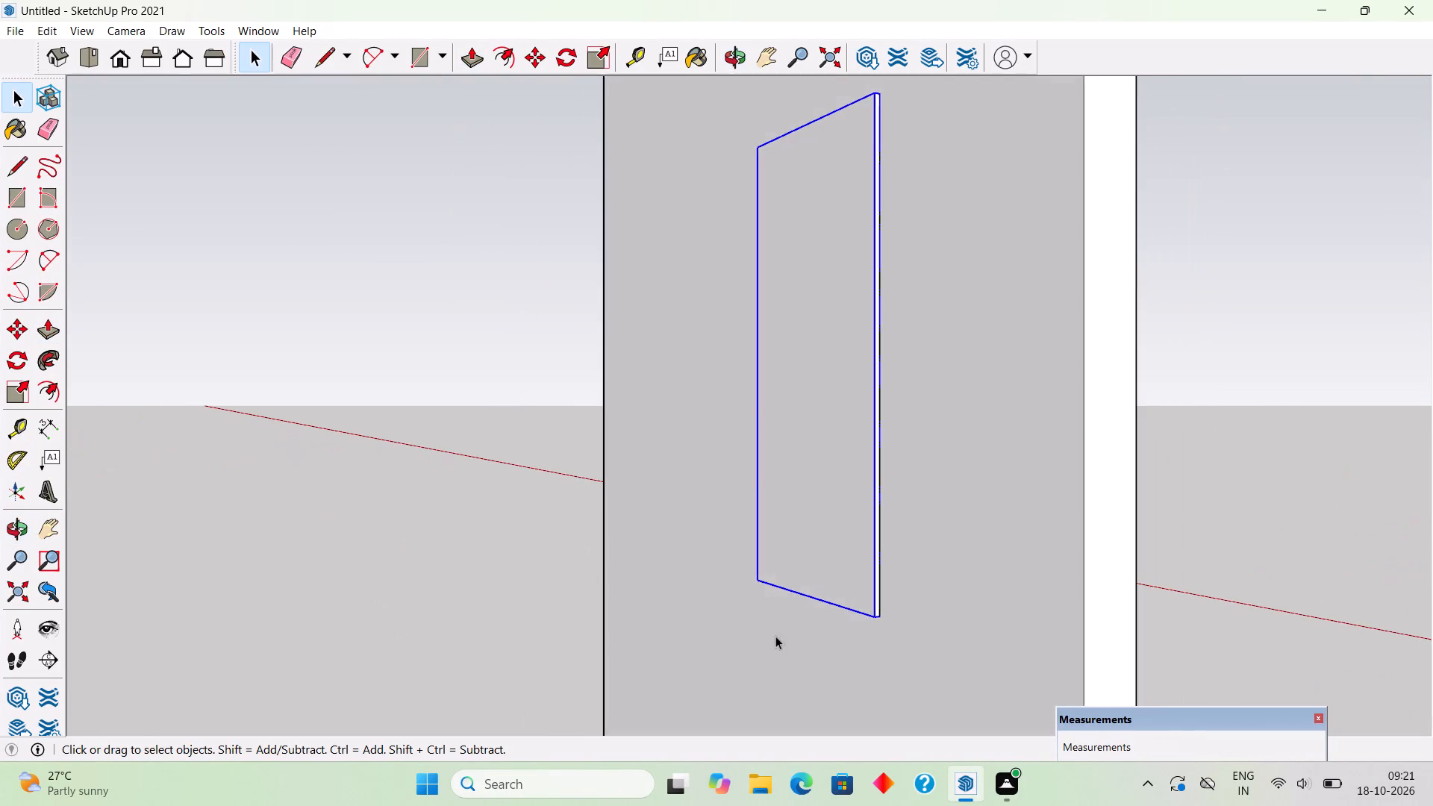
scroll(852, 659, "up", 5)
scroll(931, 602, "up", 3)
key("m")
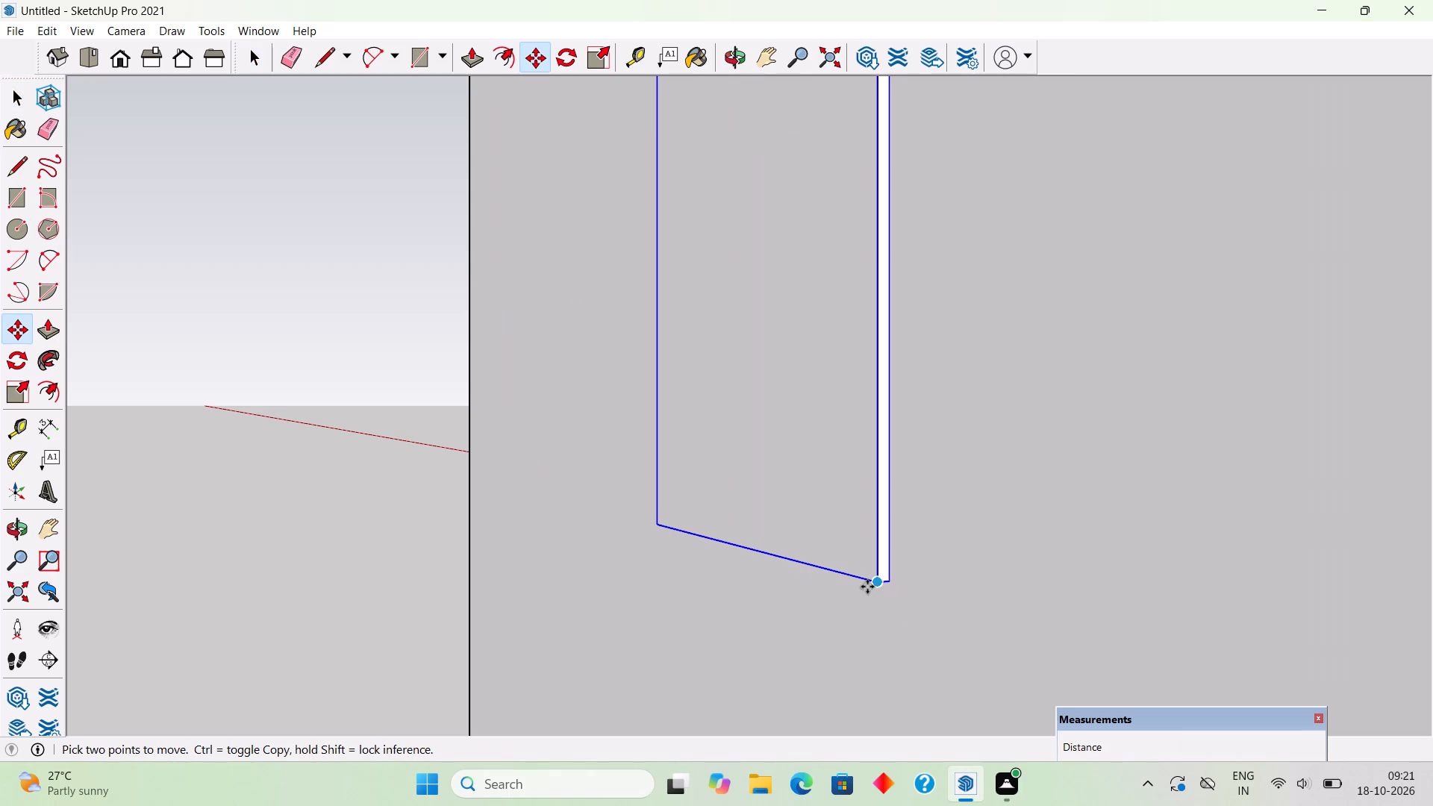
left_click(867, 587)
left_click(894, 577)
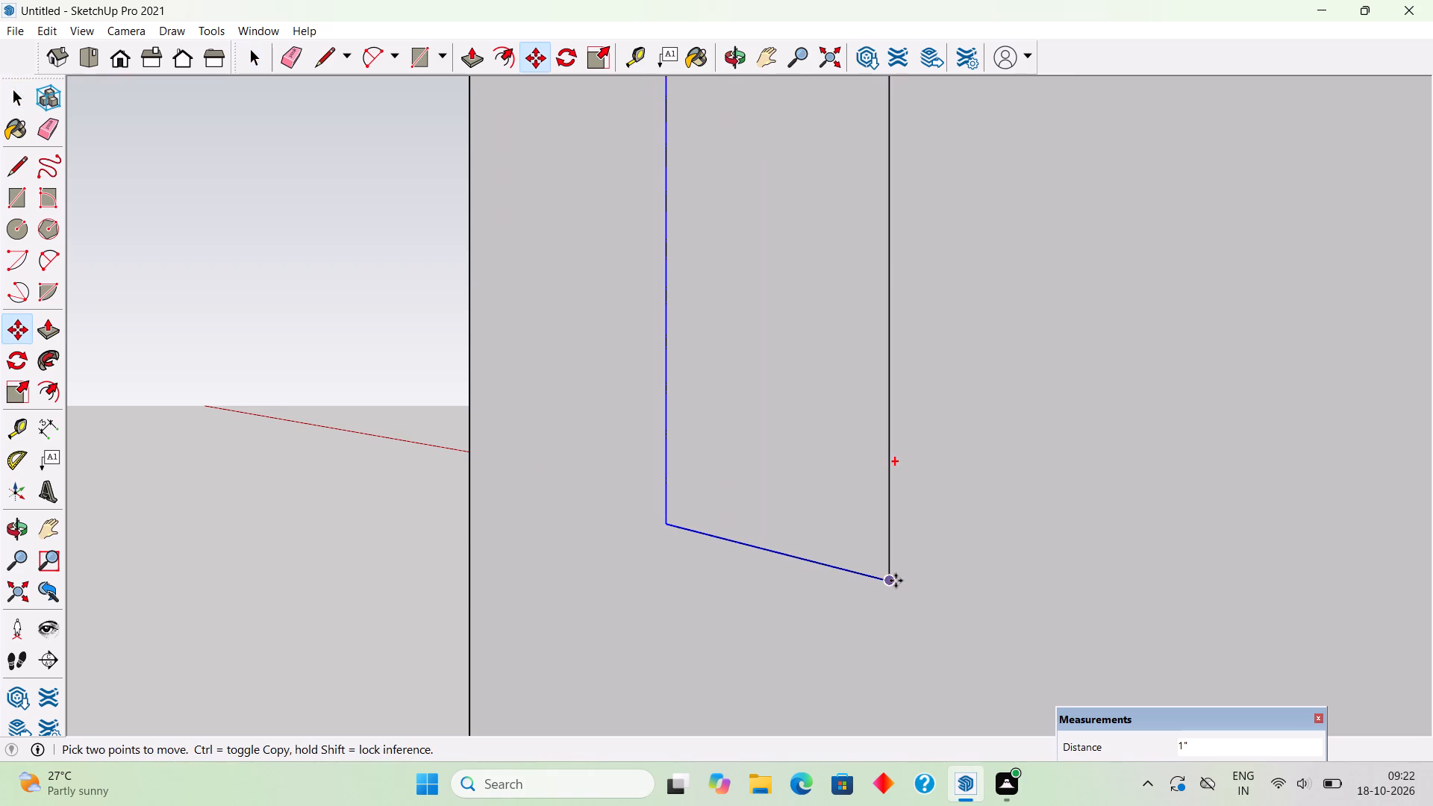
scroll(905, 586, "down", 3)
key("space")
Delete the 1' thick block group covering the upper window opening.
scroll(906, 593, "down", 20)
scroll(906, 593, "down", 5)
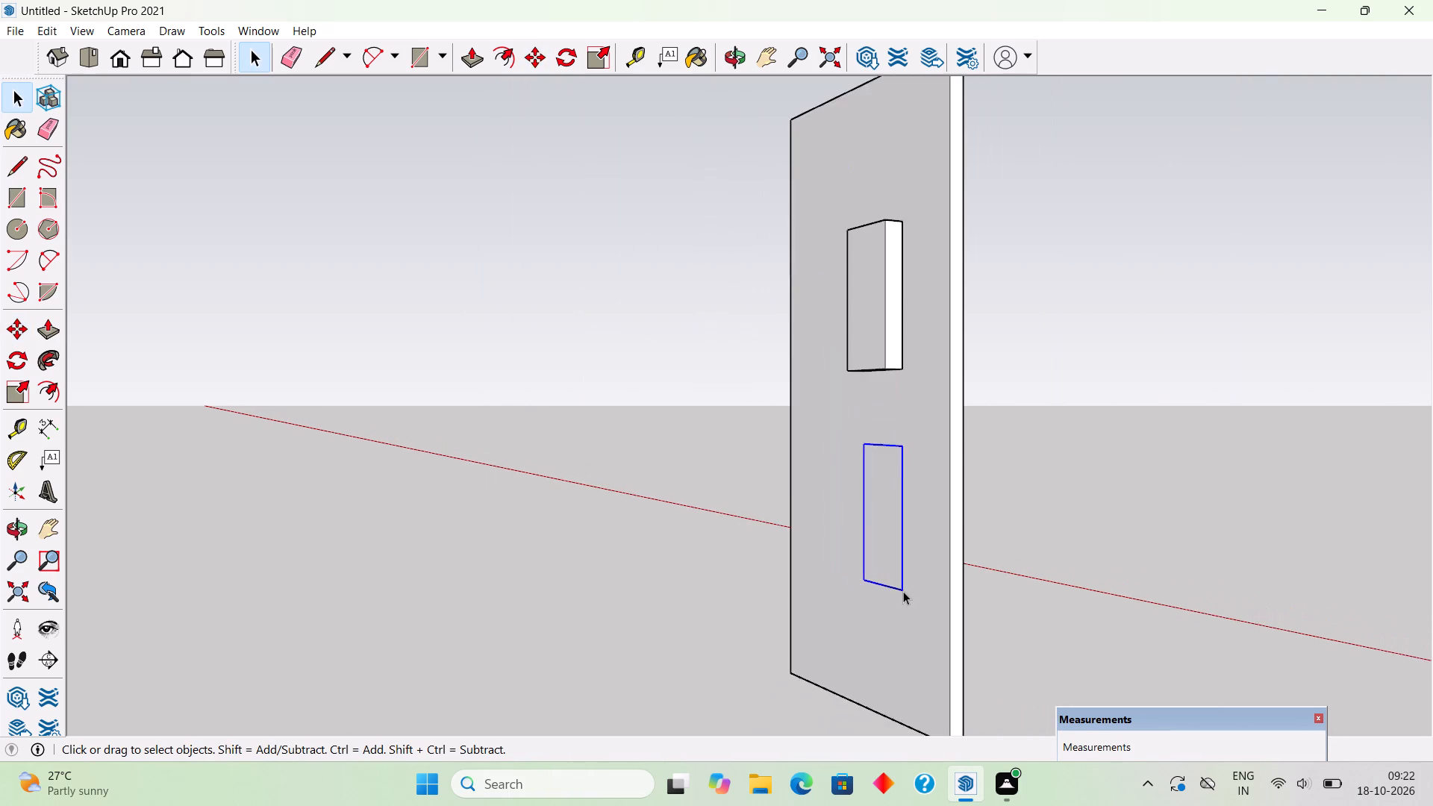
scroll(893, 406, "up", 4)
left_click(899, 399)
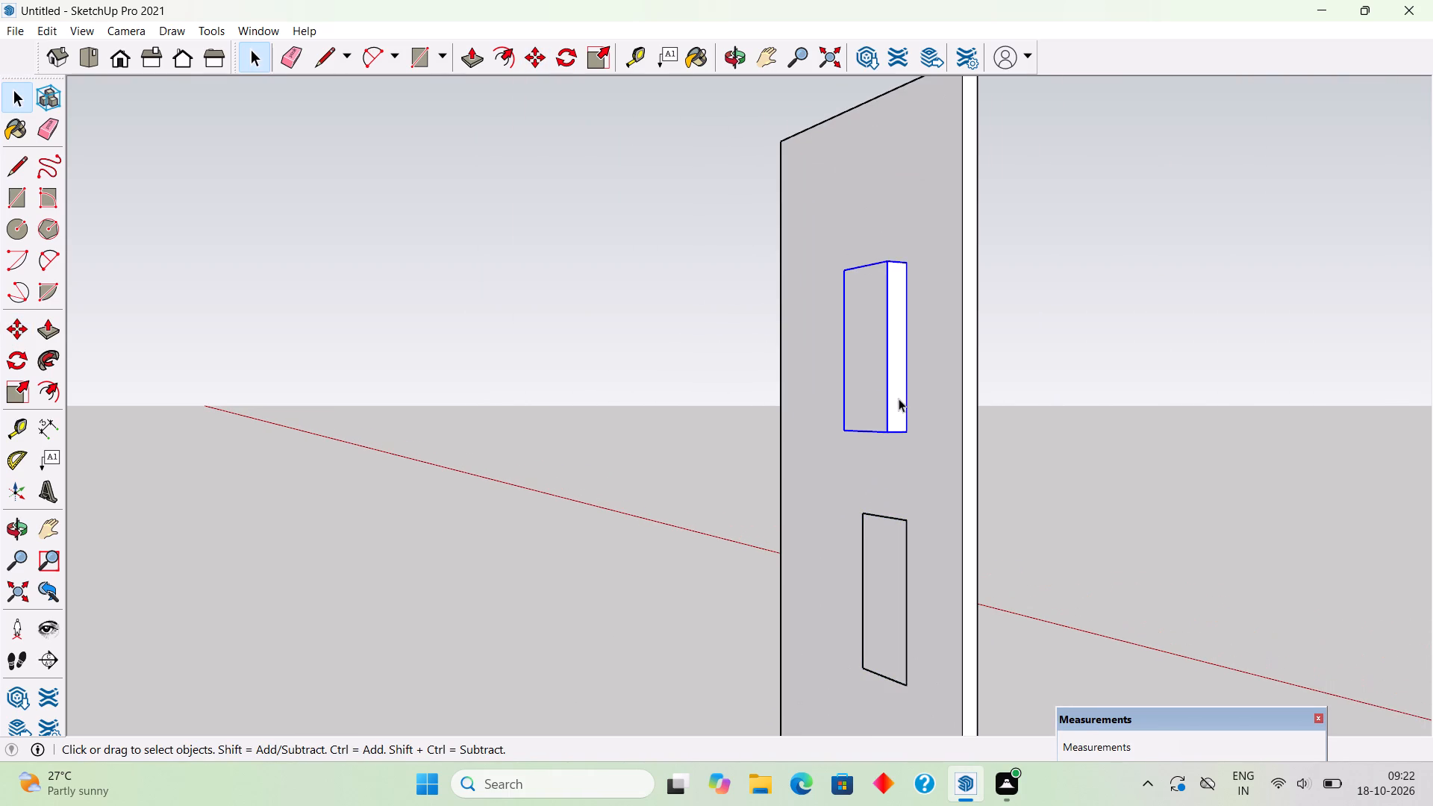
middle_click_drag(873, 532, 482, 577)
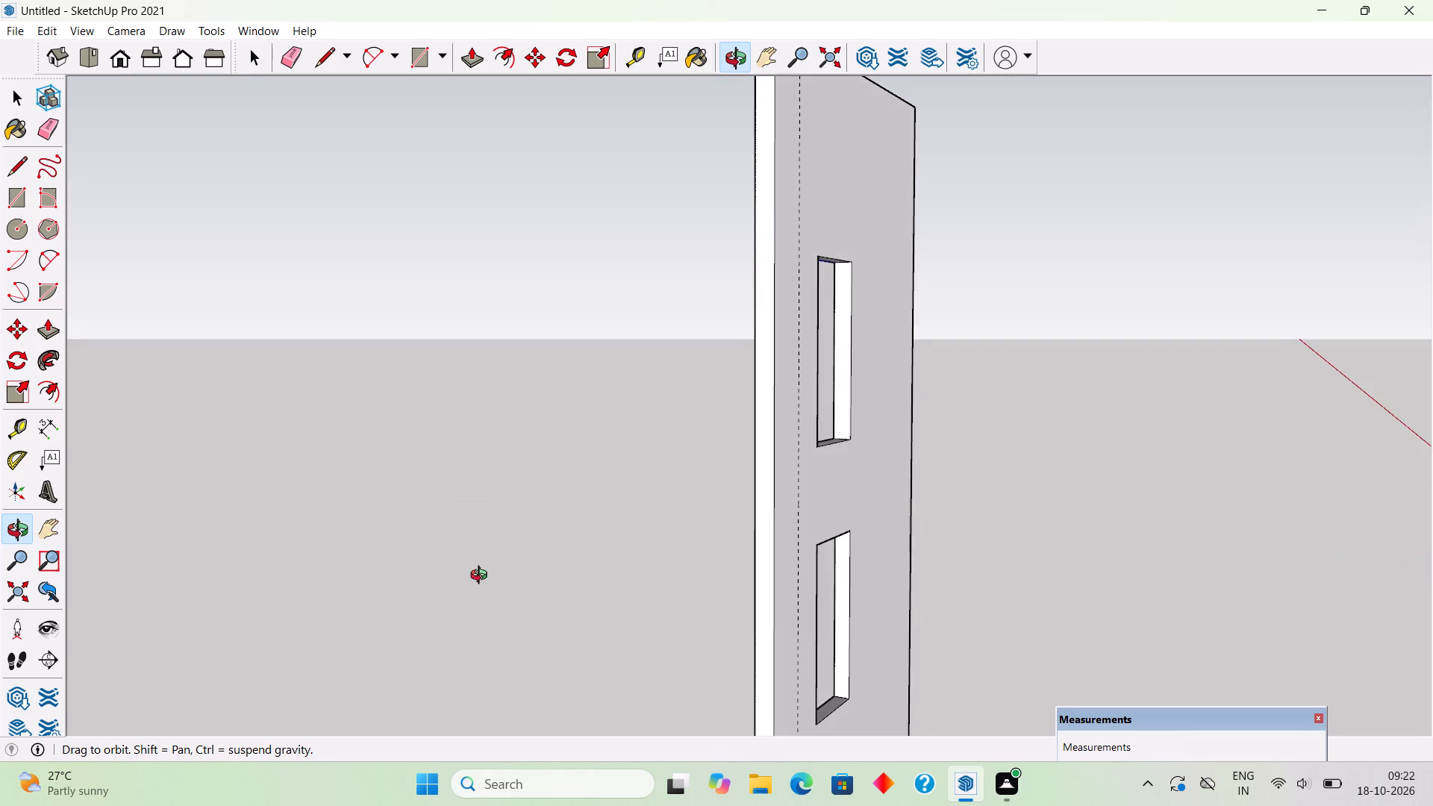
middle_click_drag(482, 577, 852, 715)
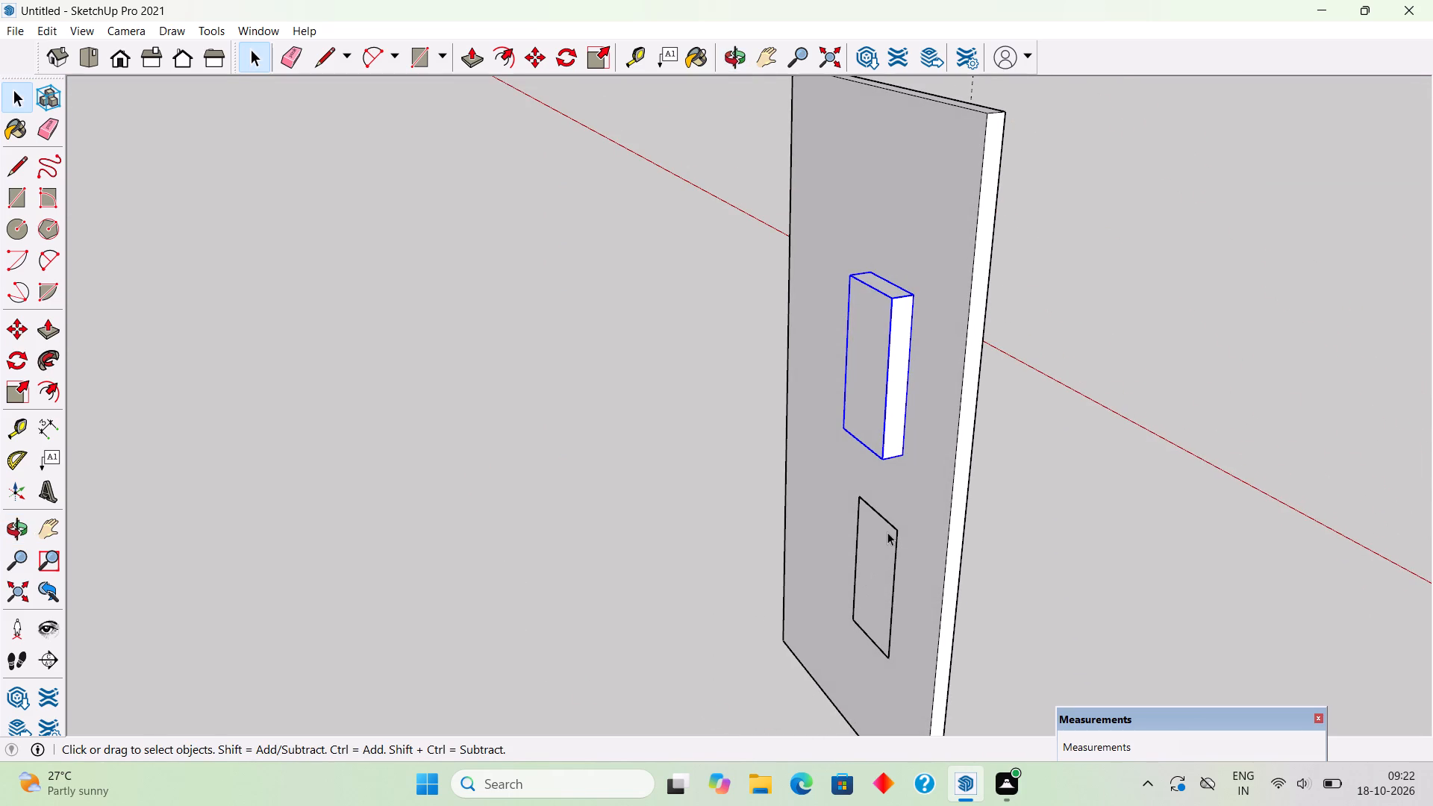
key("Delete")
Draw a 3' 4" by 7' 2" rectangle across the upper window opening on the wall's back face.
middle_click_drag(905, 534, 995, 537)
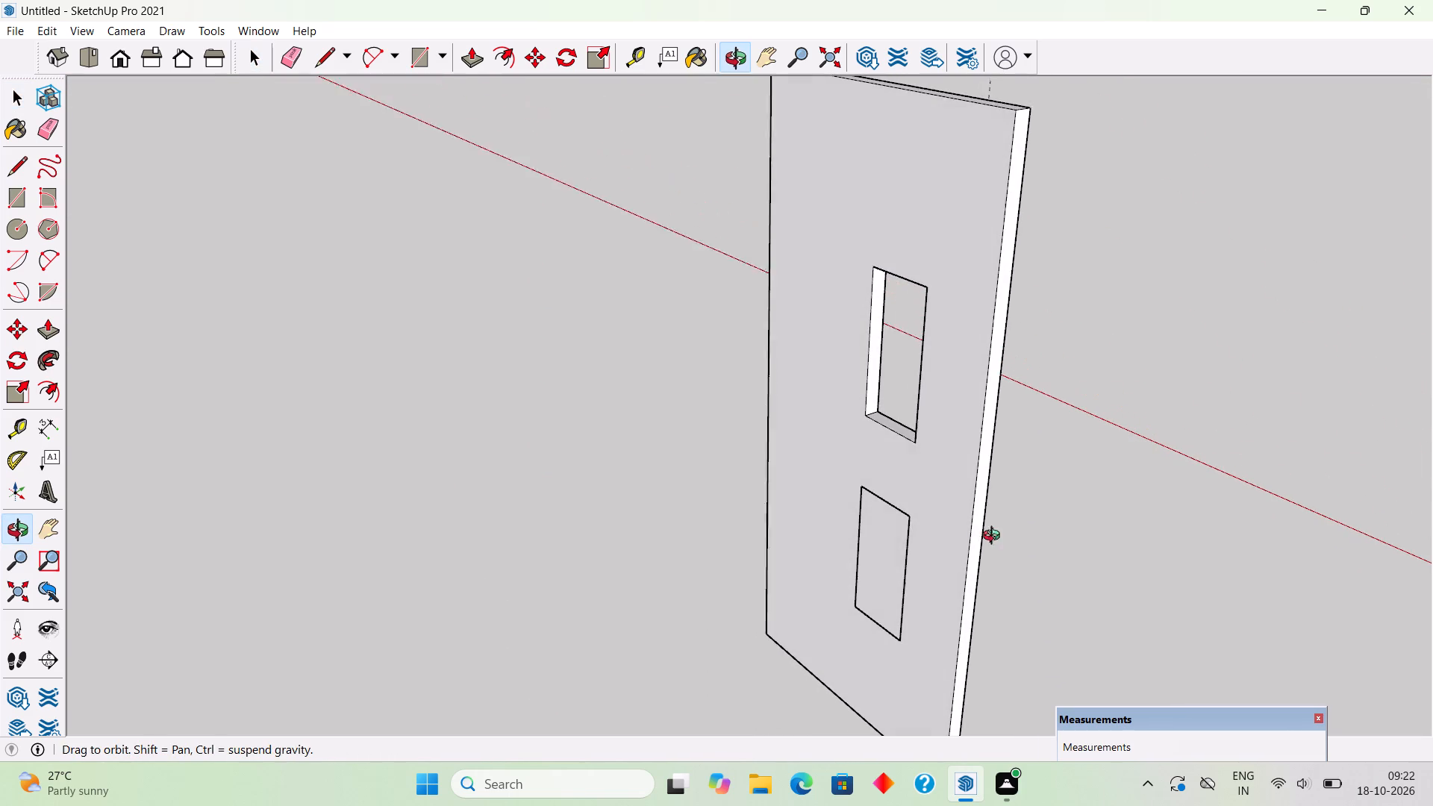
middle_click_drag(995, 537, 999, 537)
key("r")
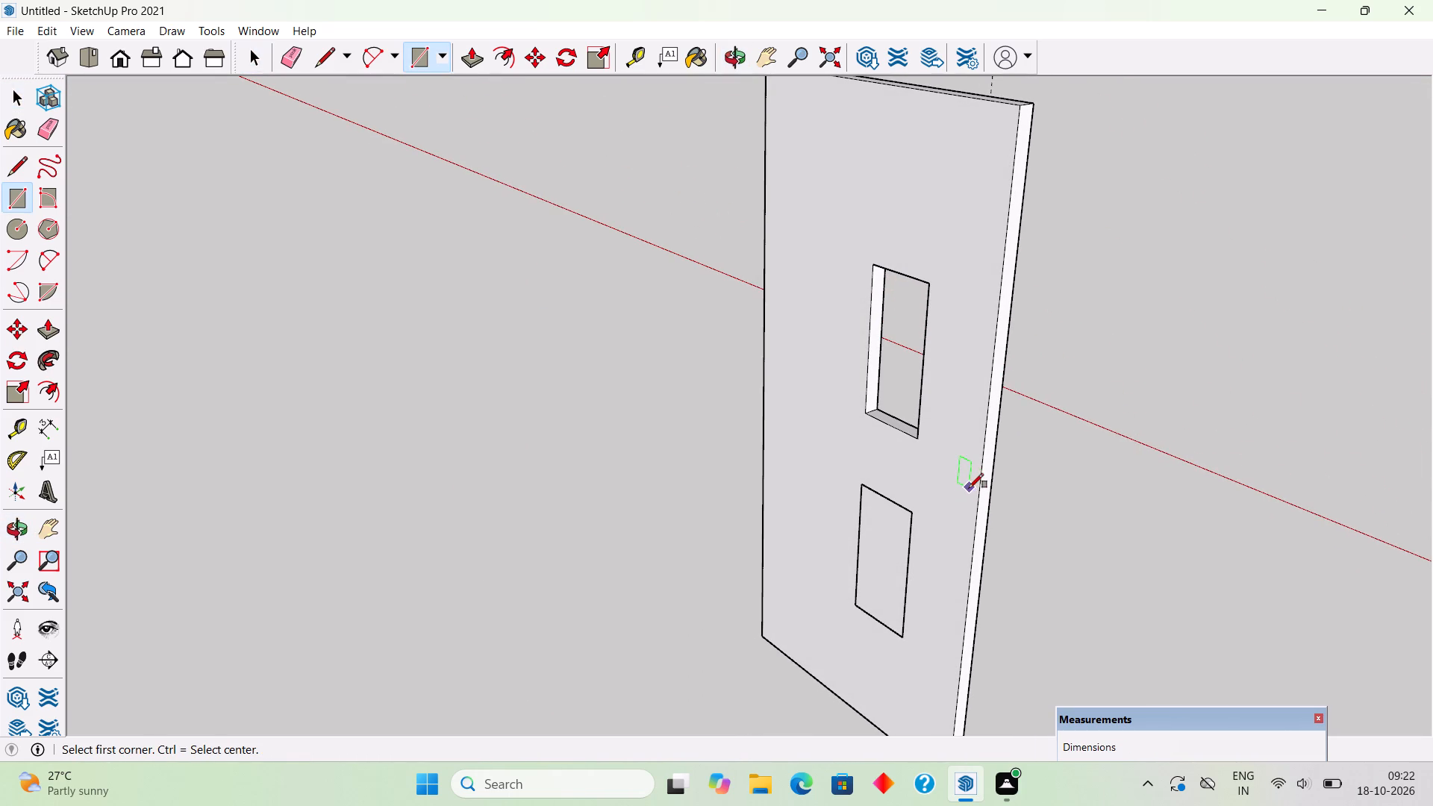
left_click(871, 266)
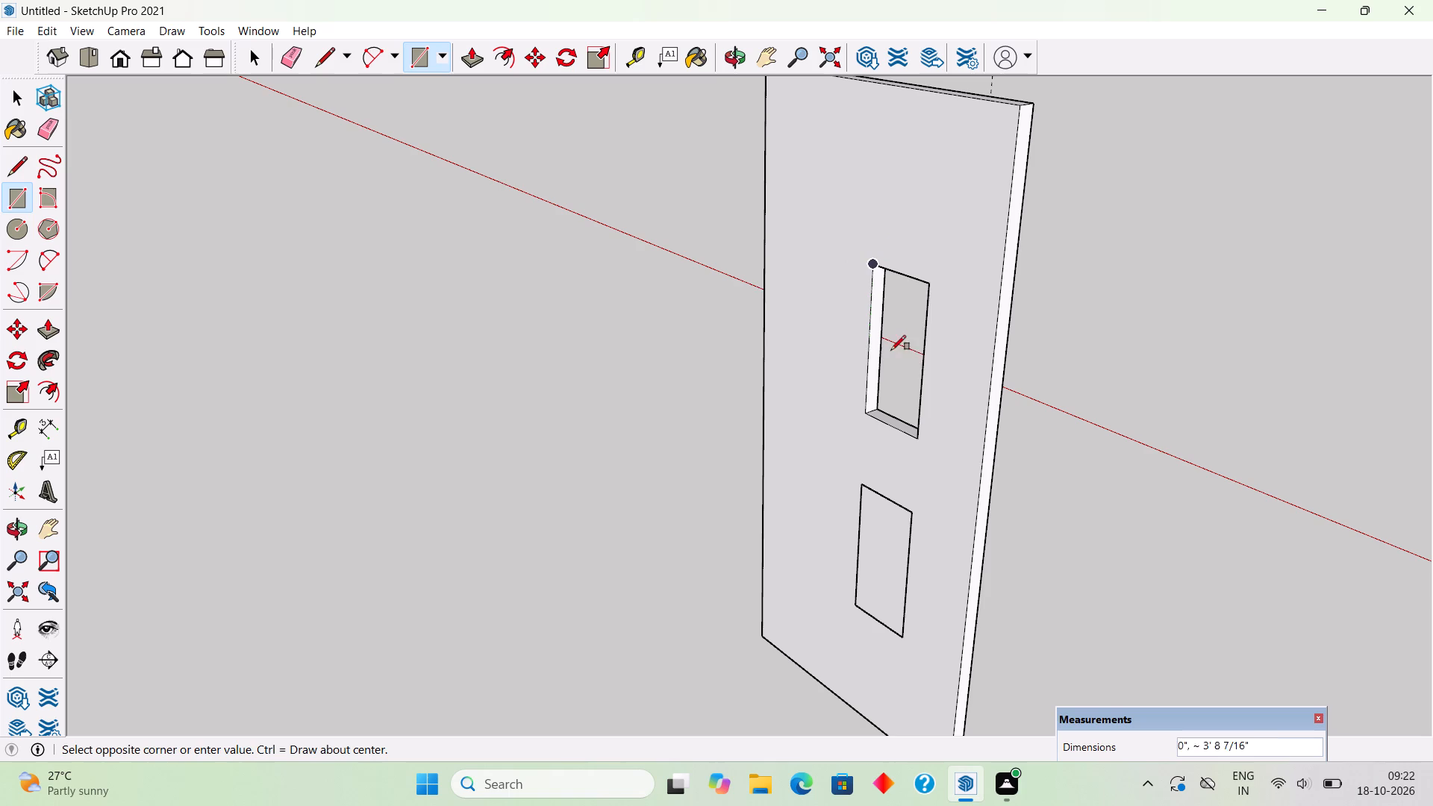
left_click(914, 441)
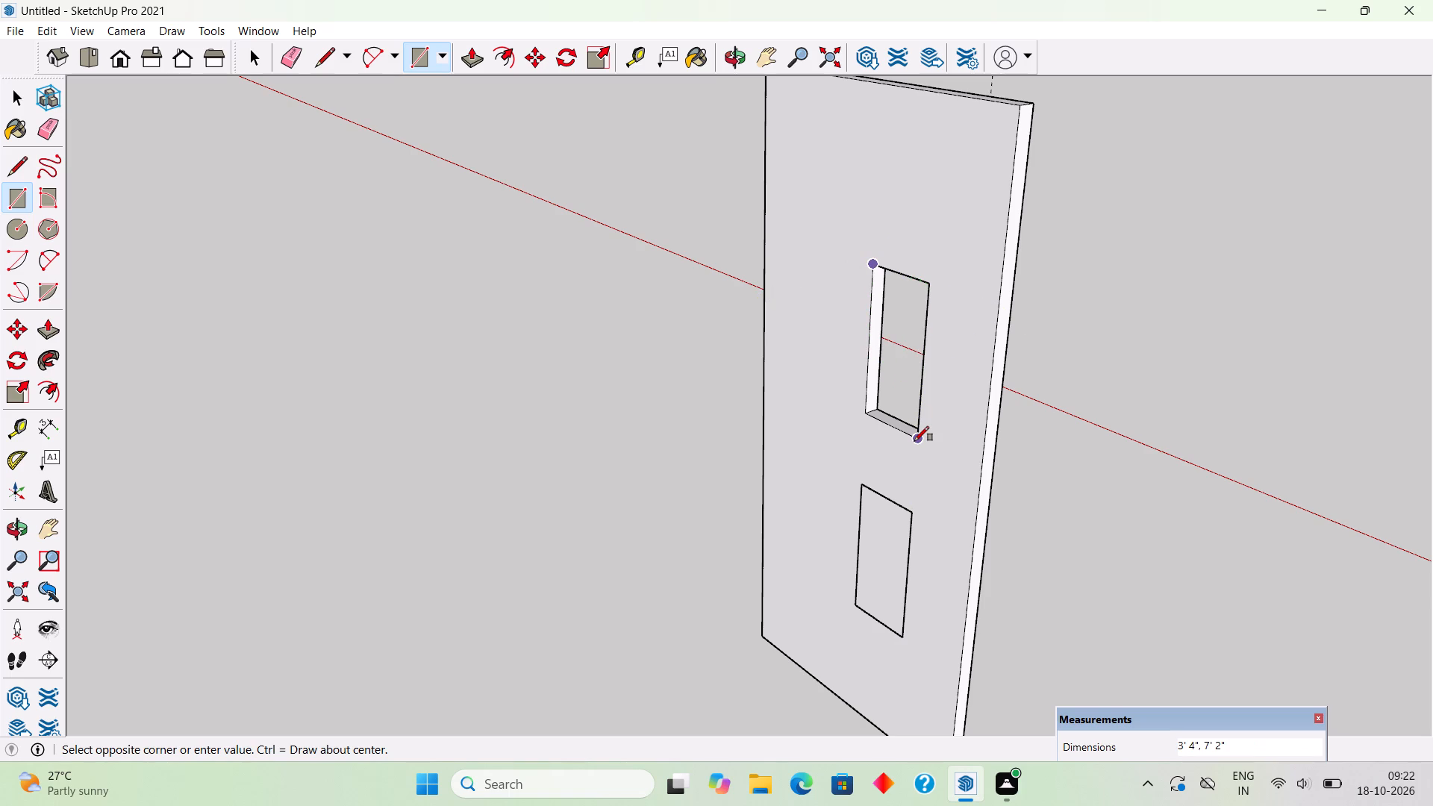
Extrude the upper opening's rectangle outward 1" and make the resulting thin block a group.
key("p")
left_click(895, 404)
type("1\"")
key("Return")
key("space")
triple_click(891, 414)
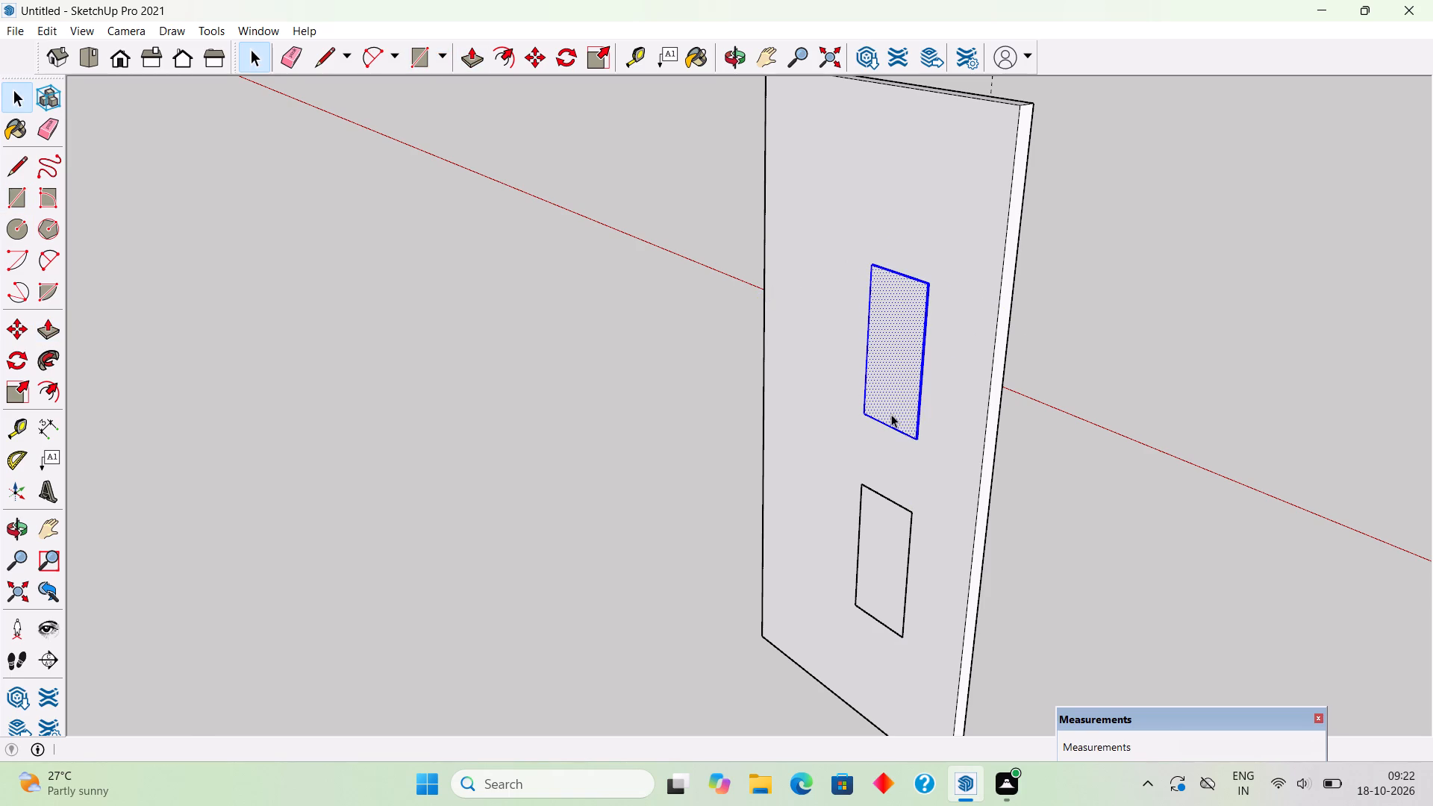
right_click(891, 414)
left_click(933, 561)
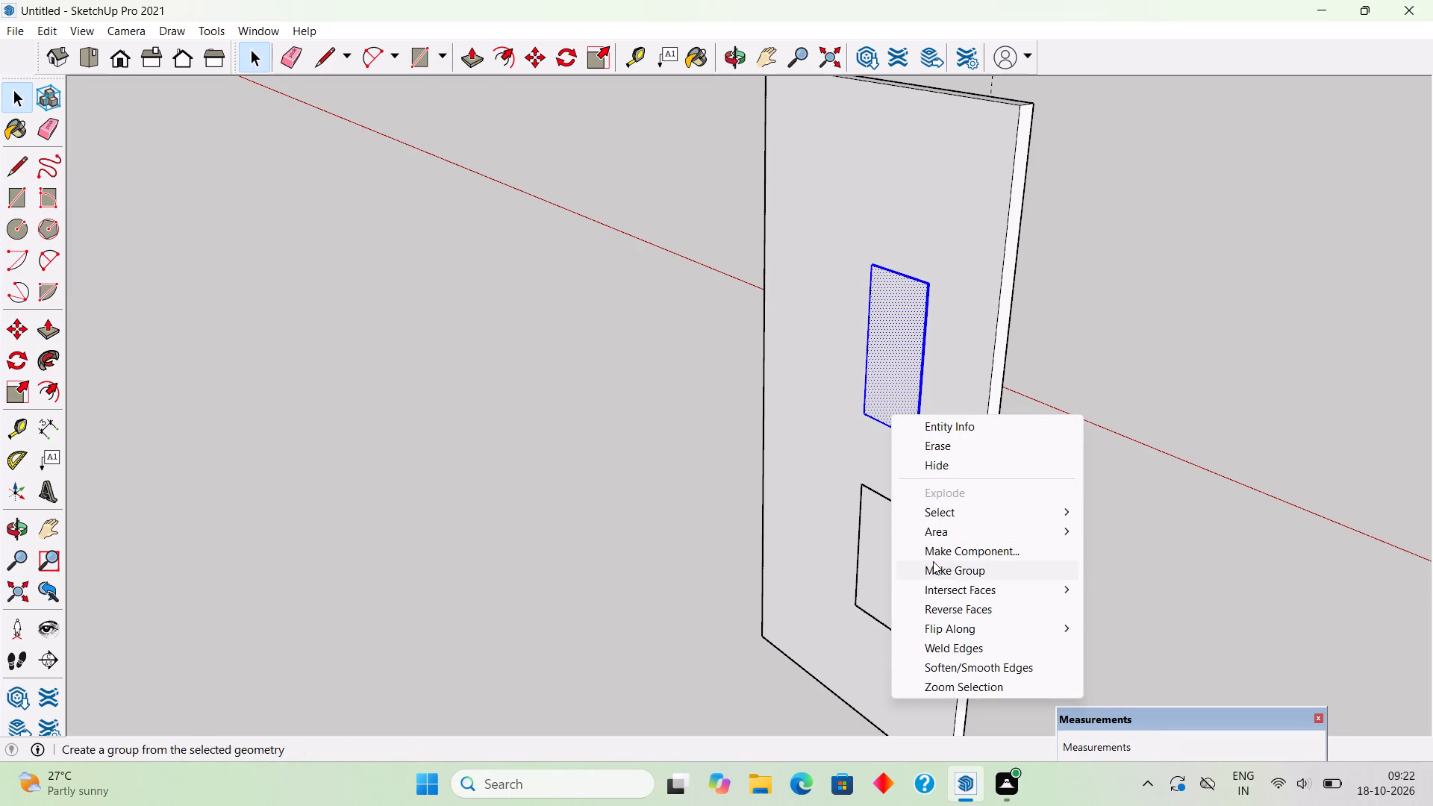
Move the upper opening's block 1" into the wall, aligning its outer face with the wall's back face.
scroll(874, 365, "up", 11)
scroll(980, 592, "up", 2)
key("m")
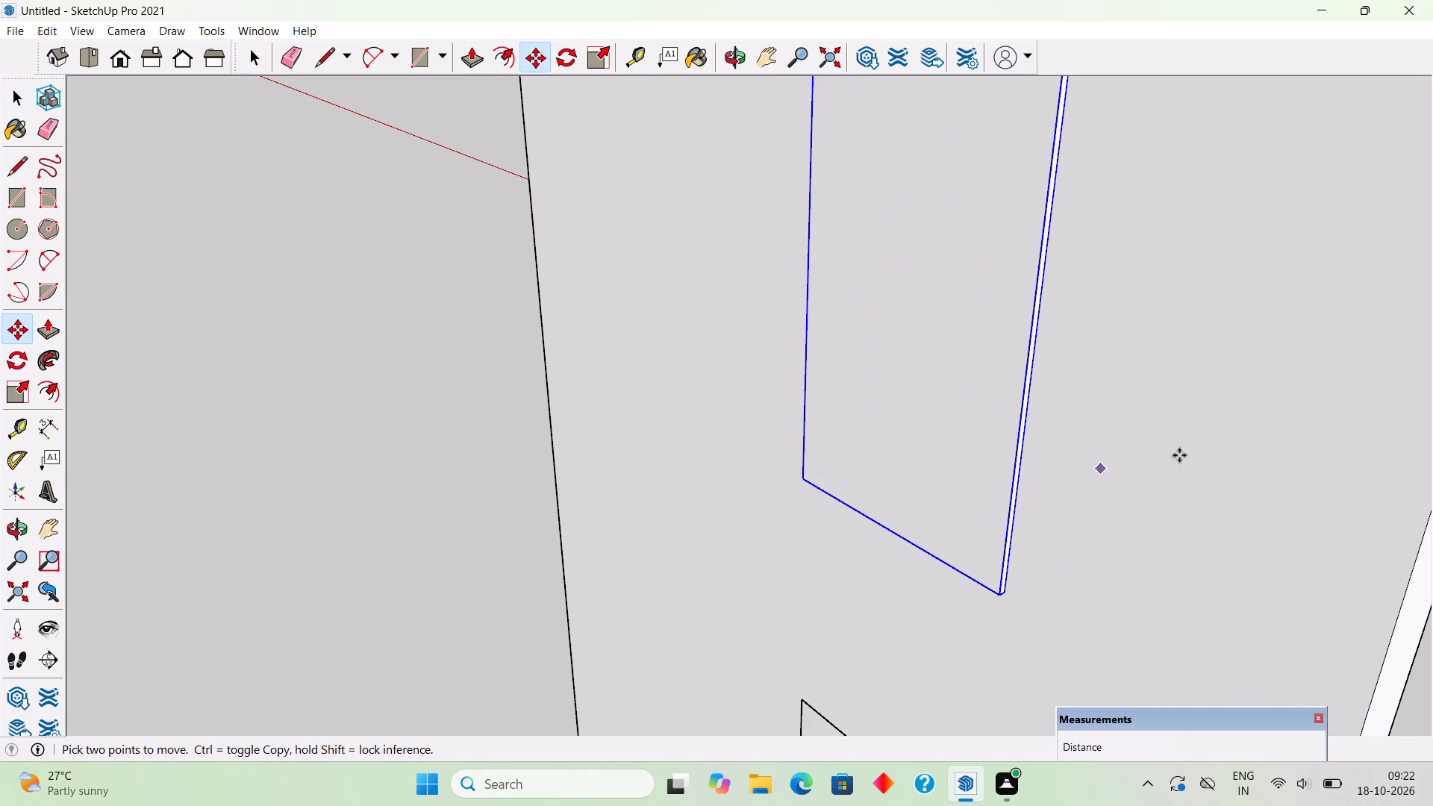
left_click(1005, 596)
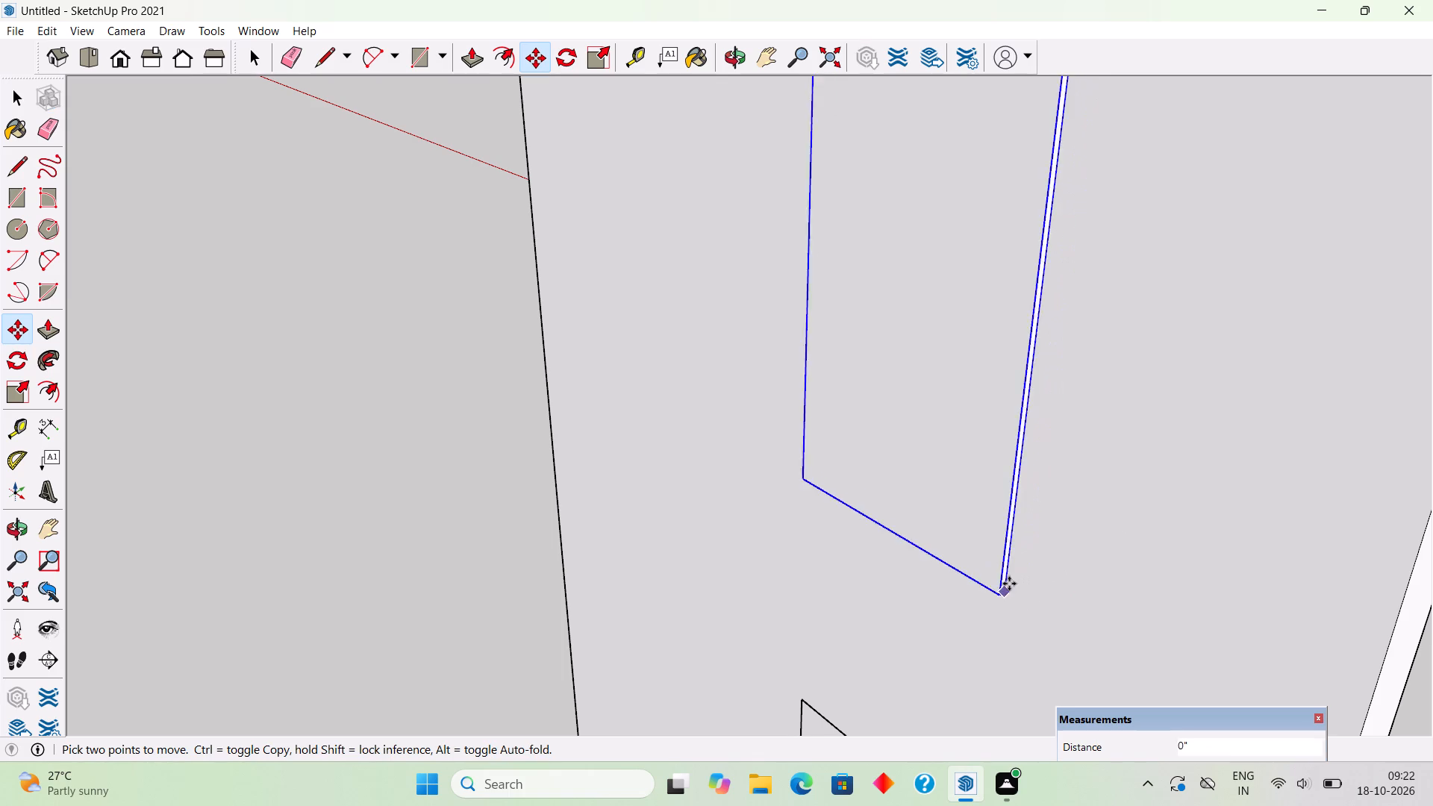
scroll(1008, 584, "up", 5)
key("space")
scroll(1003, 594, "up", 6)
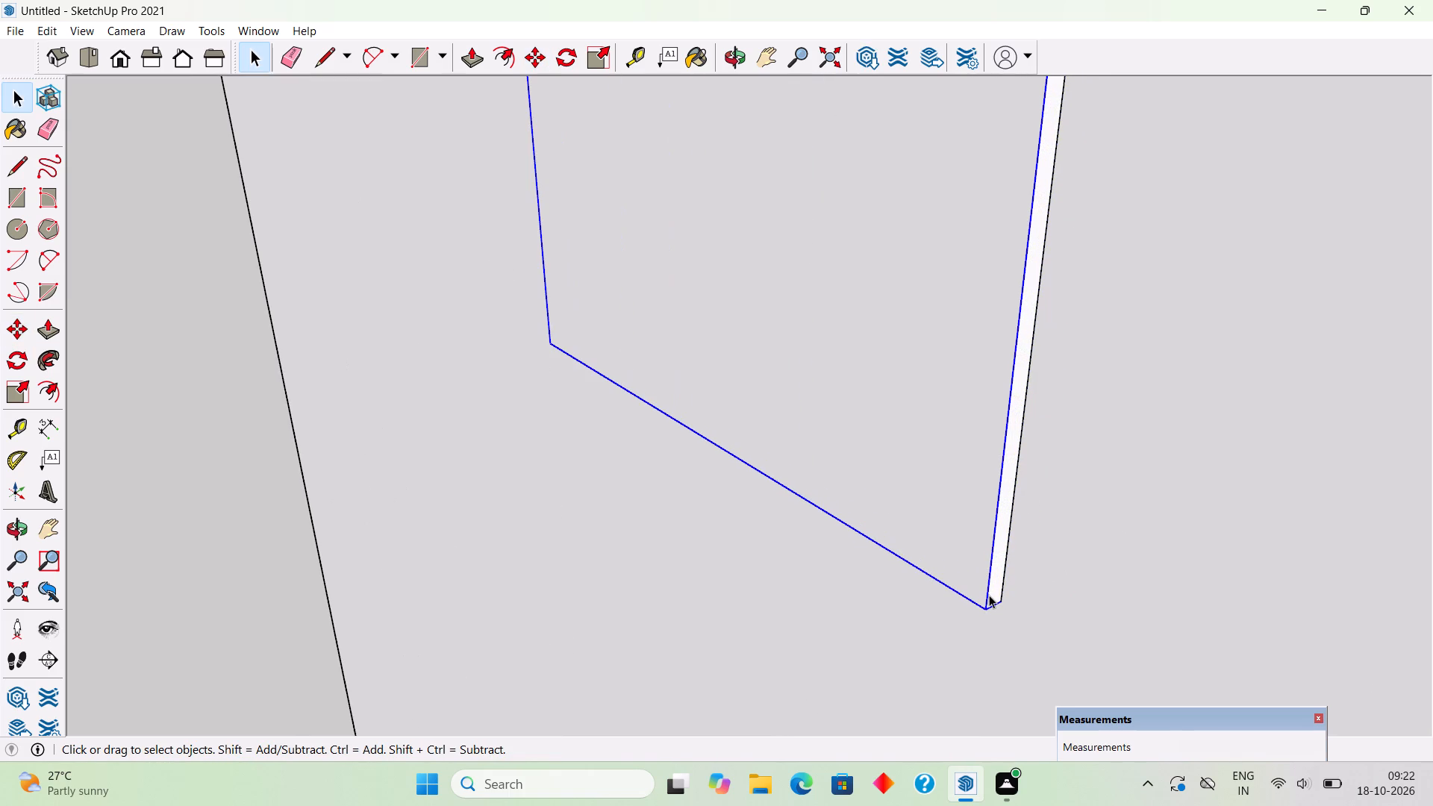
key("m")
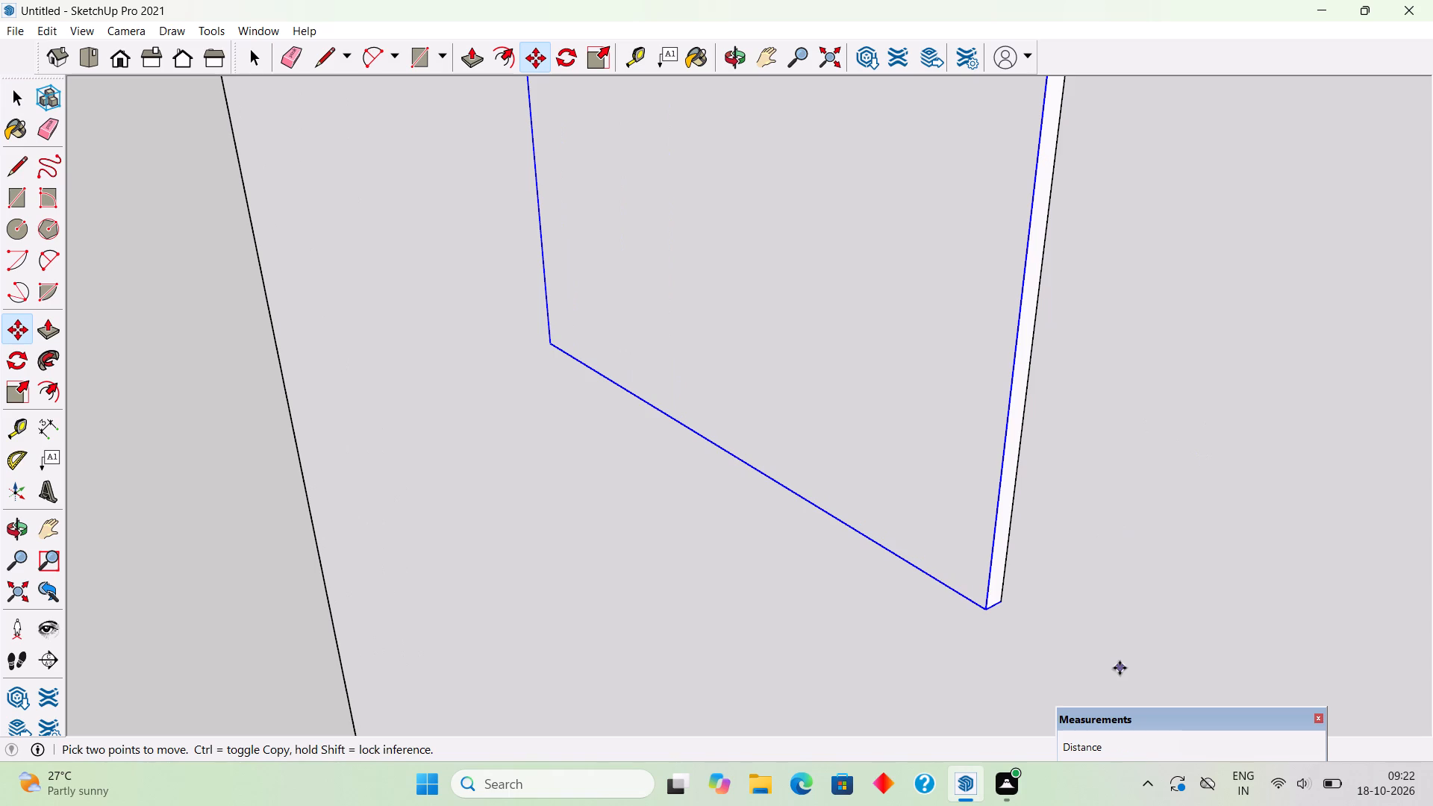
scroll(1120, 668, "up", 1)
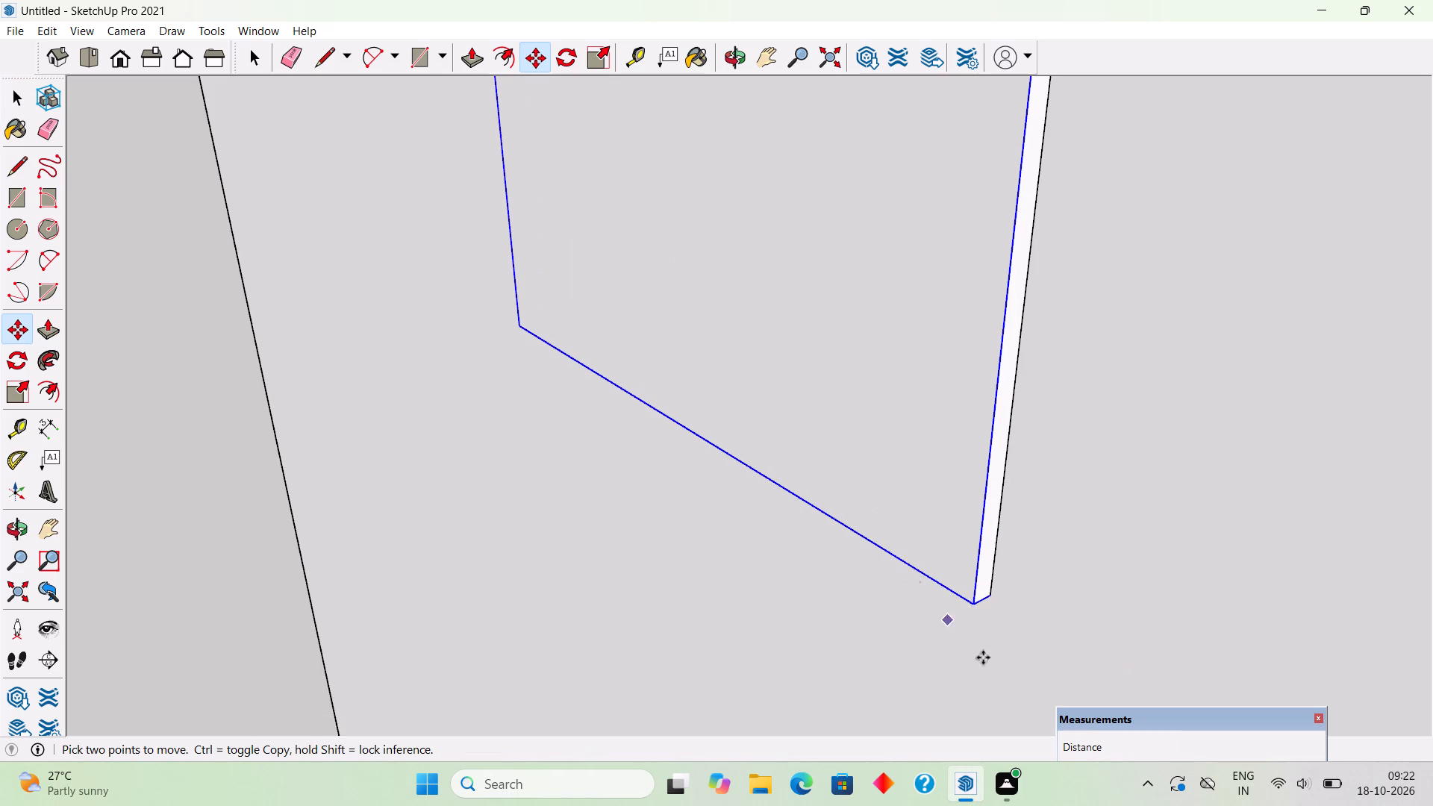
left_click(976, 610)
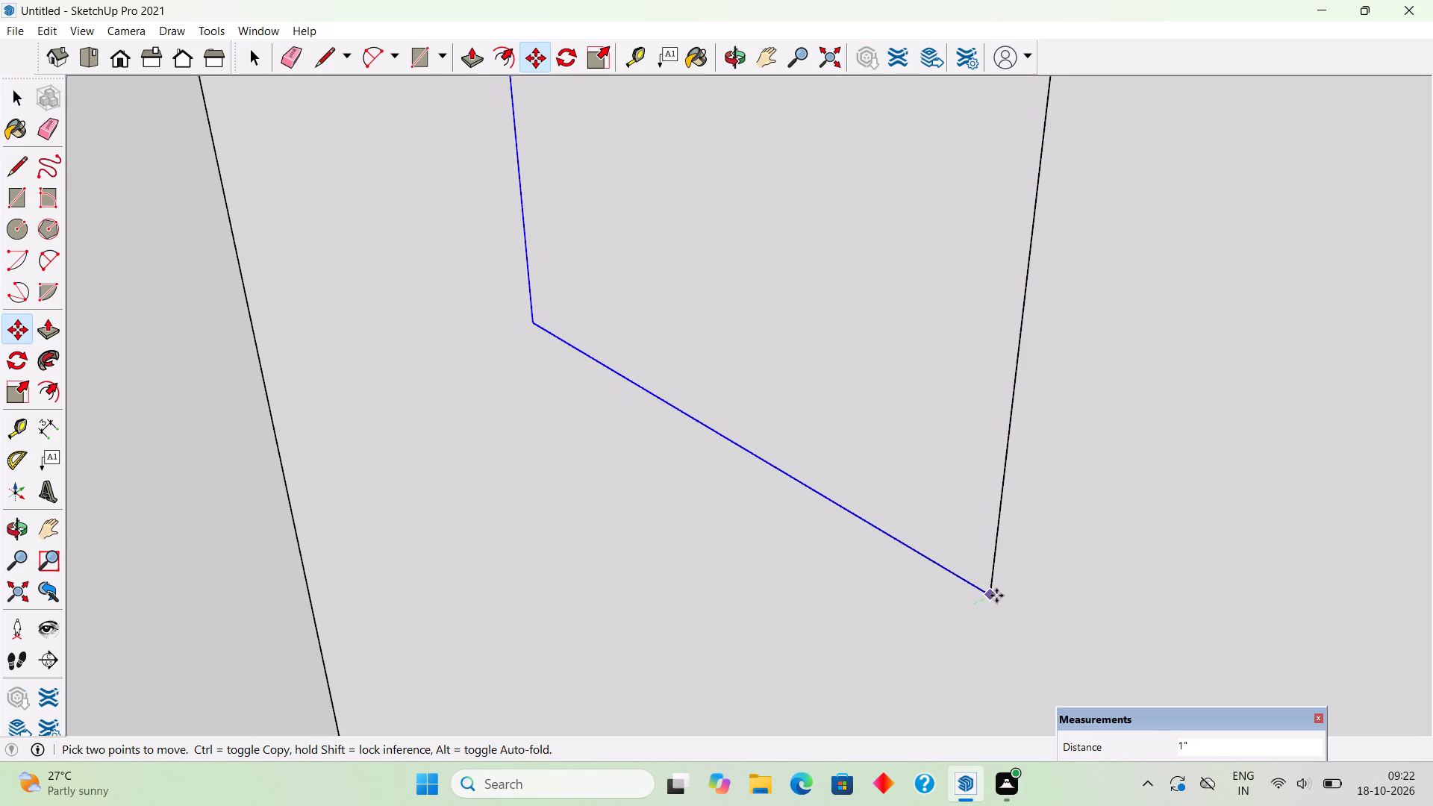
left_click(996, 596)
key("space")
Clear the selection and unhide all the hidden parts of the house model.
scroll(996, 596, "down", 19)
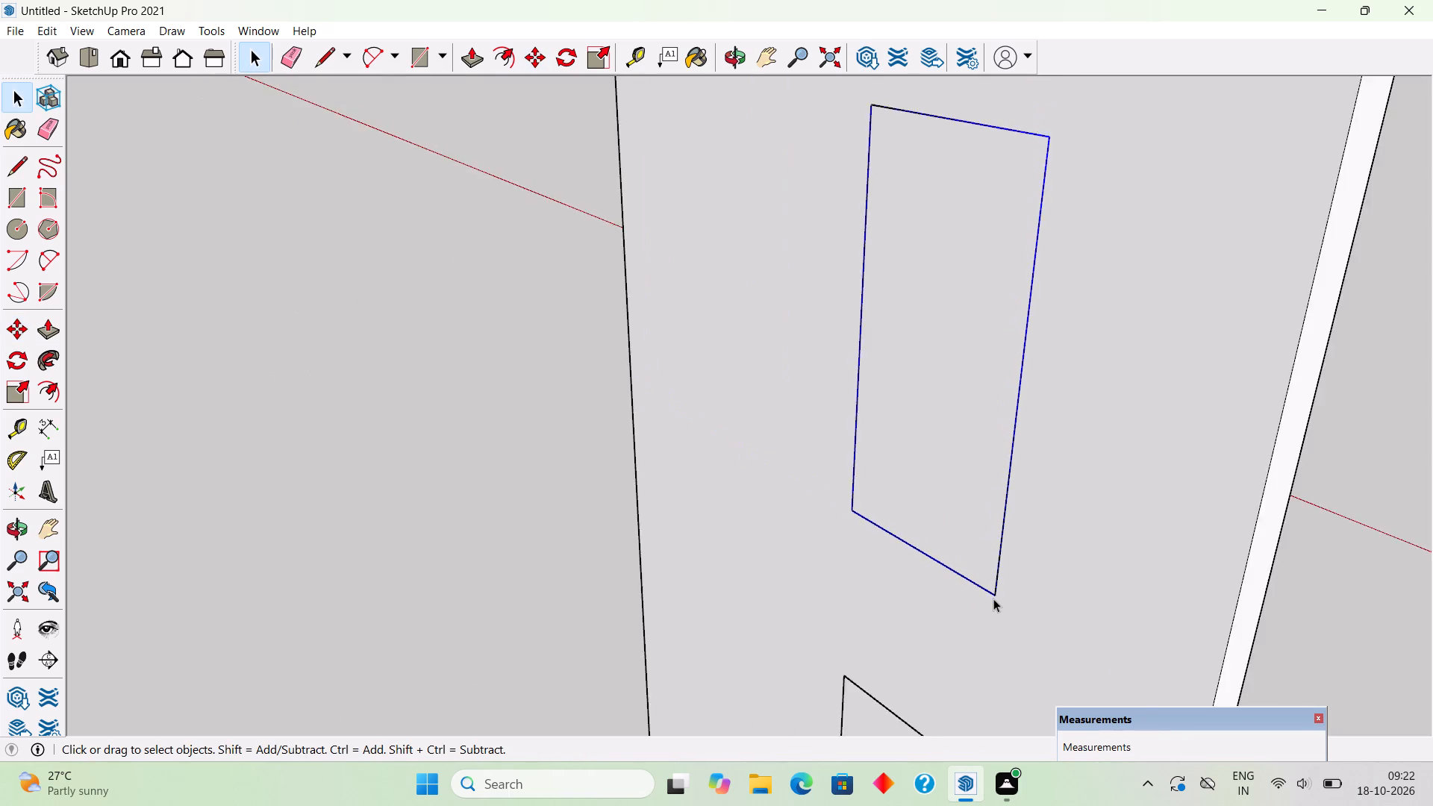
scroll(993, 599, "down", 20)
scroll(993, 599, "down", 7)
left_click(1334, 490)
middle_click_drag(1328, 493, 846, 443)
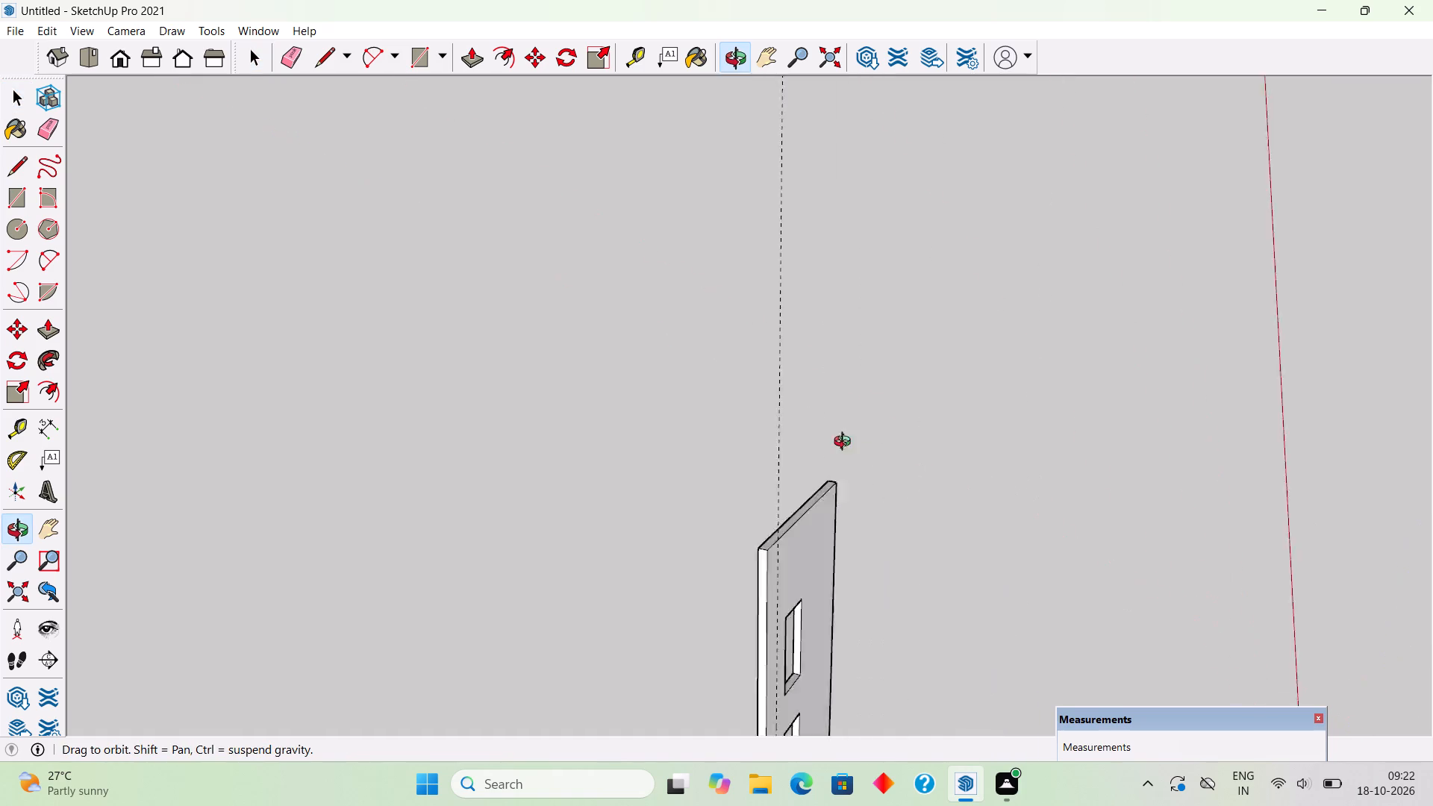
middle_click_drag(846, 443, 567, 312)
scroll(567, 312, "down", 5)
middle_click_drag(631, 460, 555, 473)
scroll(555, 463, "up", 5)
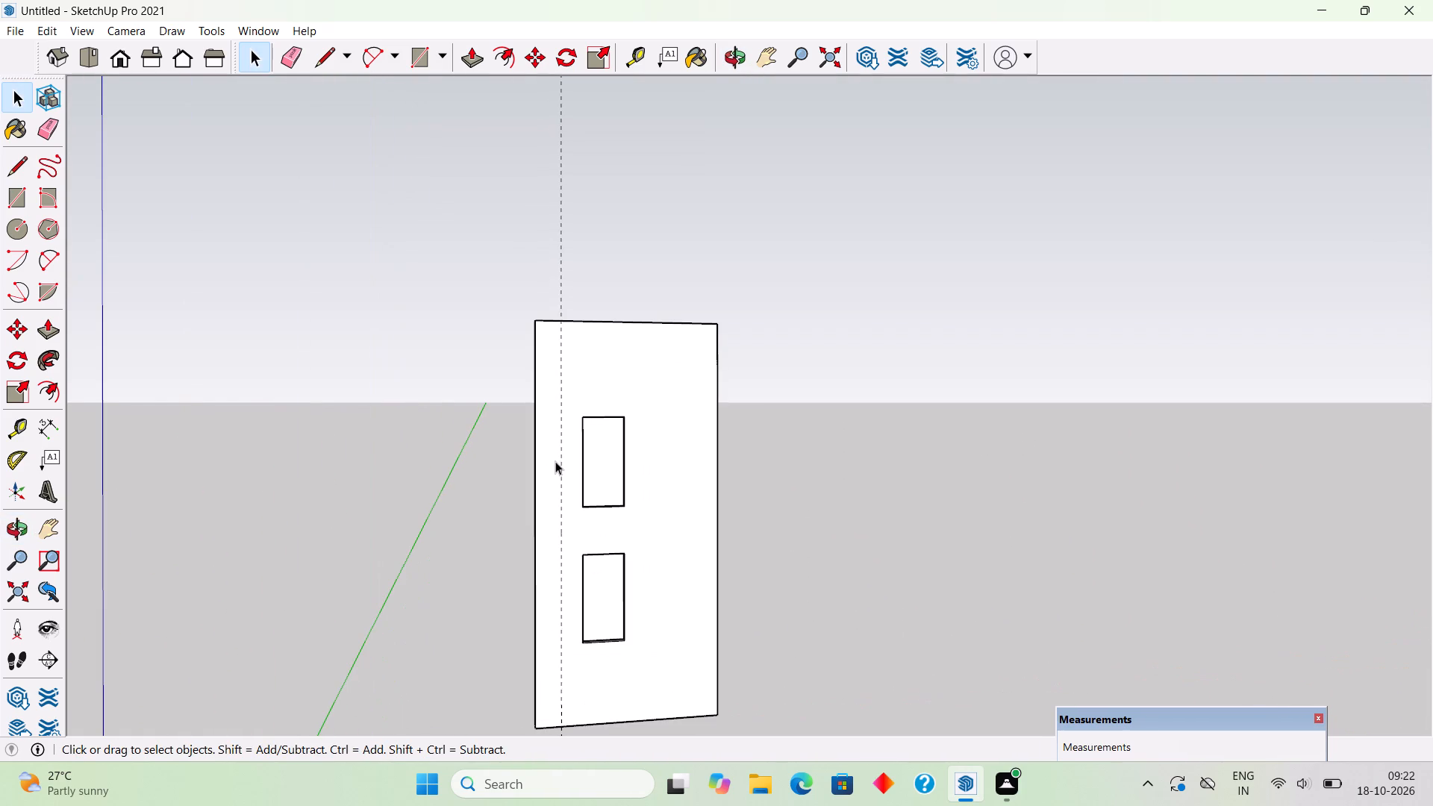
left_click(46, 25)
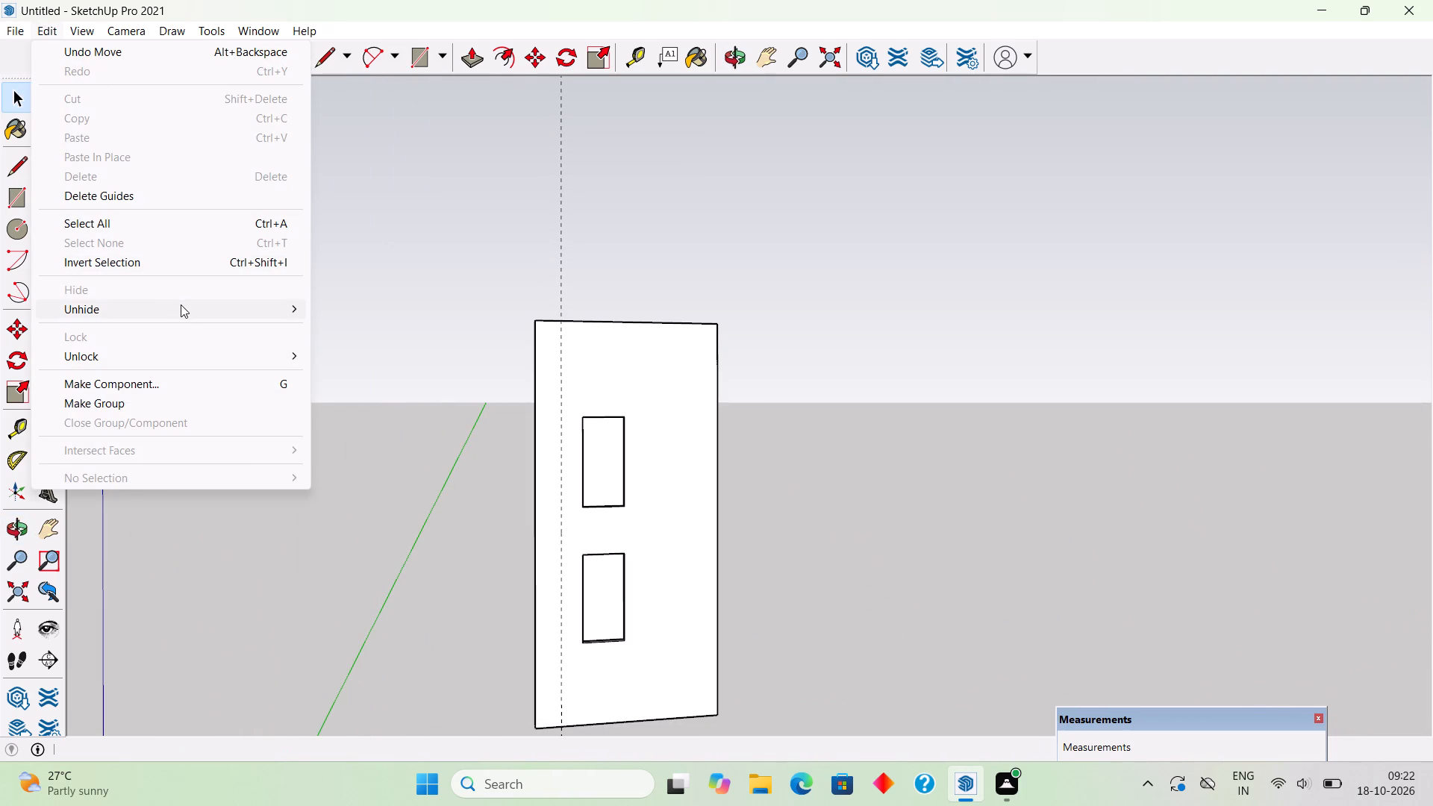
left_click(183, 310)
left_click(386, 351)
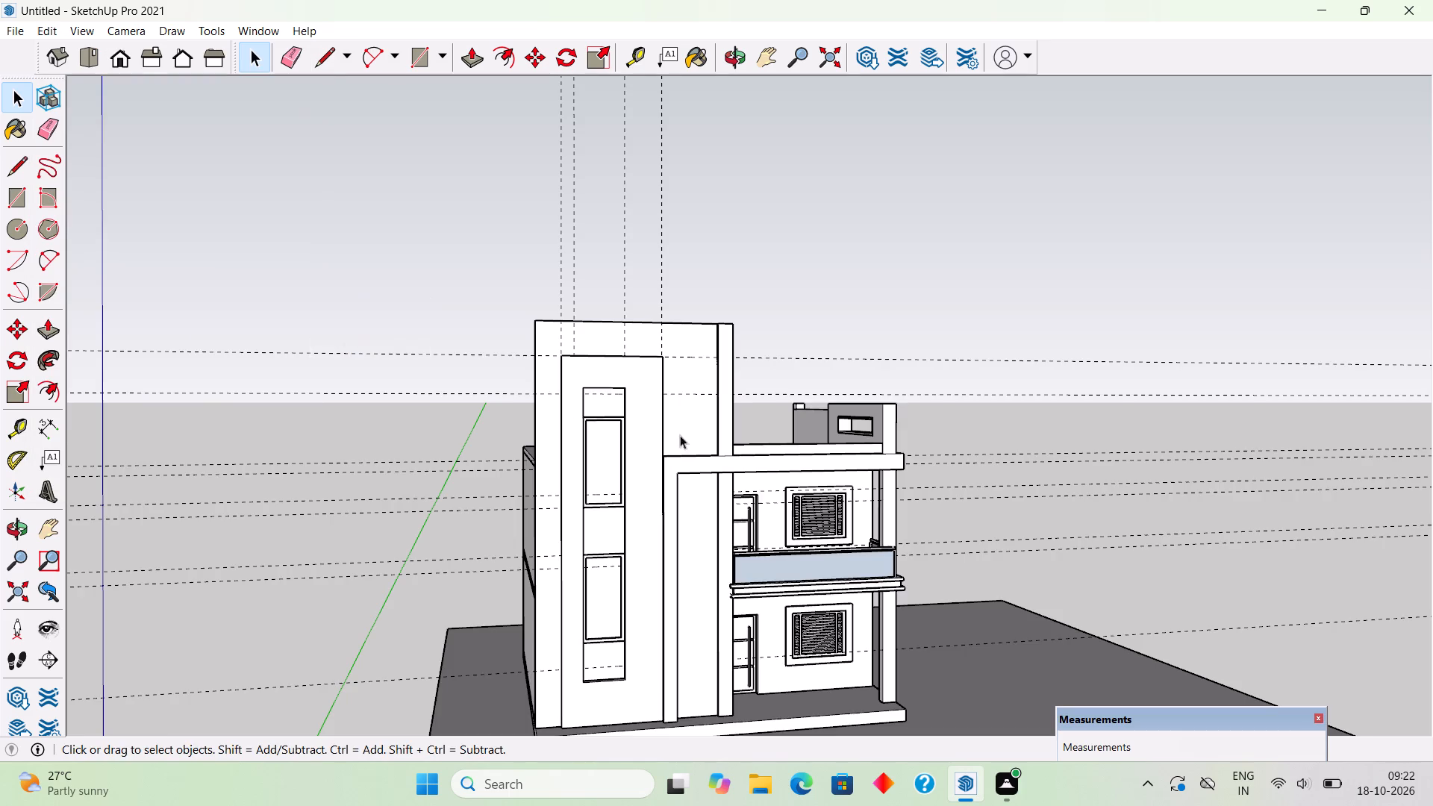
Draw a 2' 10" by 6' 6" rectangle inside the tall panel's lower window frame and make it a group.
middle_click_drag(705, 449, 625, 475)
scroll(554, 619, "up", 4)
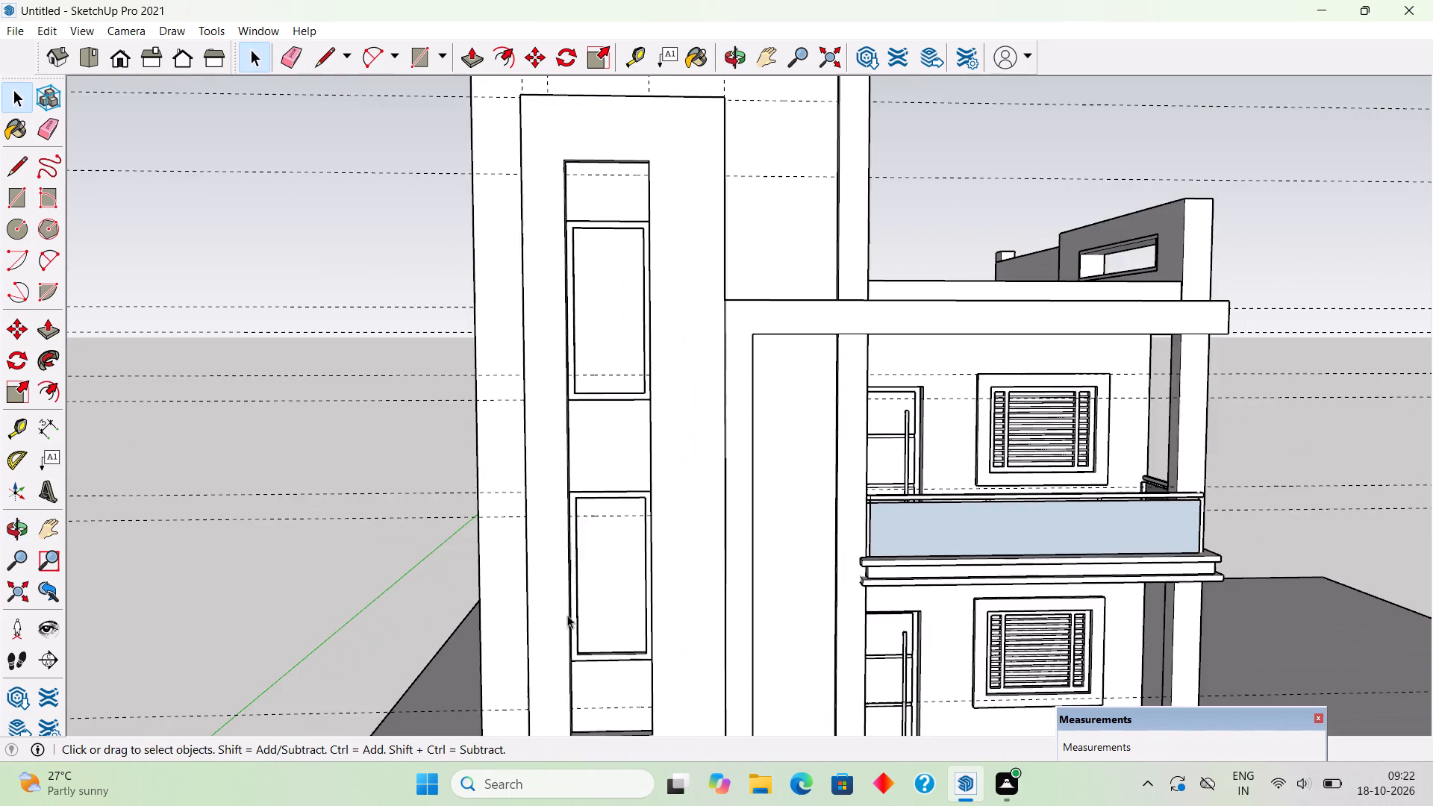
scroll(567, 615, "up", 8)
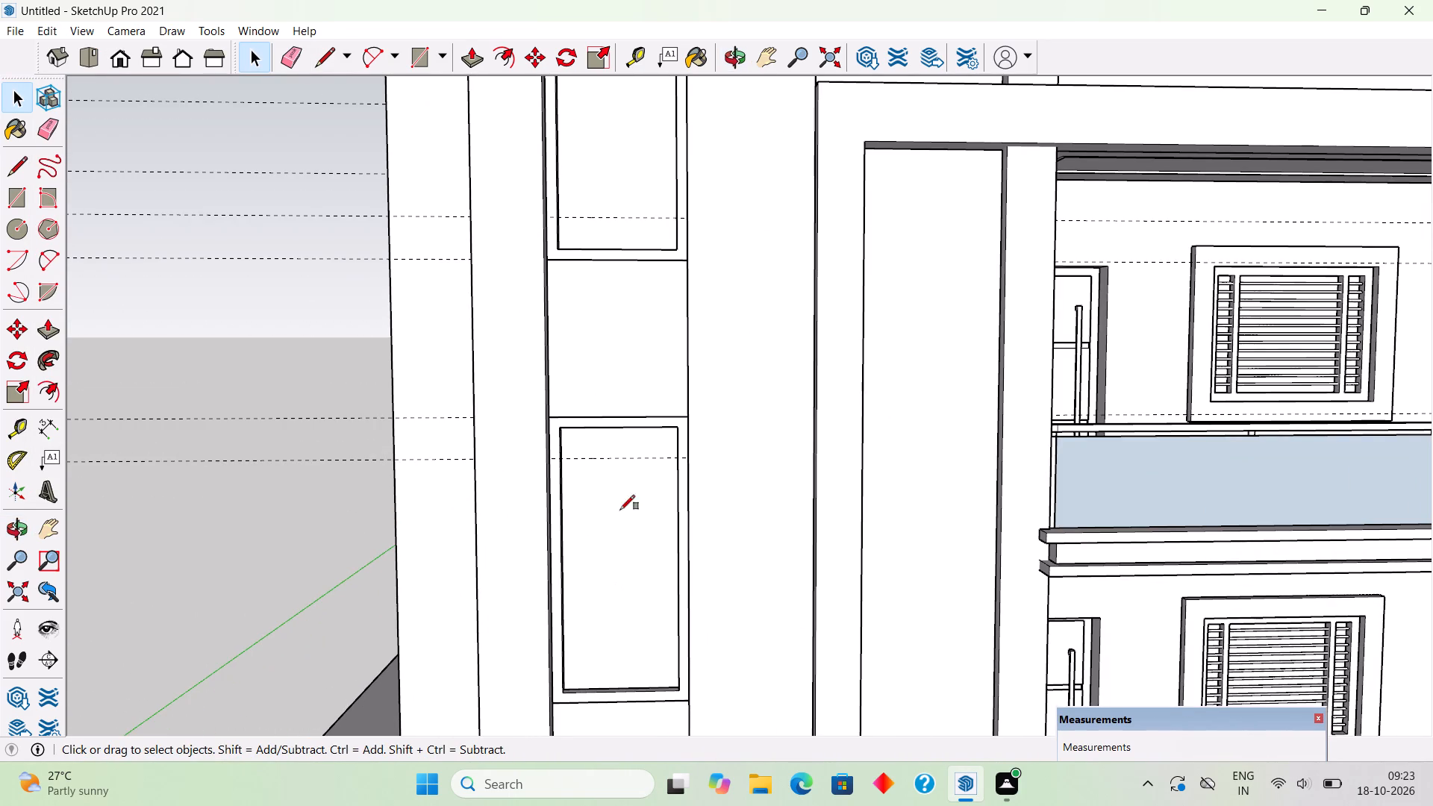
key("r")
left_click(564, 435)
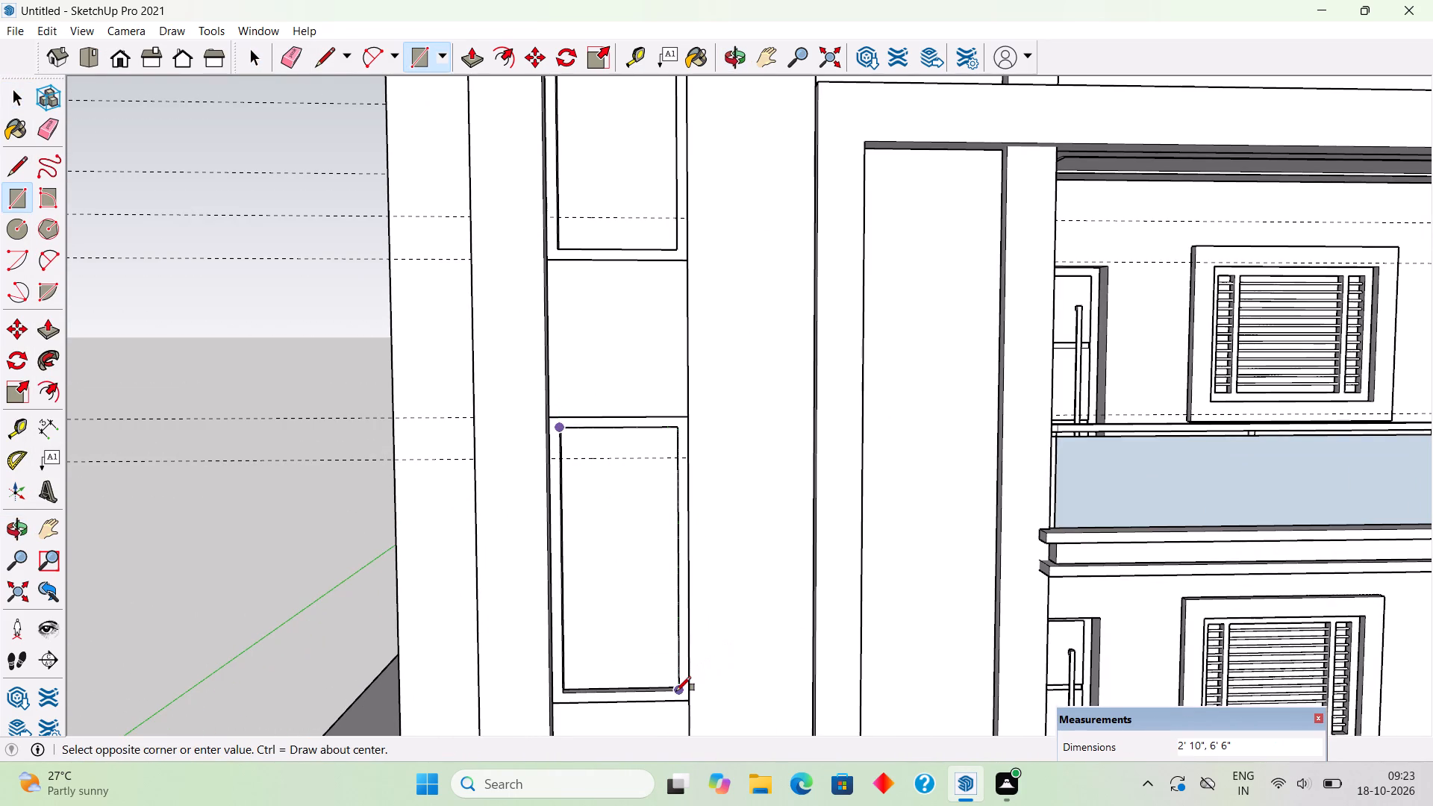
left_click(676, 691)
key("space")
triple_click(619, 646)
right_click(619, 646)
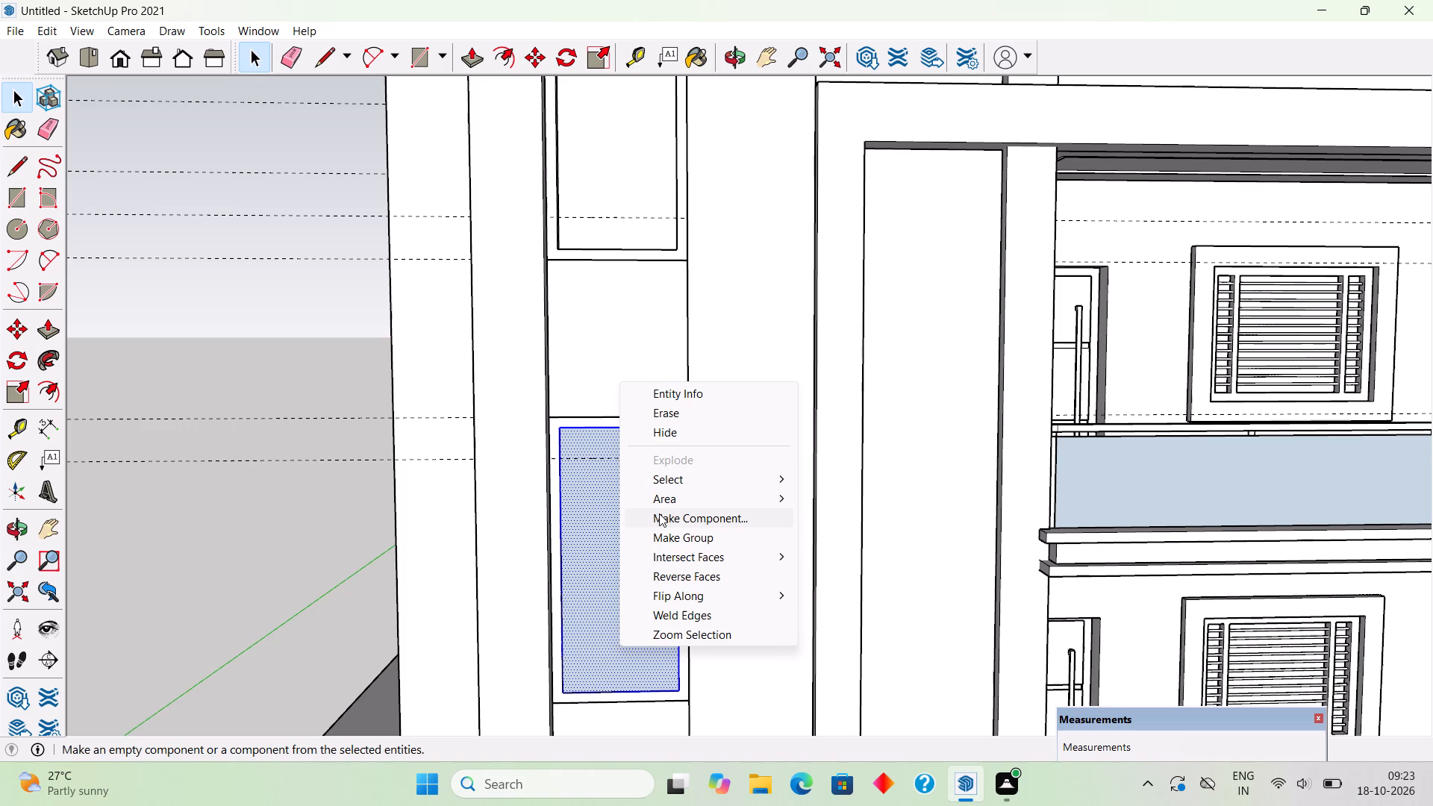
left_click(668, 547)
key("space")
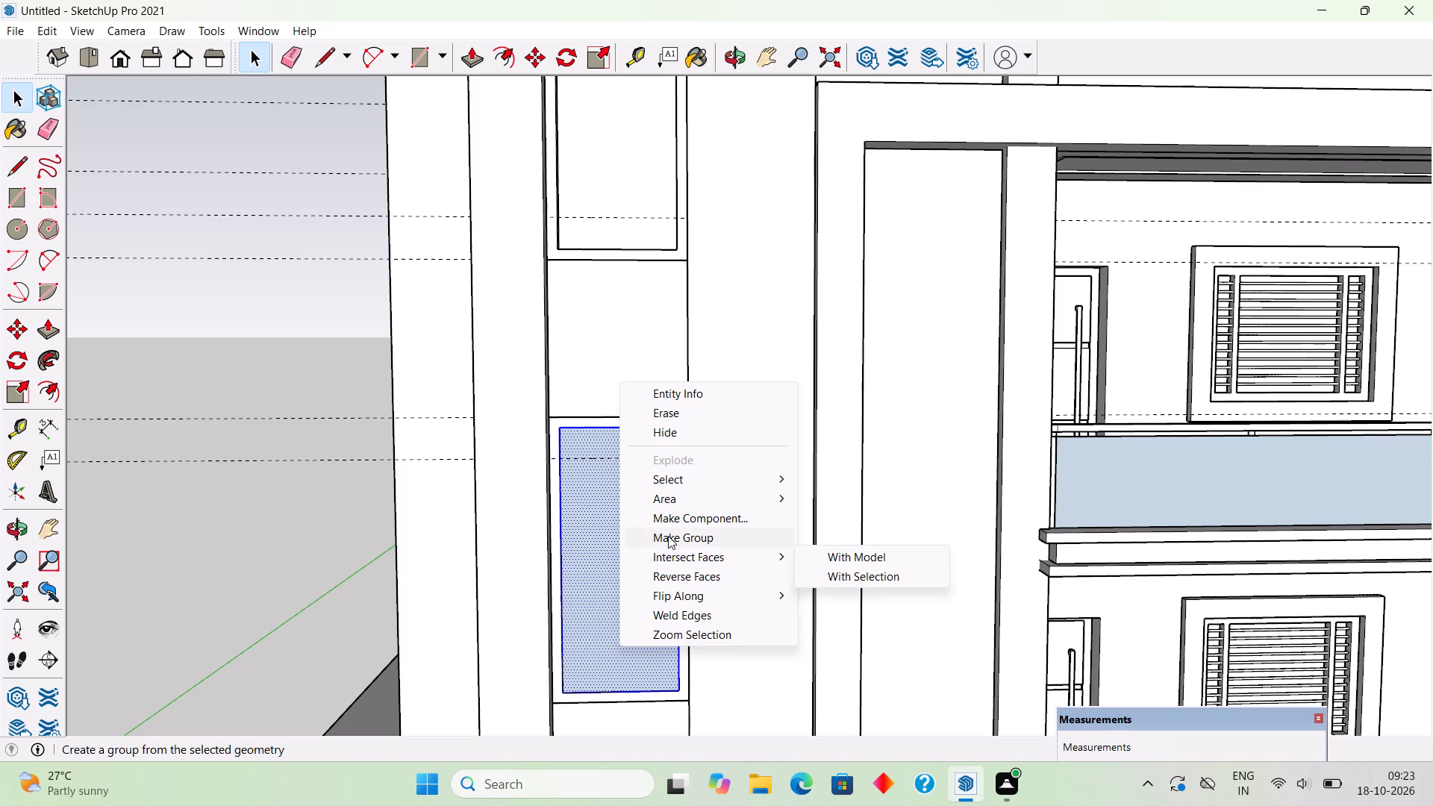
left_click(671, 537)
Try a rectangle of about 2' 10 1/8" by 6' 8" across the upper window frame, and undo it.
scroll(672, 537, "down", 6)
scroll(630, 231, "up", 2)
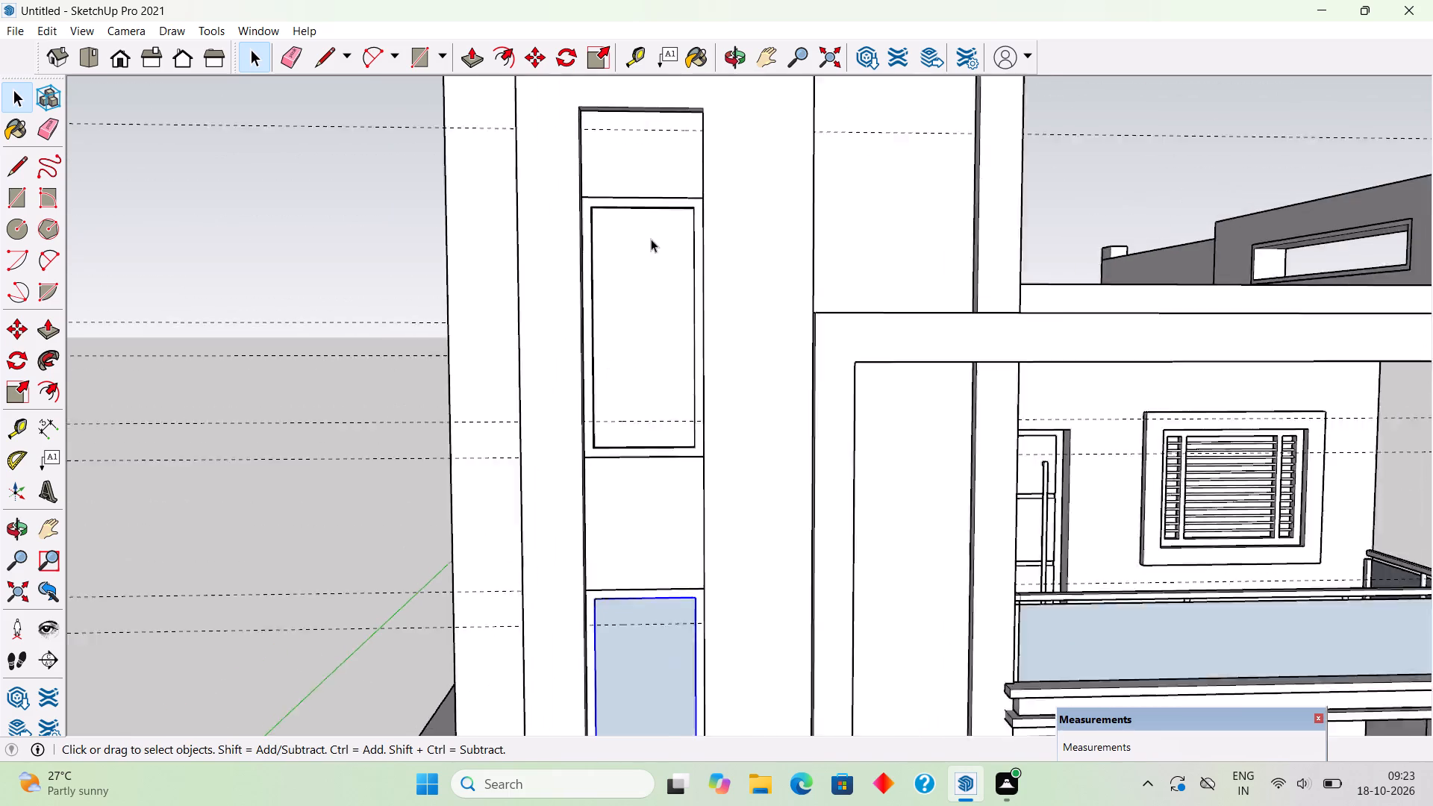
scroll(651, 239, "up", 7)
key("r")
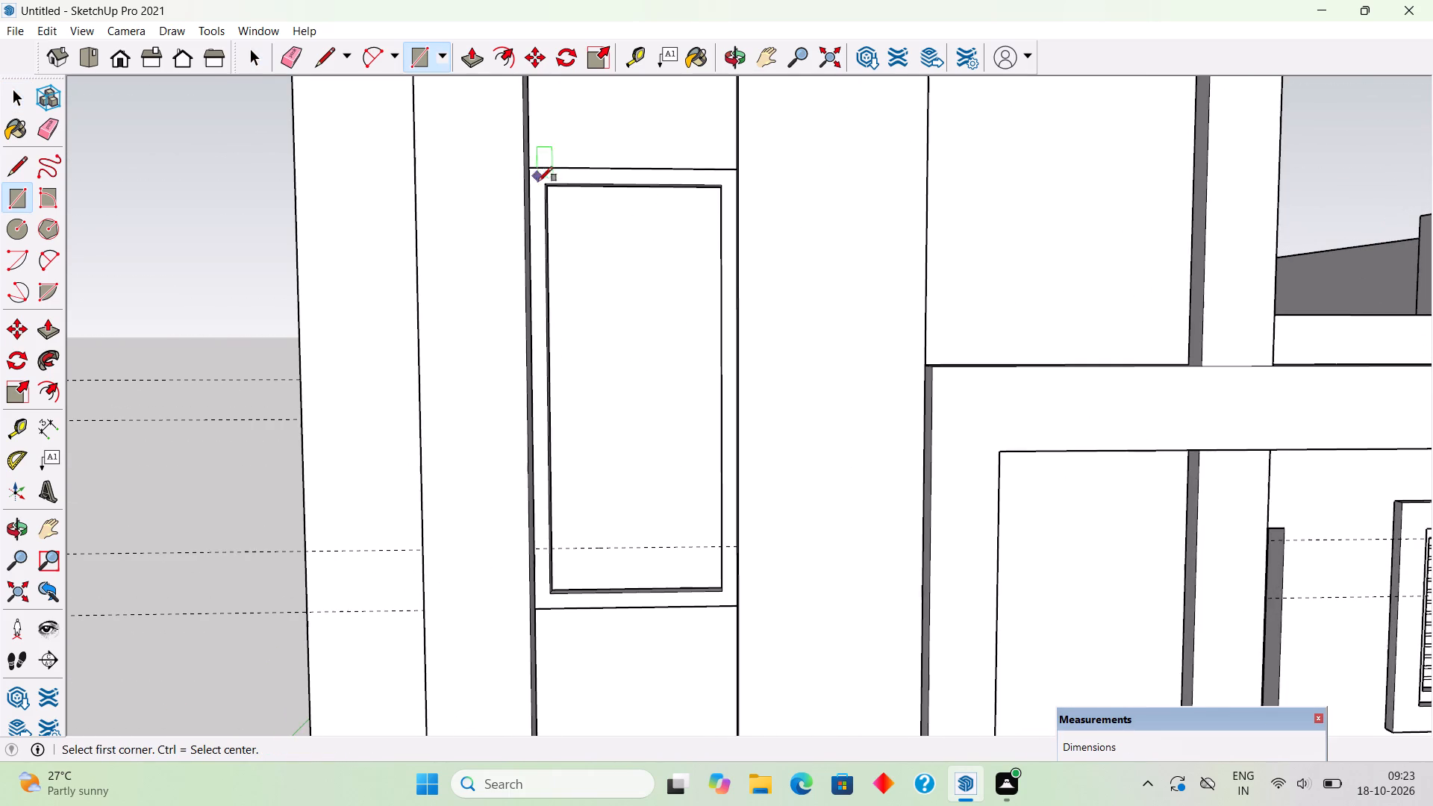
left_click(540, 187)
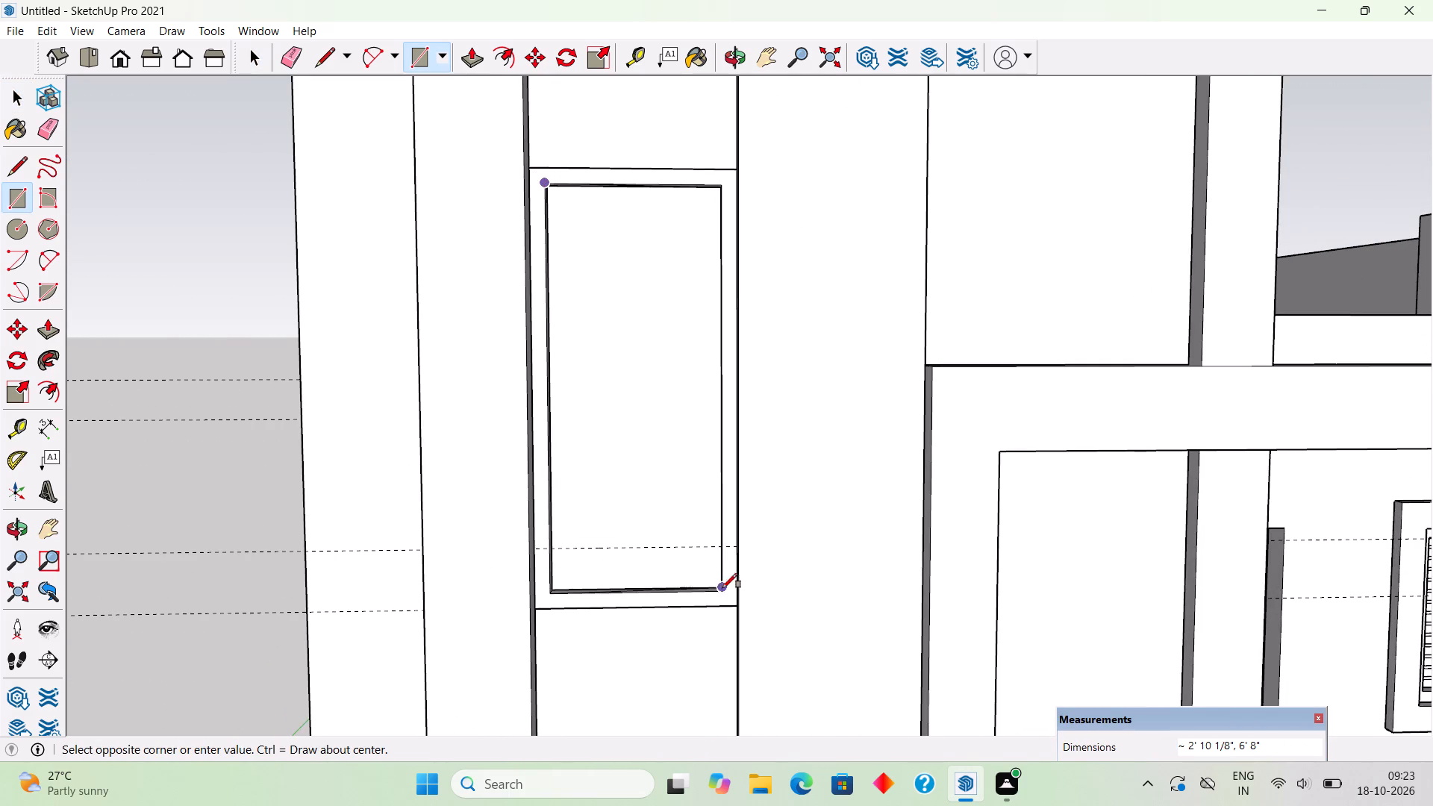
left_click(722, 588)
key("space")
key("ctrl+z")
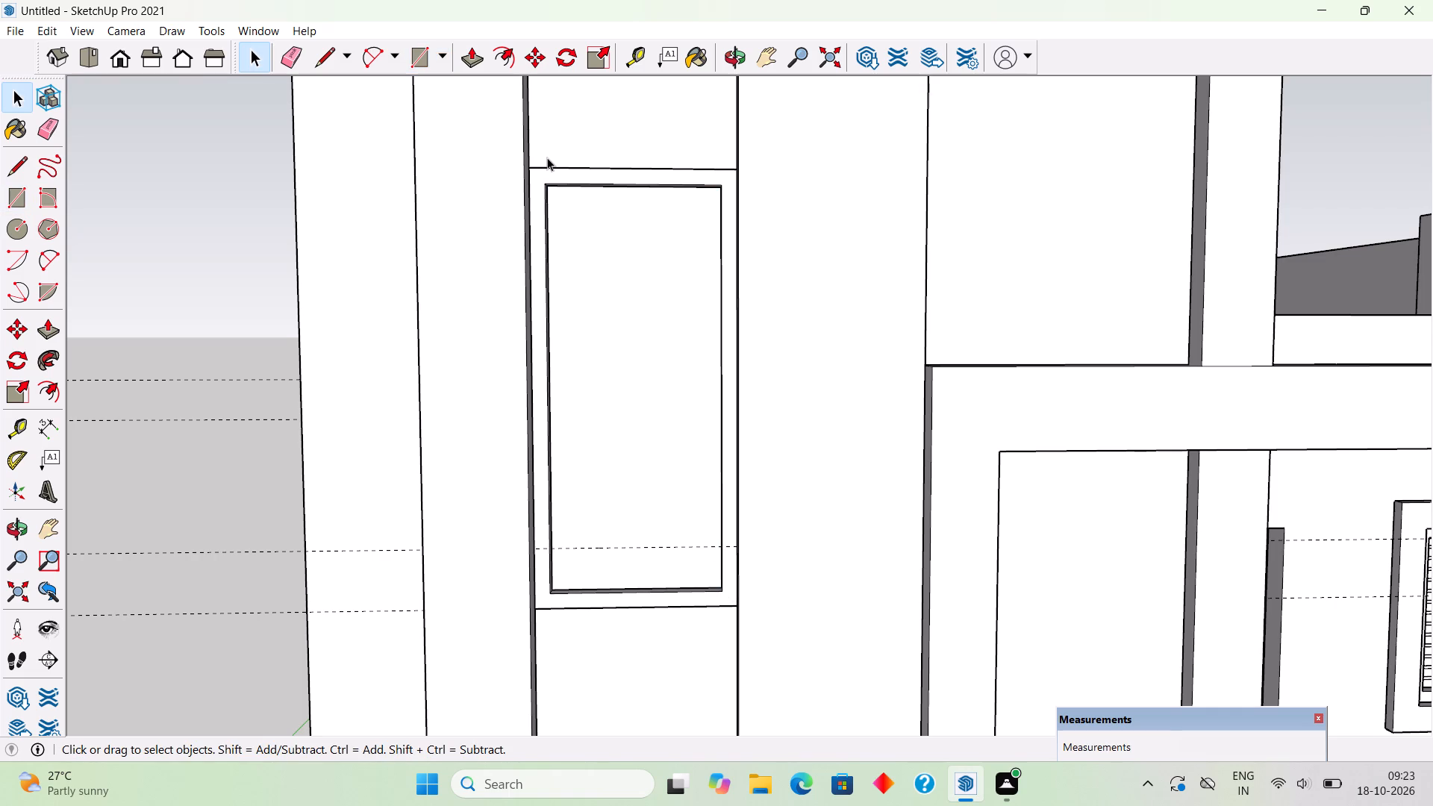
Draw a 2' 10" by 6' 8" rectangle inside the upper window frame, make it a group and clear the selection.
key("r")
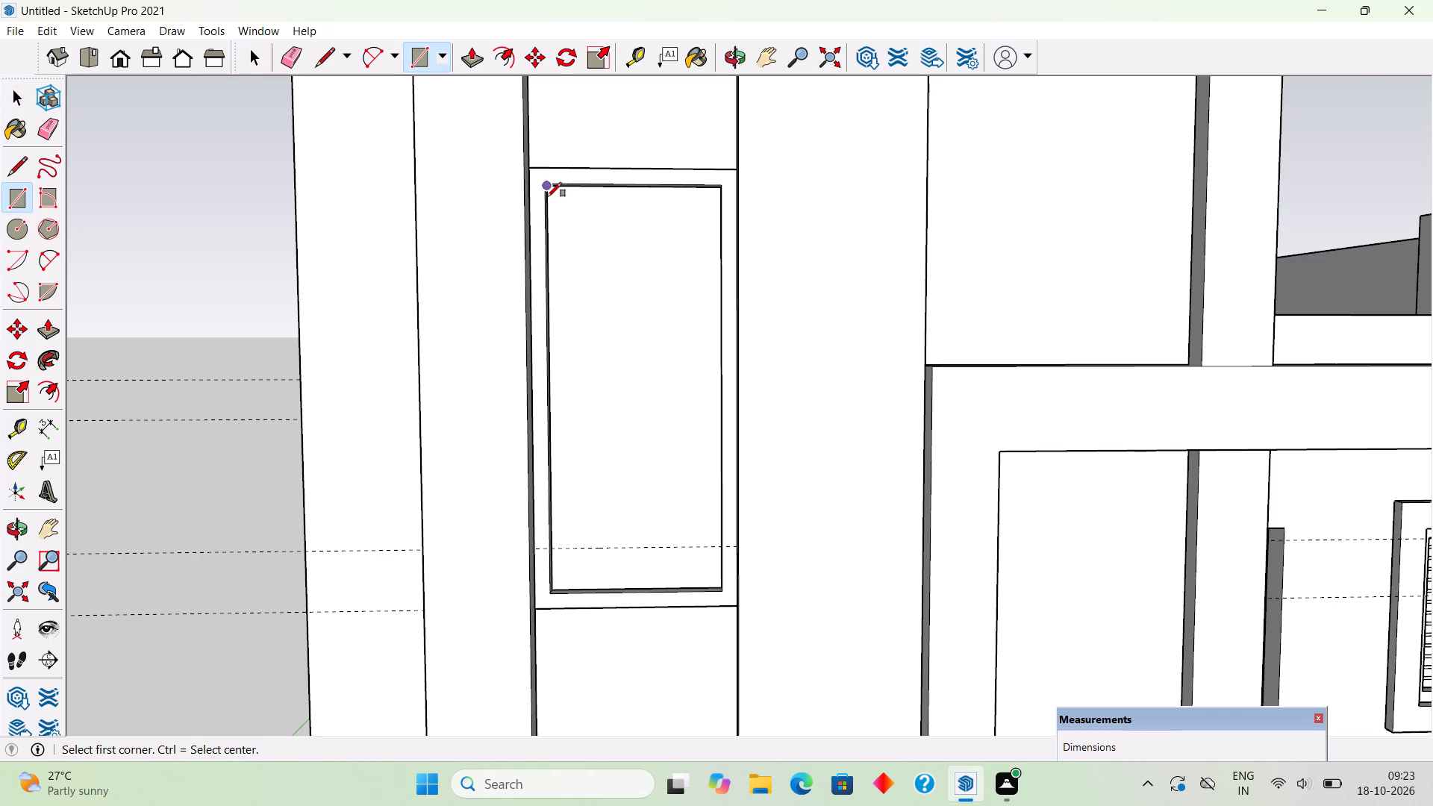
scroll(547, 187, "up", 9)
left_click(546, 187)
scroll(649, 285, "down", 2)
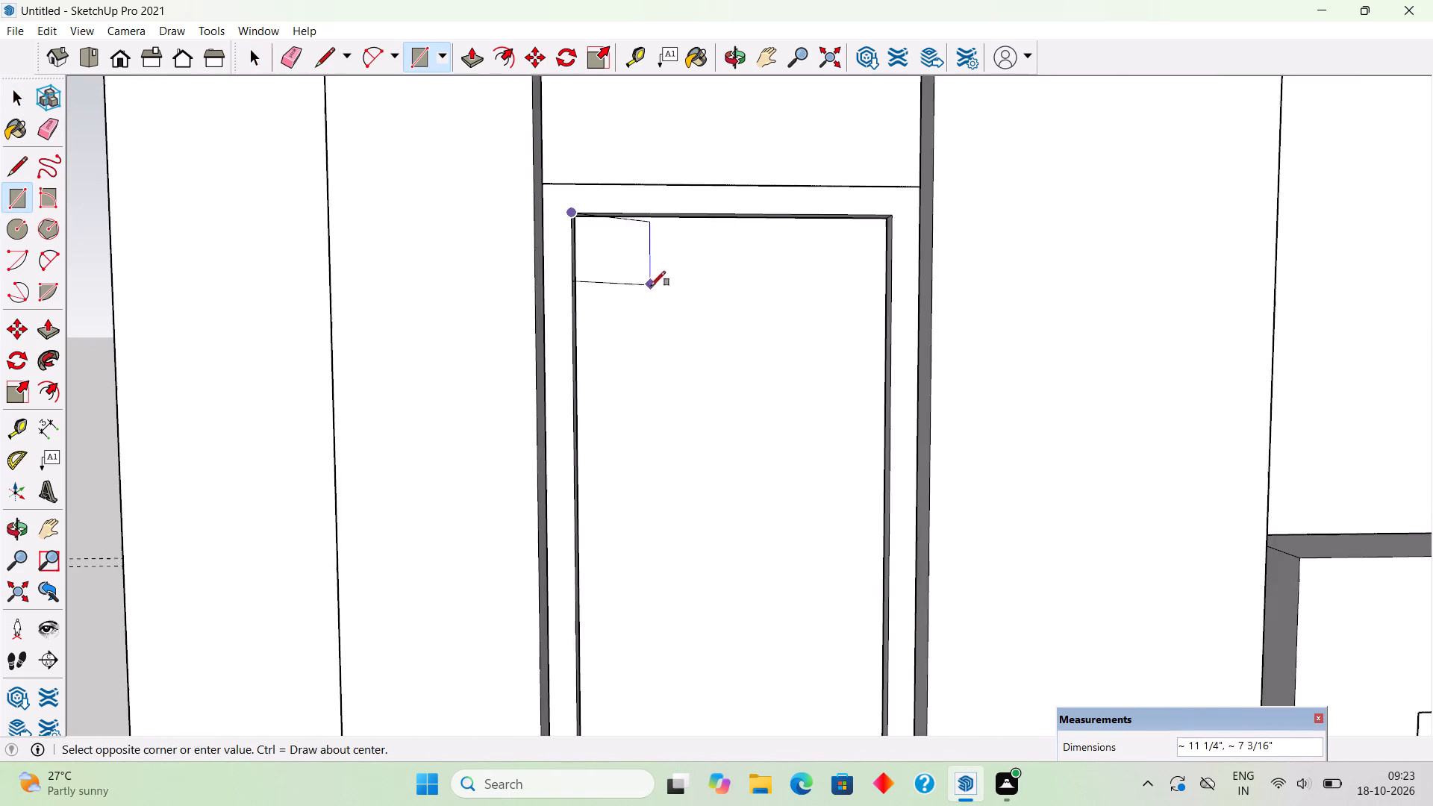
scroll(651, 286, "down", 9)
scroll(808, 631, "up", 5)
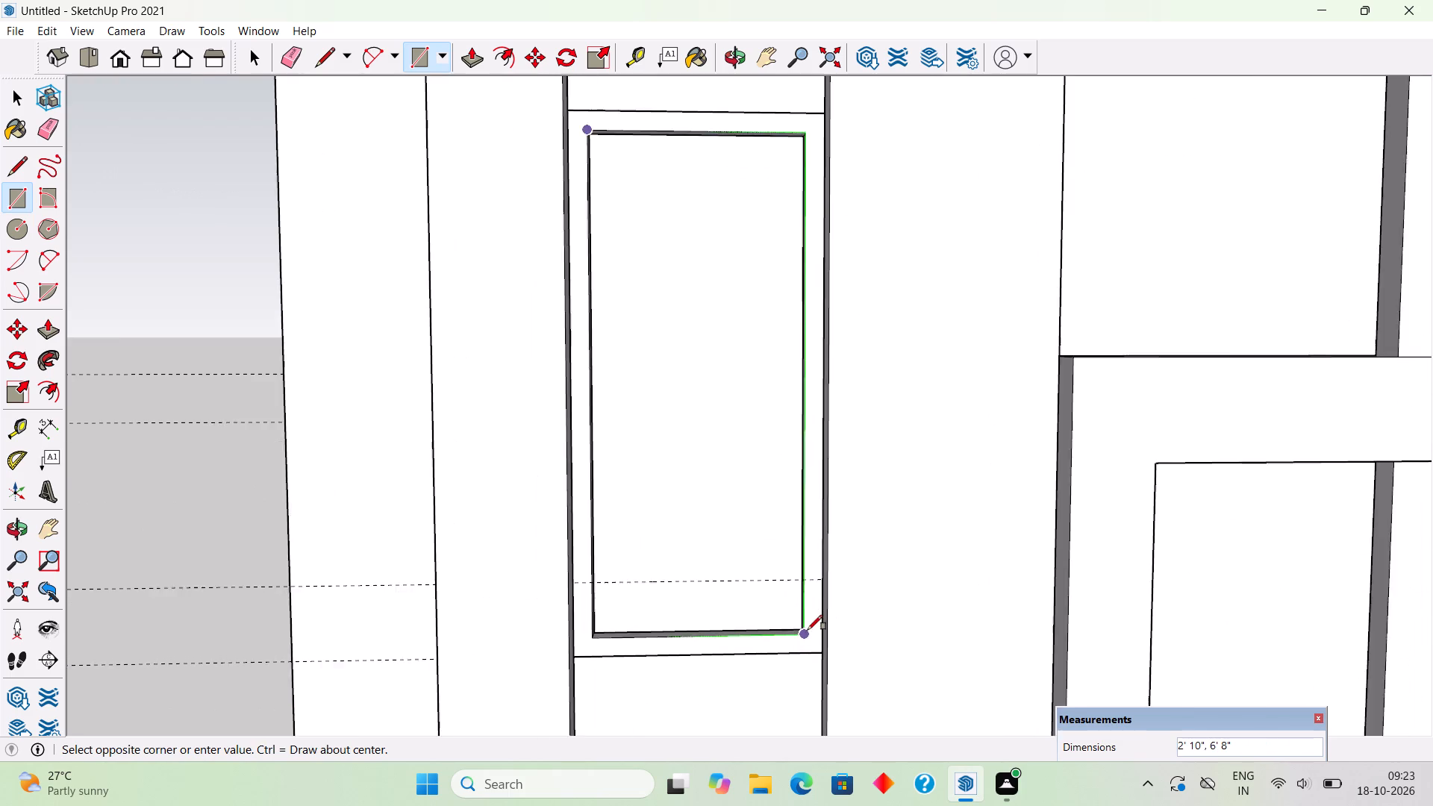
left_click(808, 631)
key("space")
triple_click(732, 597)
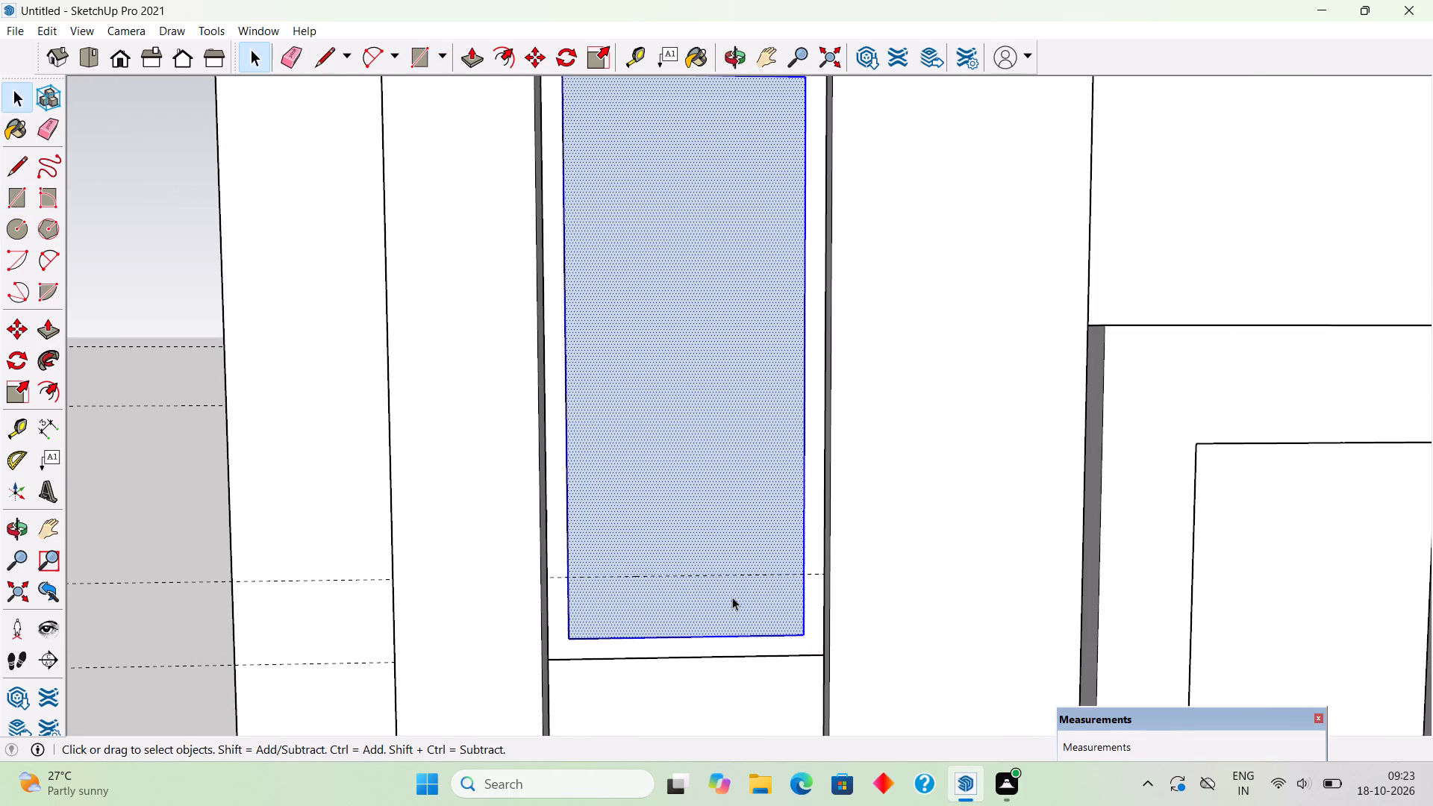
right_click(732, 597)
left_click(777, 478)
scroll(781, 490, "down", 3)
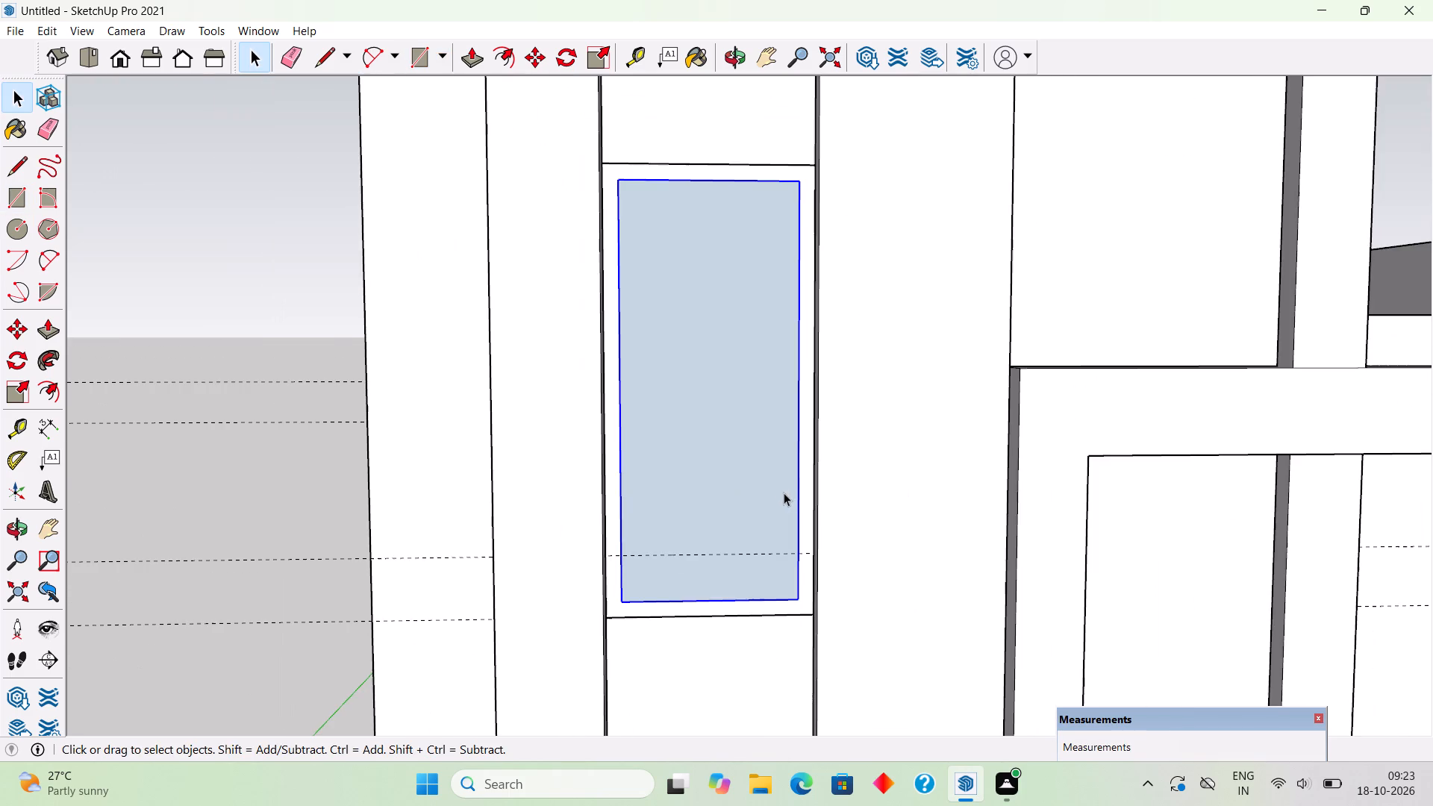
key("space")
scroll(784, 494, "down", 11)
left_click(477, 370)
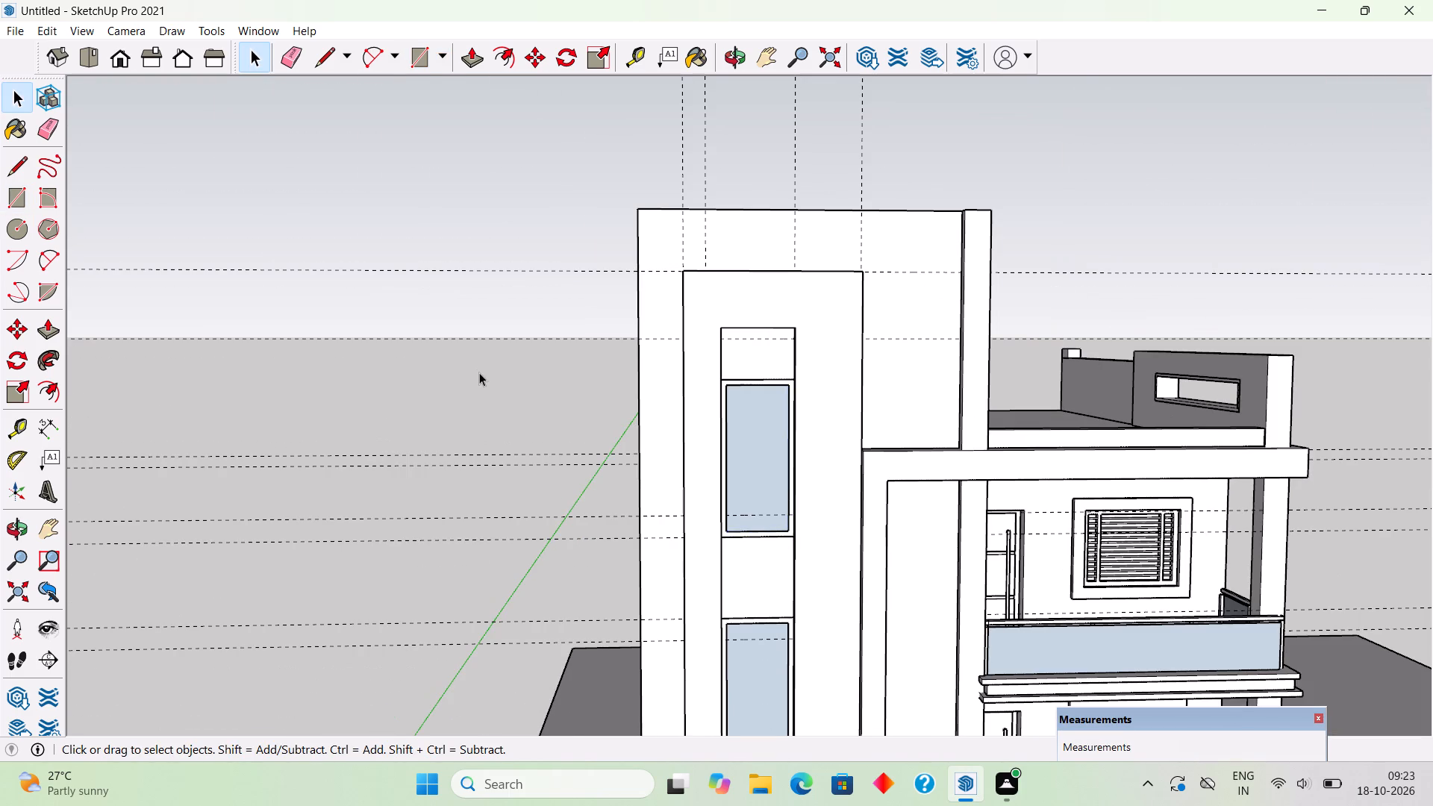
Draw a horizontal strip 4' 7" wide and about 6" high on the upper wall between the tall raised panel and the pillar.
middle_click_drag(544, 421, 504, 400)
scroll(505, 398, "down", 5)
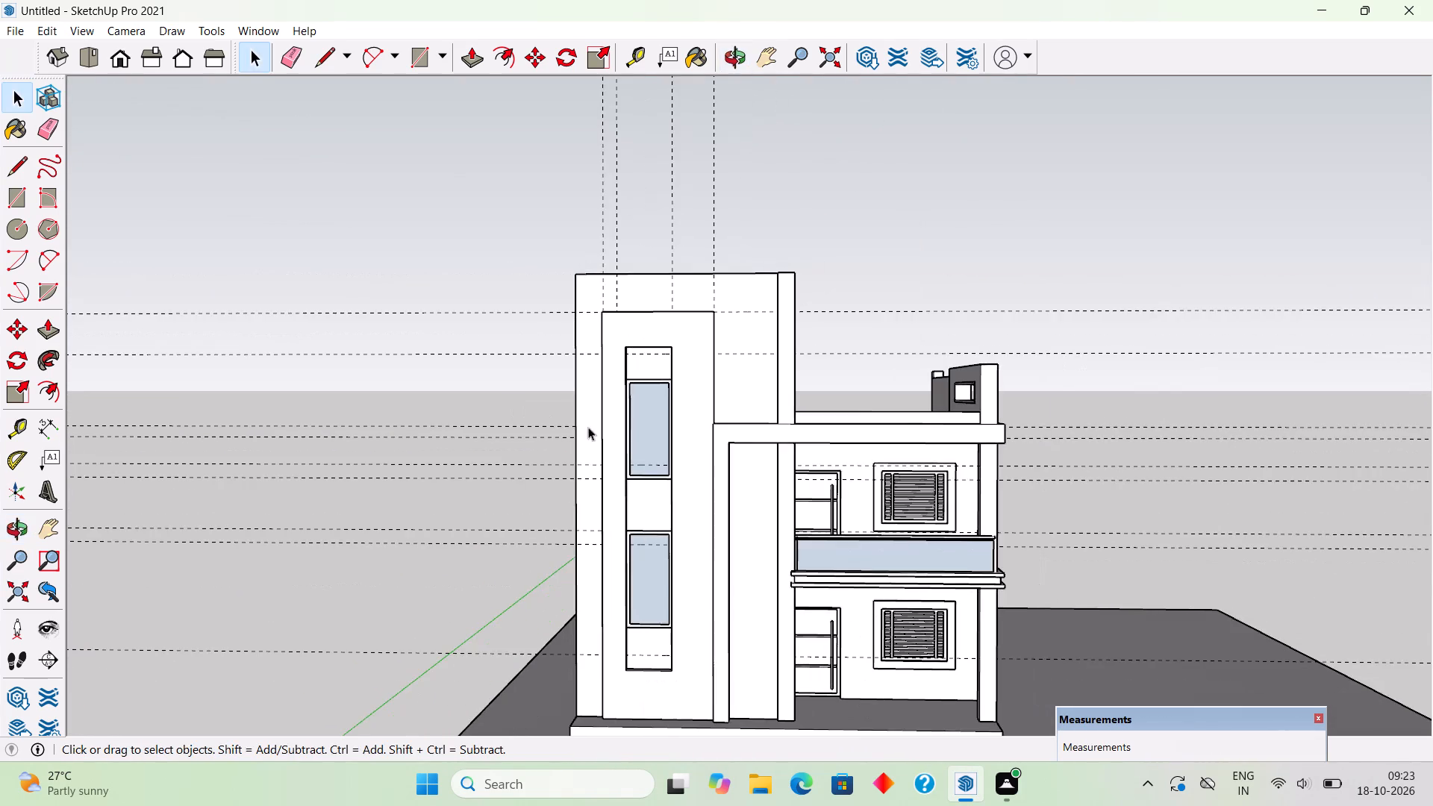
middle_click_drag(655, 470, 725, 563)
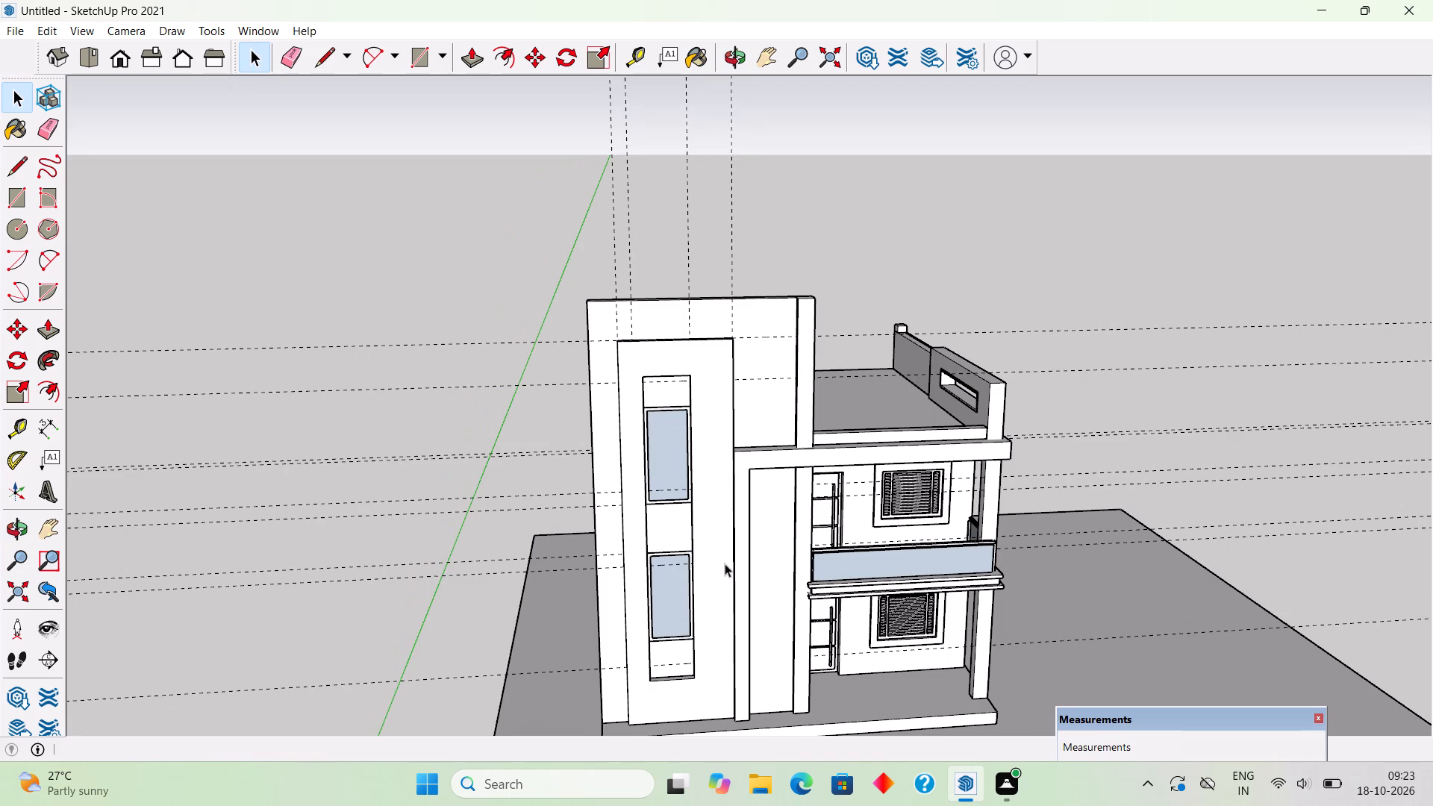
scroll(782, 375, "up", 5)
middle_click_drag(783, 375, 782, 367)
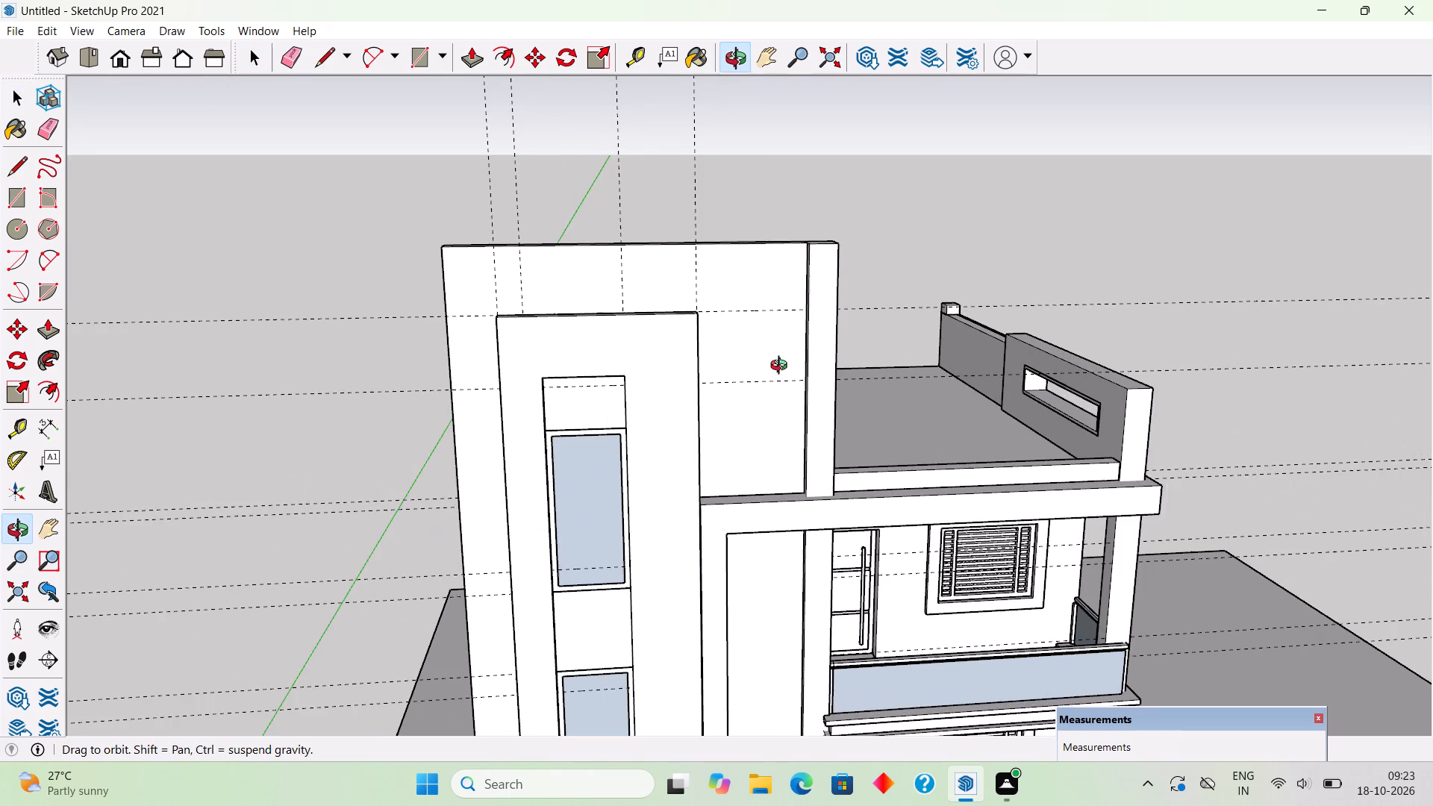
middle_click_drag(782, 367, 753, 318)
scroll(766, 322, "up", 8)
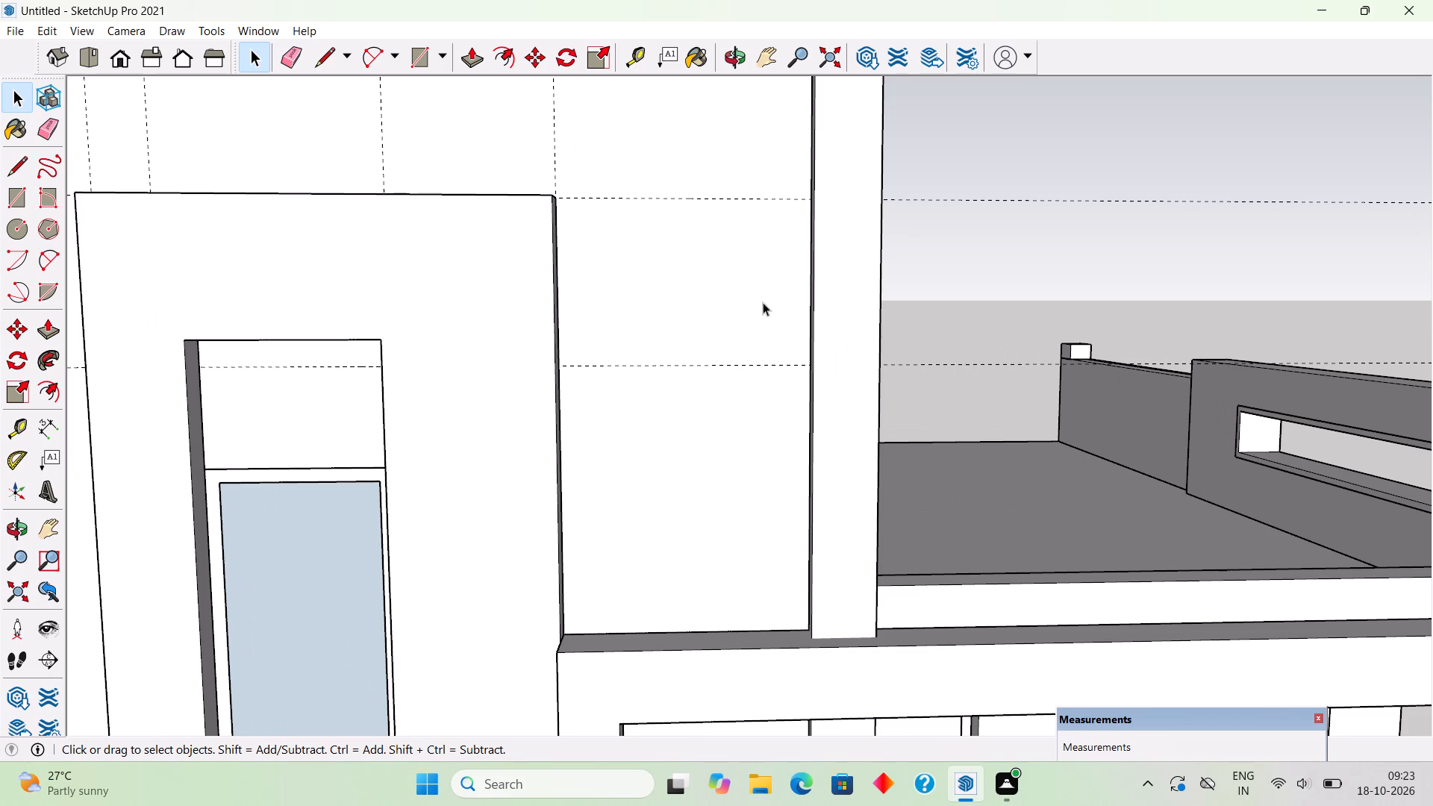
middle_click_drag(640, 364, 615, 338)
scroll(570, 319, "up", 2)
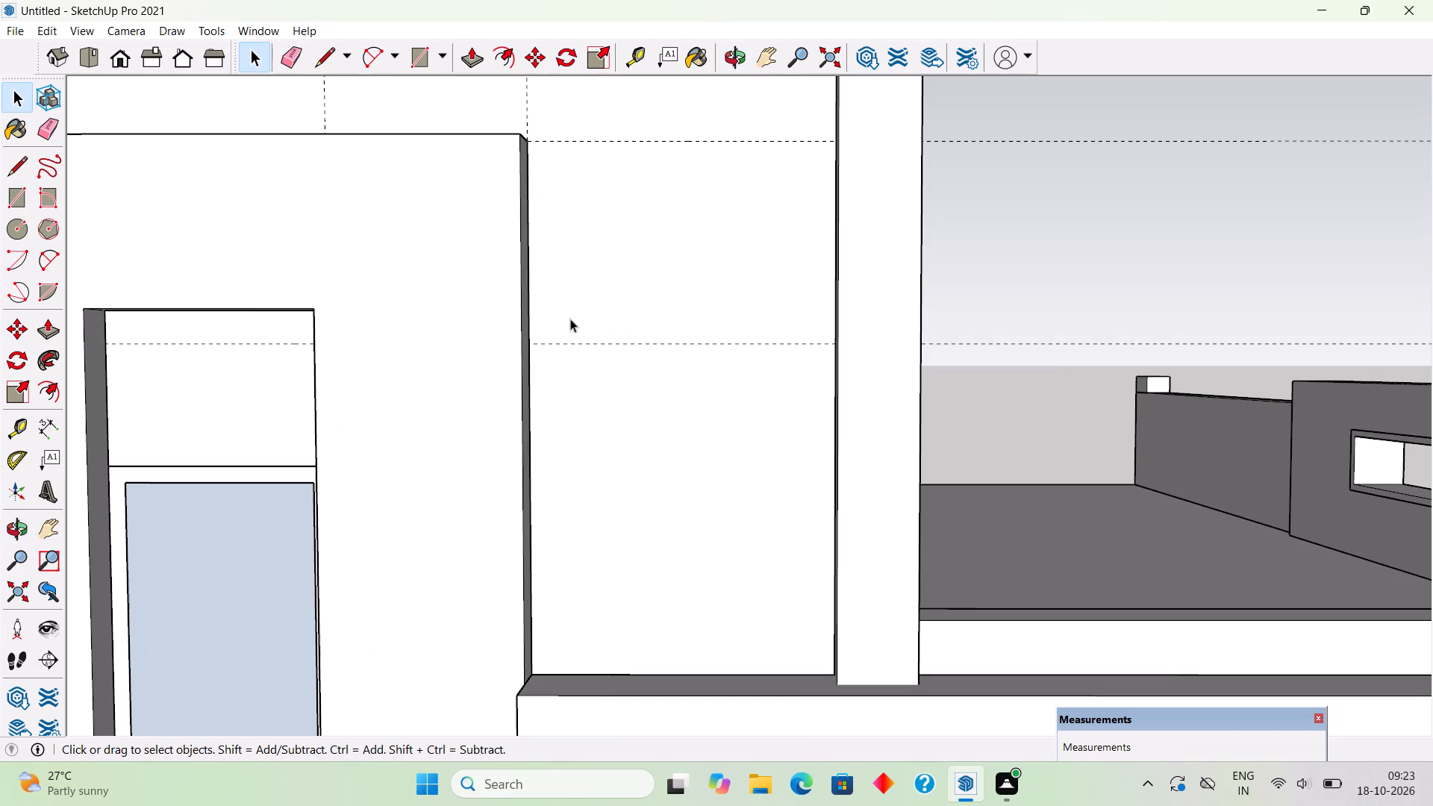
scroll(570, 319, "up", 3)
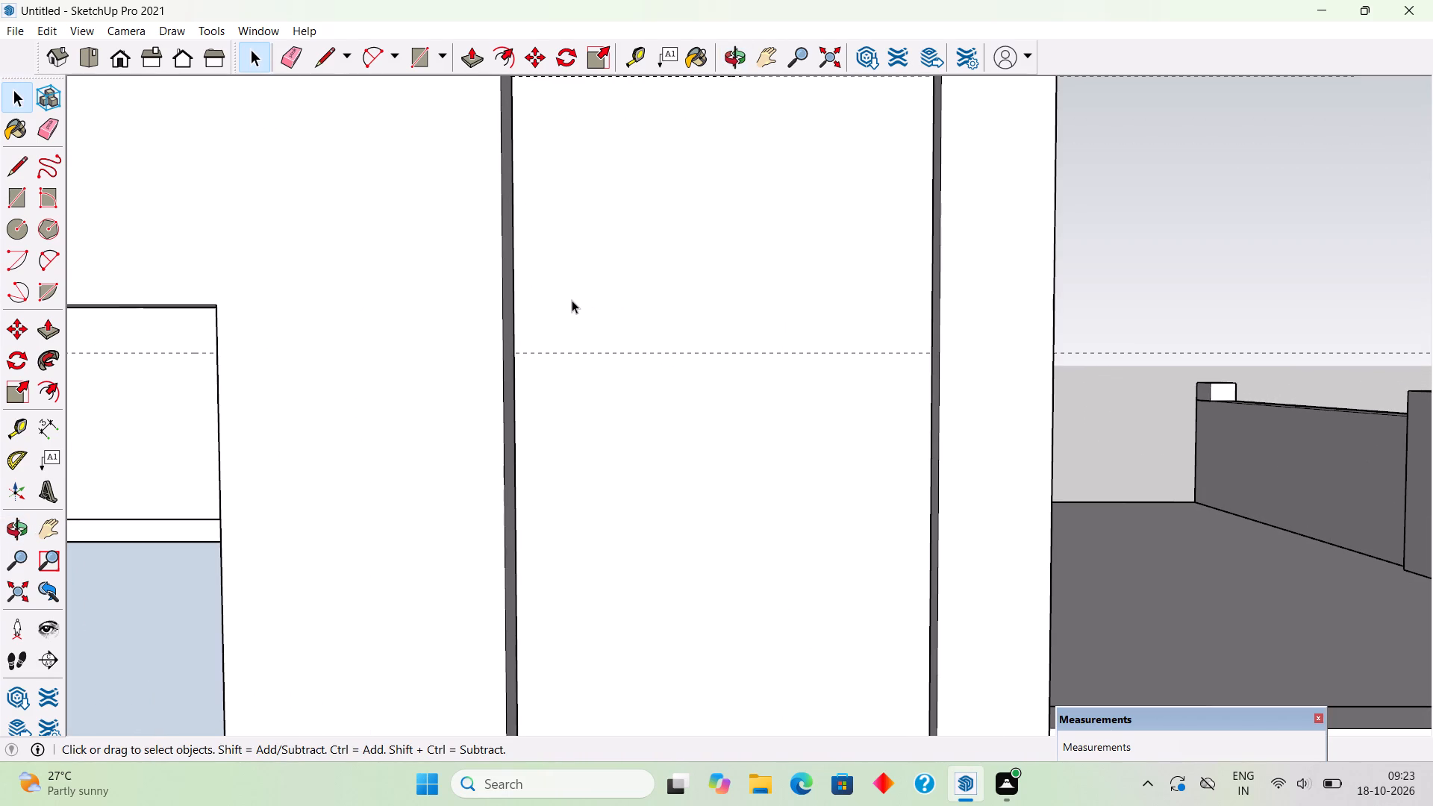
key("r")
left_click(516, 207)
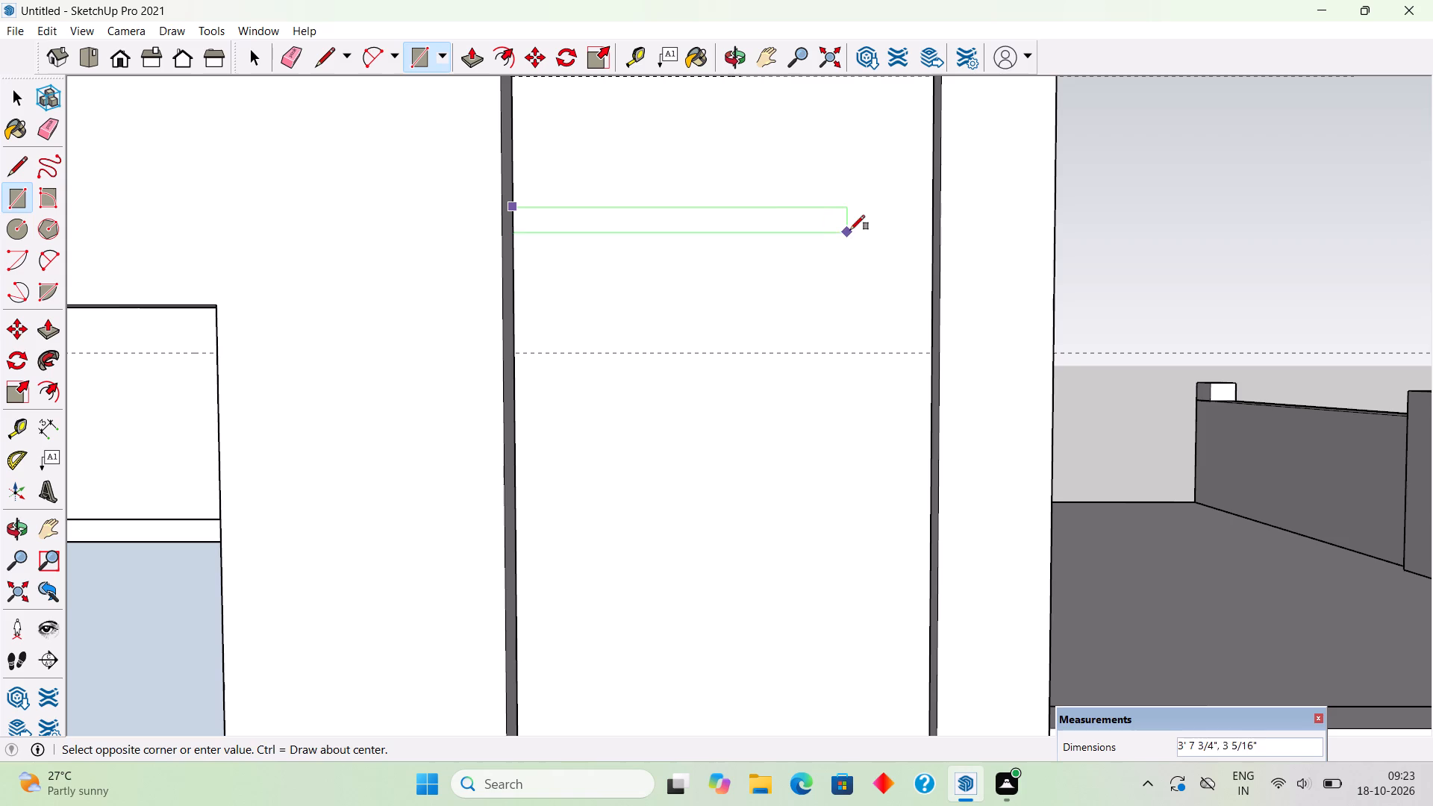
left_click(933, 253)
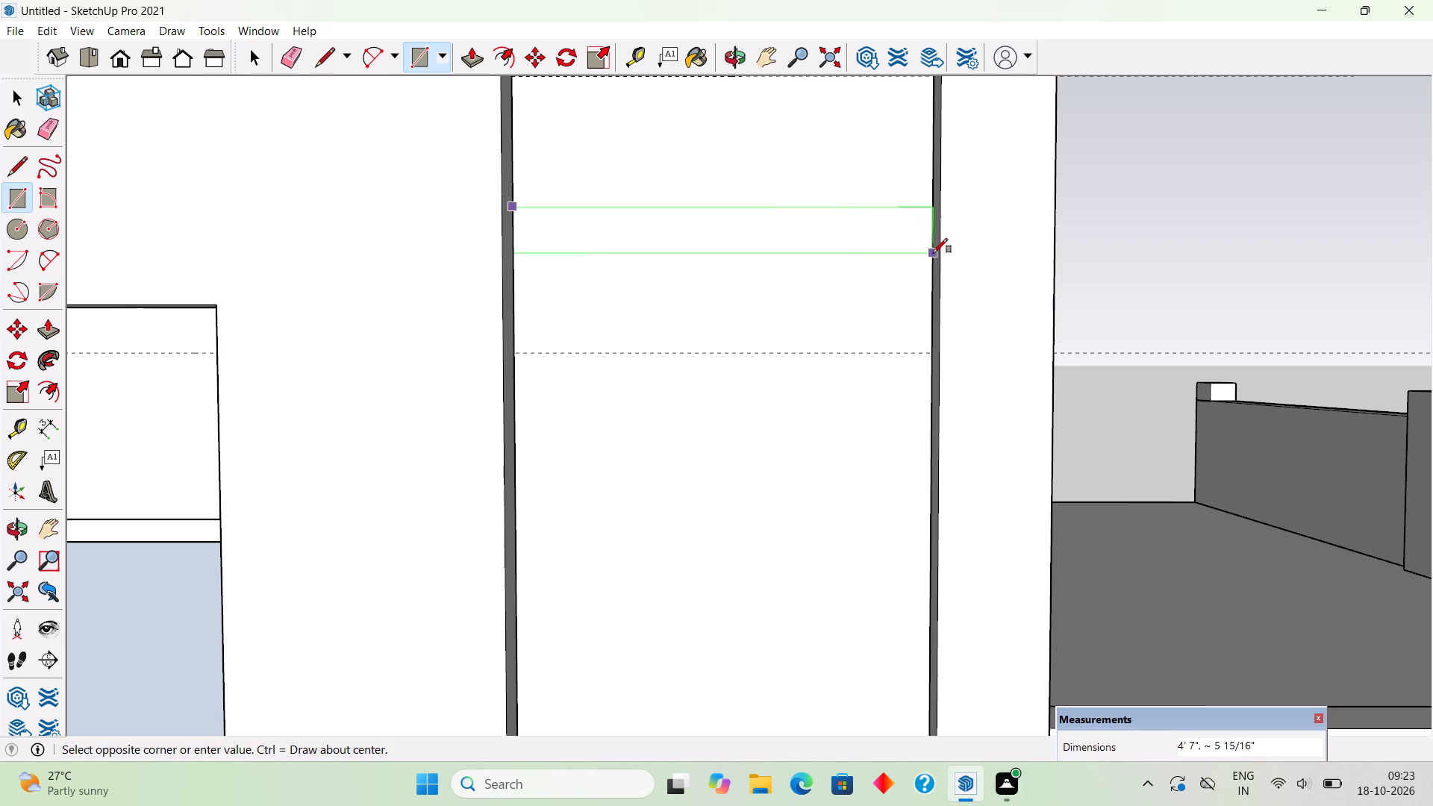
Extrude the strip outward flush with the tall raised panel's front face and make the resulting bar a group.
key("p")
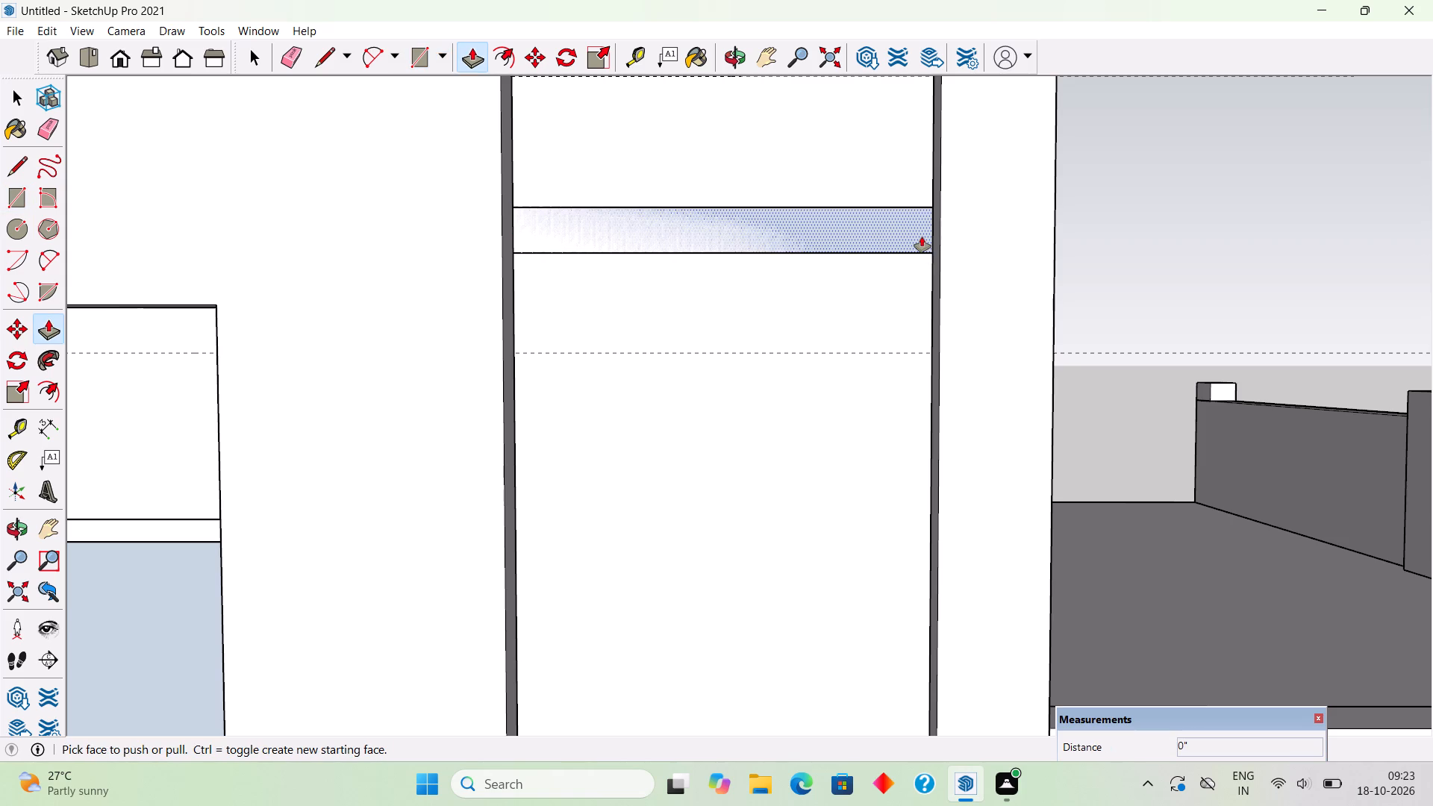
left_click(922, 237)
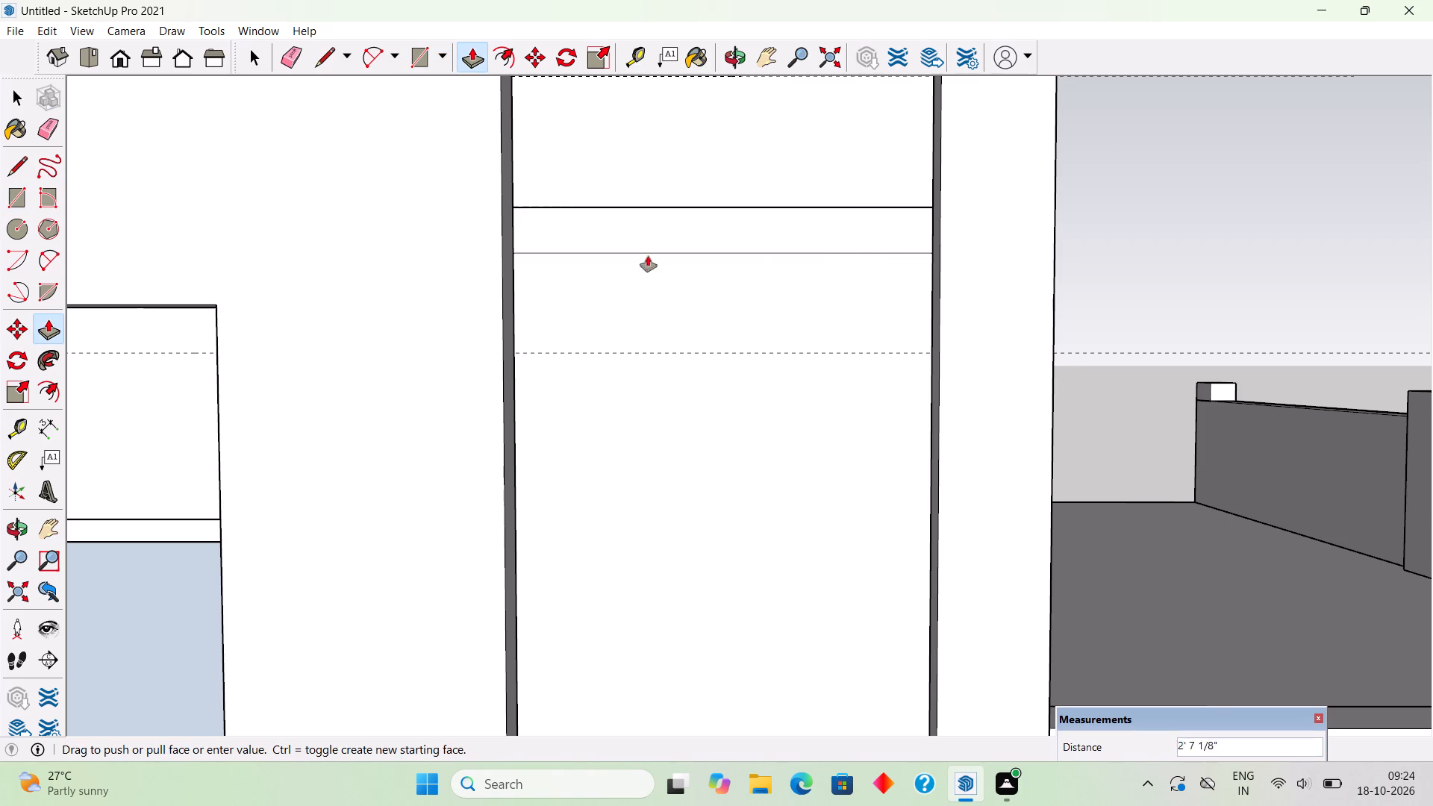
left_click(483, 365)
key("space")
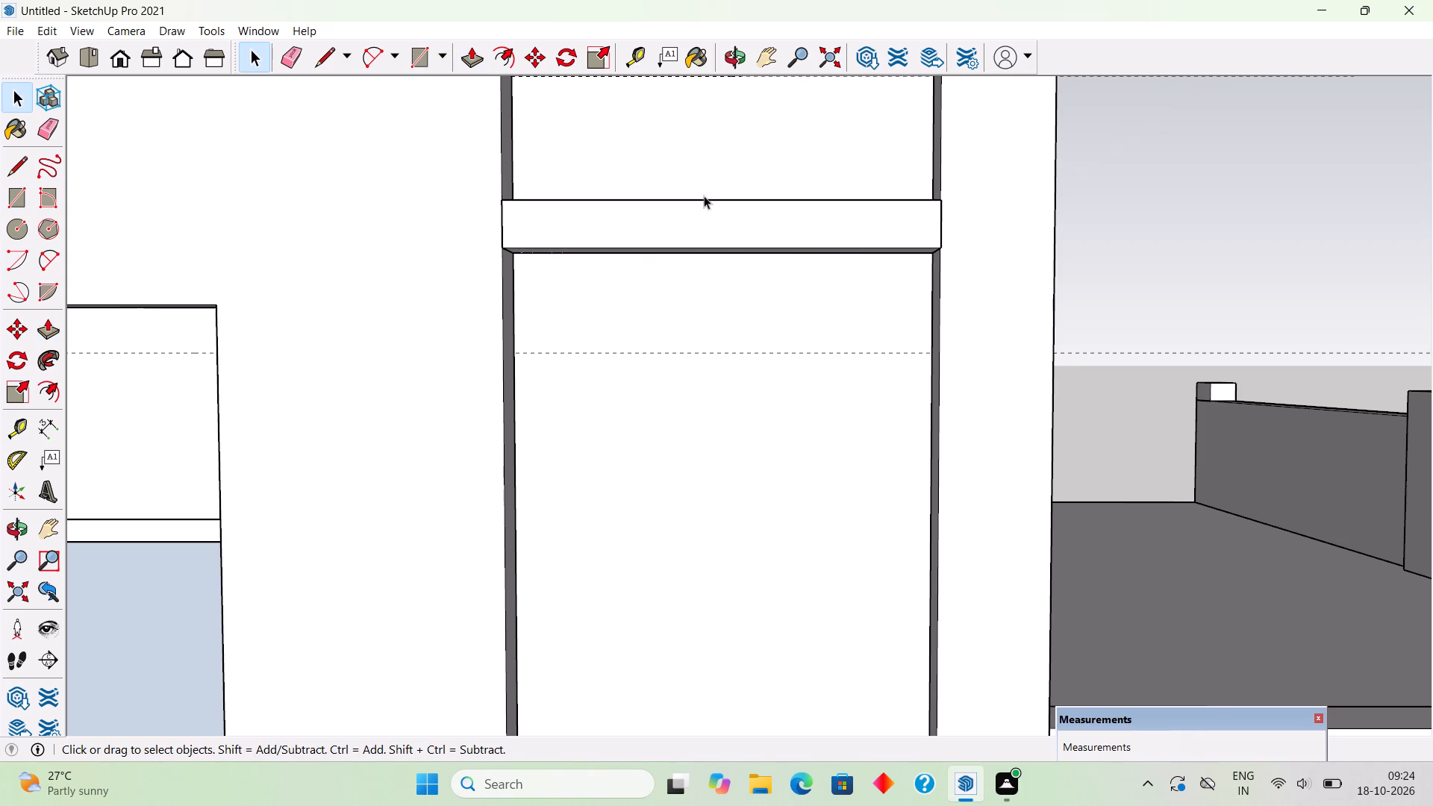
triple_click(716, 241)
right_click(716, 241)
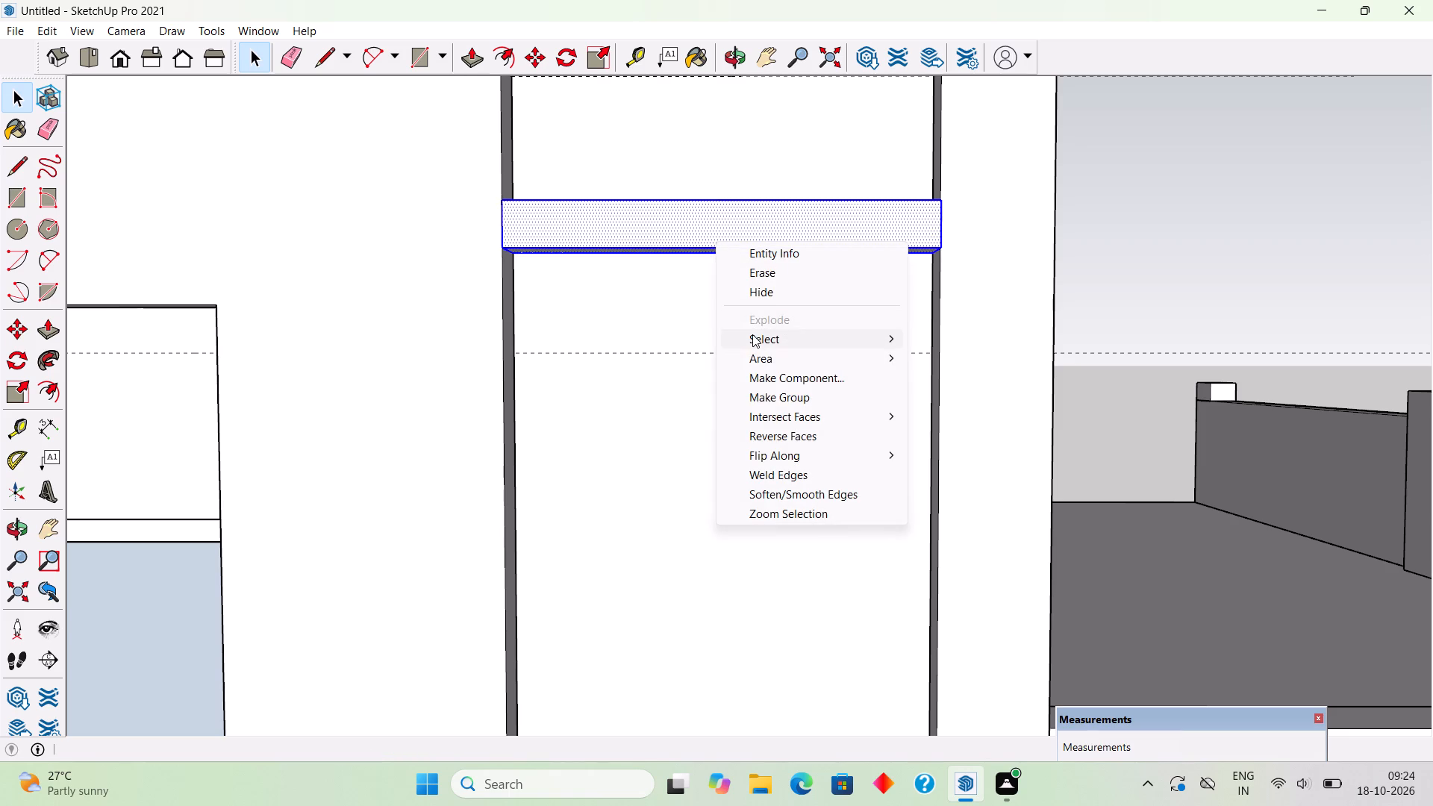
left_click(763, 404)
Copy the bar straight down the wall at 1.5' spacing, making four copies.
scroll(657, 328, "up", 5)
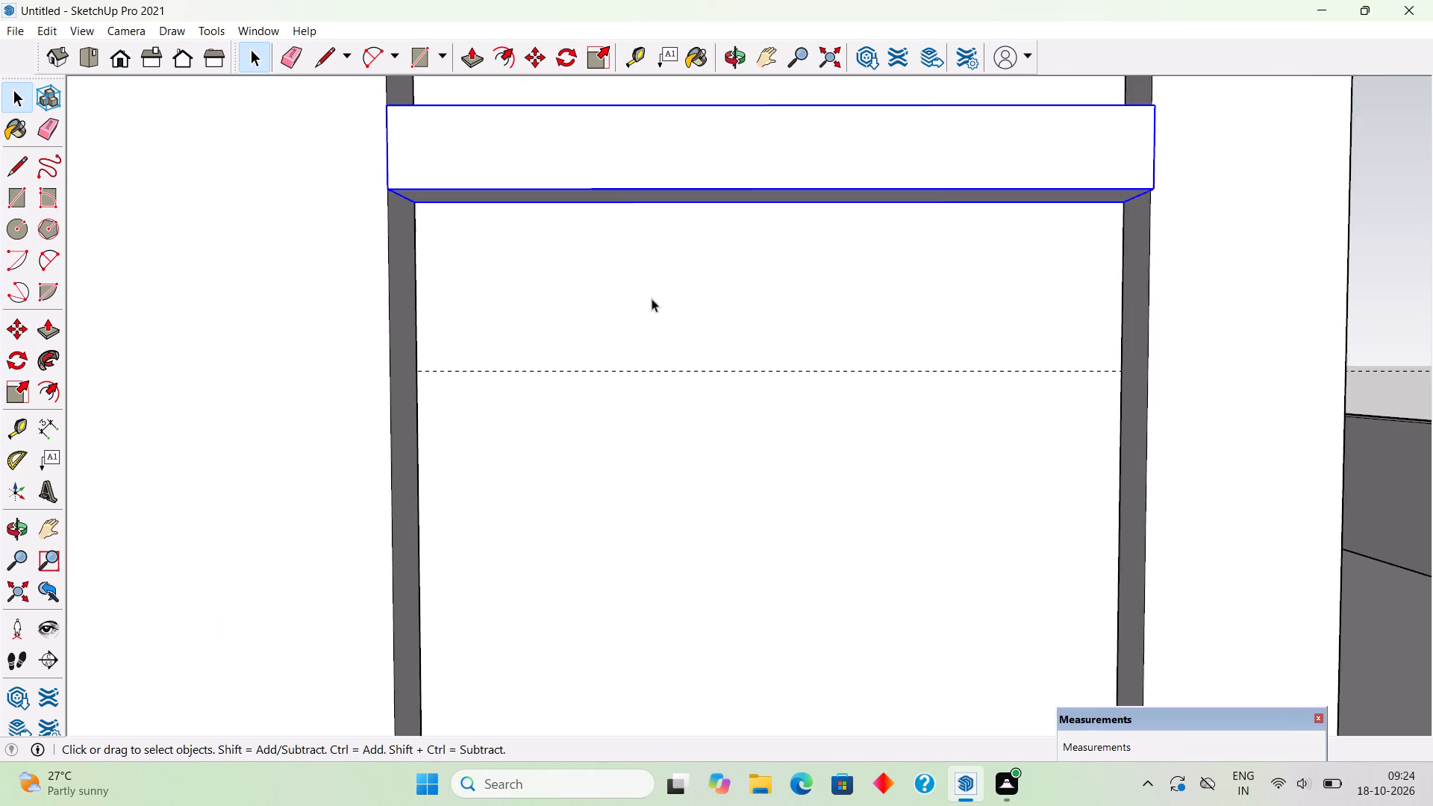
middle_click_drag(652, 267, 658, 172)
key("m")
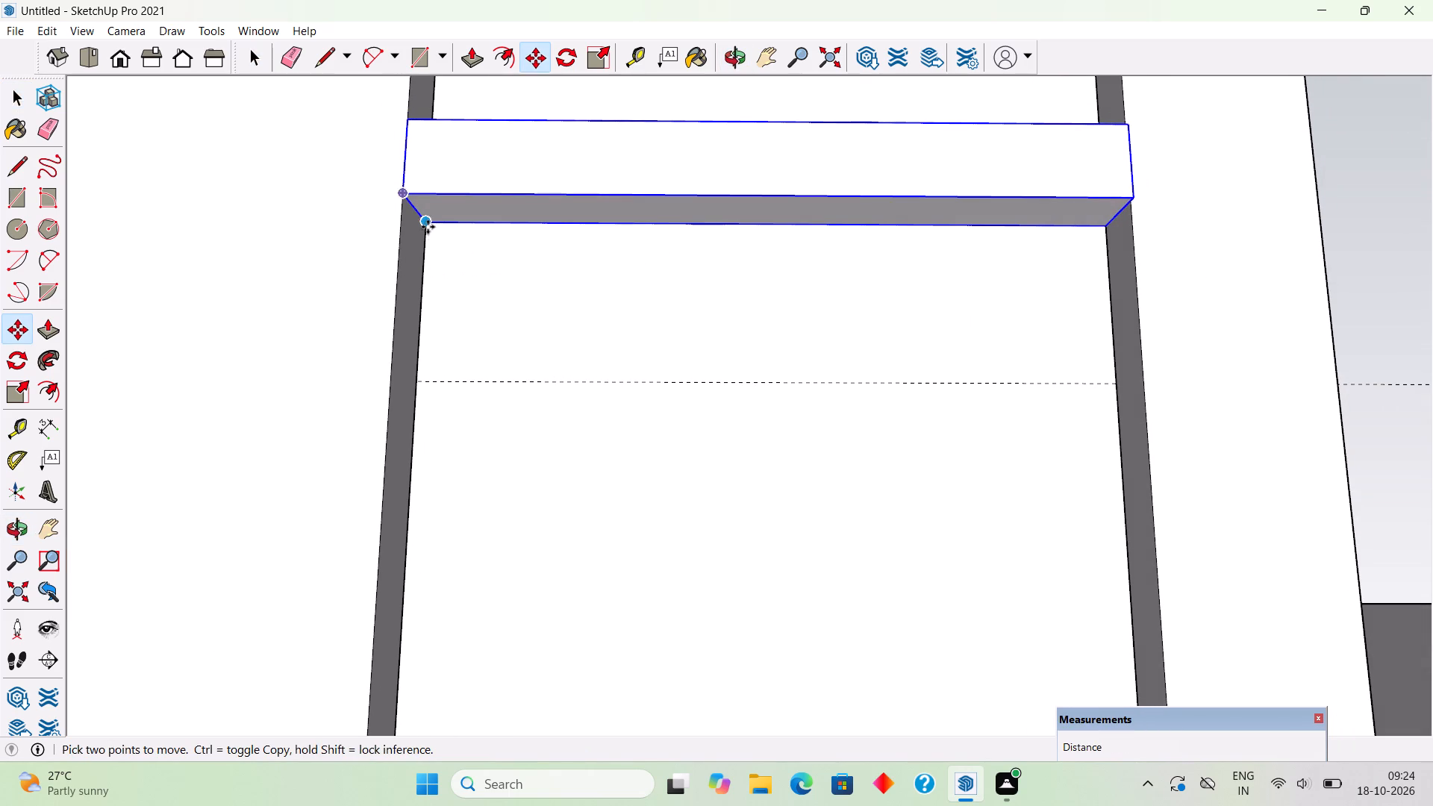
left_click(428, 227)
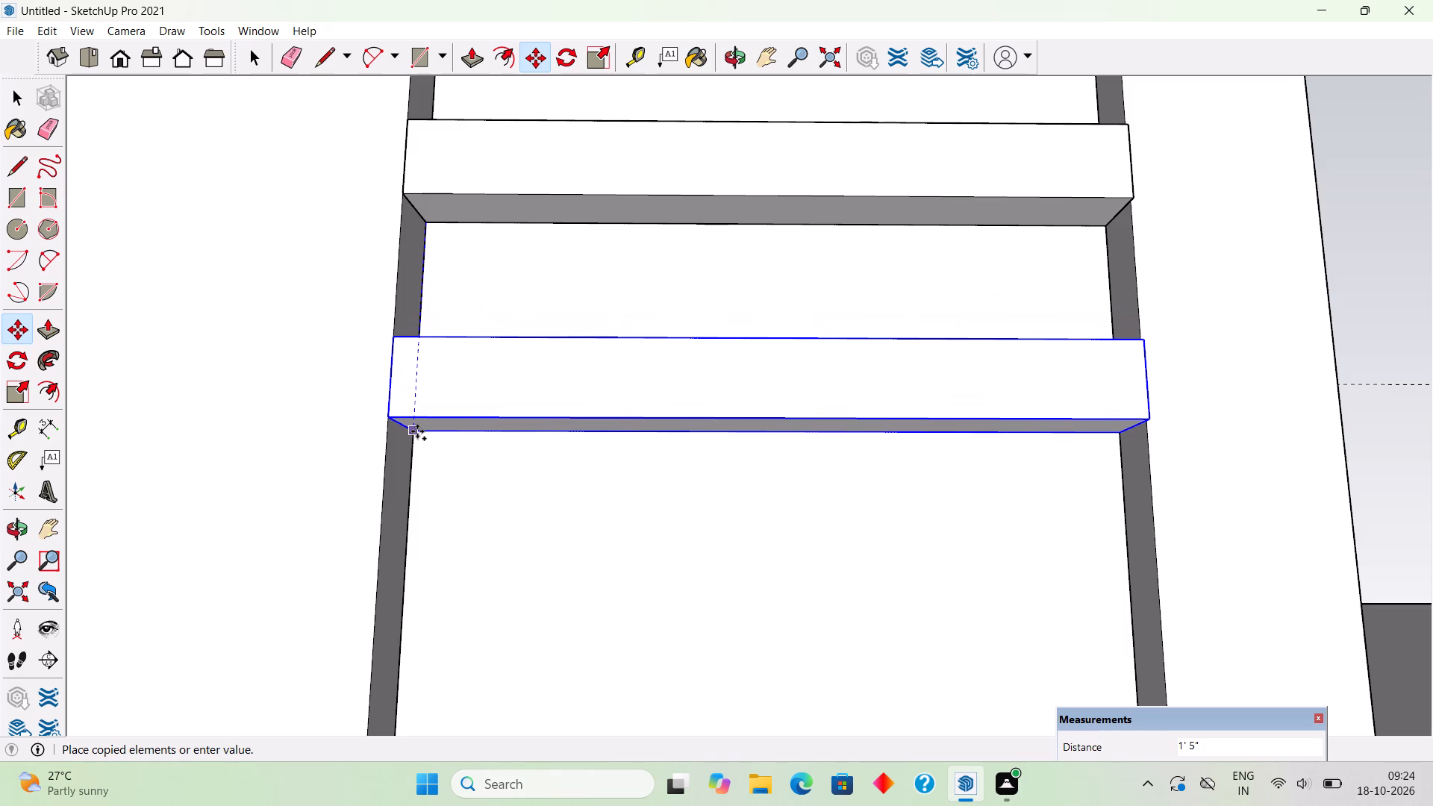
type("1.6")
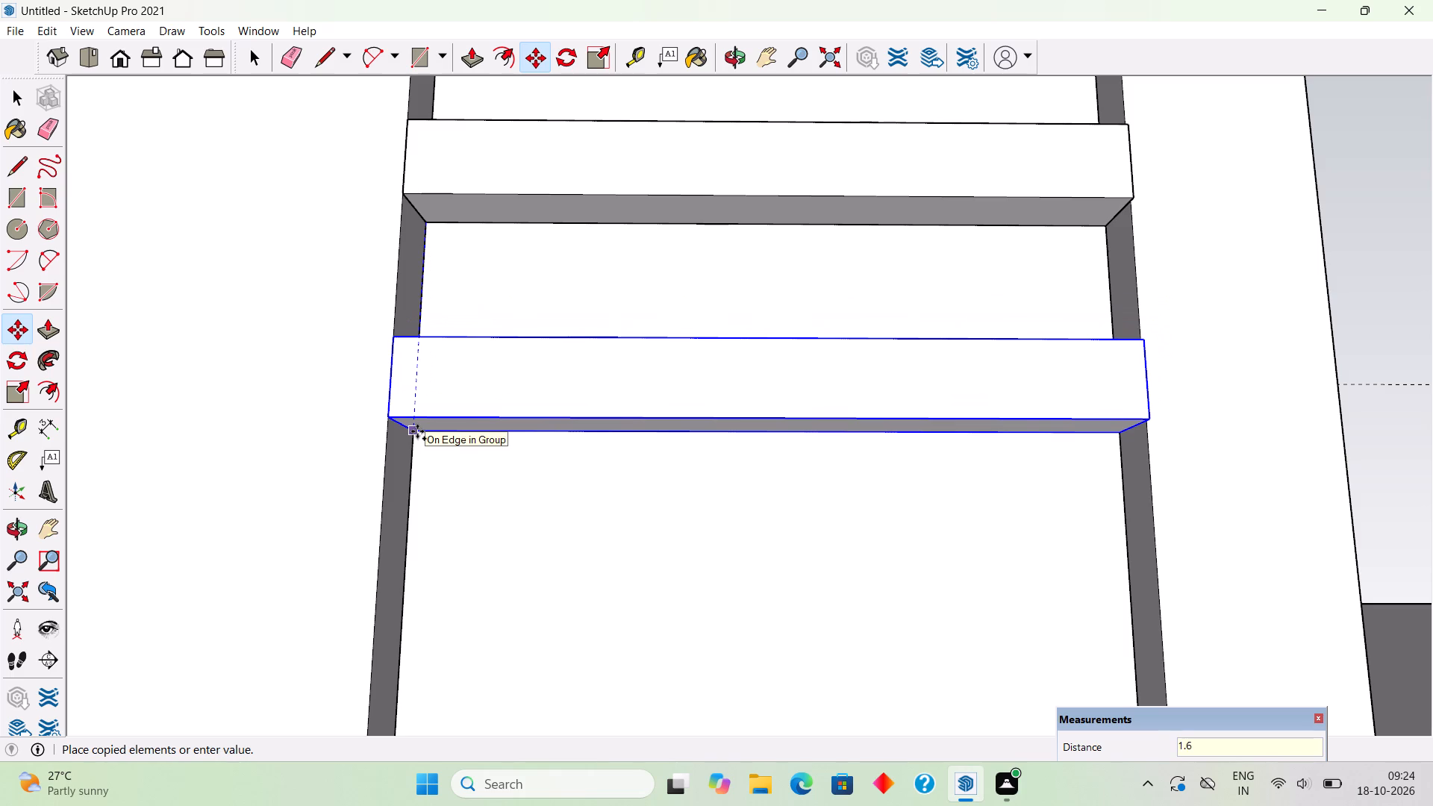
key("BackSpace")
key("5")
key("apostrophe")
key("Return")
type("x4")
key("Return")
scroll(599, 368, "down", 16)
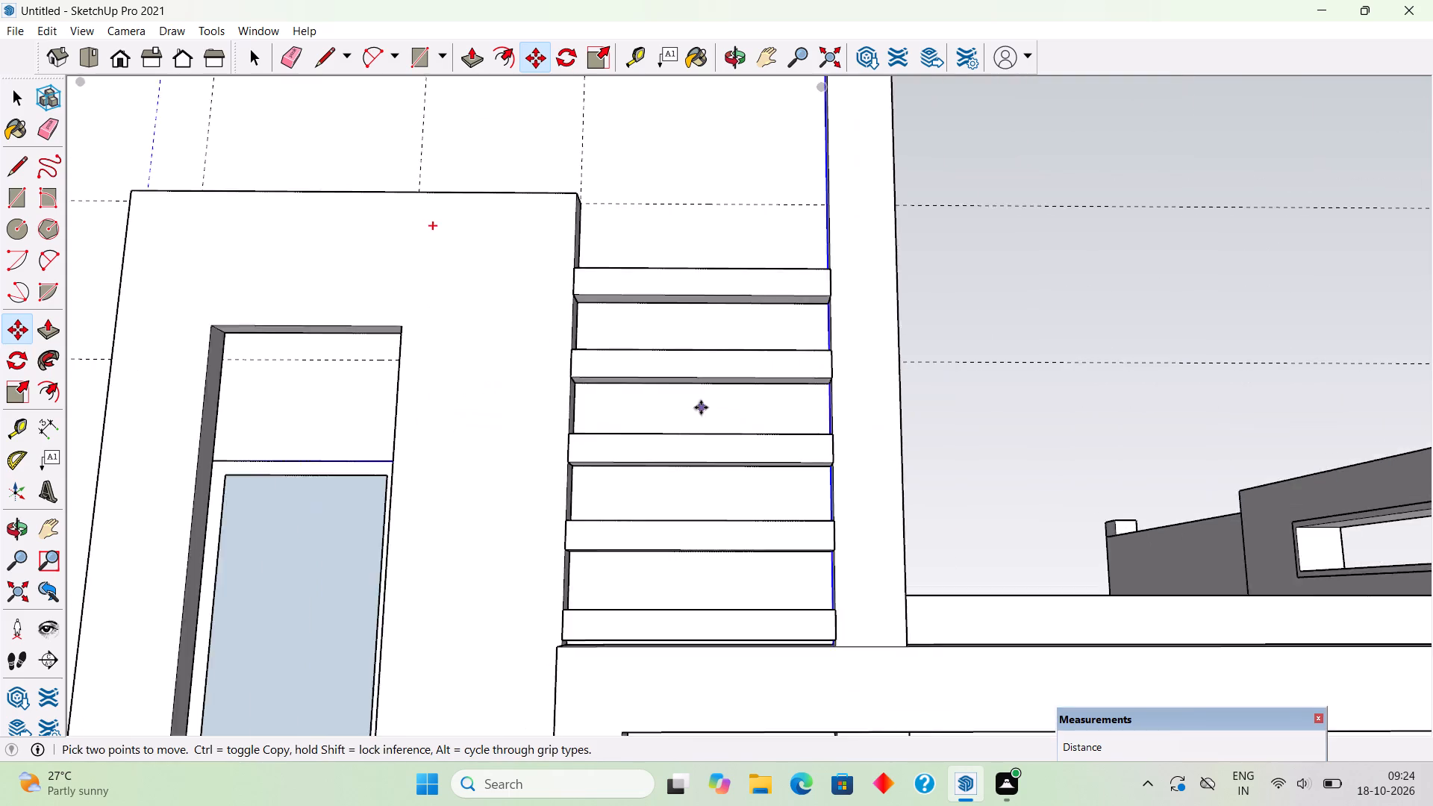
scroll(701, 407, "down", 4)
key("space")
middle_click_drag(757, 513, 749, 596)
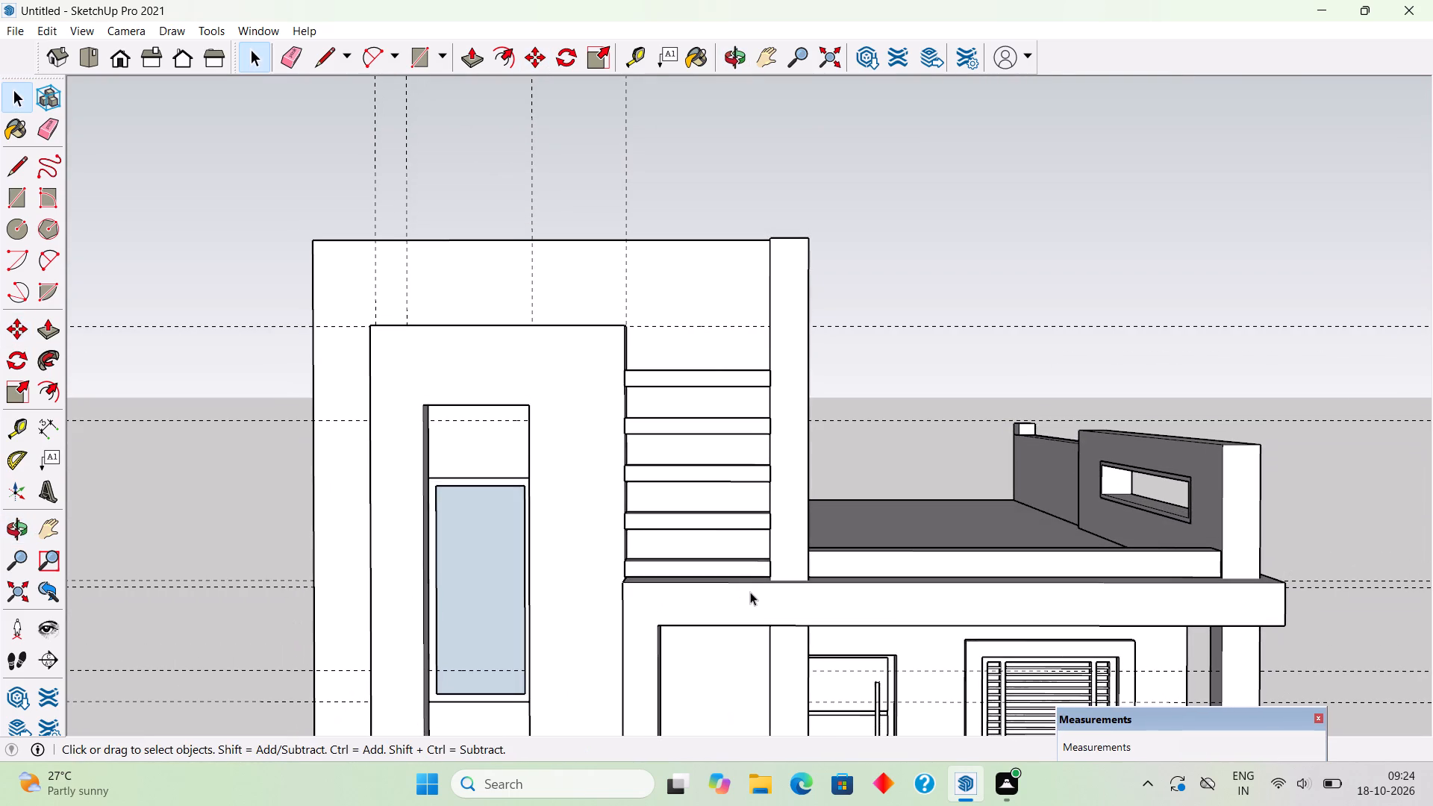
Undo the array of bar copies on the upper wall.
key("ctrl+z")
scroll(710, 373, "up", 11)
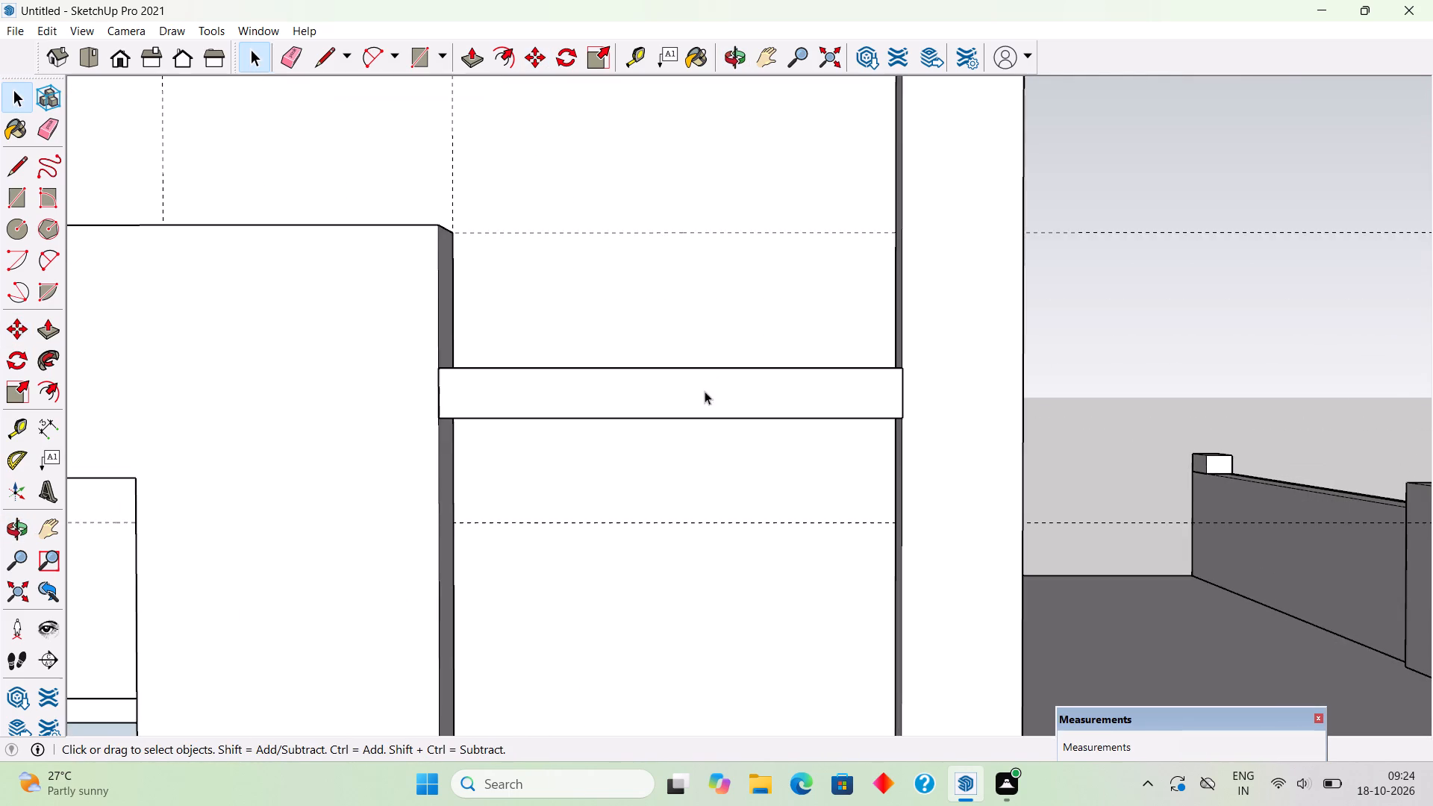
Push the underside of the horizontal bar upward with Push/Pull so the bar is about a third thinner in height.
middle_click_drag(702, 395, 686, 281)
scroll(519, 450, "up", 4)
triple_click(554, 387)
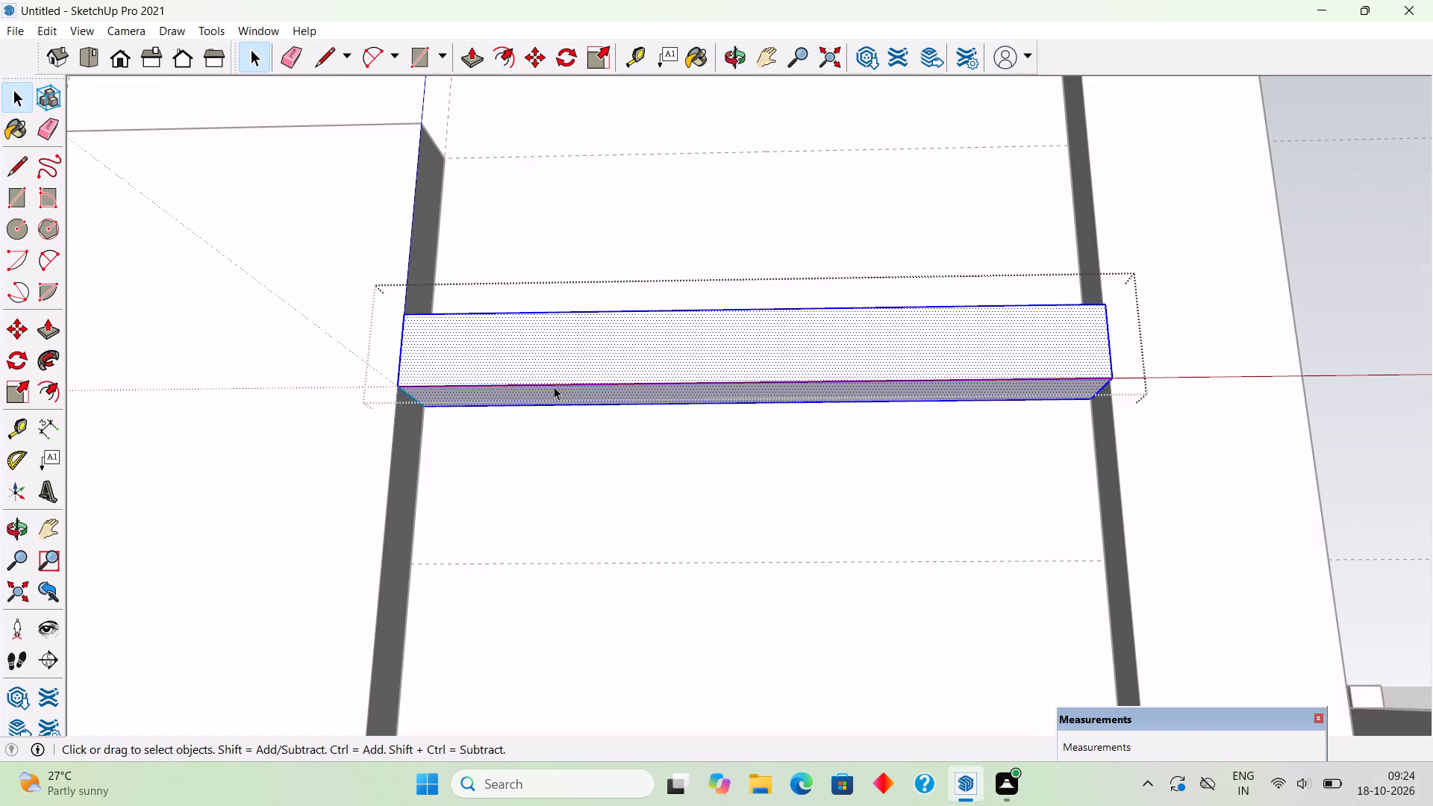
key("p")
left_click(574, 396)
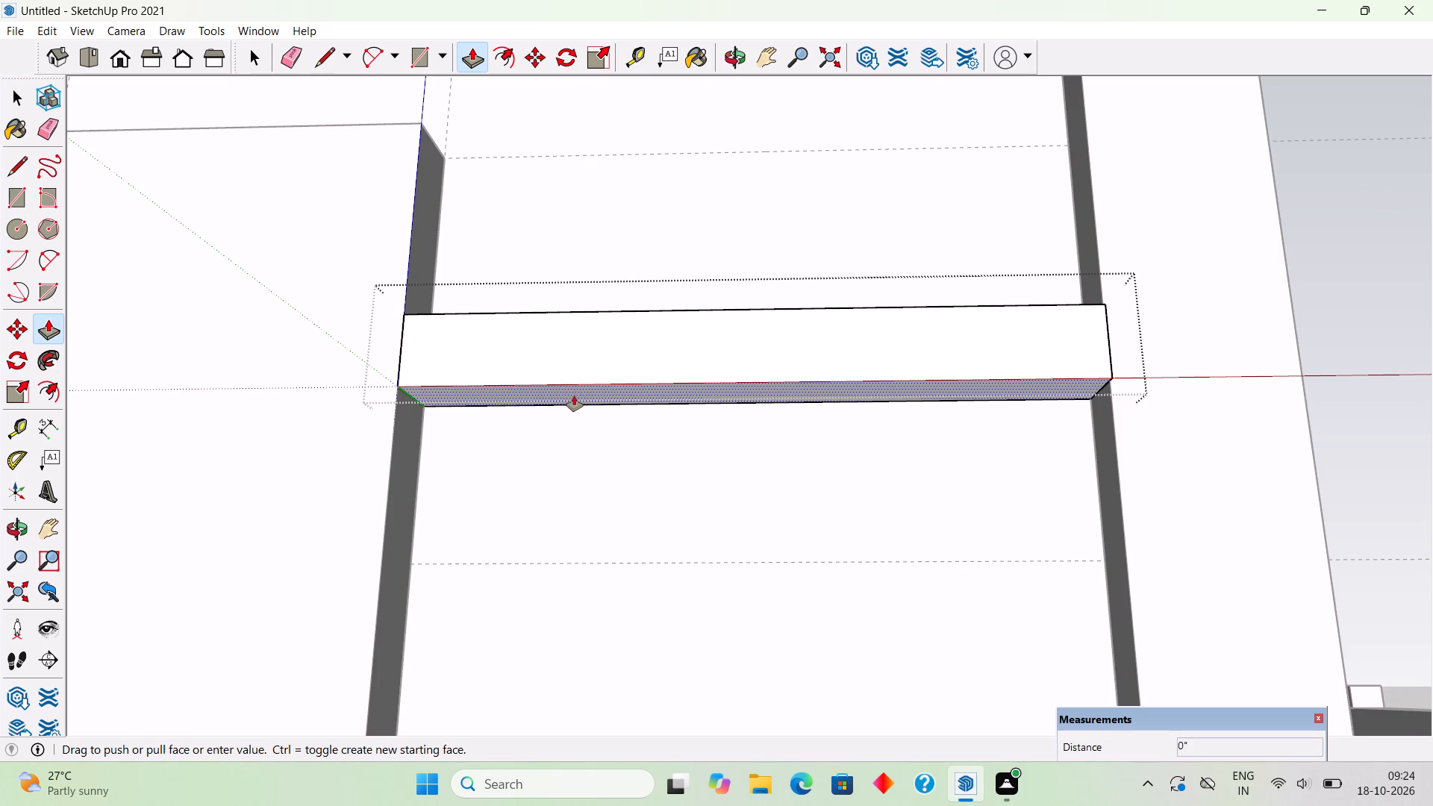
left_click(583, 370)
key("space")
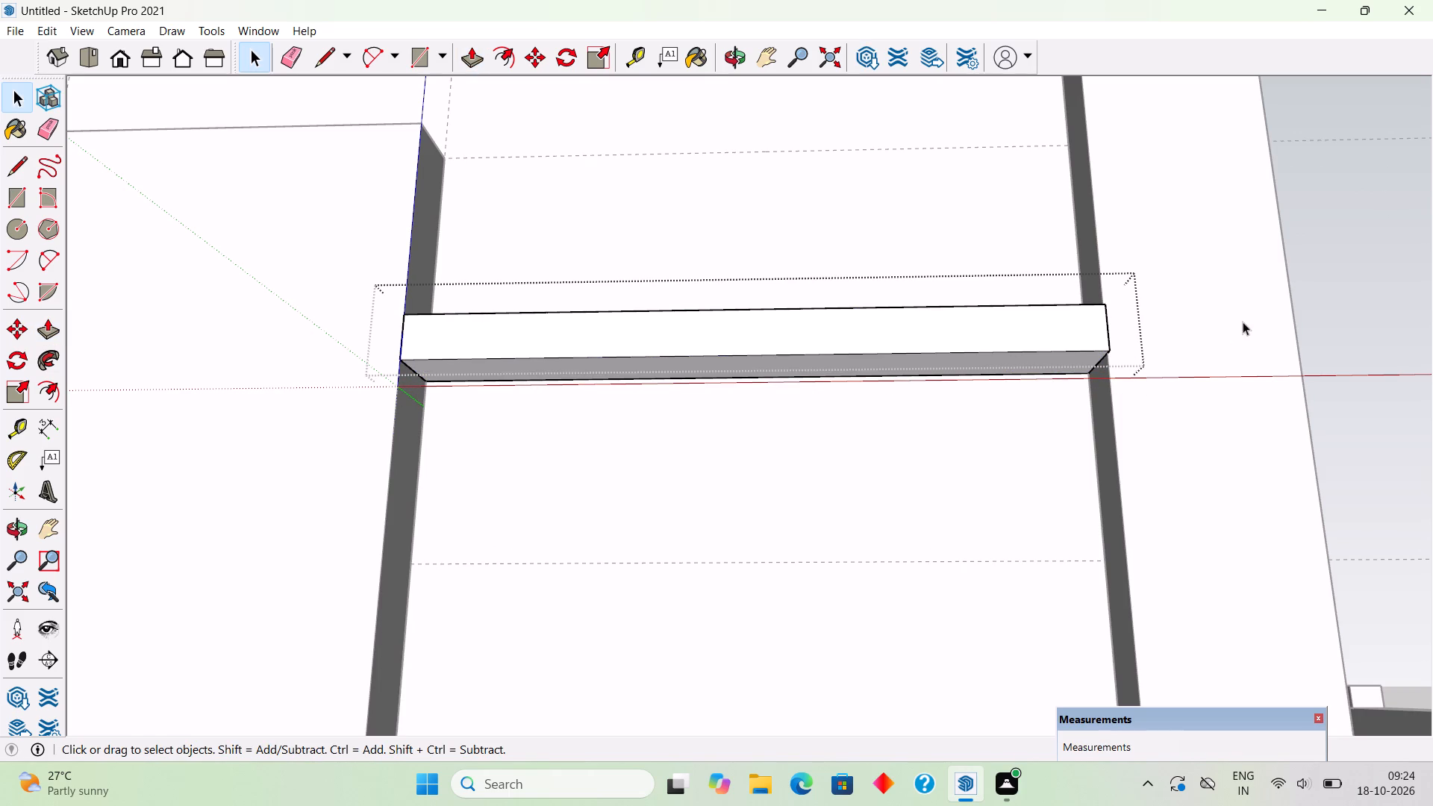
left_click(1296, 316)
Copy the thinner bar straight down the upper wall at 1' spacing, making four copies.
key("m")
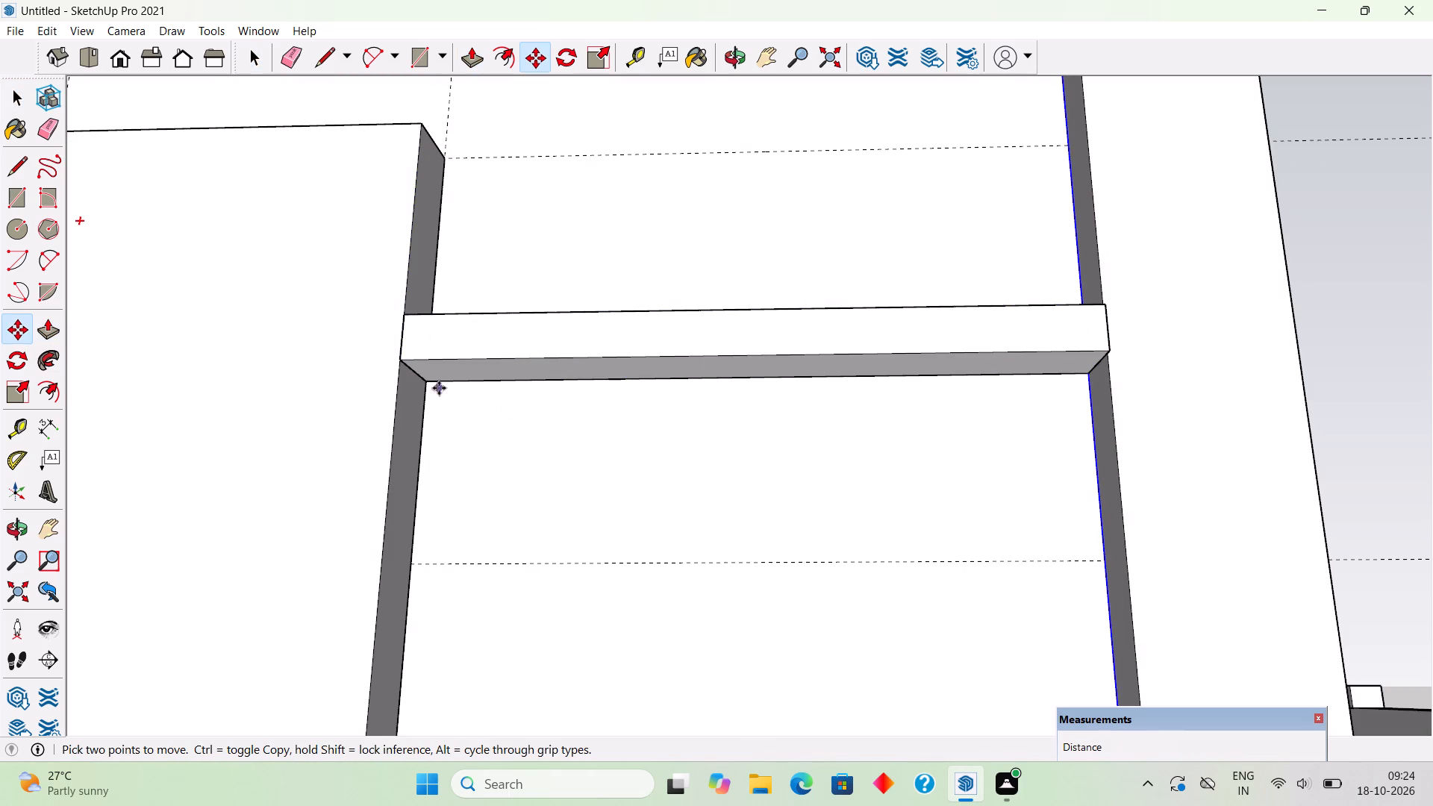
left_click(426, 381)
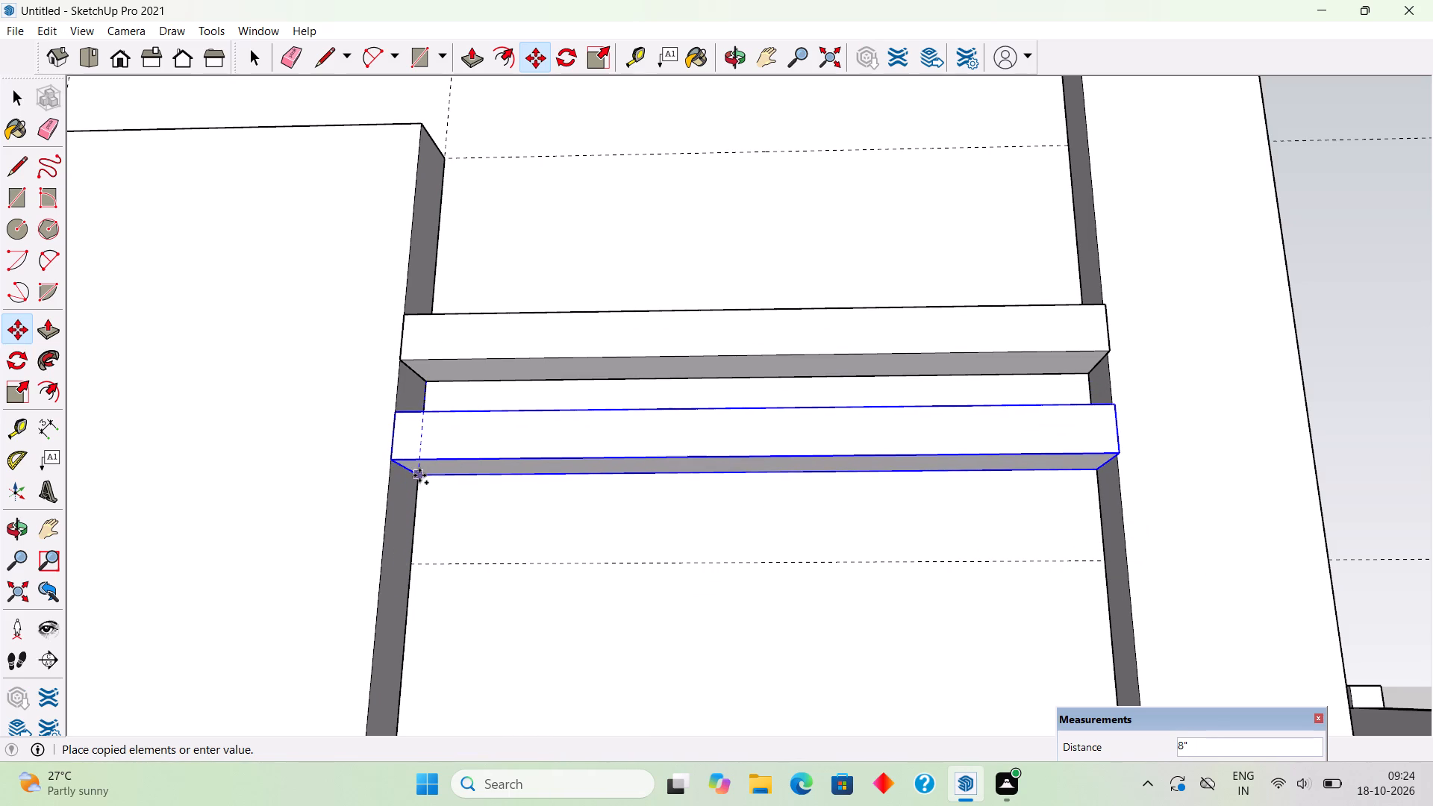
key("9")
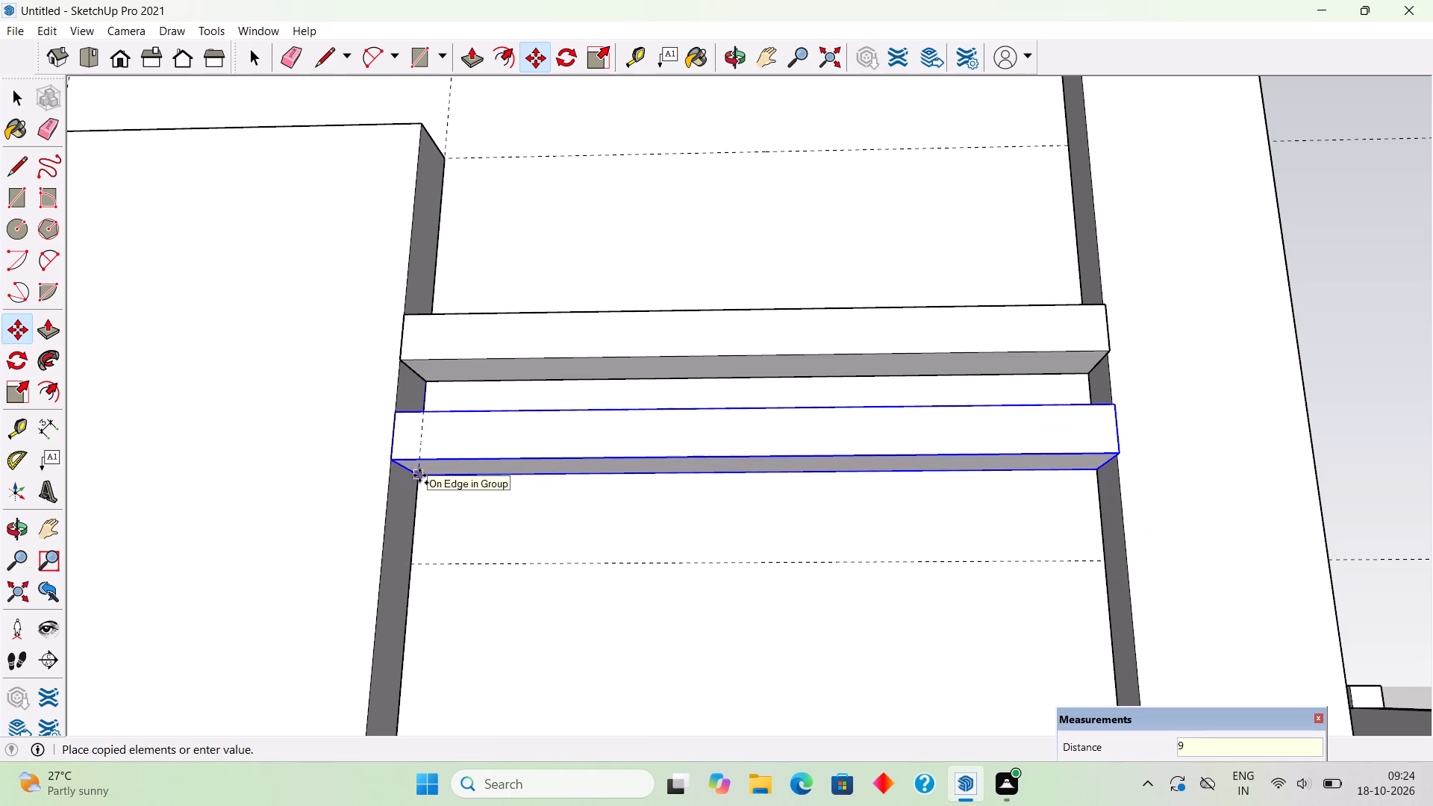
key("BackSpace")
type("1'")
key("Return")
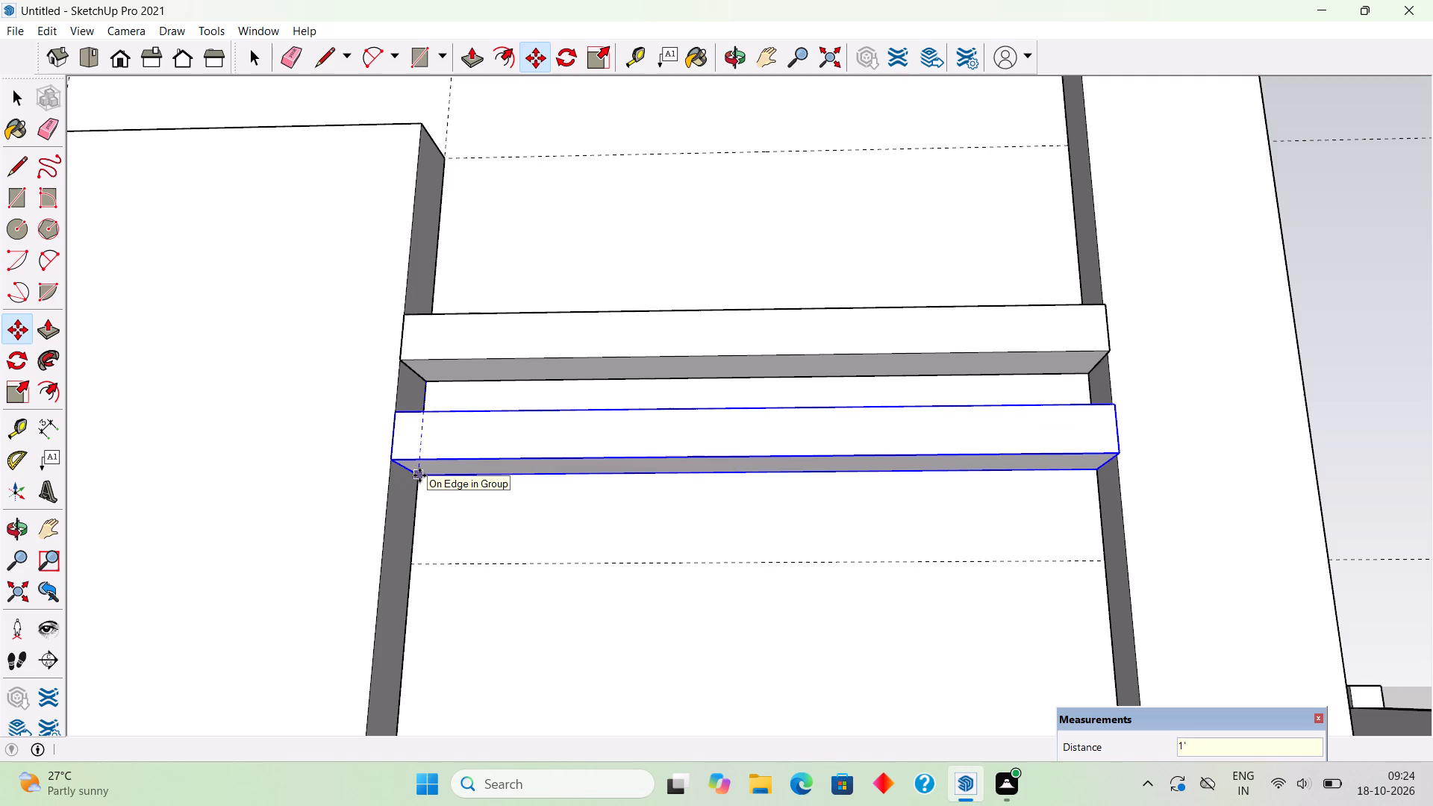
key("x")
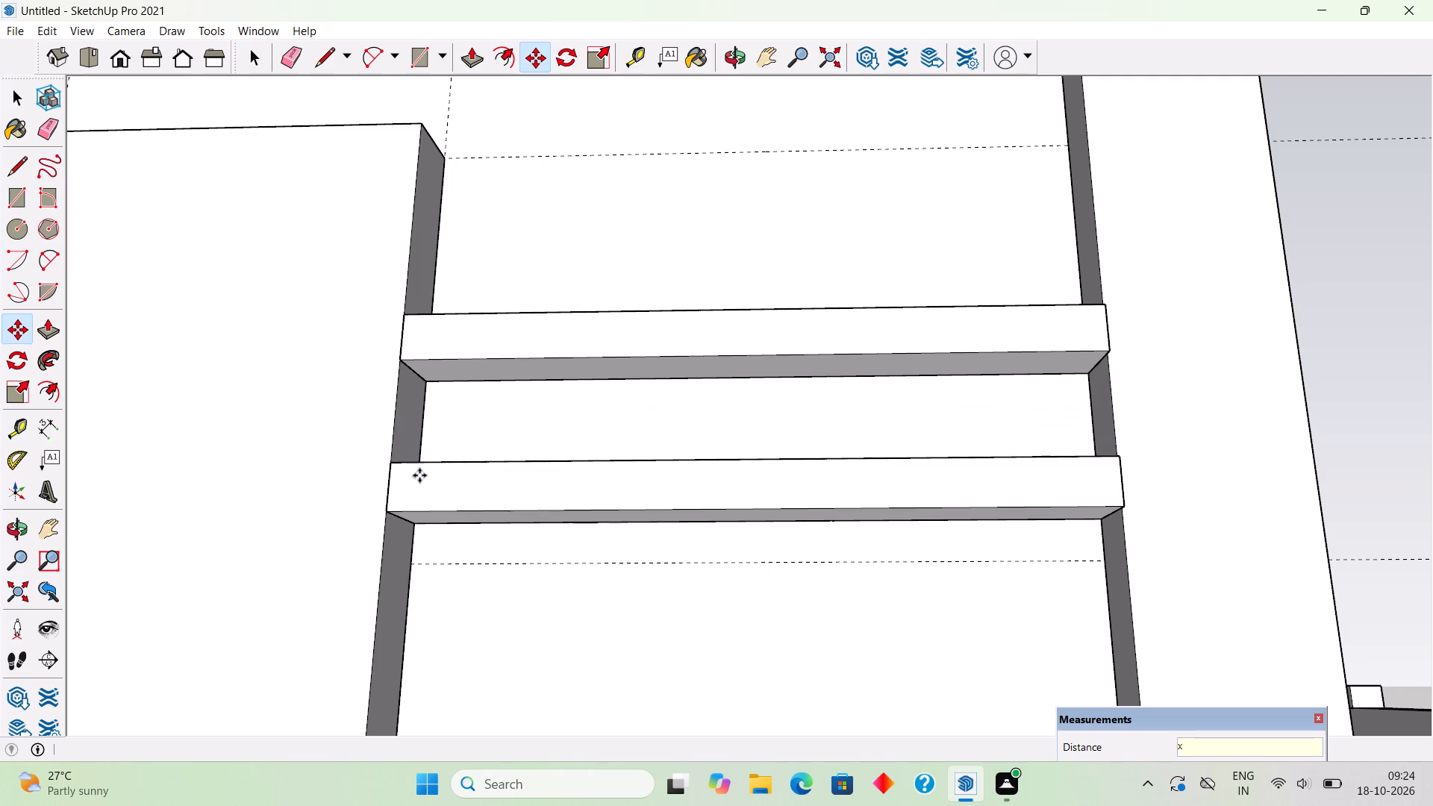
key("4")
key("Return")
key("space")
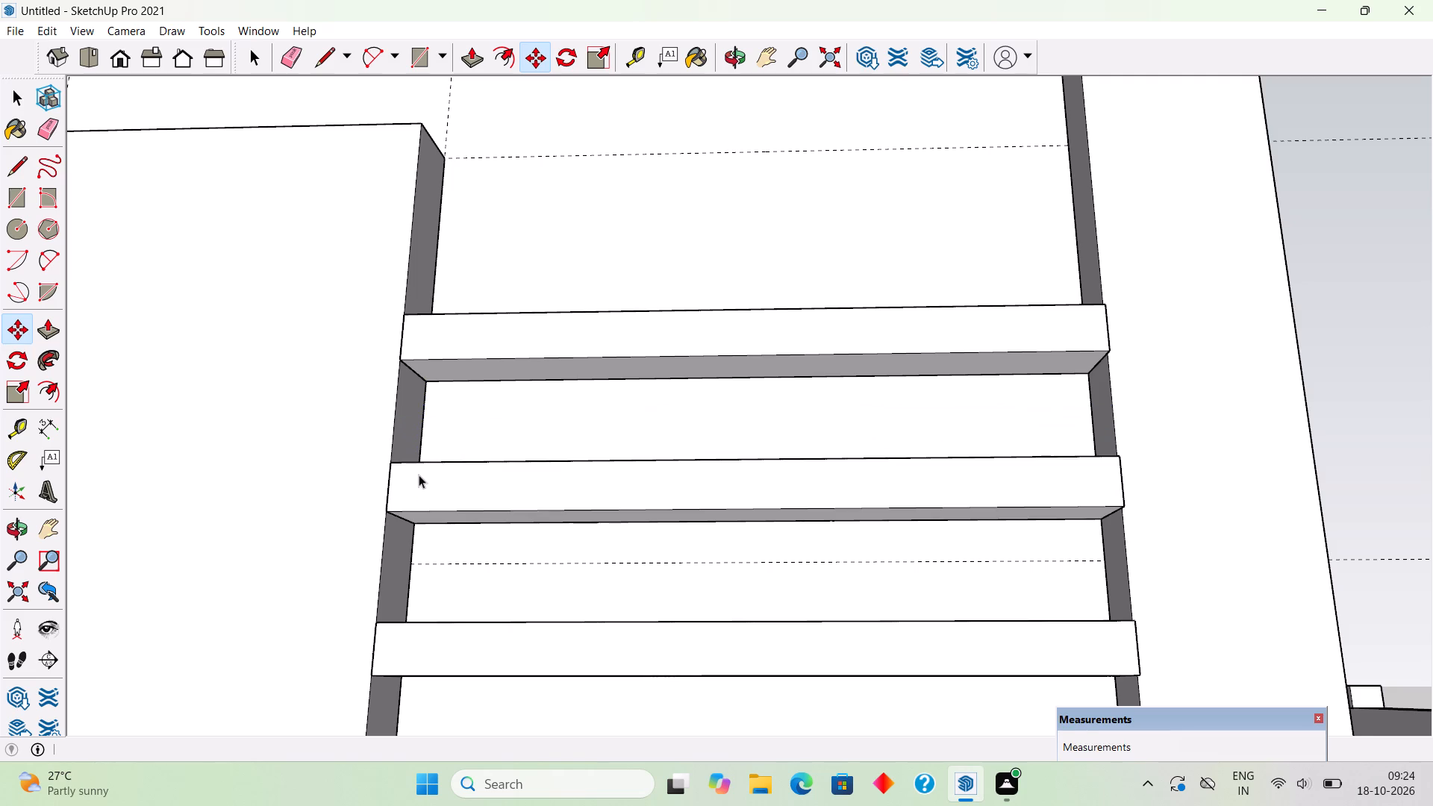
Delete the lowest of the horizontal bars on the upper wall.
scroll(448, 460, "down", 14)
middle_click_drag(554, 449, 584, 581)
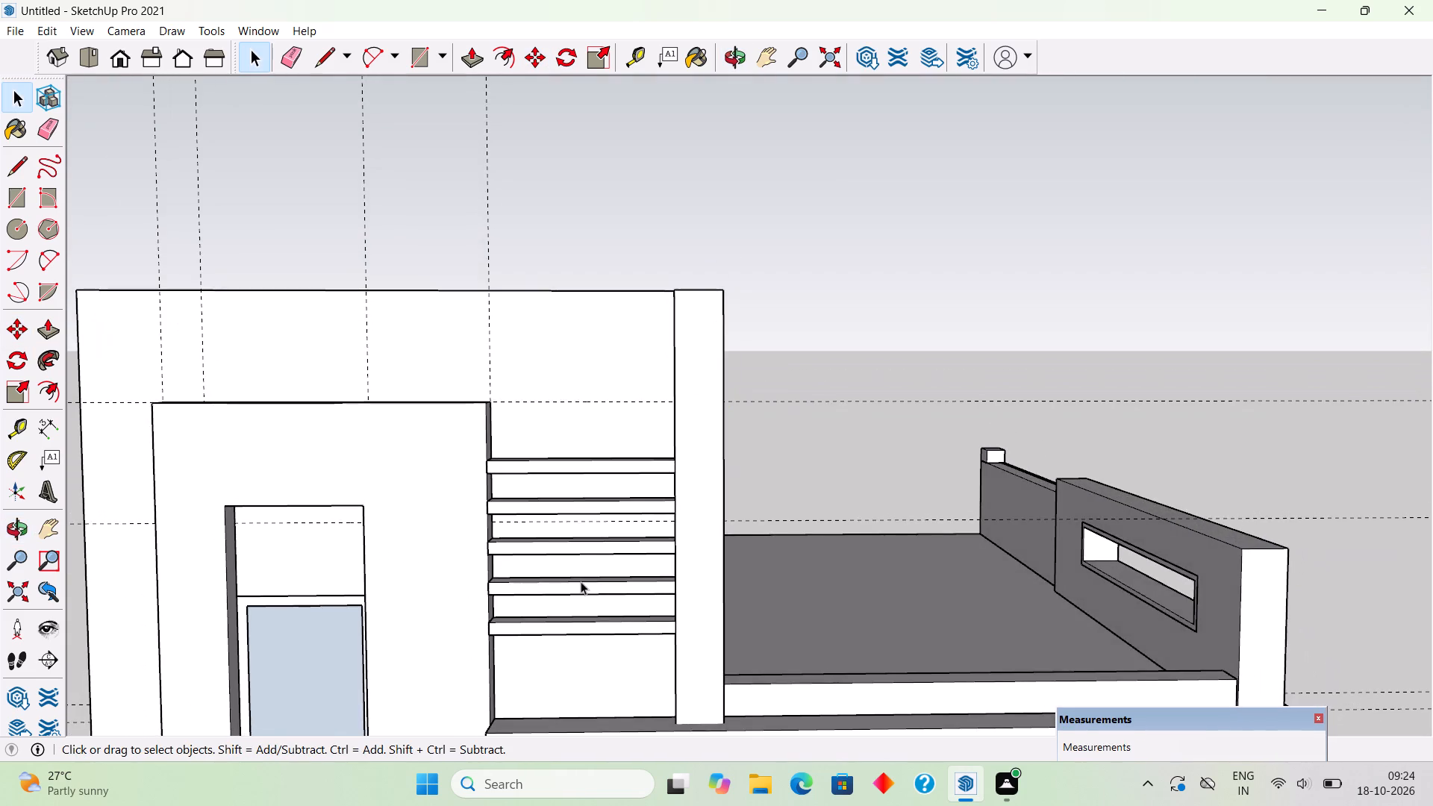
scroll(581, 581, "up", 5)
left_click(587, 654)
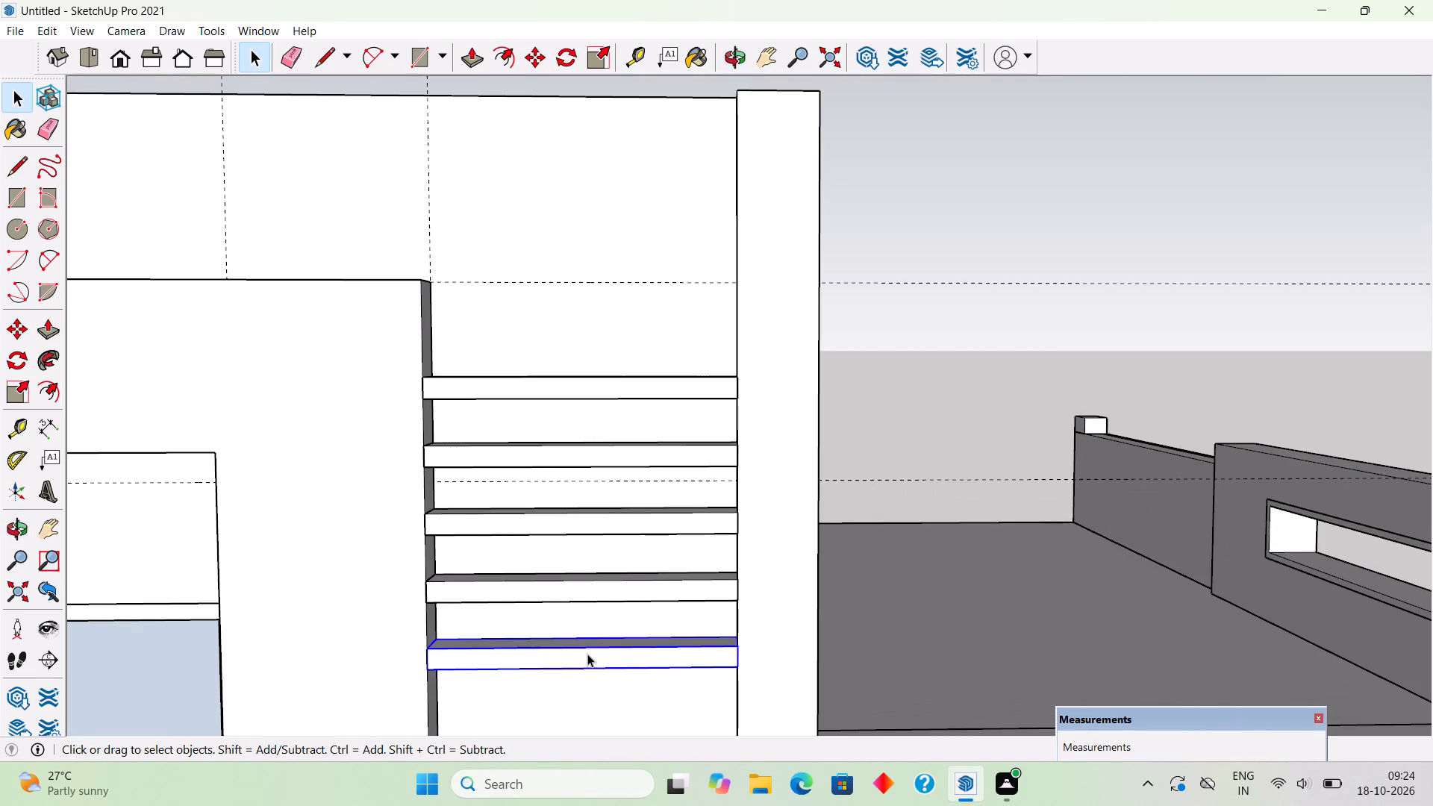
key("Delete")
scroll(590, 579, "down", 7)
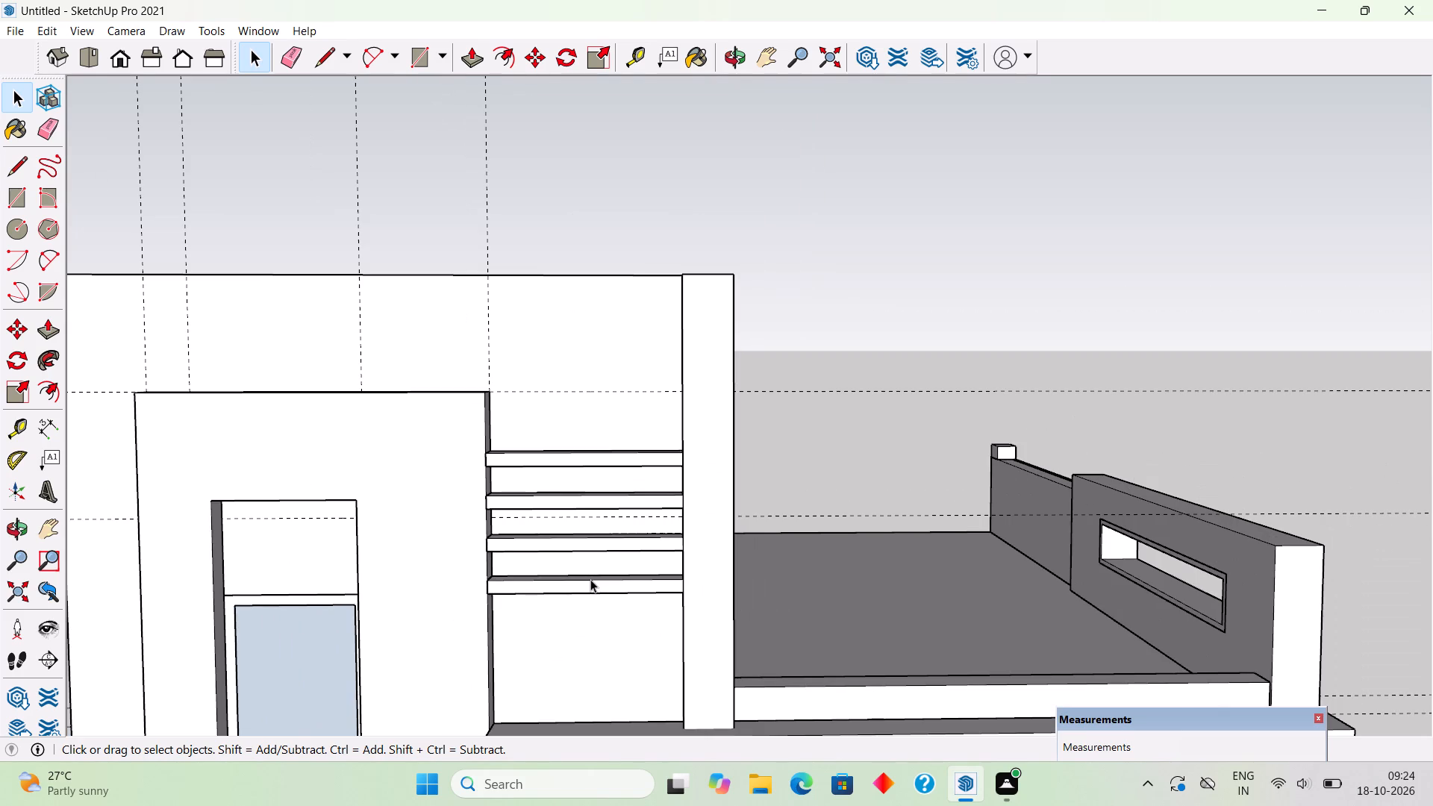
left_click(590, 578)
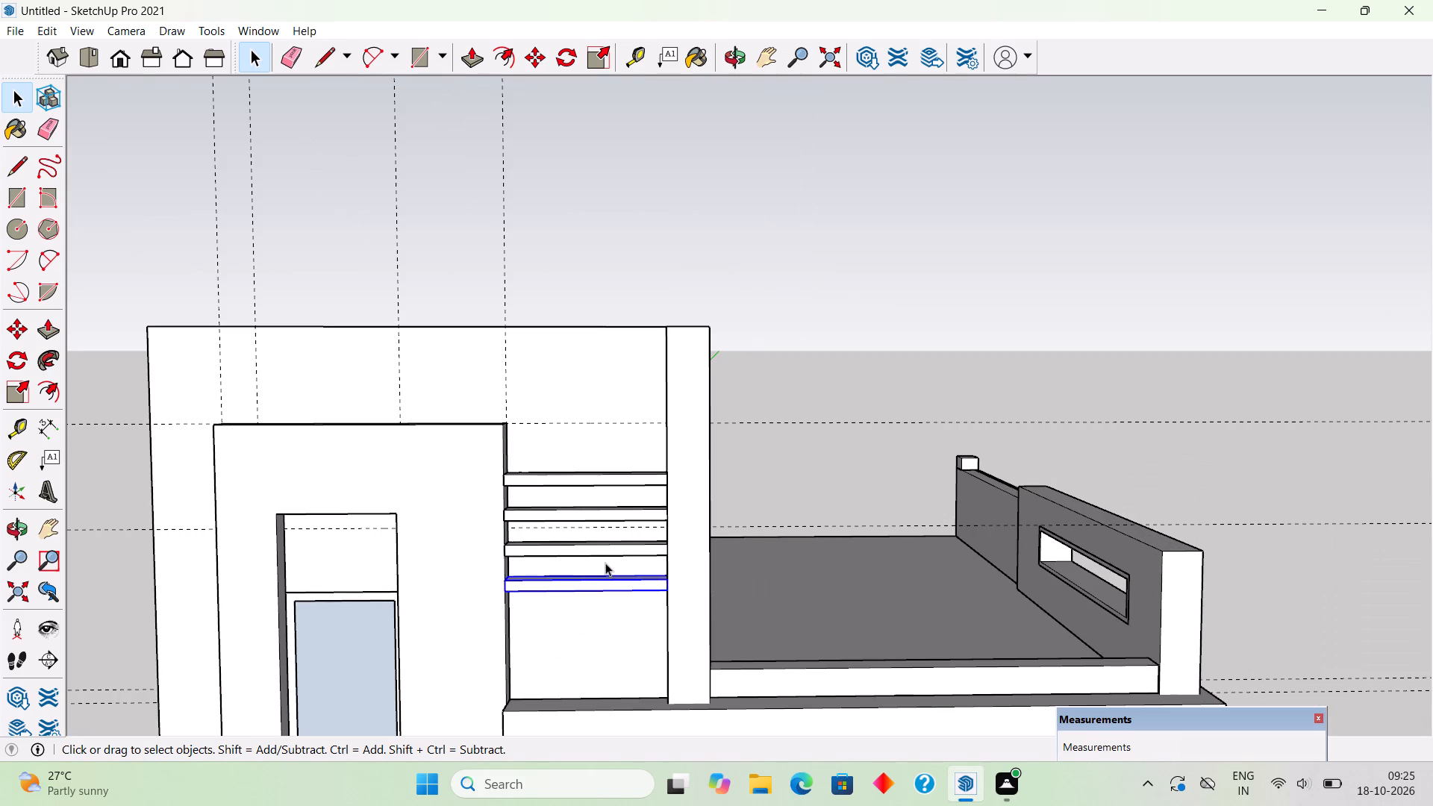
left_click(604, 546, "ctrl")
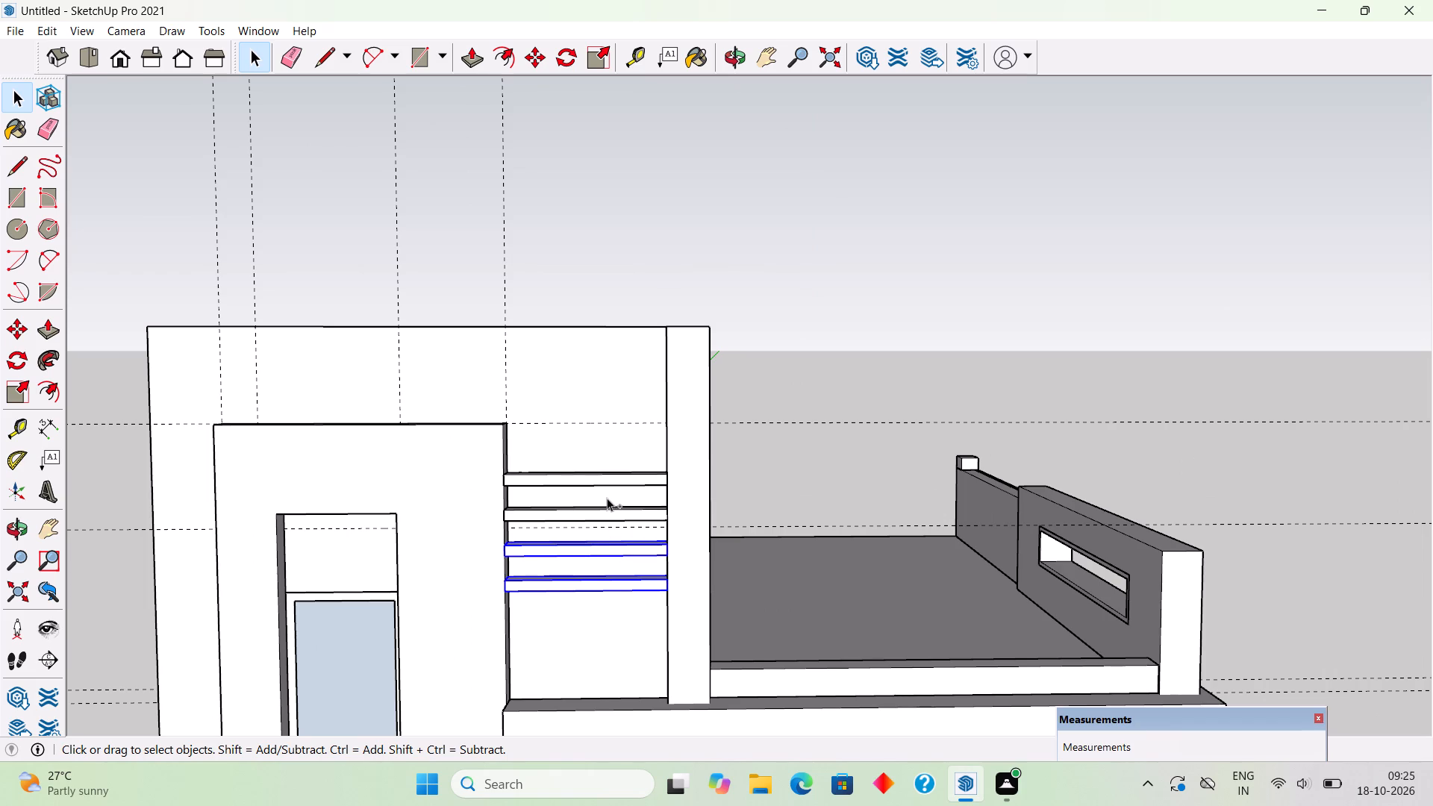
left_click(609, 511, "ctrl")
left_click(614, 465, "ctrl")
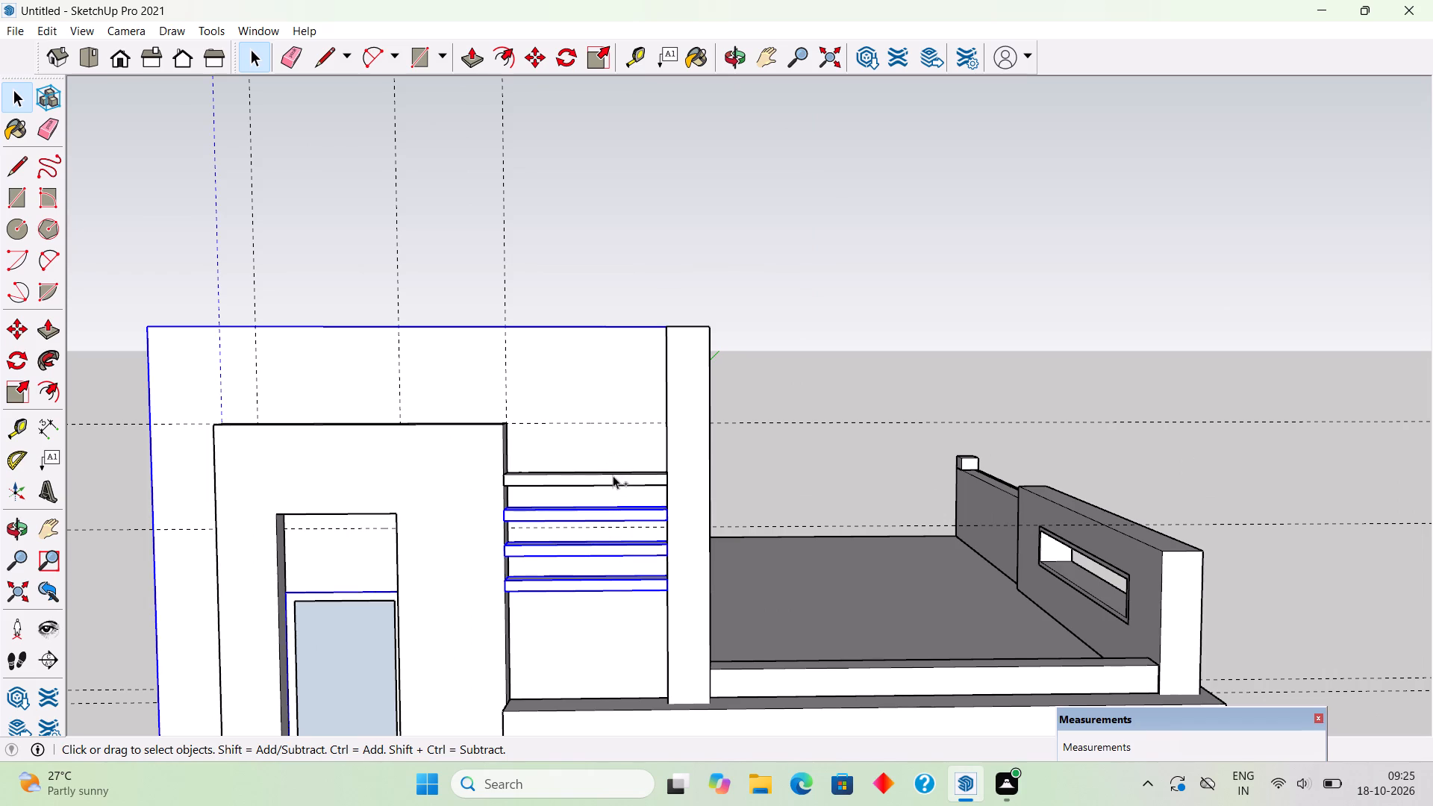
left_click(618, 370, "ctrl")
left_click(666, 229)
Move the four remaining horizontal bars together straight down the upper wall by about 7".
left_click(617, 480)
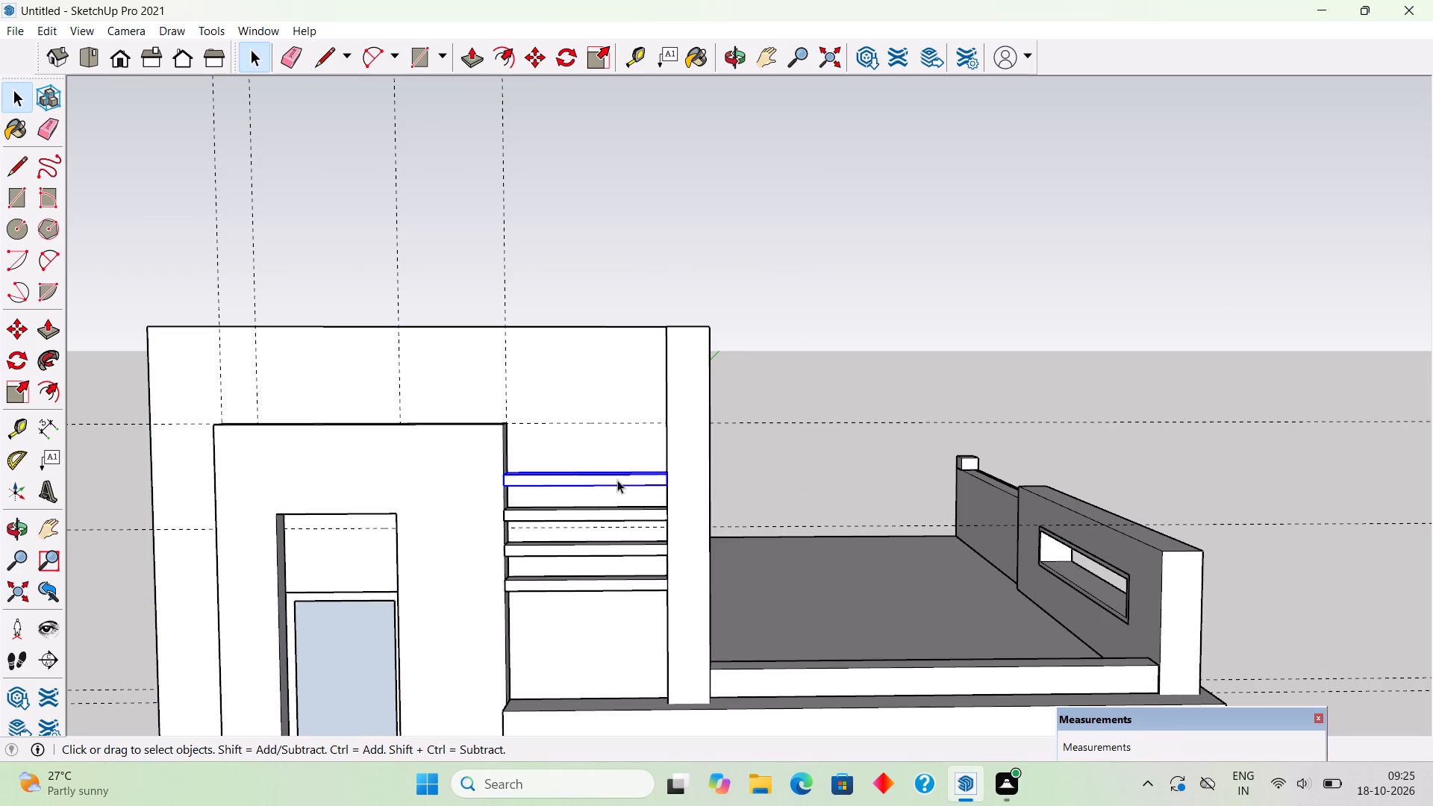
left_click(619, 512, "ctrl")
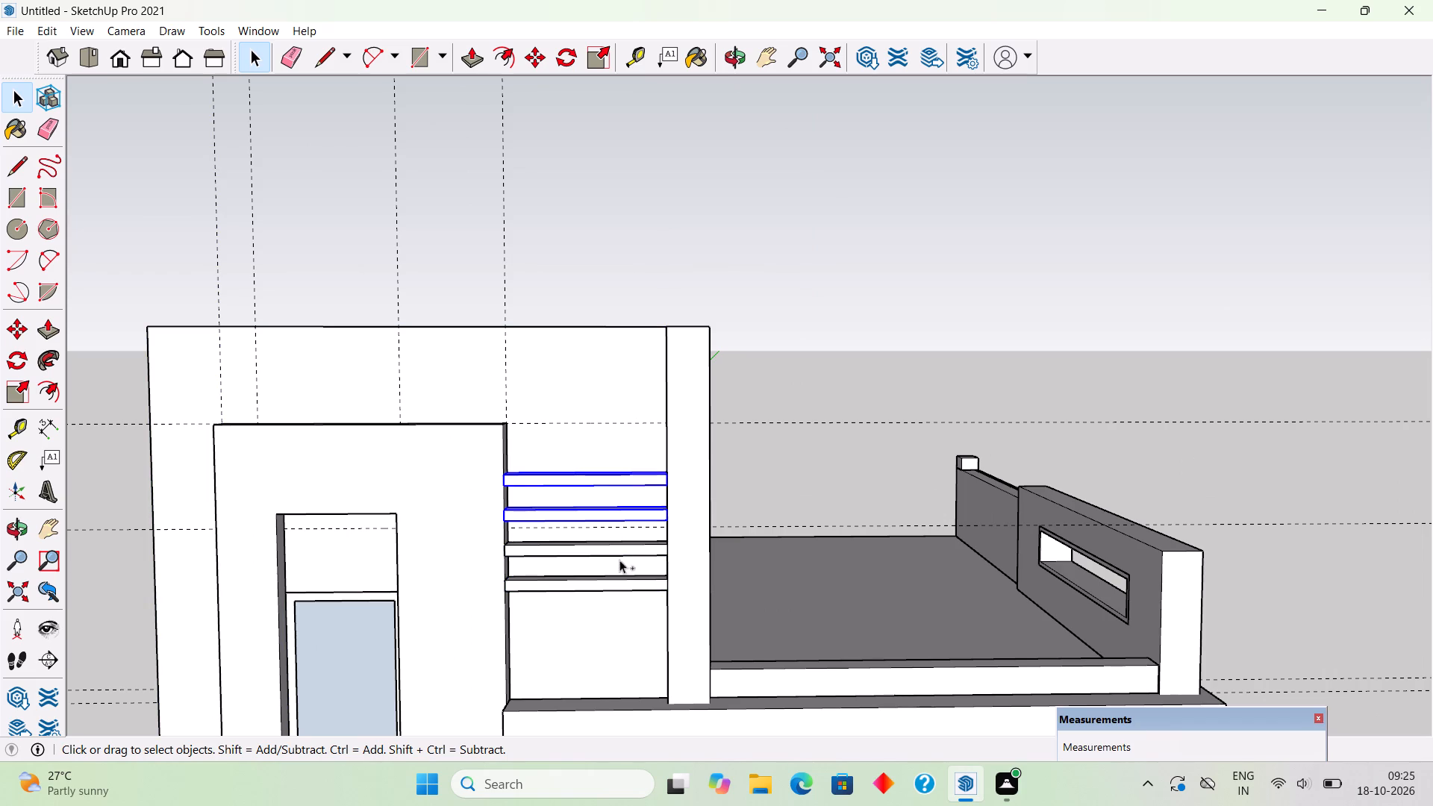
left_click(621, 549, "ctrl")
left_click(623, 585, "ctrl")
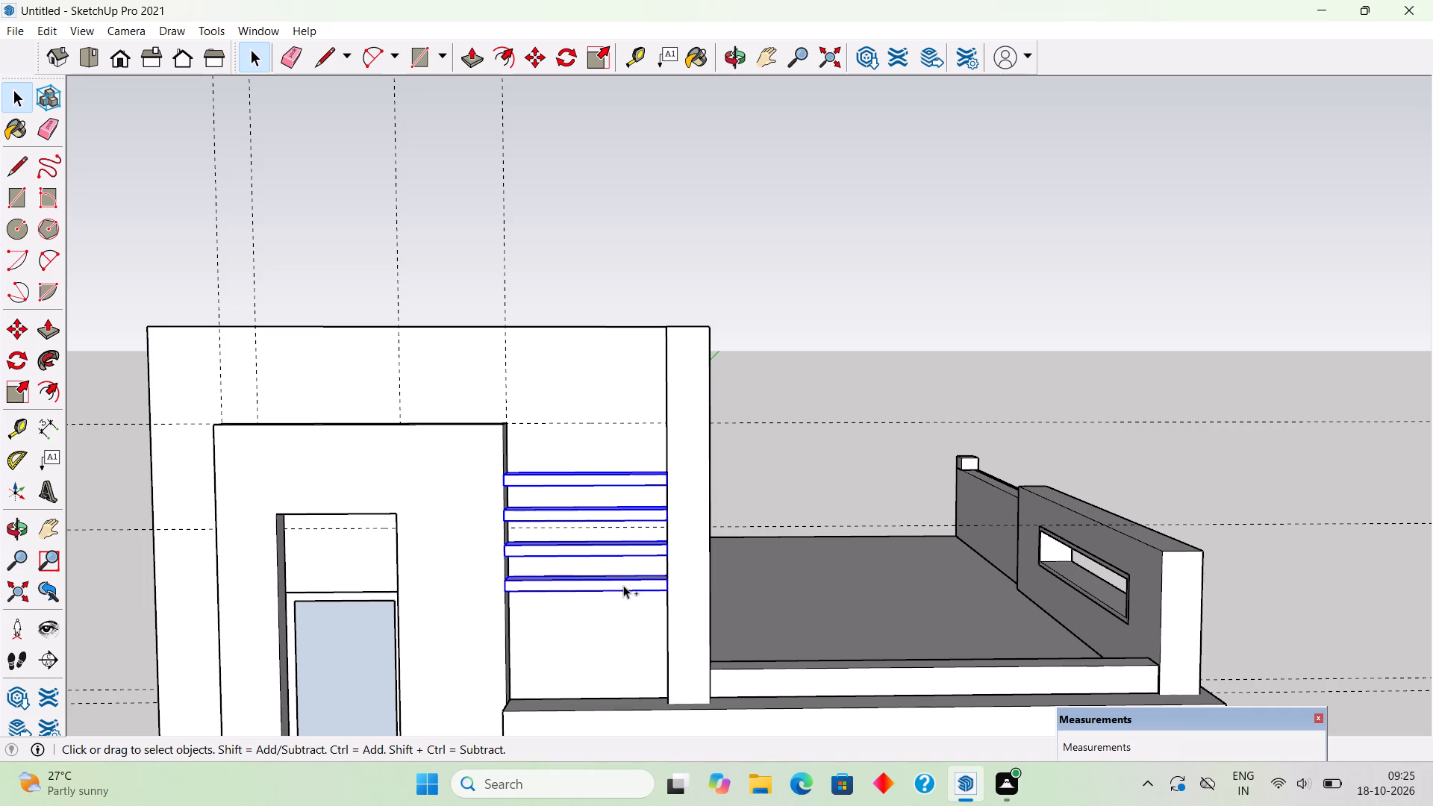
middle_click_drag(619, 575, 653, 391)
scroll(623, 412, "up", 5)
key("m")
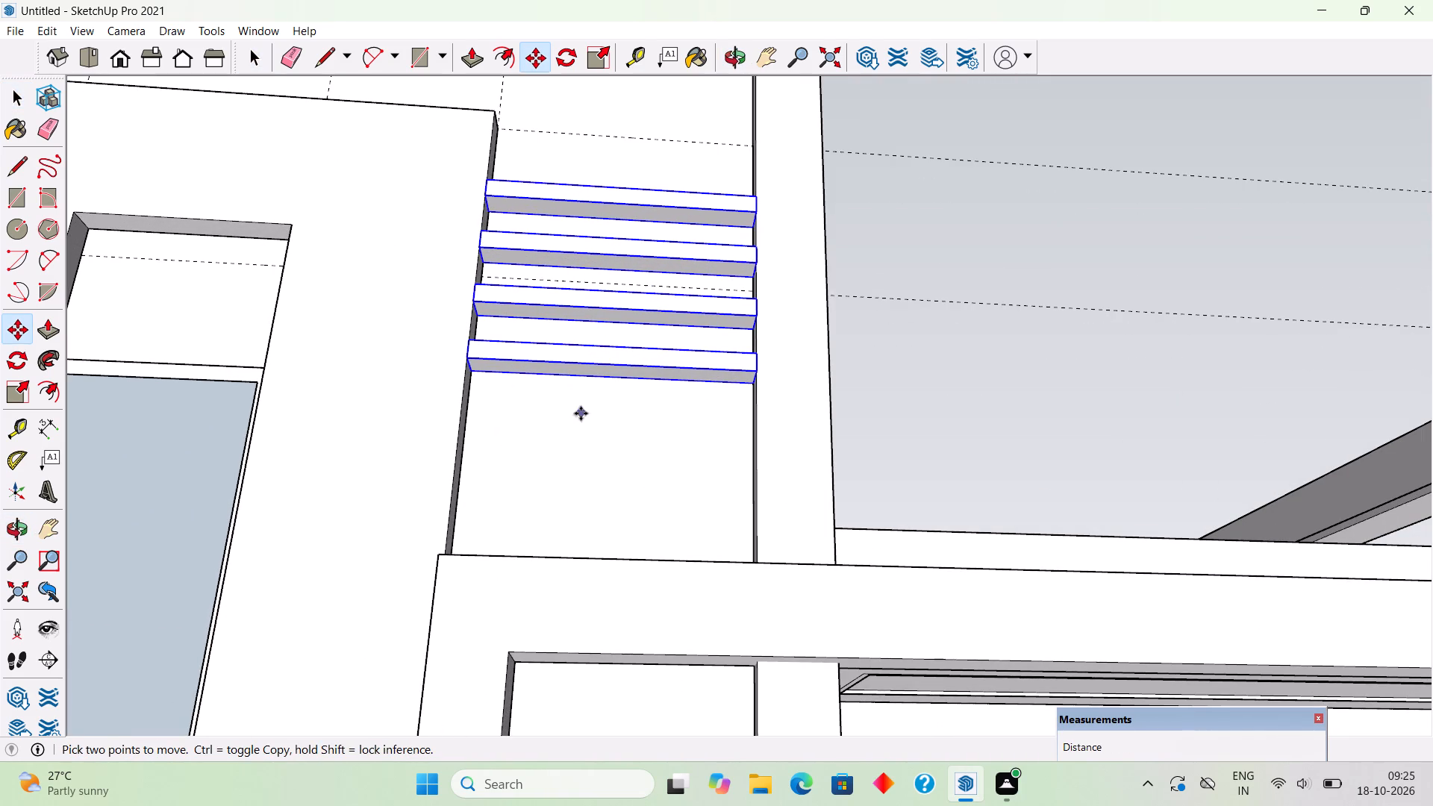
left_click(607, 372)
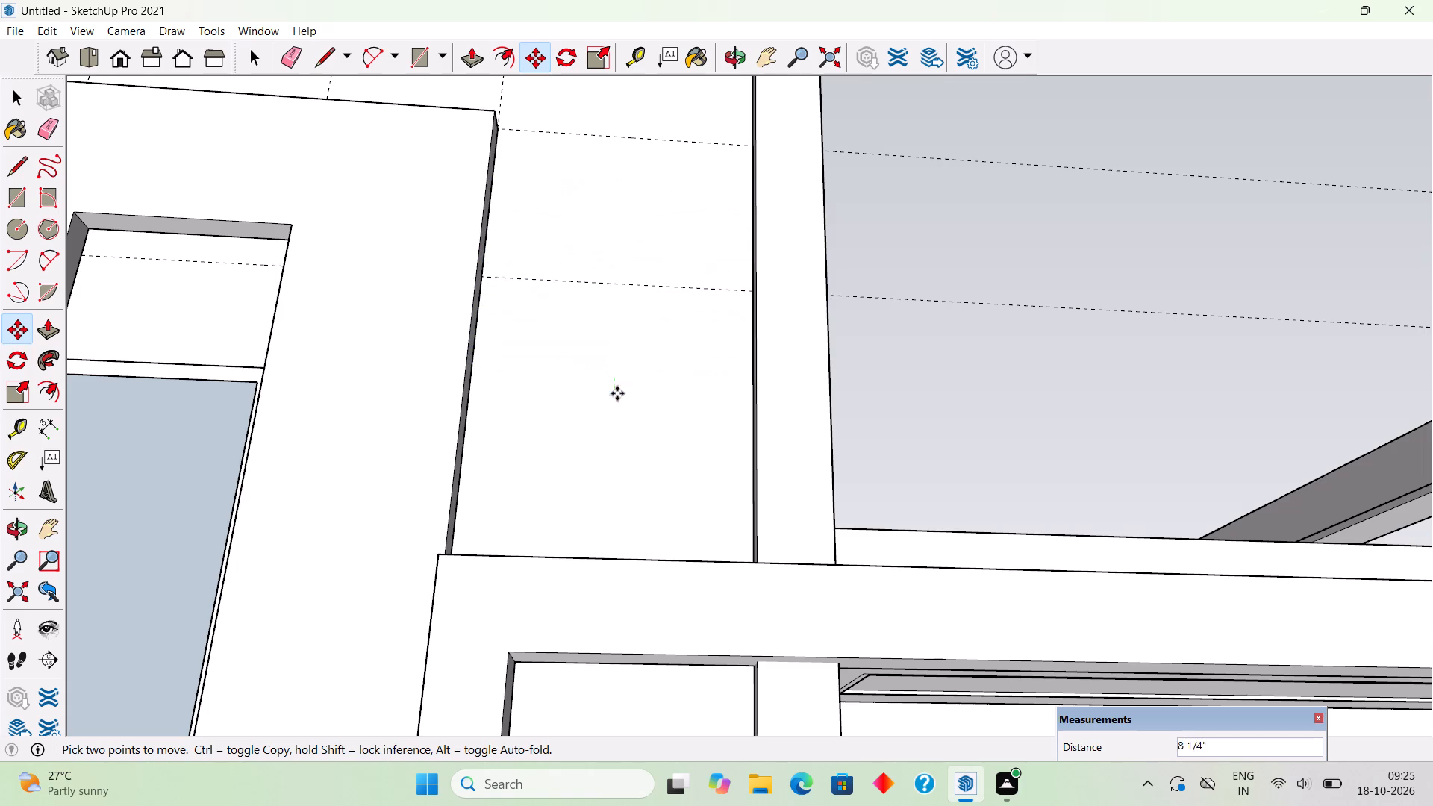
middle_click_drag(608, 529, 581, 651)
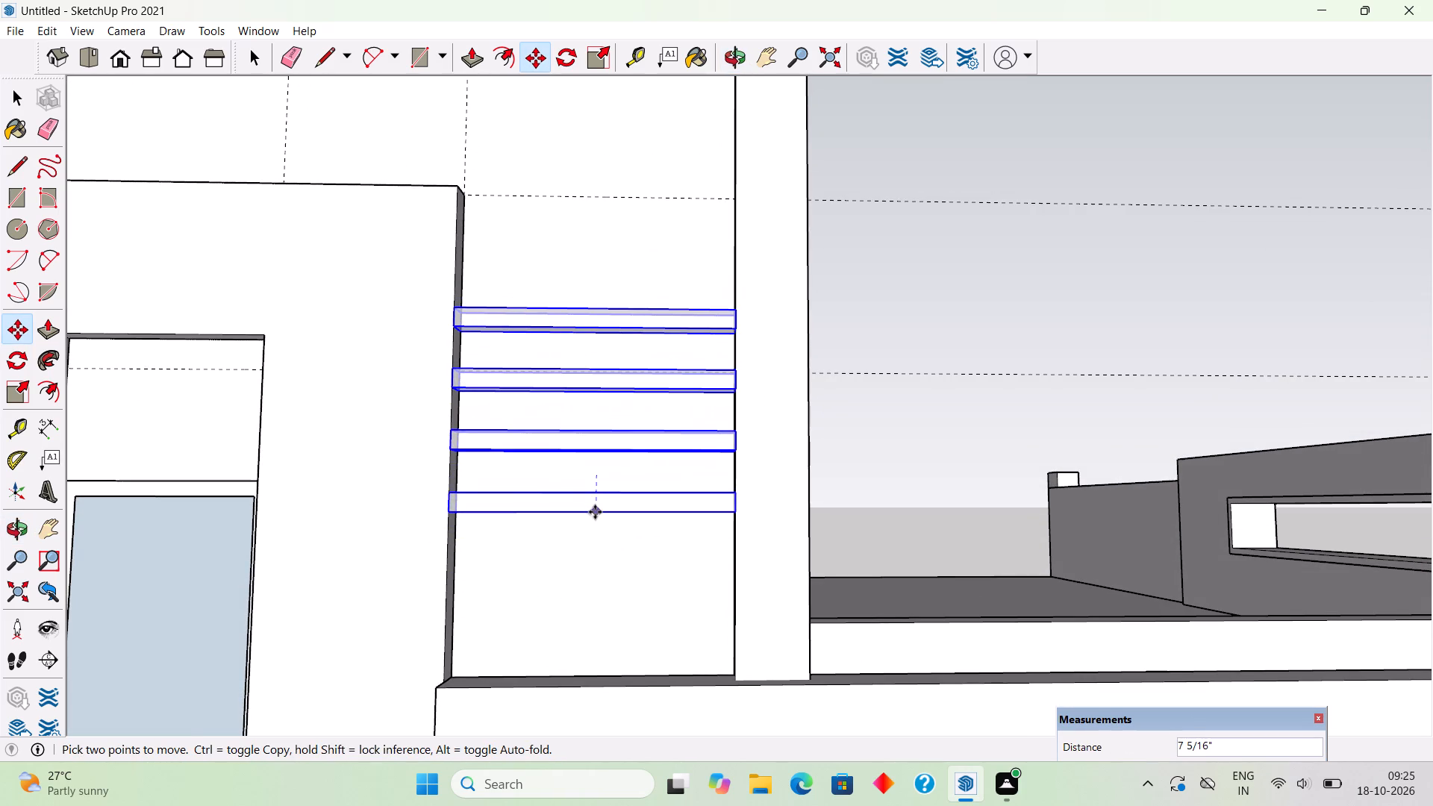
left_click(595, 512)
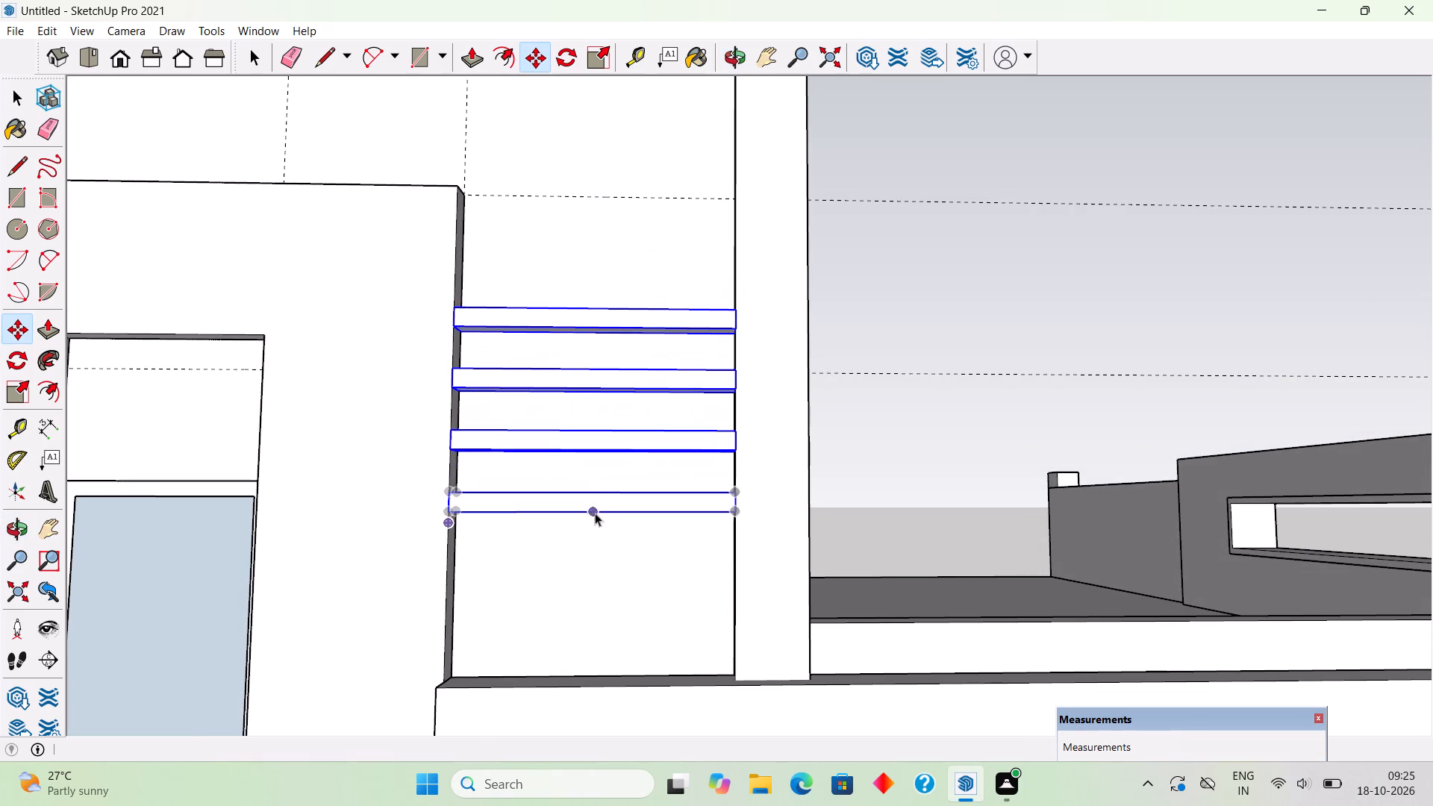
key("space")
left_click(892, 263)
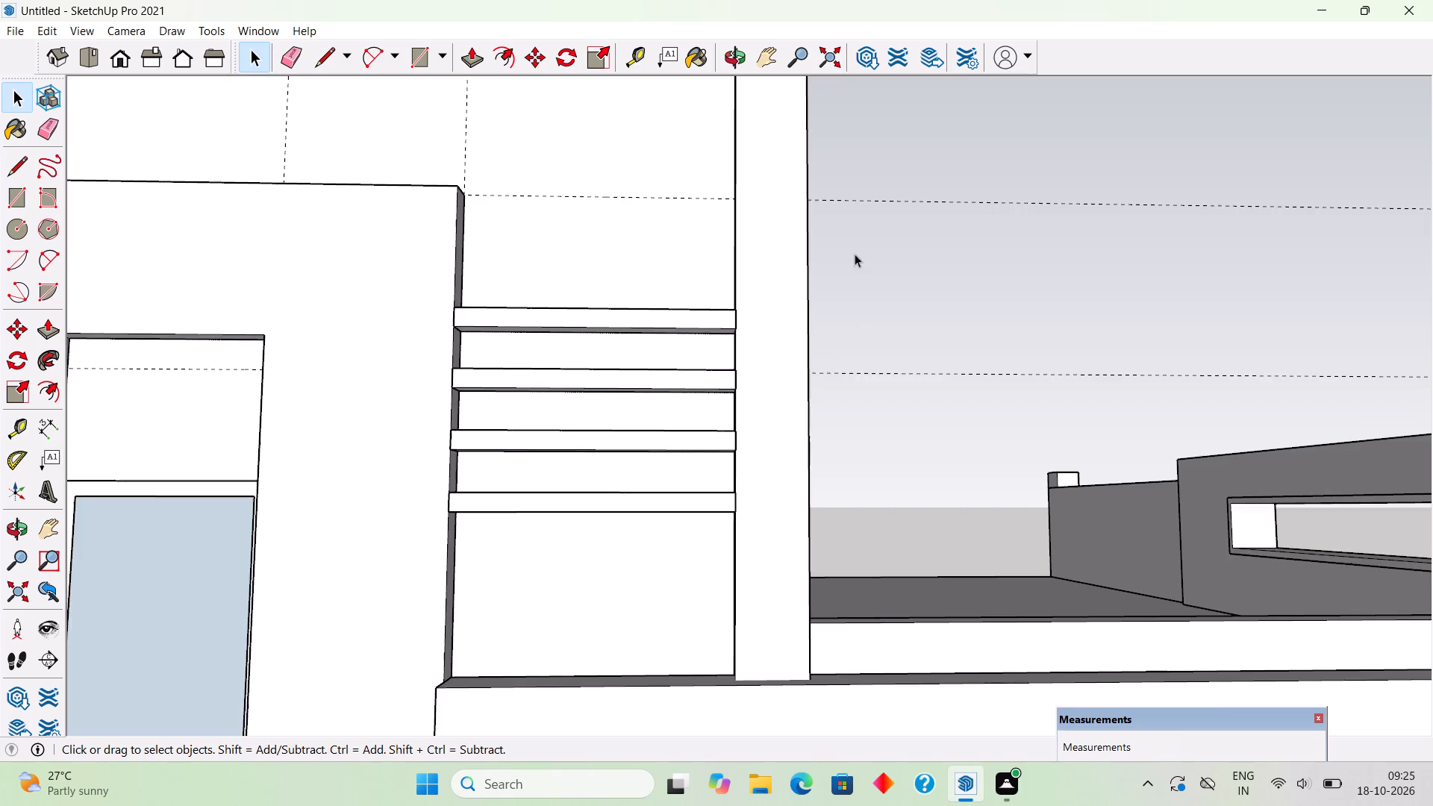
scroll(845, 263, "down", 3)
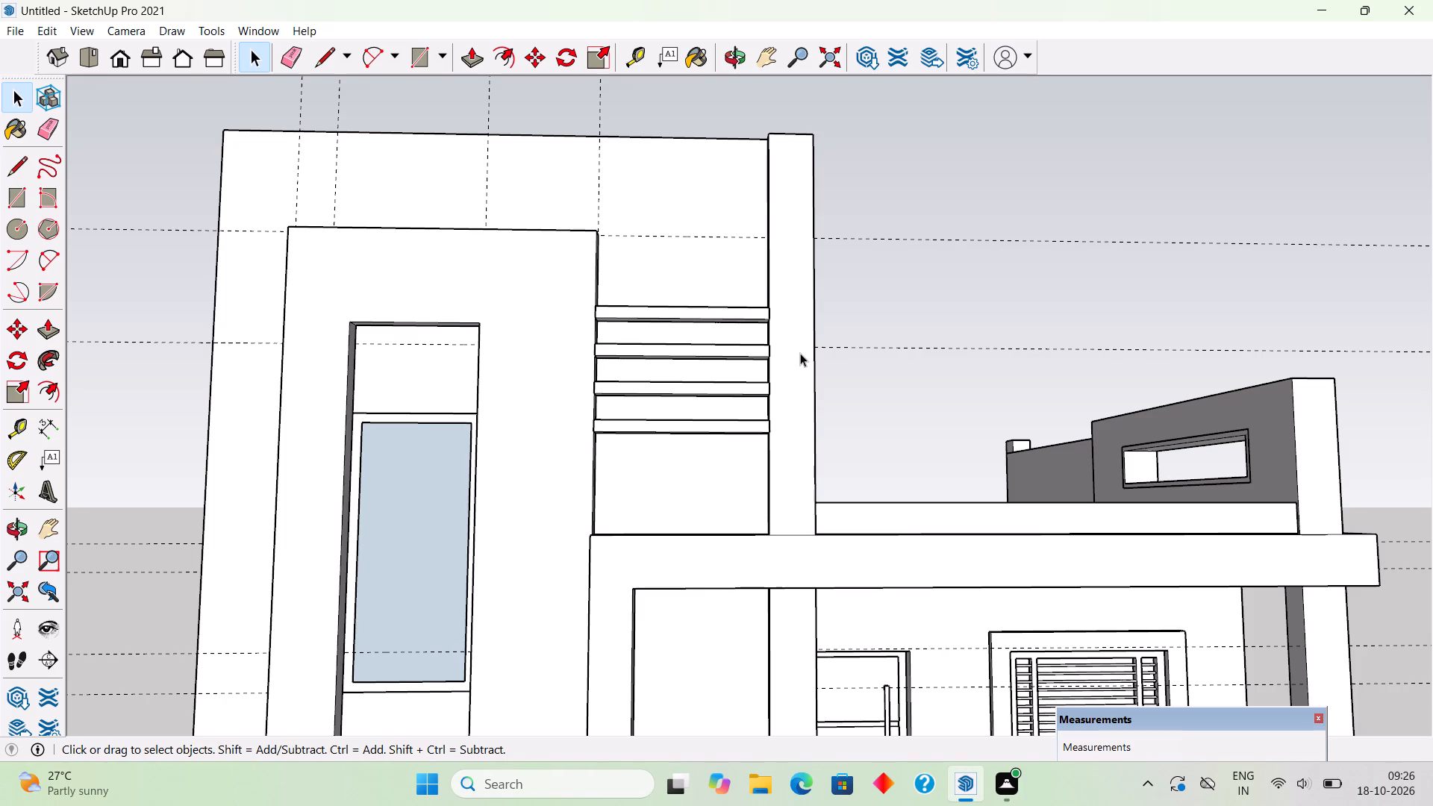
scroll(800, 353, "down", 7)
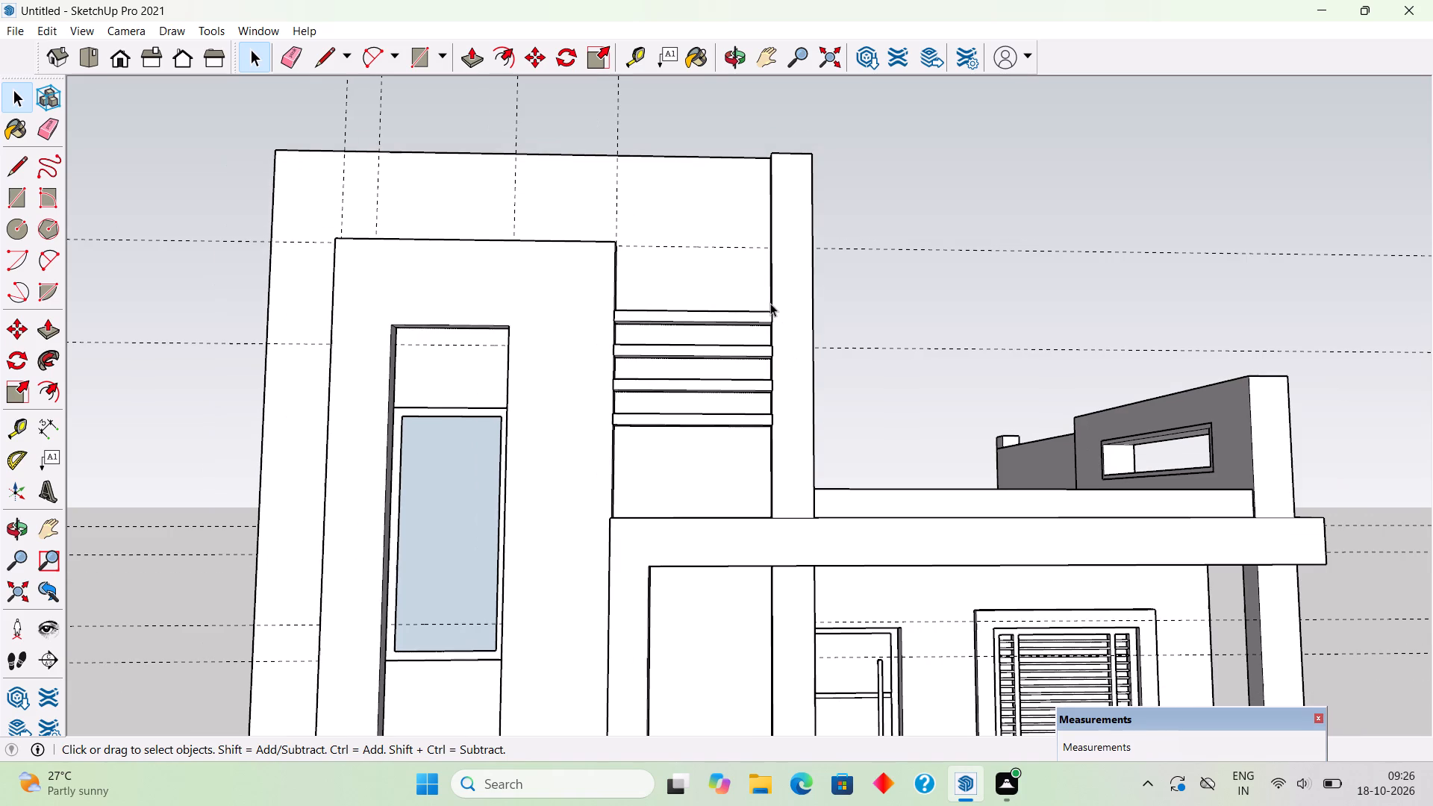
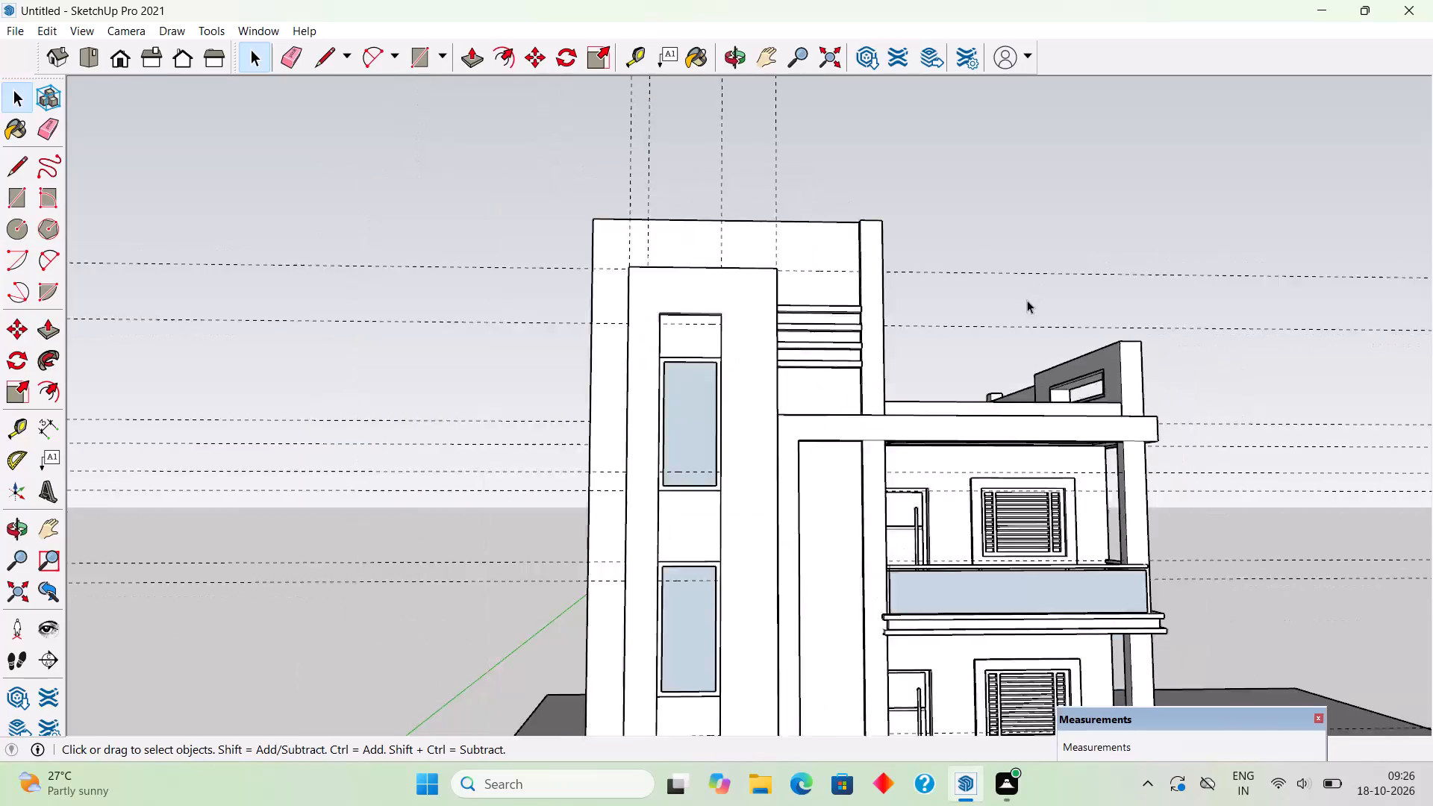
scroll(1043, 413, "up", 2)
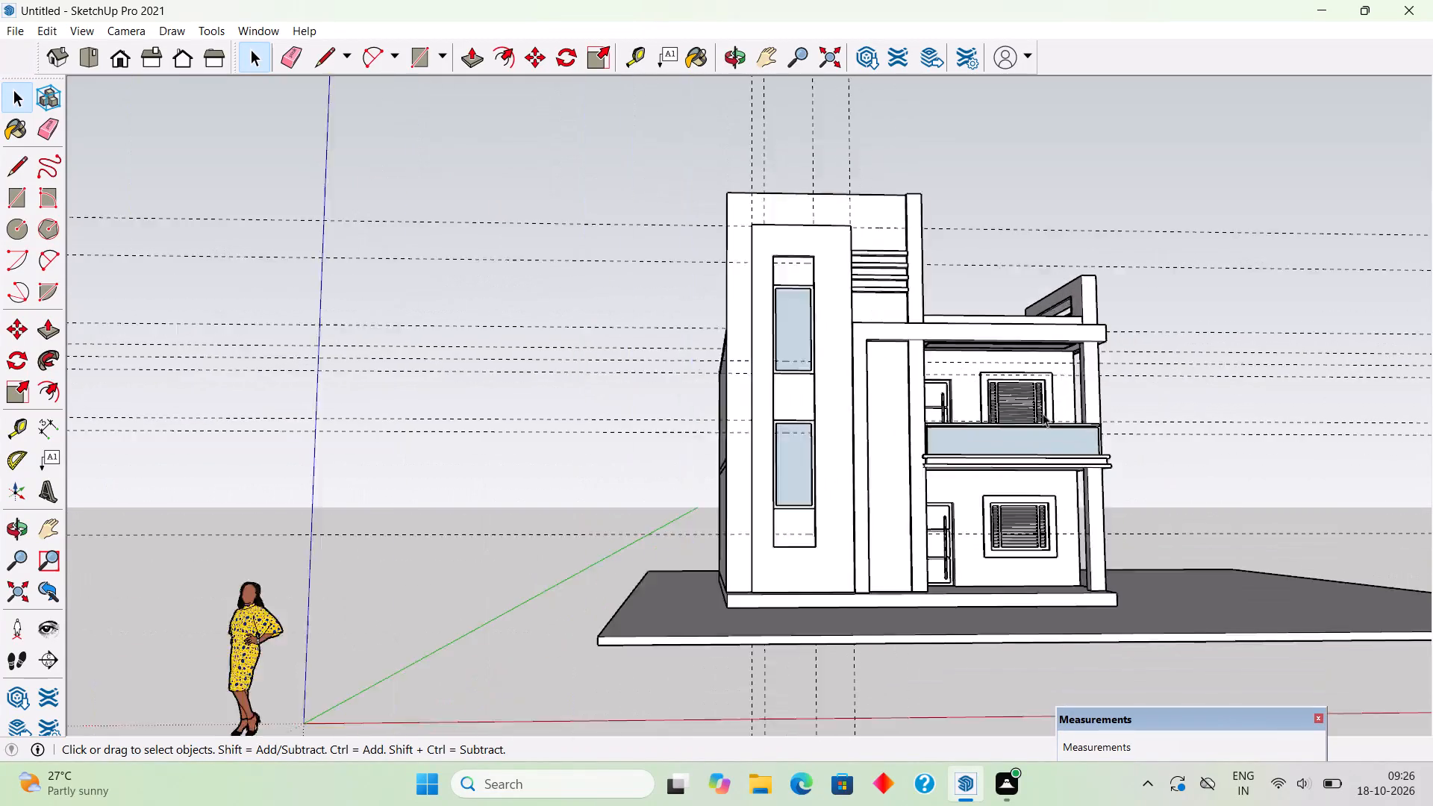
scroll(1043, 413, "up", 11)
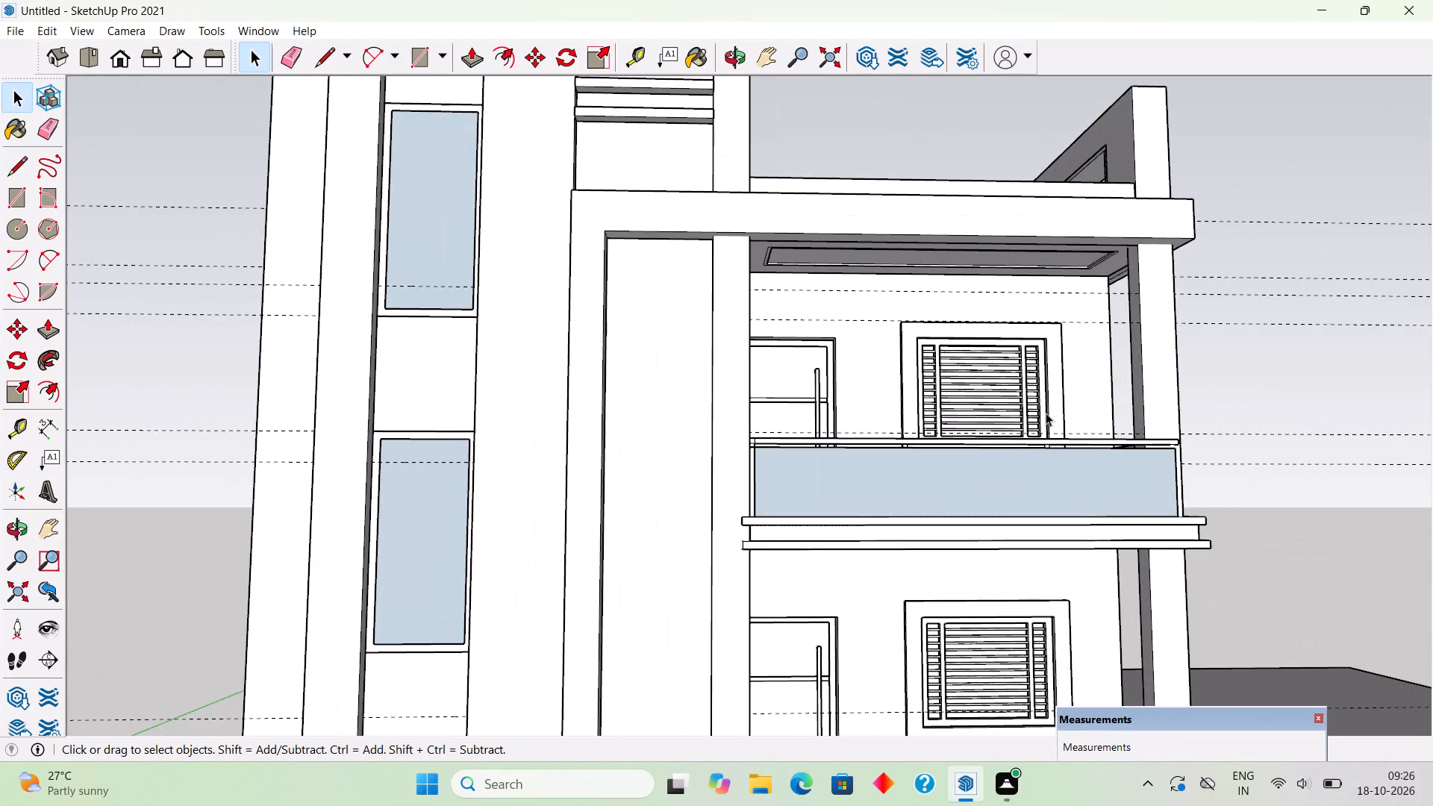
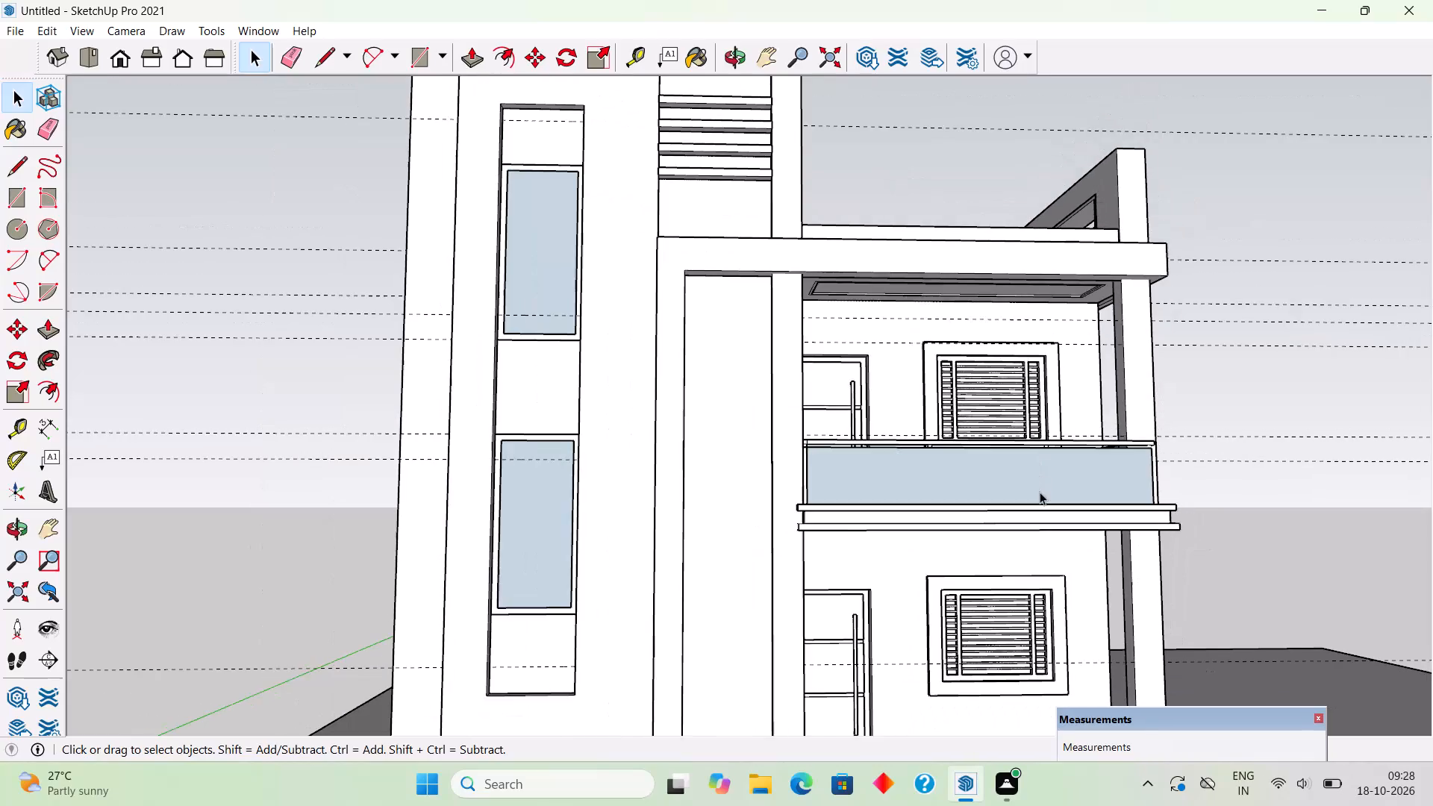
Examine the house's front and side facades, including the tower and balcony, from several angles and distances.
scroll(1045, 487, "up", 4)
scroll(1046, 487, "down", 10)
middle_click_drag(1042, 477, 794, 445)
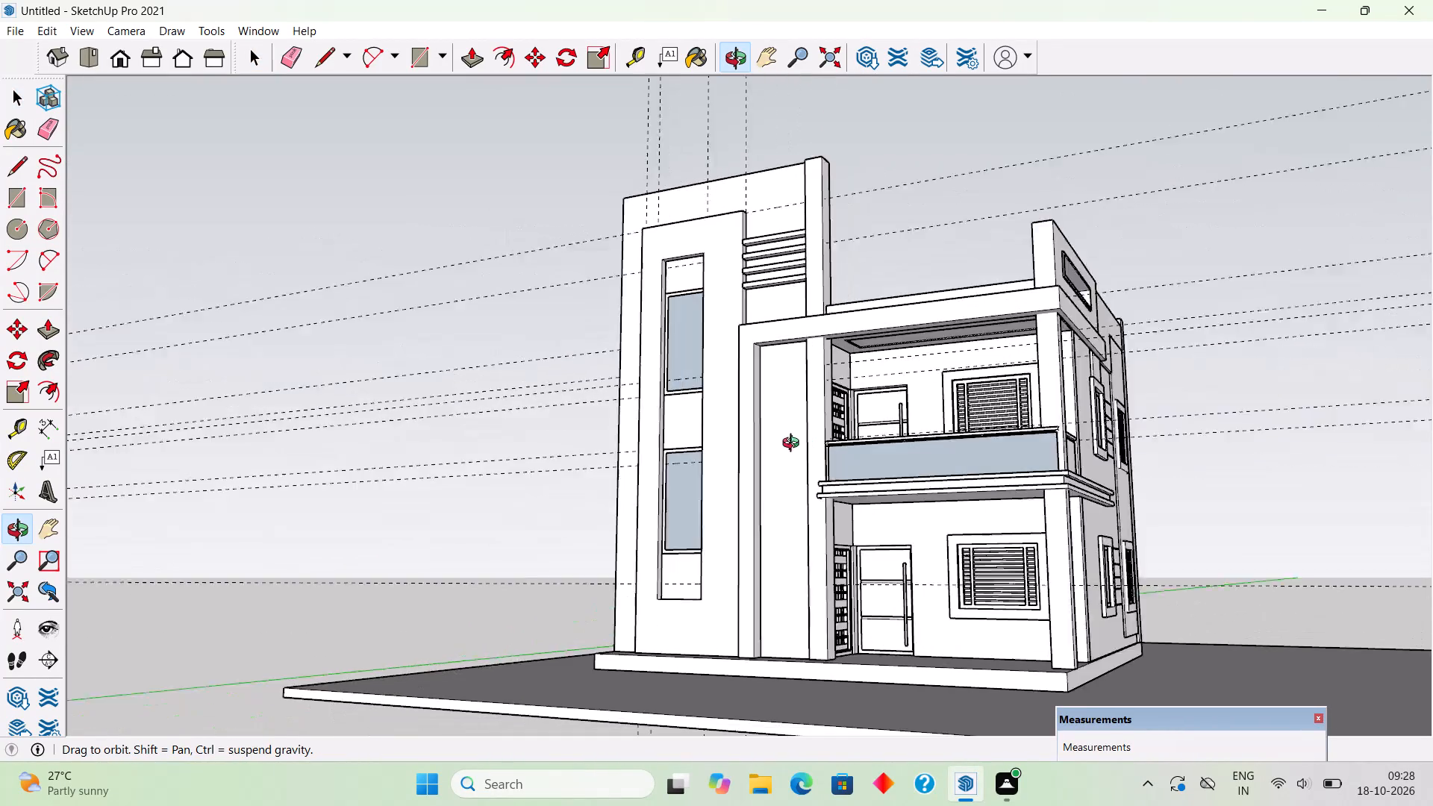
middle_click_drag(794, 445, 772, 505)
scroll(785, 446, "down", 1)
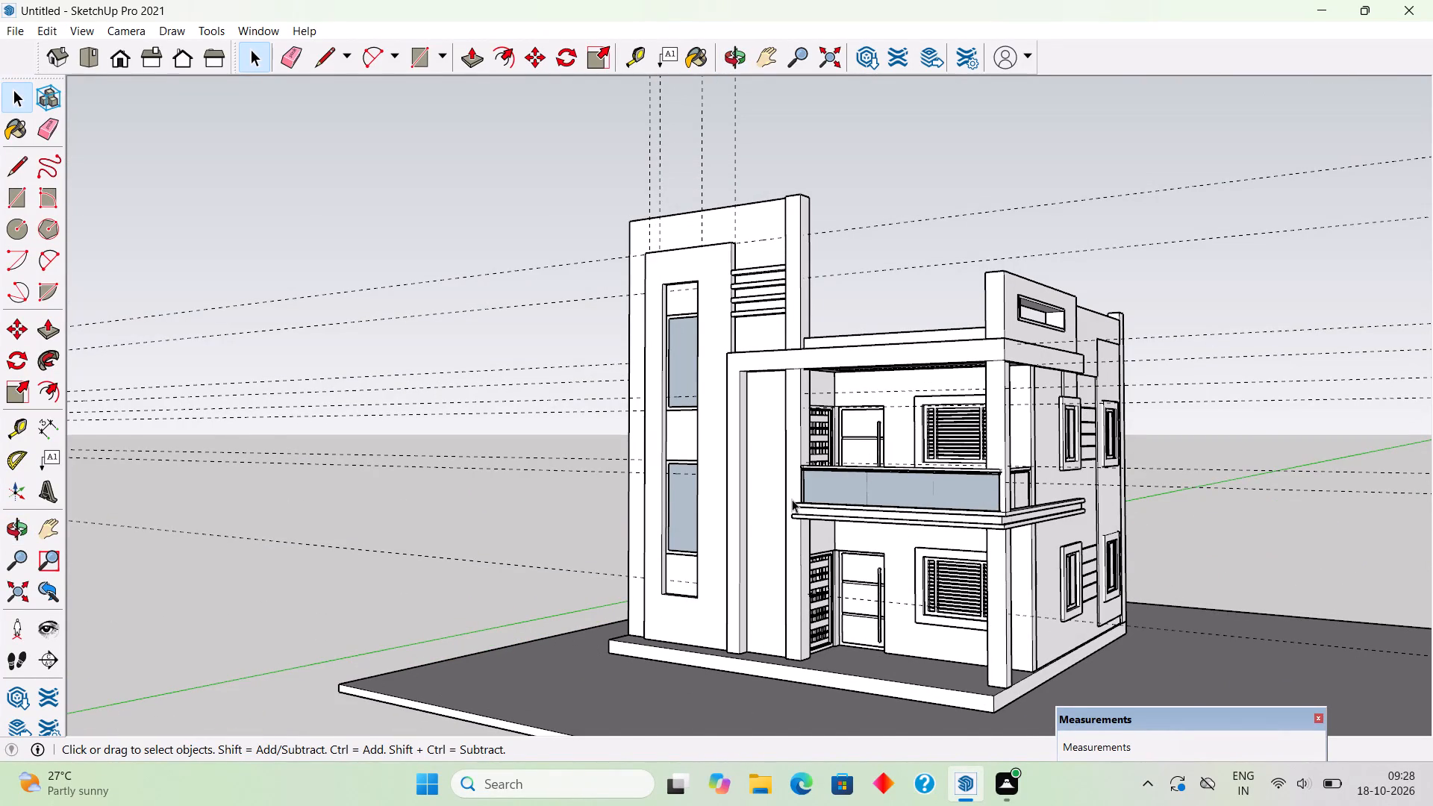
scroll(792, 499, "down", 3)
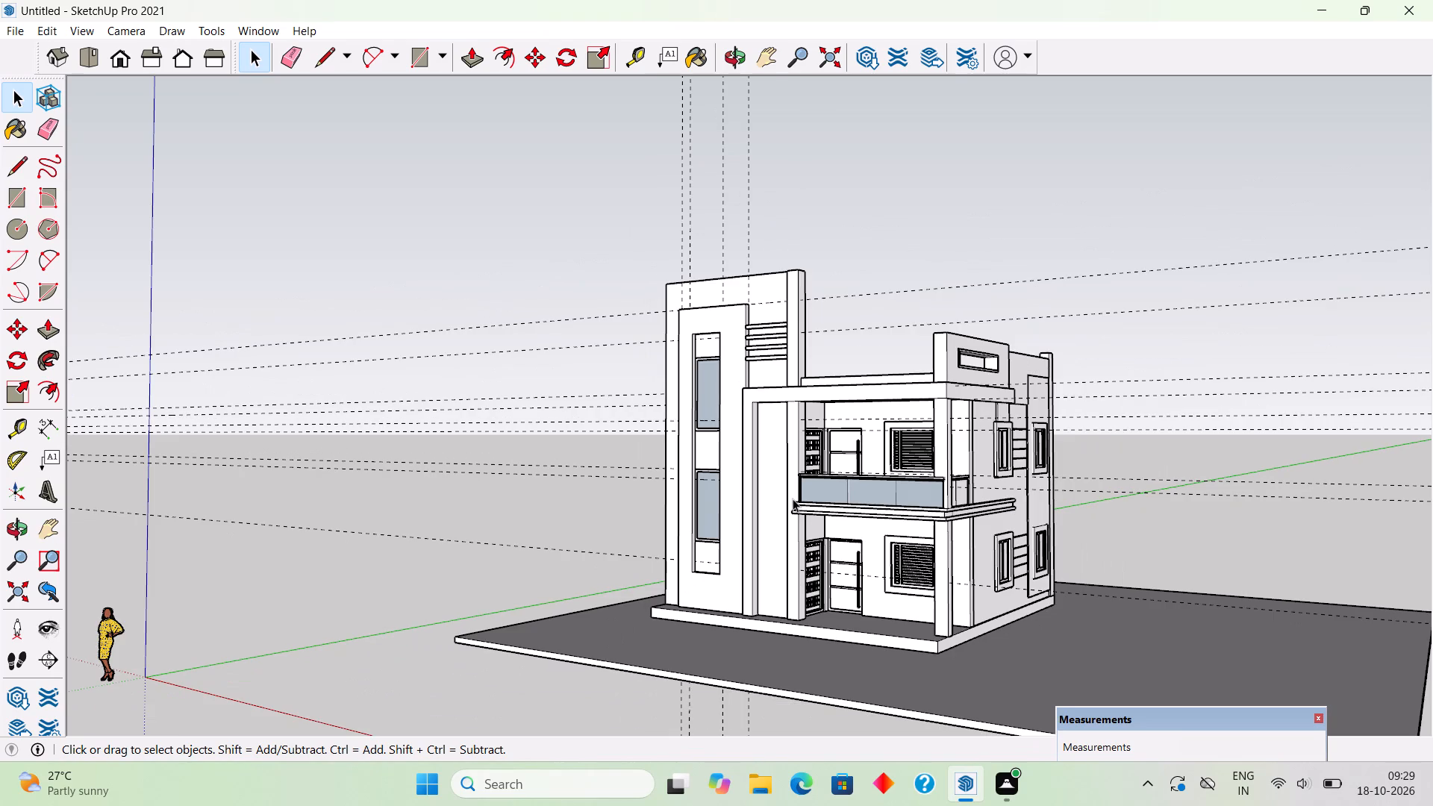
middle_click_drag(795, 489, 861, 480)
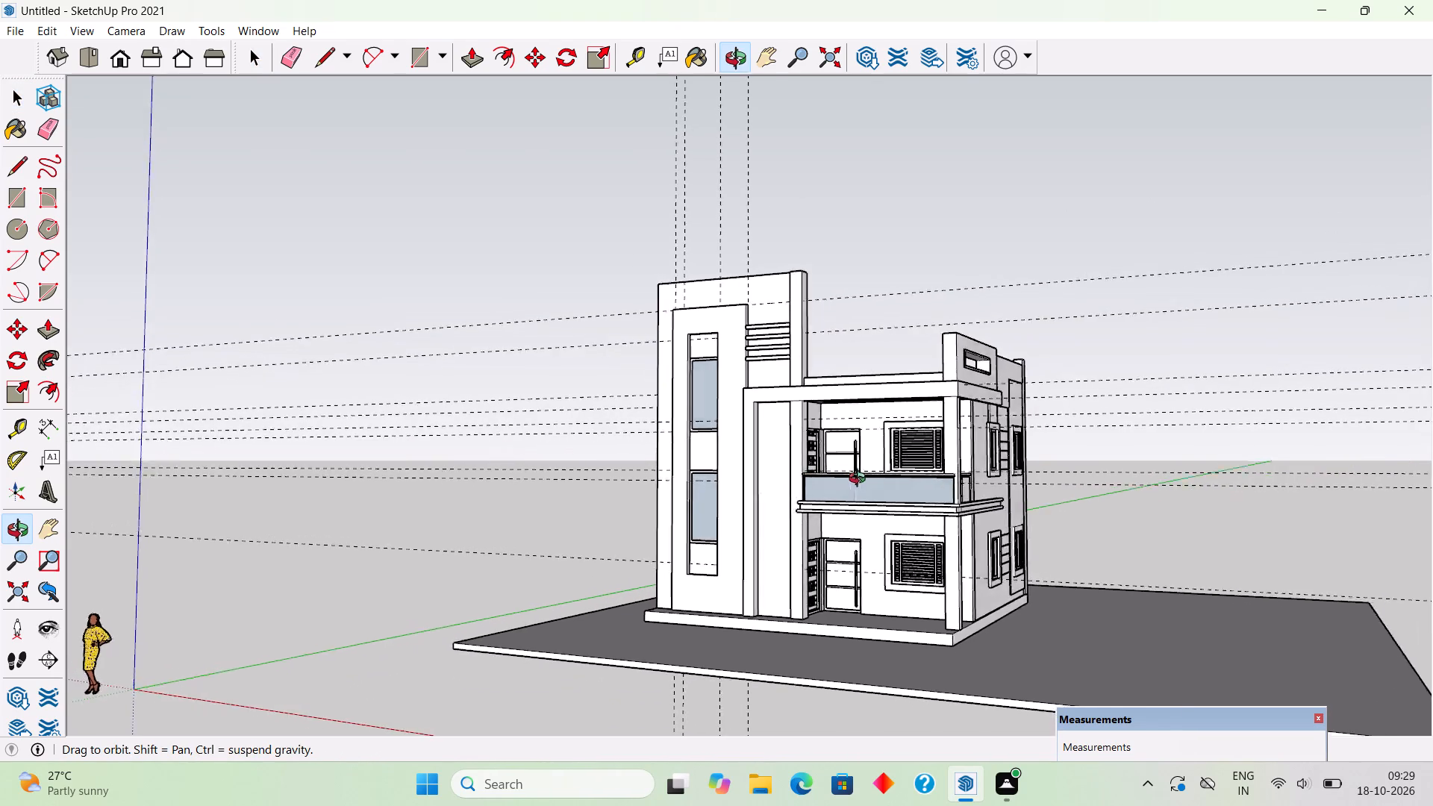
middle_click_drag(861, 480, 908, 487)
scroll(908, 487, "down", 1)
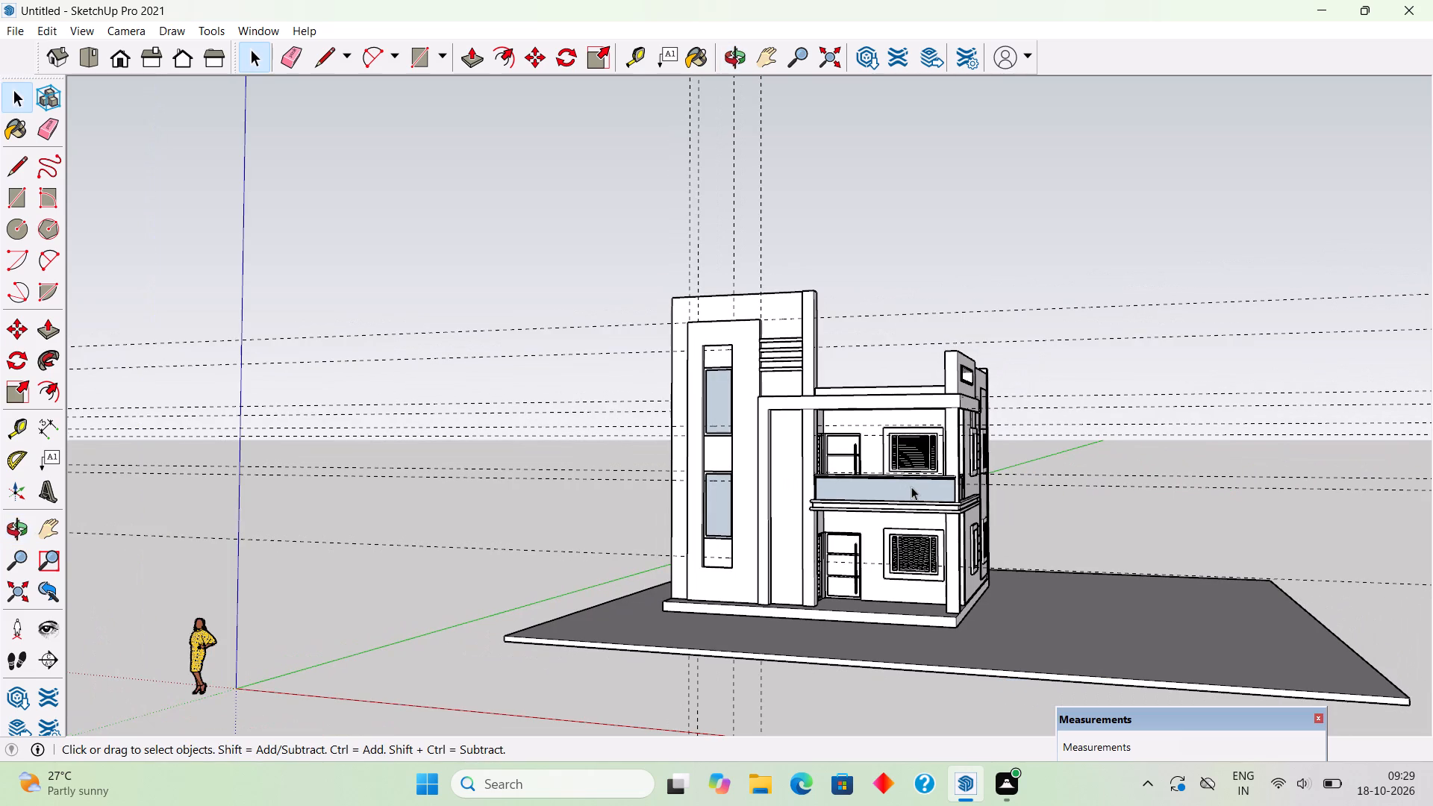
scroll(914, 484, "down", 3)
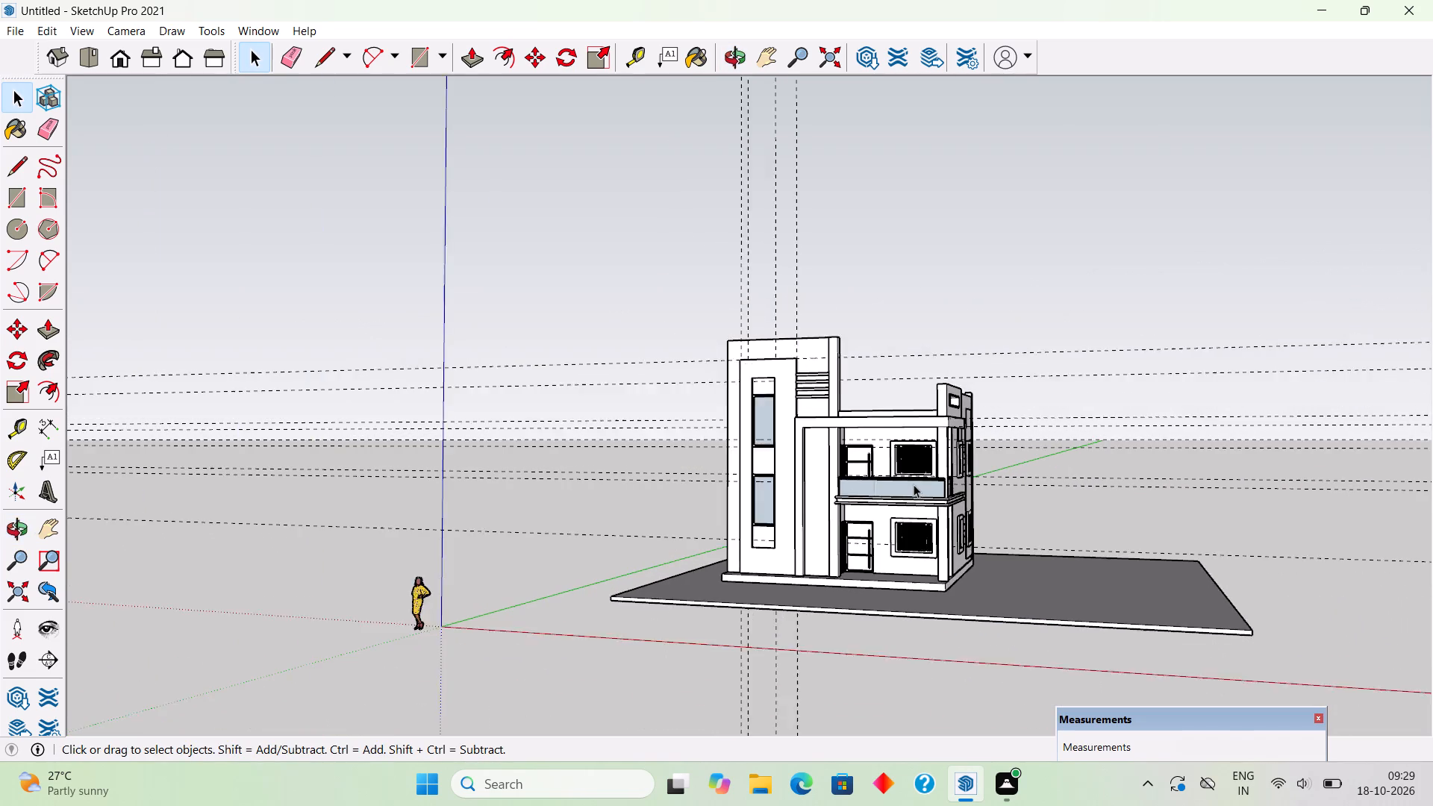
scroll(914, 484, "down", 1)
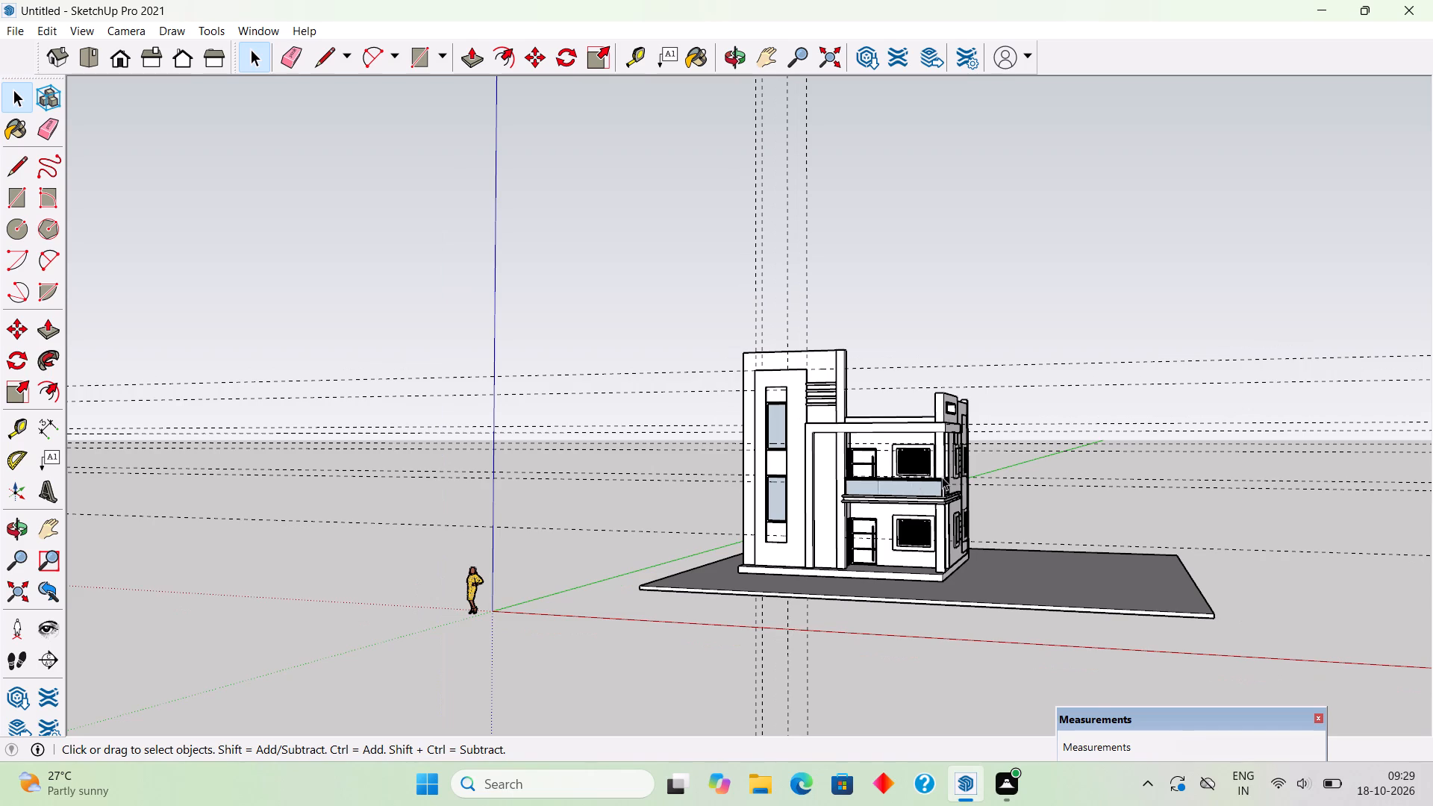
middle_click_drag(948, 475, 1022, 501)
middle_click_drag(933, 501, 1008, 519)
scroll(892, 456, "up", 6)
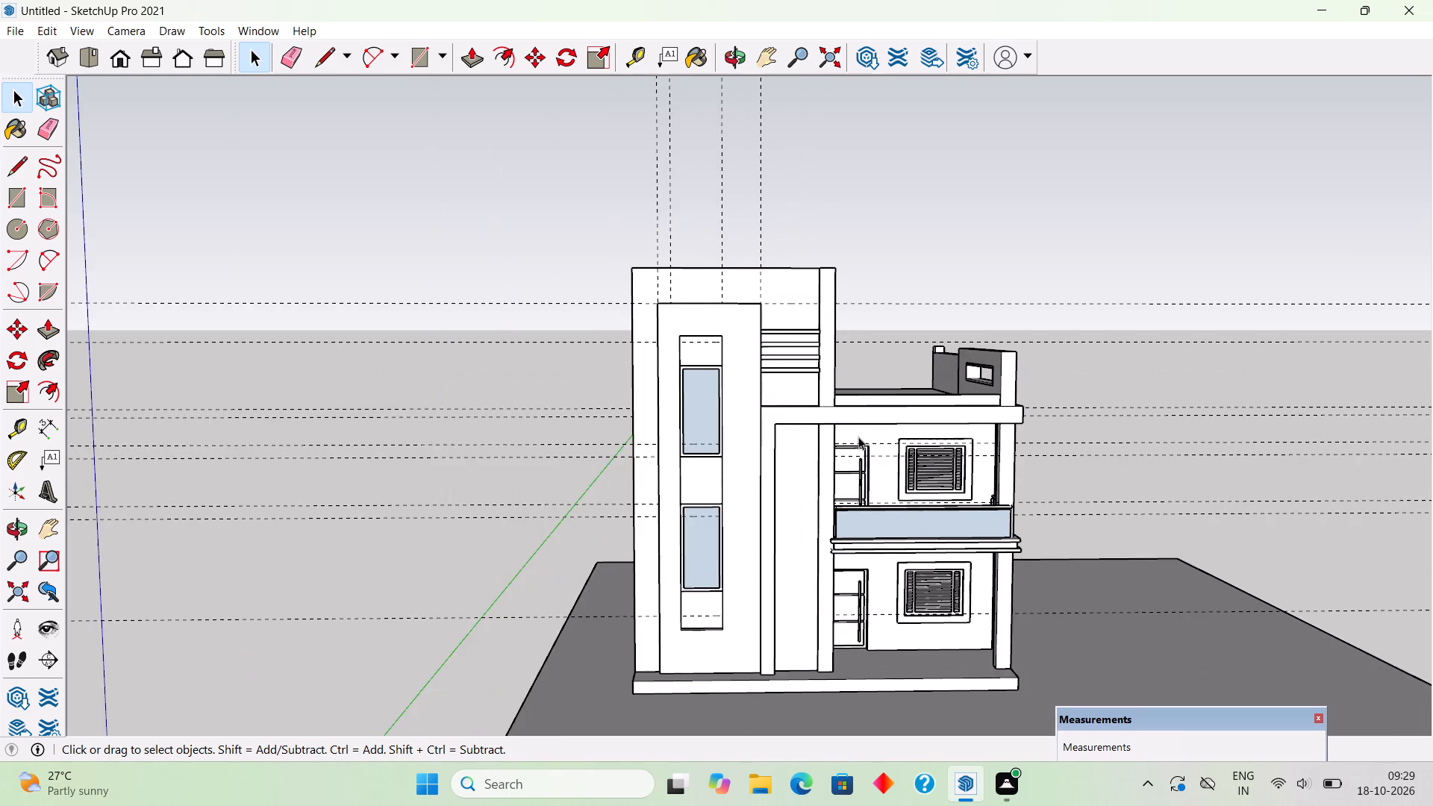
middle_click_drag(857, 448, 1035, 467)
scroll(881, 431, "up", 4)
middle_click_drag(867, 428, 761, 360)
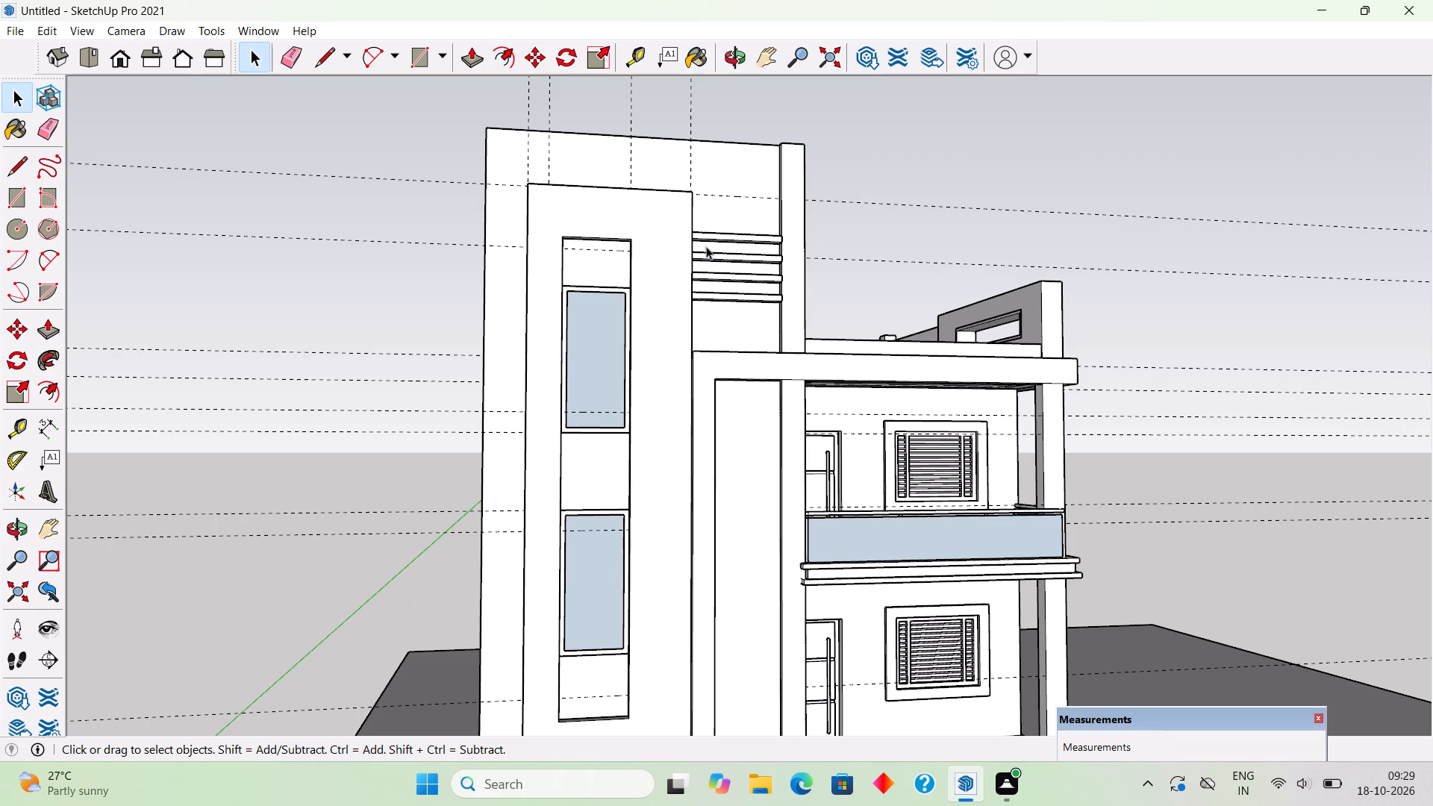
scroll(678, 275, "down", 2)
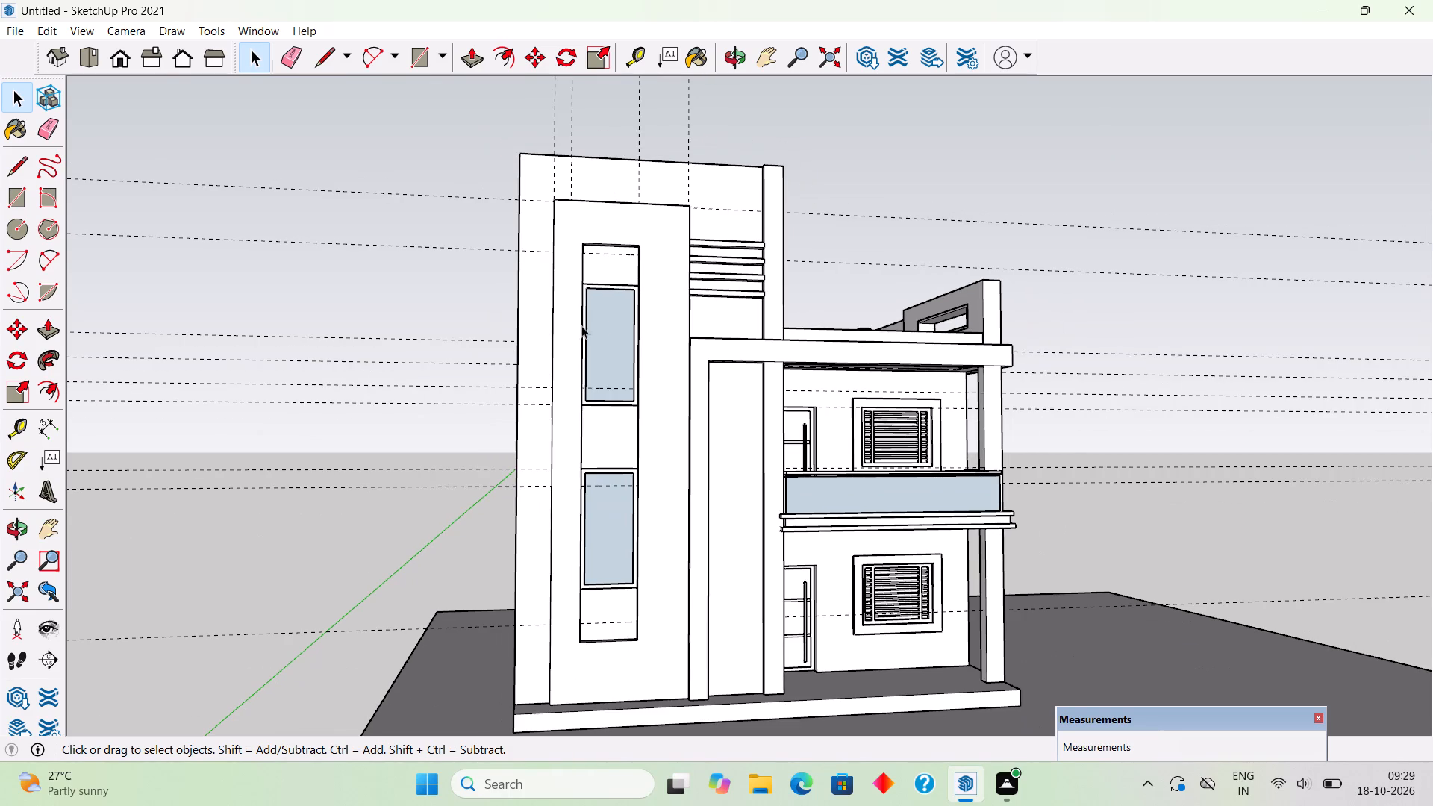
Draw a full-height rectangle, about 29' 3" tall, on the strip beside the tower's window panel and extrude it 8".
middle_click_drag(535, 278, 556, 352)
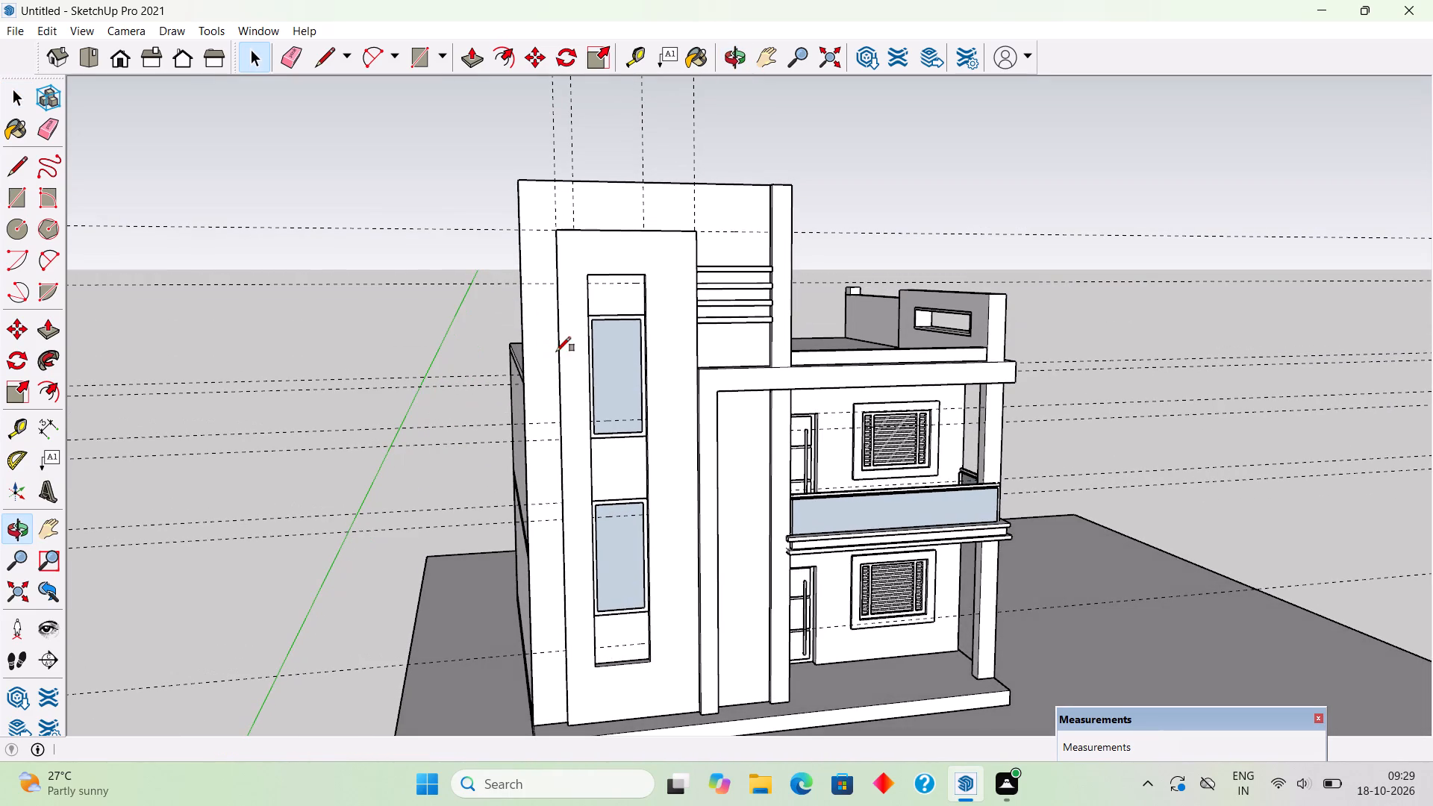
key("r")
left_click(519, 233)
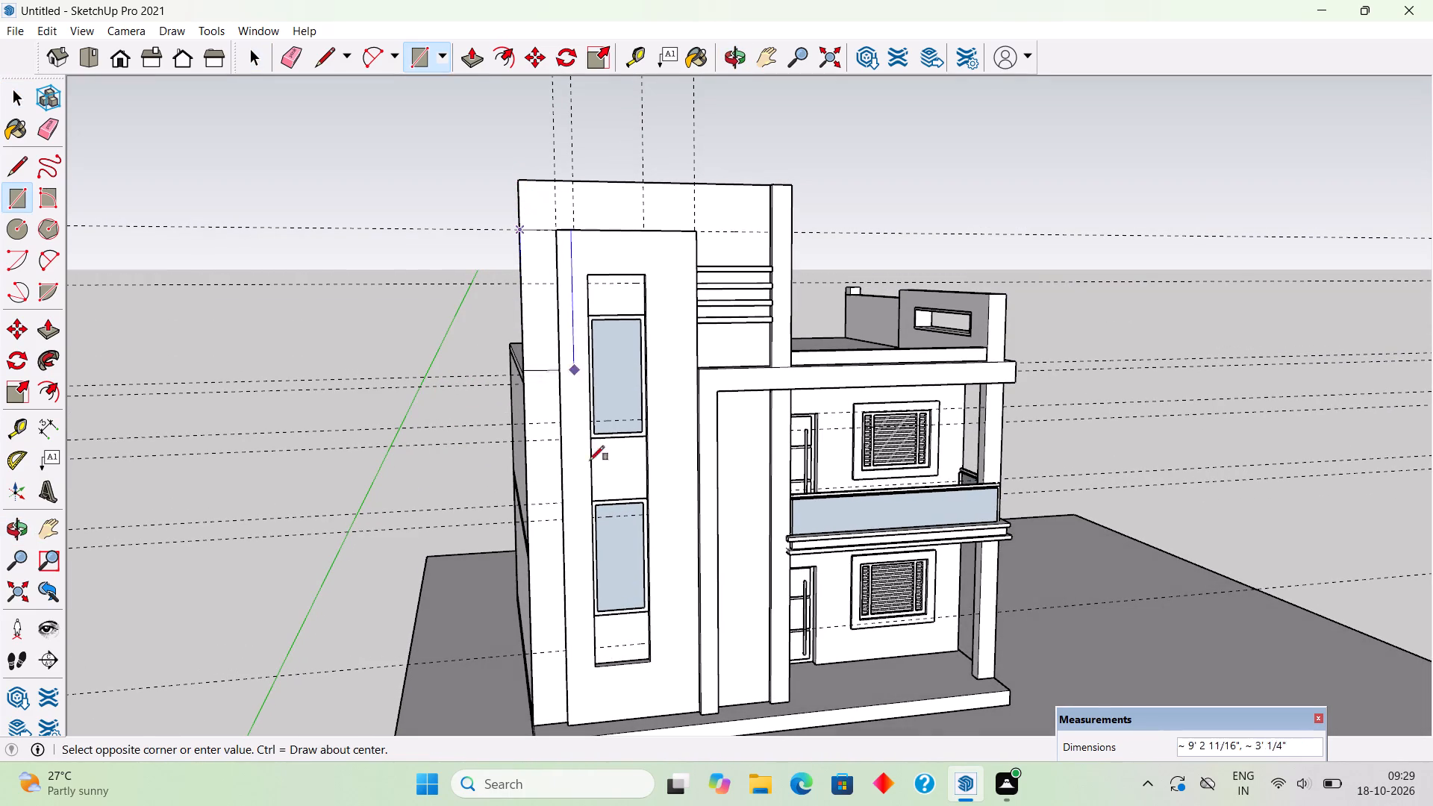
scroll(565, 682, "up", 6)
scroll(608, 458, "down", 6)
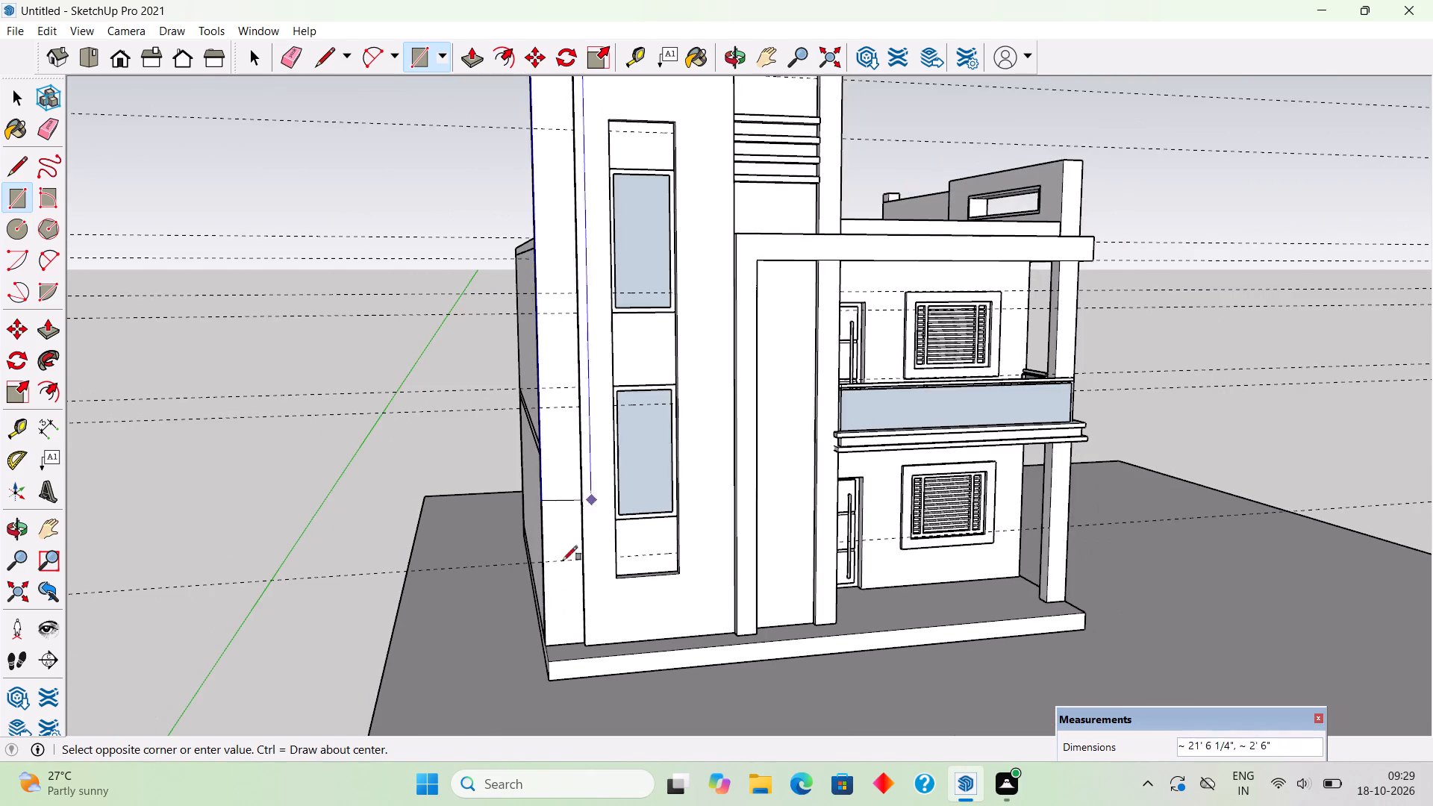
scroll(546, 641, "up", 15)
scroll(610, 642, "up", 3)
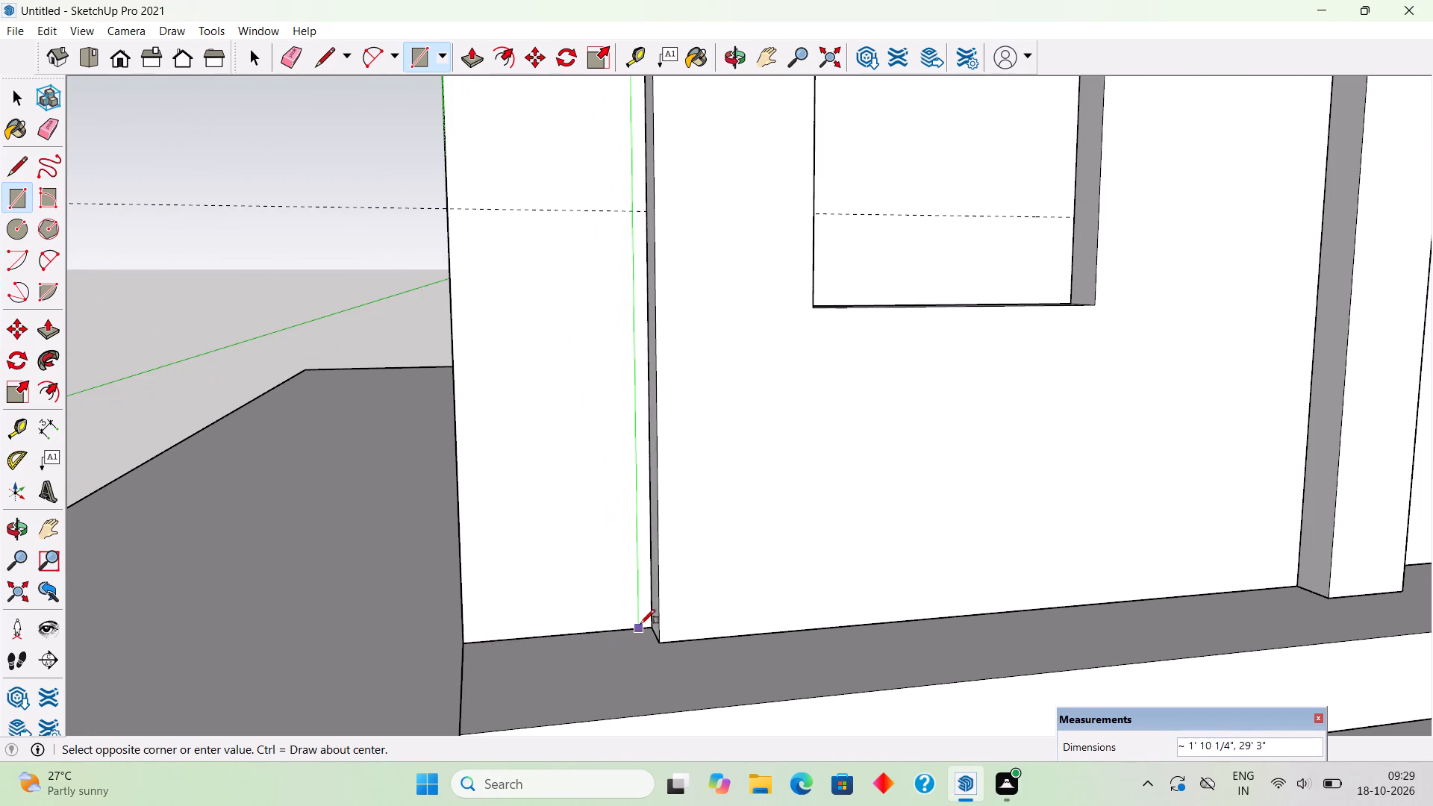
left_click(648, 624)
key("p")
left_click(623, 604)
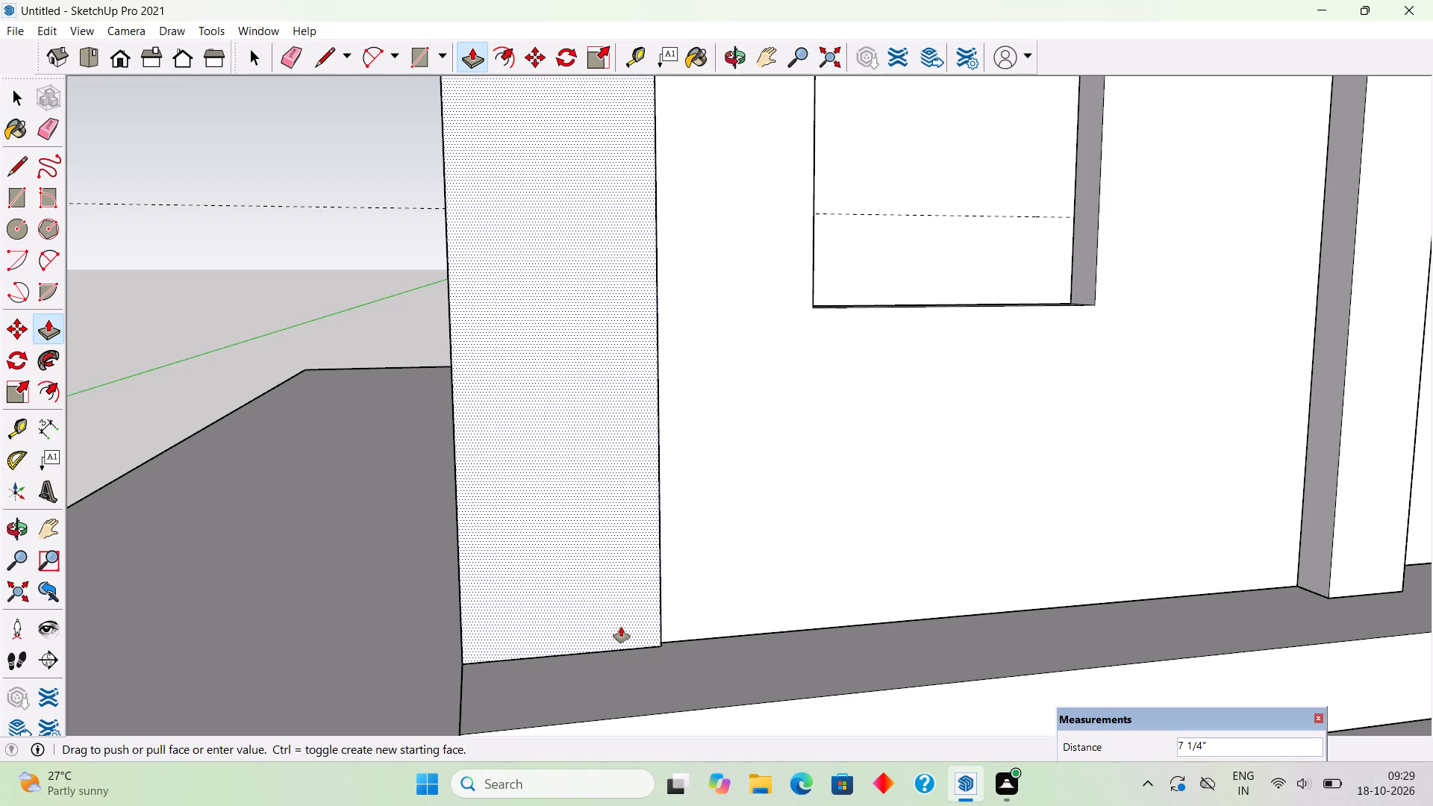
type("8\"")
key("Return")
key("space")
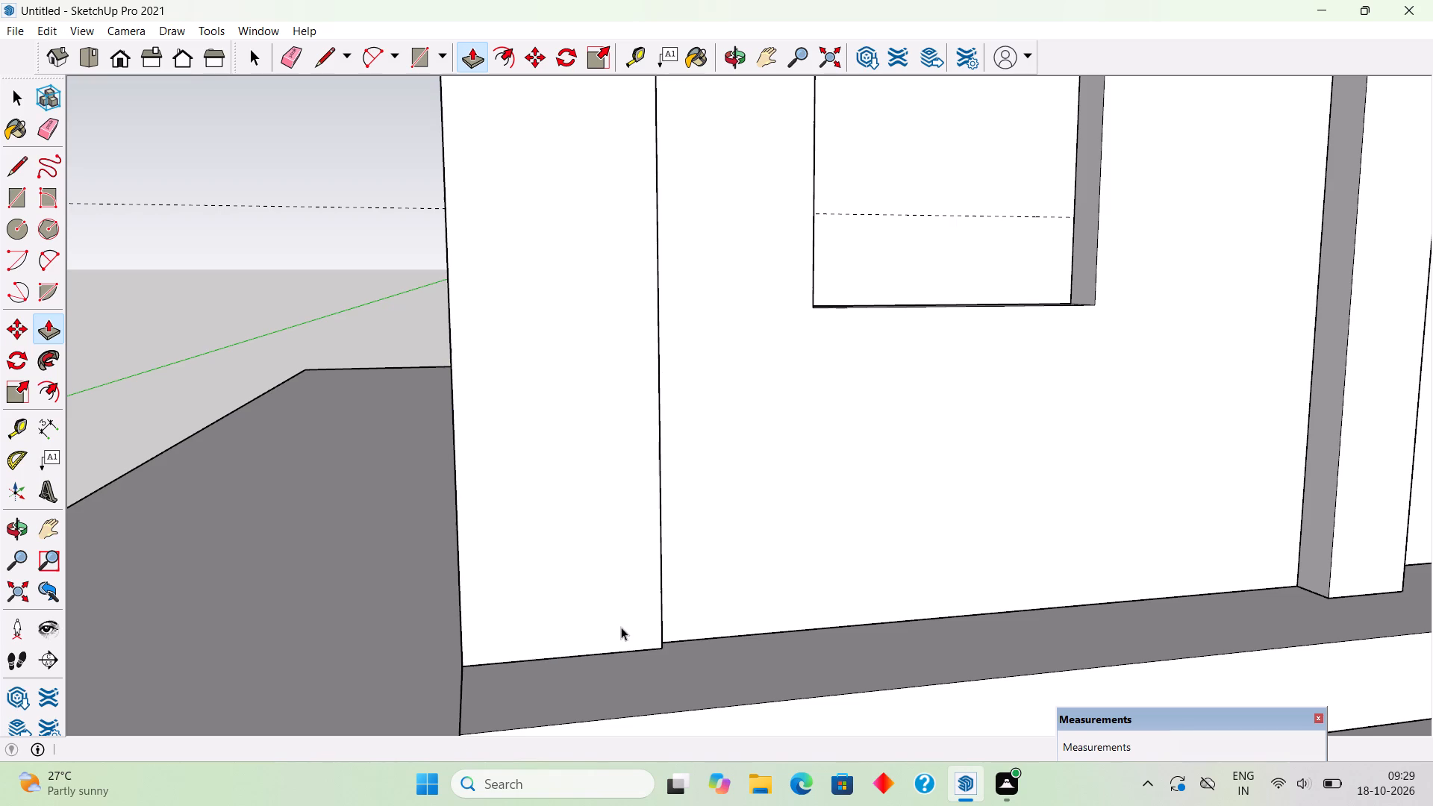
Make the extruded vertical strip at the tower's outer edge a group.
double_click(621, 627)
left_click(621, 627)
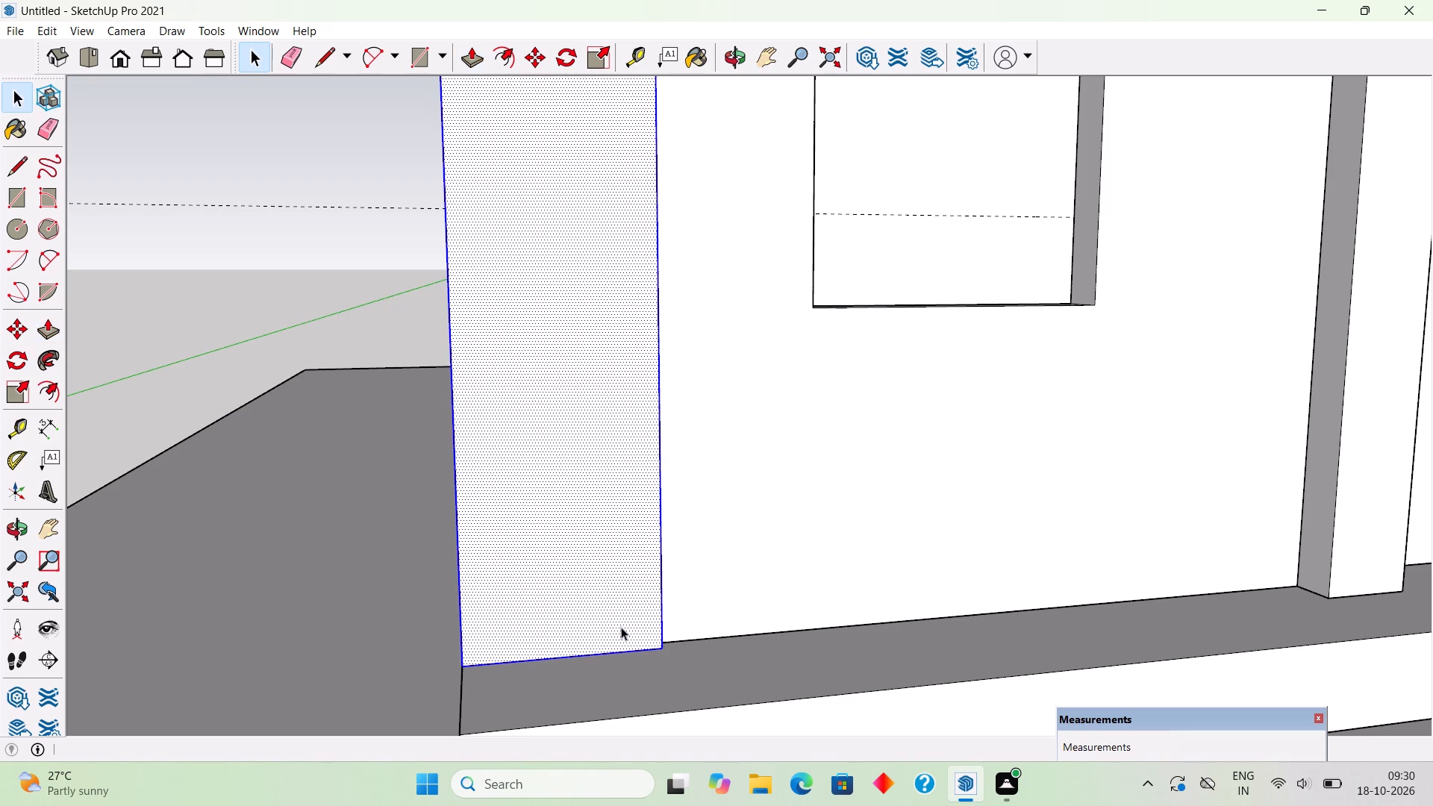
middle_click_drag(587, 626, 390, 584)
triple_click(435, 513)
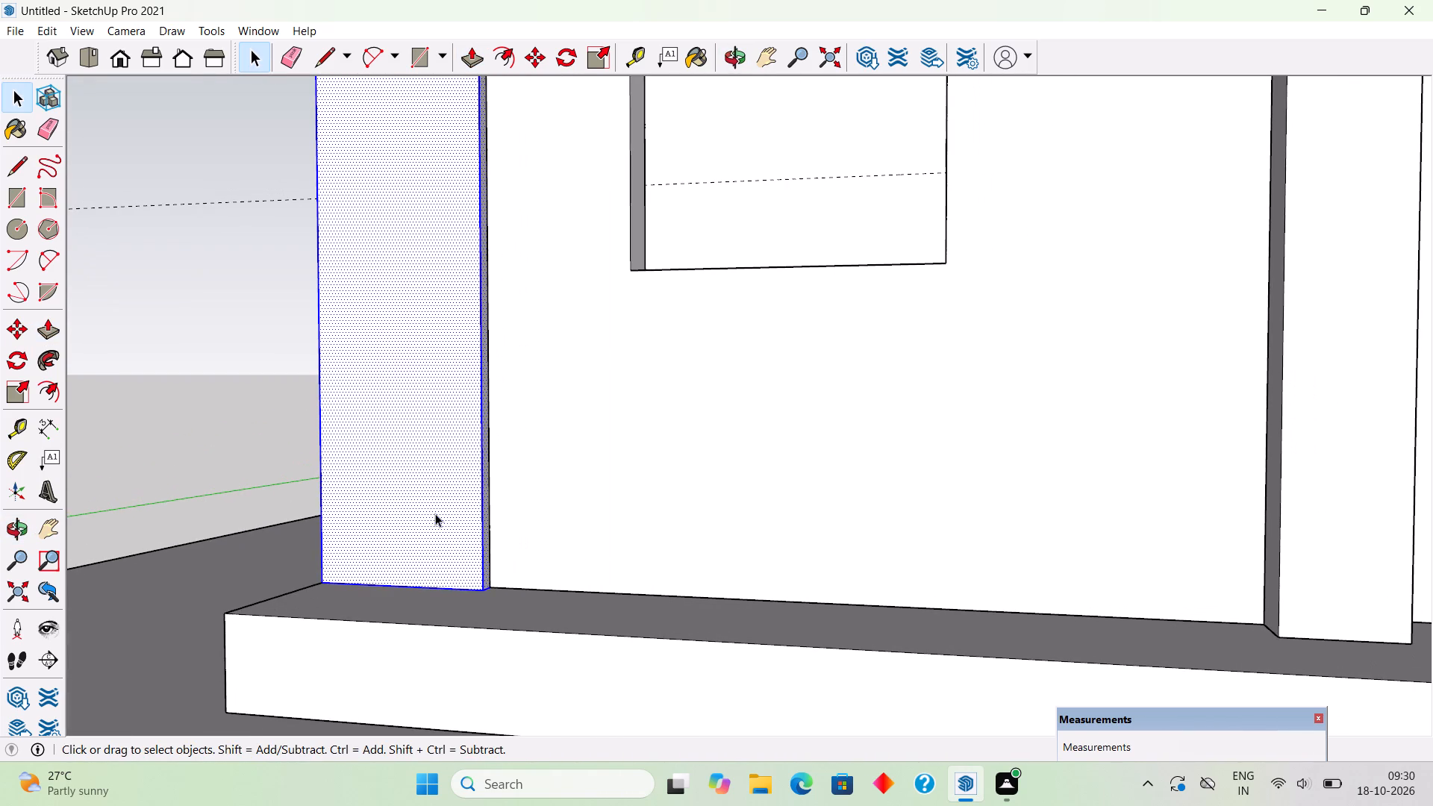
right_click(435, 513)
left_click(489, 390)
scroll(489, 390, "down", 5)
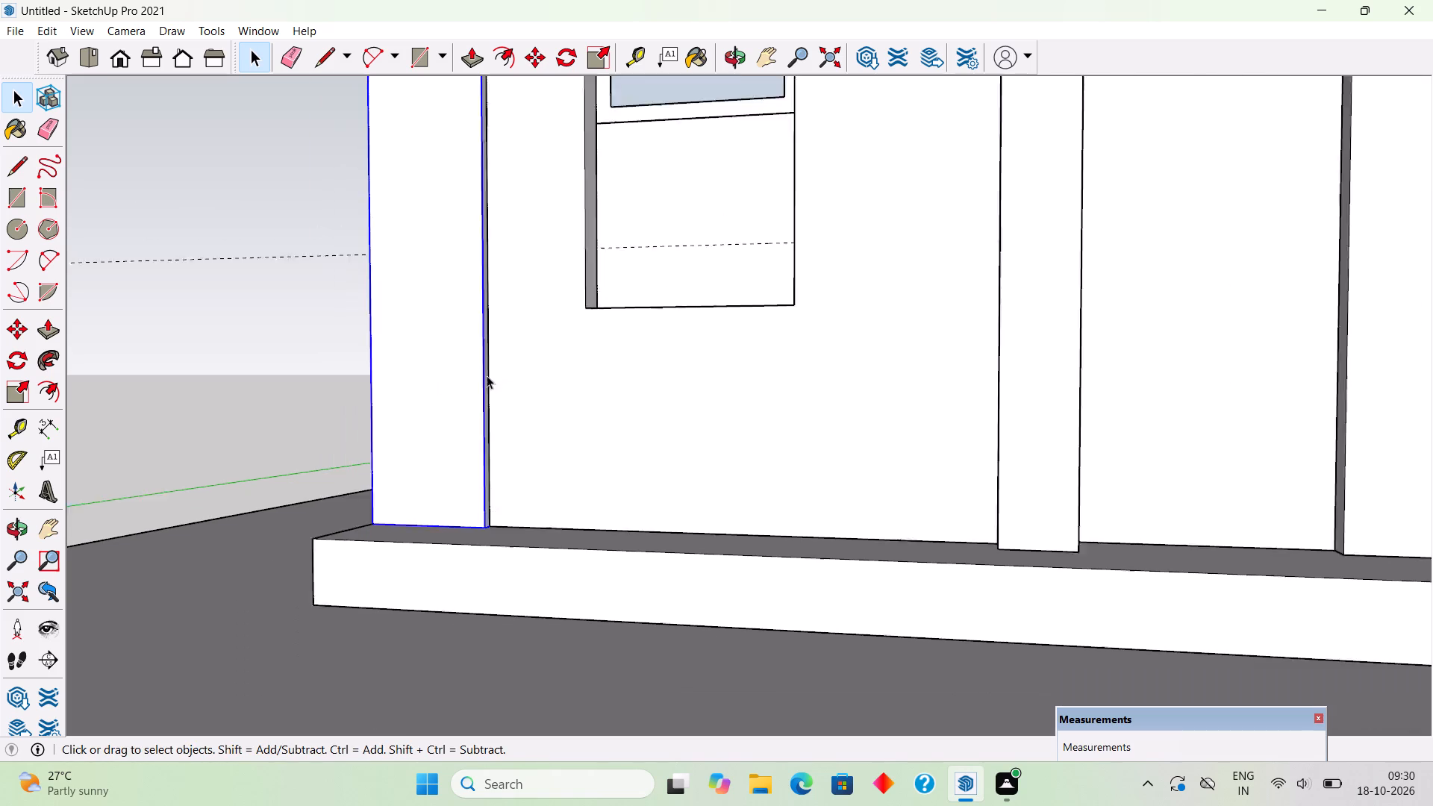
scroll(487, 375, "down", 1)
left_click(281, 308)
Draw a 10' by 6" rectangle across the tops of the vertical strip and window panel and pull it up 8".
middle_click_drag(372, 375, 478, 637)
scroll(477, 635, "down", 4)
scroll(468, 529, "down", 5)
scroll(468, 529, "up", 1)
scroll(468, 529, "down", 5)
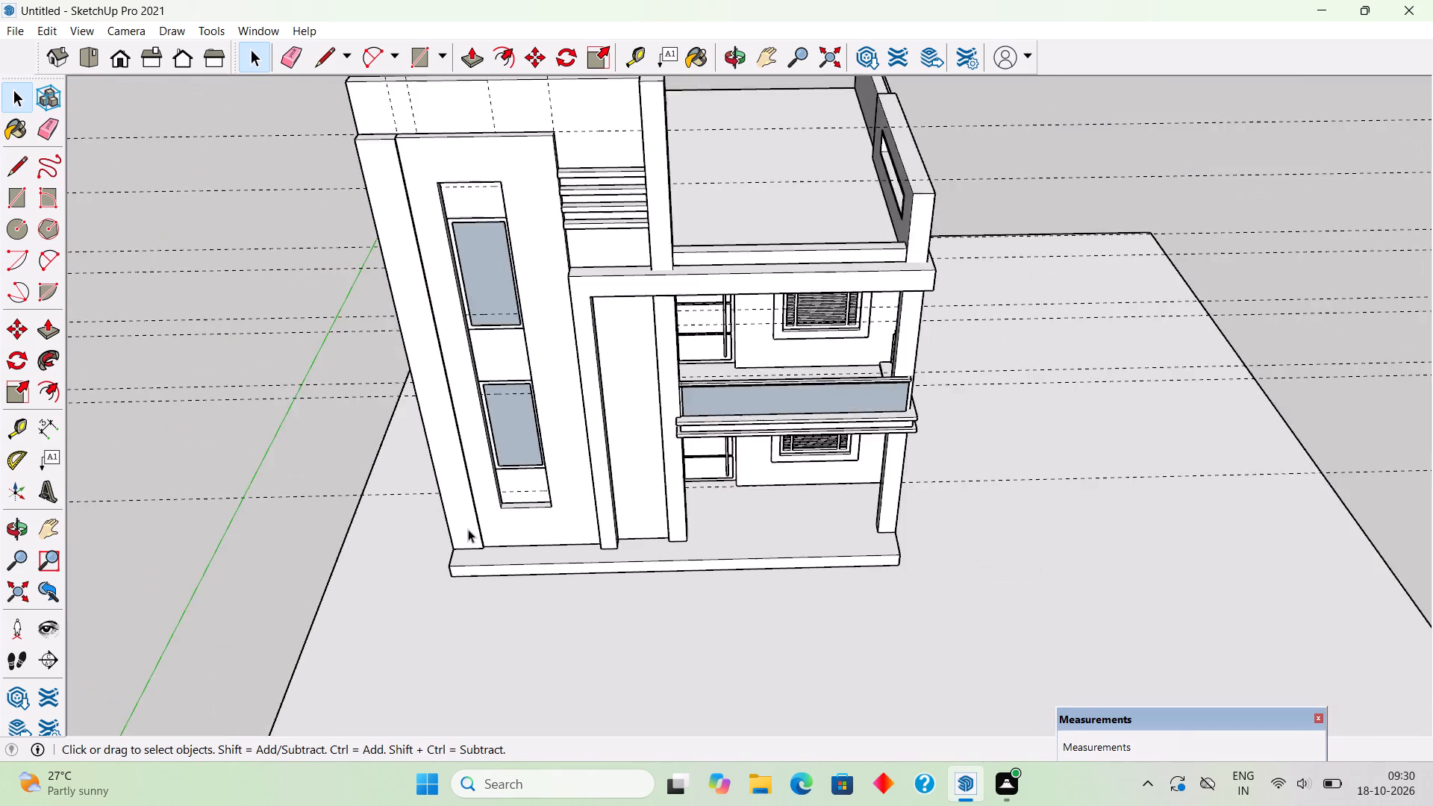
scroll(468, 529, "down", 8)
middle_click_drag(545, 428, 565, 281)
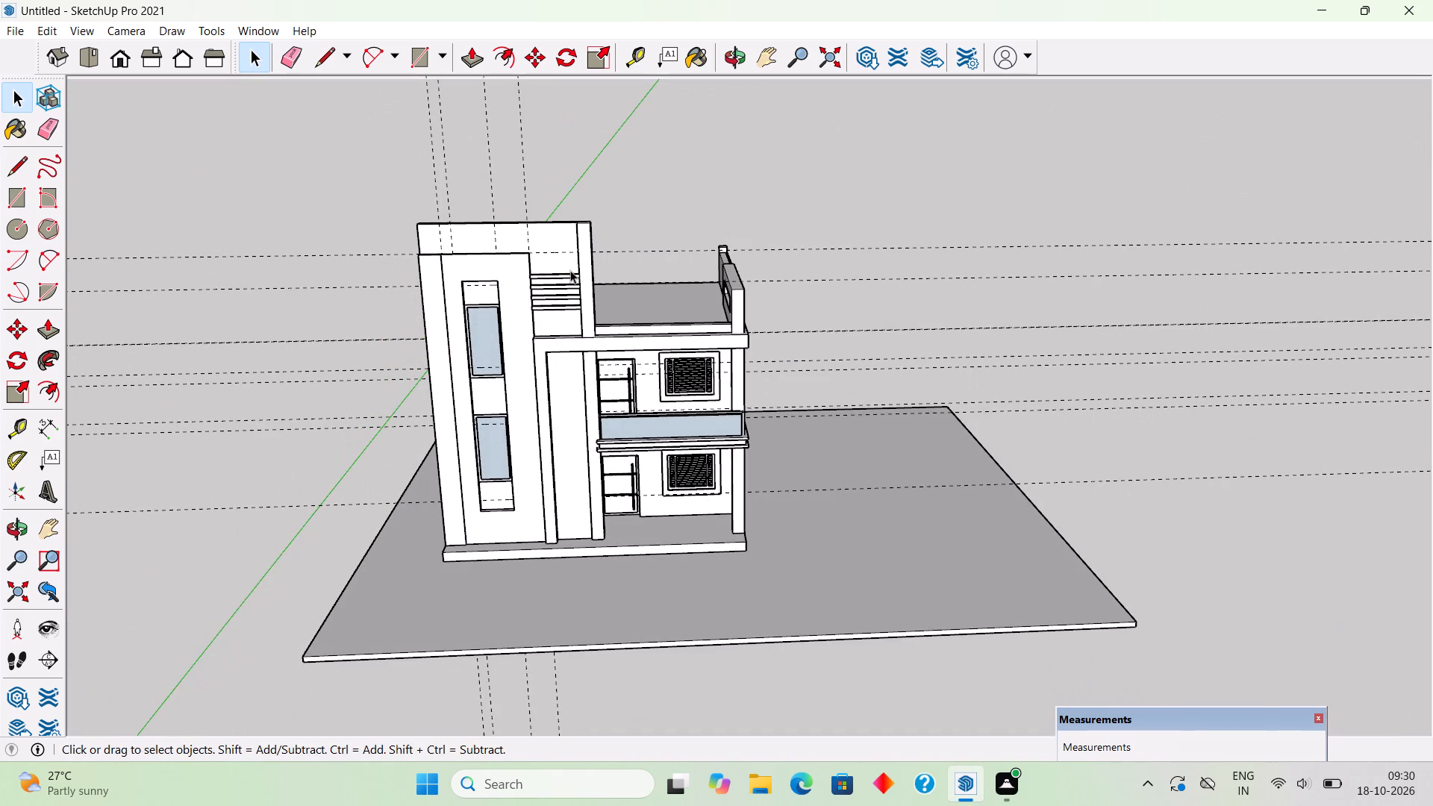
middle_click_drag(570, 304, 543, 552)
scroll(452, 307, "up", 5)
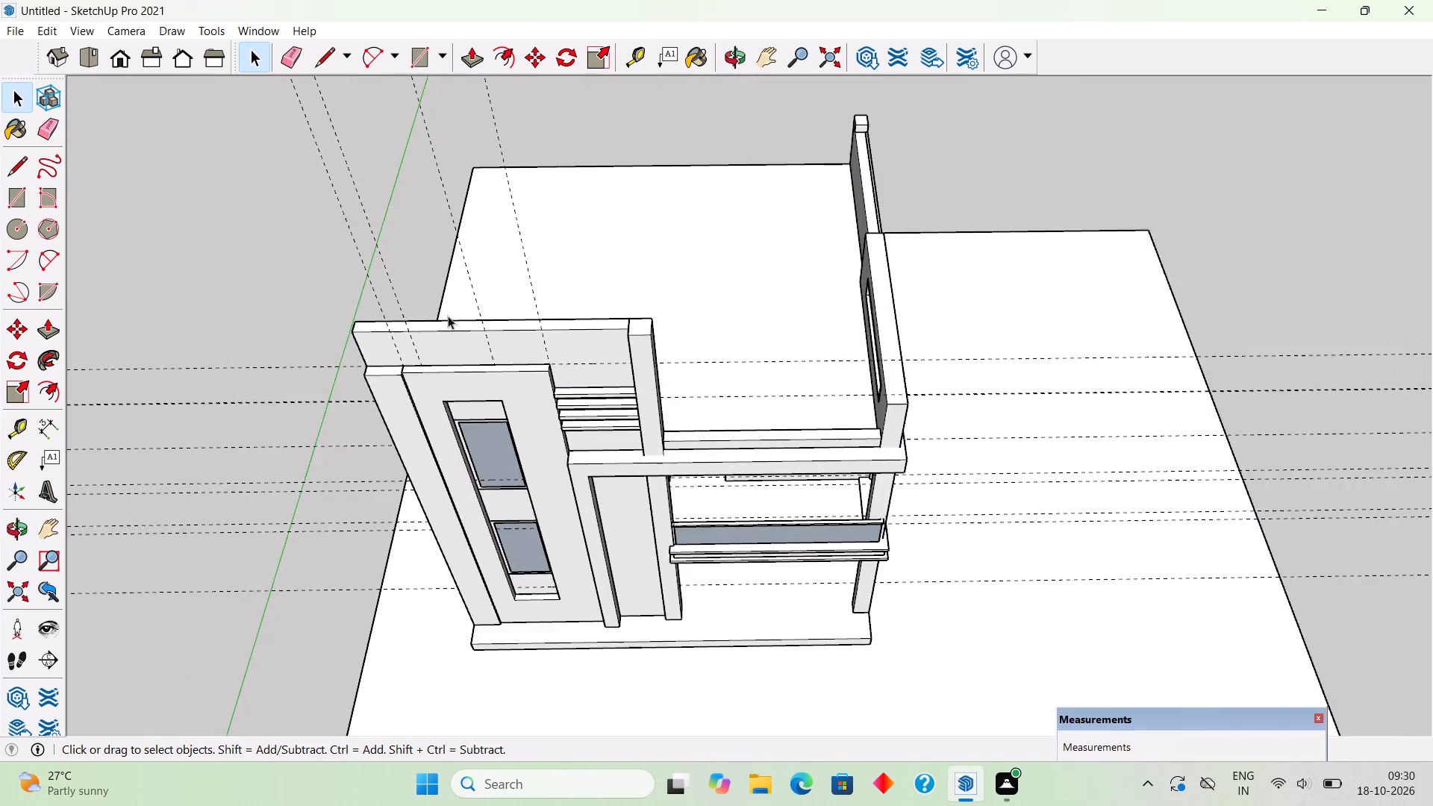
scroll(480, 366, "up", 8)
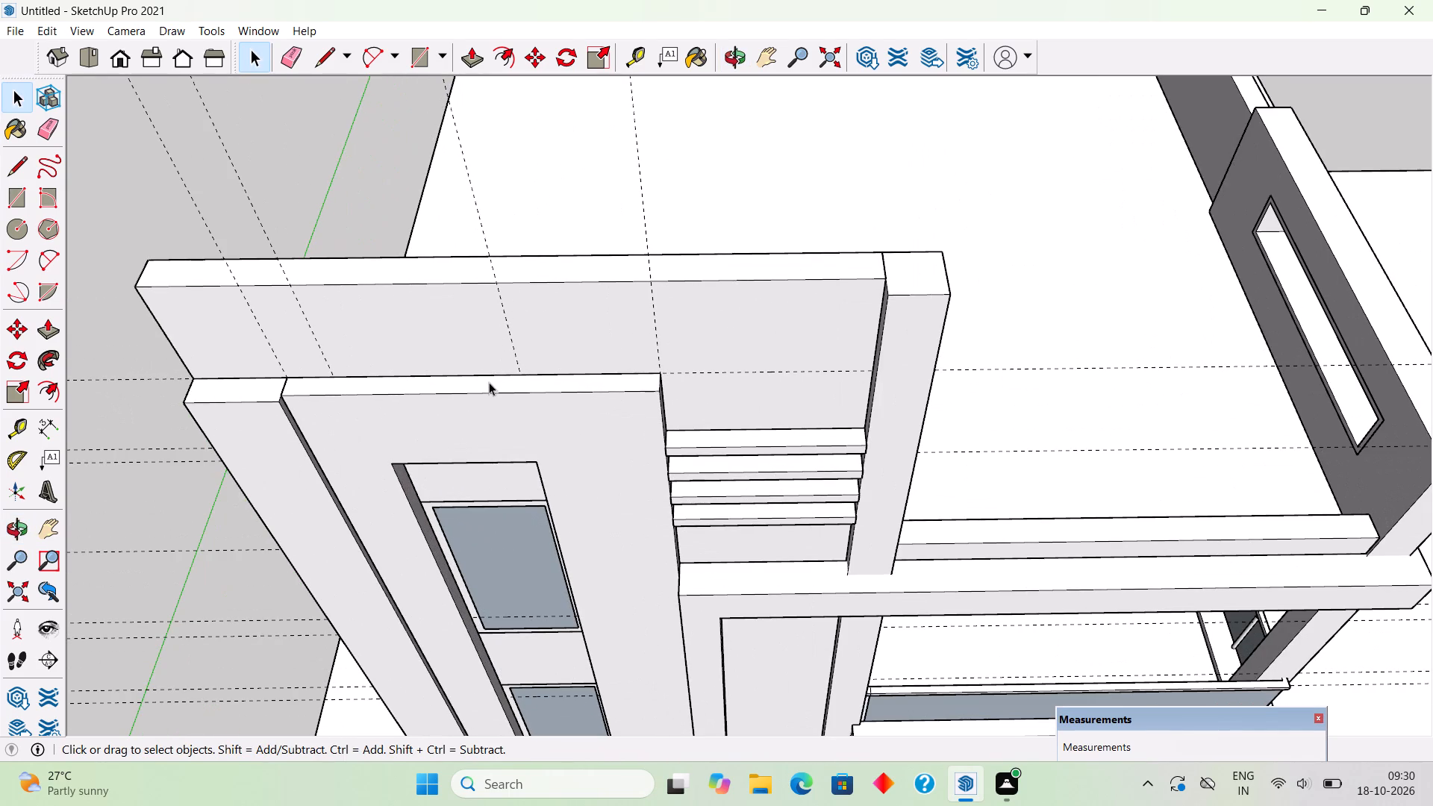
key("r")
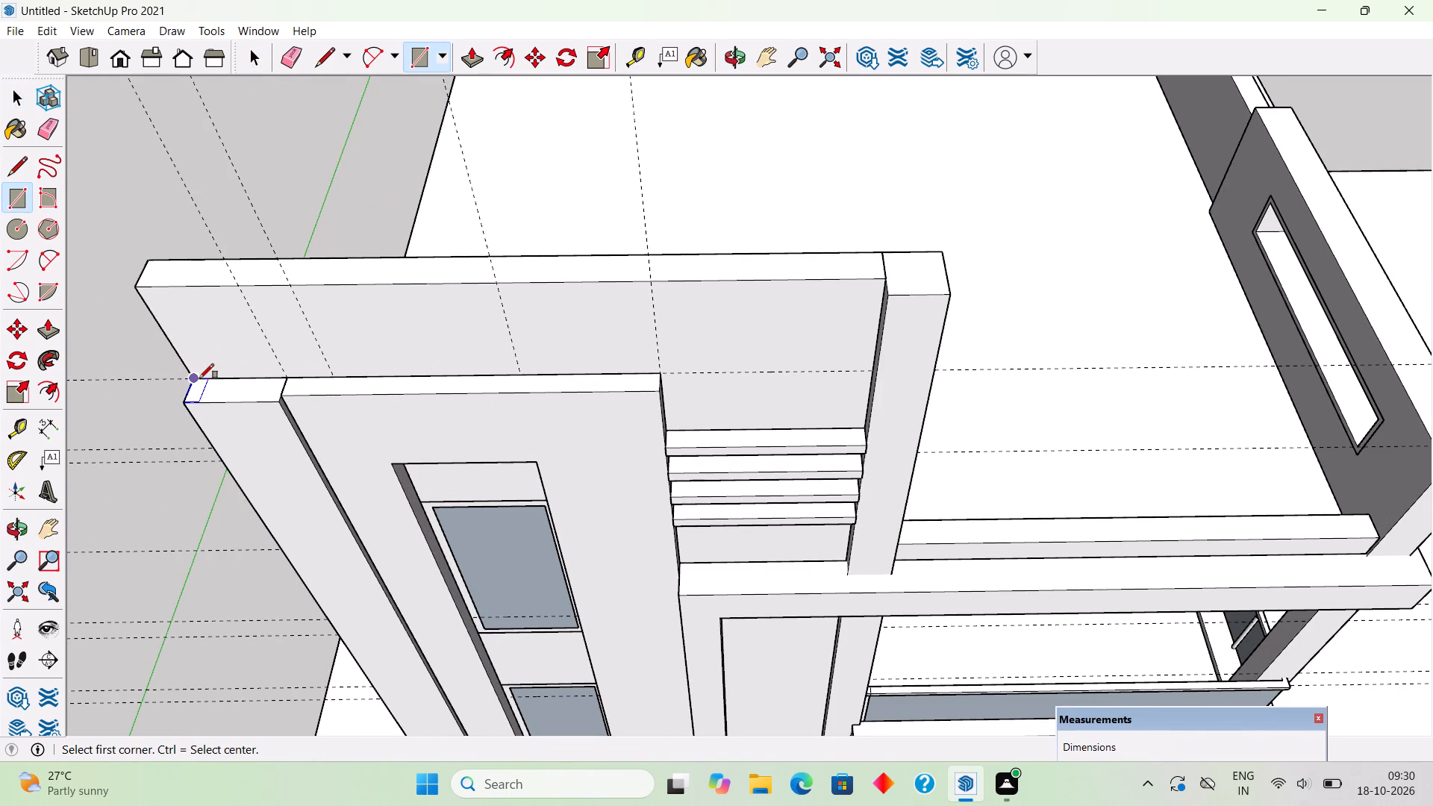
left_click(199, 378)
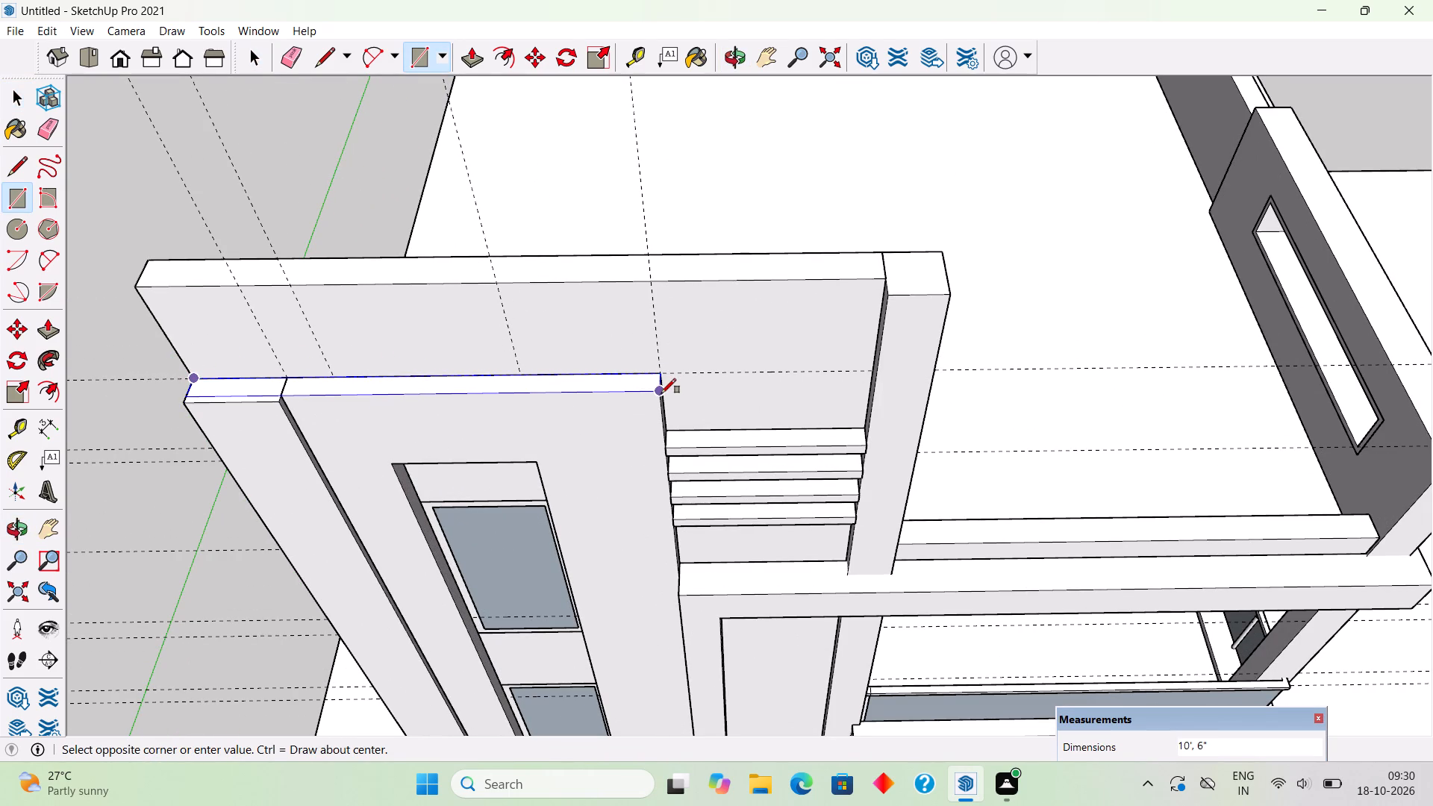
left_click(661, 393)
key("p")
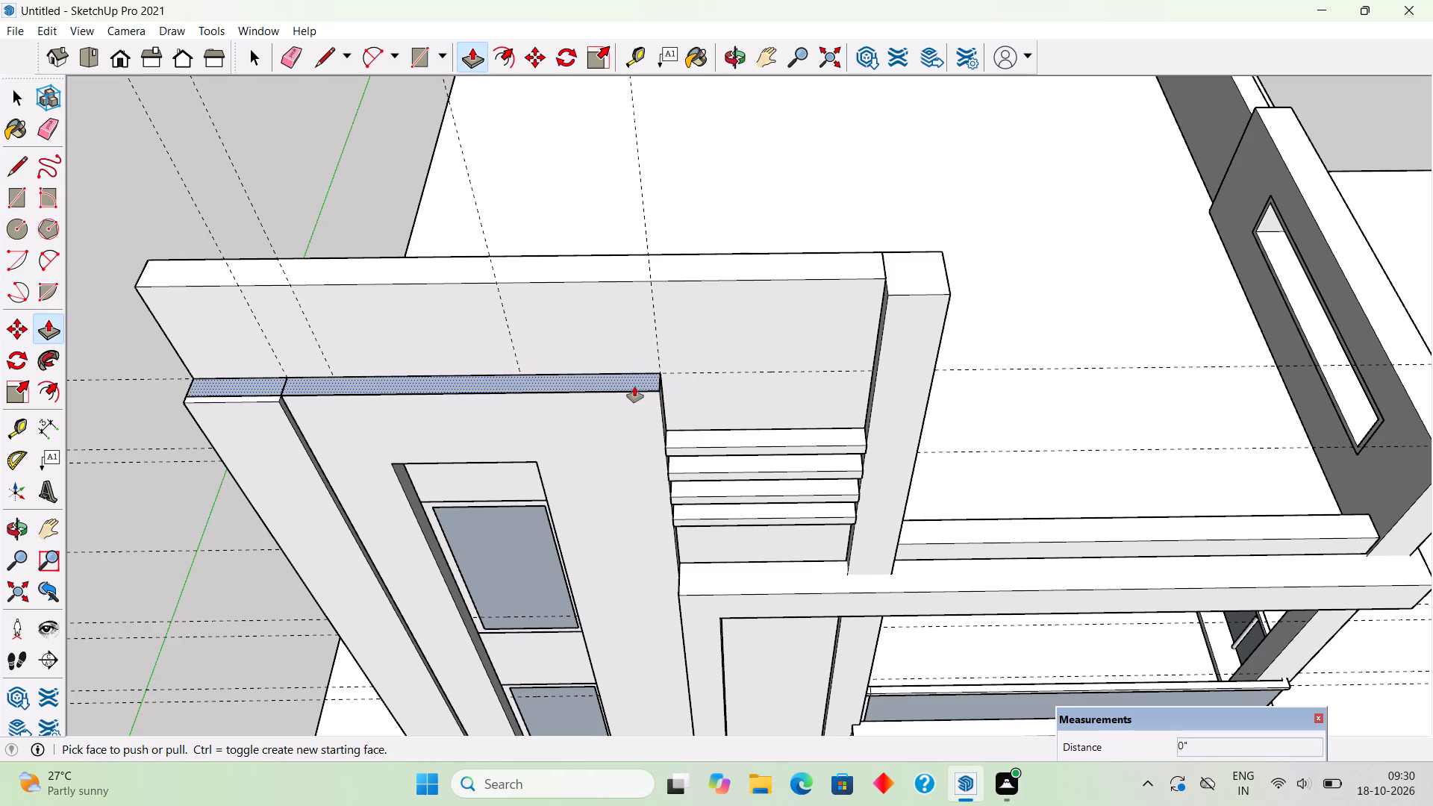
left_click(631, 384)
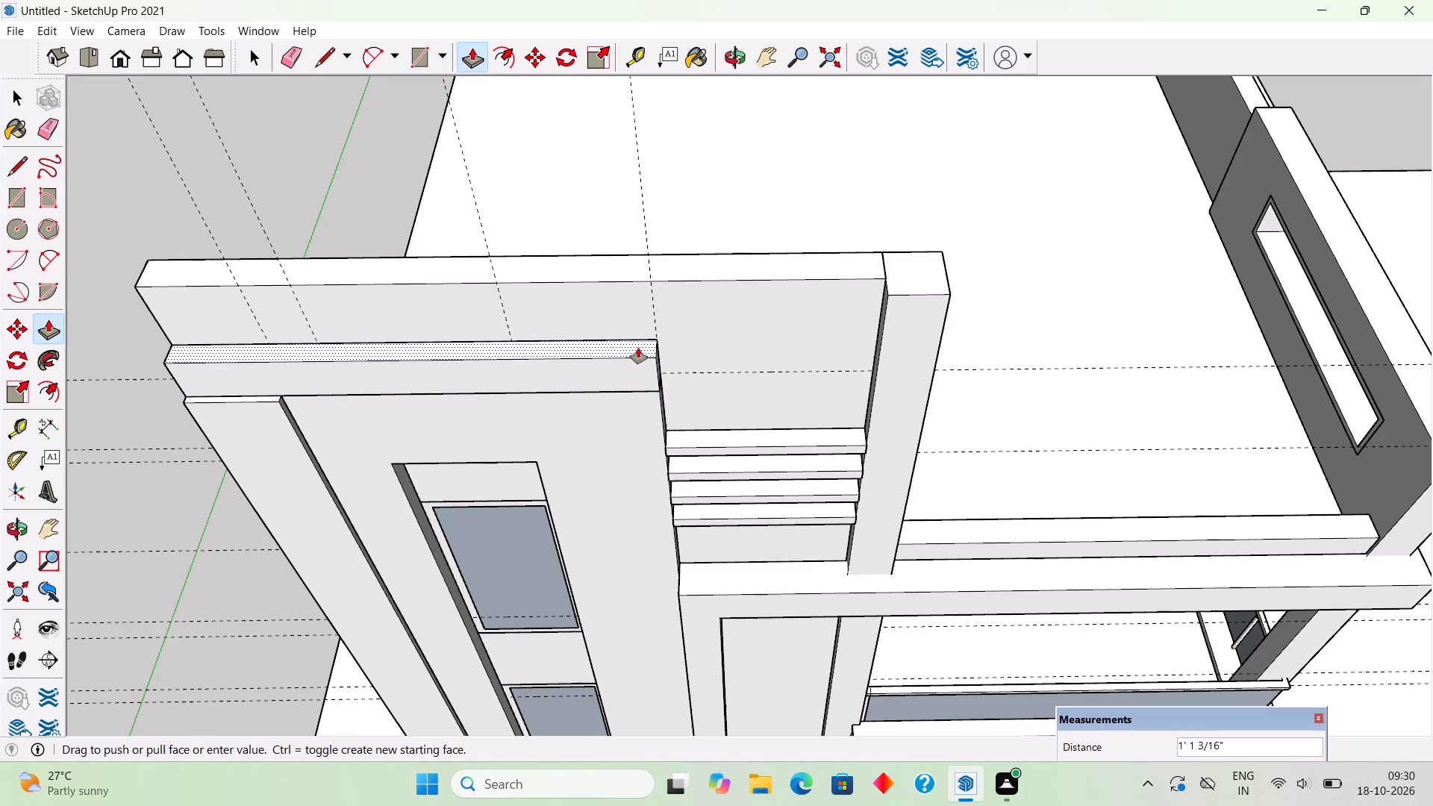
type("8\"")
key("Return")
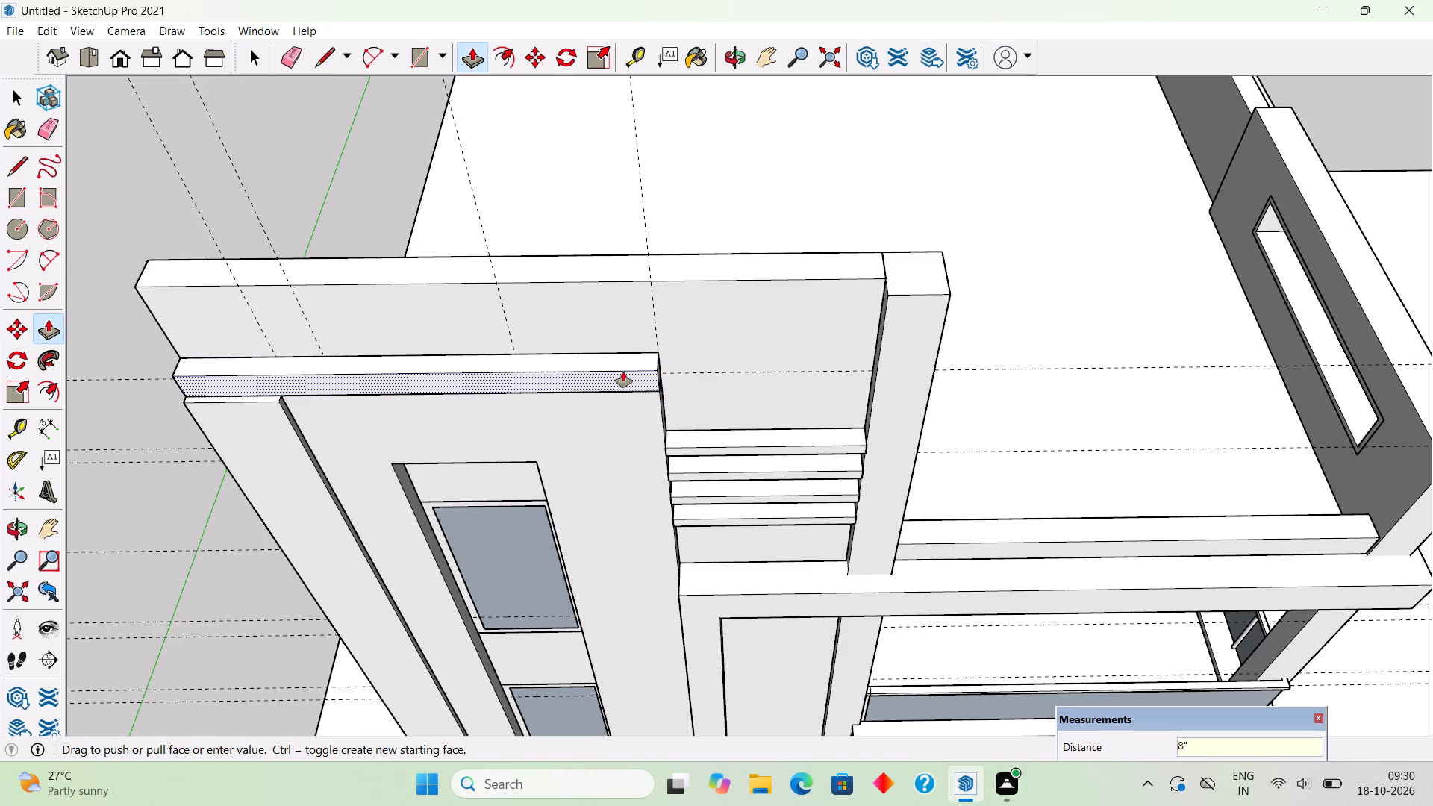
Pull the front face of the new cap band on the tower outward by 4".
left_click(614, 372)
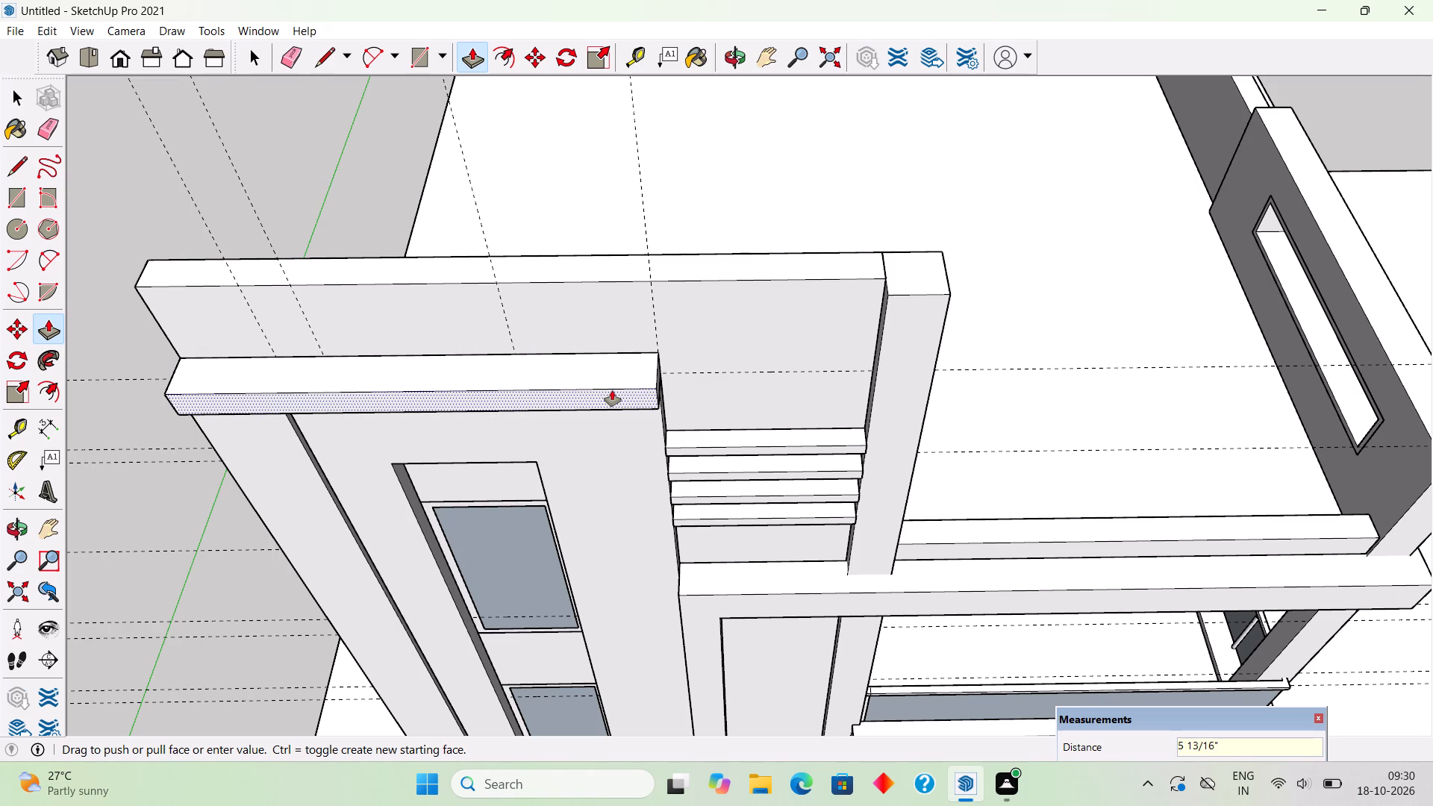
middle_click_drag(614, 401, 785, 172)
middle_click_drag(487, 269, 849, 304)
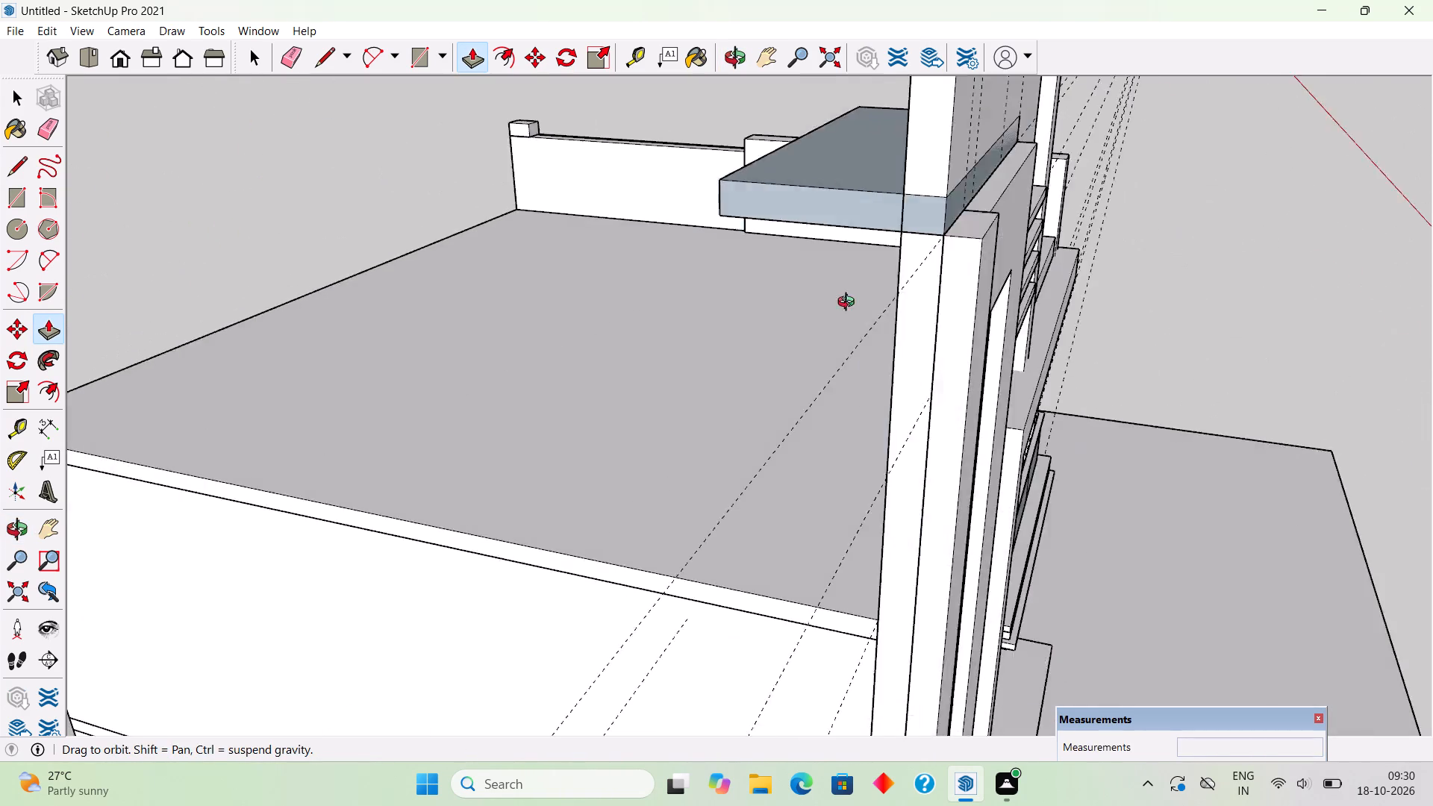
middle_click_drag(849, 304, 887, 304)
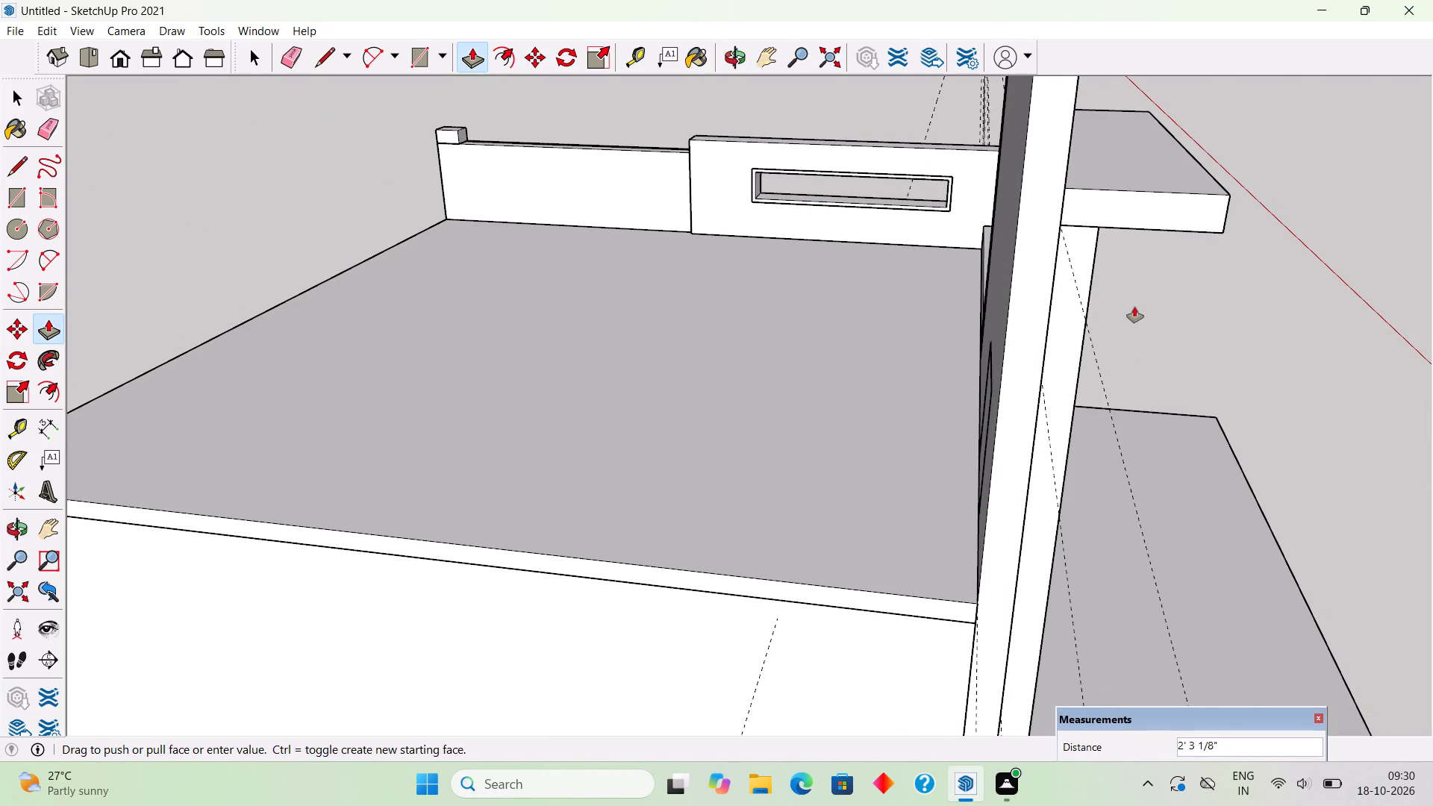
key("5")
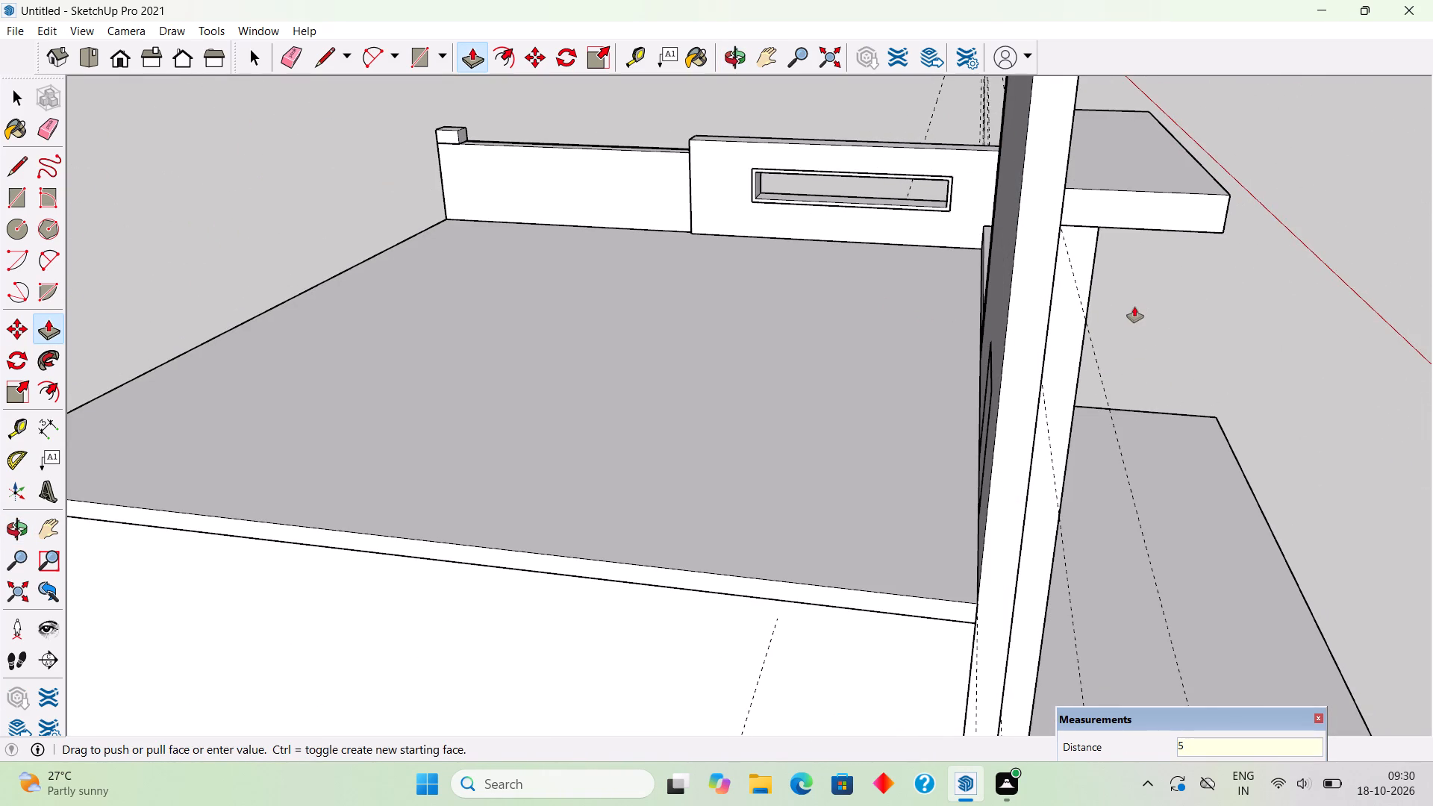
key("BackSpace")
type("4\"")
key("Return")
key("space")
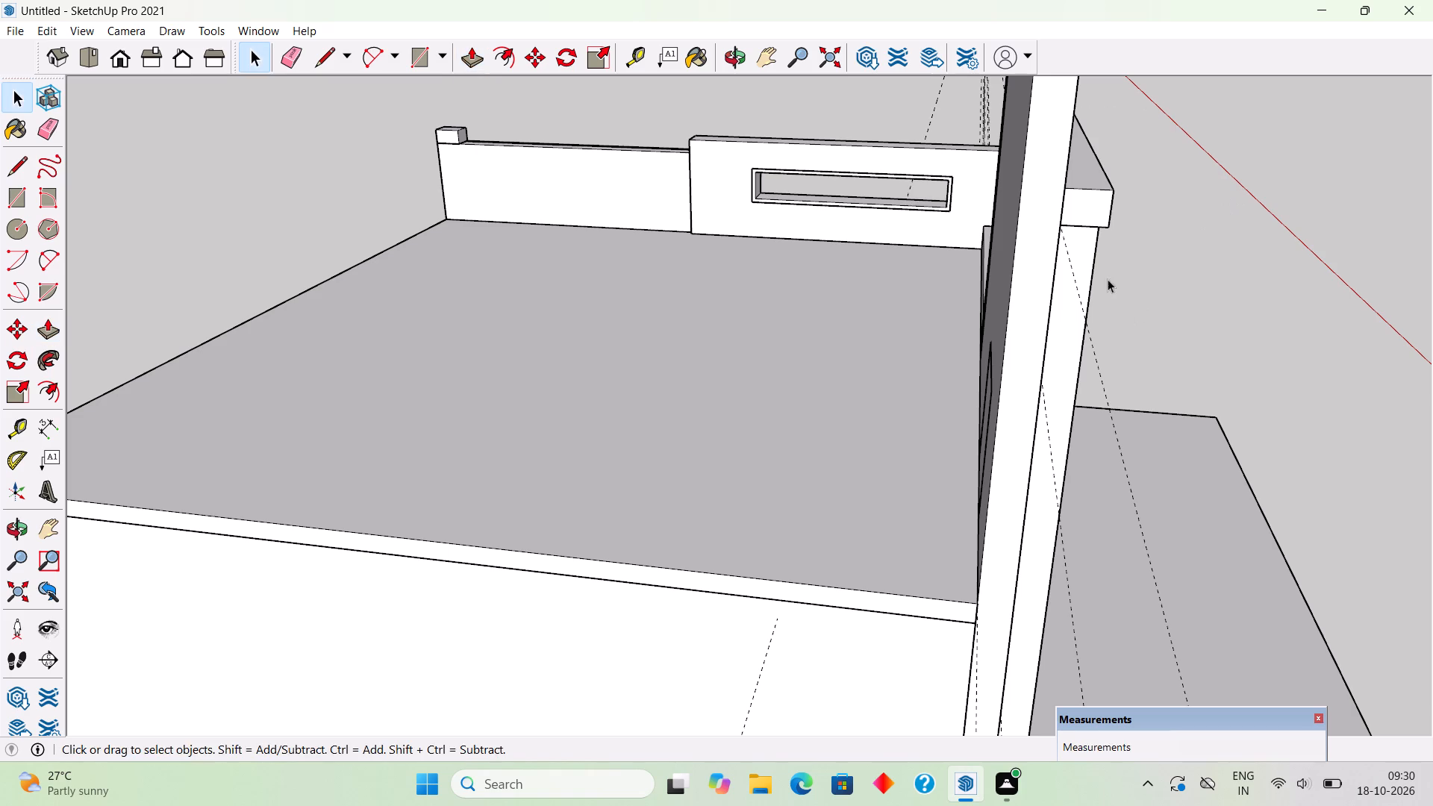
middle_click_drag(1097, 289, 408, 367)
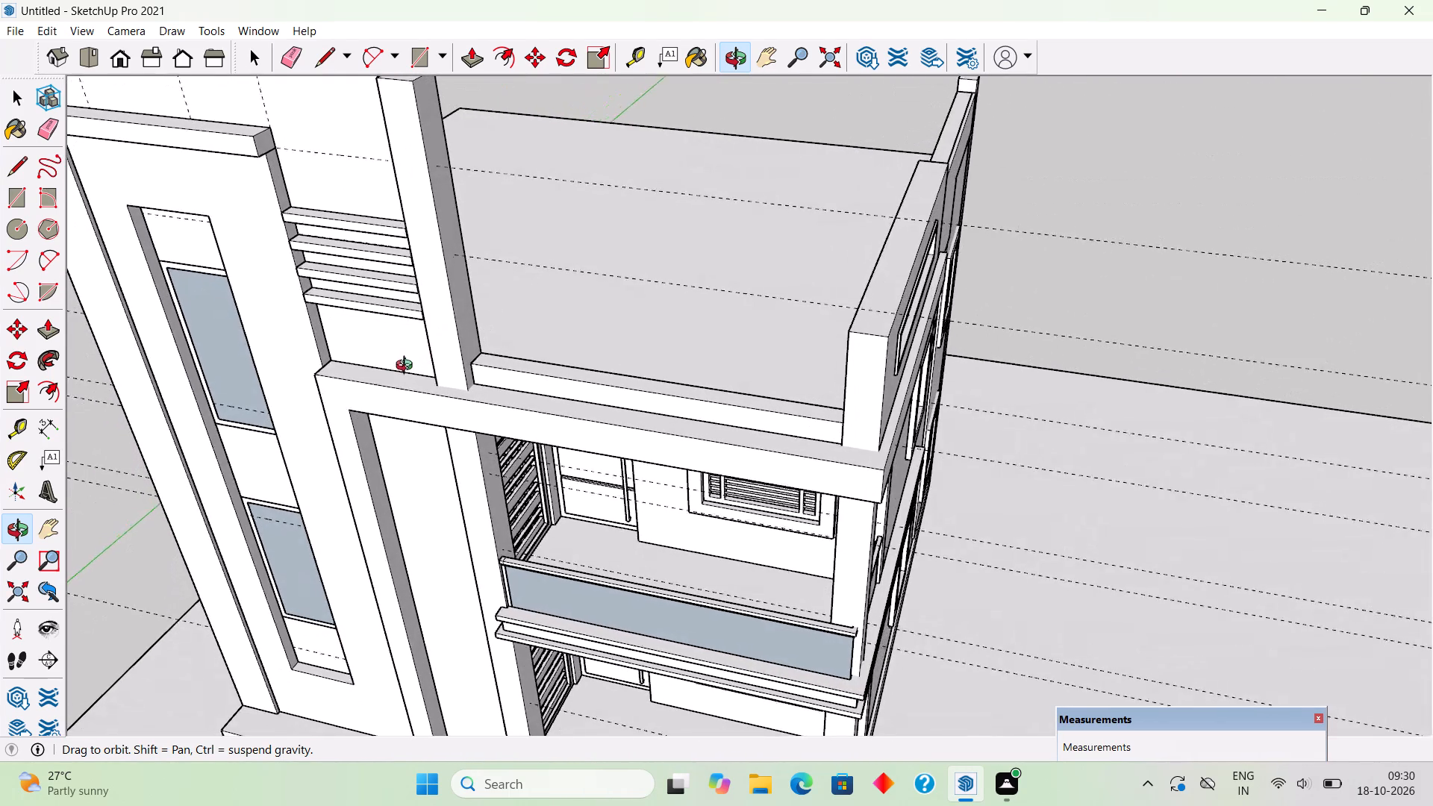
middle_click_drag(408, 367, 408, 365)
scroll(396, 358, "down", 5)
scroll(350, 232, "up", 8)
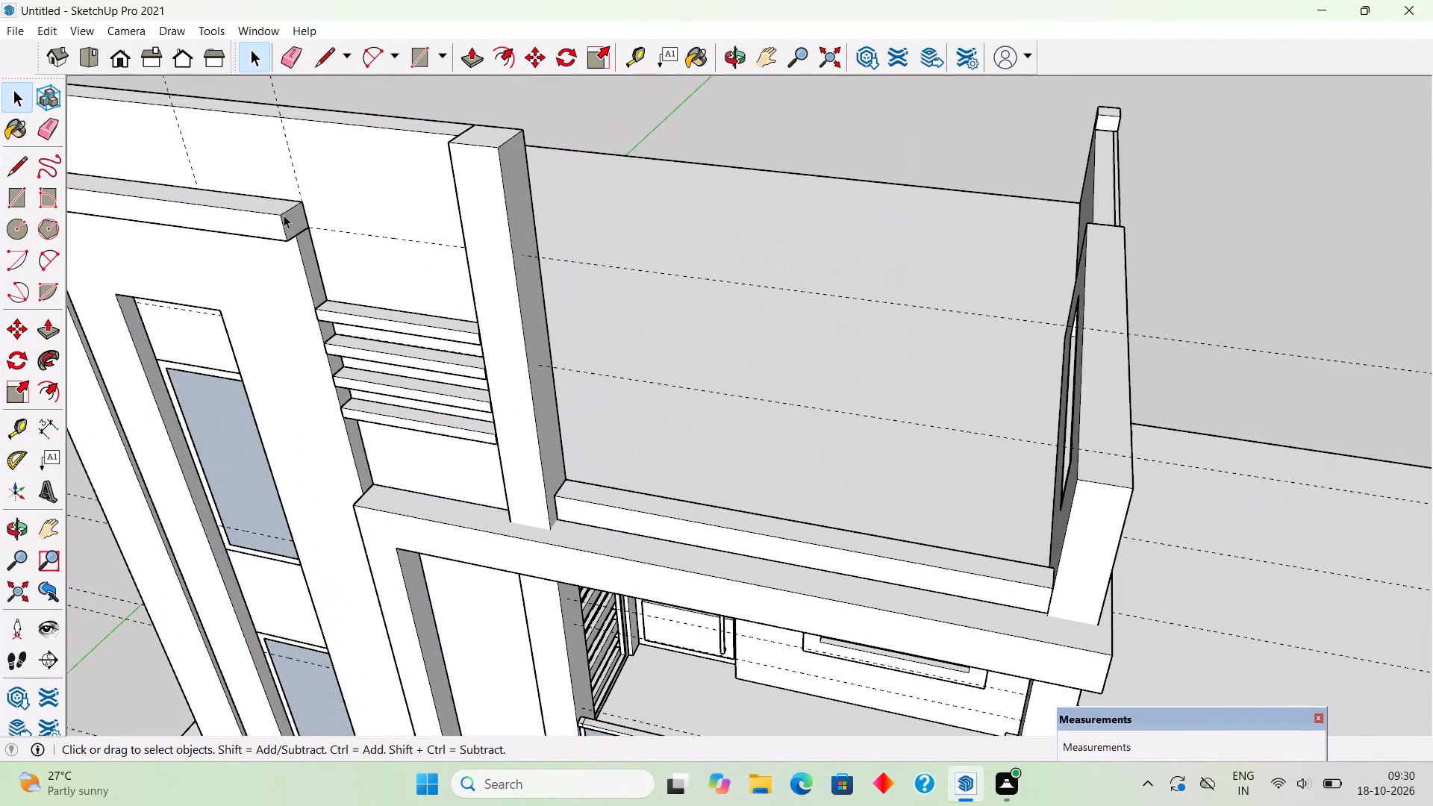
Make the projecting cap band on the tower a group.
triple_click(296, 230)
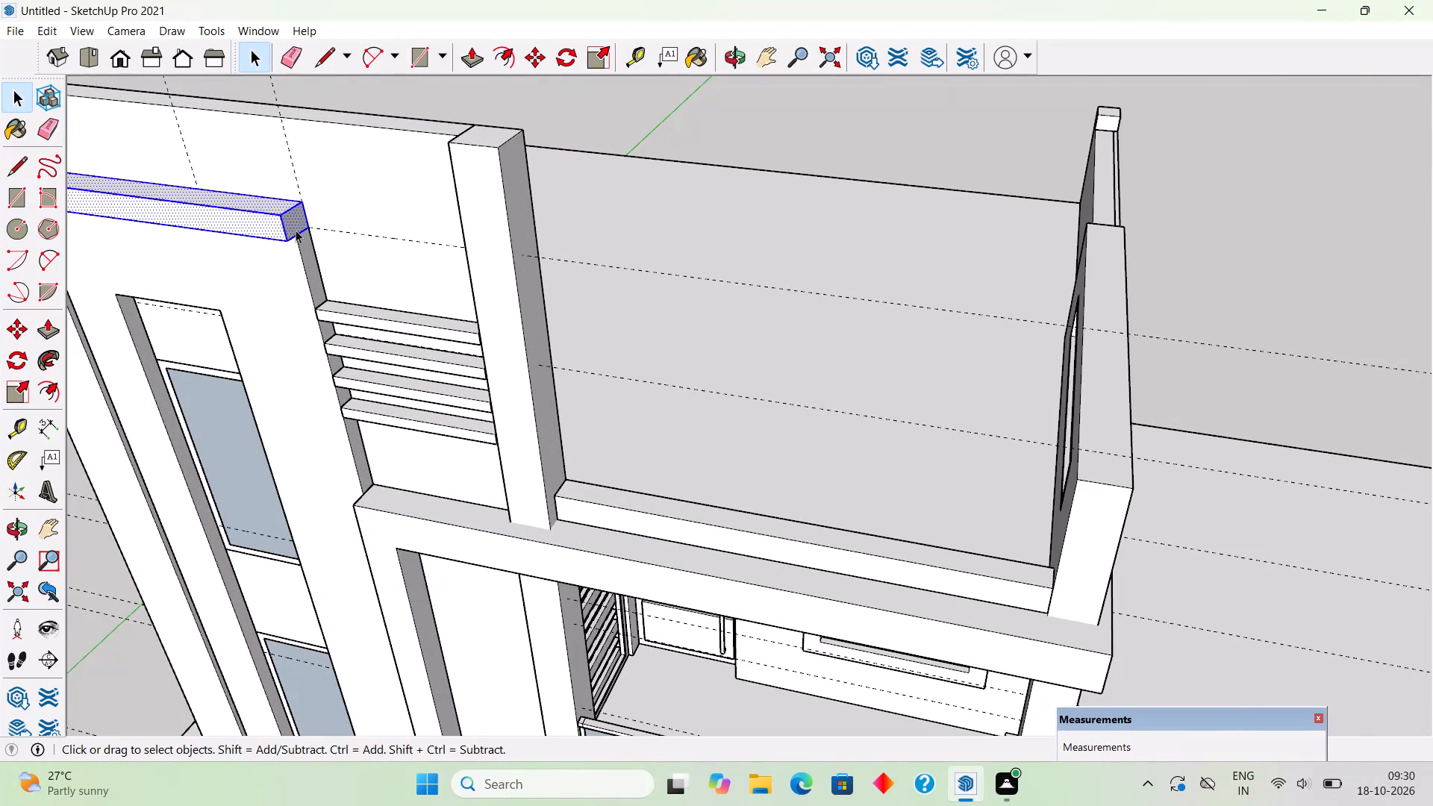
right_click(296, 230)
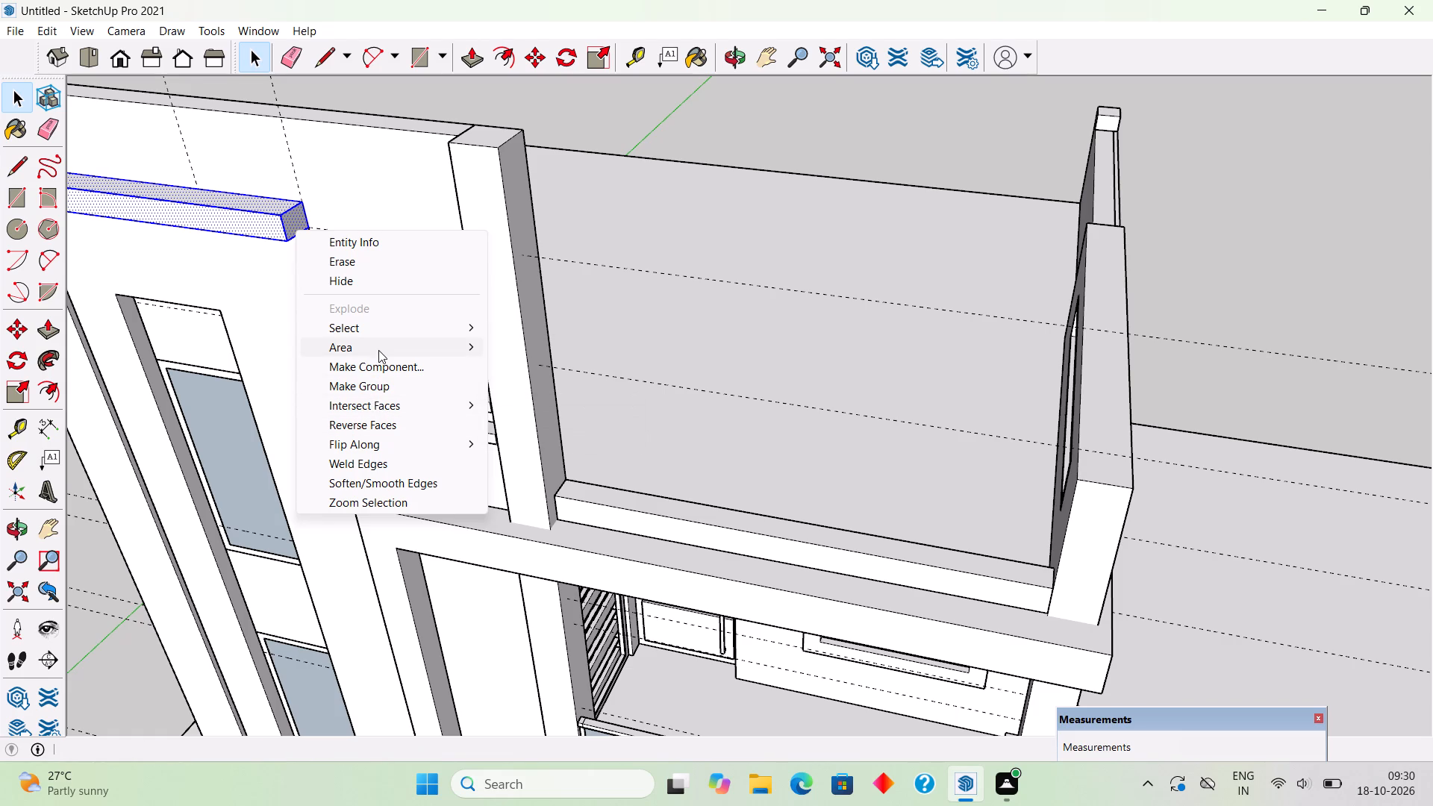
left_click(395, 389)
Inside the cap band's group, extend its end face to the tall pier's outer edge, and a further 8" beyond it.
triple_click(301, 222)
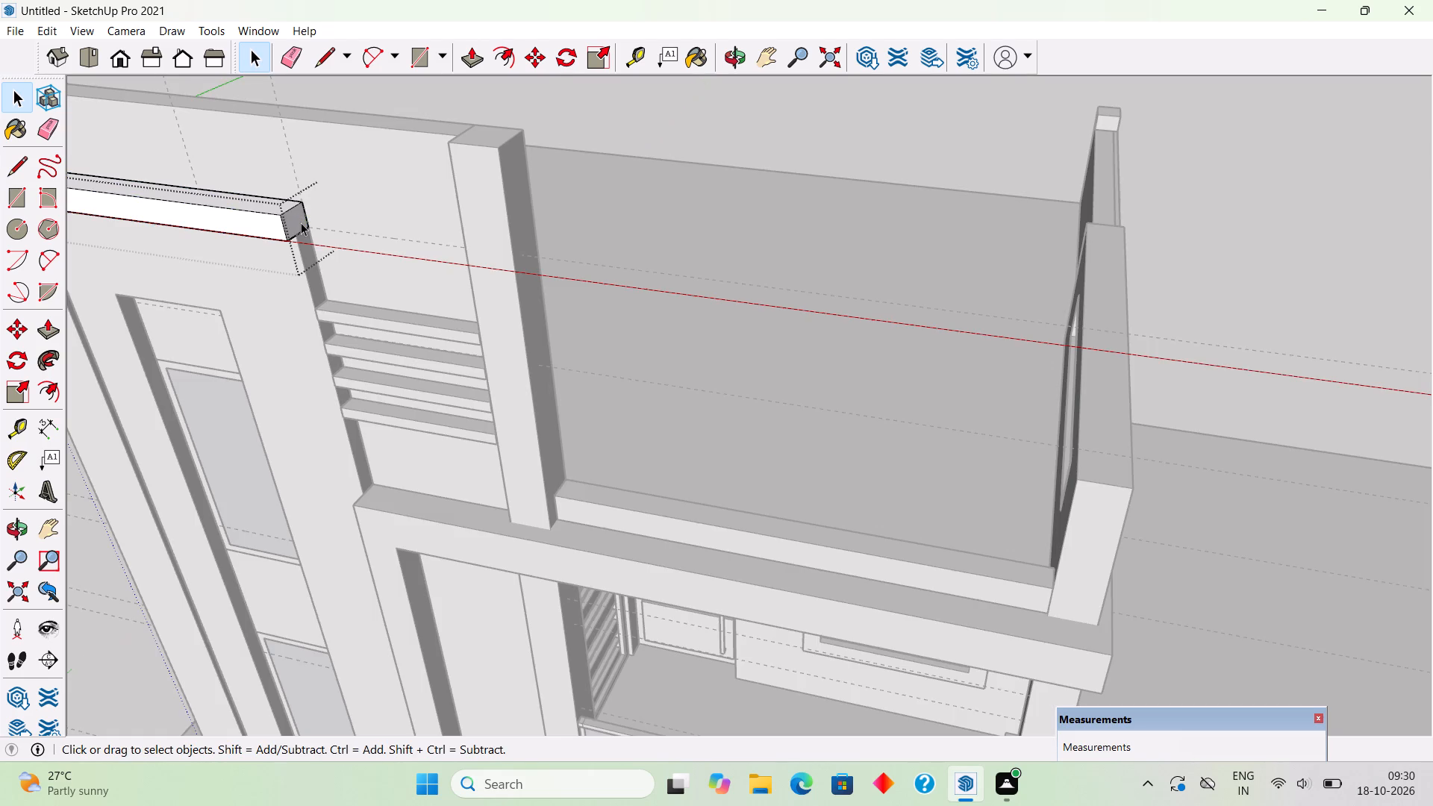
key("p")
left_click(304, 219)
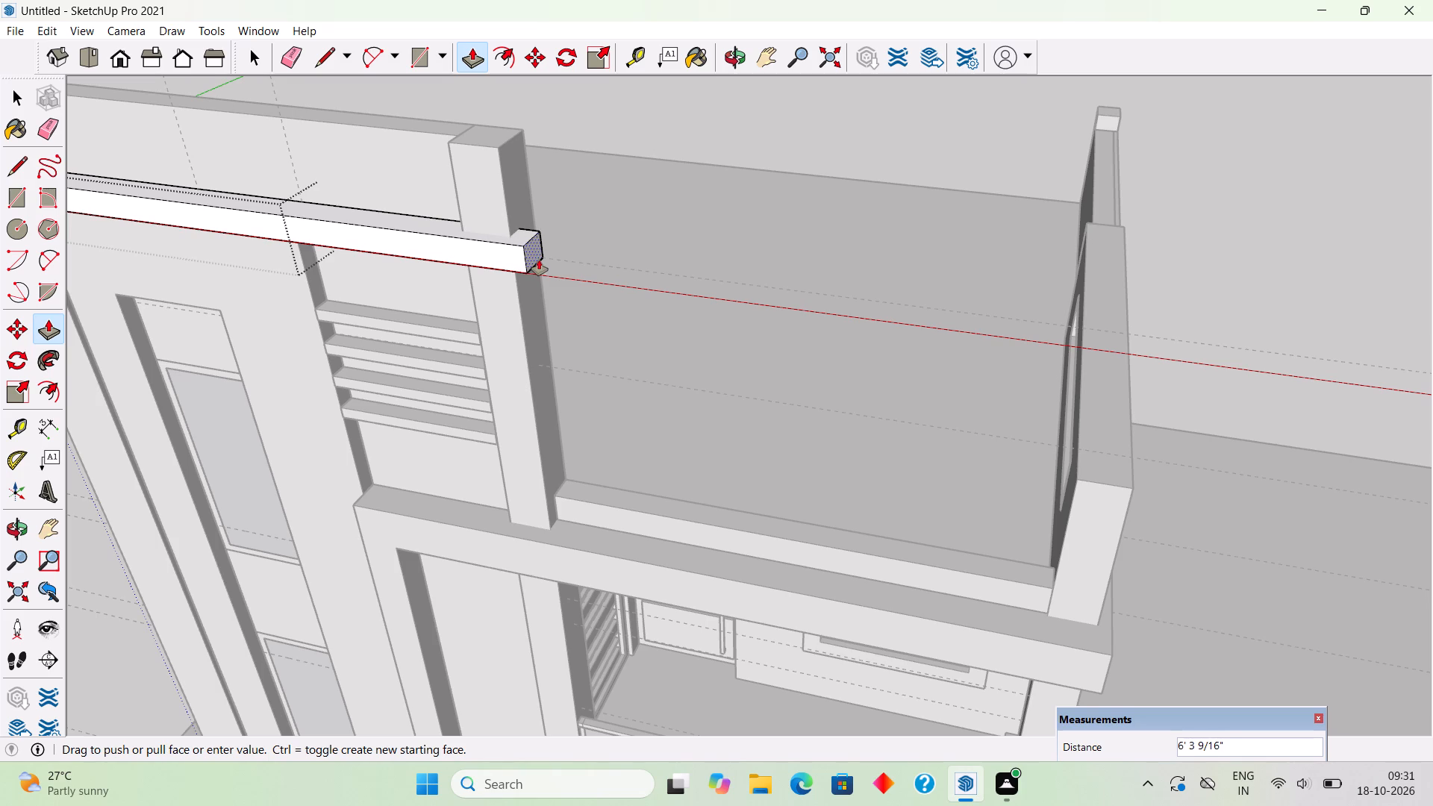
left_click(527, 267)
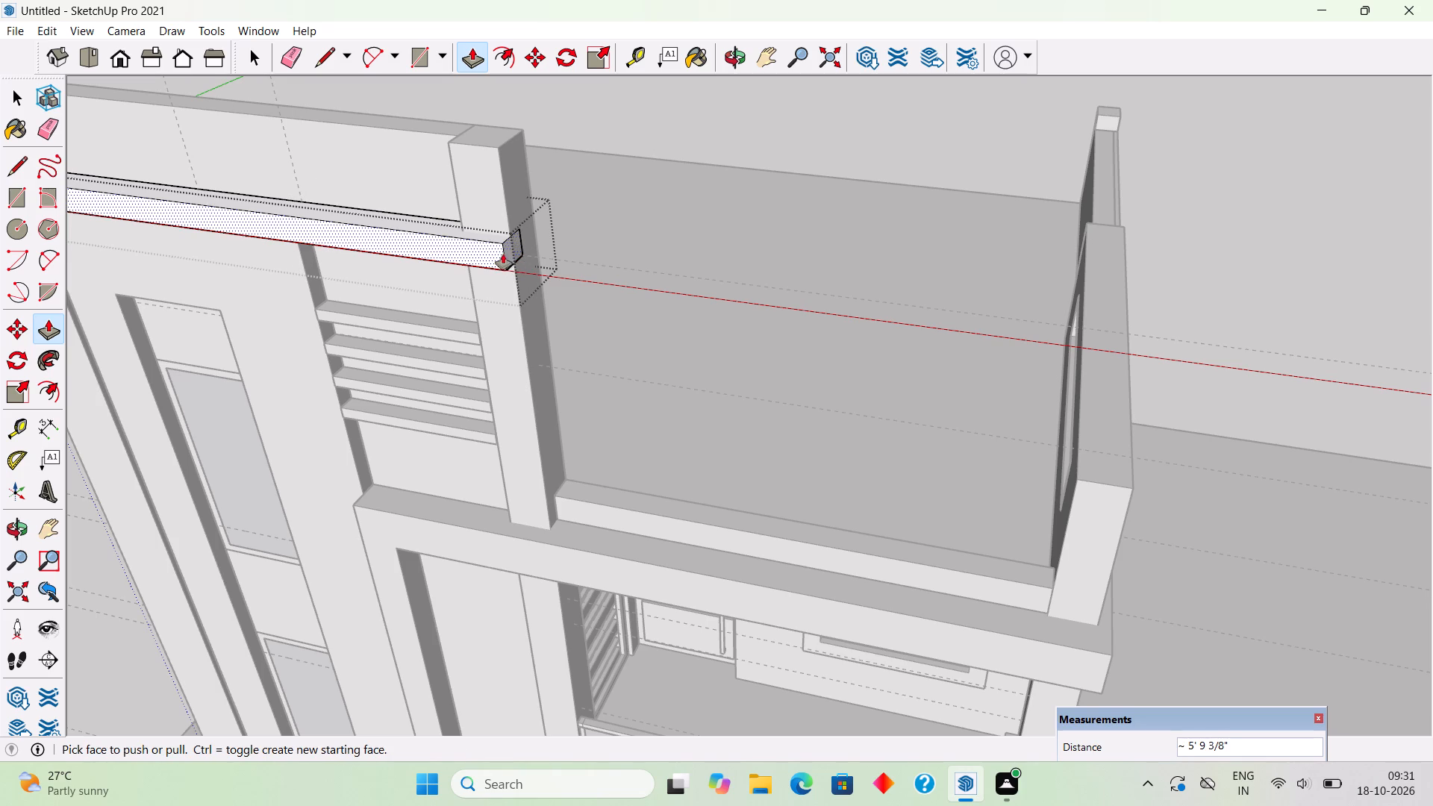
left_click(508, 254)
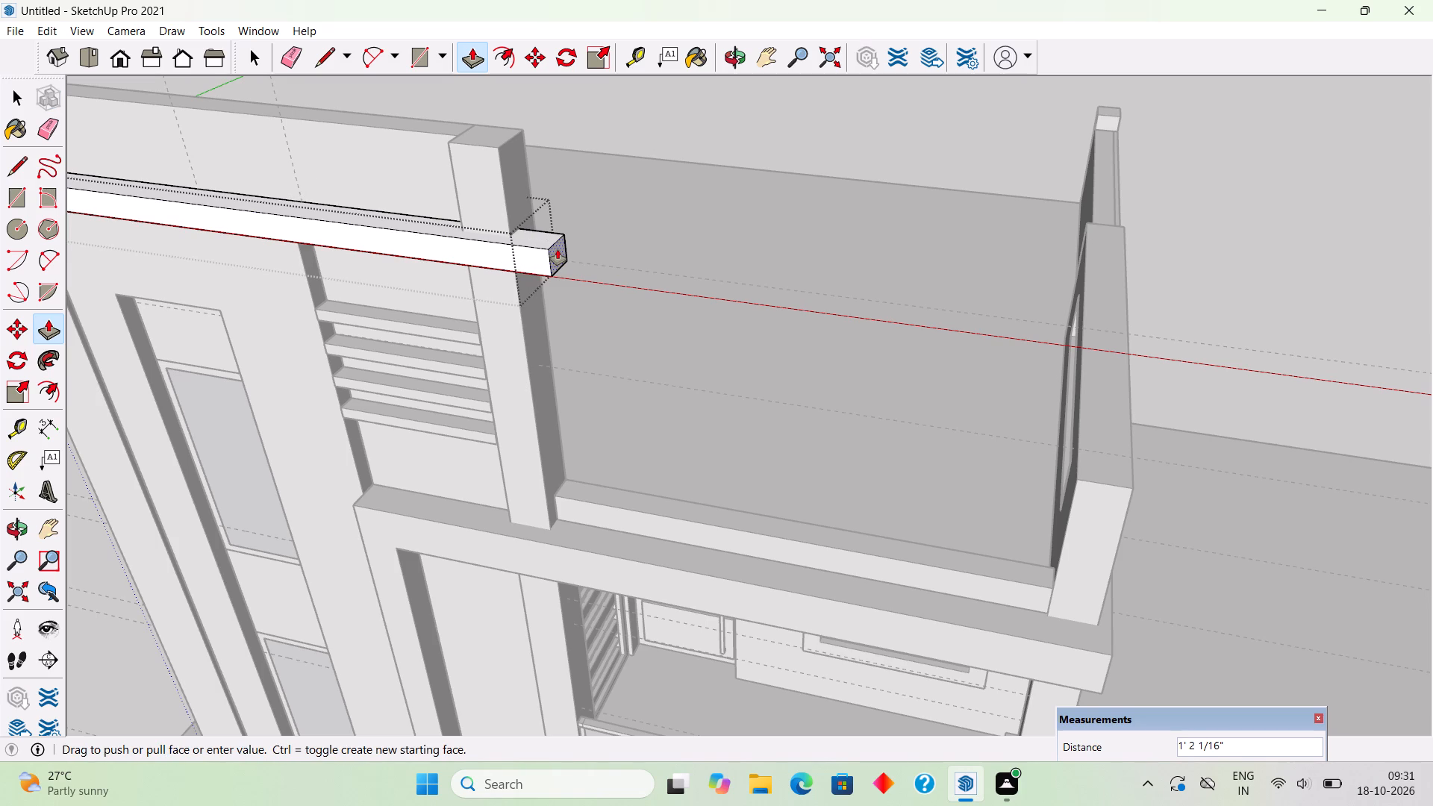
type("8\"")
key("Return")
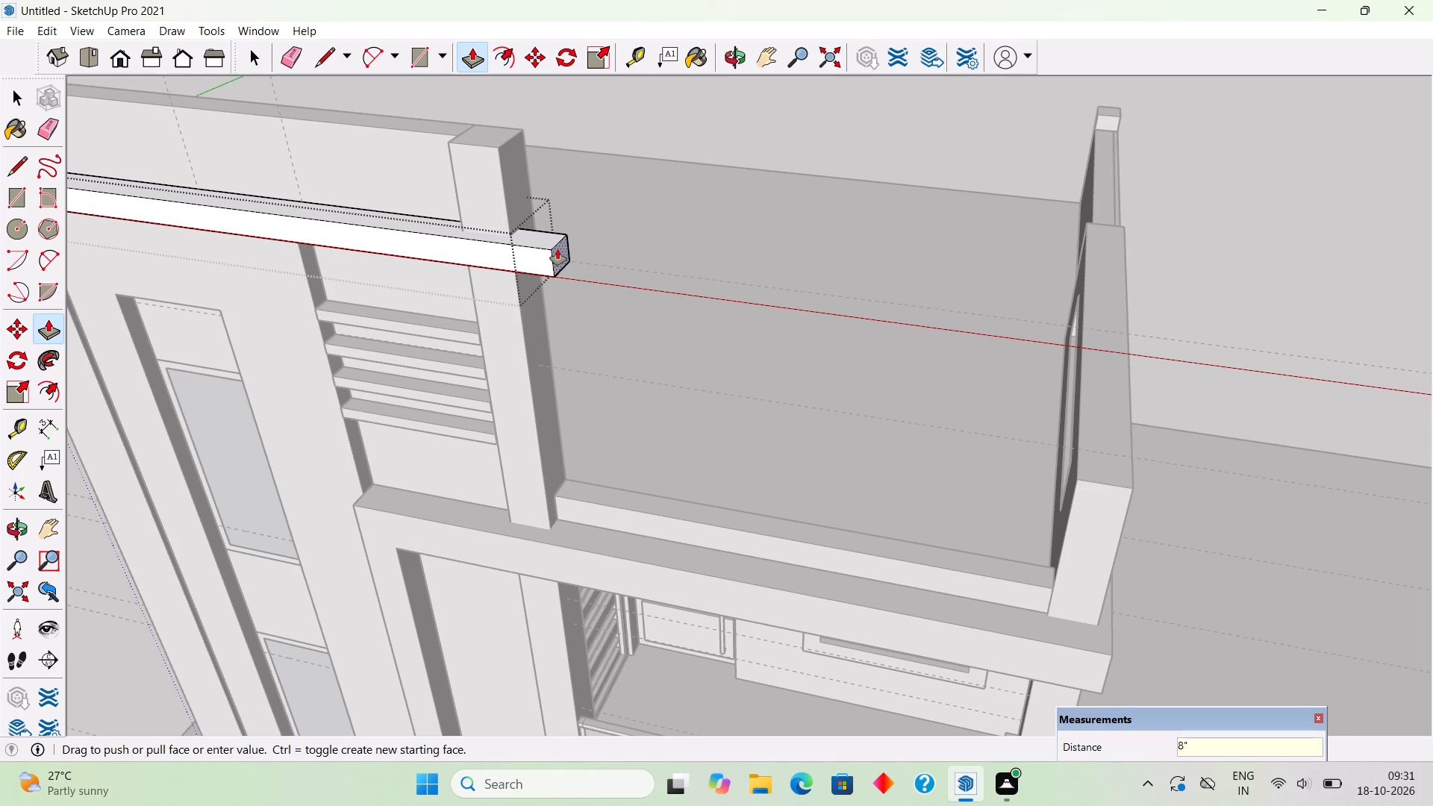
key("space")
scroll(558, 249, "down", 5)
left_click(683, 116)
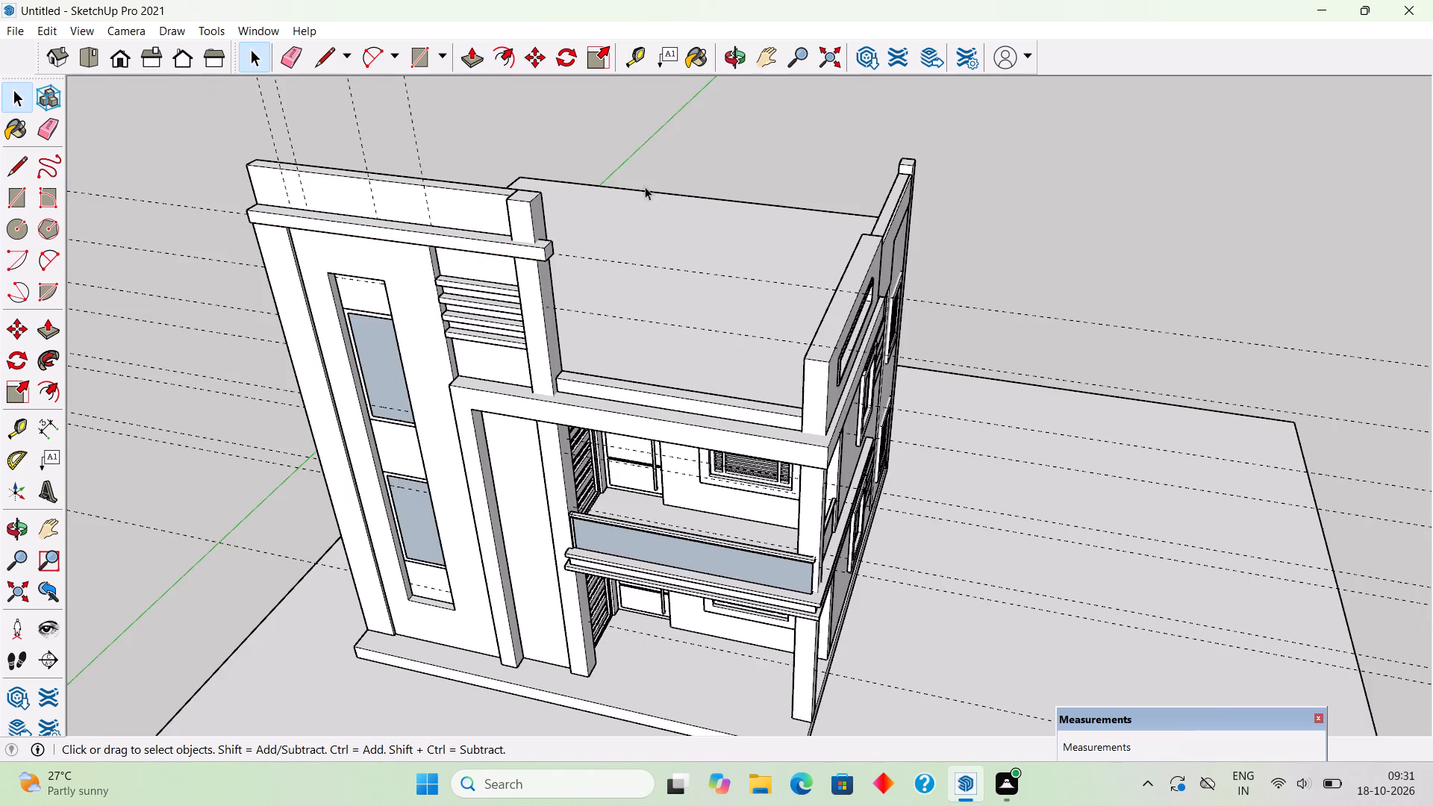
Place a guide across the roof slab, parallel to its far side edge, through the corner where the pier meets the low front parapet.
middle_click_drag(544, 248, 118, 358)
middle_click_drag(894, 220, 716, 234)
scroll(666, 211, "up", 6)
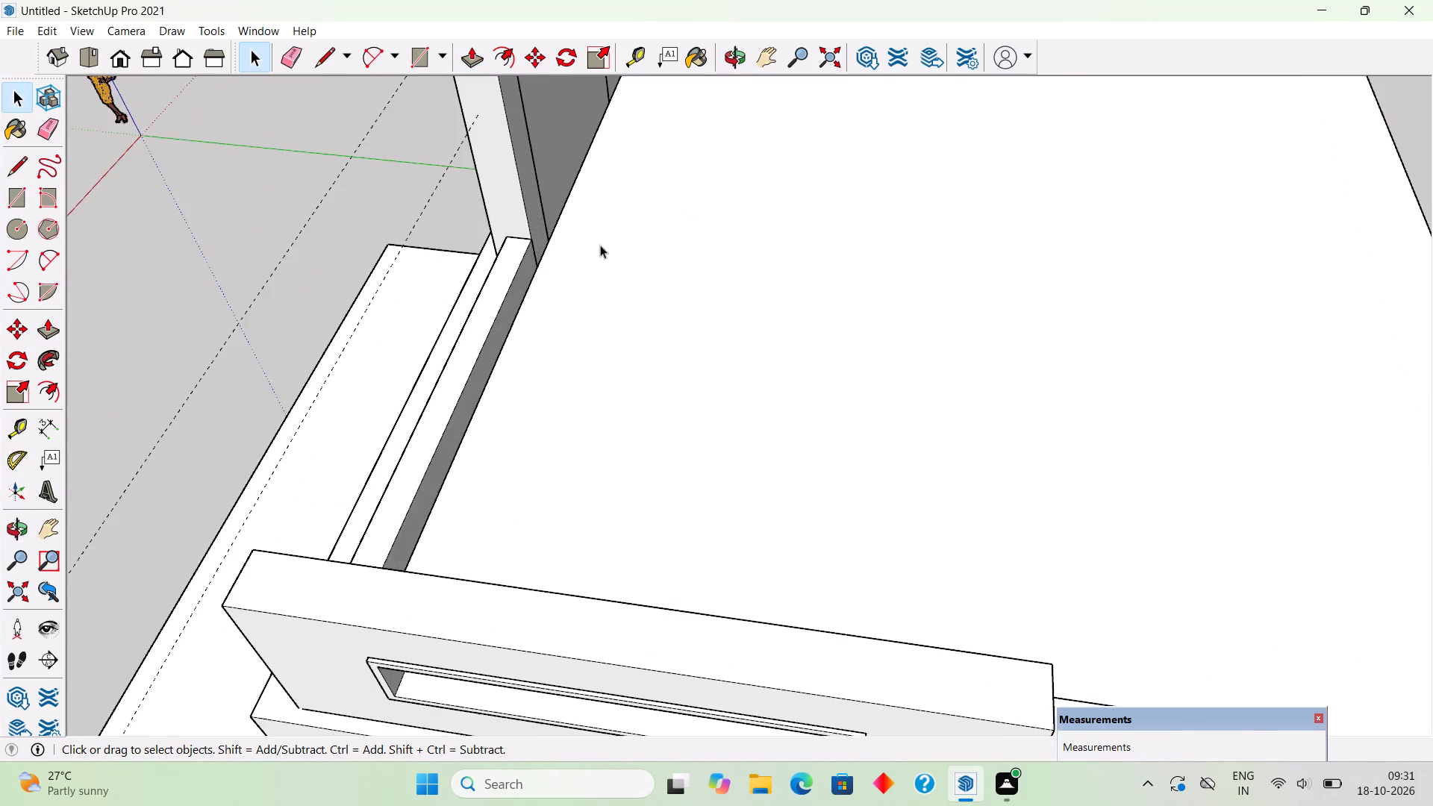
scroll(600, 245, "up", 15)
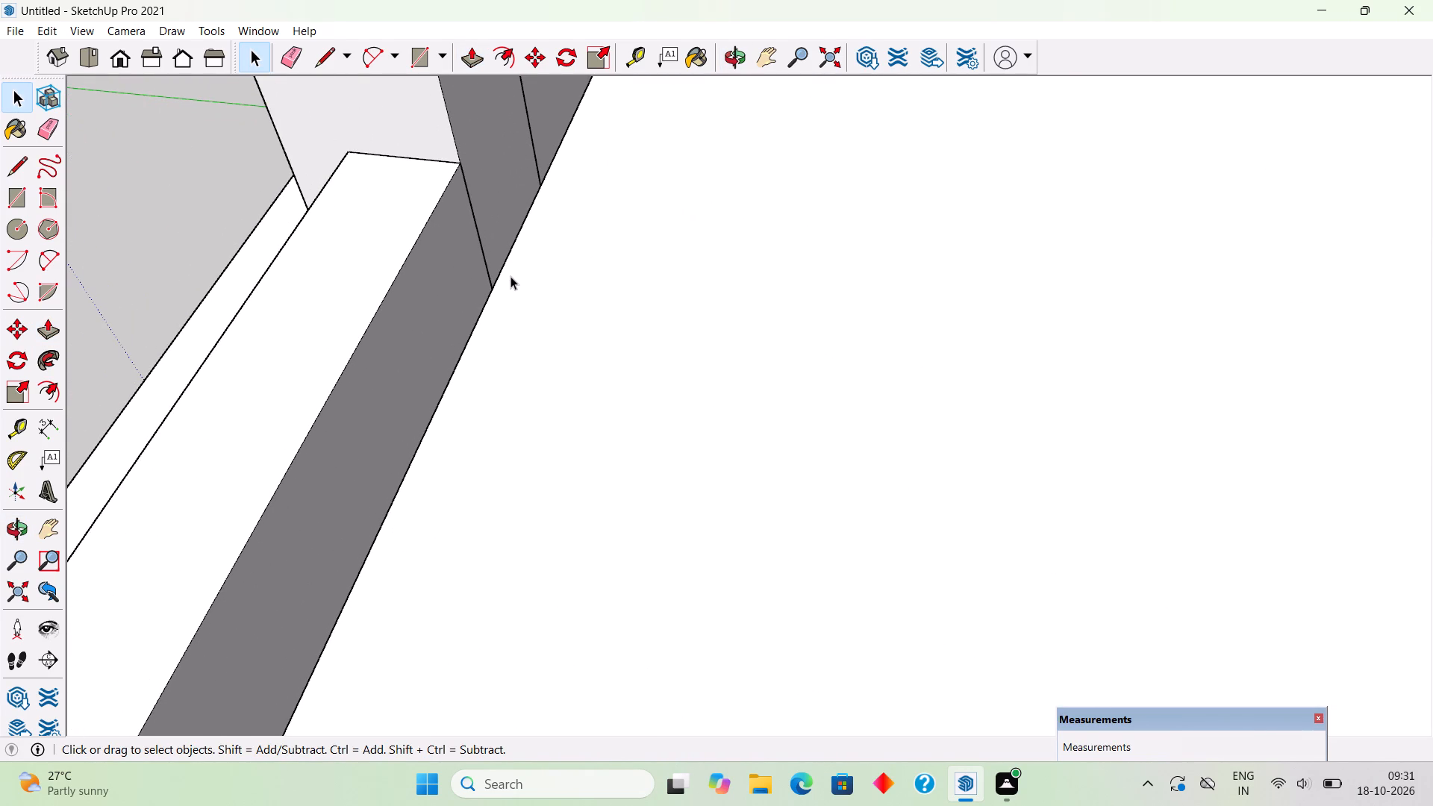
key("t")
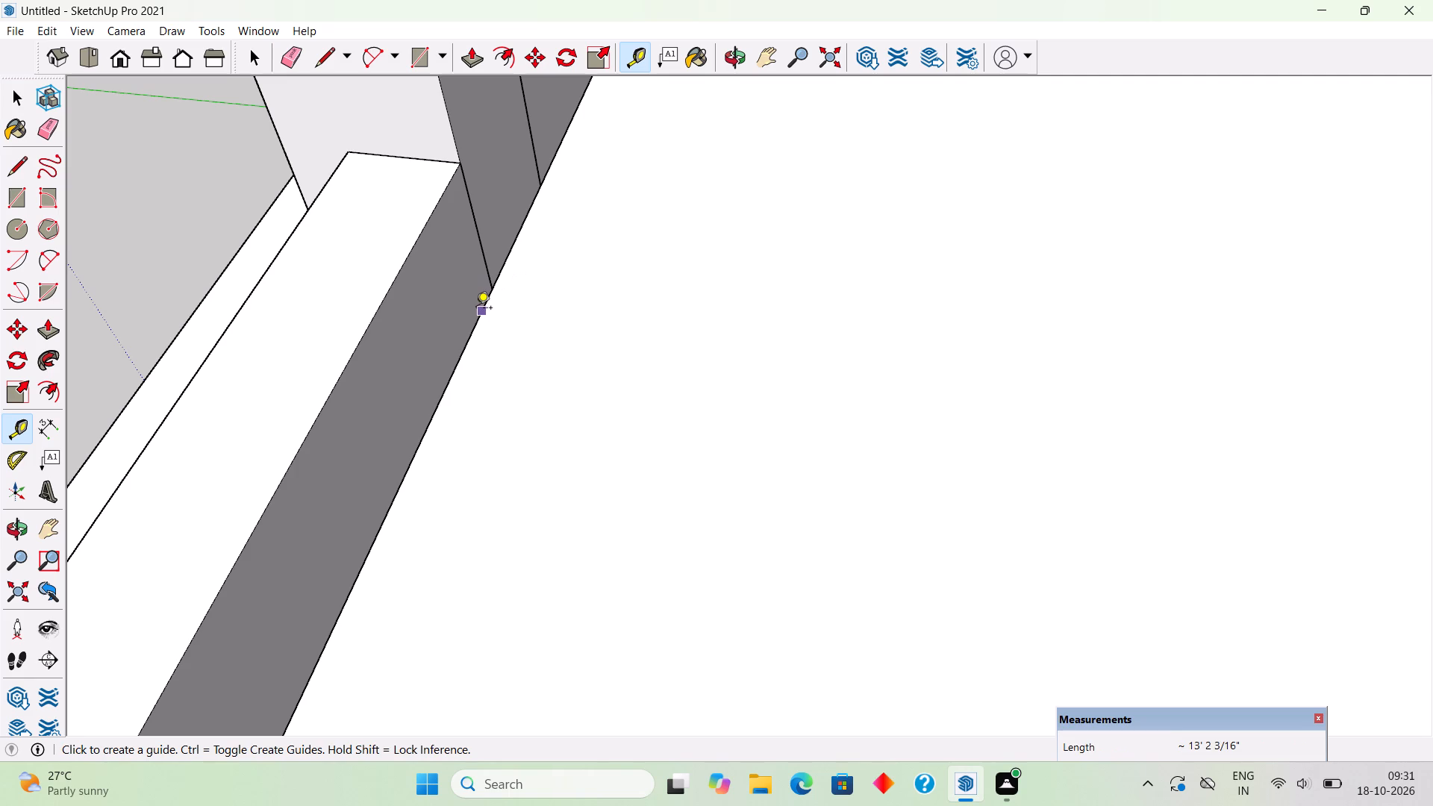
scroll(493, 256, "down", 2)
scroll(493, 256, "up", 1)
scroll(493, 256, "down", 15)
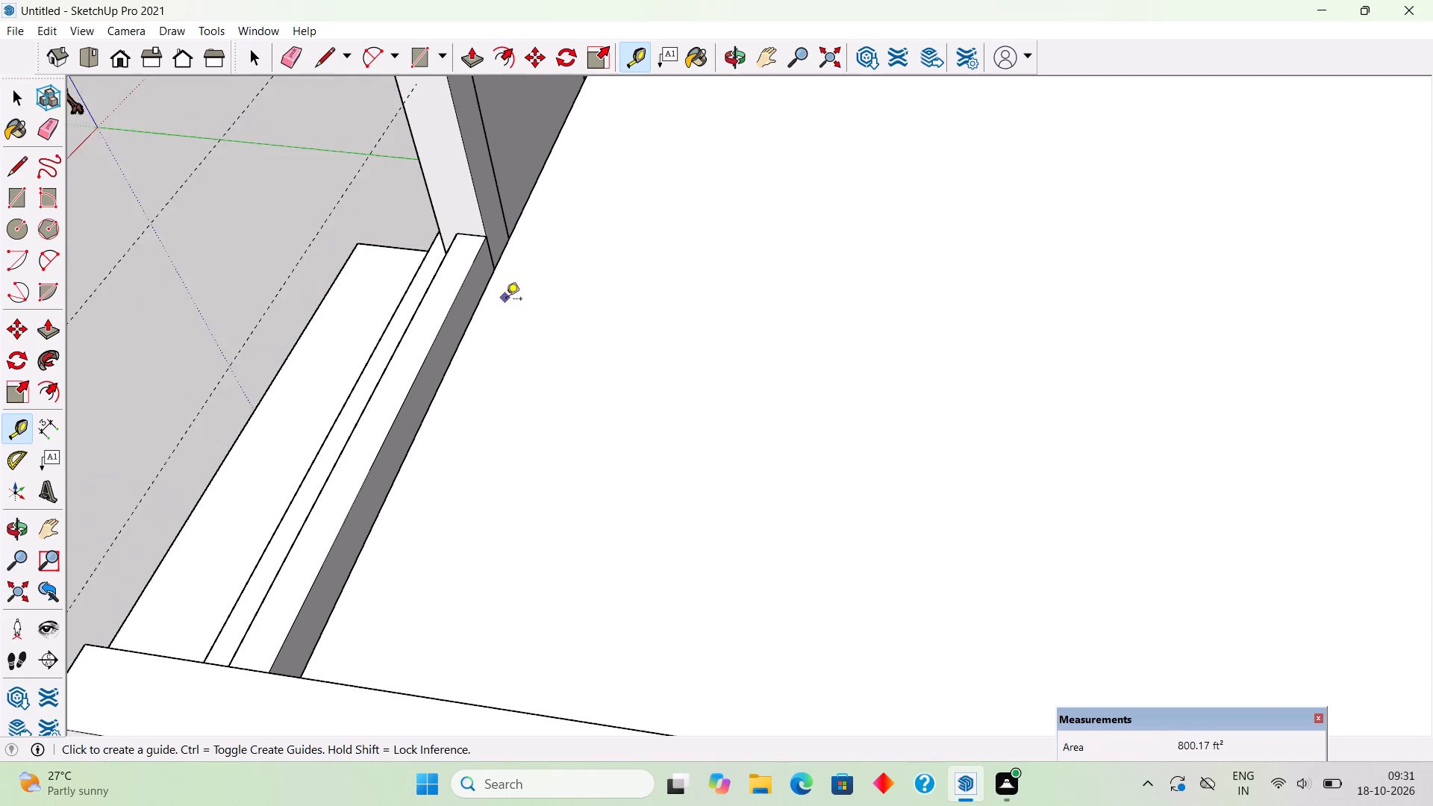
scroll(506, 300, "down", 5)
middle_click(510, 366)
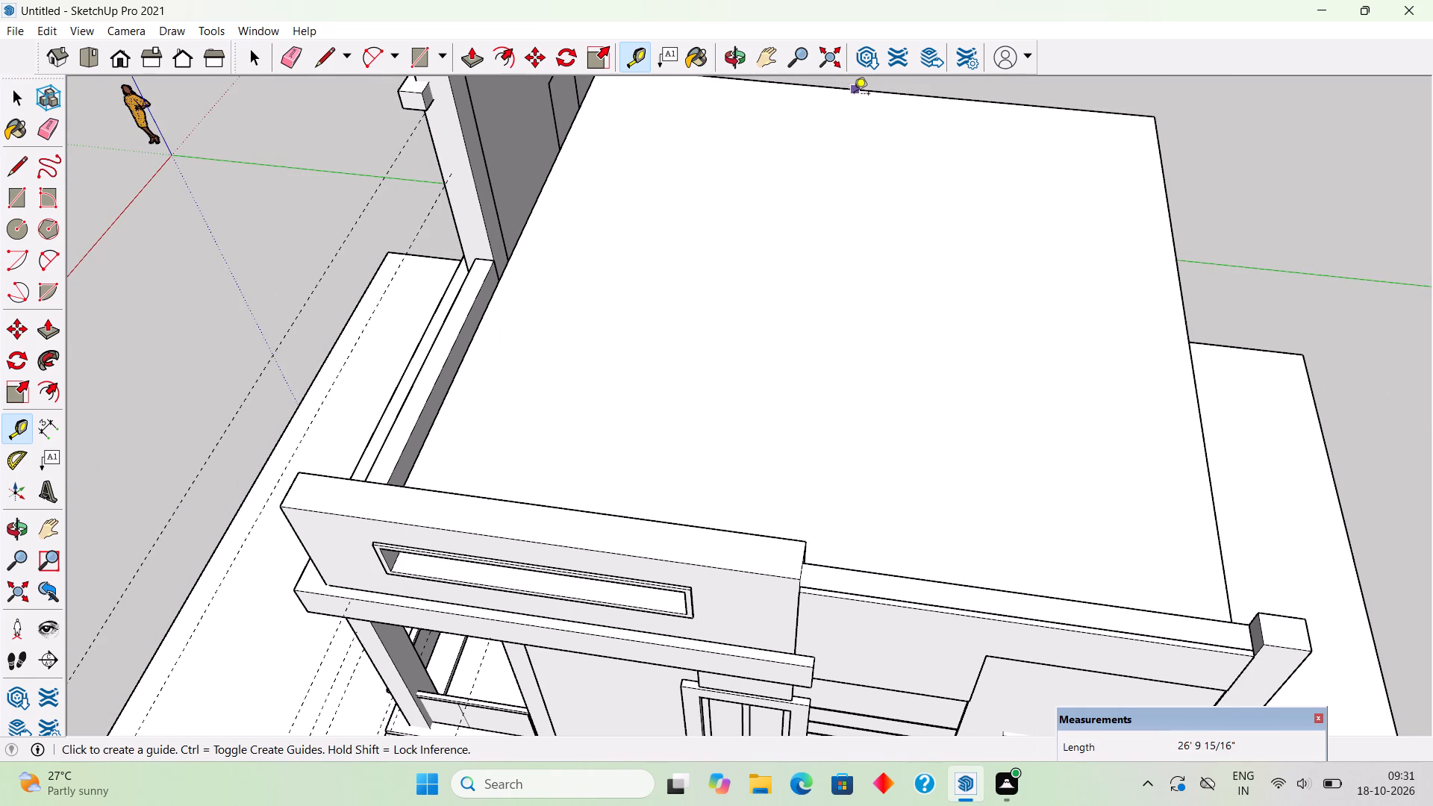
left_click(852, 93)
scroll(567, 294, "up", 9)
left_click(408, 272)
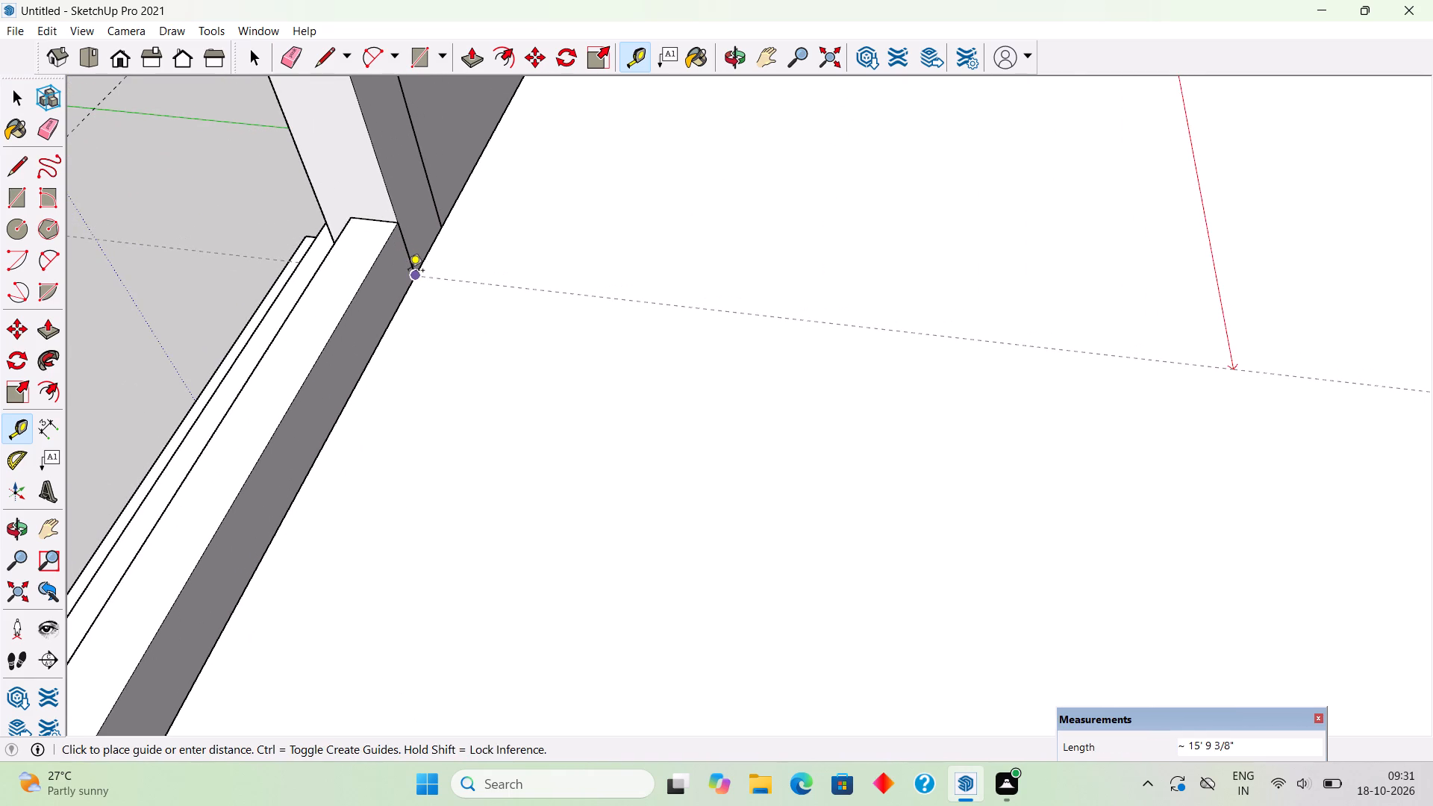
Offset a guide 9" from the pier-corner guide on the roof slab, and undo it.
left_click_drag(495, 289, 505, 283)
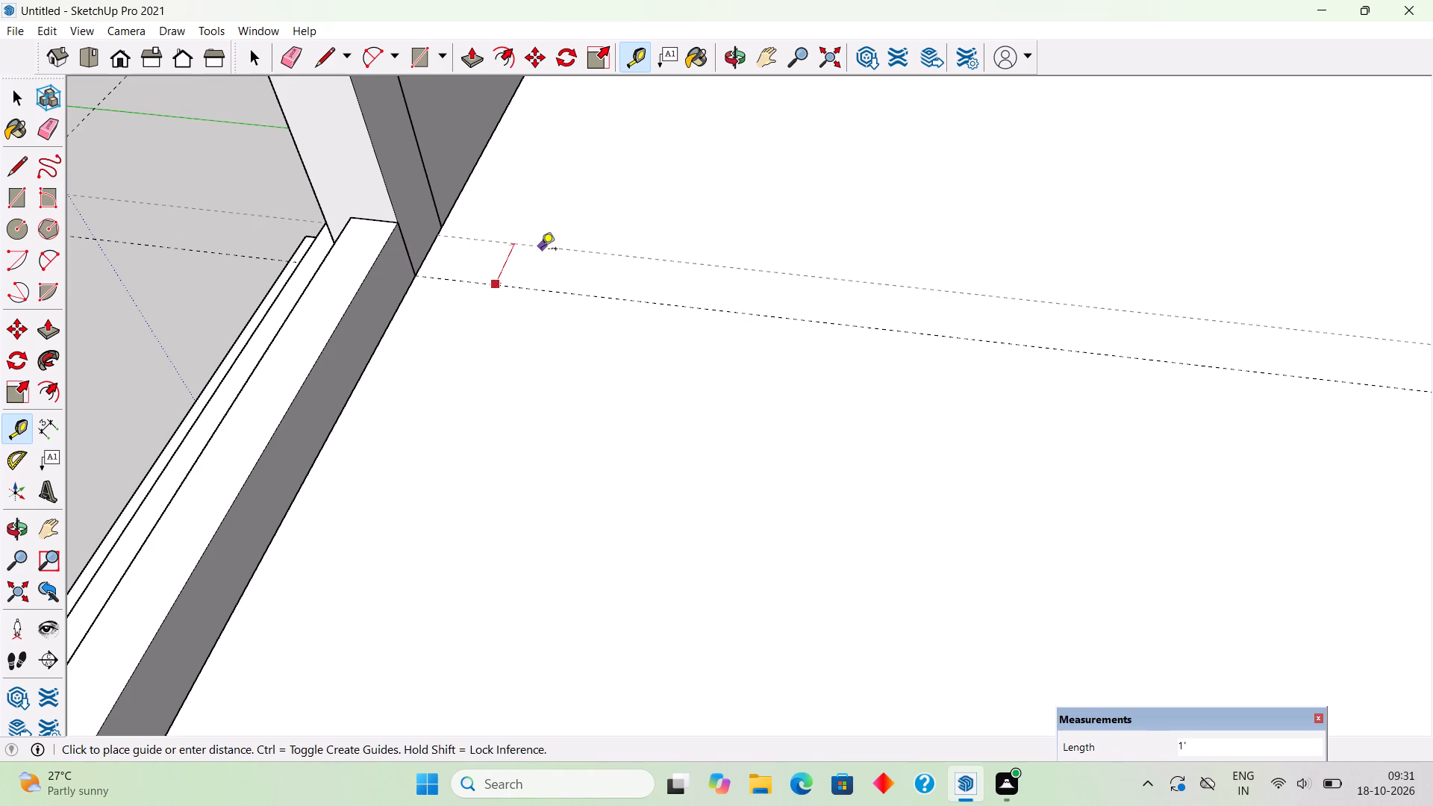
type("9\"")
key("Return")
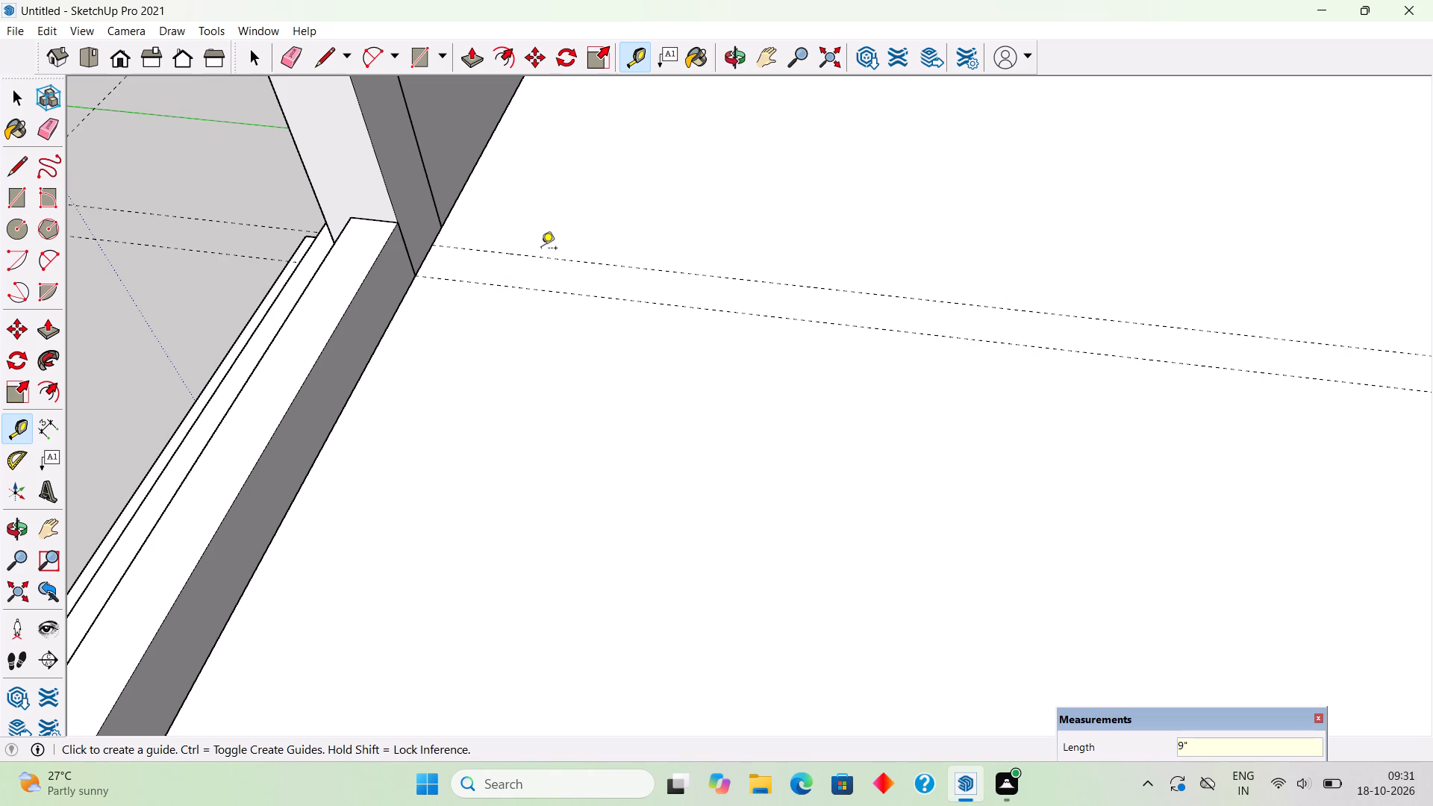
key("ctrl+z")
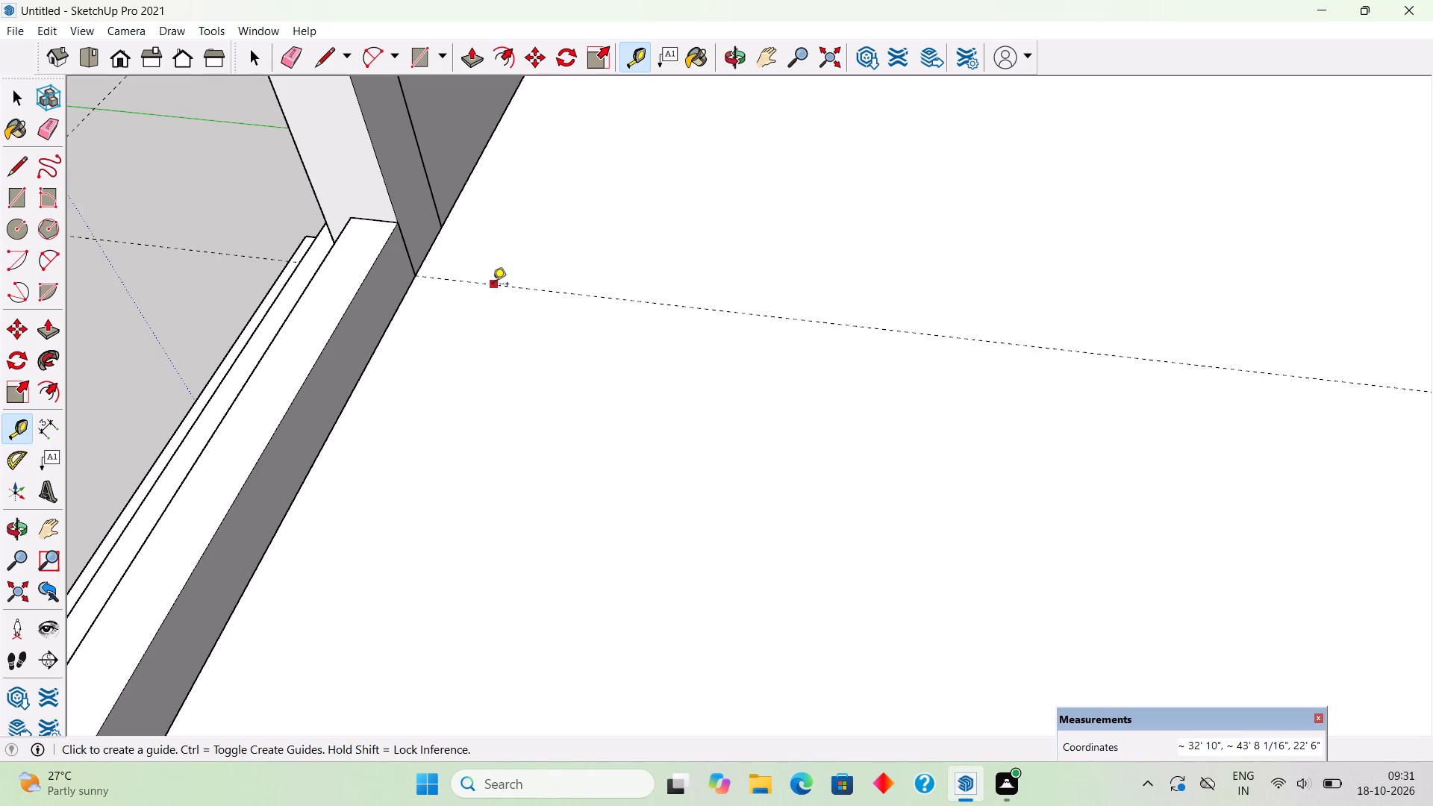
Offset a guide 4" from the pier-corner guide, toward the tower wall.
left_click(492, 286)
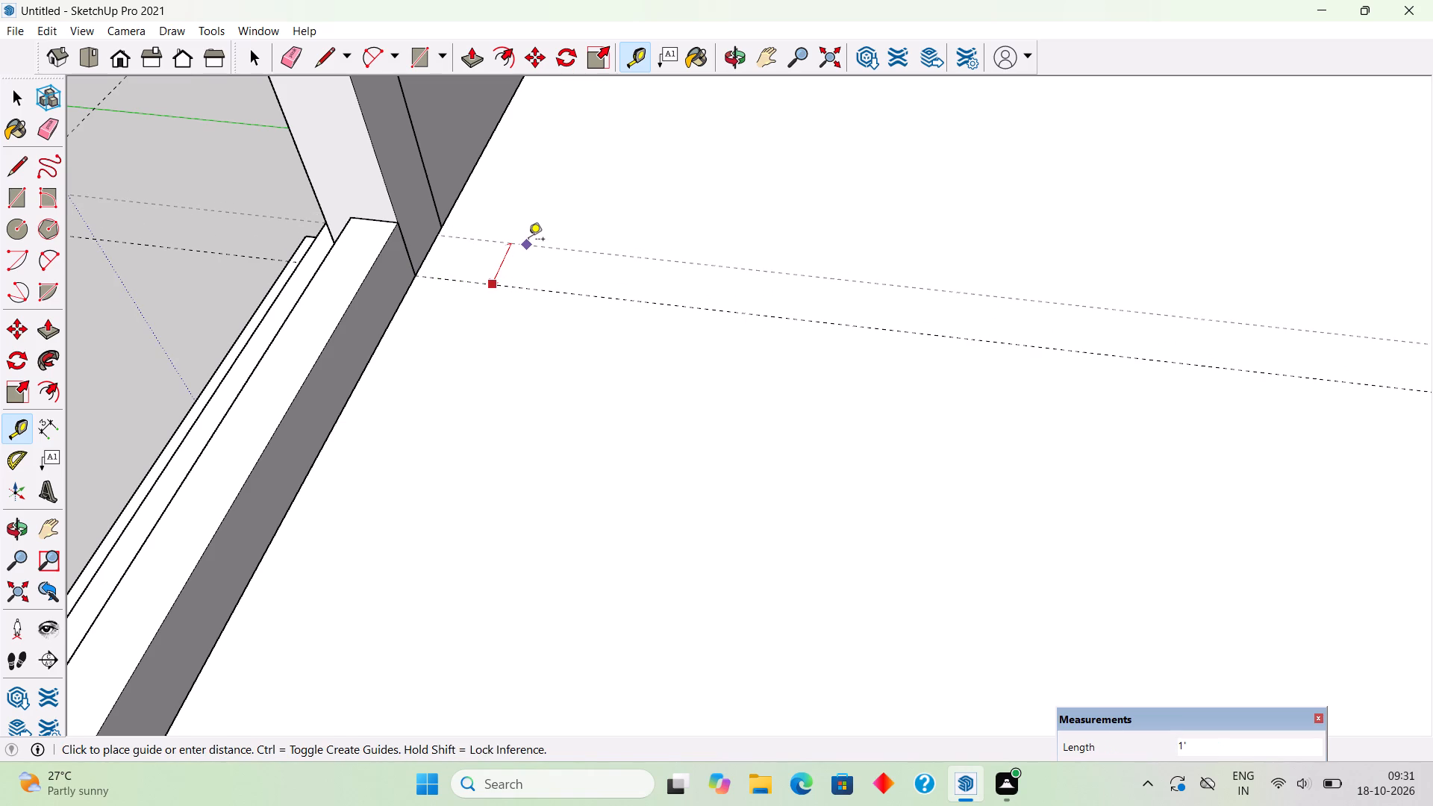
type("4\"")
key("Return")
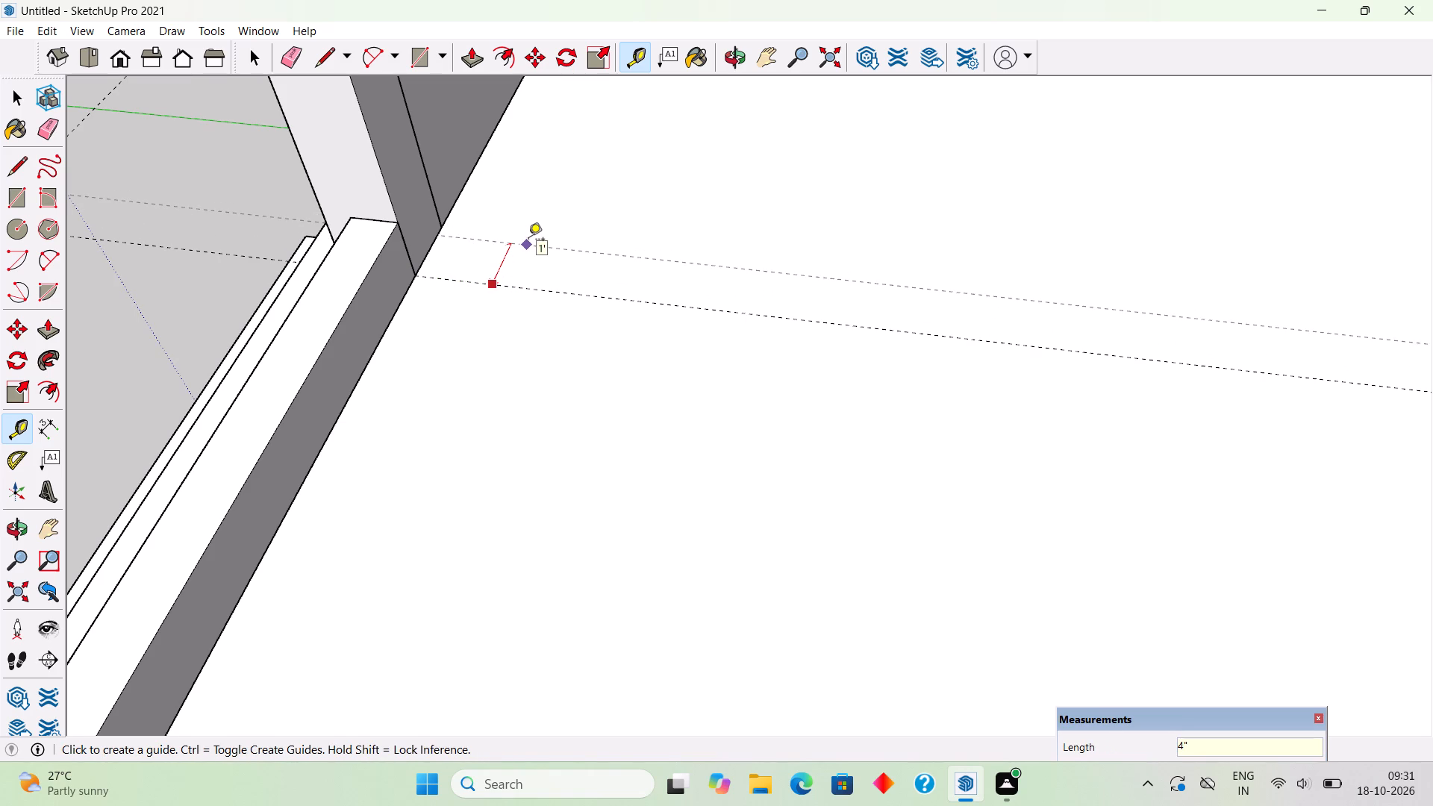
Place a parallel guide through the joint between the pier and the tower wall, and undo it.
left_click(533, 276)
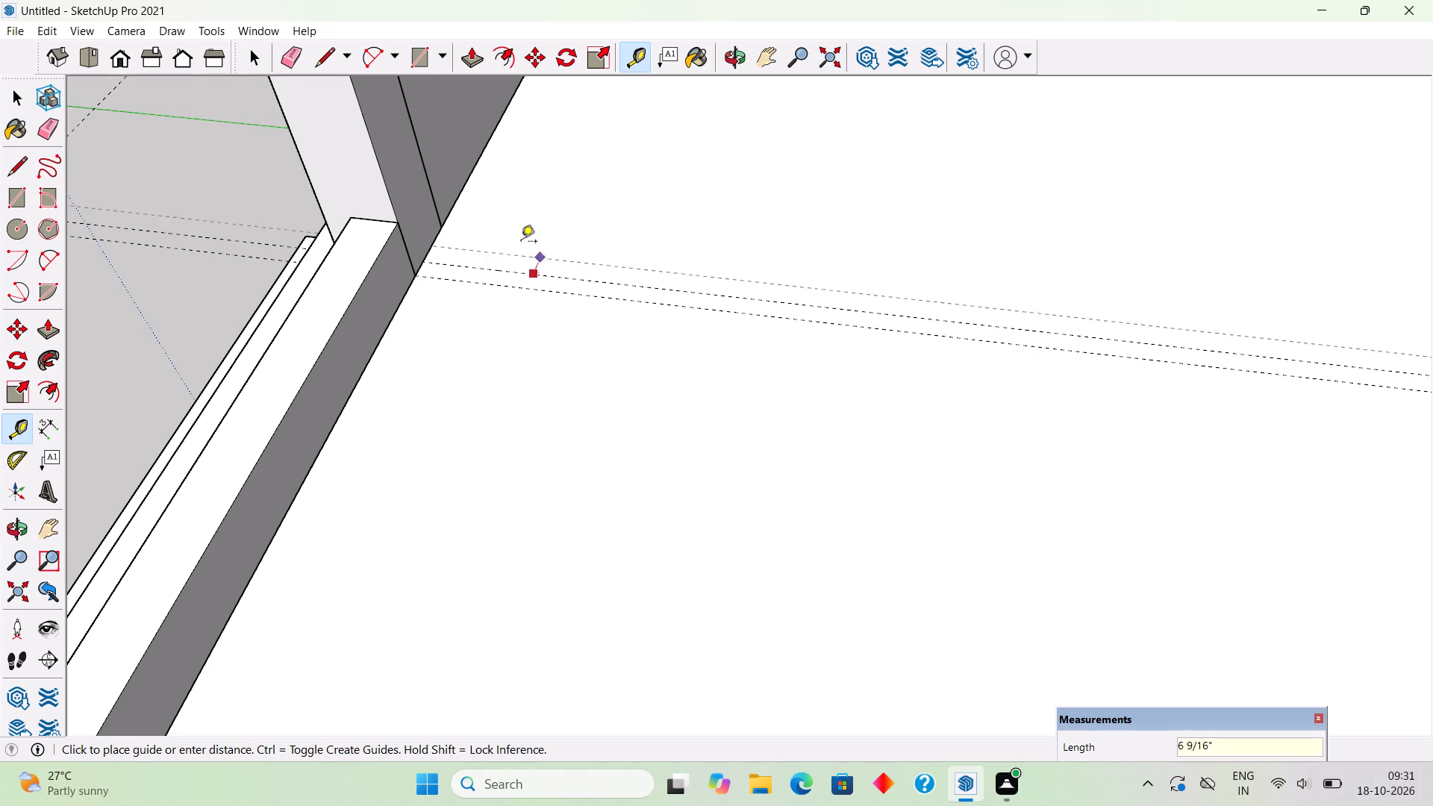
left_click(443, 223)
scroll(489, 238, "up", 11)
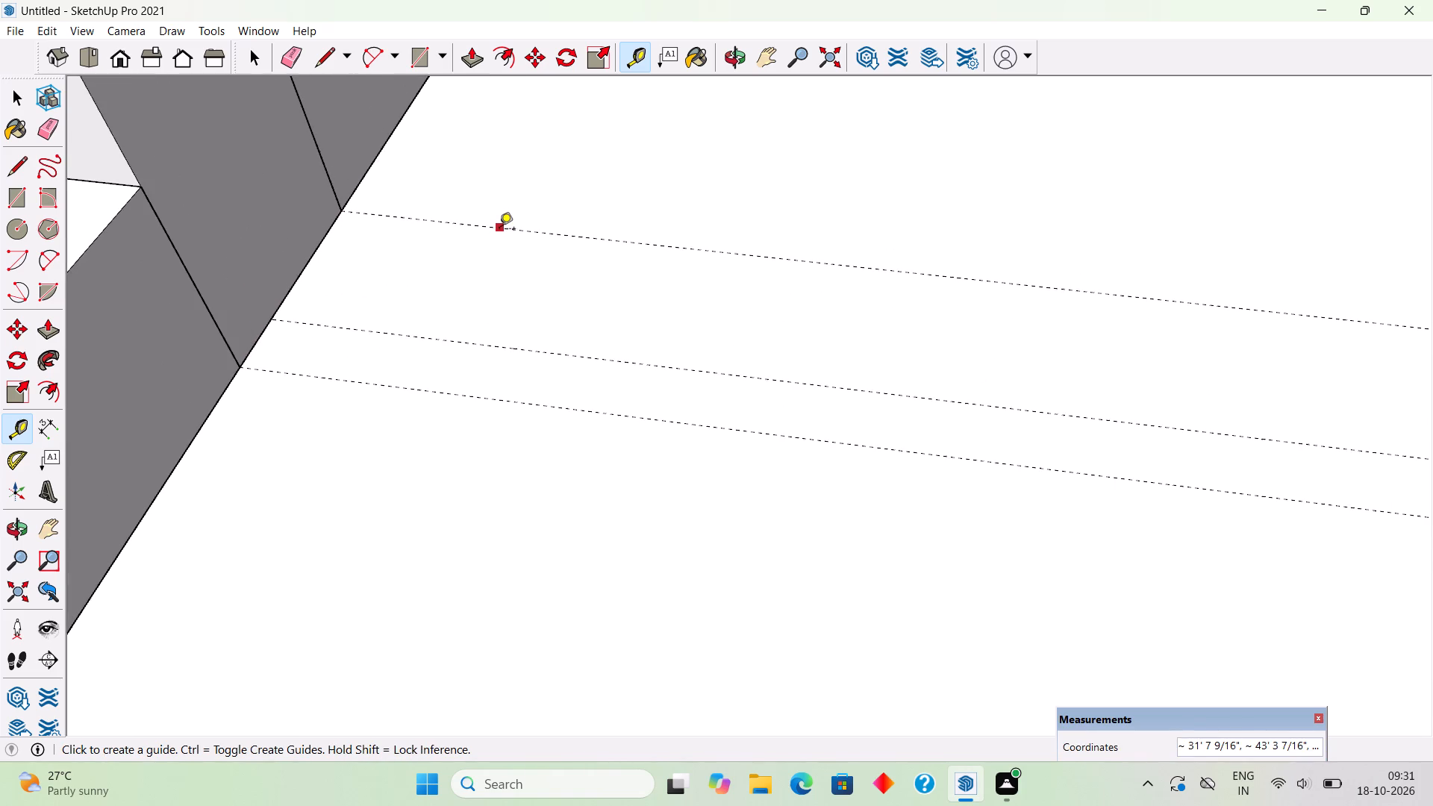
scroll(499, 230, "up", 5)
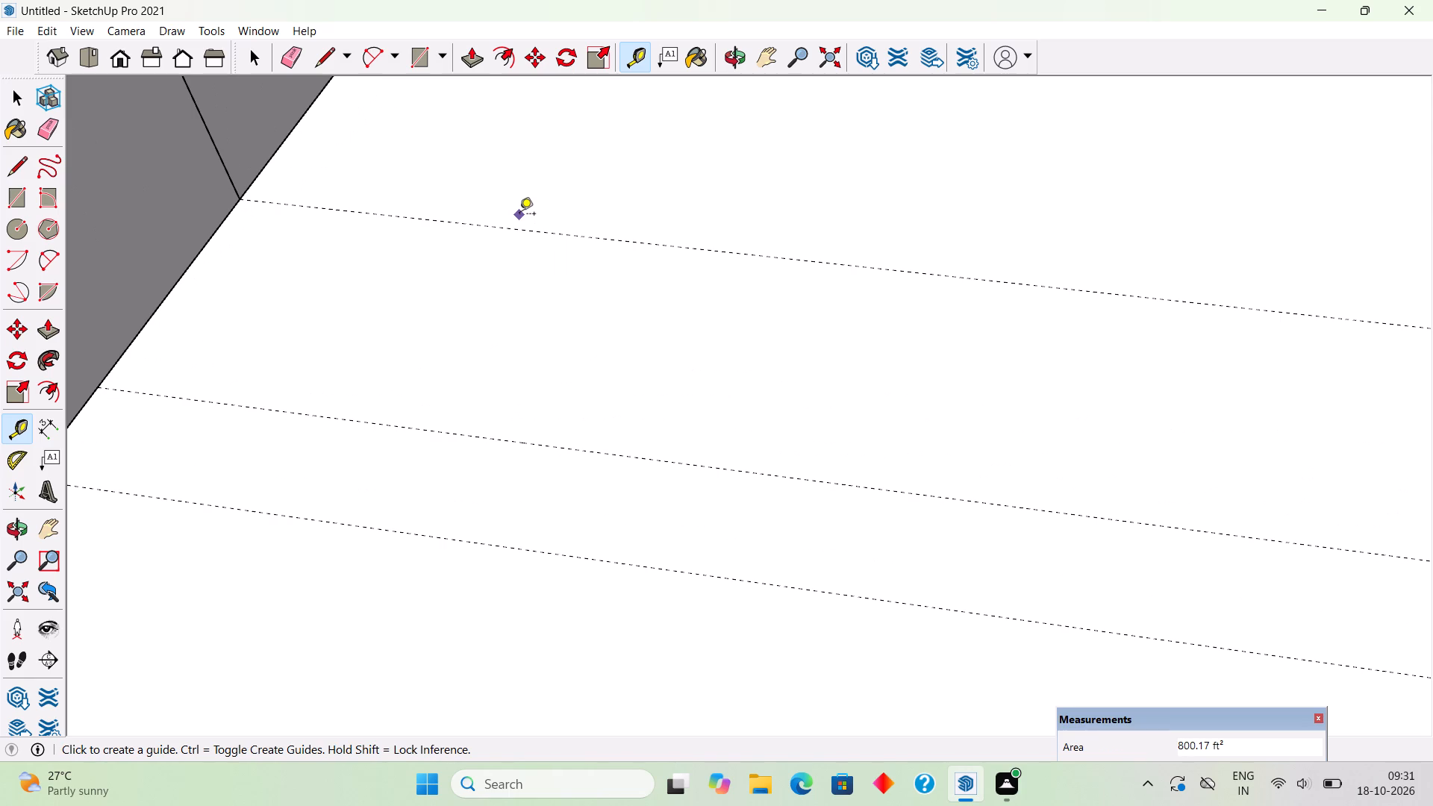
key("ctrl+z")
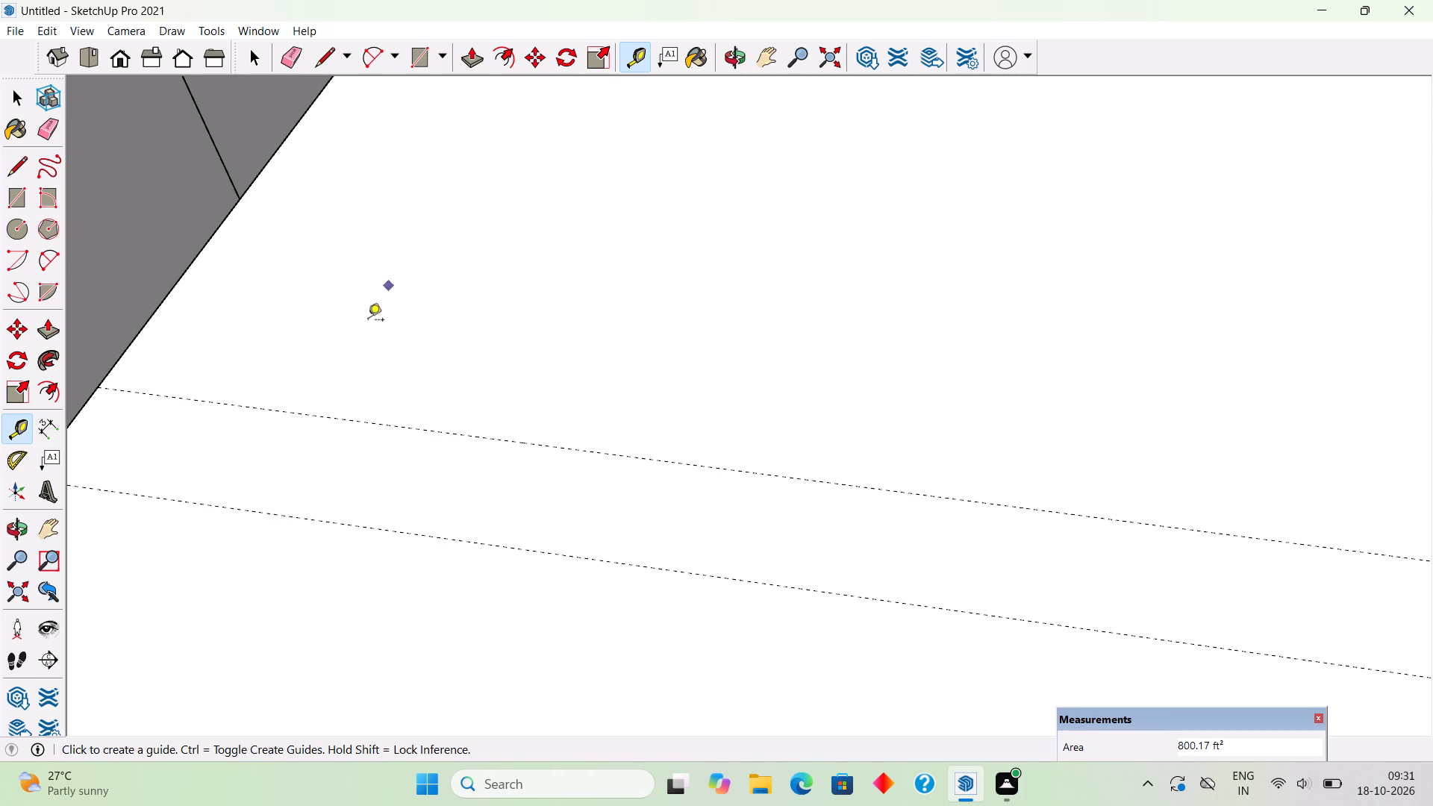
Place a parallel guide through the joint between pier and tower wall, and another 9" back from it toward the front parapet.
left_click(322, 414)
left_click(240, 197)
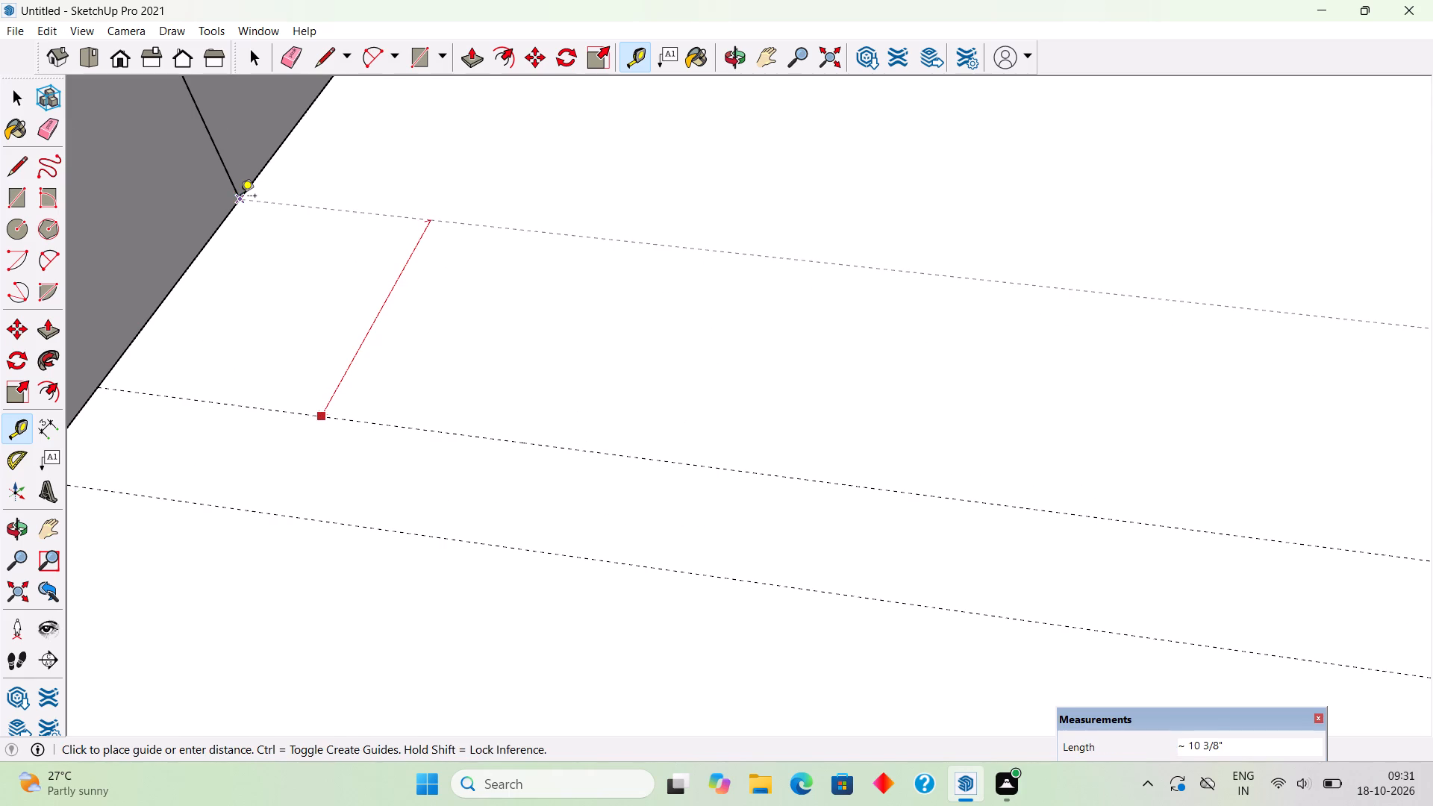
left_click(357, 216)
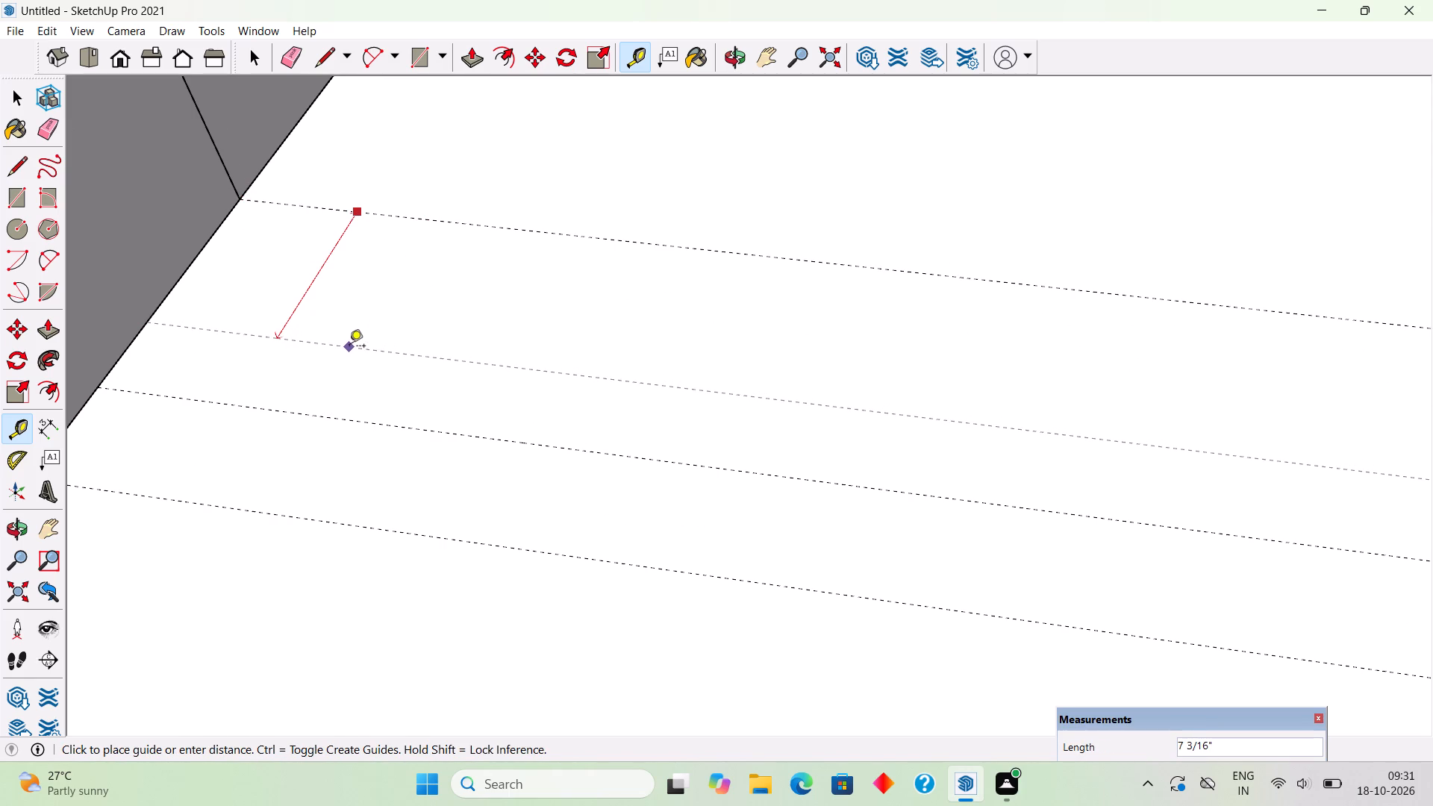
type("9\"")
key("Return")
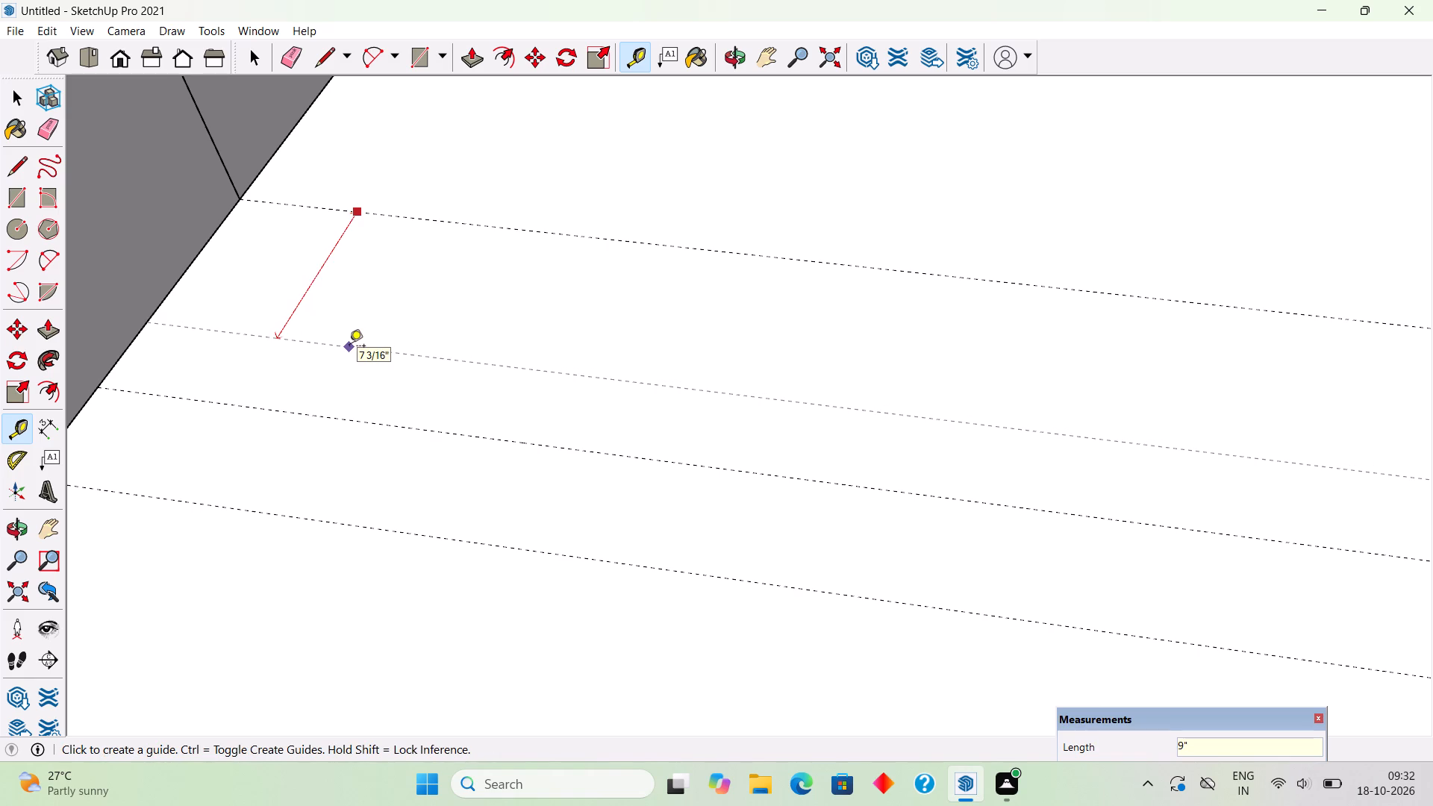
Draw a 9" by 7' rectangle on the roof slab along the guides, starting at the joint between pier and tower wall.
key("space")
type("r")
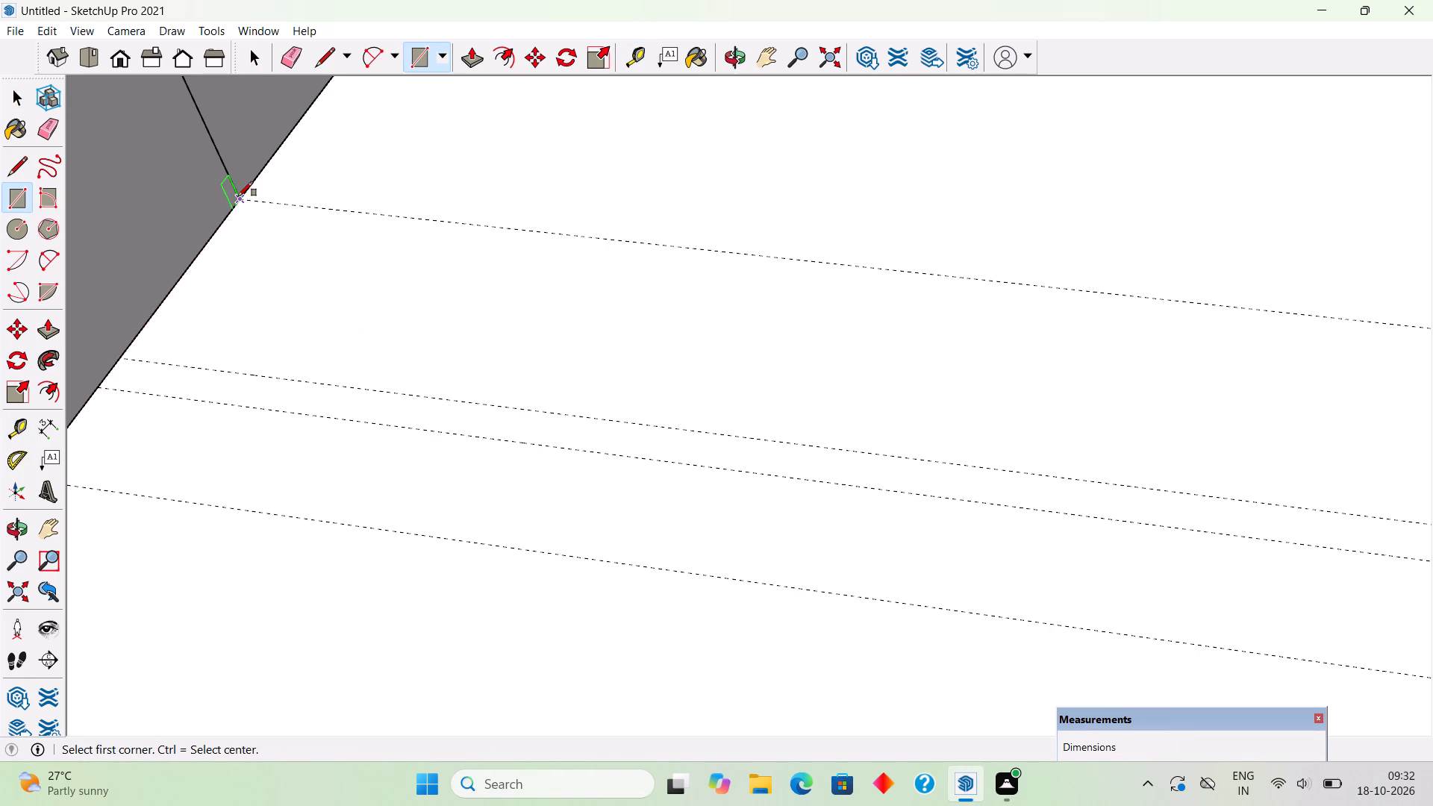
left_click(238, 196)
scroll(726, 429, "down", 20)
scroll(726, 429, "down", 1)
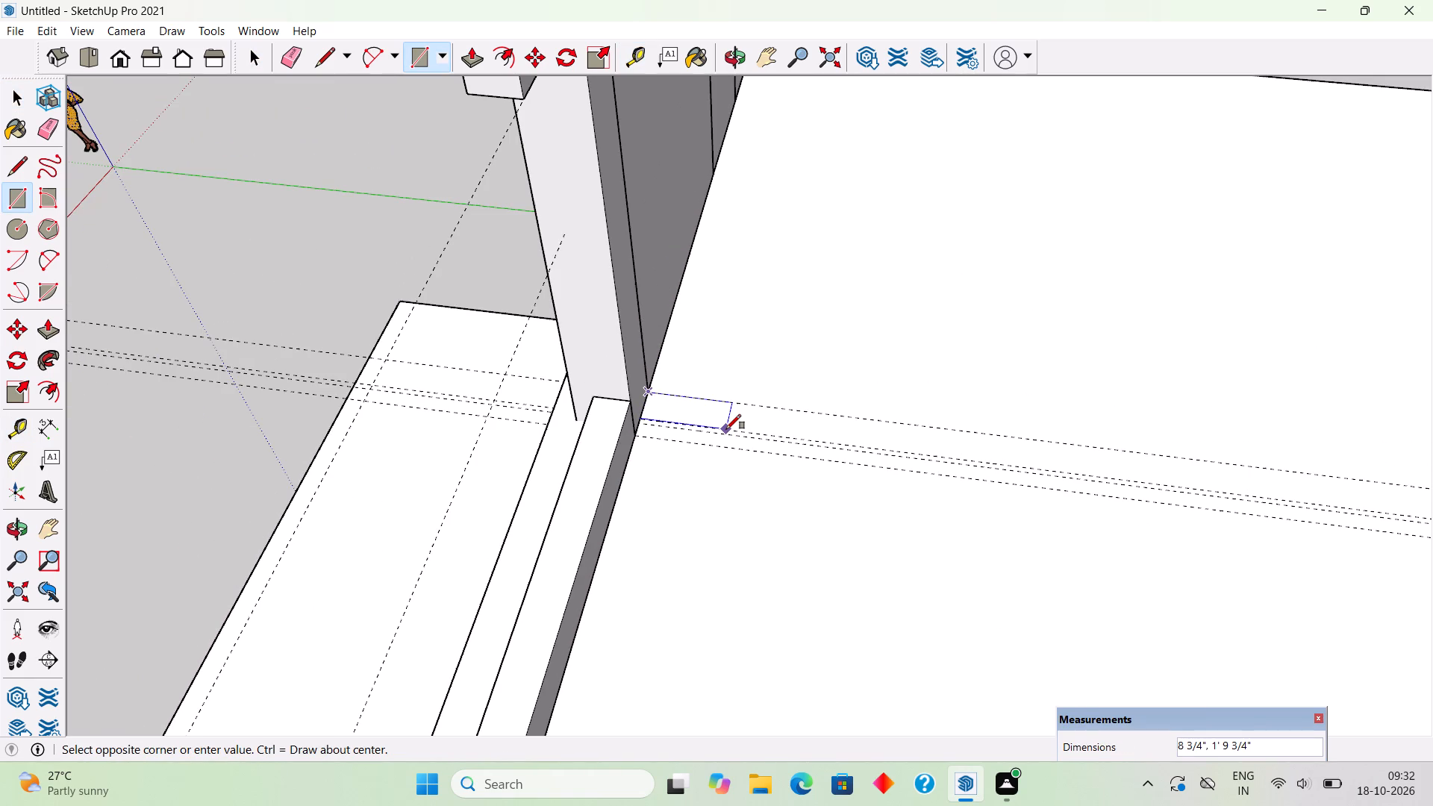
scroll(726, 429, "down", 4)
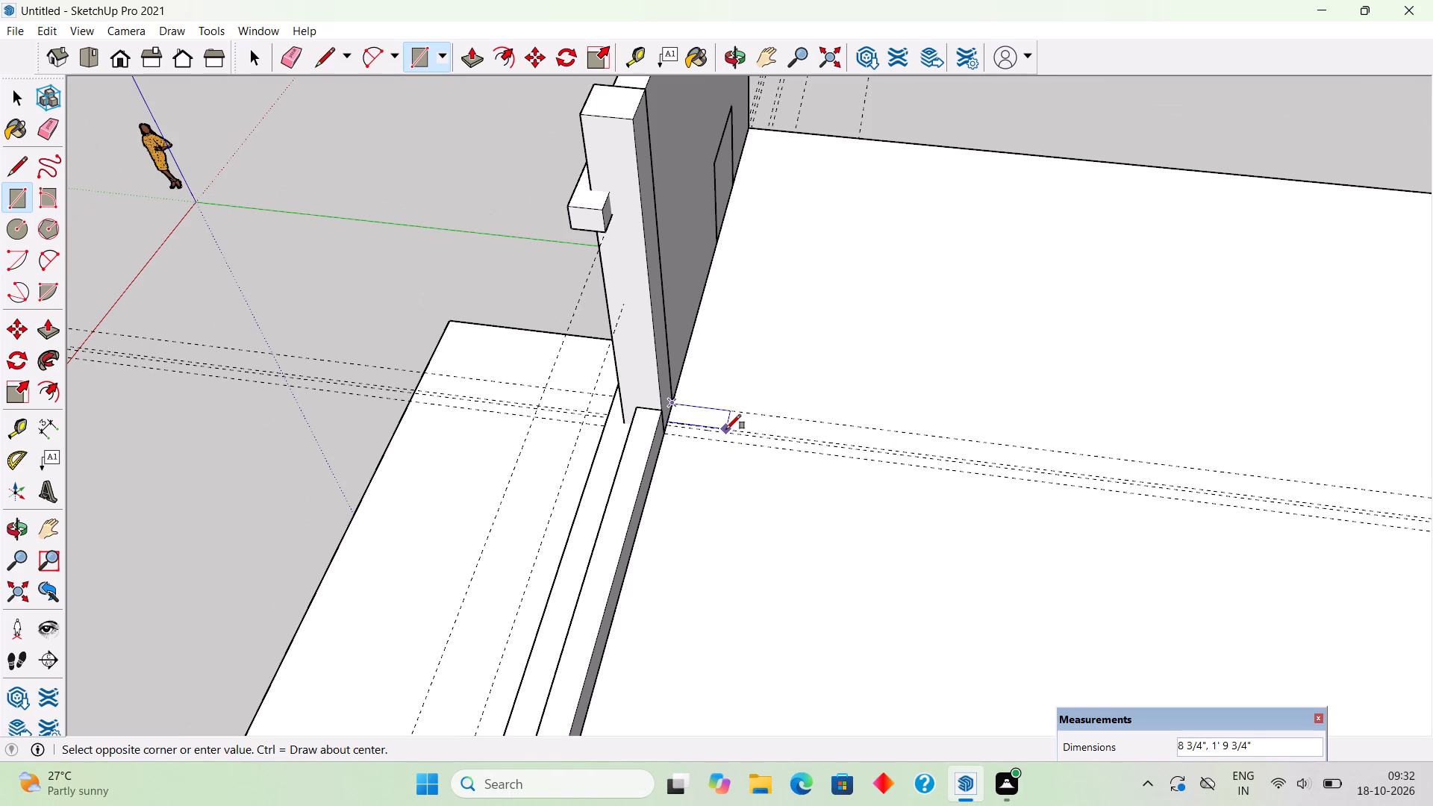
scroll(1045, 463, "up", 3)
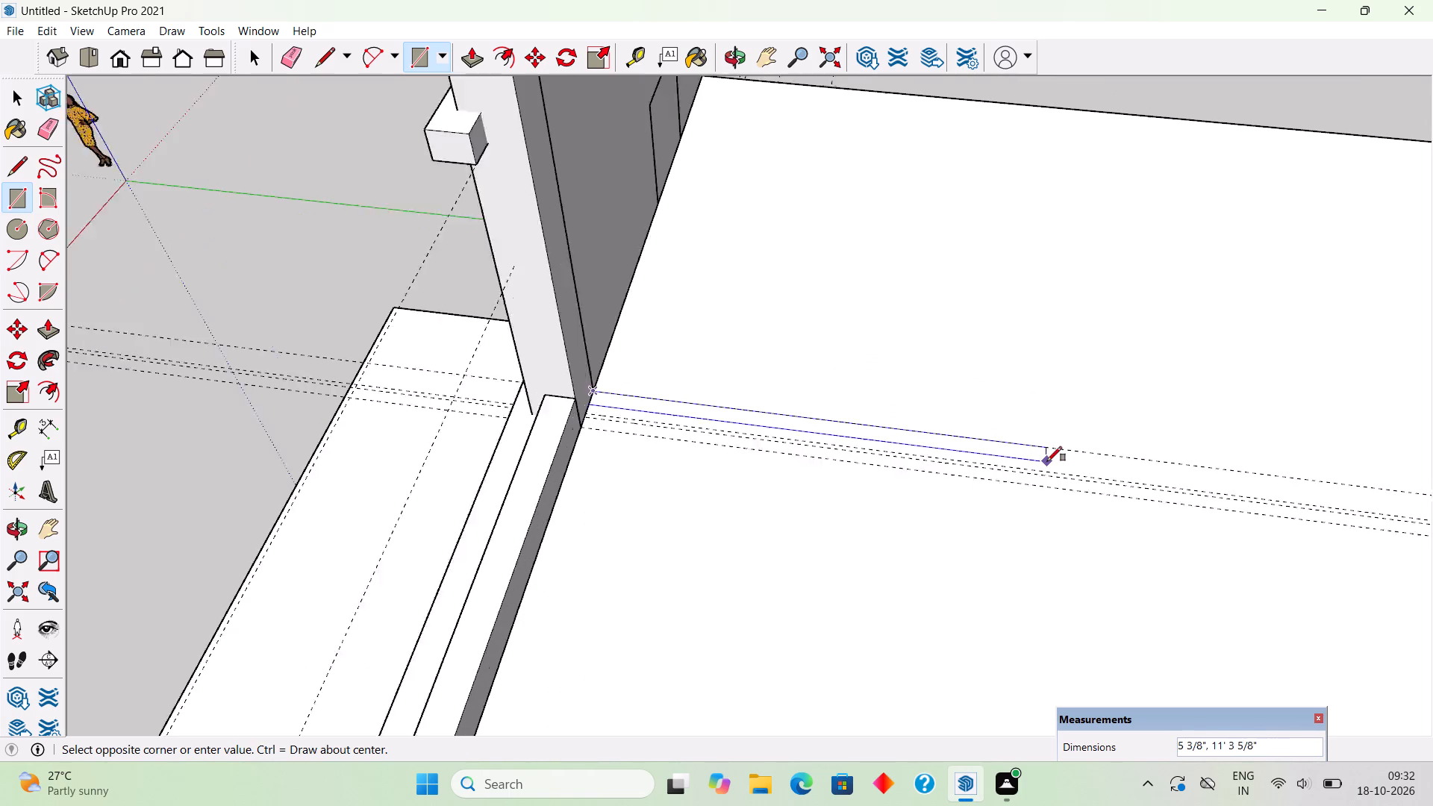
scroll(1047, 461, "up", 1)
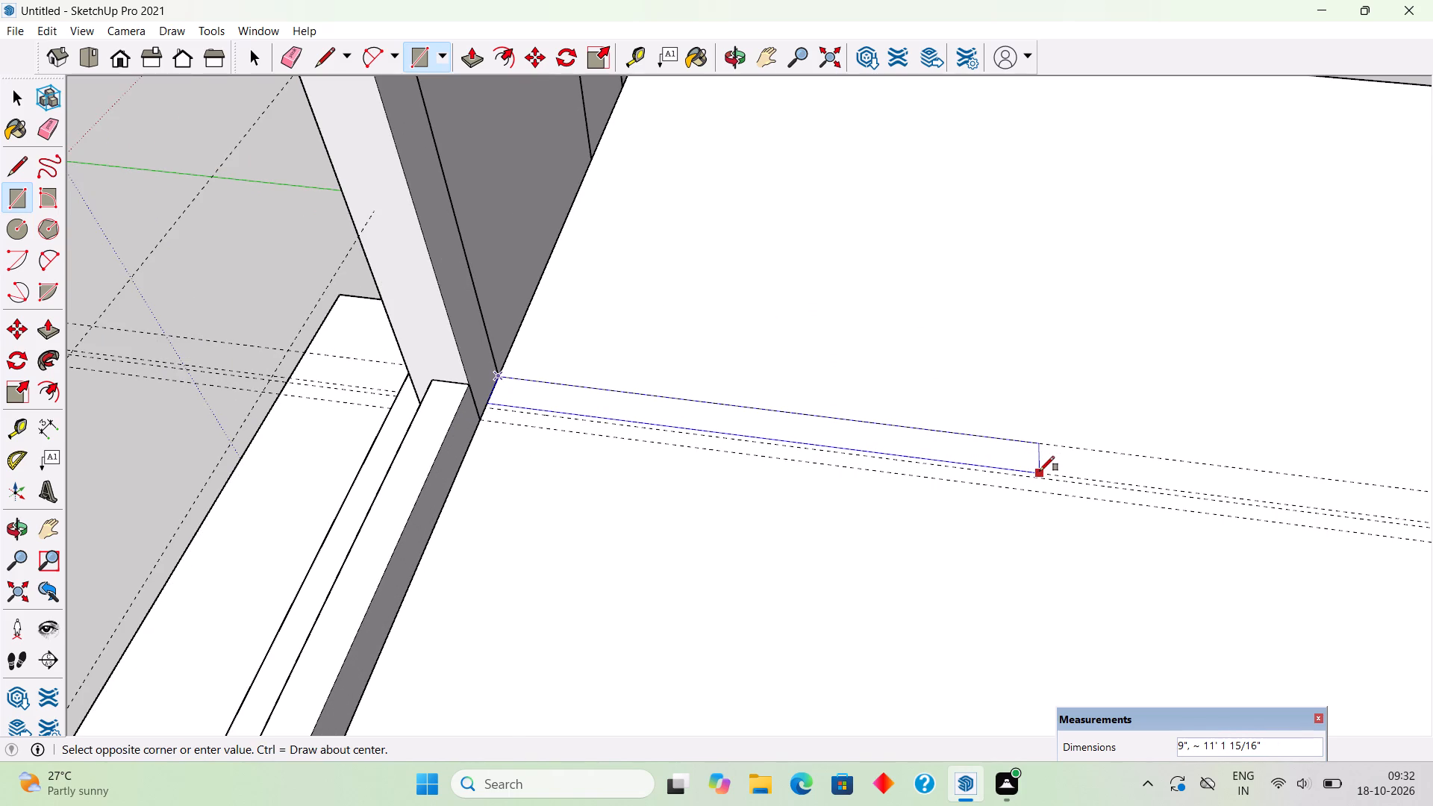
key("9")
key("shift+quotedbl")
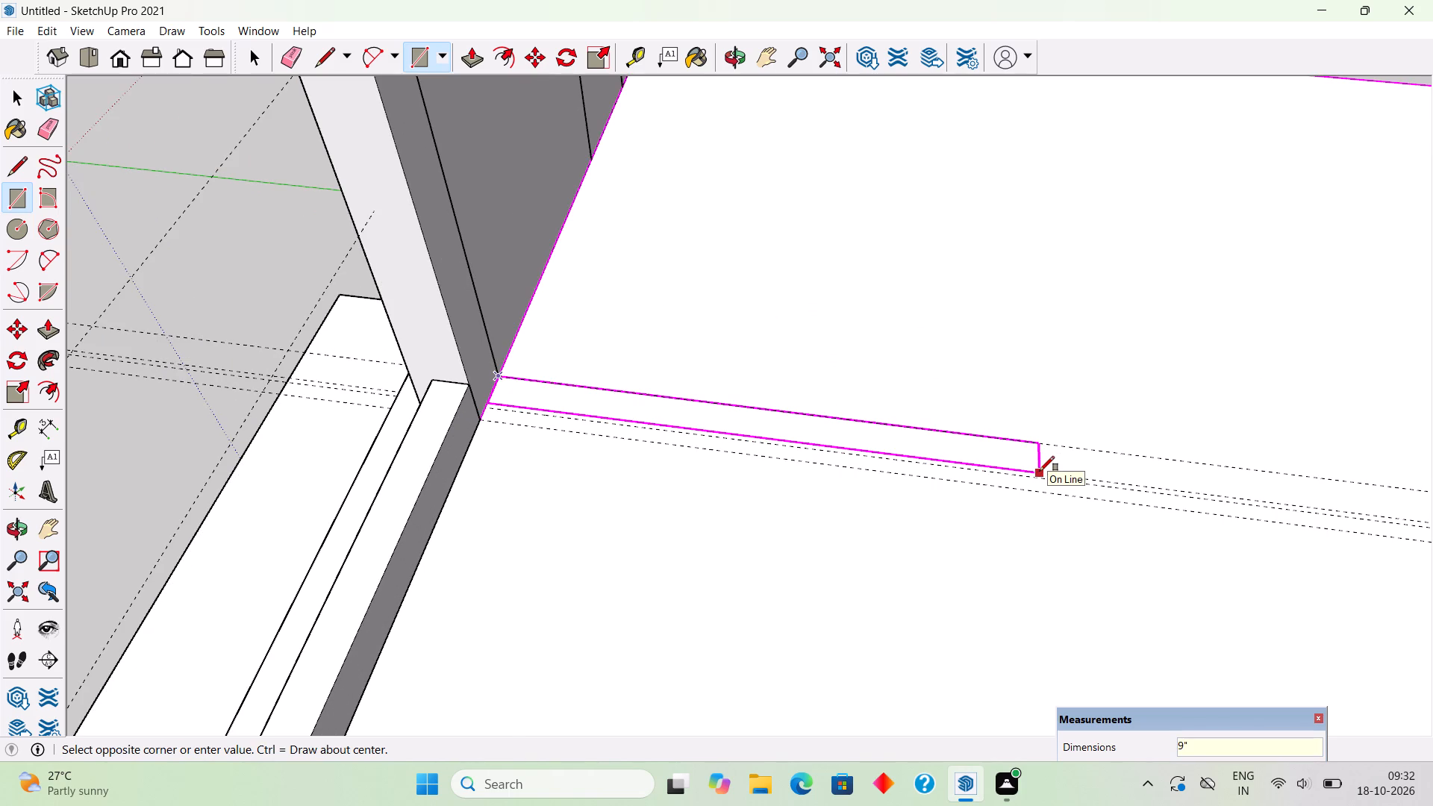
key("comma")
type("7'")
key("Return")
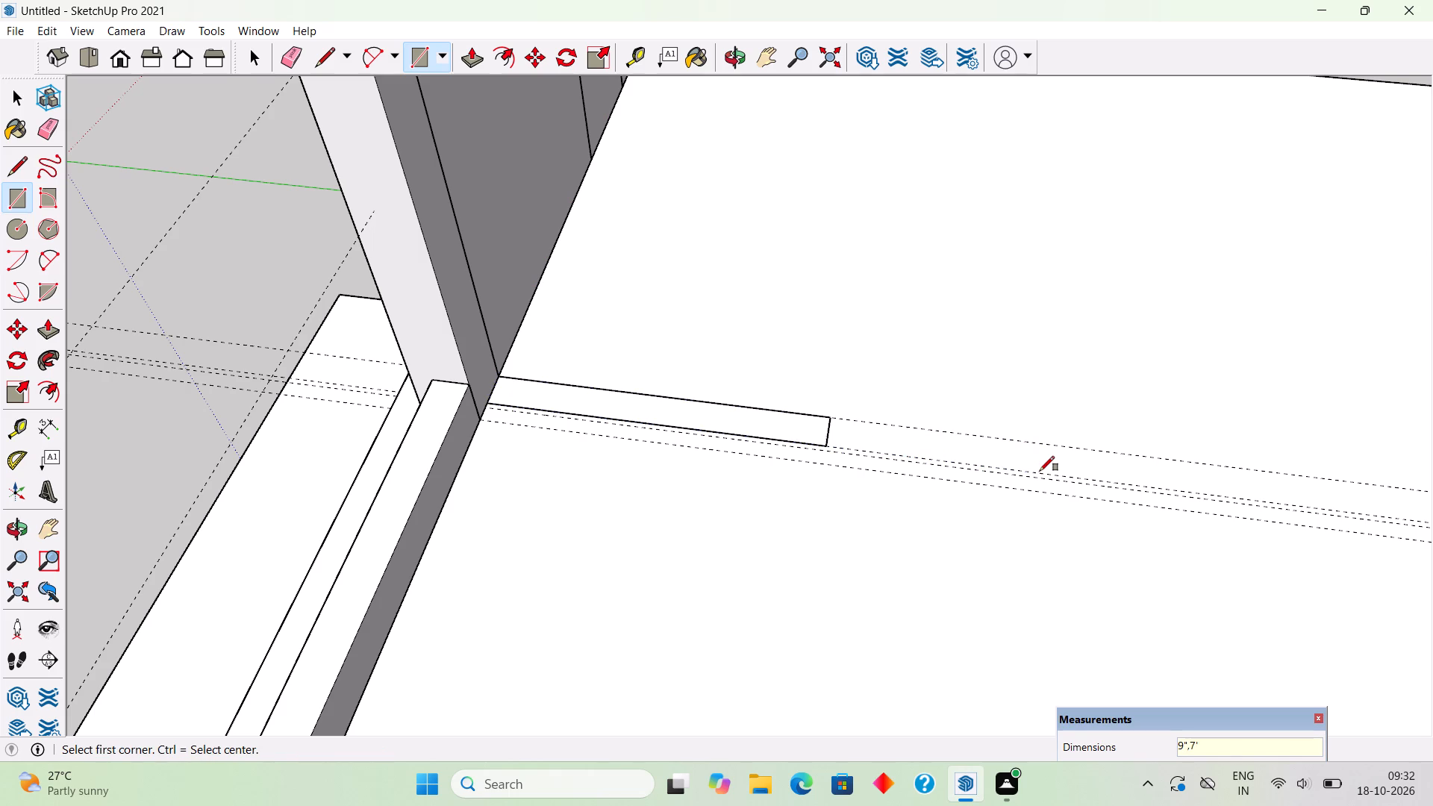
Extrude the new 9" by 7' rectangle on the roof slab up 11', level with the corner pier's top.
key("space")
key("p")
left_click(809, 425)
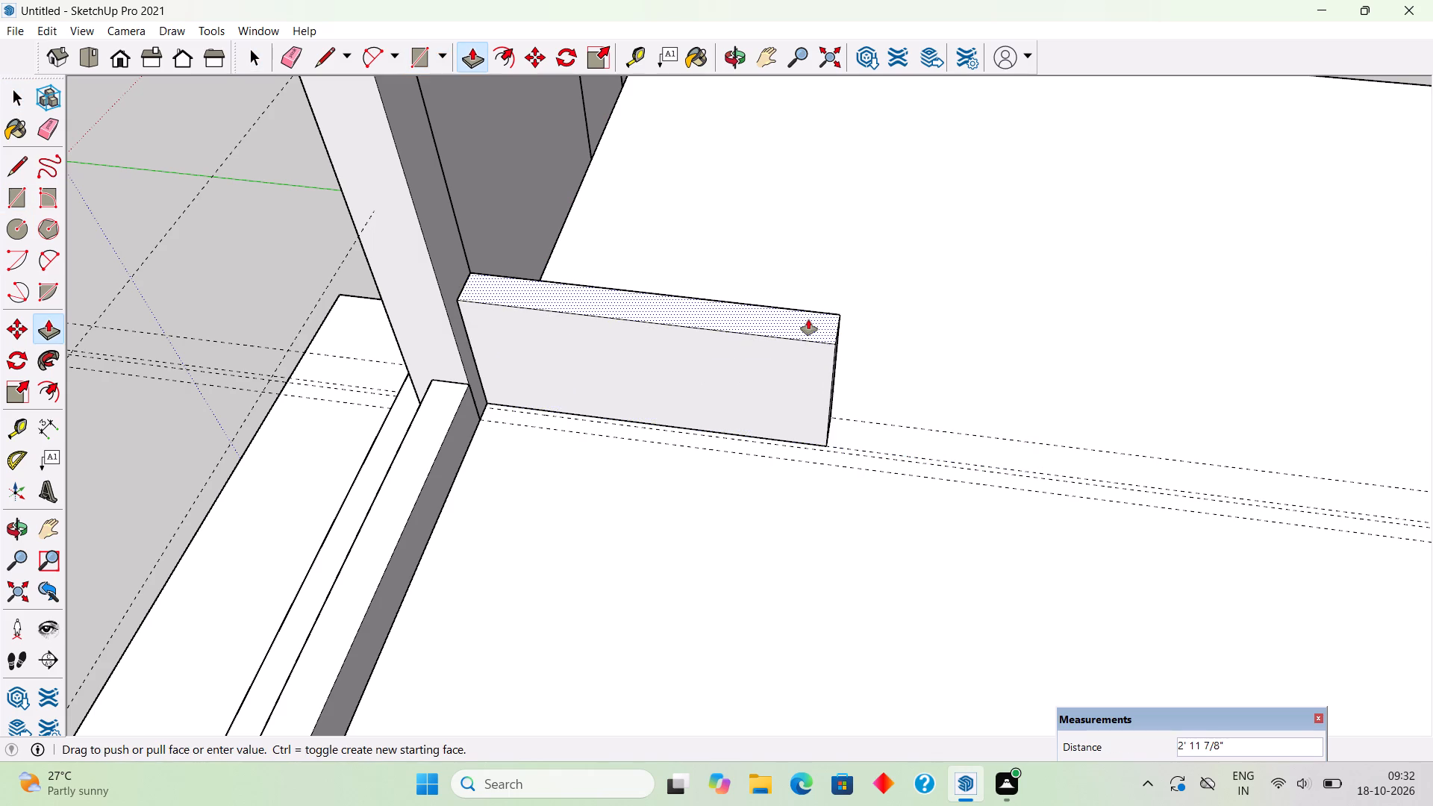
scroll(808, 319, "down", 8)
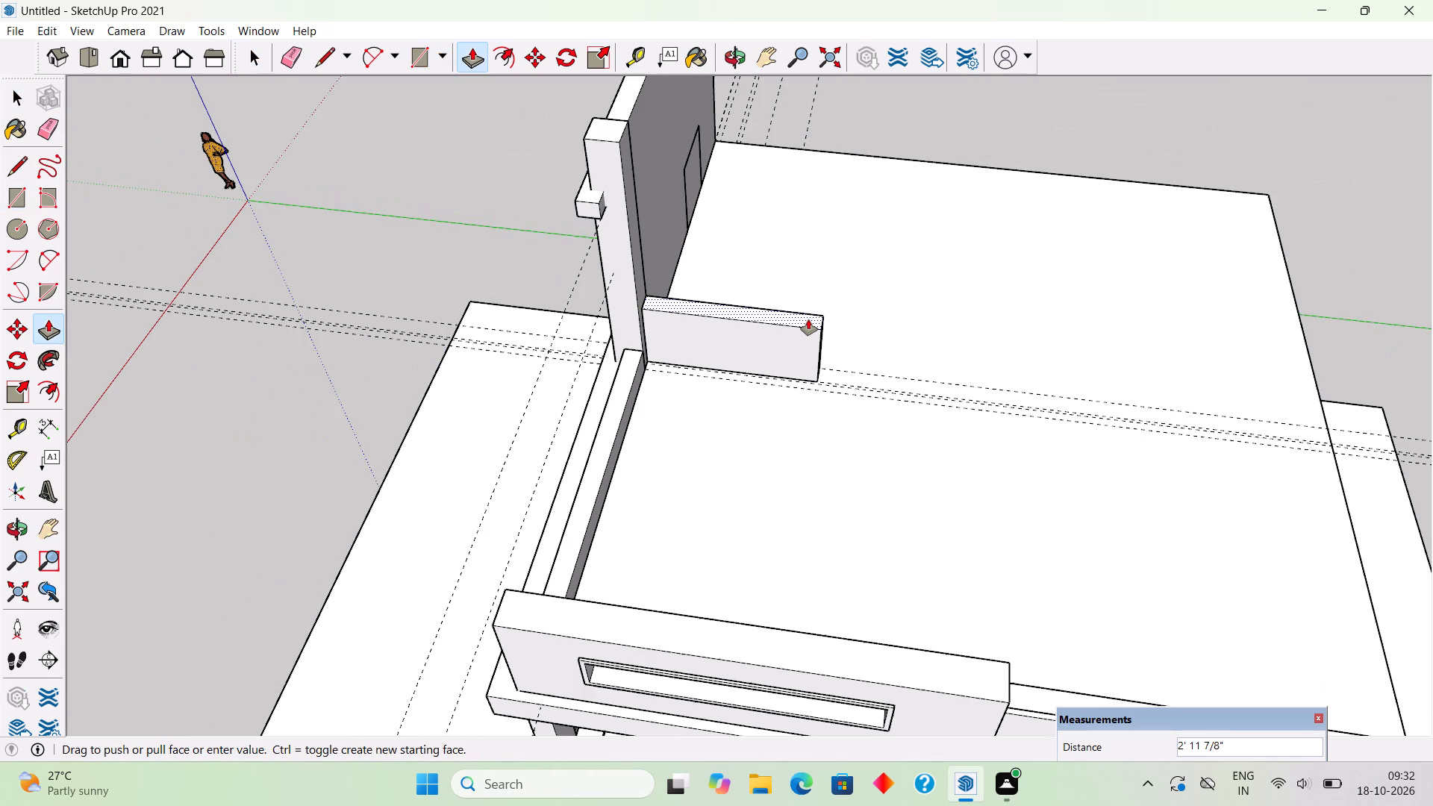
scroll(808, 319, "down", 5)
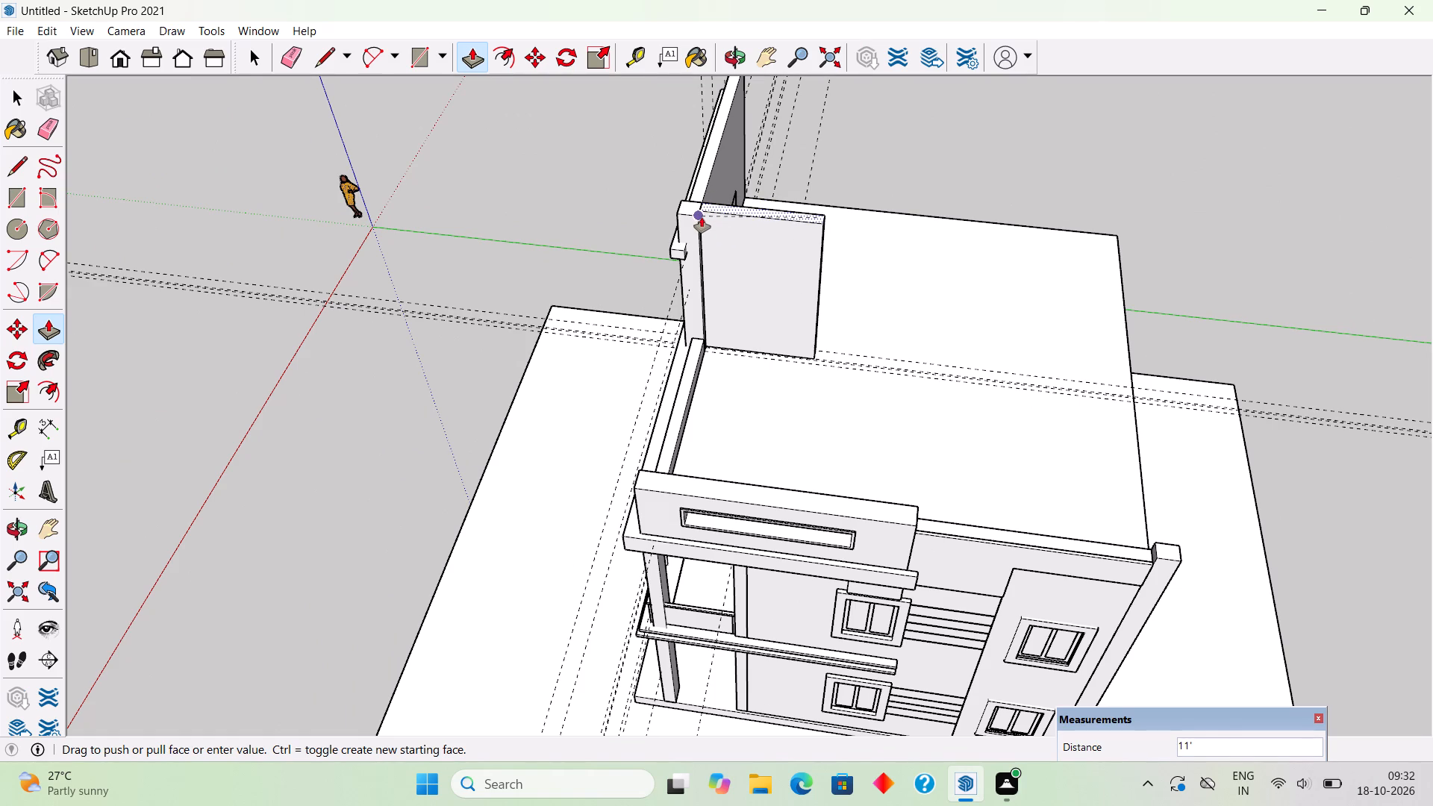
left_click(702, 217)
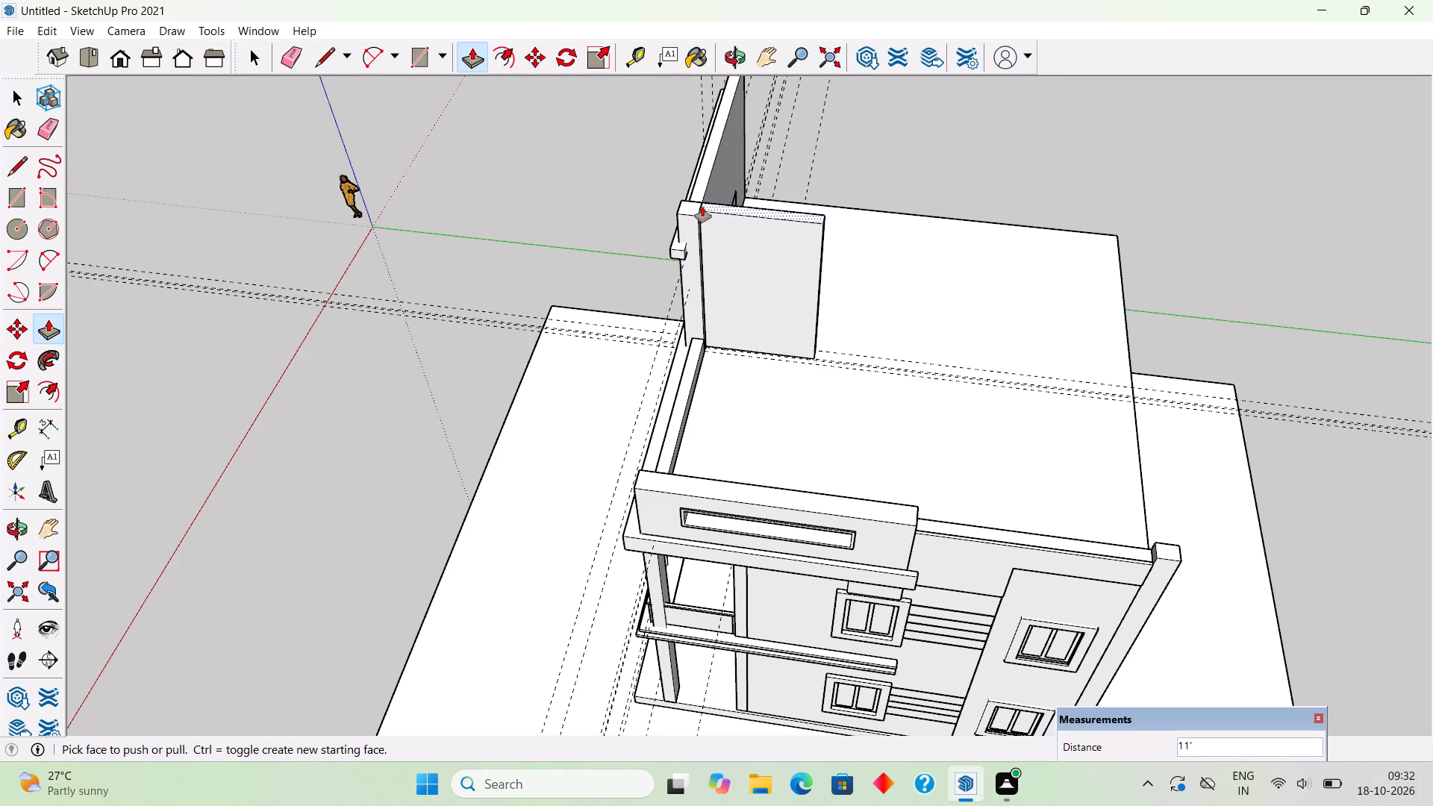
Inside the tower's cap band, draw an 8" vertical line closing the edge of its end face against the pier.
scroll(707, 243, "up", 10)
key("space")
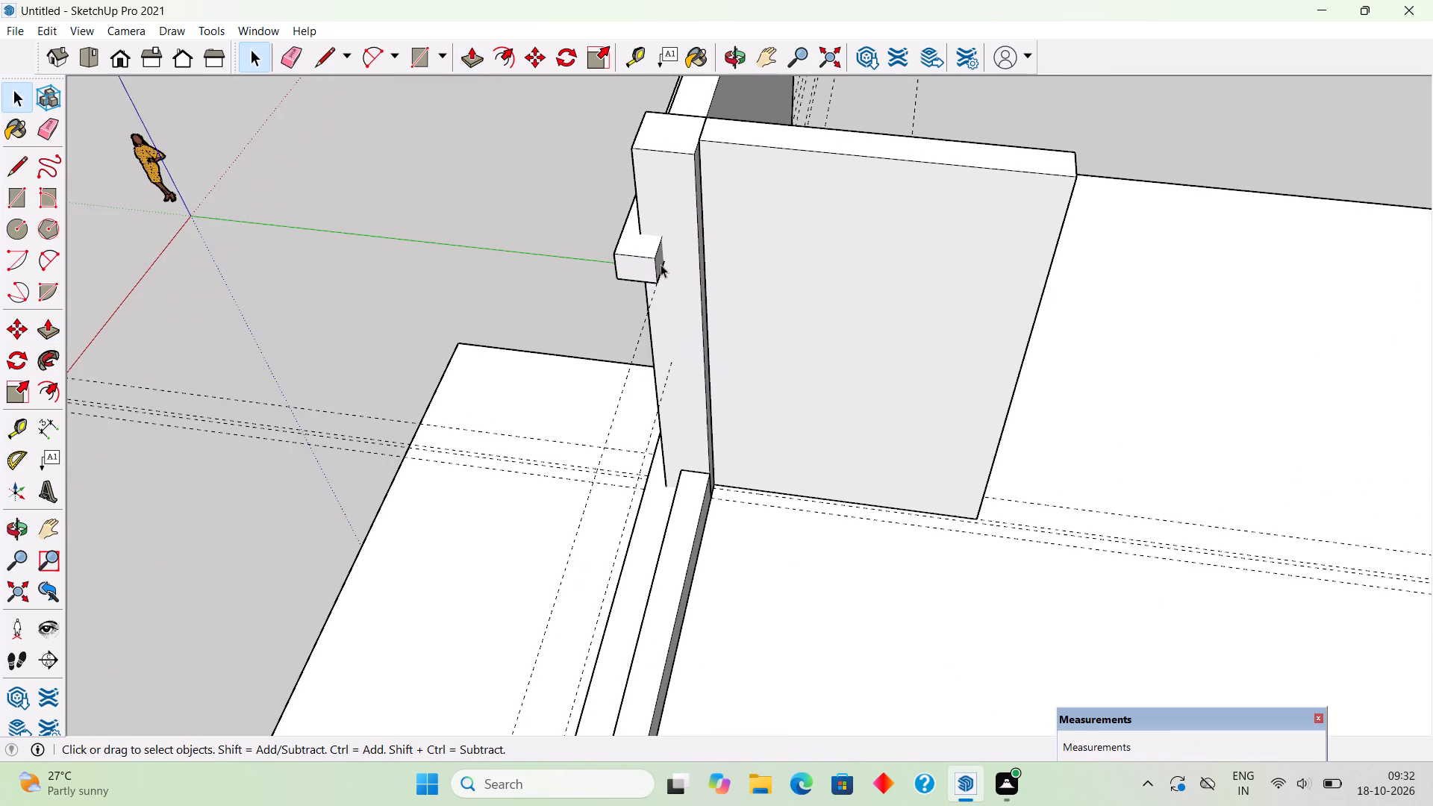
triple_click(661, 263)
key("p")
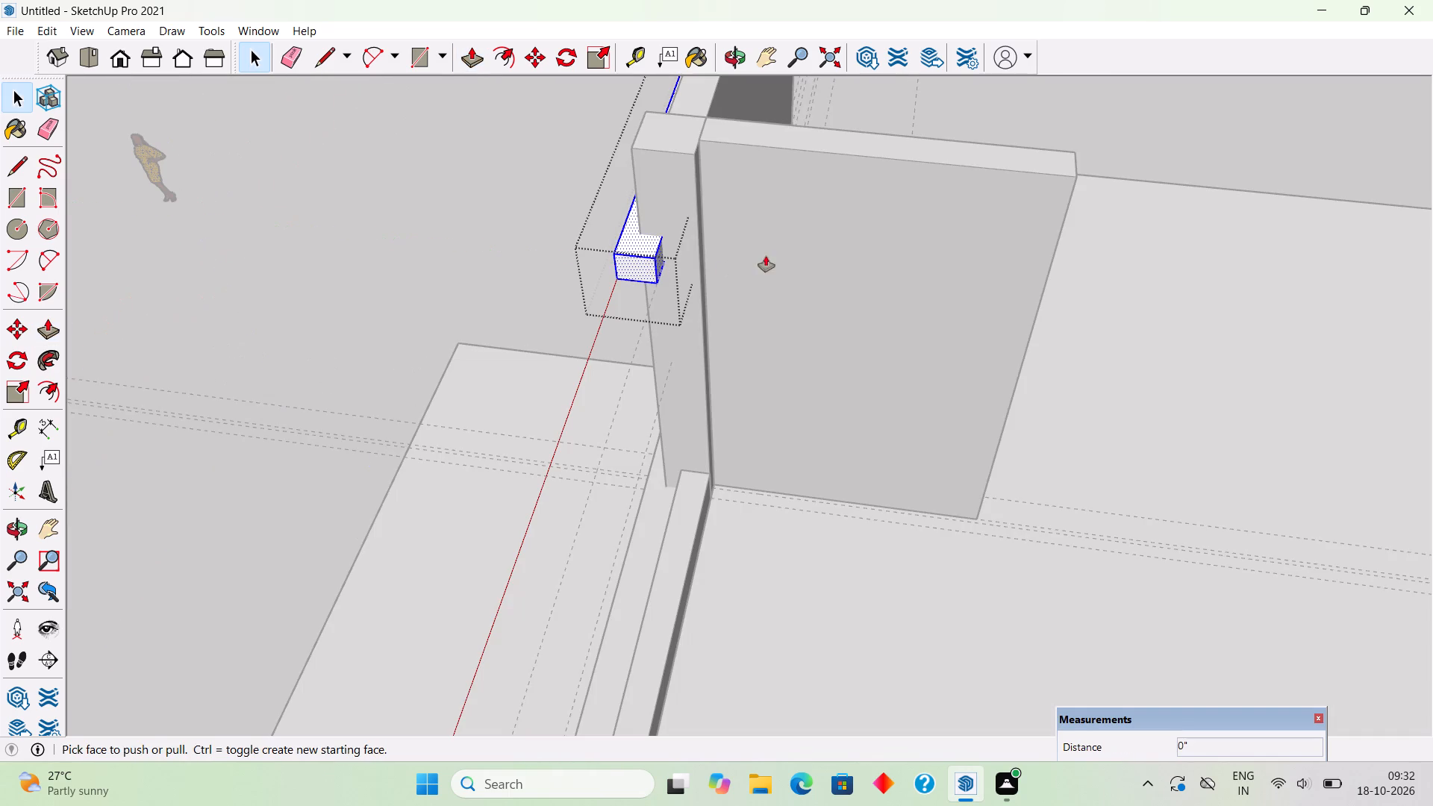
middle_click_drag(755, 252, 549, 234)
scroll(611, 163, "up", 16)
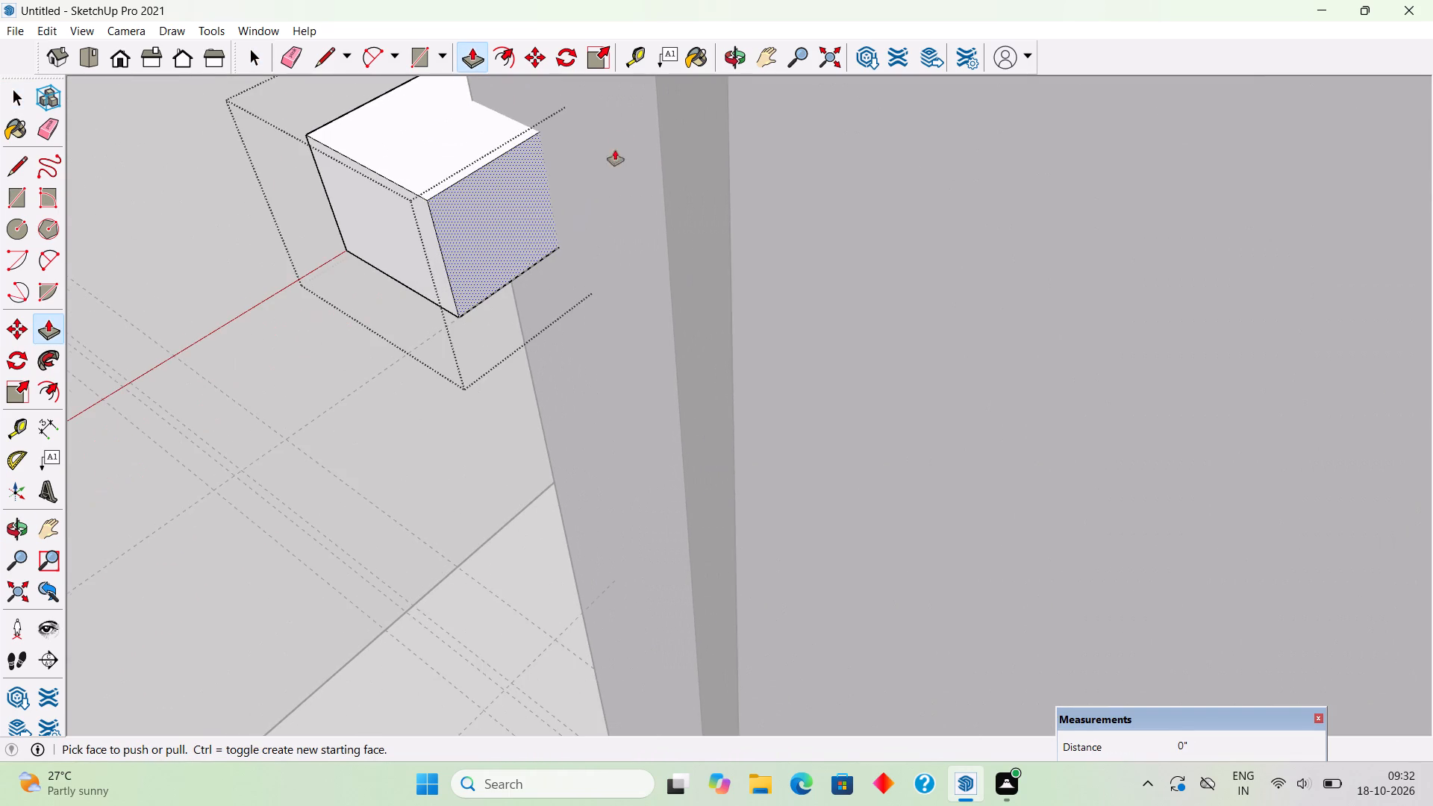
key("l")
left_click(540, 128)
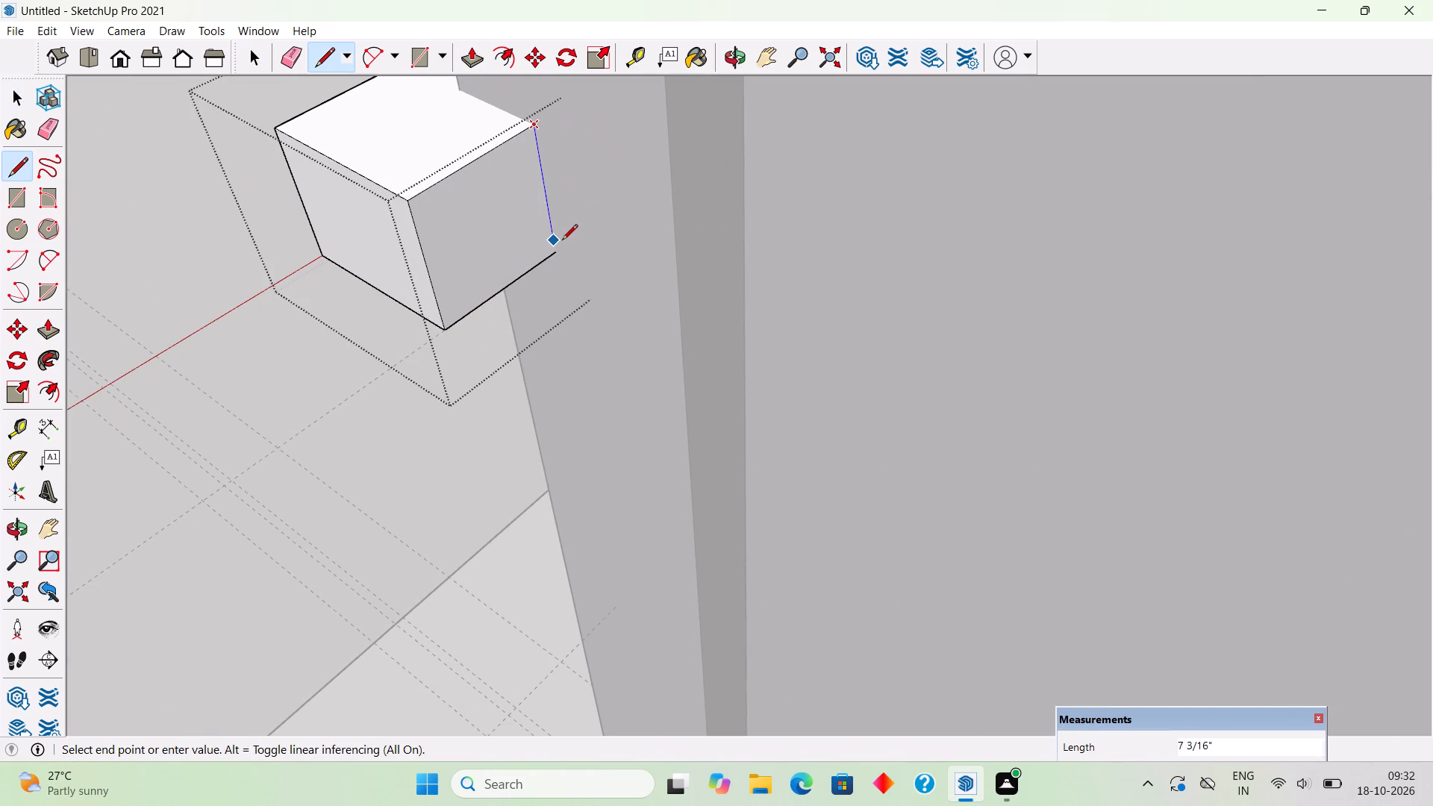
left_click(552, 259)
Extrude the cap band's closed end face 7' 9" along the new wall, to the wall's far end.
key("p")
left_click(536, 231)
scroll(923, 339, "down", 4)
scroll(923, 339, "up", 1)
scroll(923, 339, "down", 14)
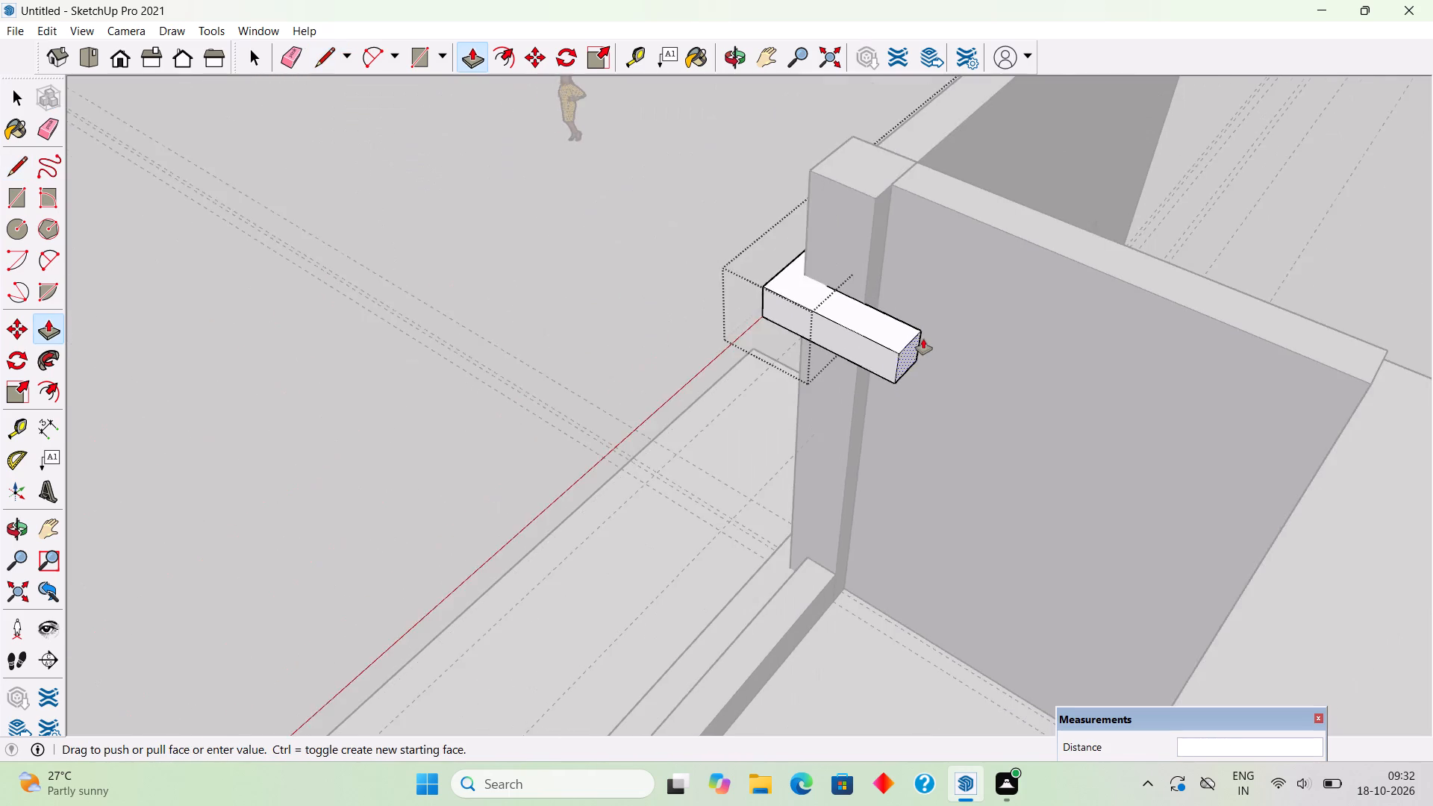
scroll(923, 339, "down", 1)
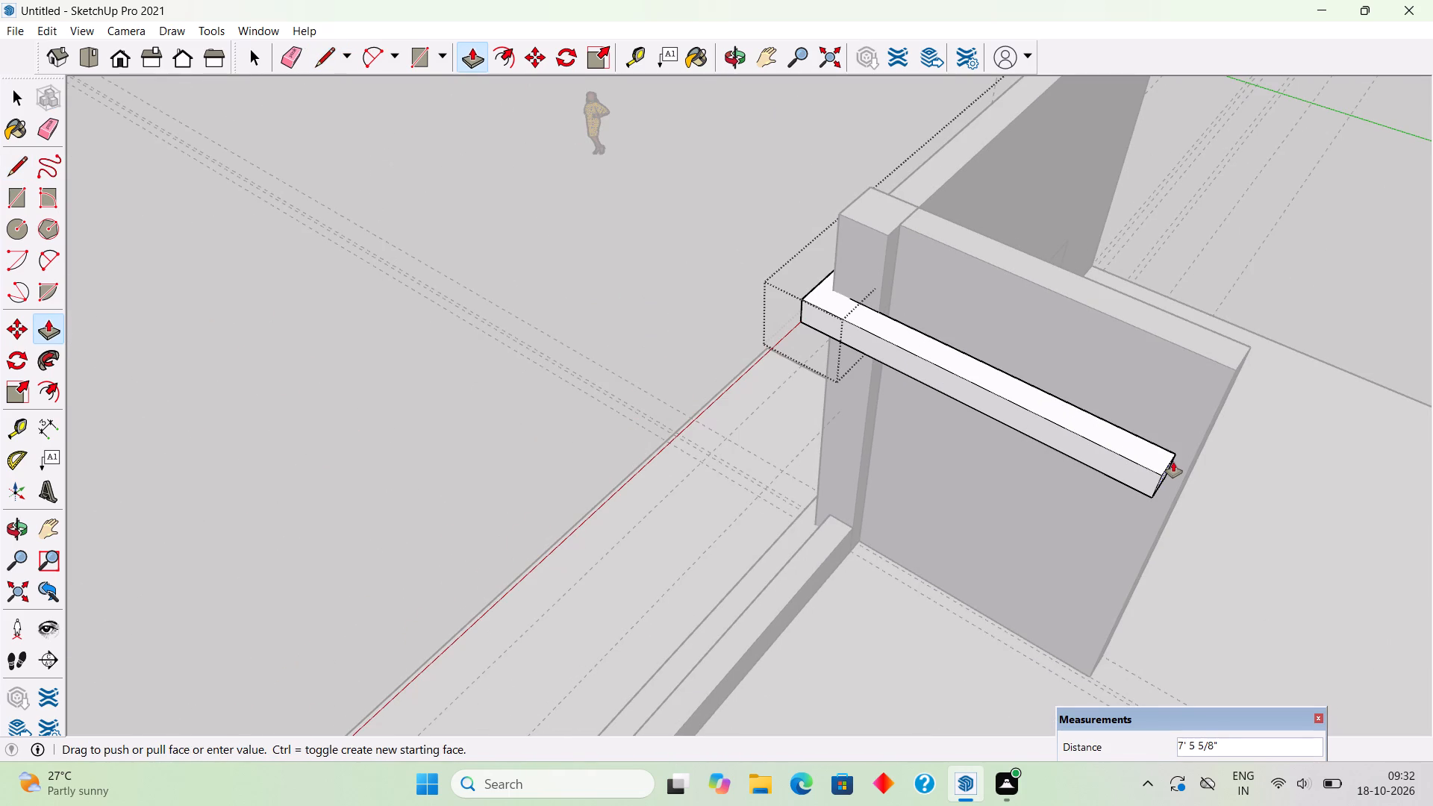
middle_click_drag(1174, 460, 1190, 361)
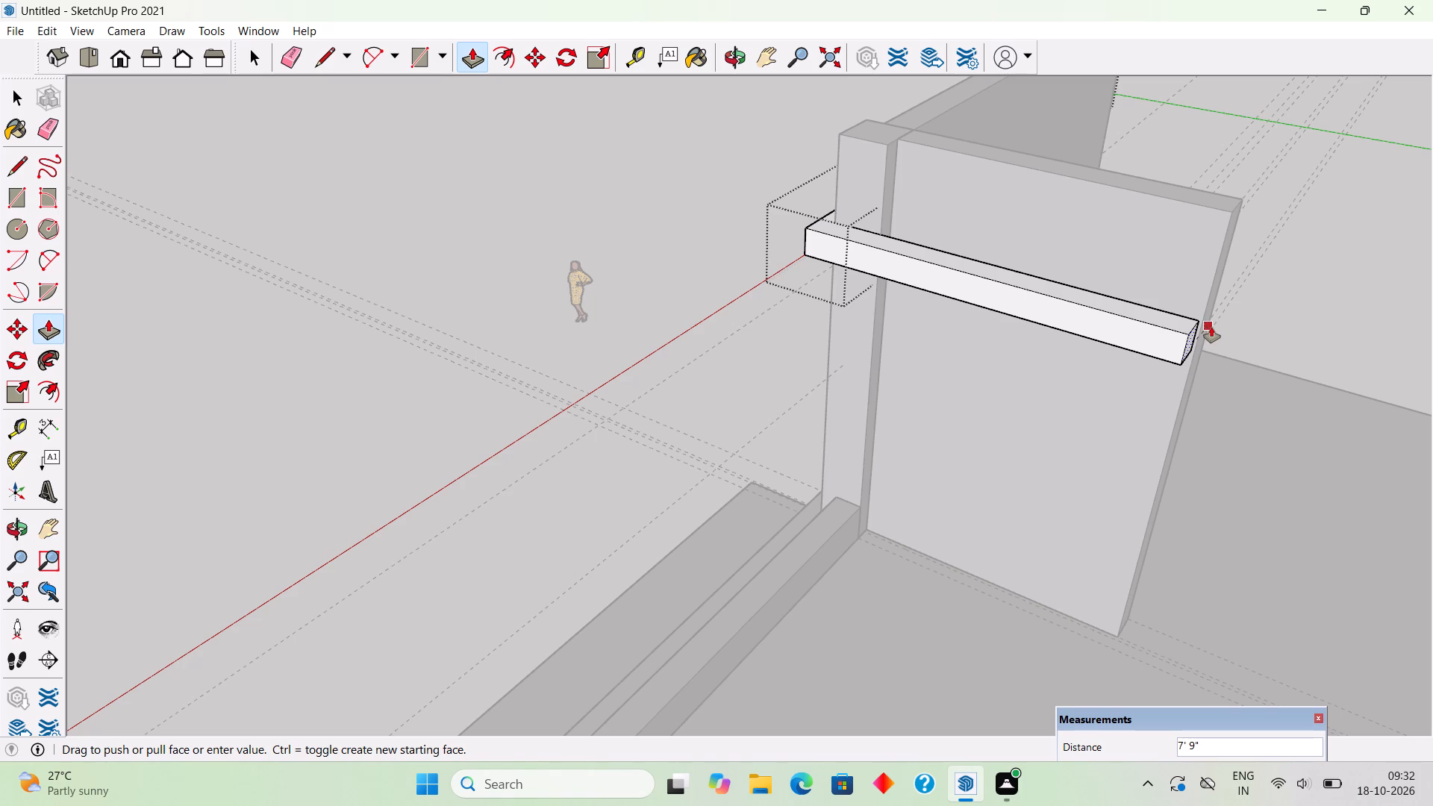
left_click(1211, 327)
Pull the new band run's inner side face out to meet the new wall's face, and leave the band's editing.
middle_click_drag(1170, 326, 754, 334)
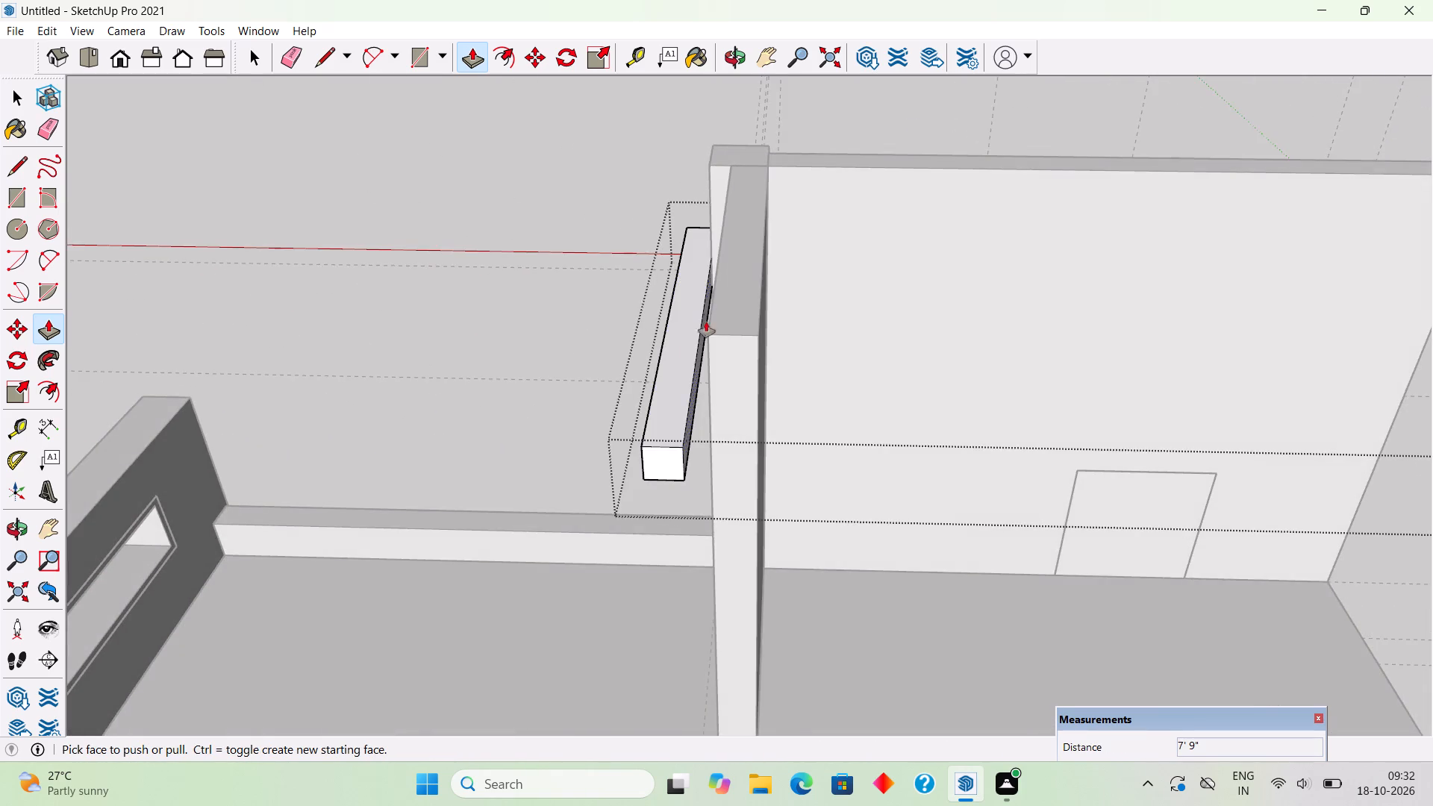
scroll(690, 362, "up", 5)
middle_click_drag(697, 429, 723, 443)
scroll(743, 403, "up", 2)
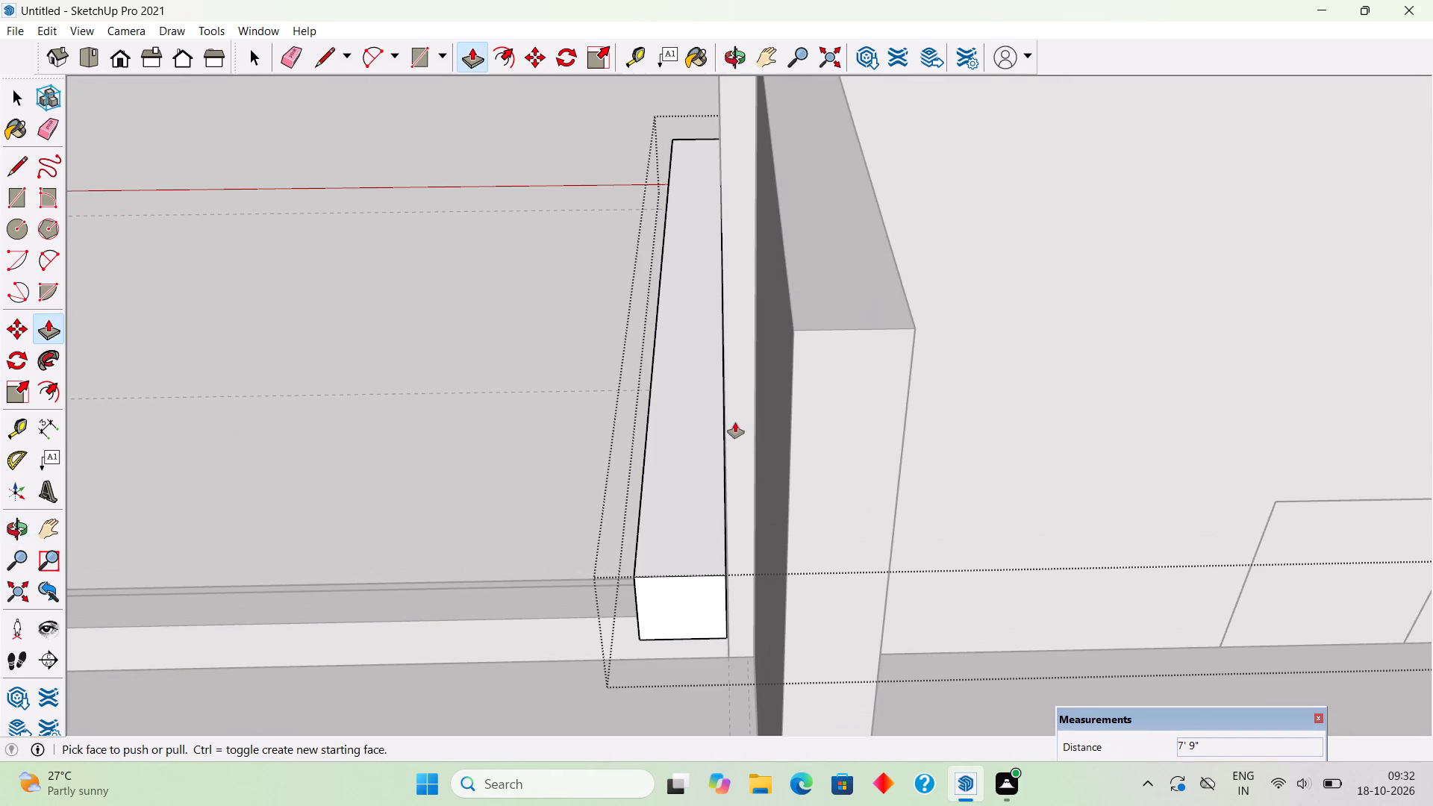
middle_click_drag(734, 451, 717, 438)
scroll(717, 438, "up", 4)
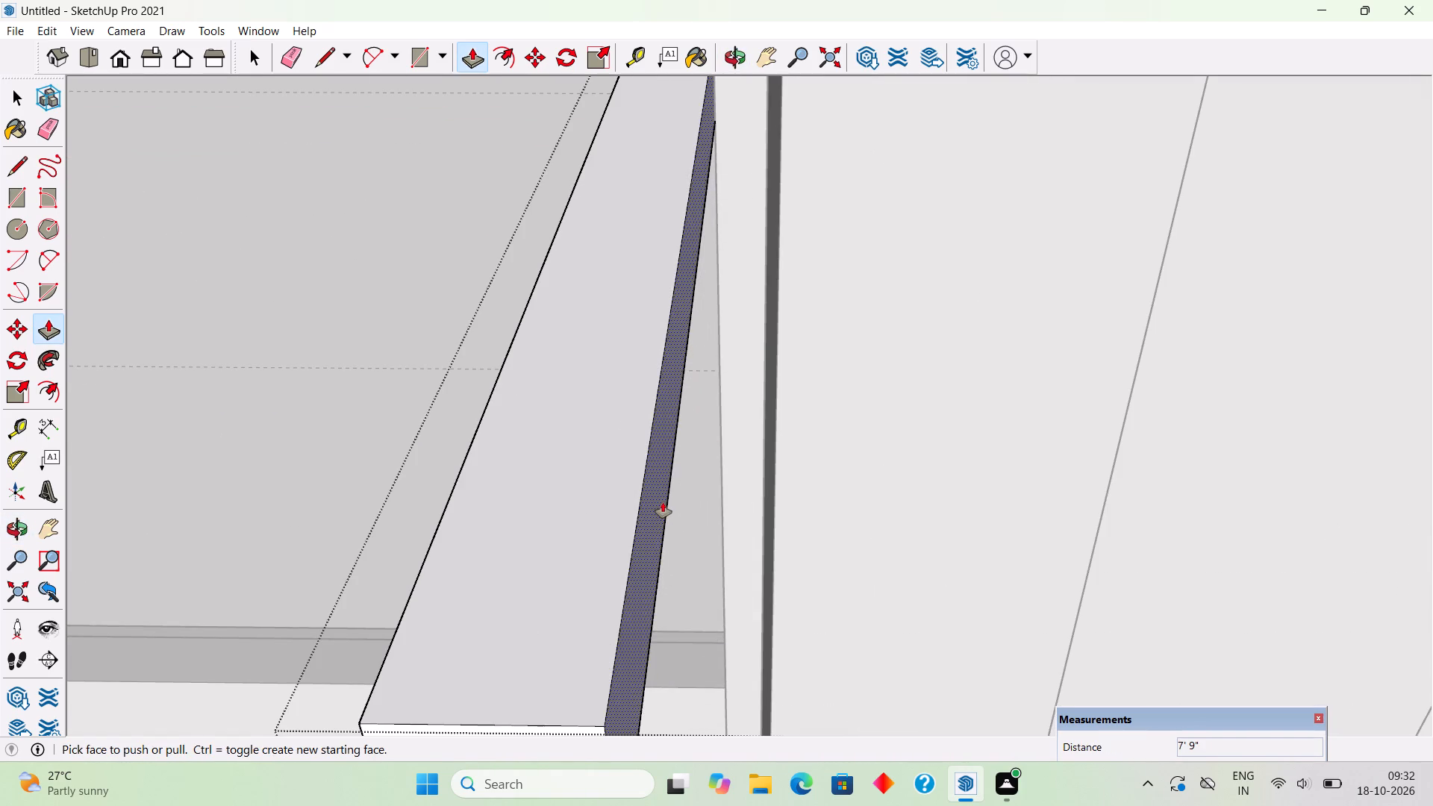
left_click(663, 502)
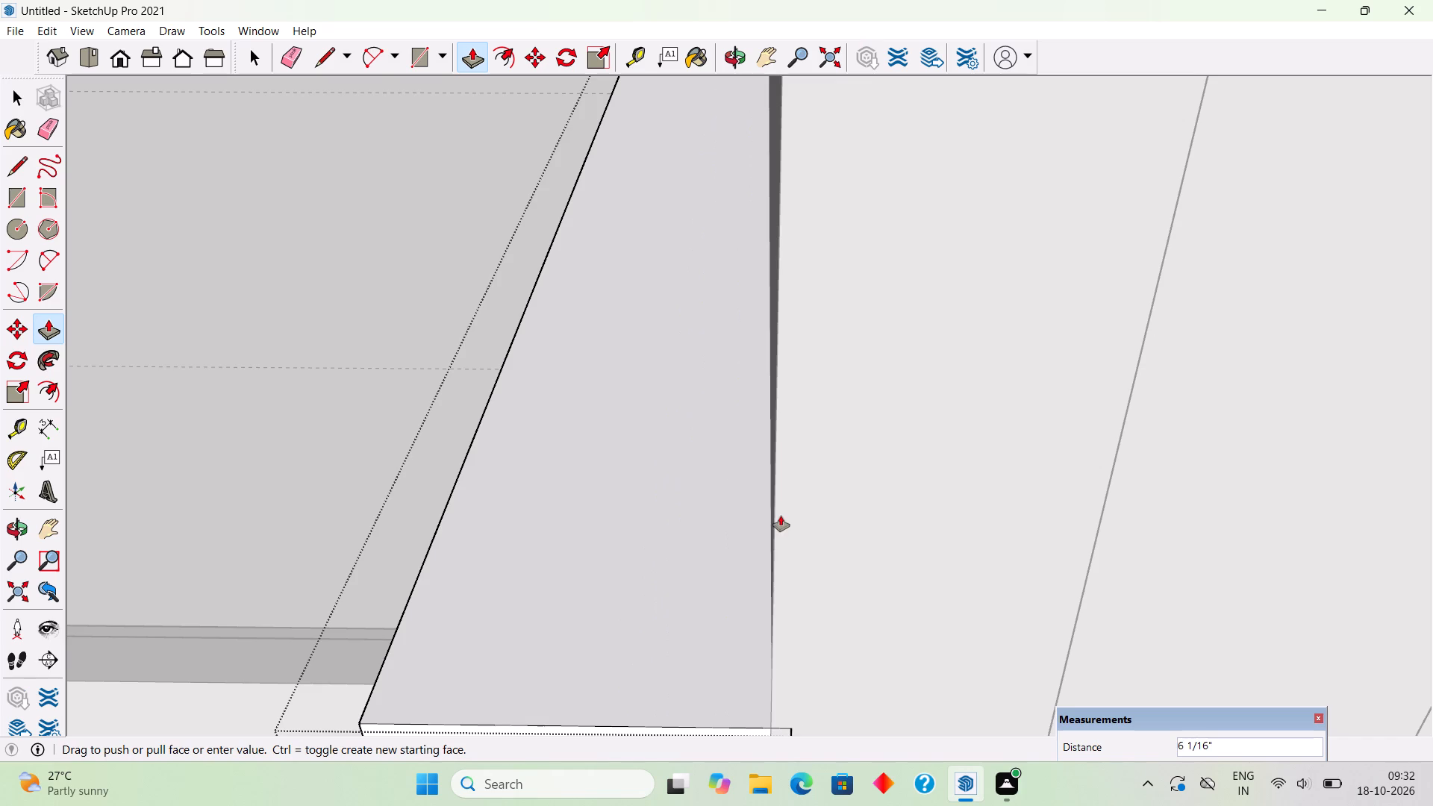
left_click(772, 533)
key("space")
scroll(683, 462, "down", 4)
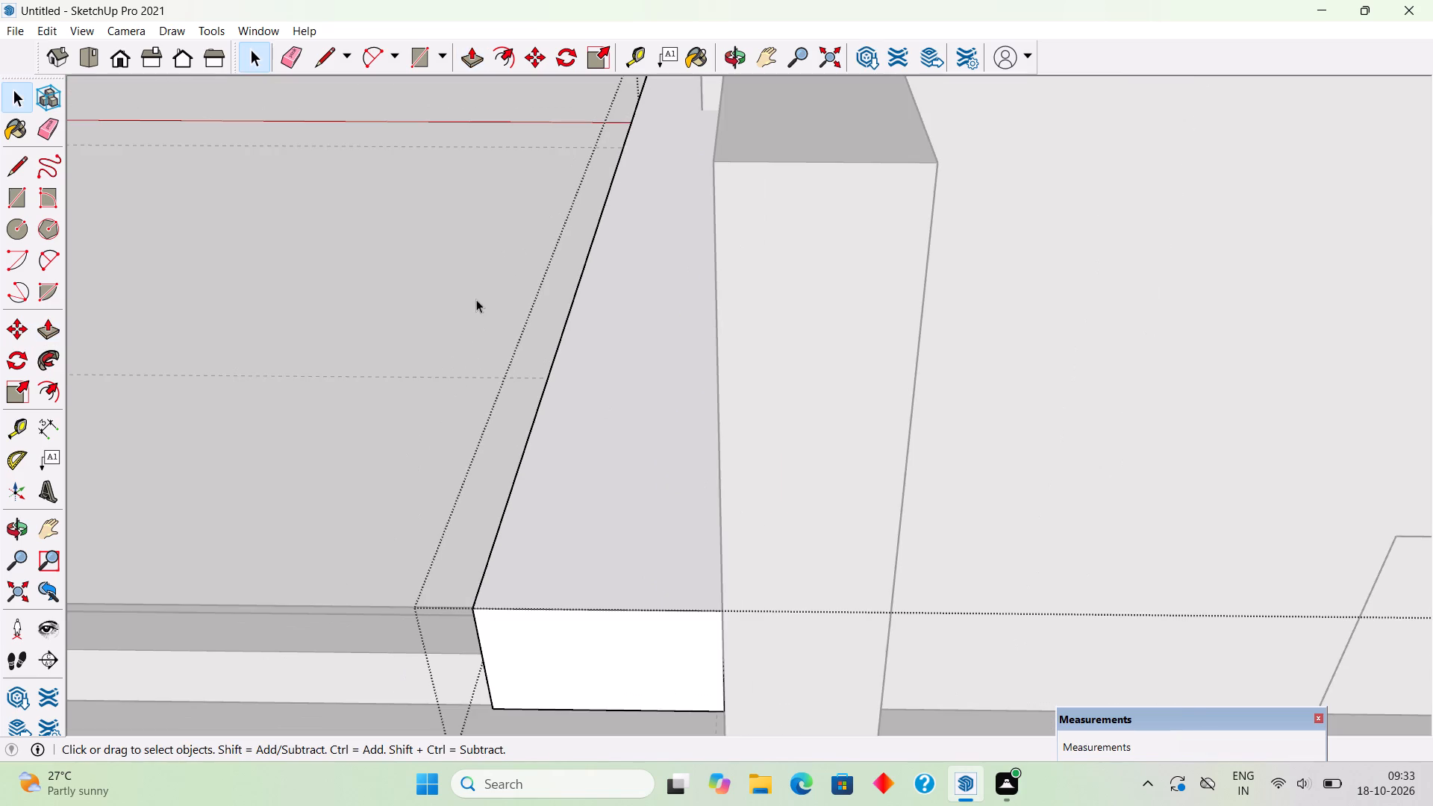
left_click(476, 299)
Push the top of the corner pier down 2' 5" into the cap band.
middle_click_drag(900, 533, 1376, 543)
scroll(1377, 543, "down", 4)
scroll(969, 516, "down", 5)
middle_click_drag(878, 549, 1432, 265)
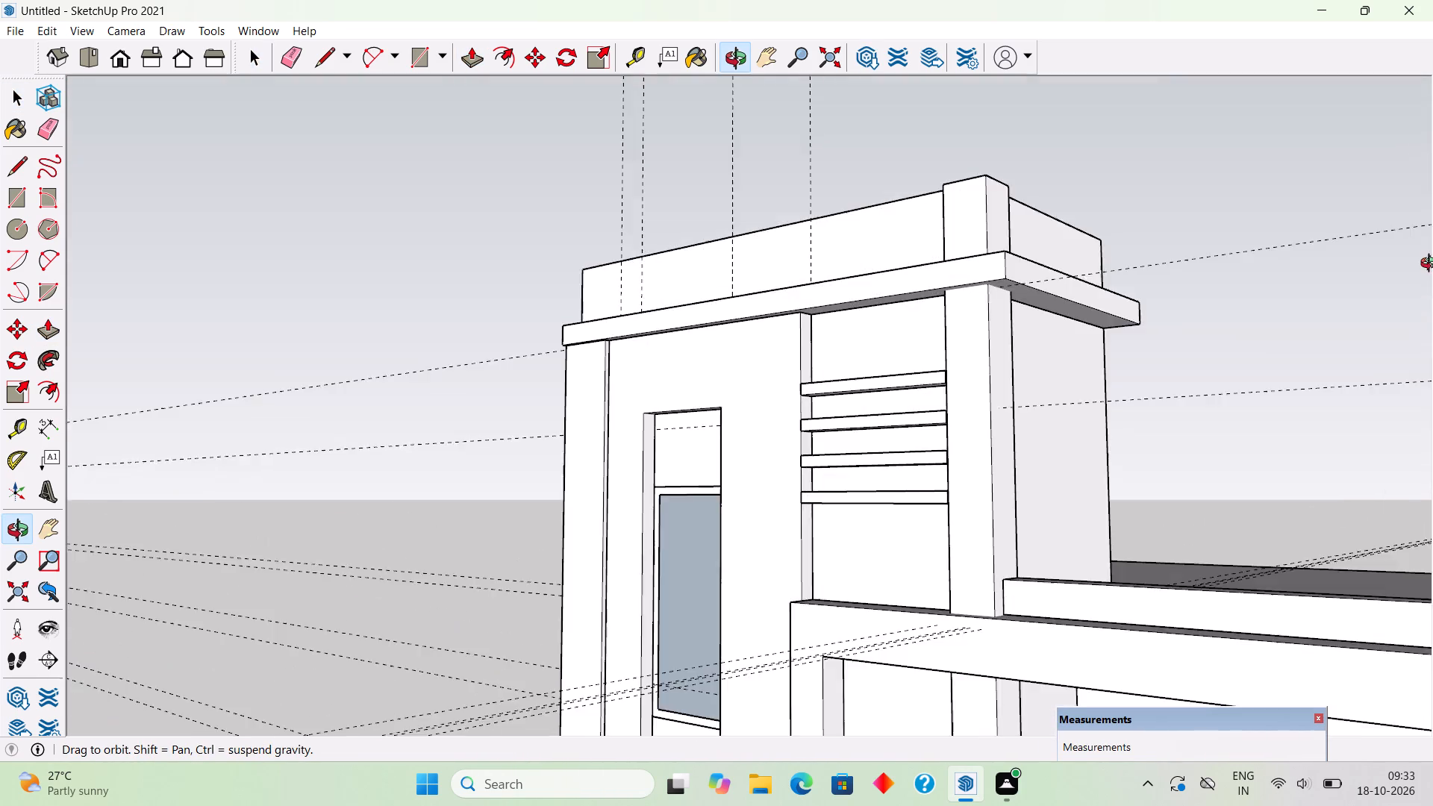
middle_click_drag(1432, 265, 1421, 299)
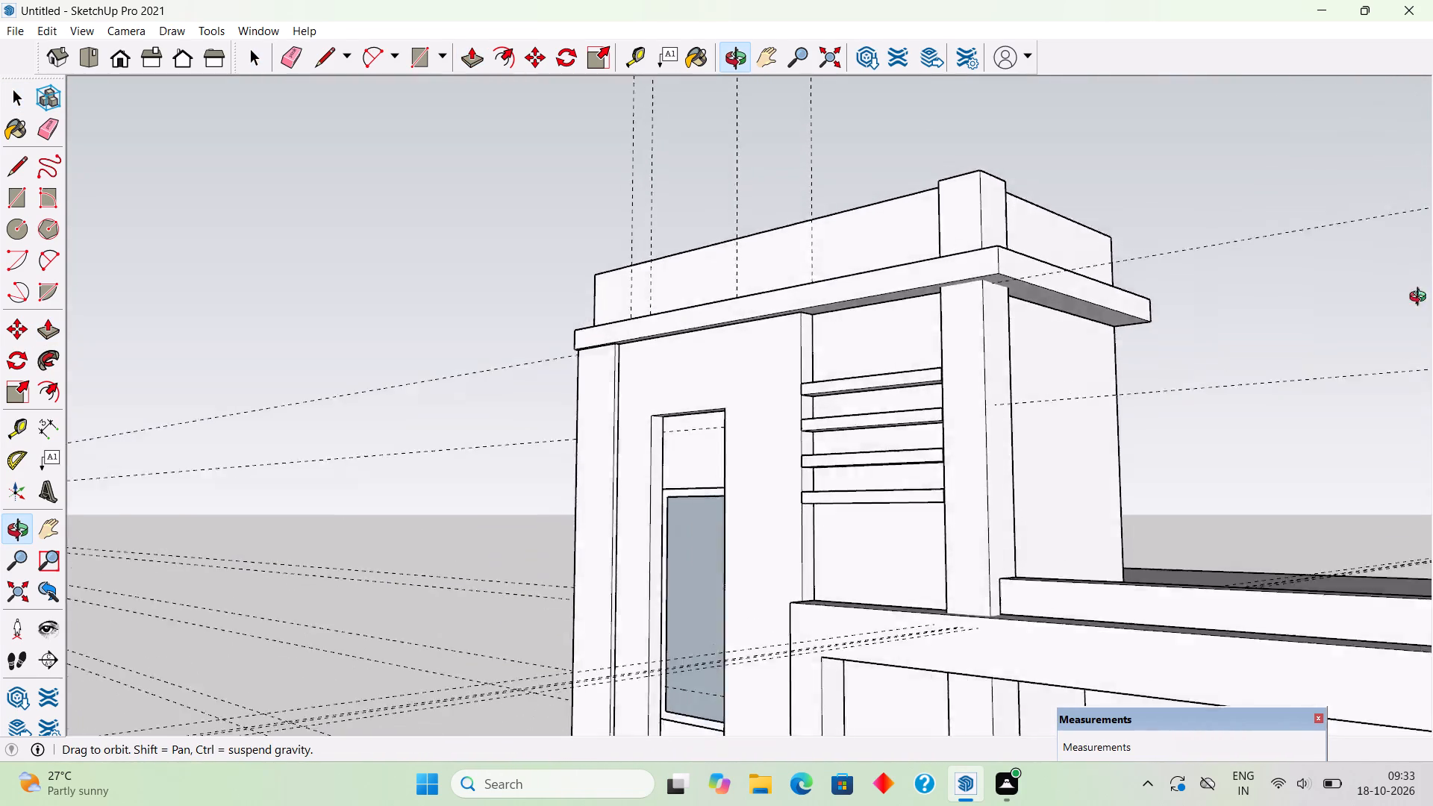
middle_click_drag(1421, 299, 1188, 520)
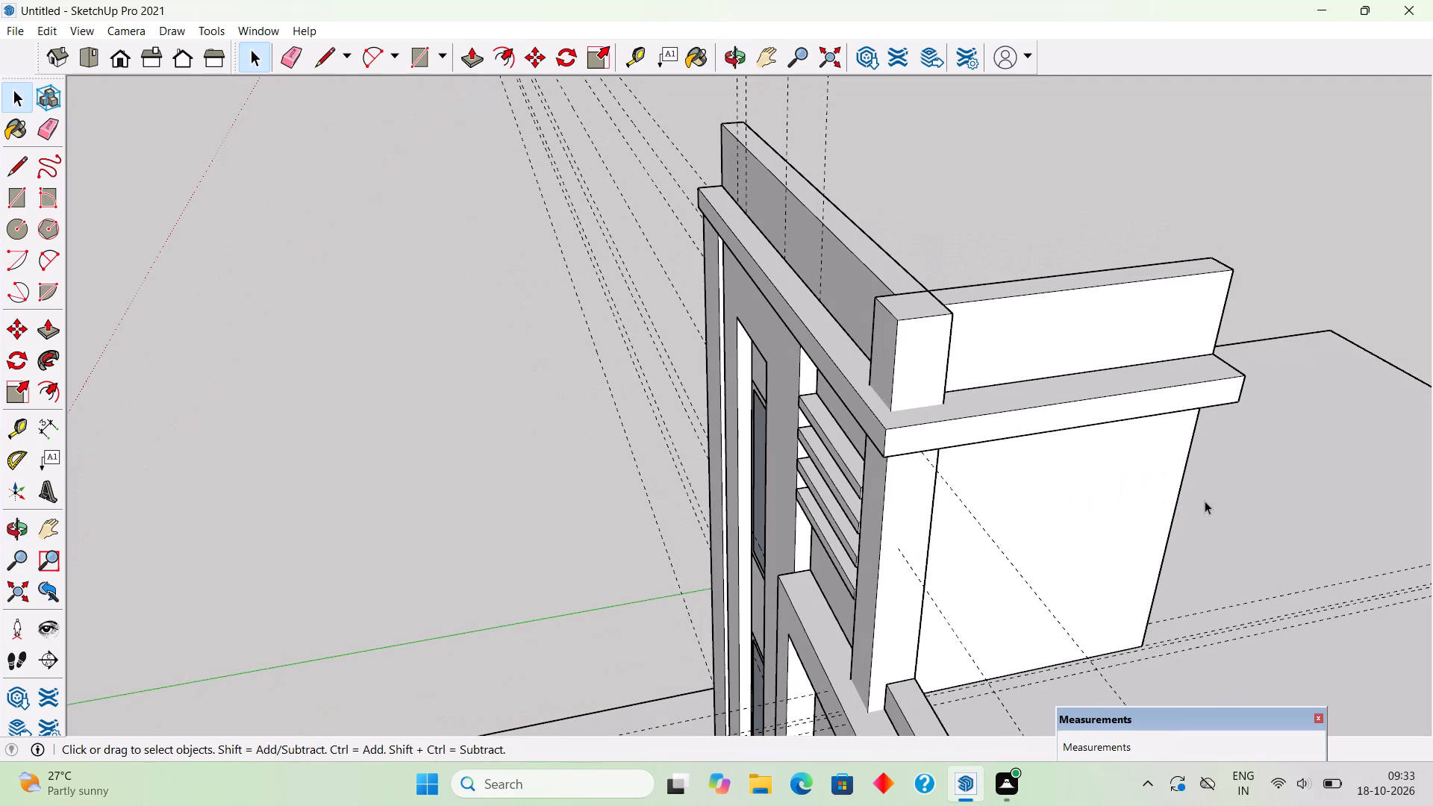
scroll(1202, 500, "down", 2)
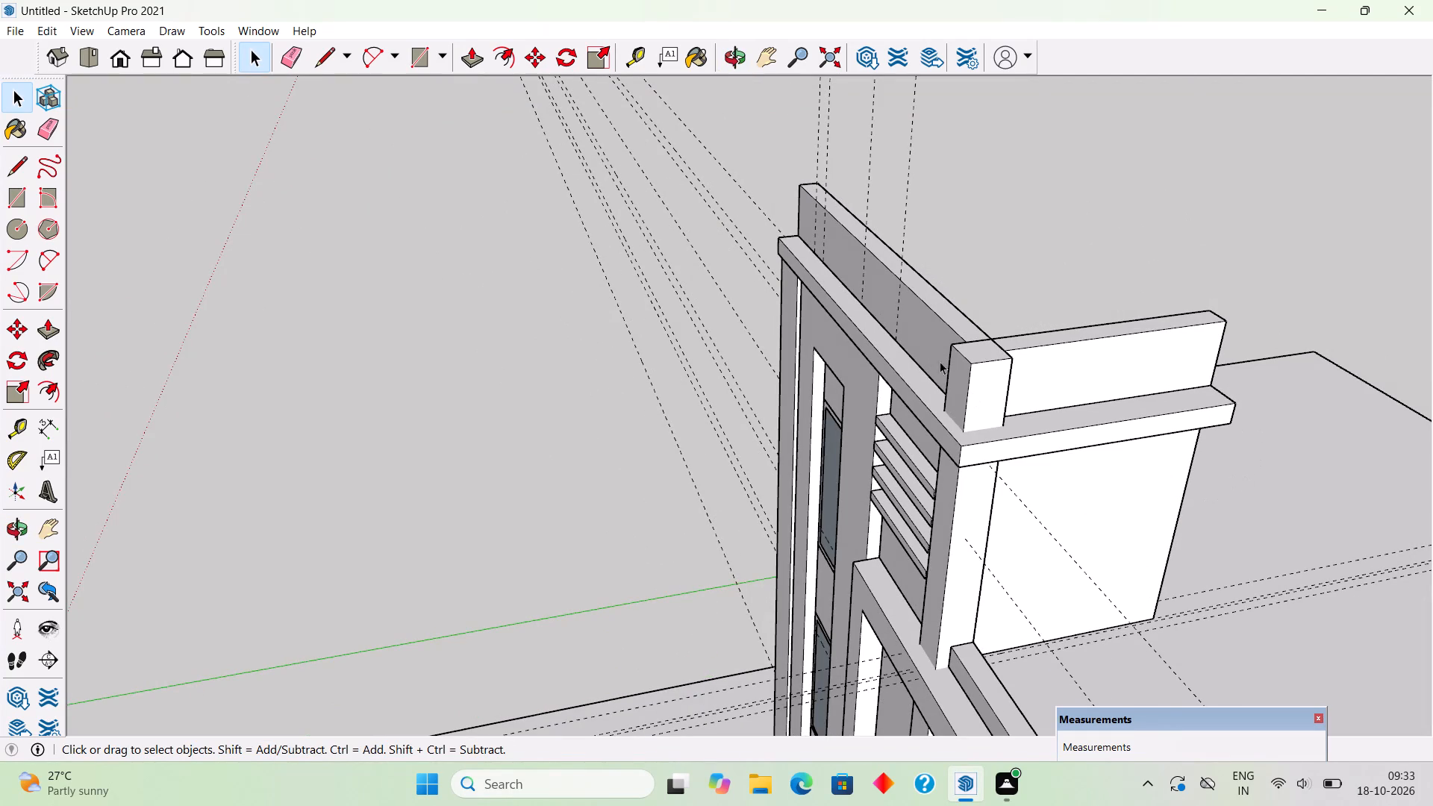
triple_click(981, 351)
key("p")
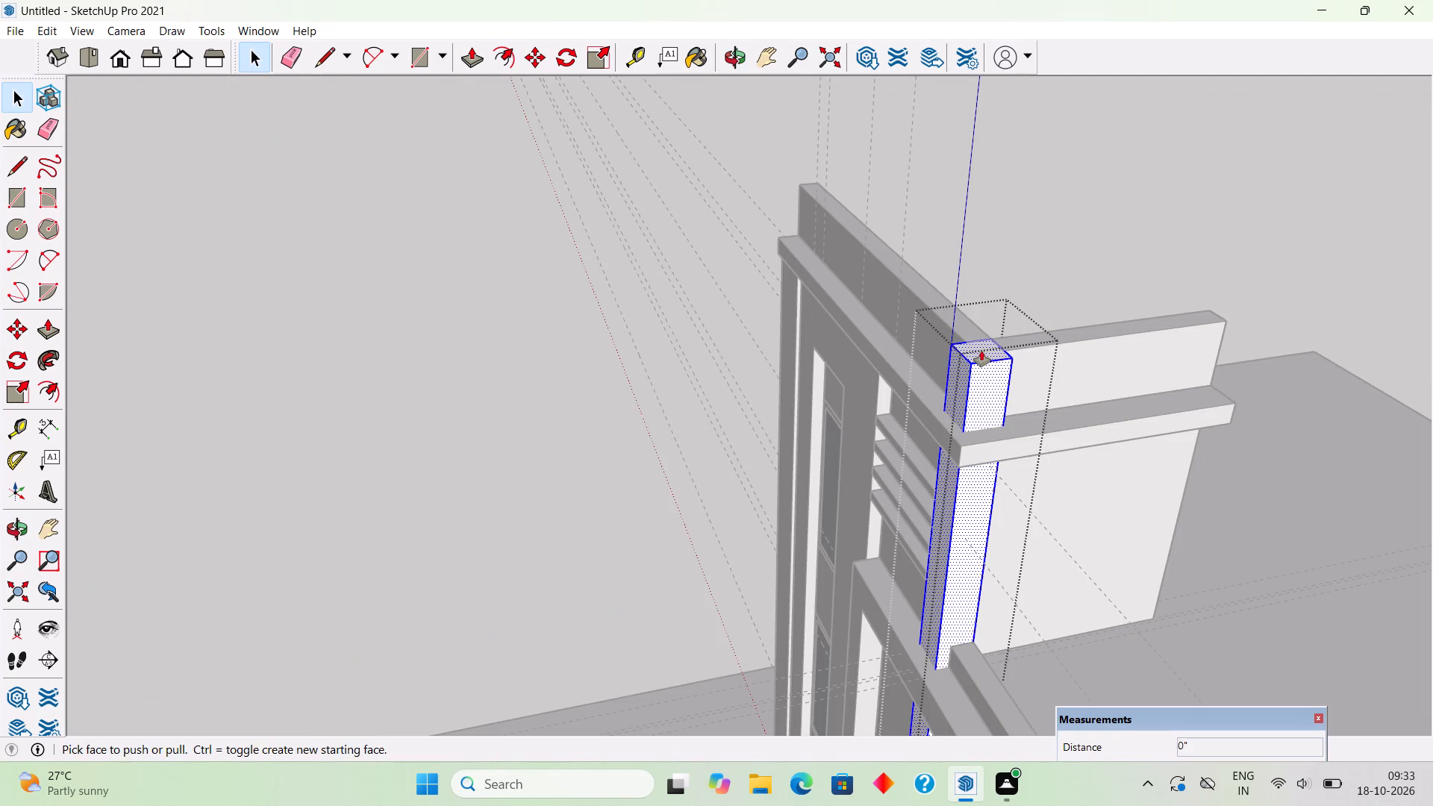
left_click(981, 351)
scroll(959, 461, "up", 5)
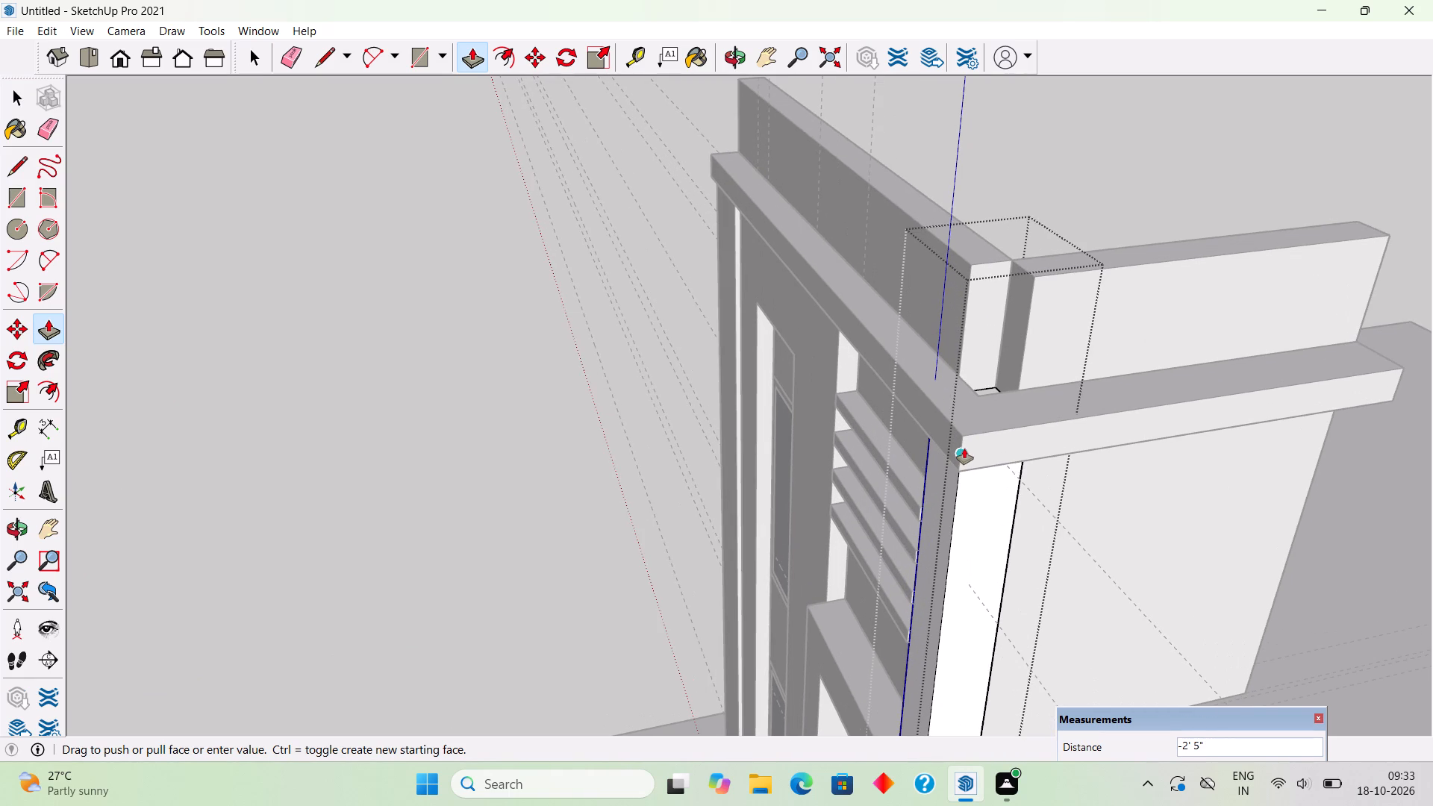
left_click(964, 449)
key("space")
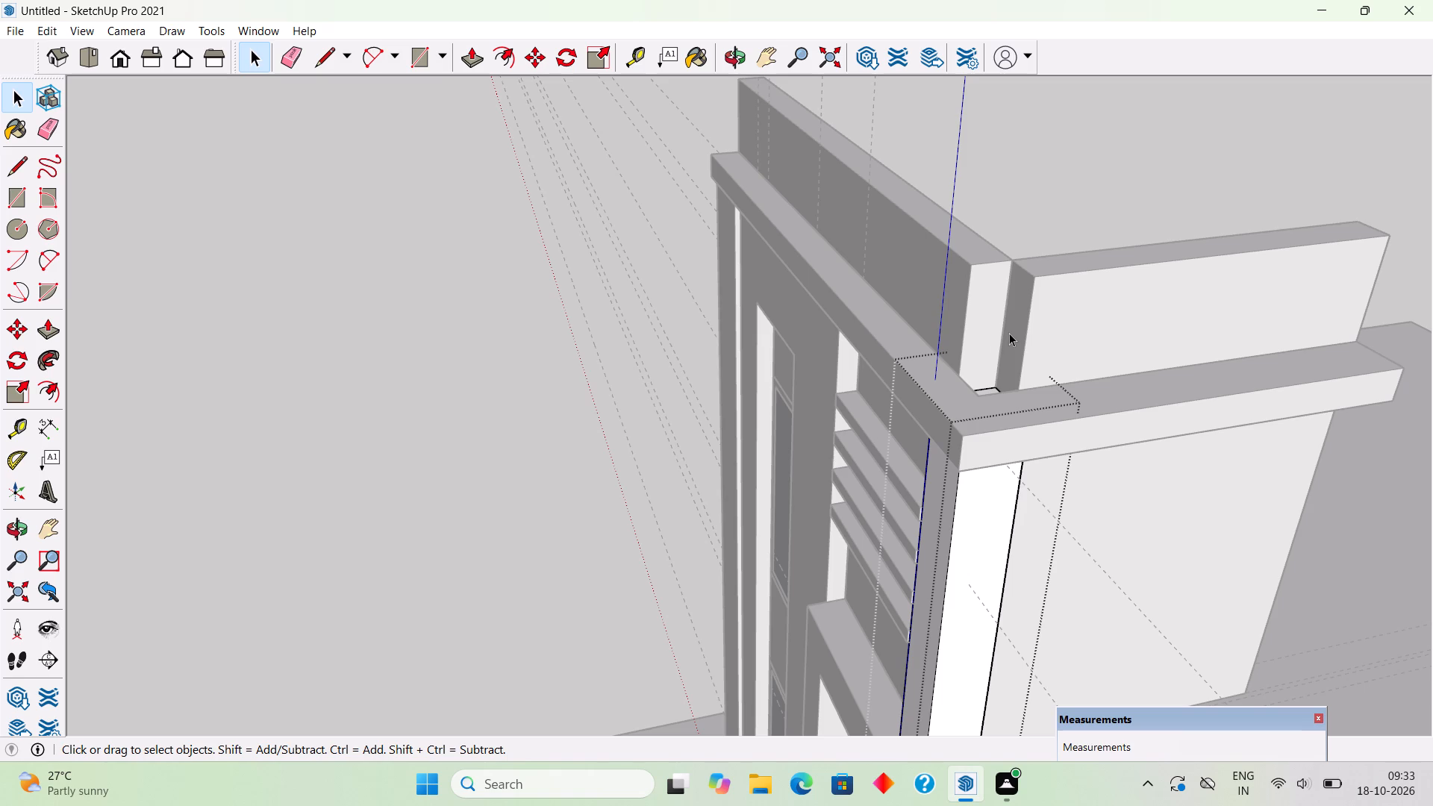
Push the new wall's top face down flush with the cap band's top.
triple_click(1081, 276)
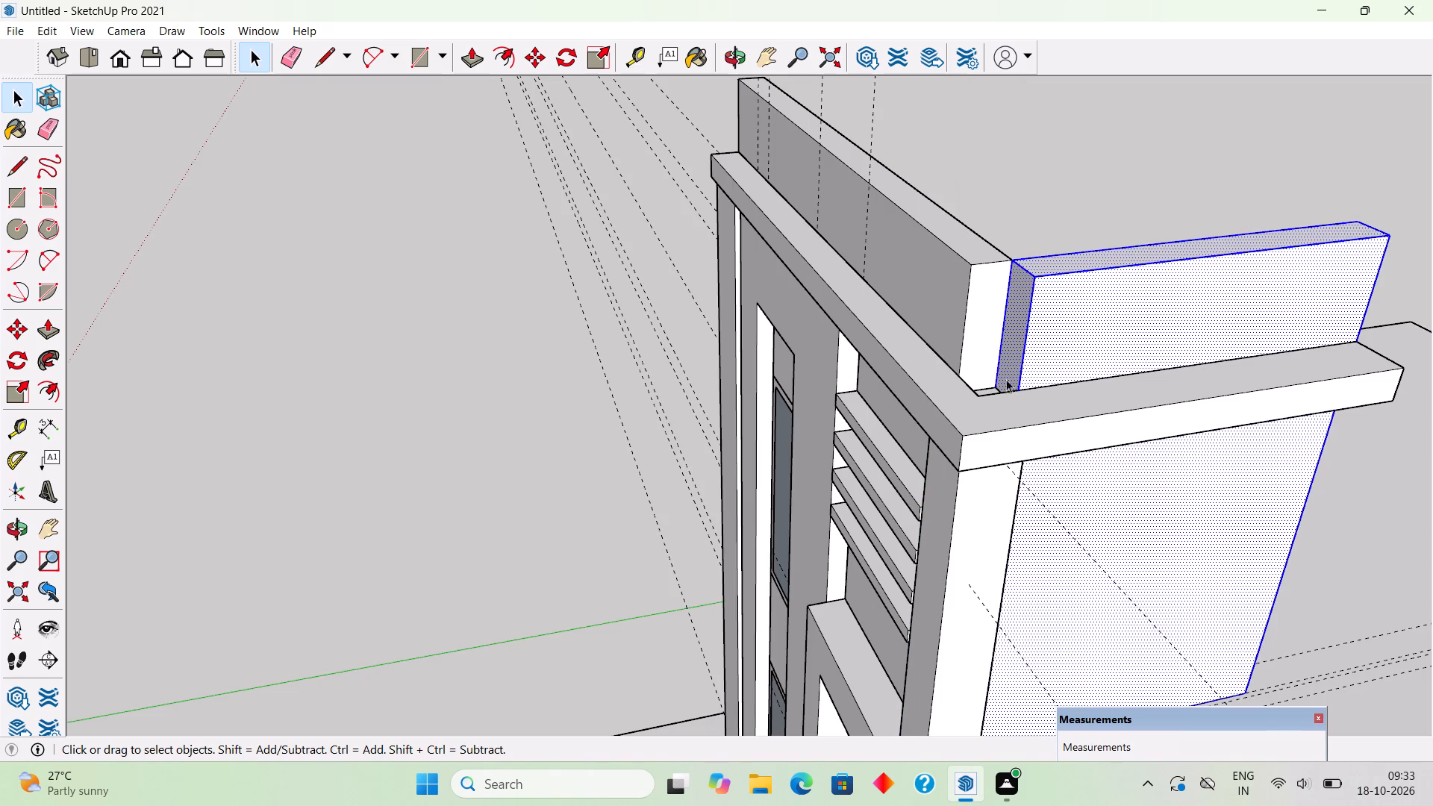
key("p")
key("p")
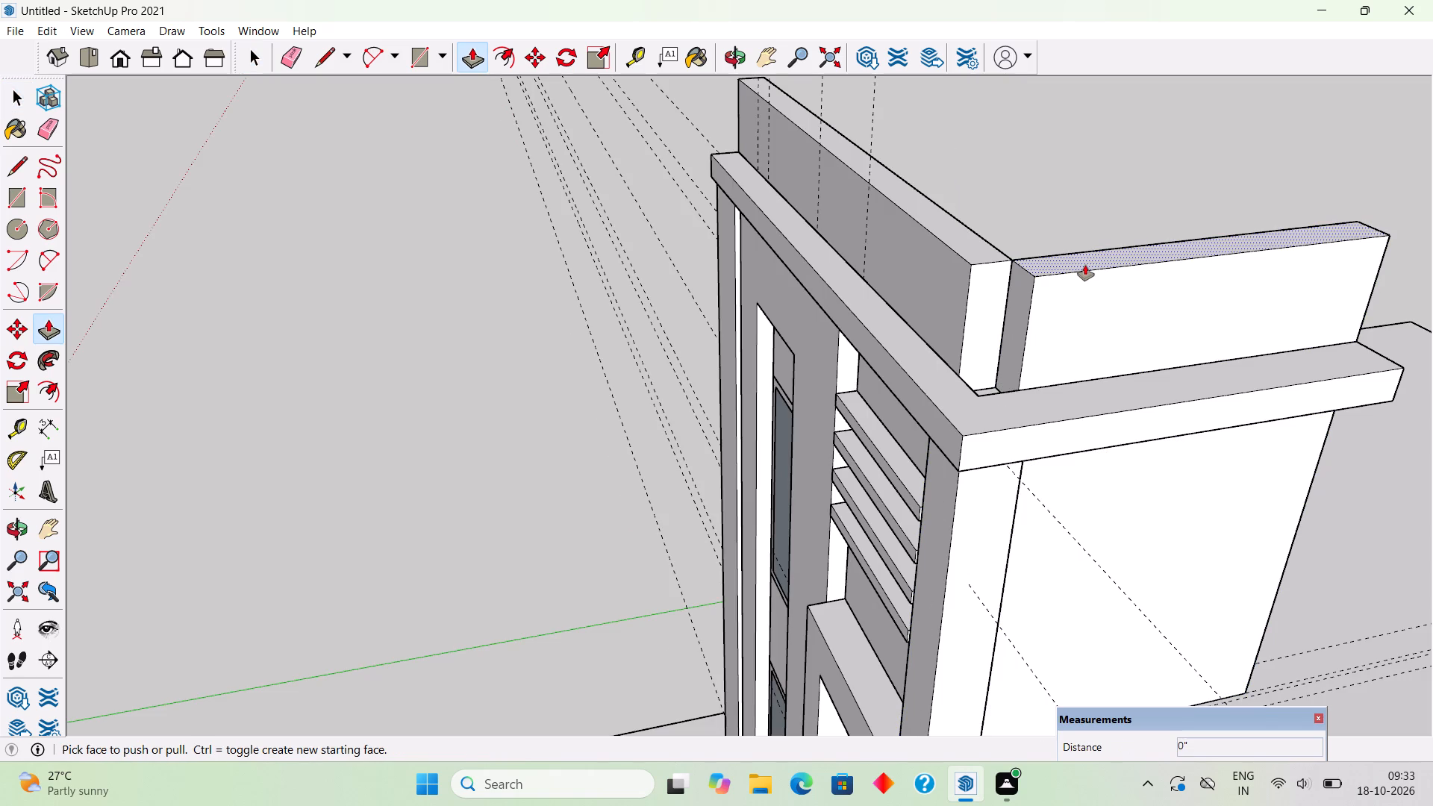
left_click(1085, 265)
left_click(1057, 387)
Raise the corner pier's top face 4" so it sits flush with the cap band's top.
middle_click_drag(937, 469, 920, 504)
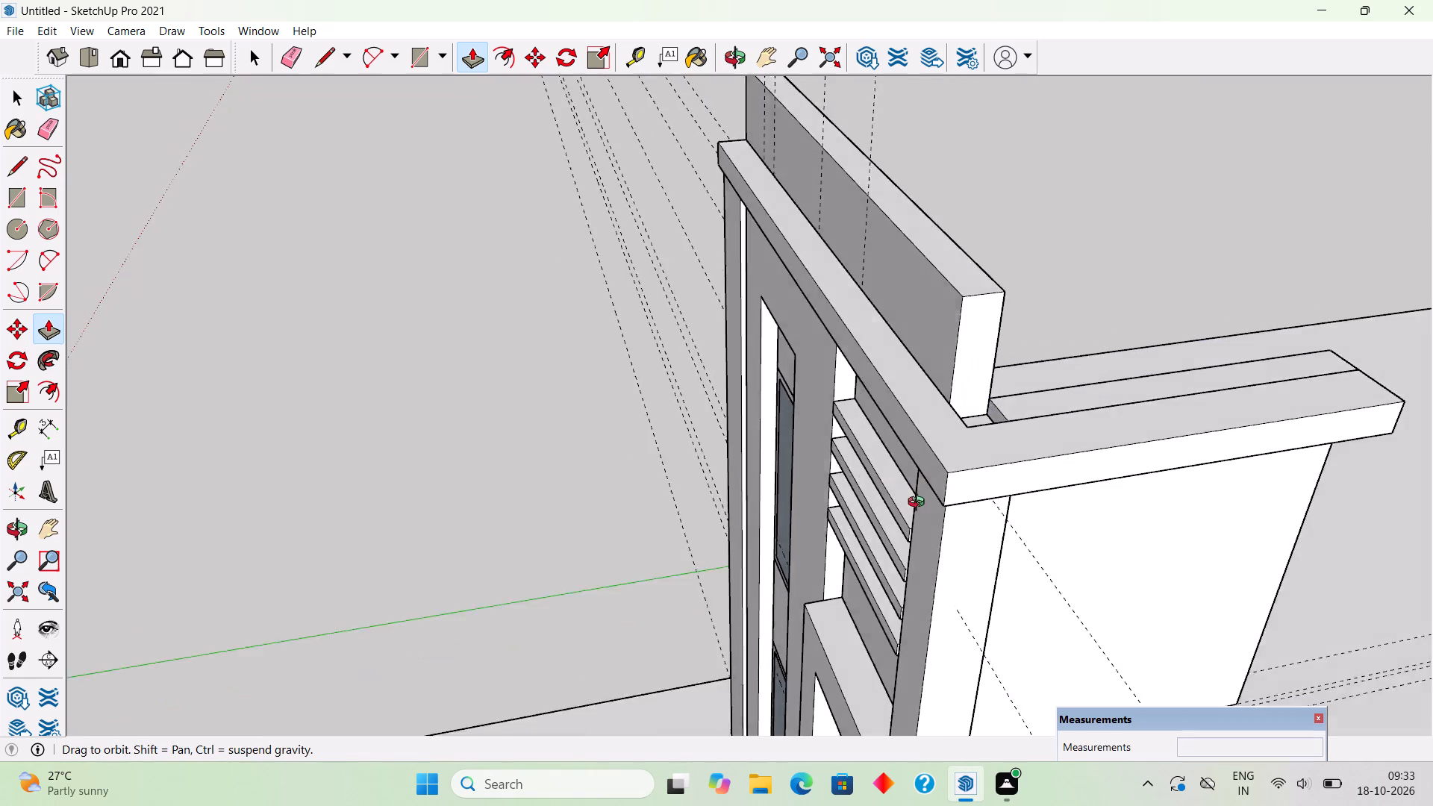
middle_click_drag(920, 504, 899, 559)
key("space")
triple_click(952, 495)
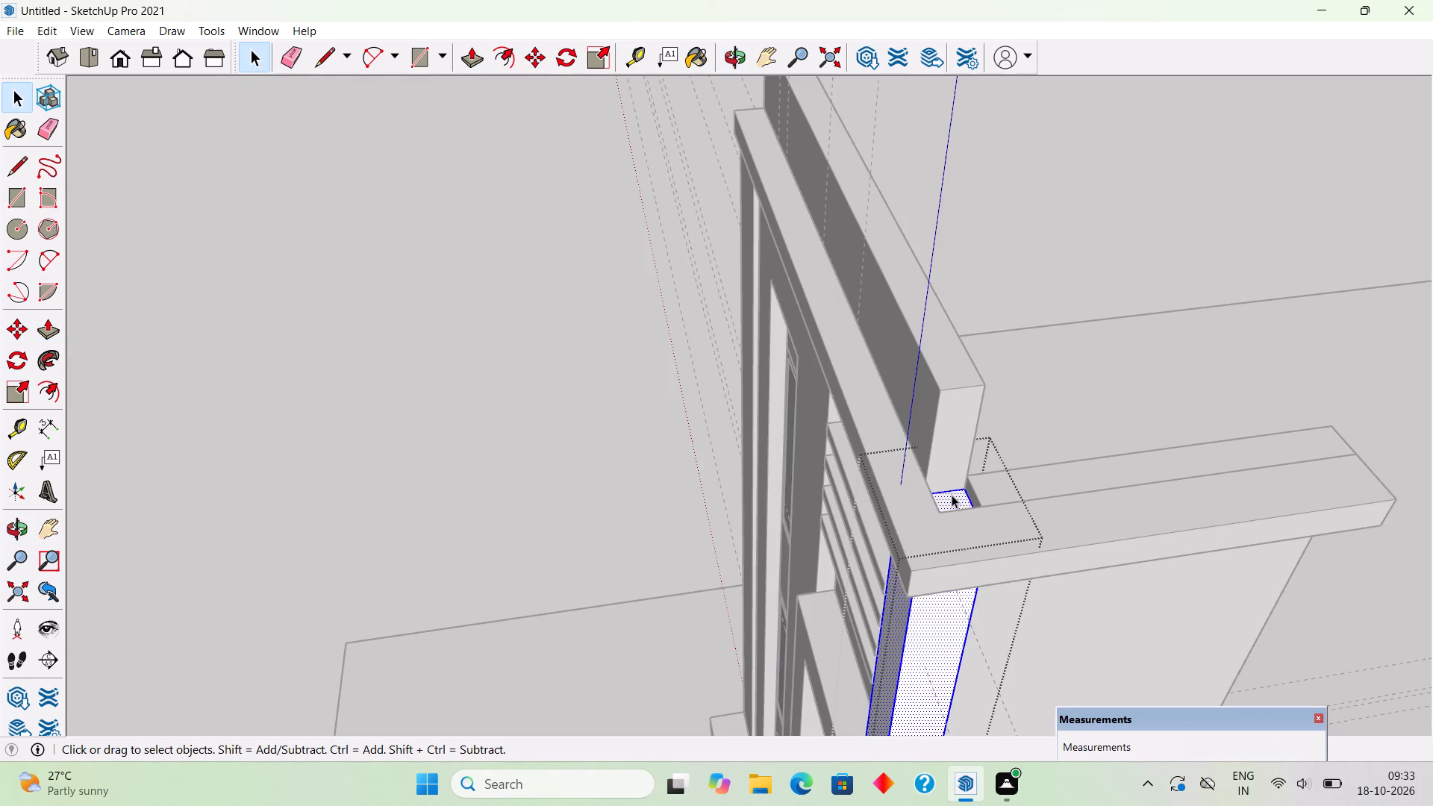
key("p")
left_click(952, 495)
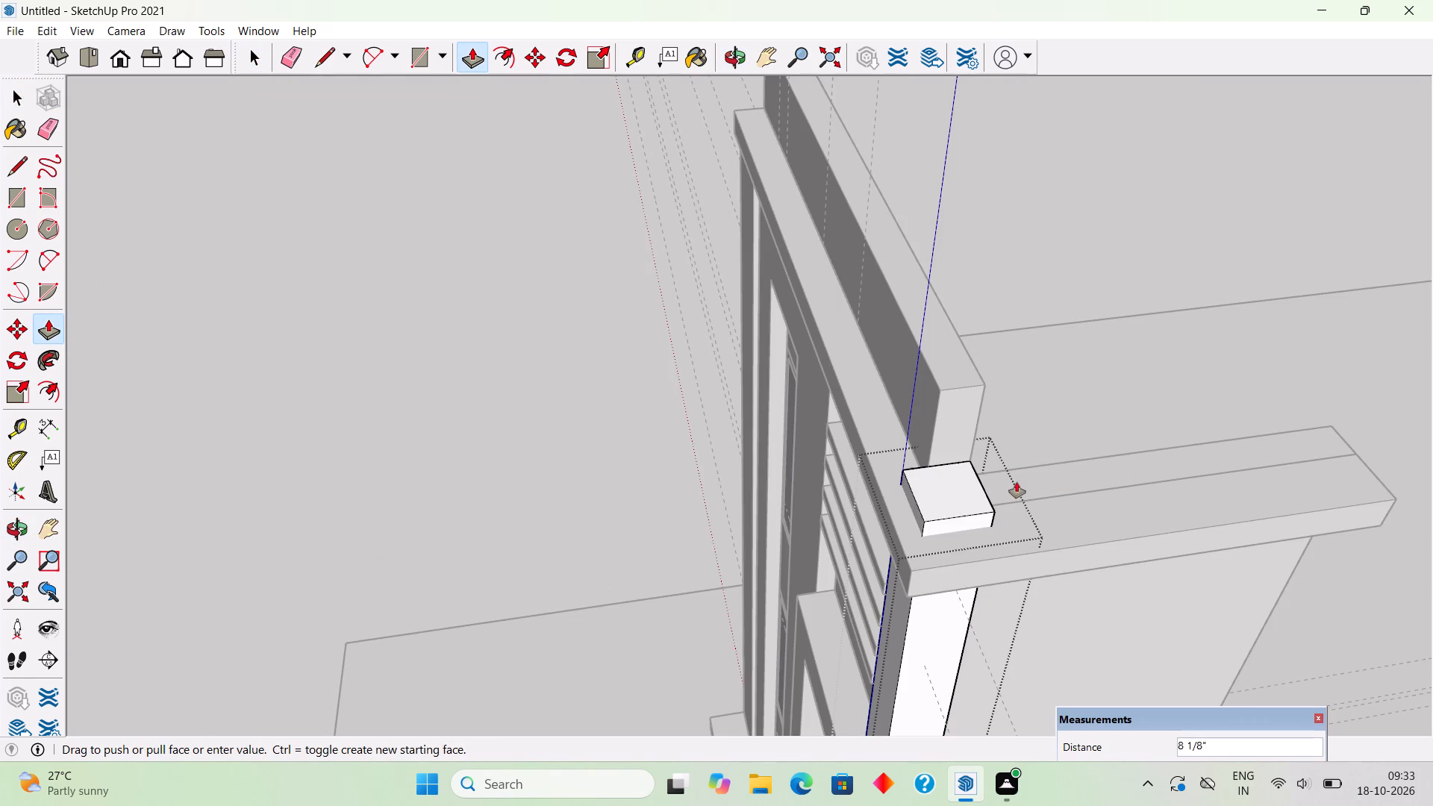
middle_click(1005, 499)
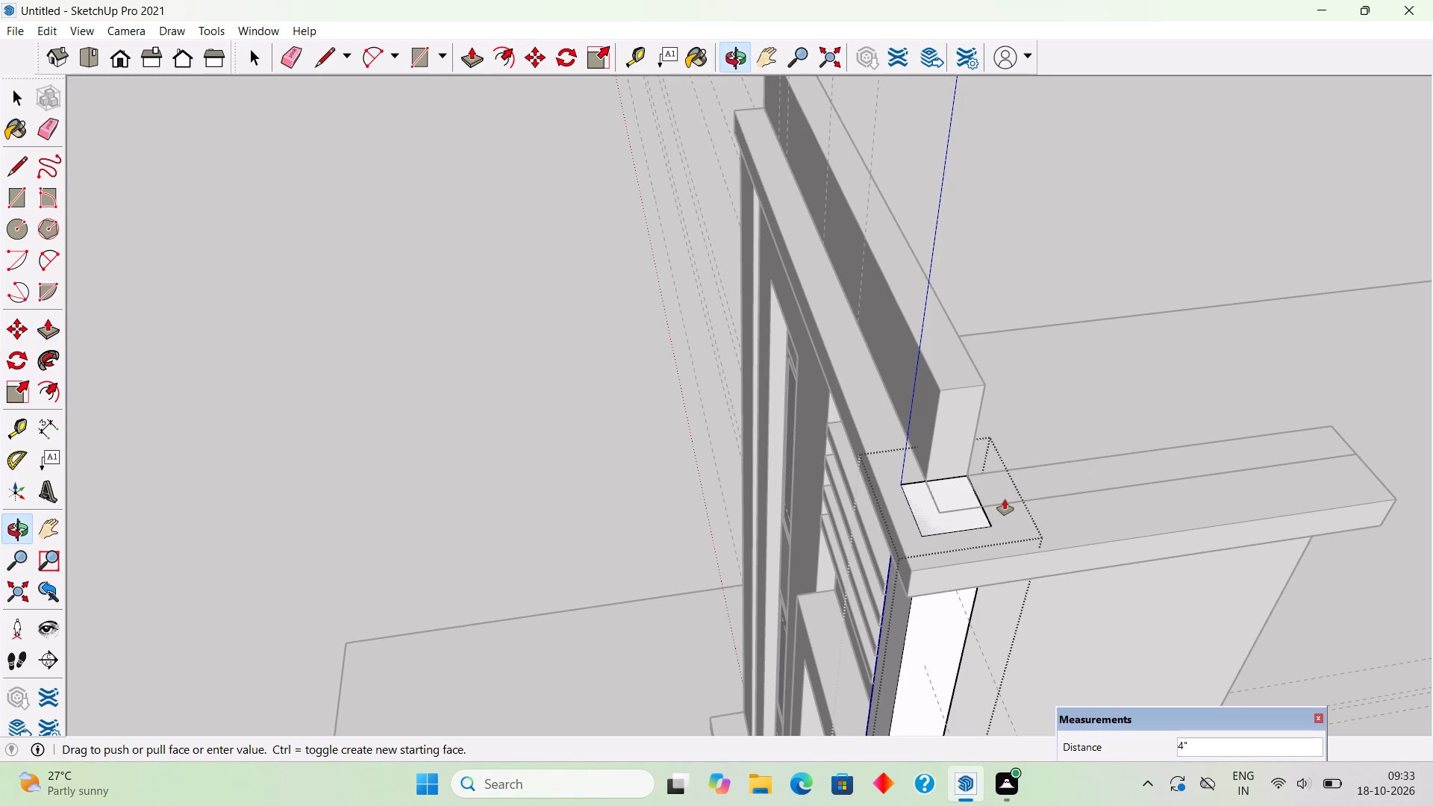
key("space")
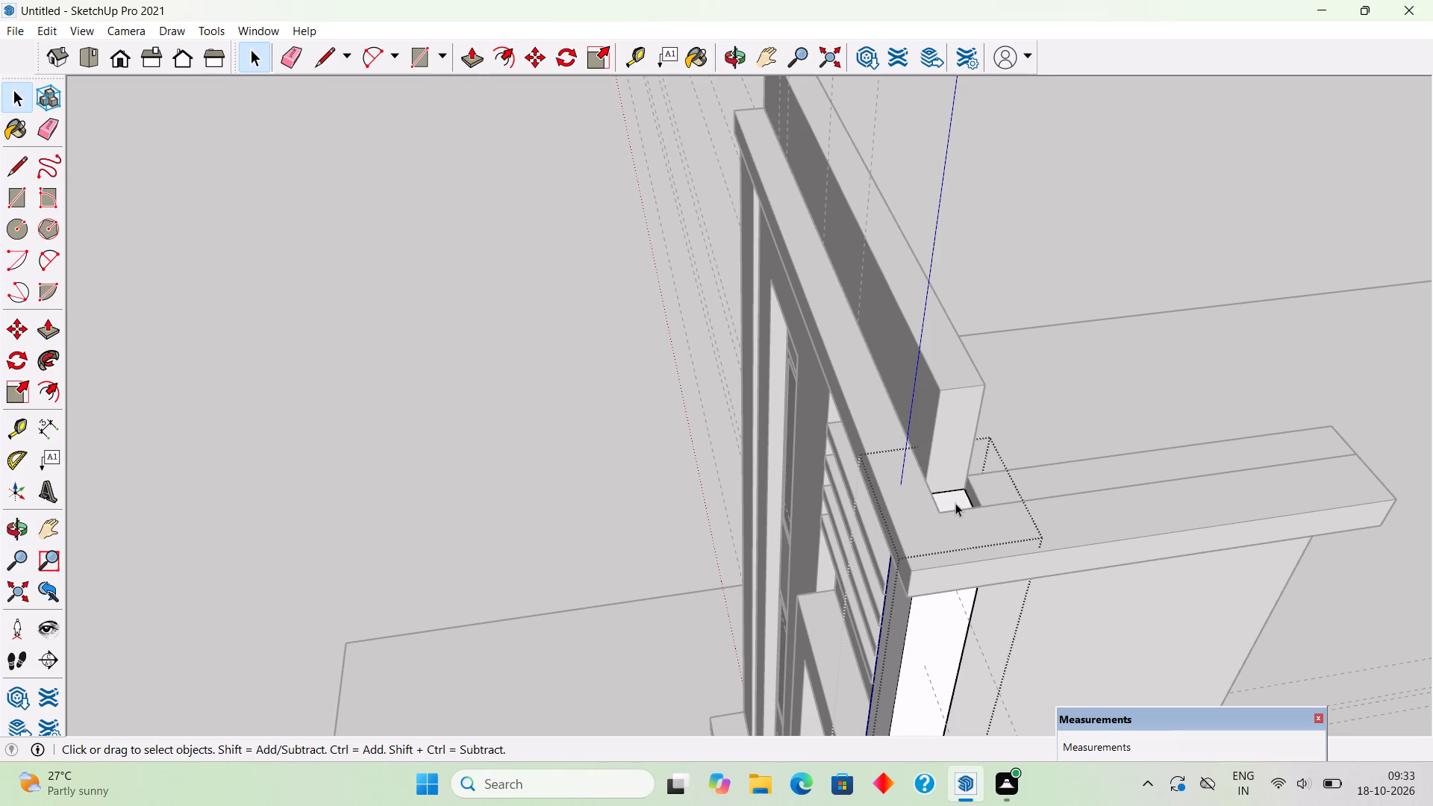
double_click(955, 503)
key("p")
left_click(955, 503)
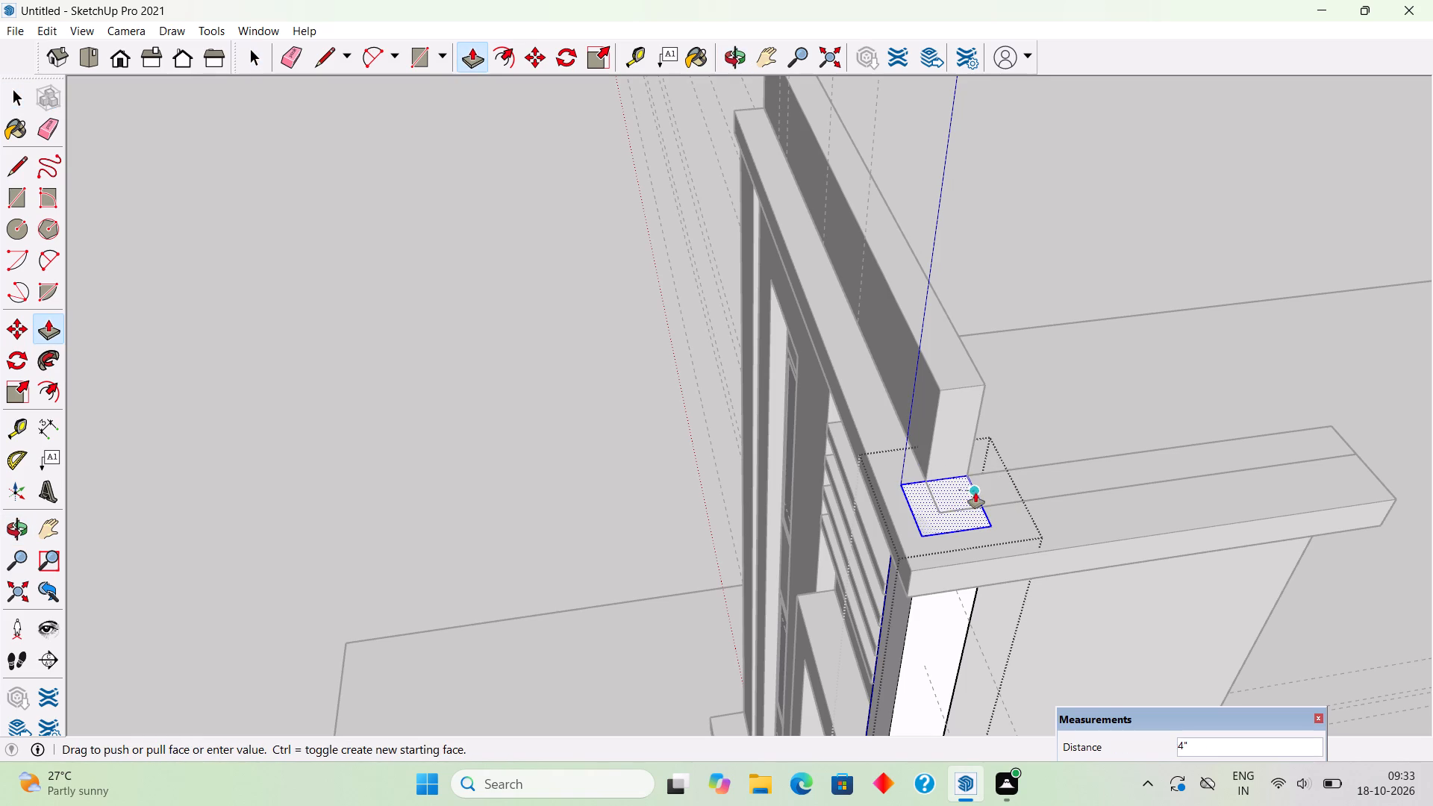
left_click(980, 504)
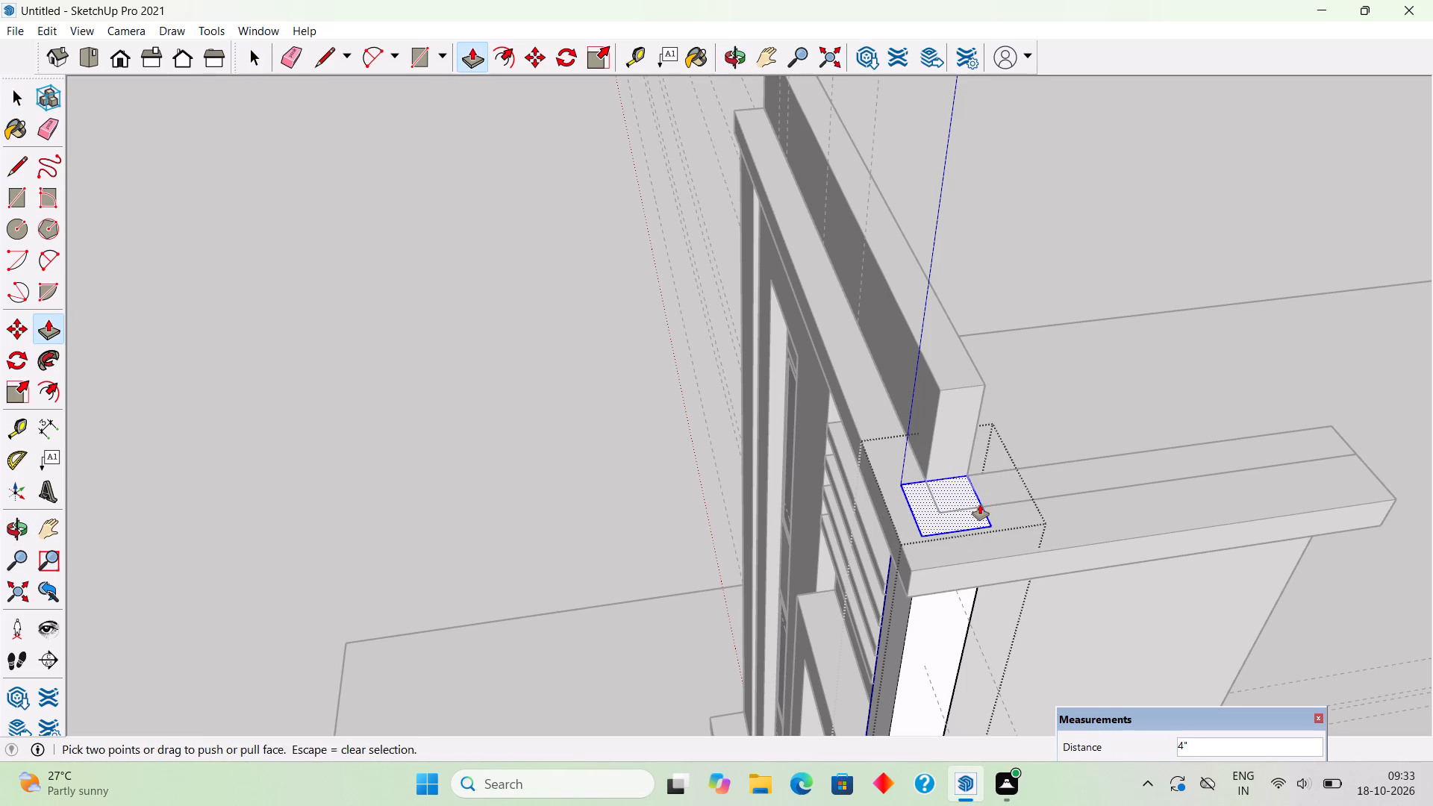
Open the tower wall that rises above the cap band for editing.
key("space")
triple_click(952, 372)
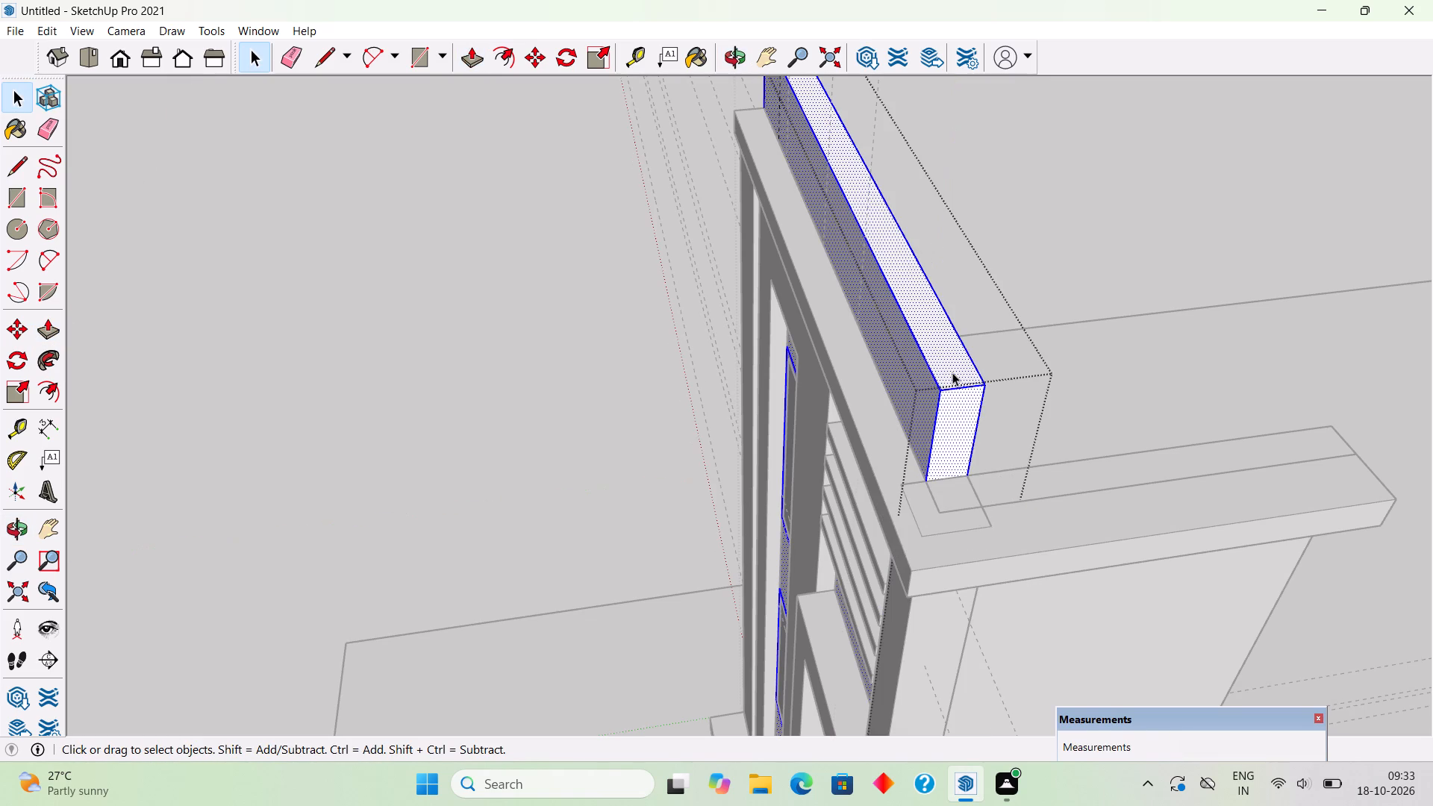
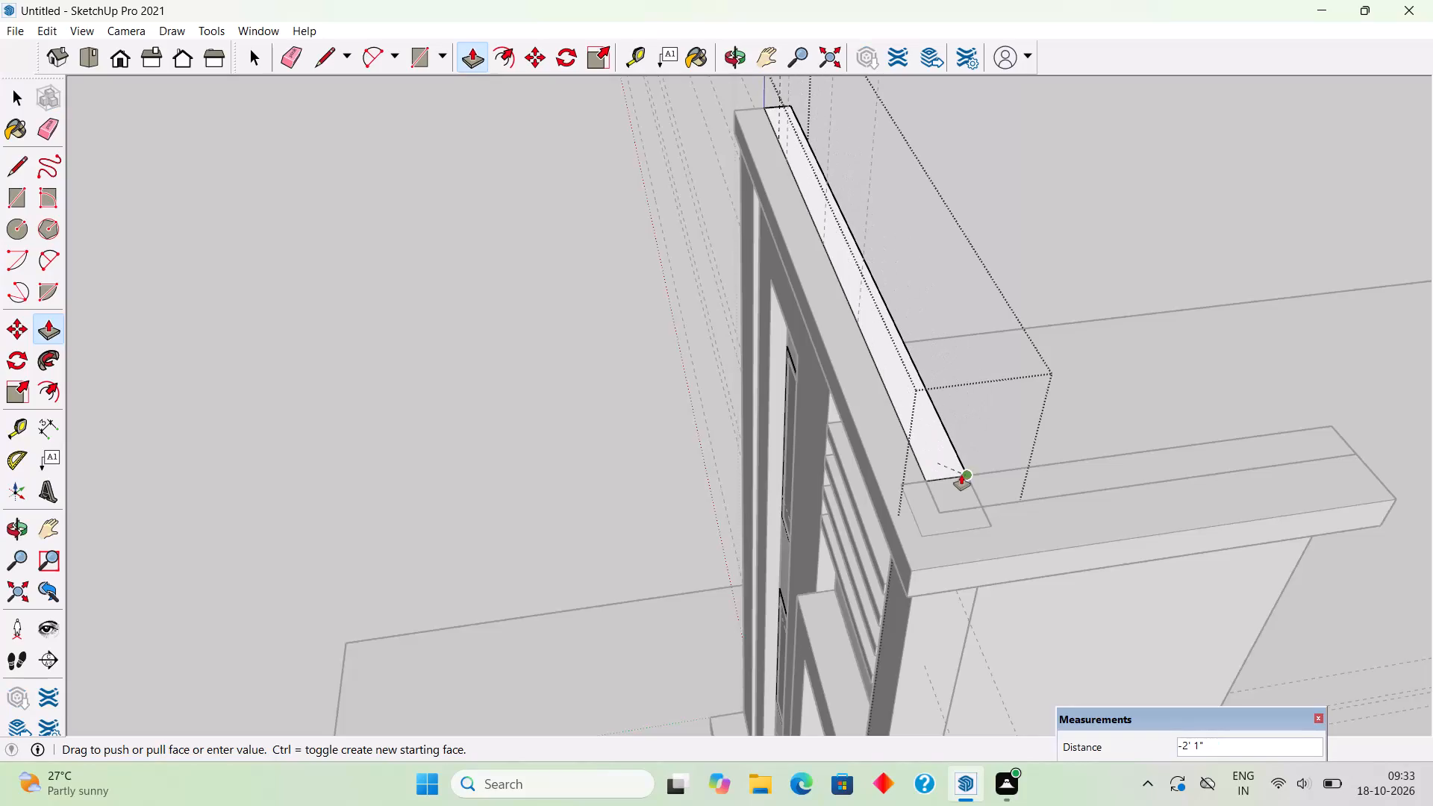
Push the tower wall's top face down 2' 1" so it sits flush with the cap band's top.
left_click(961, 475)
key("space")
left_click(550, 302)
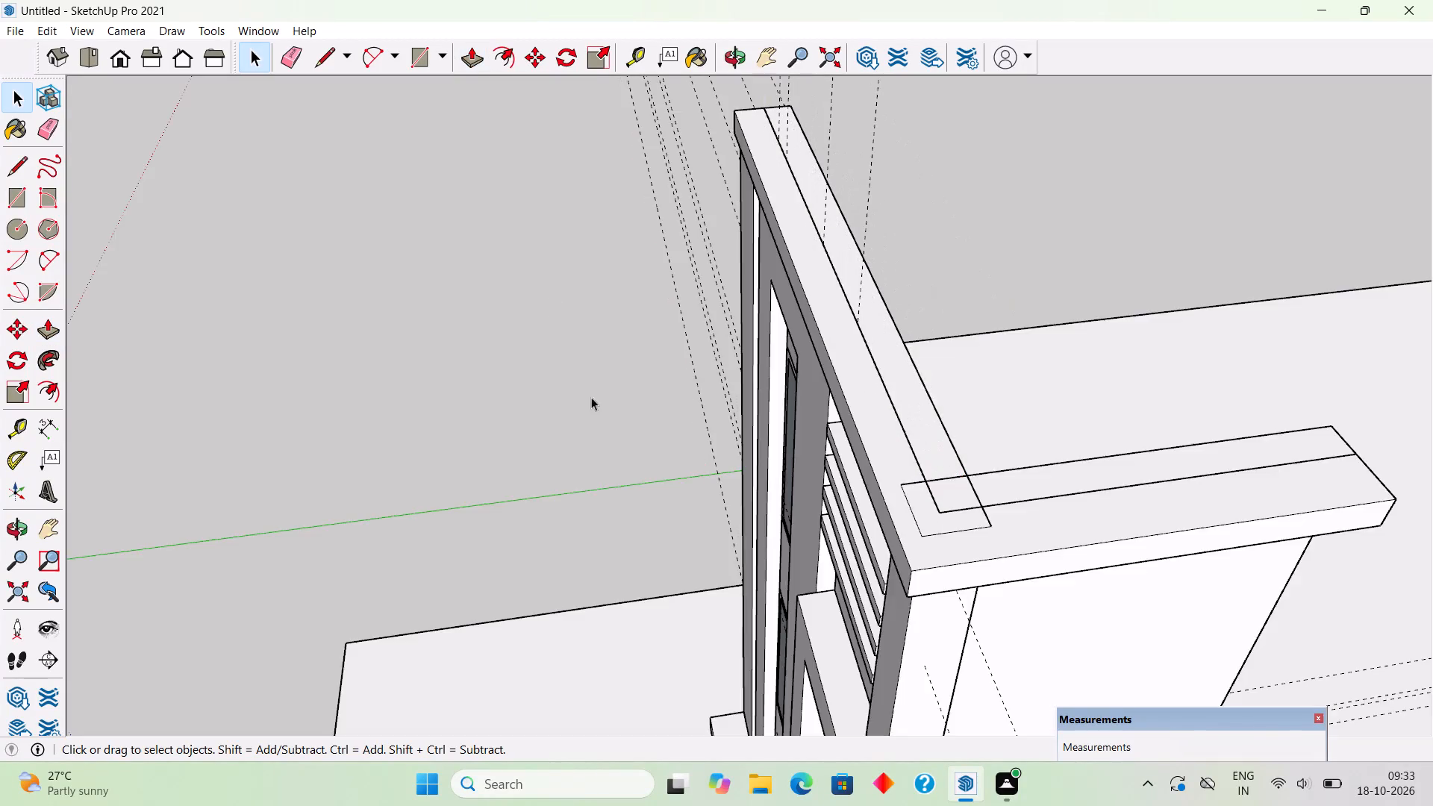
Start a rectangle at the top of the tower, along the levelled wall and cap band.
scroll(779, 550, "down", 5)
middle_click_drag(814, 539, 1031, 372)
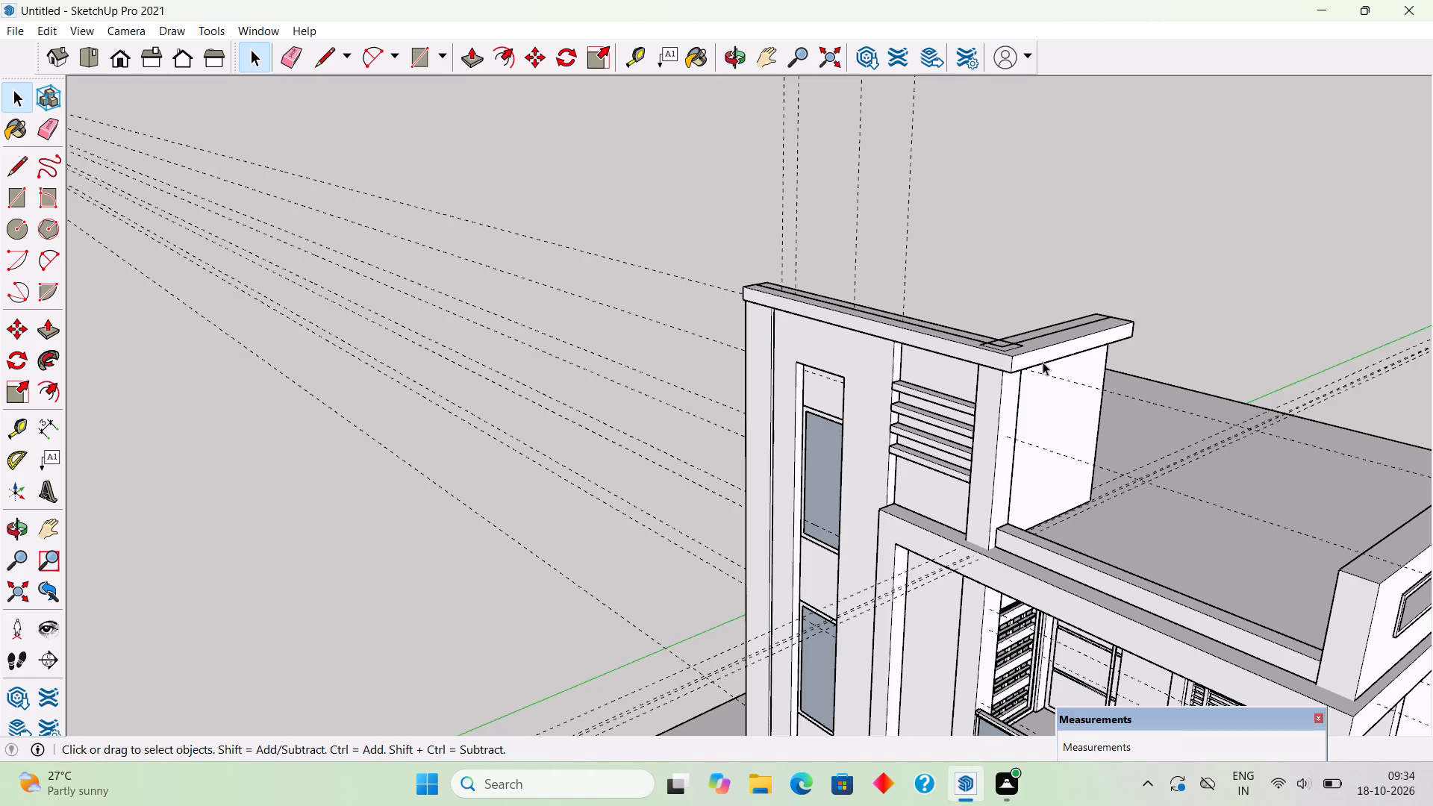
middle_click_drag(1046, 350, 914, 581)
scroll(864, 322, "up", 4)
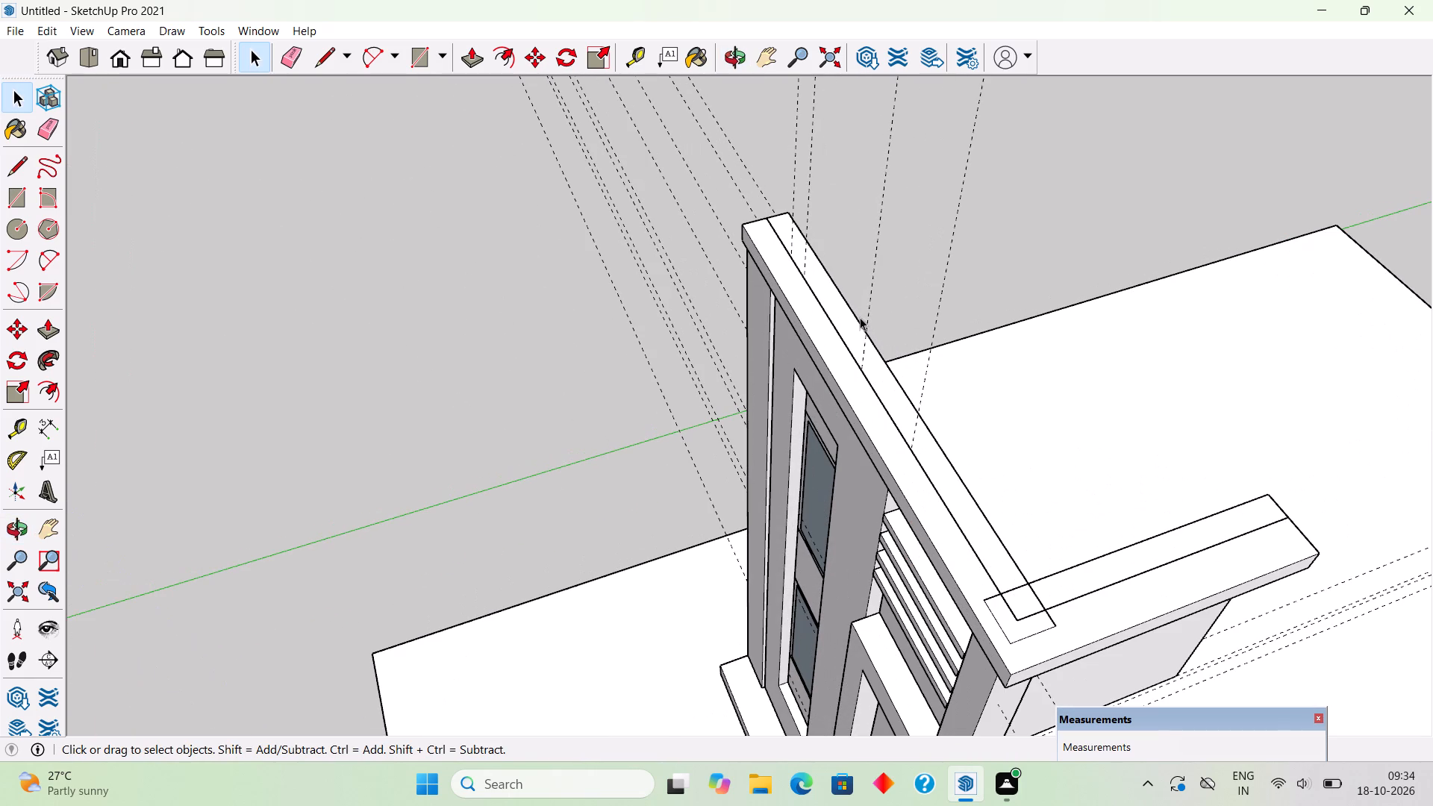
key("r")
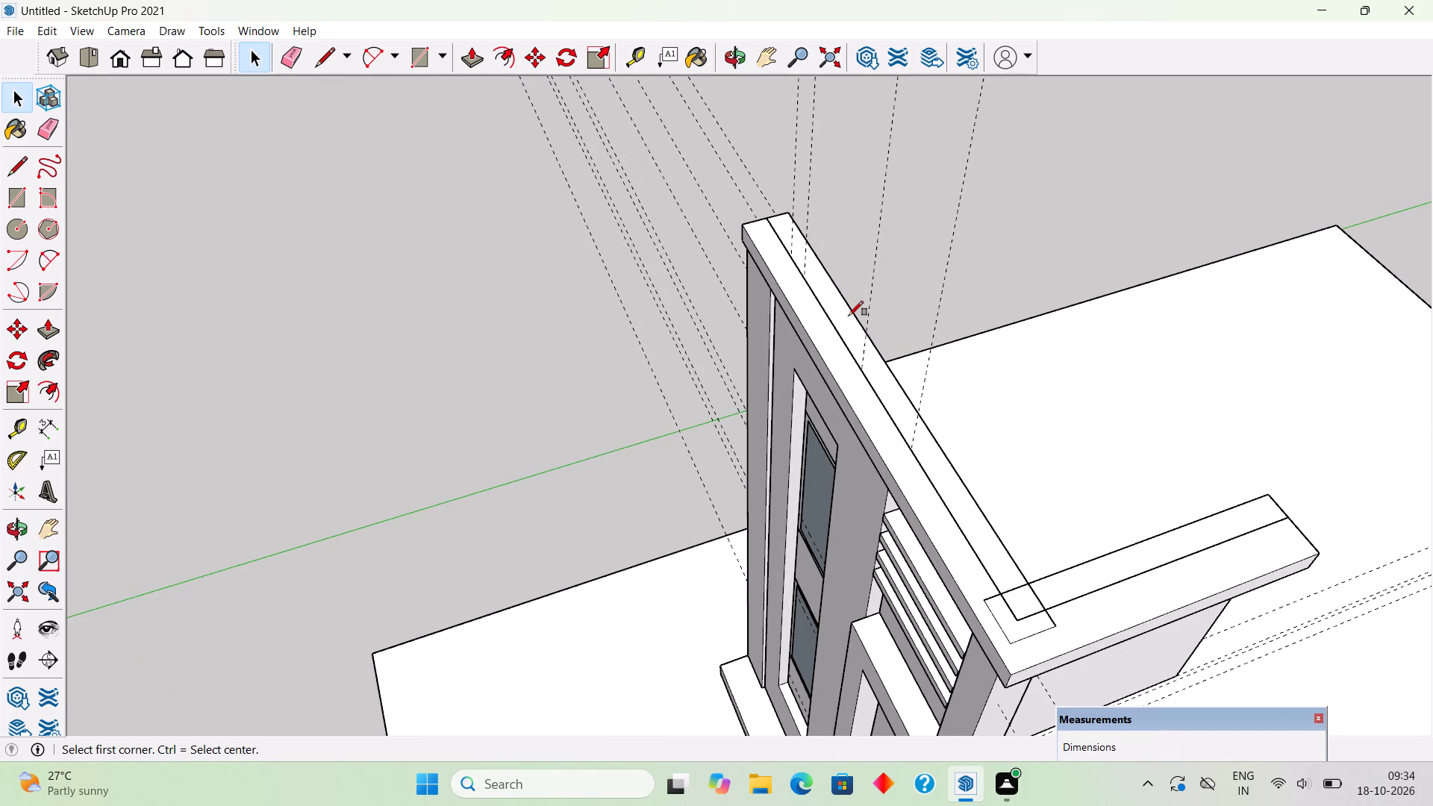
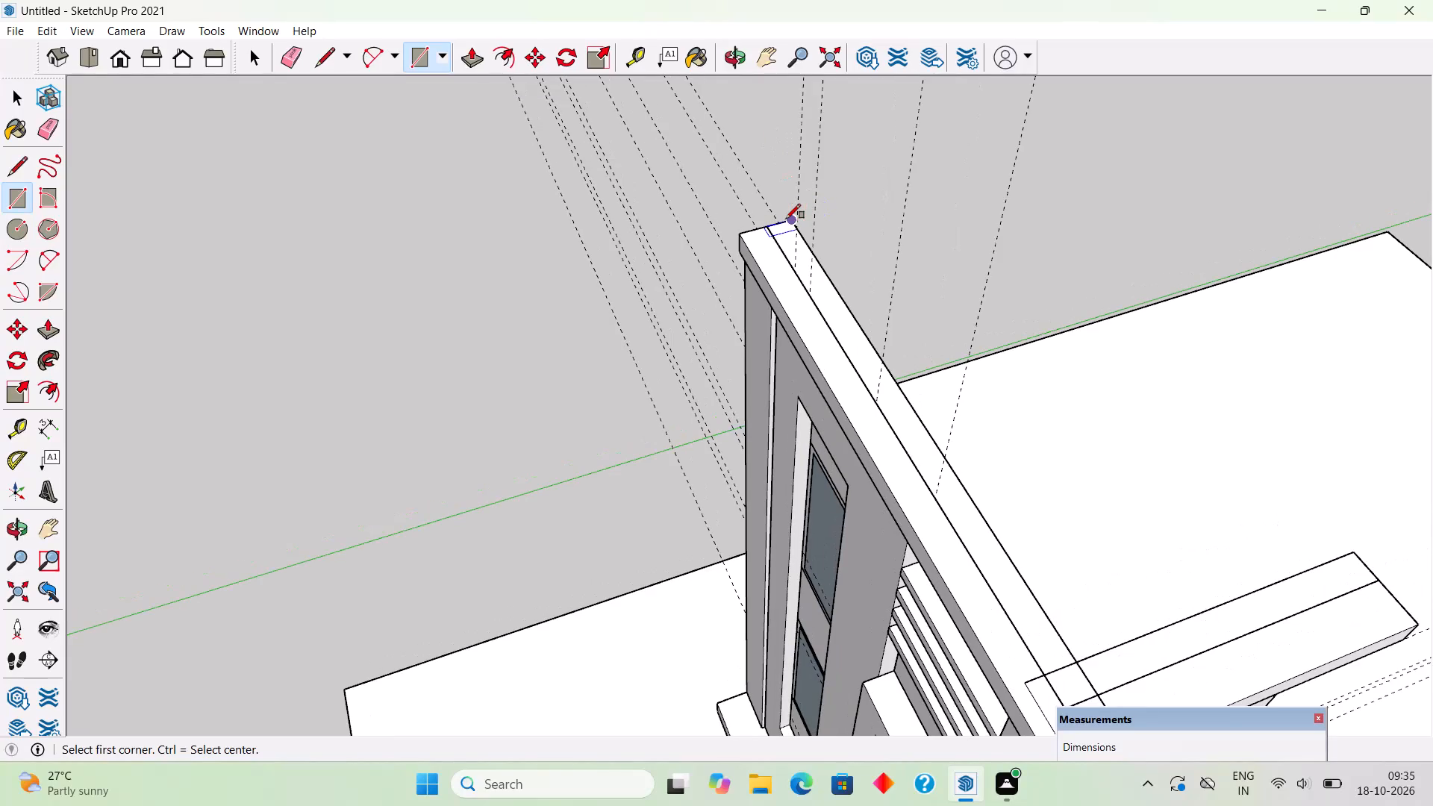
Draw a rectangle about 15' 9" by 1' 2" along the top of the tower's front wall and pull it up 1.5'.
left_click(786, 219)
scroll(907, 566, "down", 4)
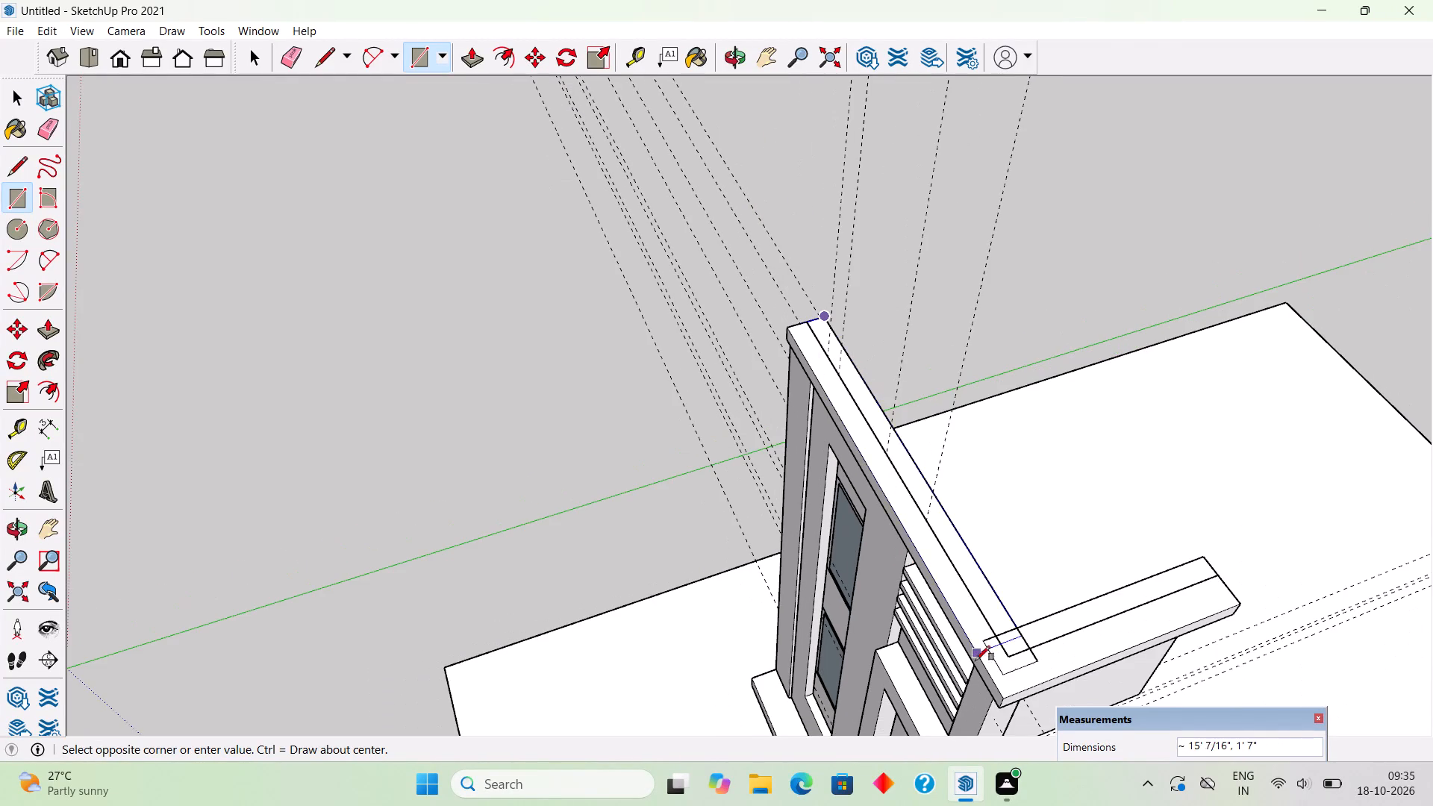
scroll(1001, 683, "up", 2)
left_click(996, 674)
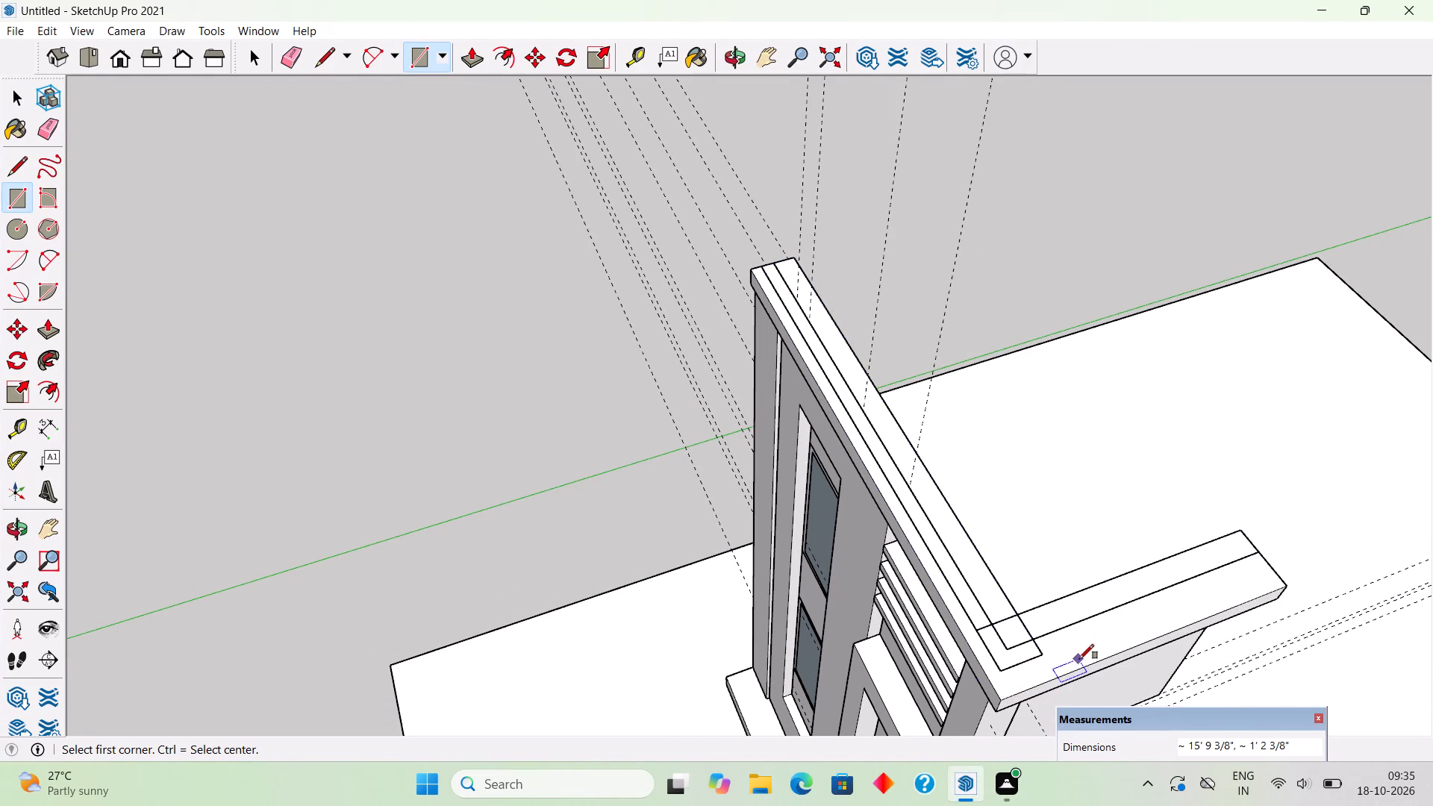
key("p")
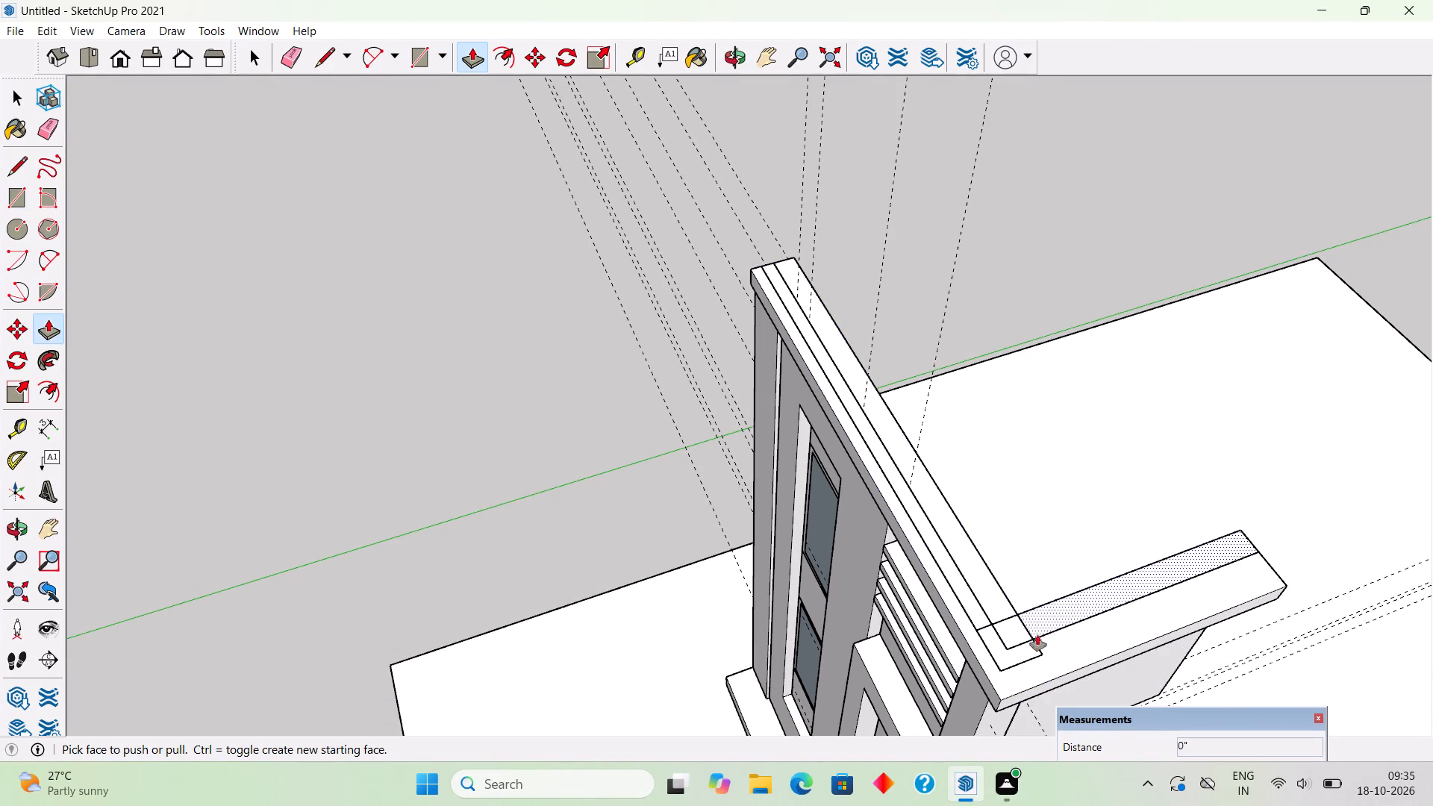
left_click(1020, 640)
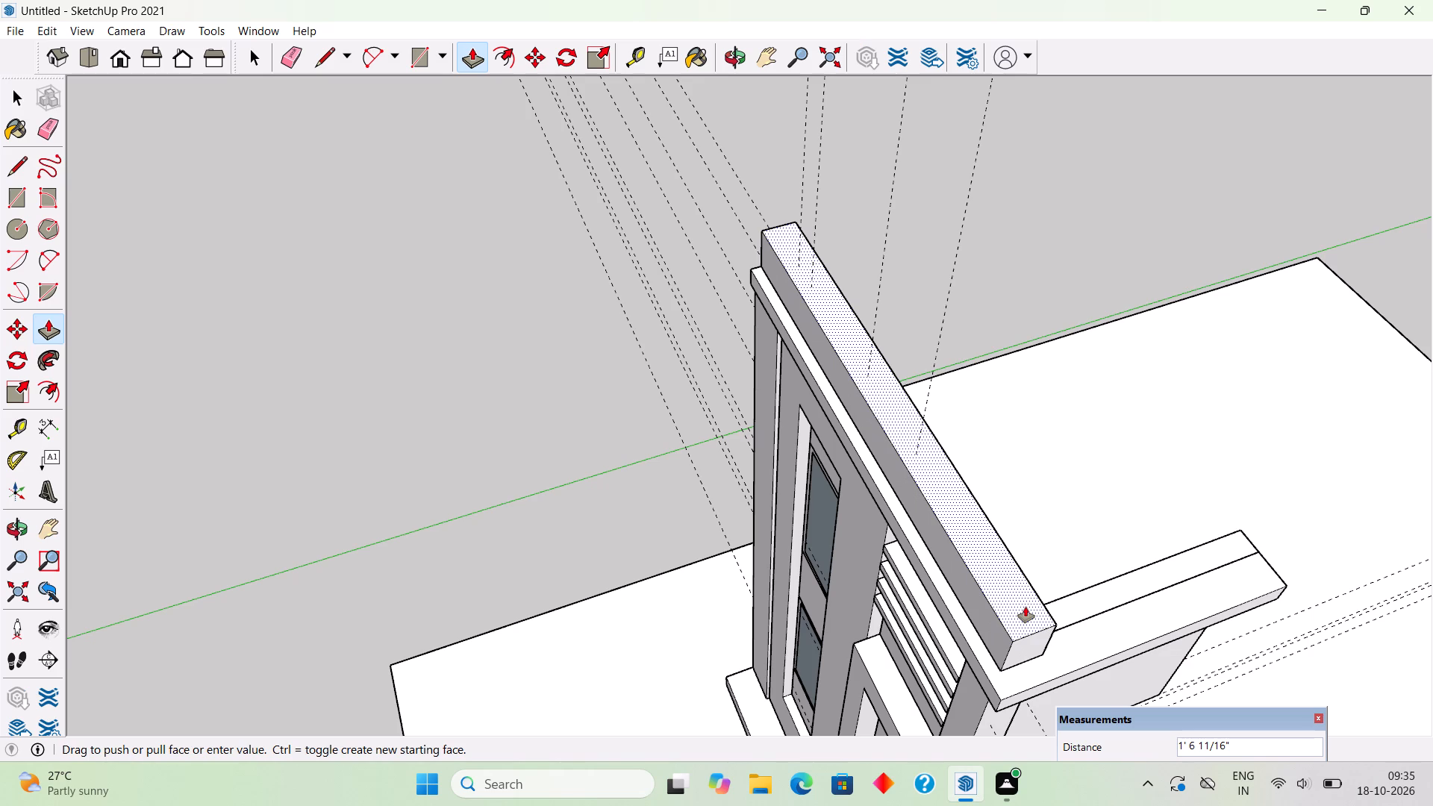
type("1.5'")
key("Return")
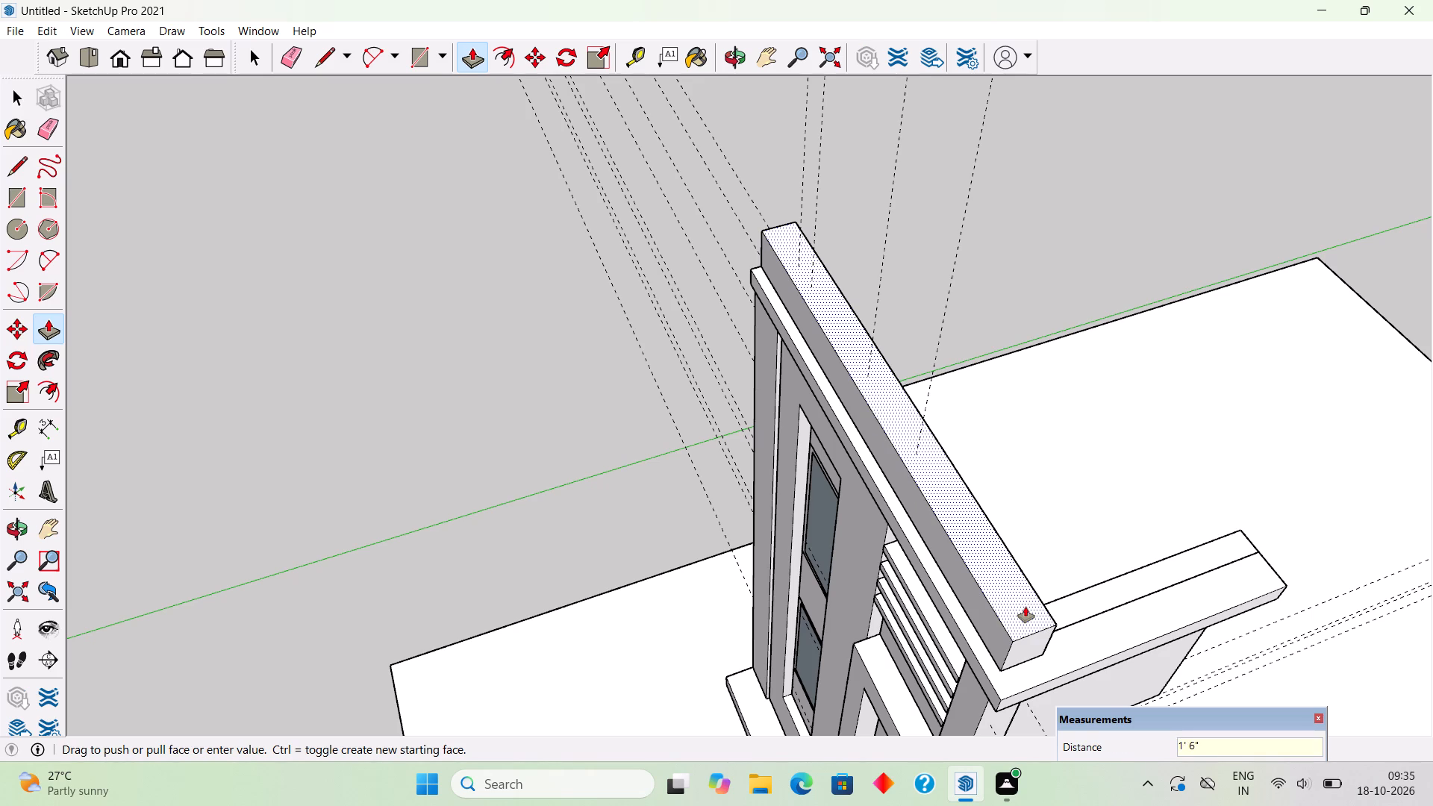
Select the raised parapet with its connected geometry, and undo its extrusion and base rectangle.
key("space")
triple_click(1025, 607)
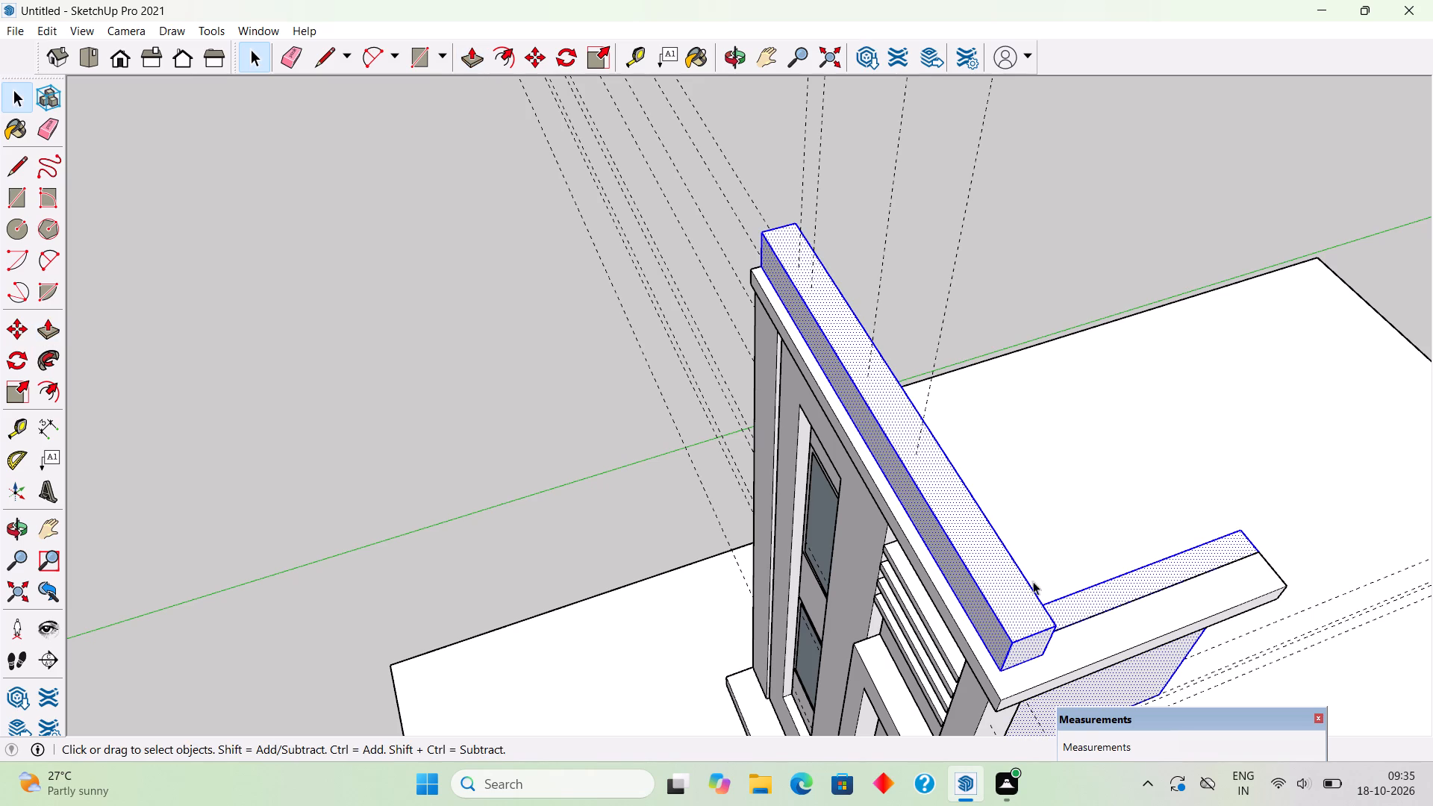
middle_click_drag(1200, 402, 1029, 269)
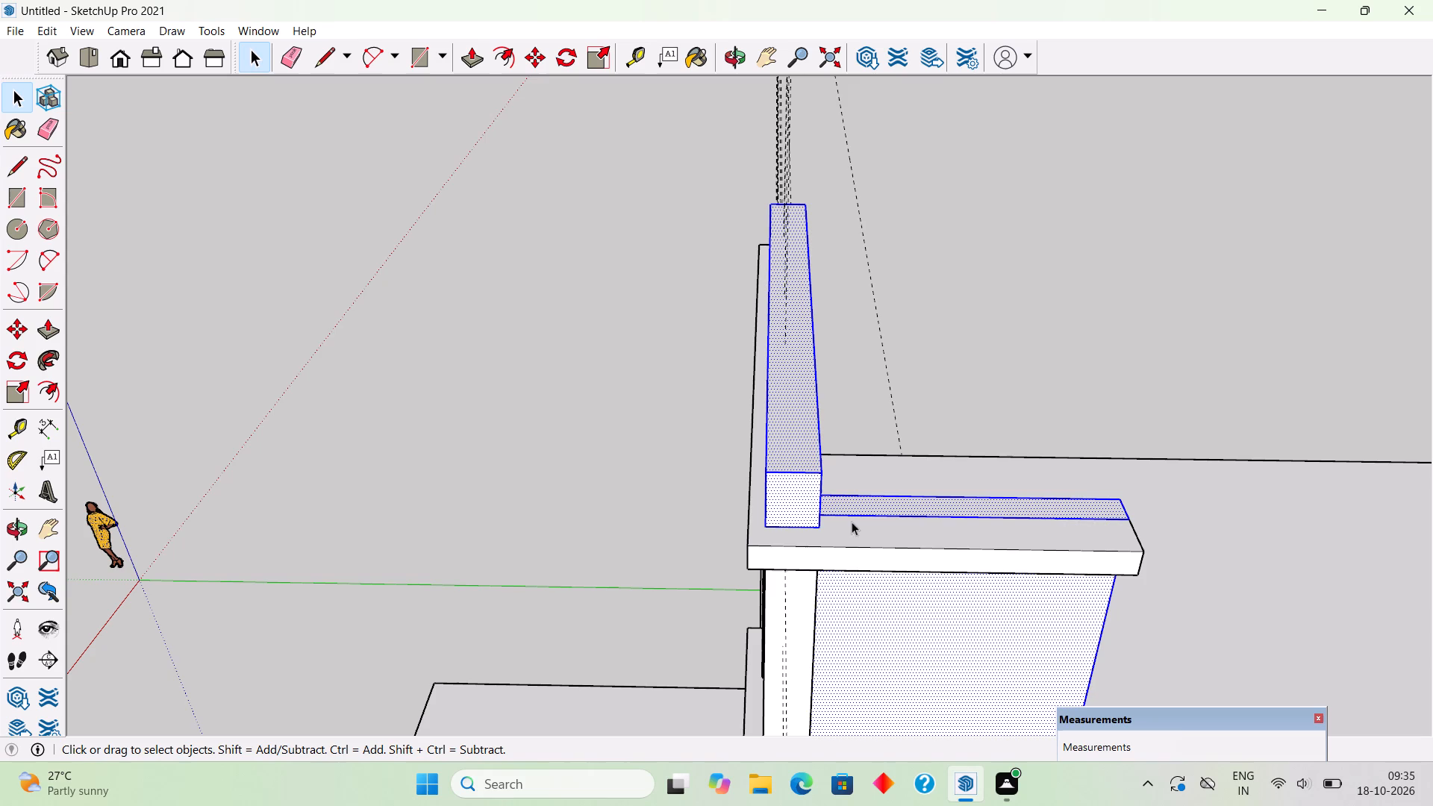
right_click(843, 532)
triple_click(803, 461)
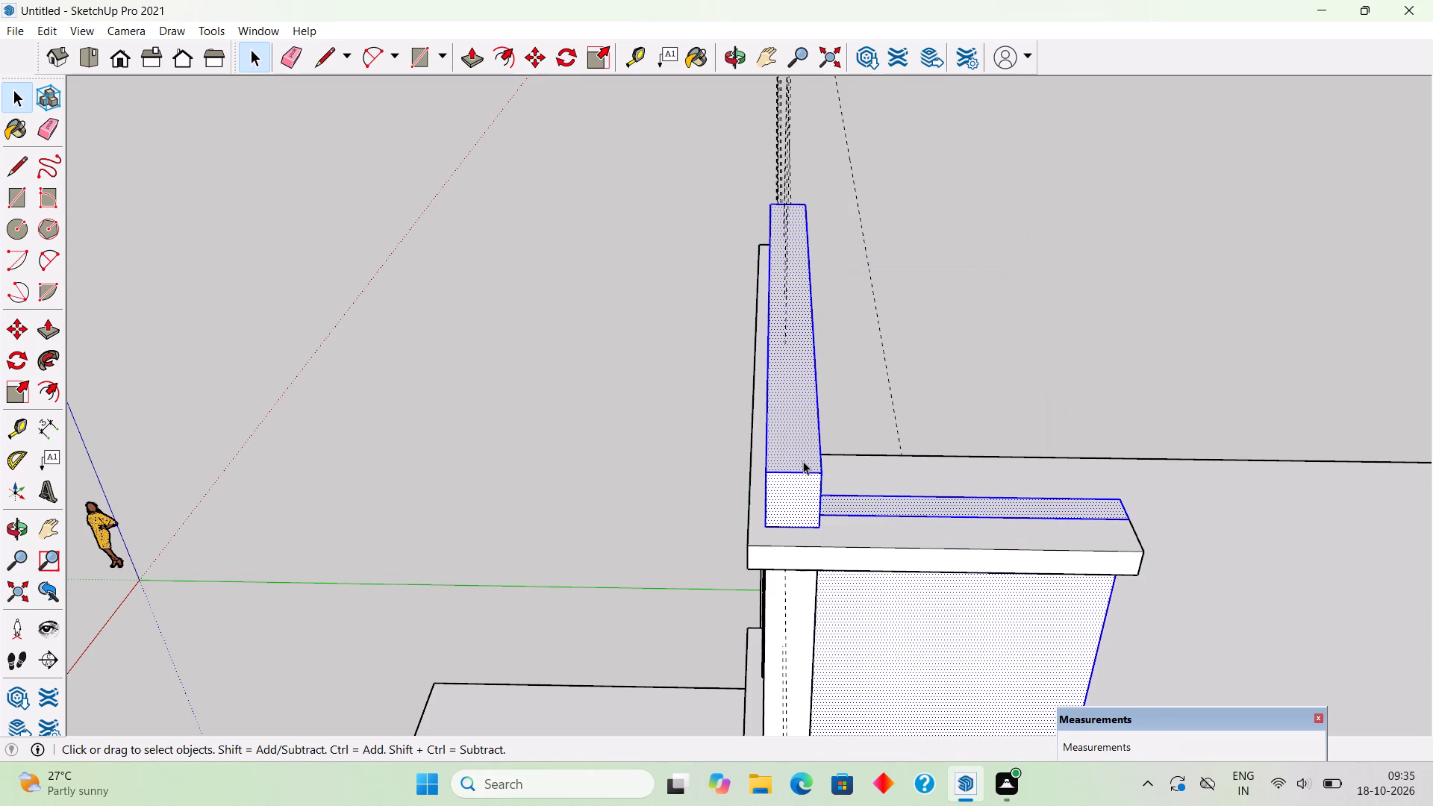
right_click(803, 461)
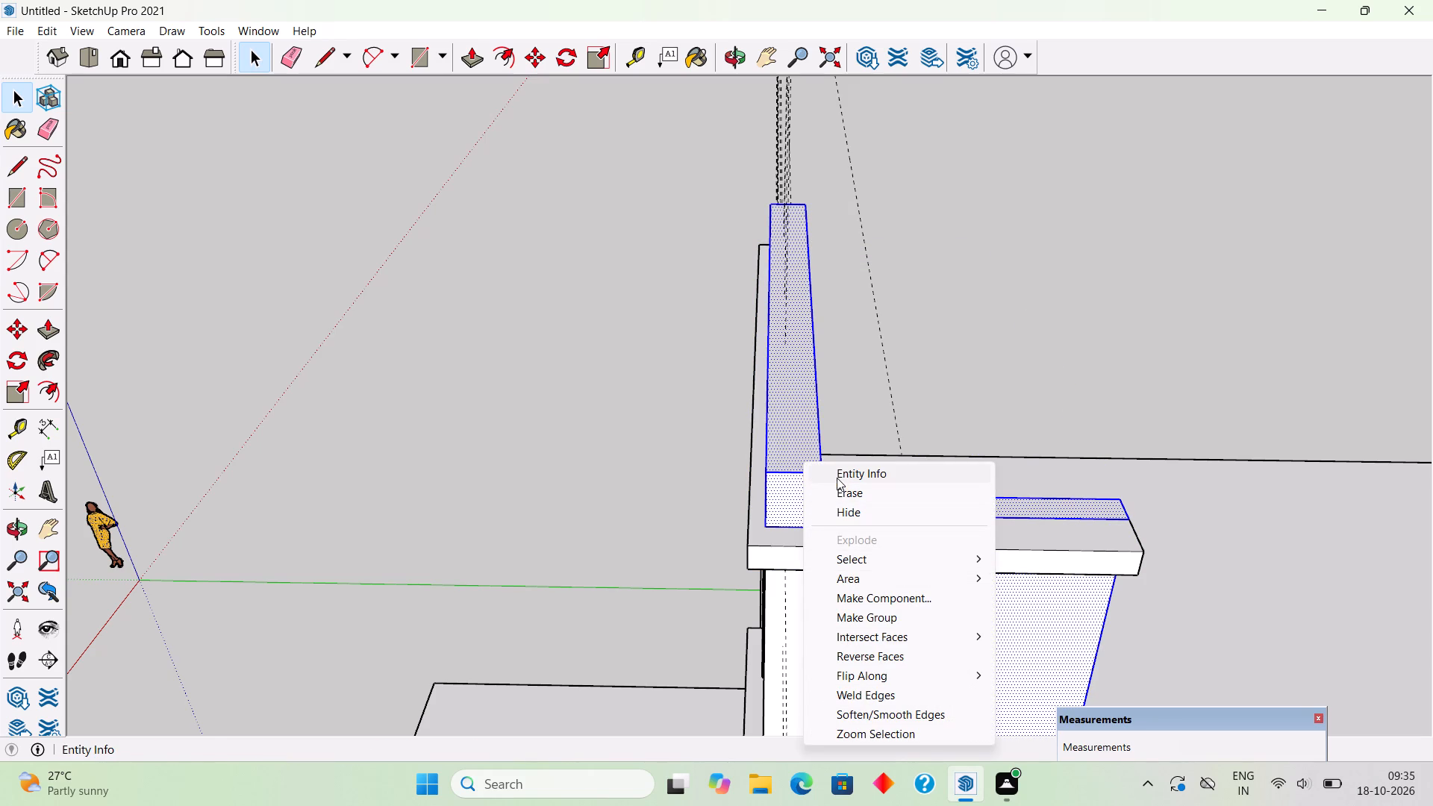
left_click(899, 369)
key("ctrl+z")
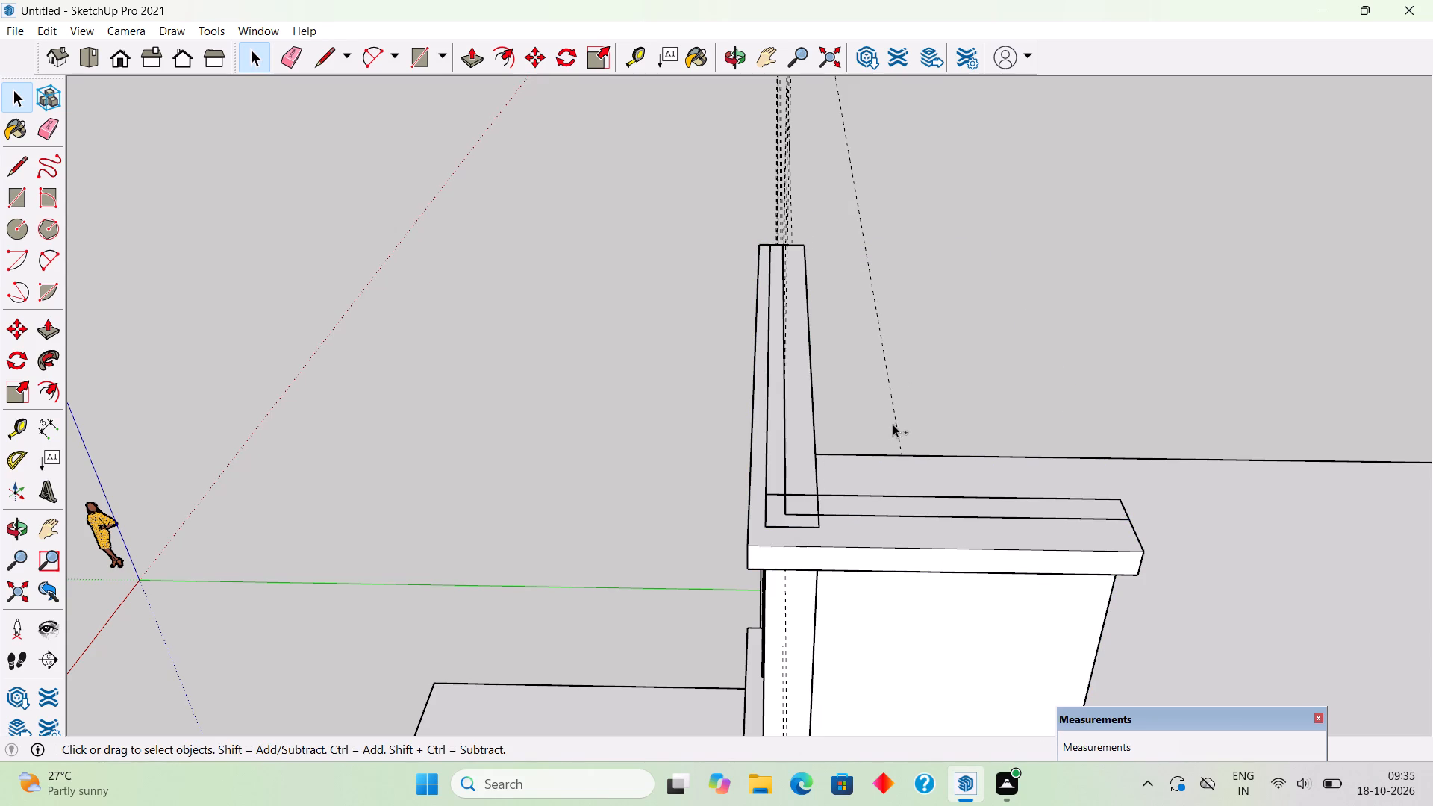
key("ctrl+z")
Select the tower wall with all its connected geometry and make it a group.
triple_click(874, 507)
right_click(874, 507)
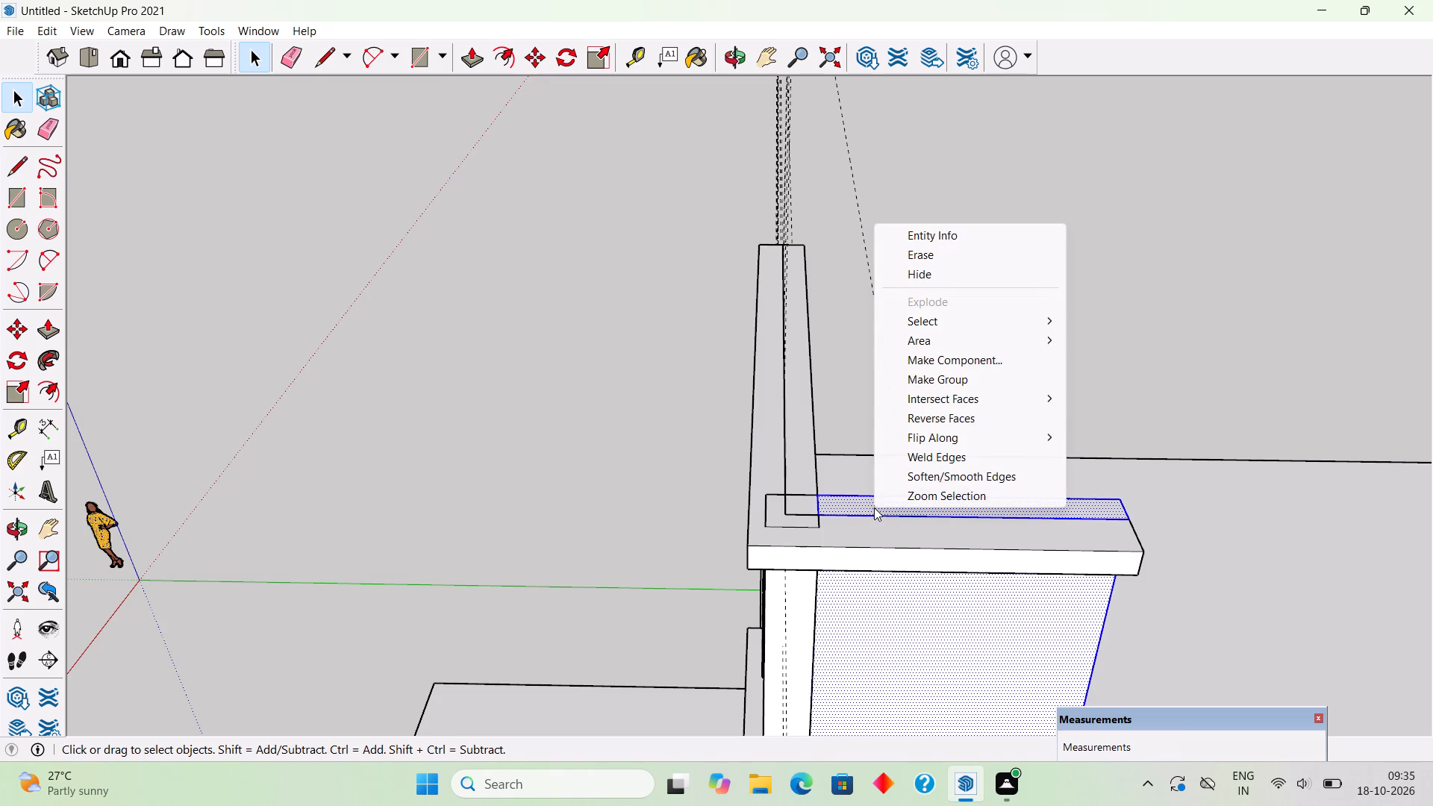
left_click(957, 381)
Draw a rectangle about 15' 9" by 1' 2" along the tower's front wall top and pull it up 1.5' as a parapet.
middle_click_drag(870, 357, 881, 485)
key("r")
scroll(802, 257, "up", 1)
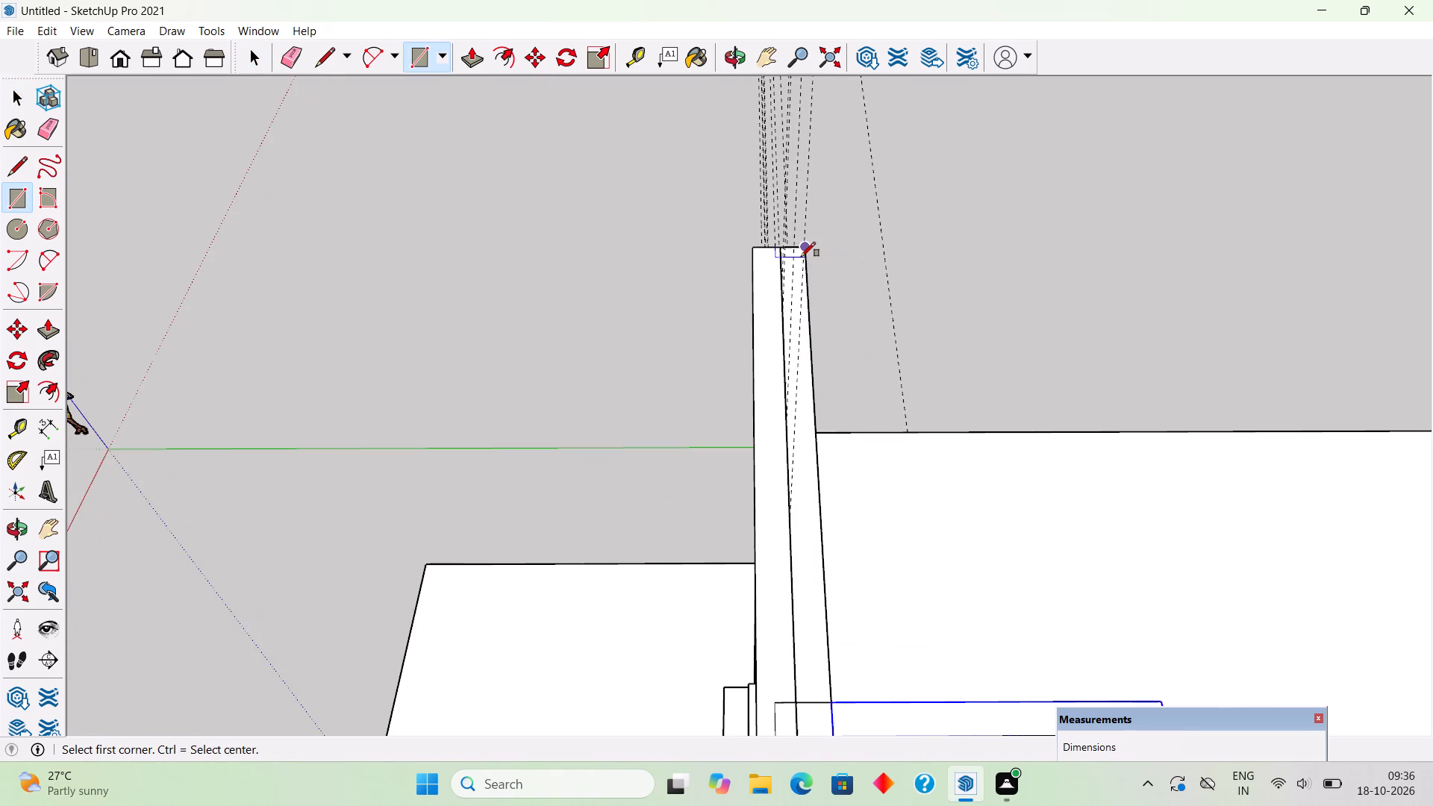
scroll(803, 254, "up", 1)
left_click(803, 254)
scroll(801, 342, "down", 3)
scroll(819, 511, "down", 1)
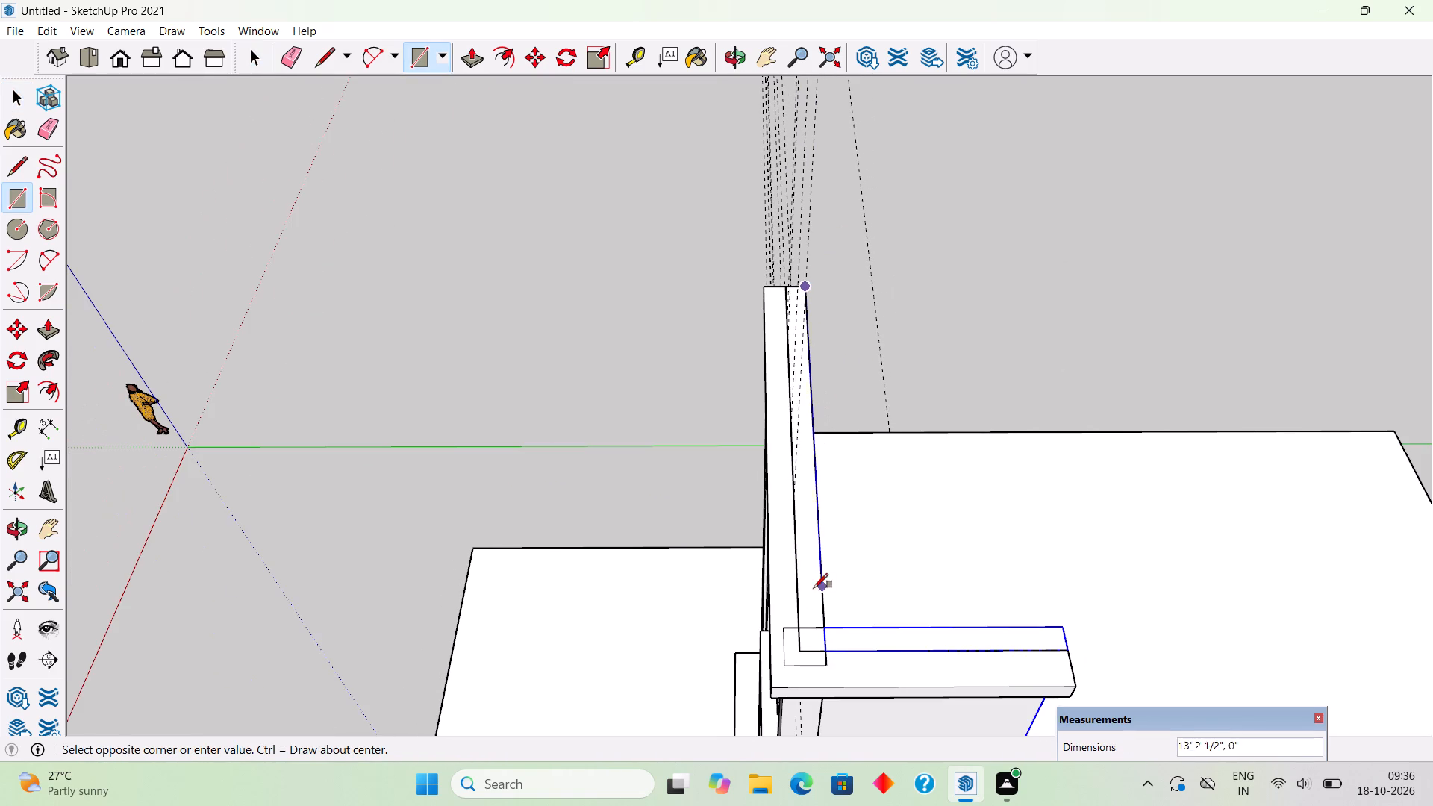
left_click(789, 666)
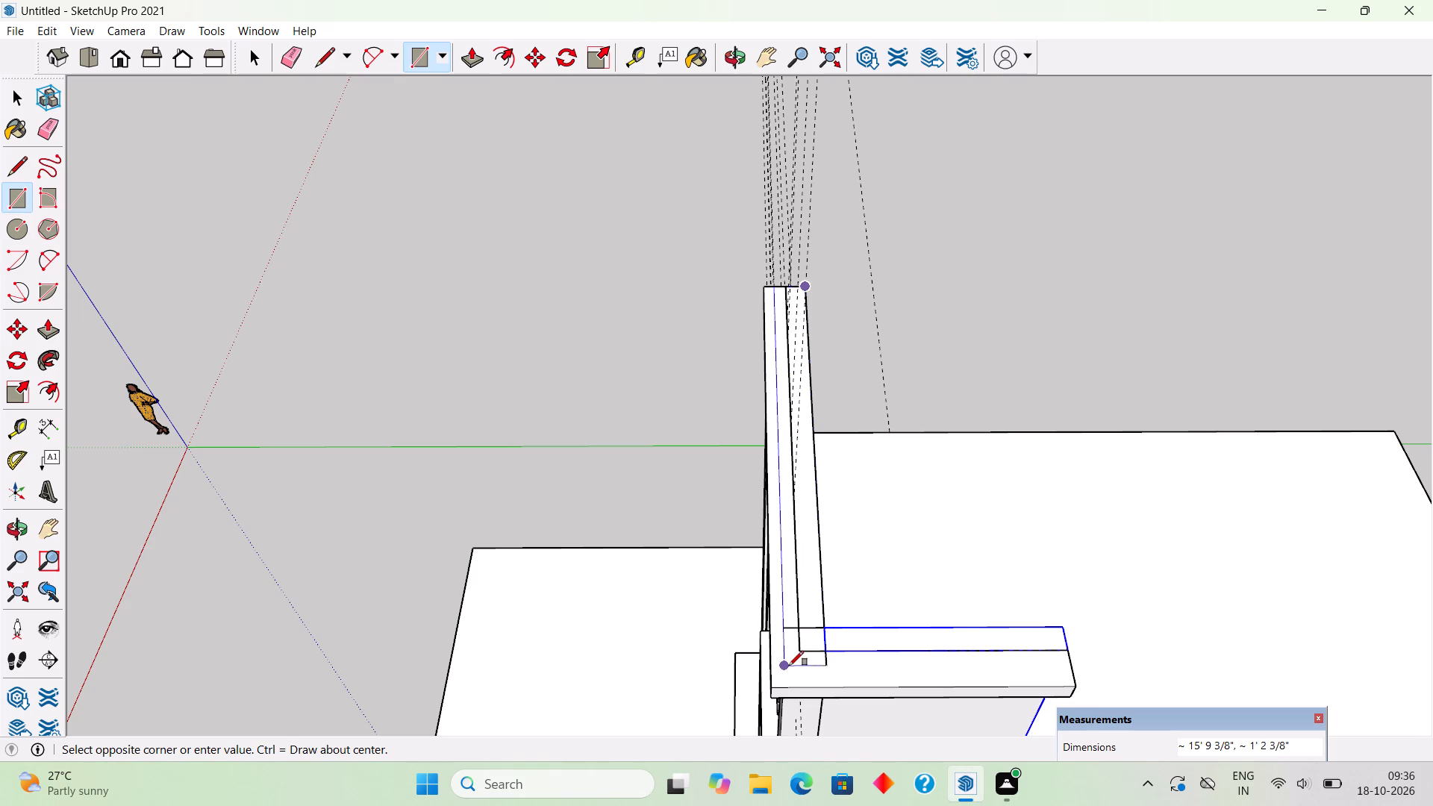
key("p")
left_click(803, 643)
type("1.5'")
key("Return")
Select the whole front parapet block and make it a group.
key("space")
triple_click(818, 599)
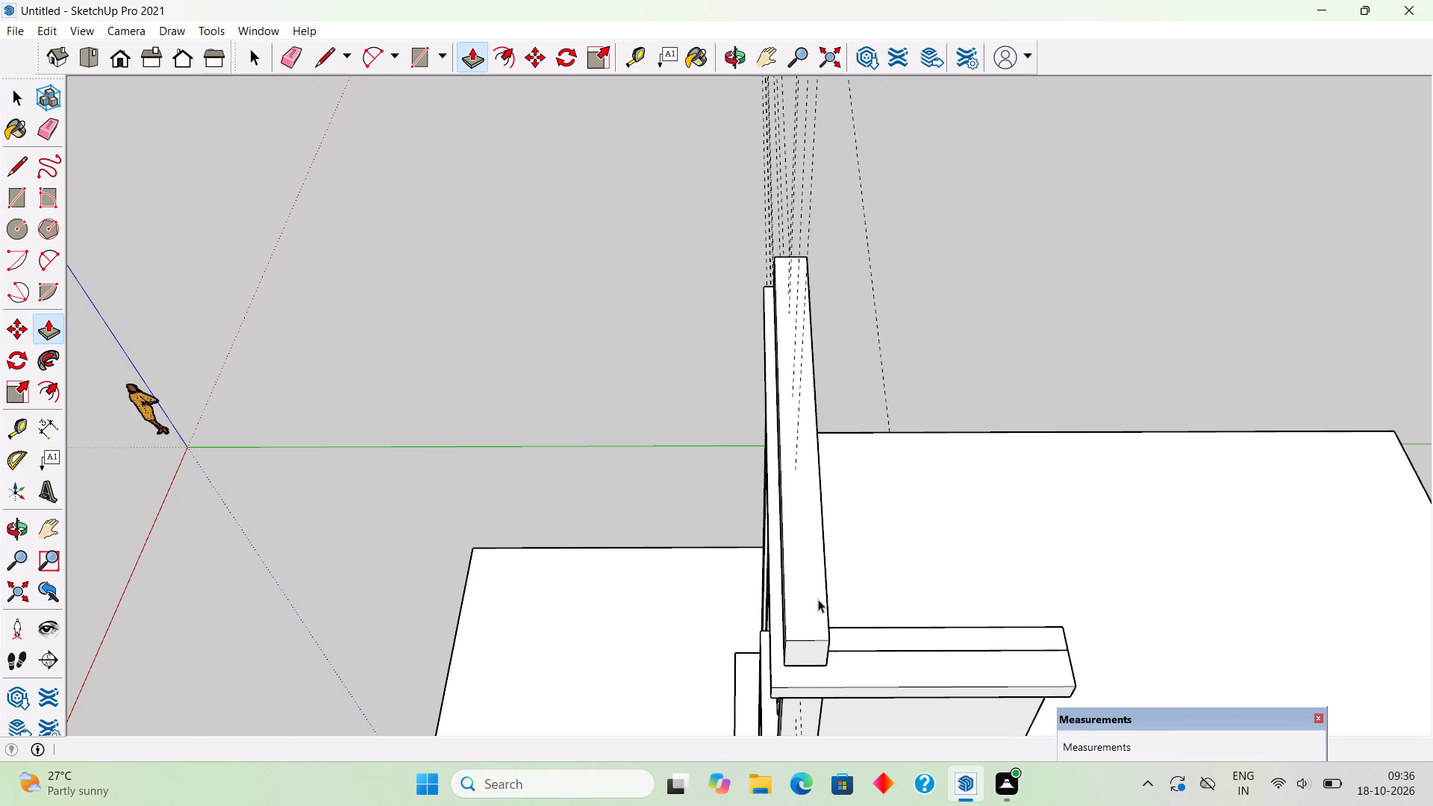
right_click(818, 599)
left_click(844, 471)
Open the parapet group, place a vertical guide near the end of its inner face, and trace a 1' 6" line along it.
scroll(849, 805, "down", 6)
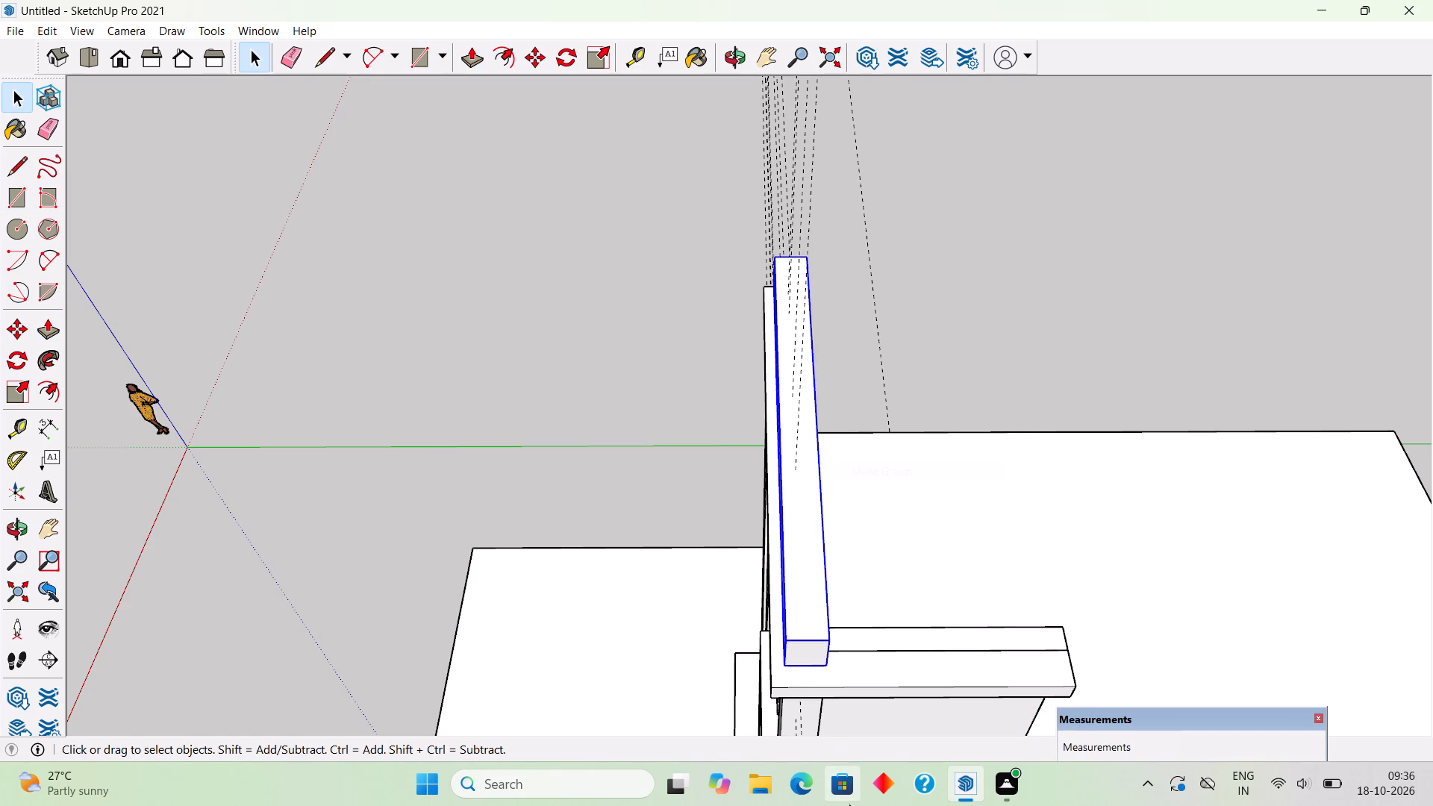
scroll(907, 566, "down", 4)
middle_click_drag(903, 646, 1090, 363)
middle_click_drag(934, 422, 1292, 488)
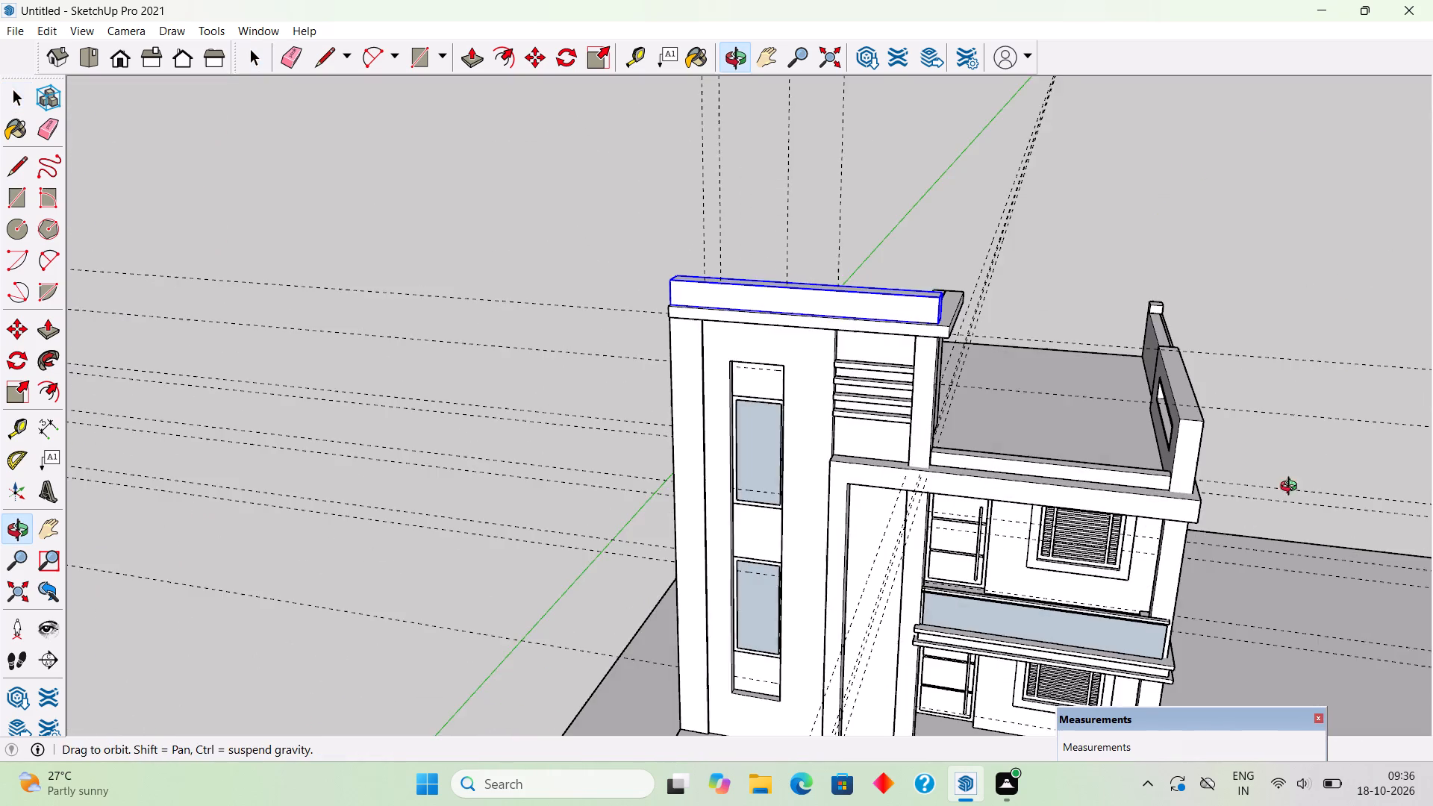
middle_click_drag(1292, 488, 1293, 488)
middle_click_drag(930, 196, 443, 392)
scroll(882, 469, "up", 1)
middle_click_drag(795, 468, 602, 425)
scroll(600, 422, "up", 1)
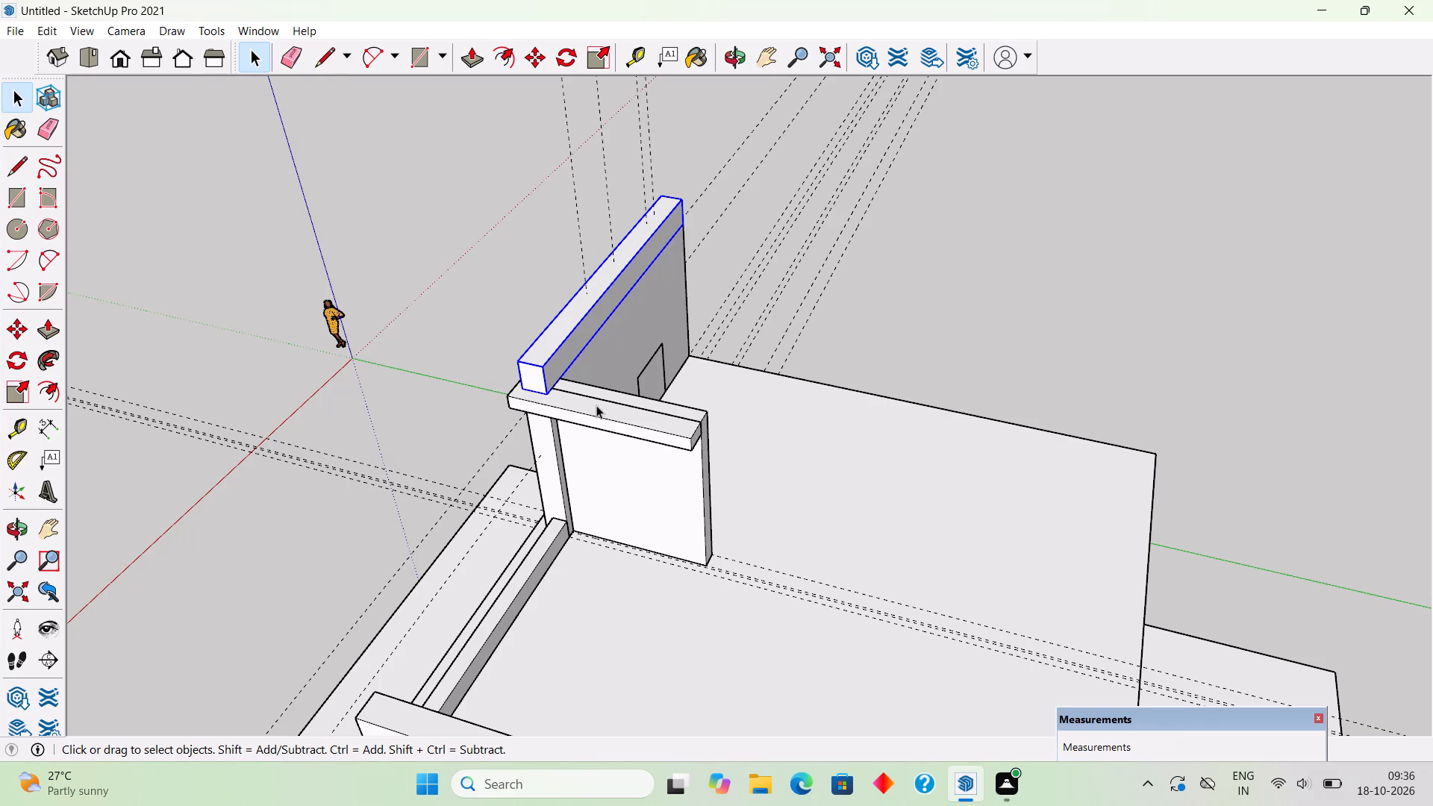
middle_click_drag(612, 349, 481, 332)
scroll(504, 322, "up", 10)
middle_click_drag(493, 322, 454, 313)
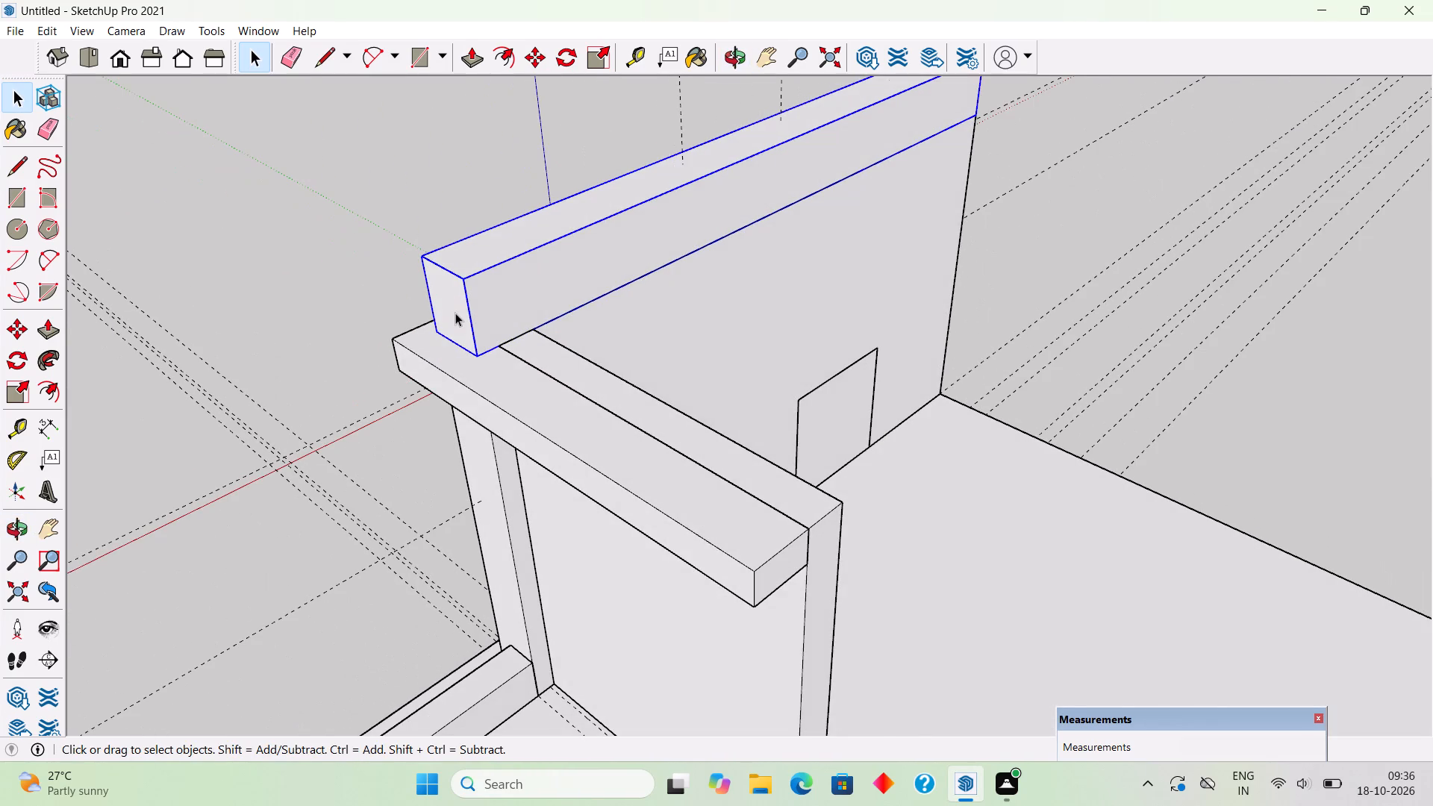
scroll(467, 310, "up", 2)
triple_click(501, 298)
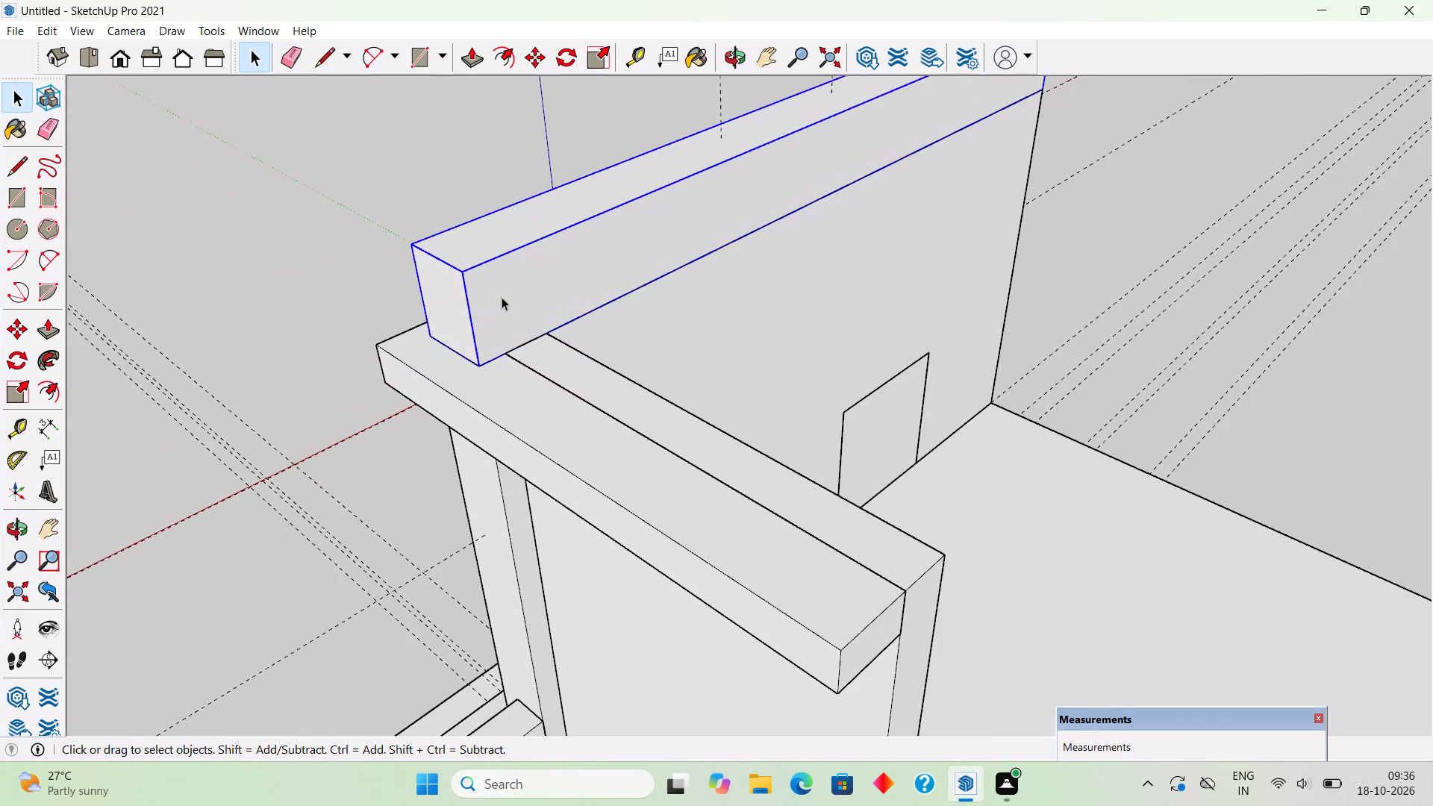
key("t")
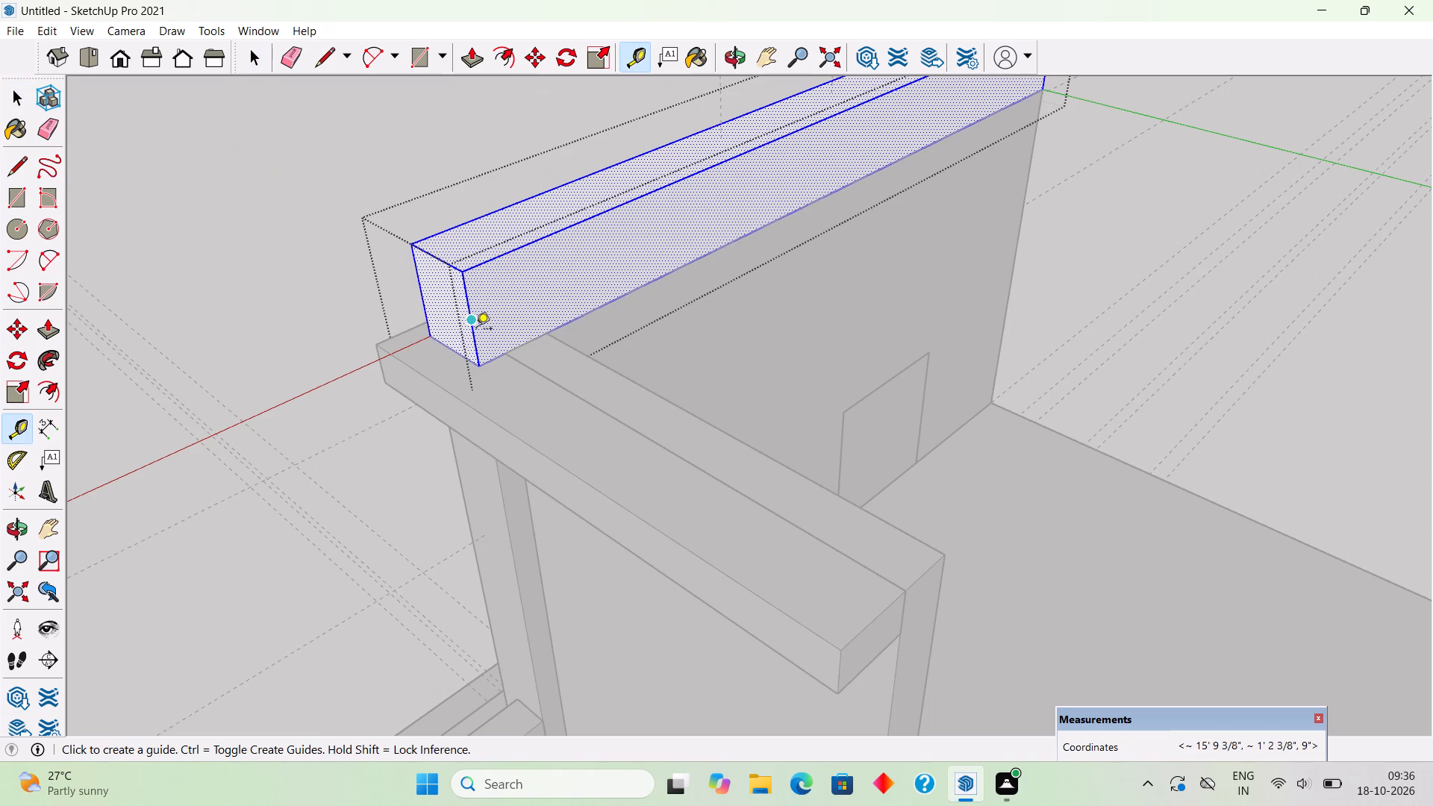
left_click(476, 330)
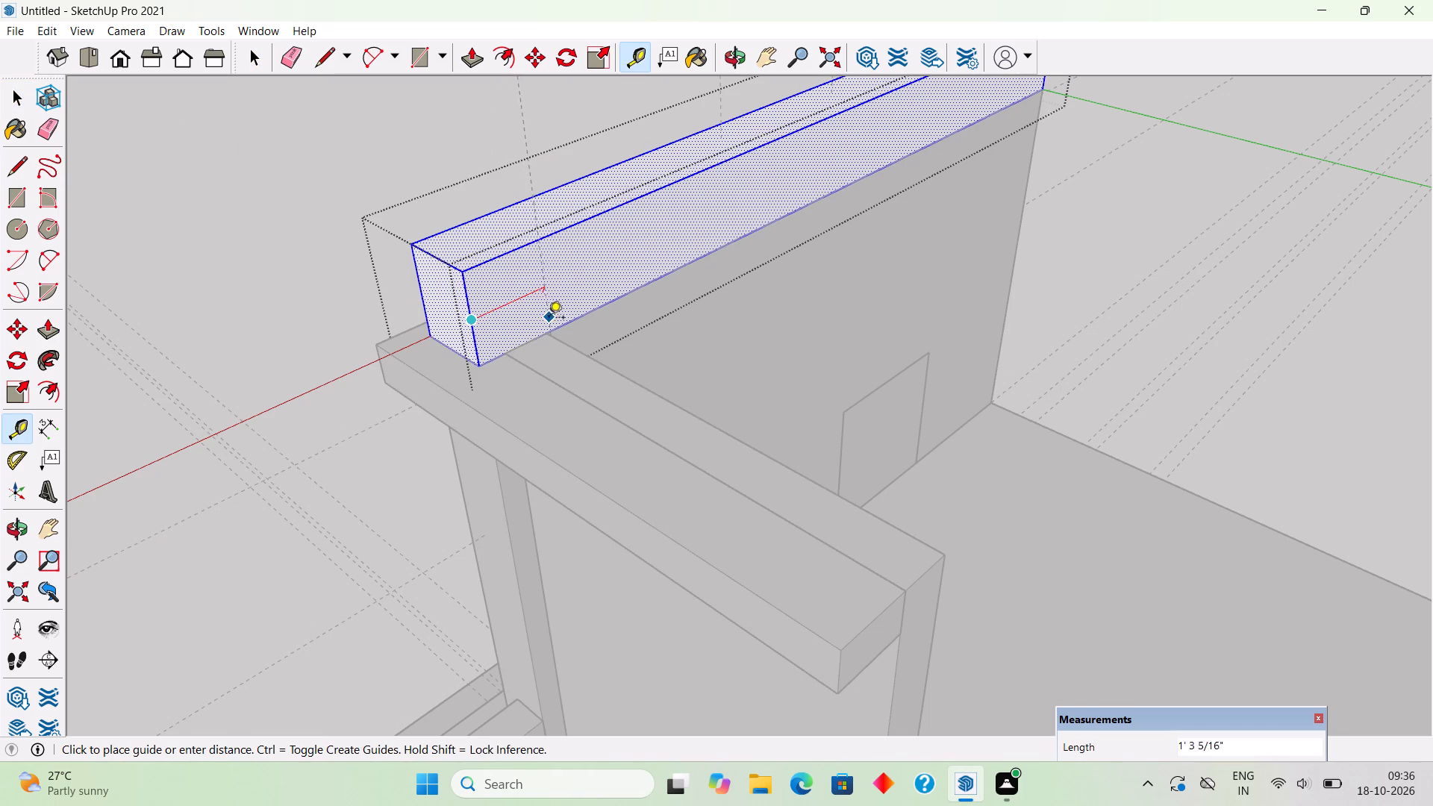
left_click(545, 328)
key("l")
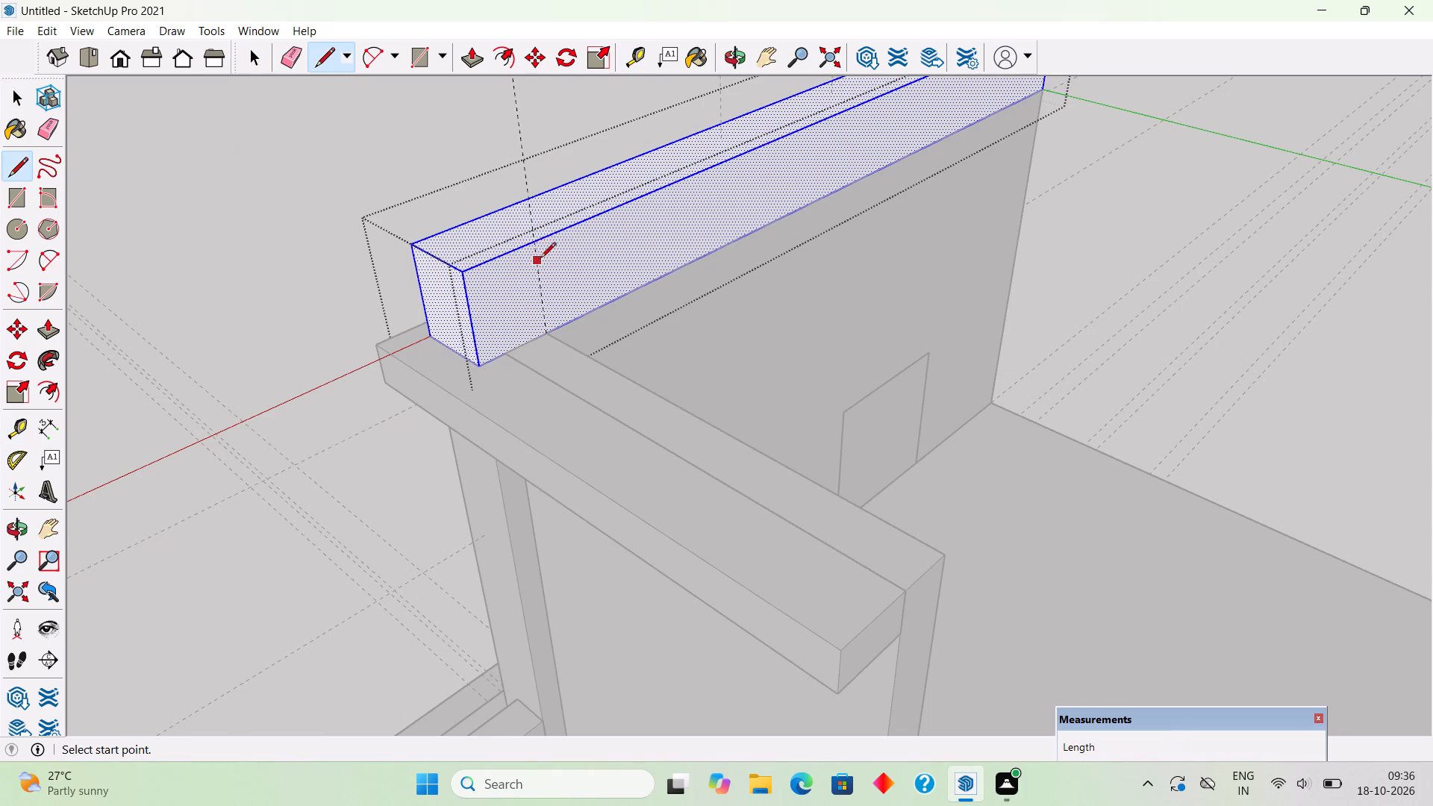
left_click(538, 242)
left_click(551, 335)
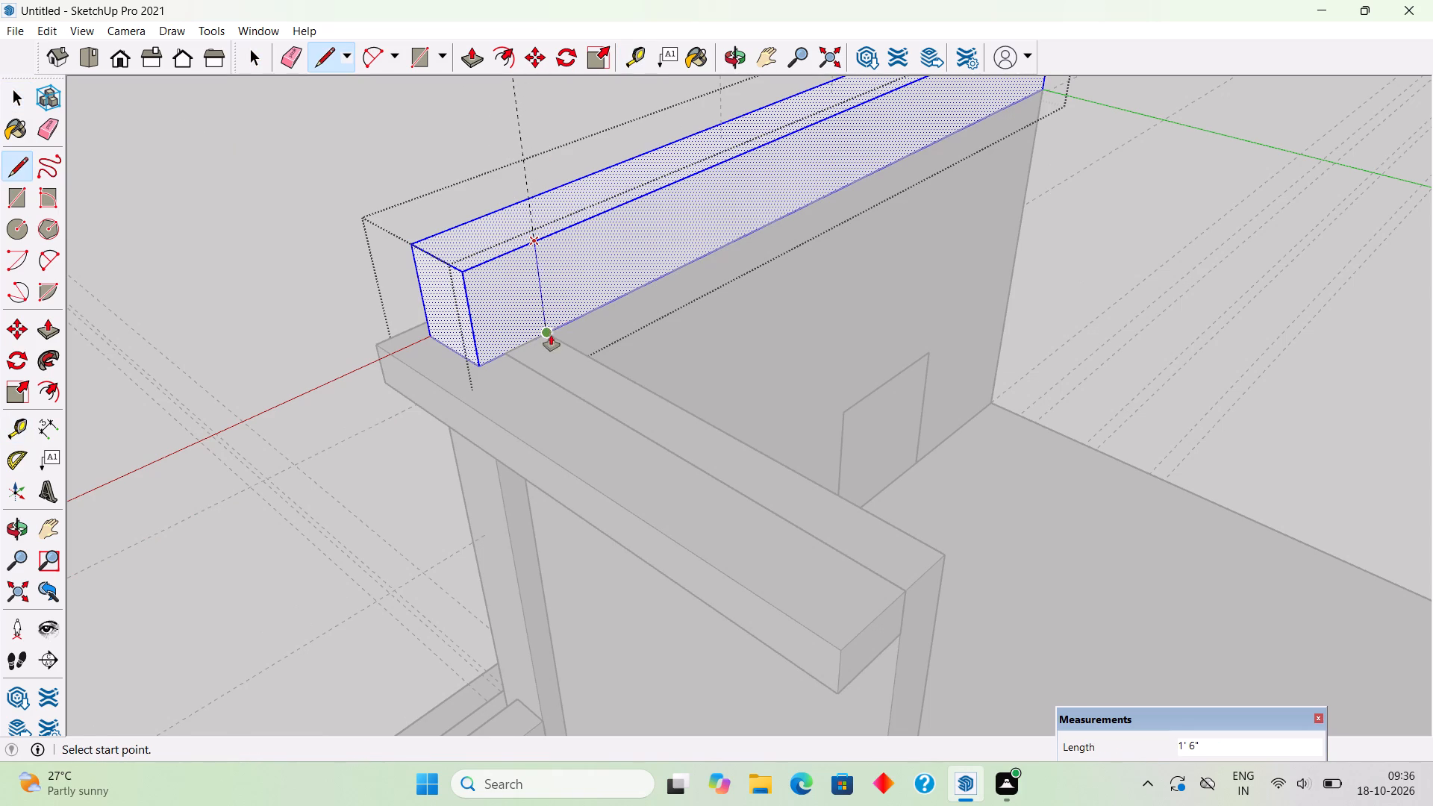
Pull the parapet's inner end strip out 7' along the side cap band, and extend the new arm's end by 4".
key("p")
left_click(538, 331)
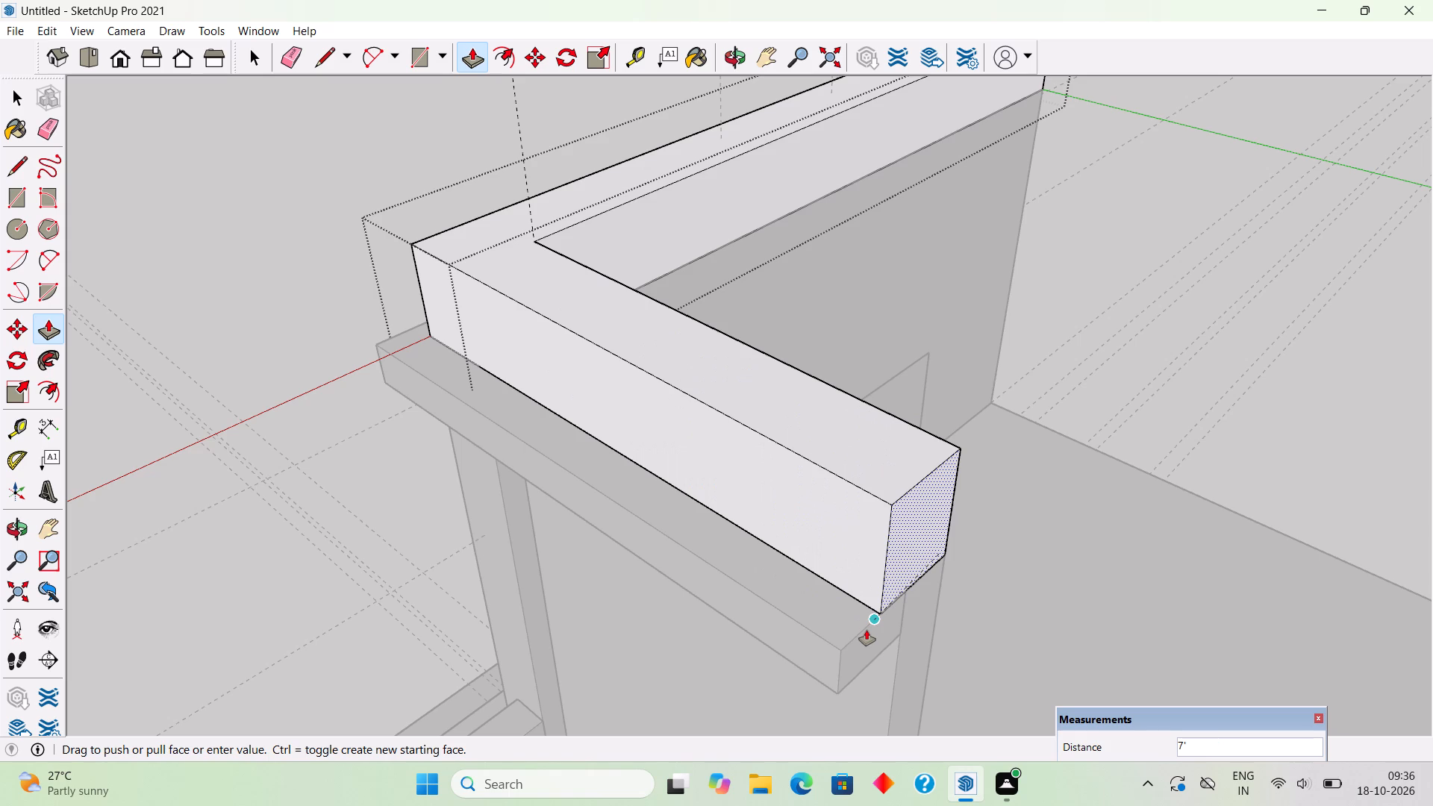
left_click(867, 630)
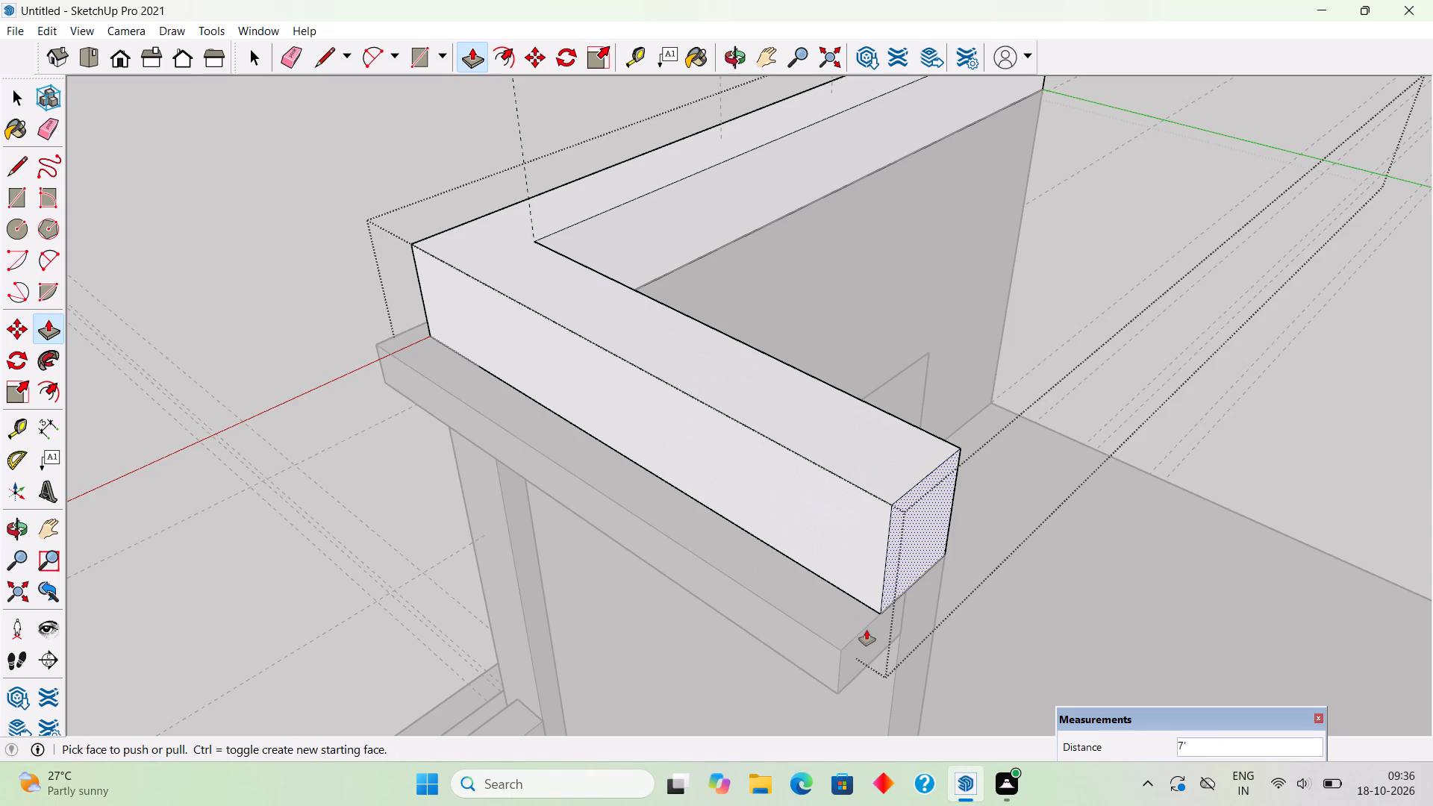
left_click(905, 560)
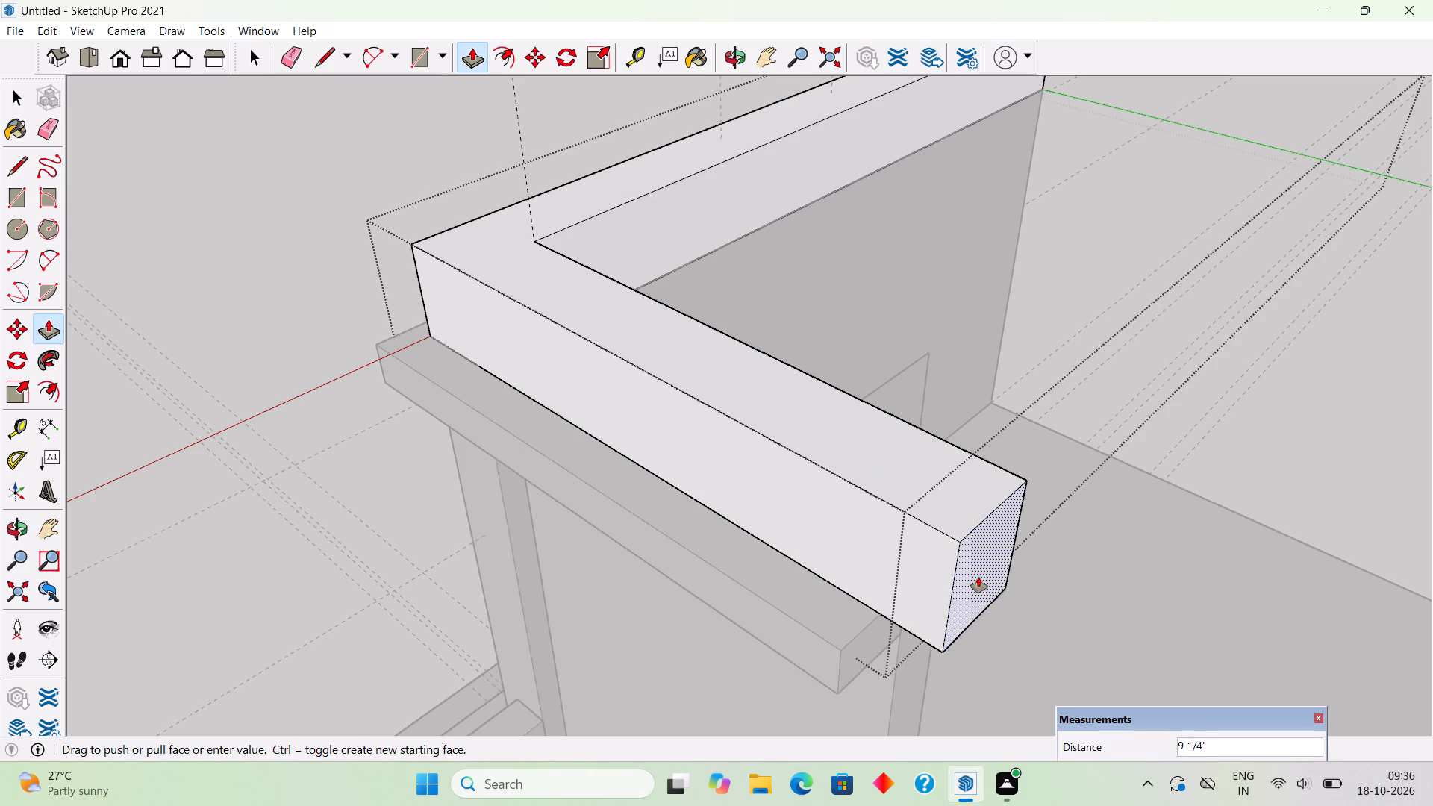
key("4")
key("shift+quotedbl")
key("Return")
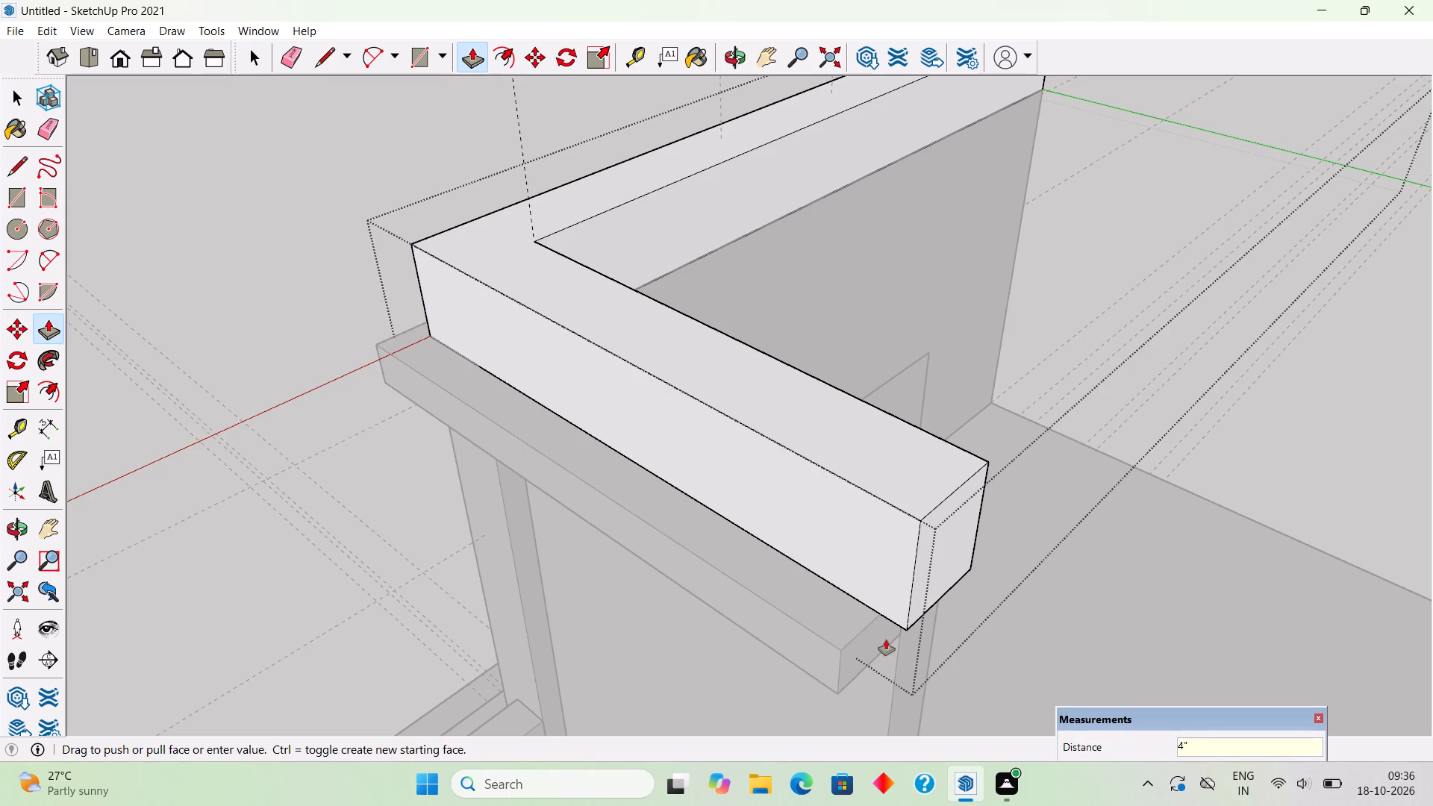
key("space")
Draw a strip about 3 1/2" high across the side parapet's outer face and push it inward to form a horizontal groove.
middle_click_drag(815, 522, 1186, 483)
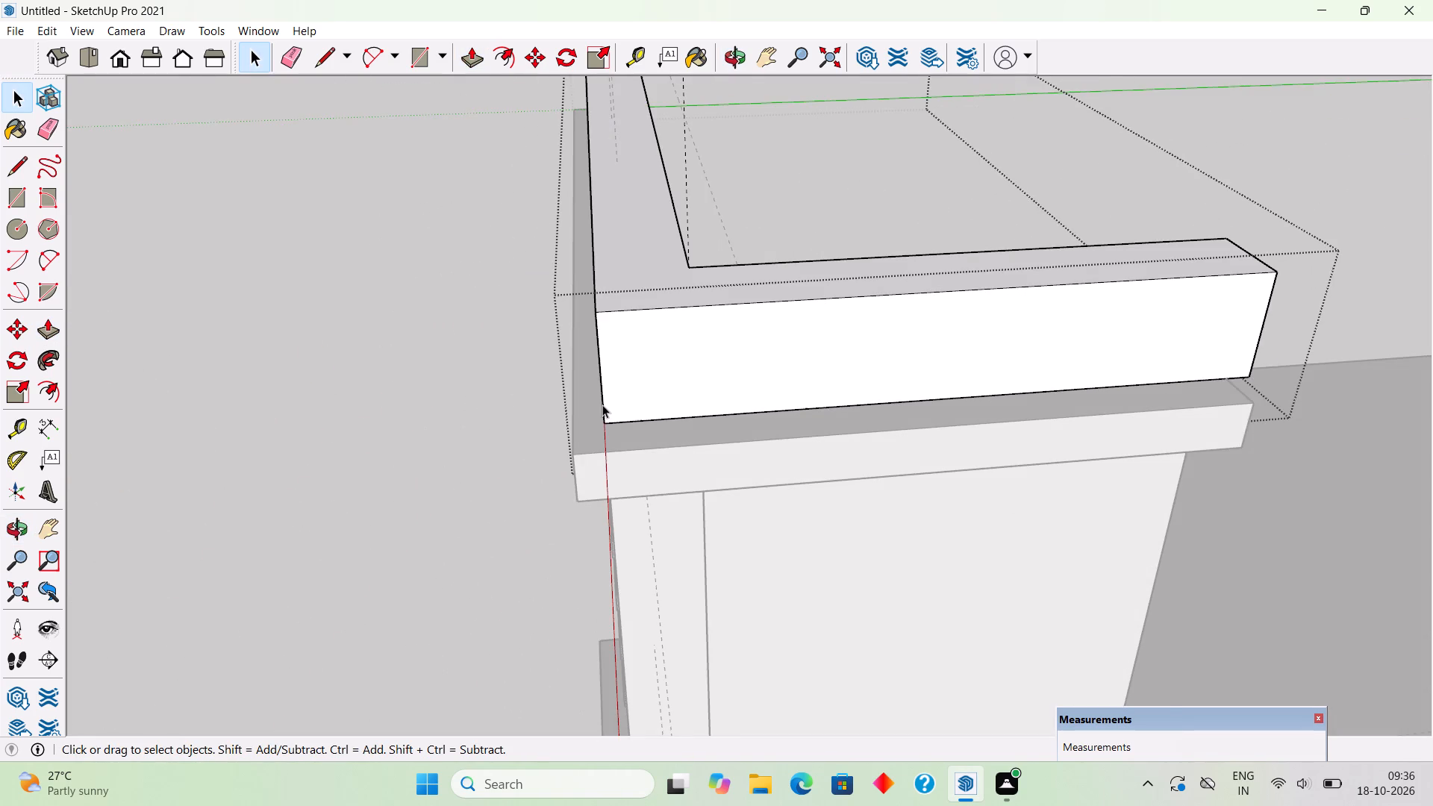
scroll(599, 402, "up", 1)
key("r")
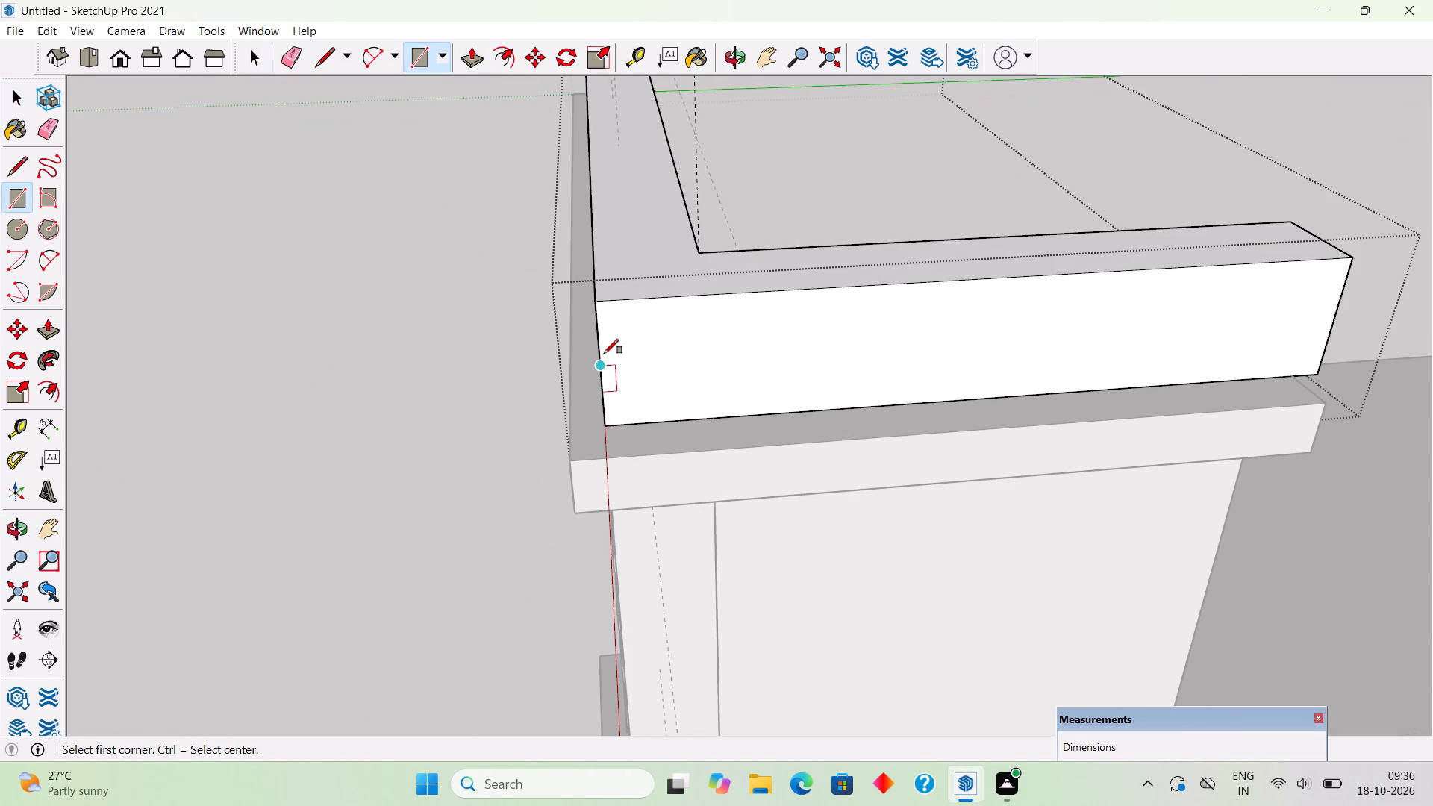
left_click(604, 354)
scroll(1333, 337, "up", 2)
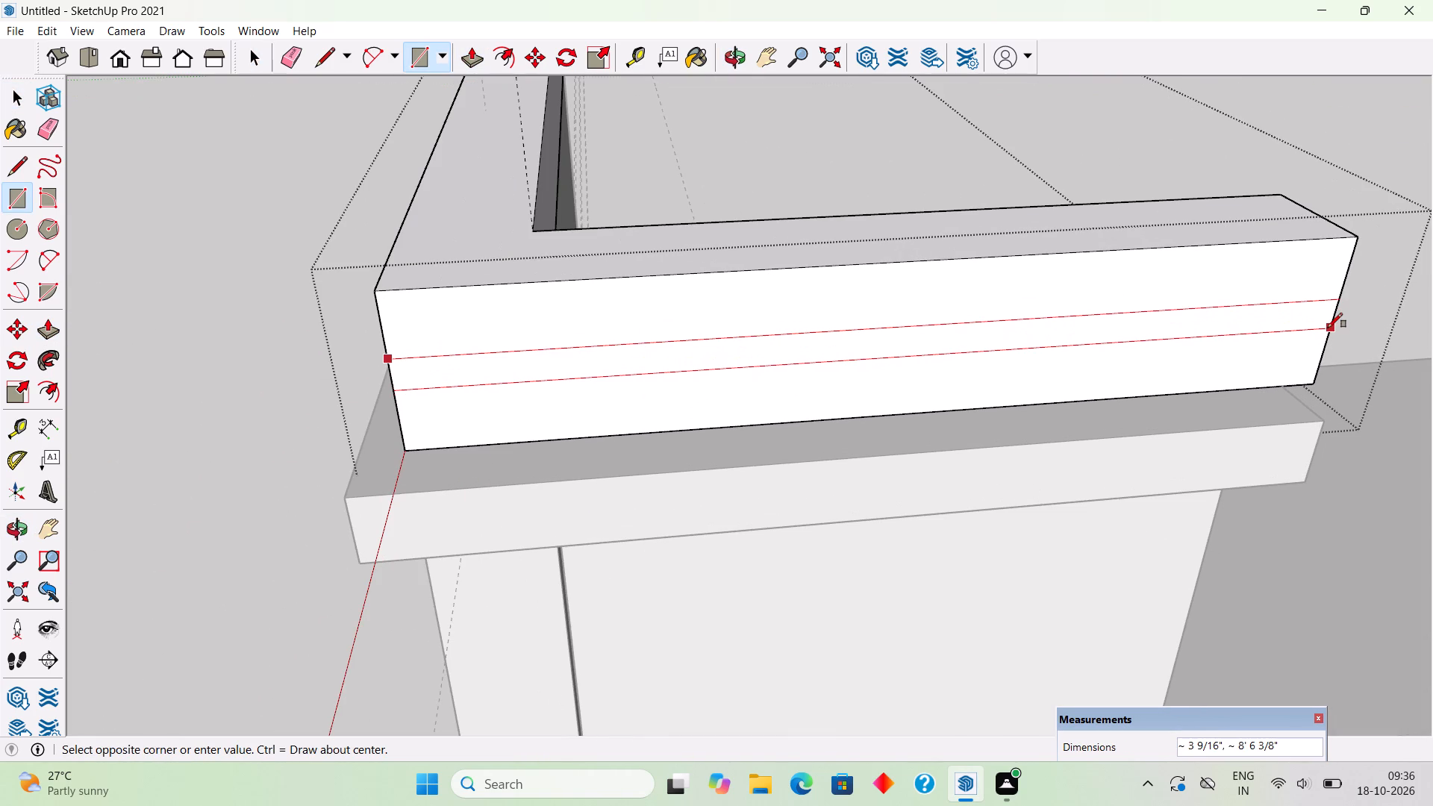
left_click(1328, 328)
key("p")
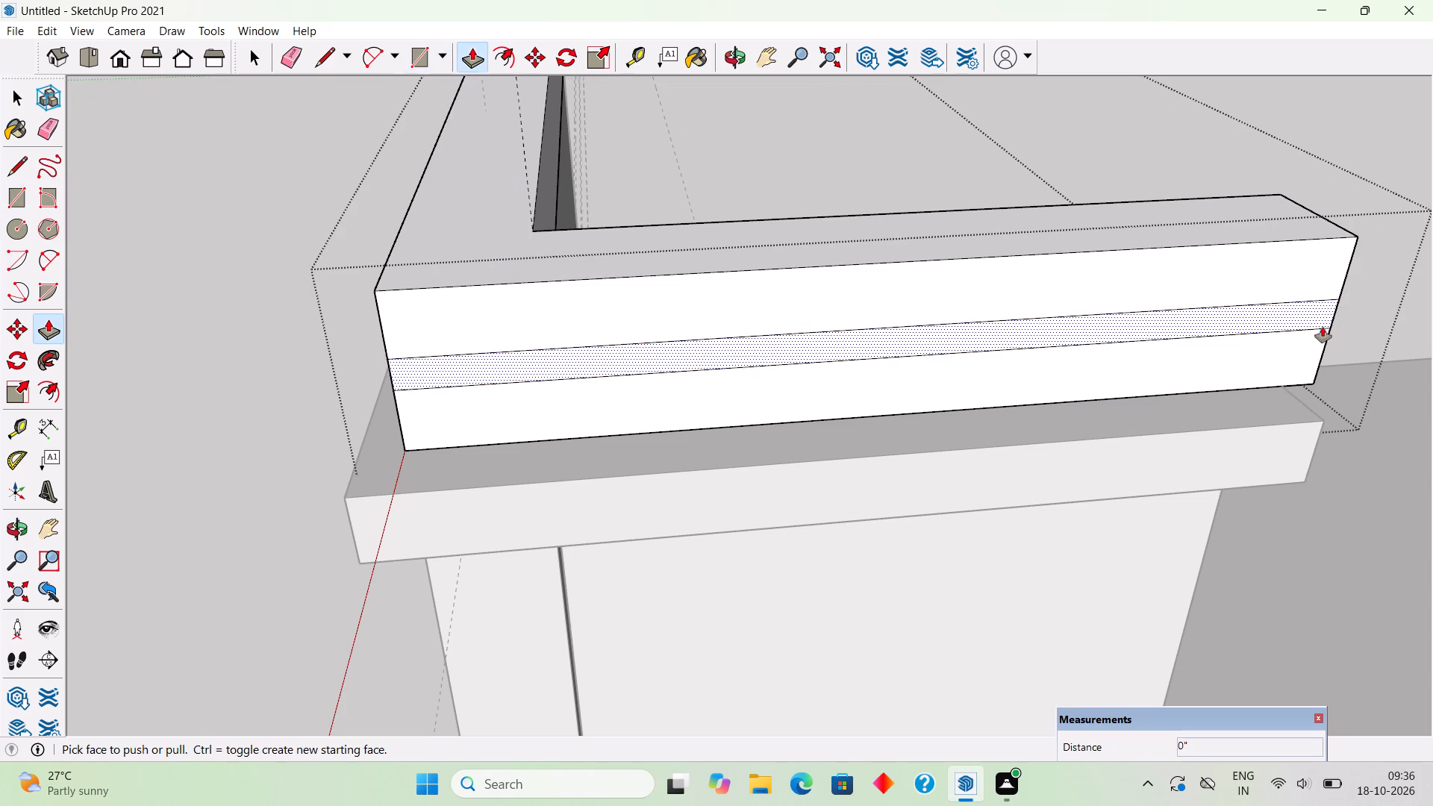
left_click(1315, 321)
left_click(1314, 311)
key("space")
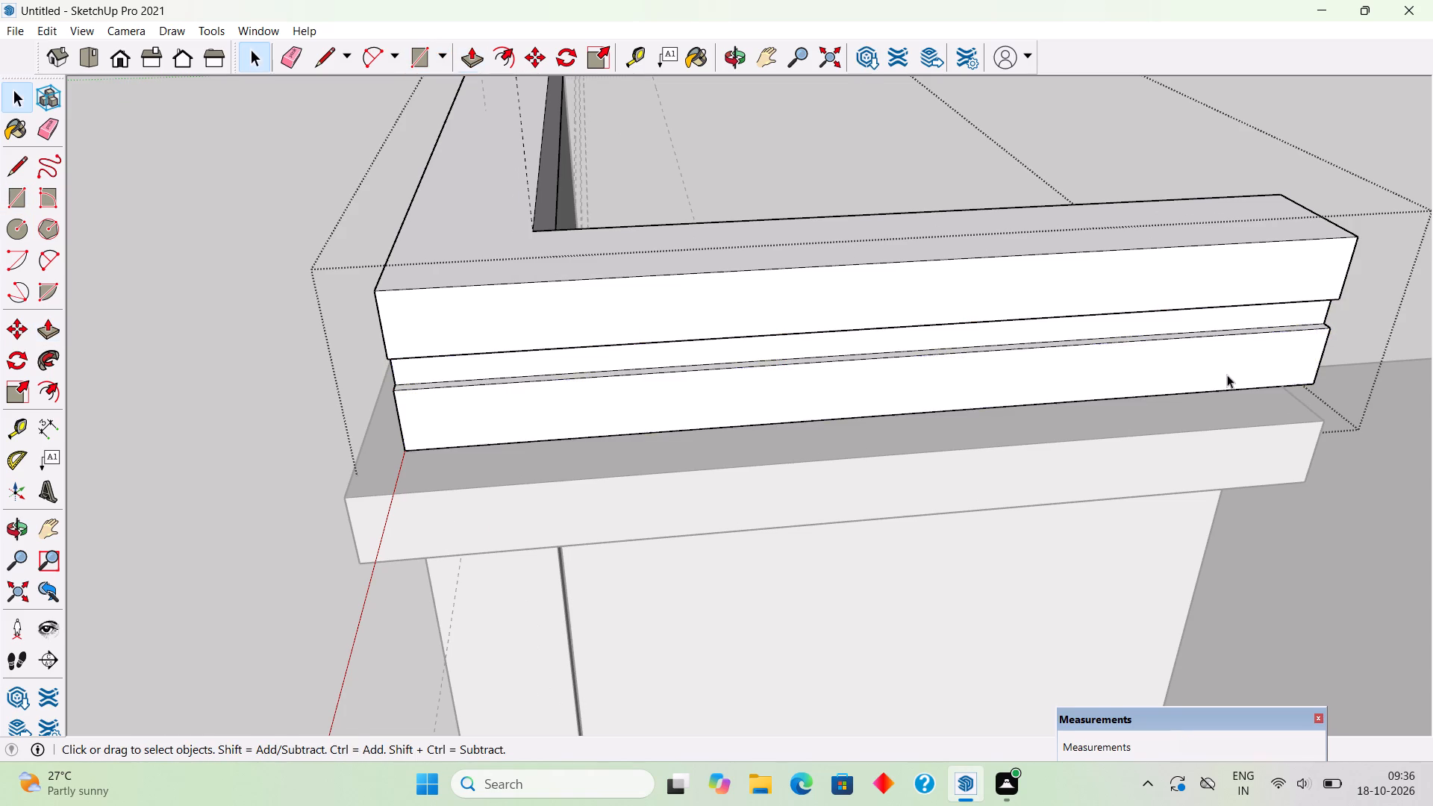
Draw a strip about 15' 8" long and 3 5/8" high across the front parapet face, level with the side groove.
scroll(1226, 375, "down", 6)
middle_click_drag(1064, 413, 1432, 331)
scroll(1424, 337, "down", 3)
middle_click_drag(809, 295, 1052, 288)
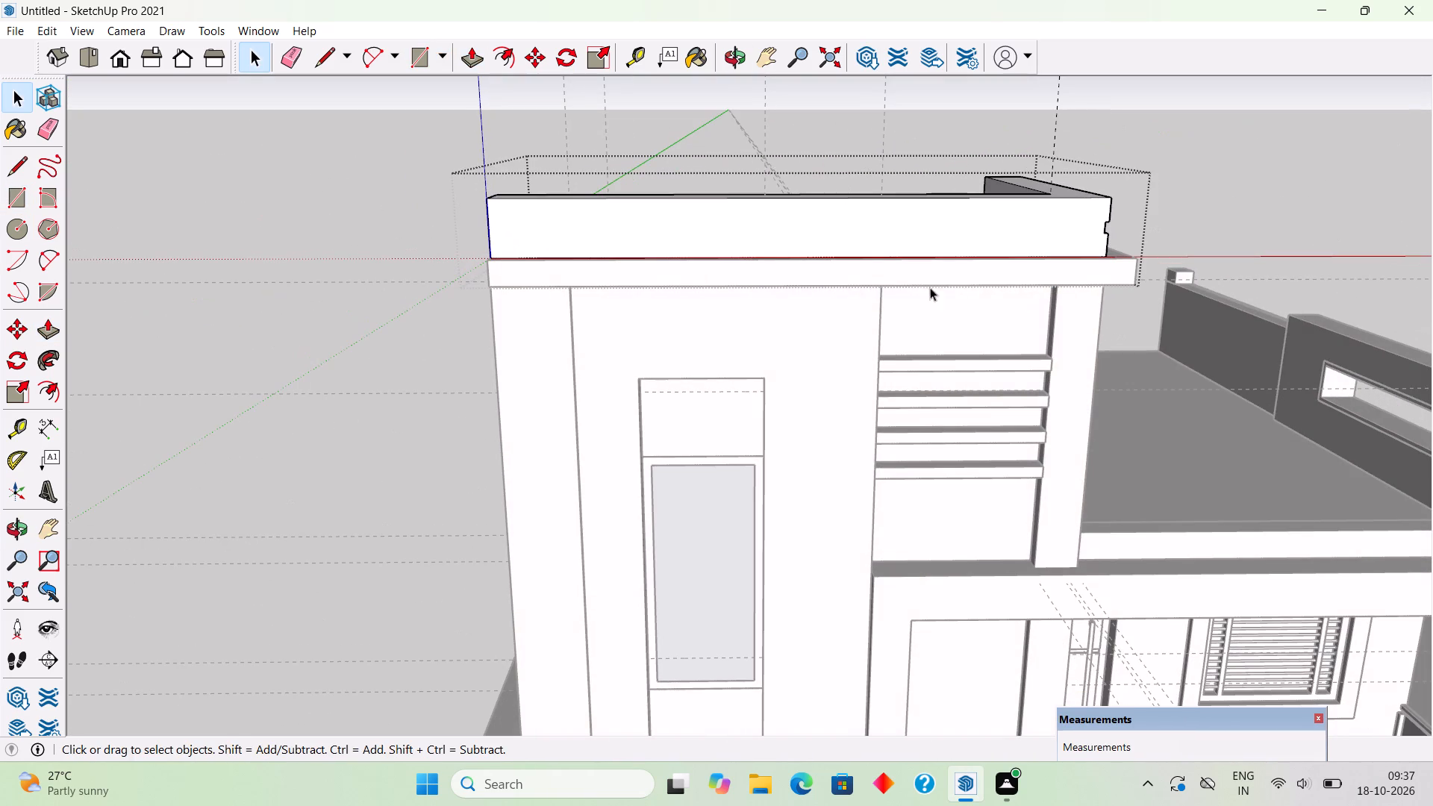
key("r")
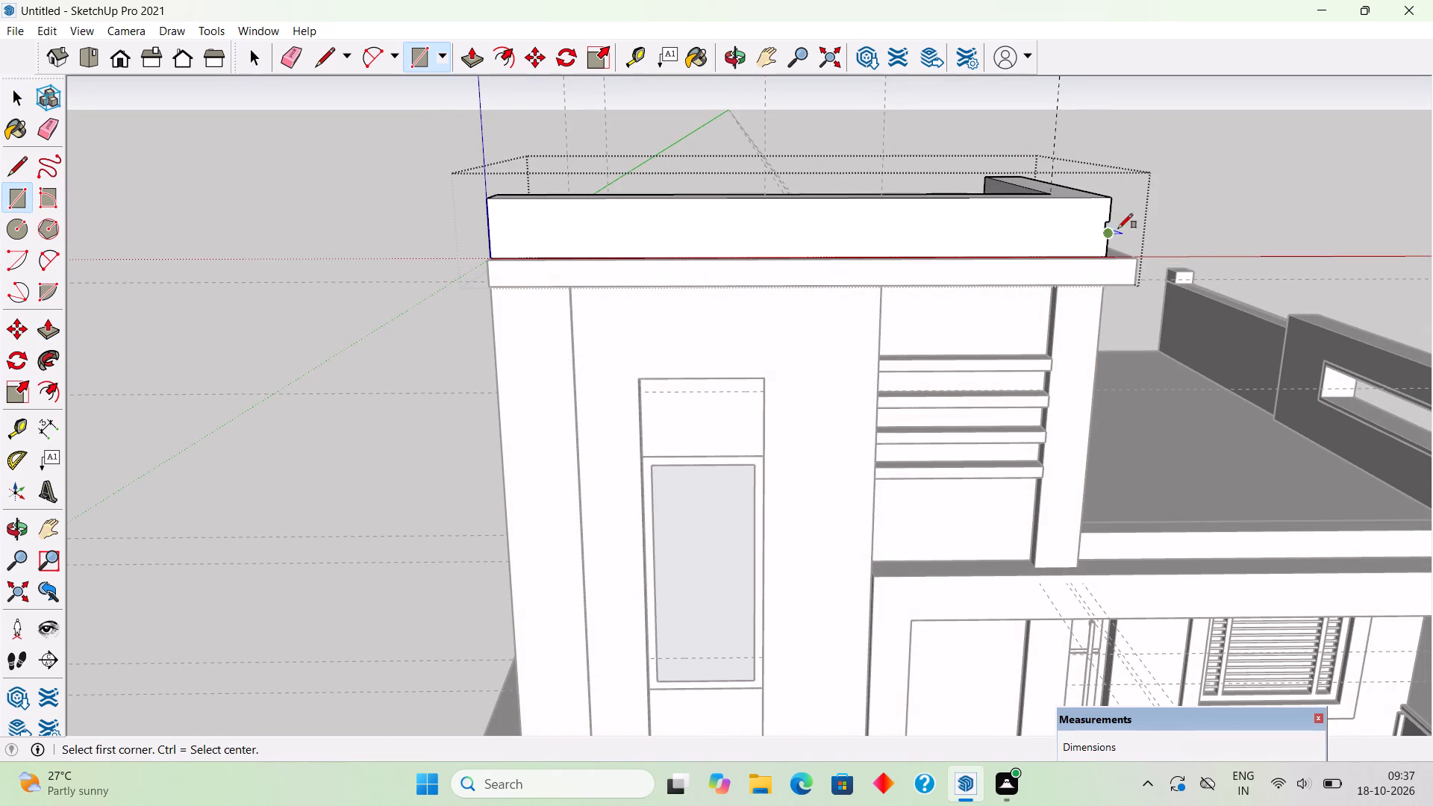
scroll(1128, 228, "up", 7)
left_click(1099, 216)
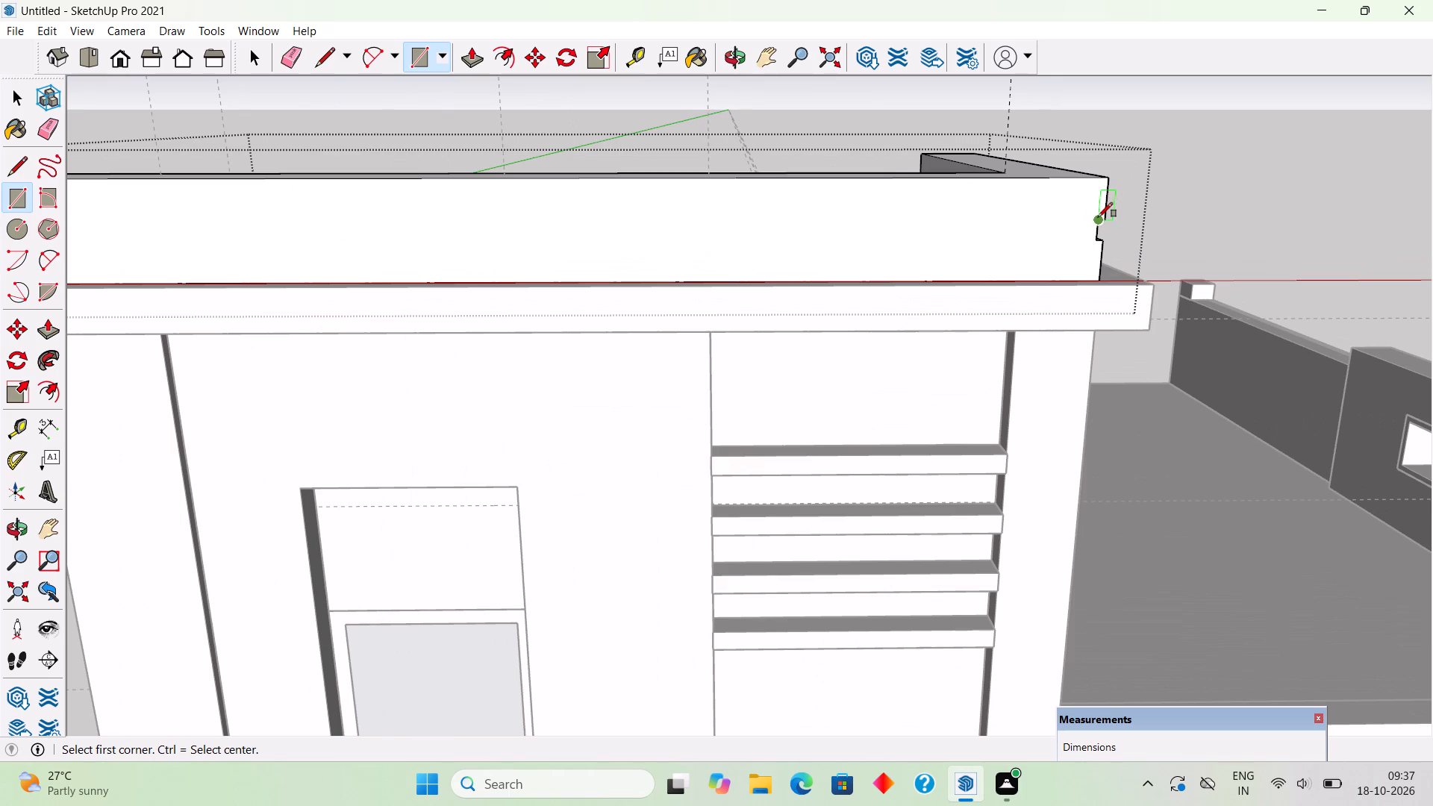
scroll(851, 262, "down", 2)
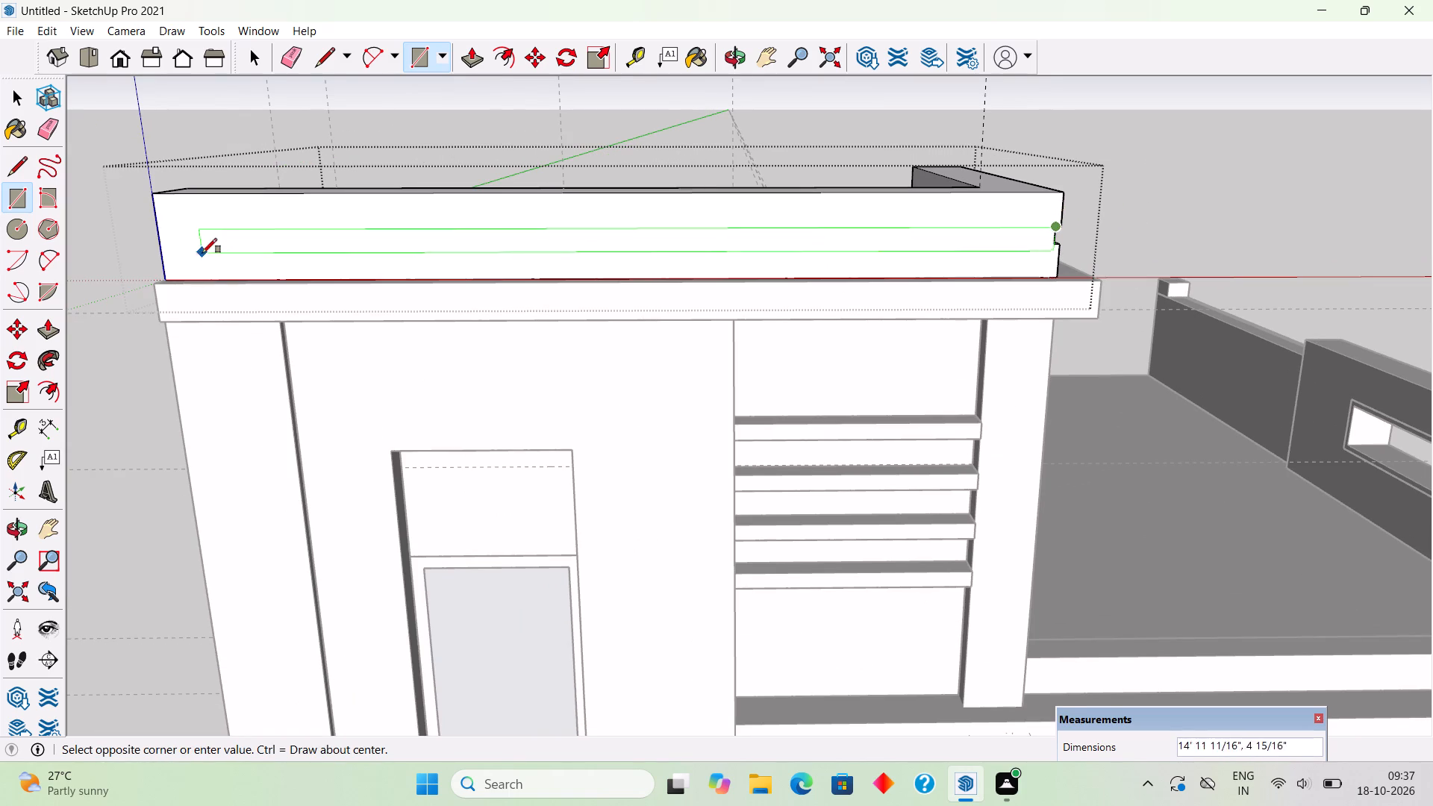
scroll(183, 252, "up", 3)
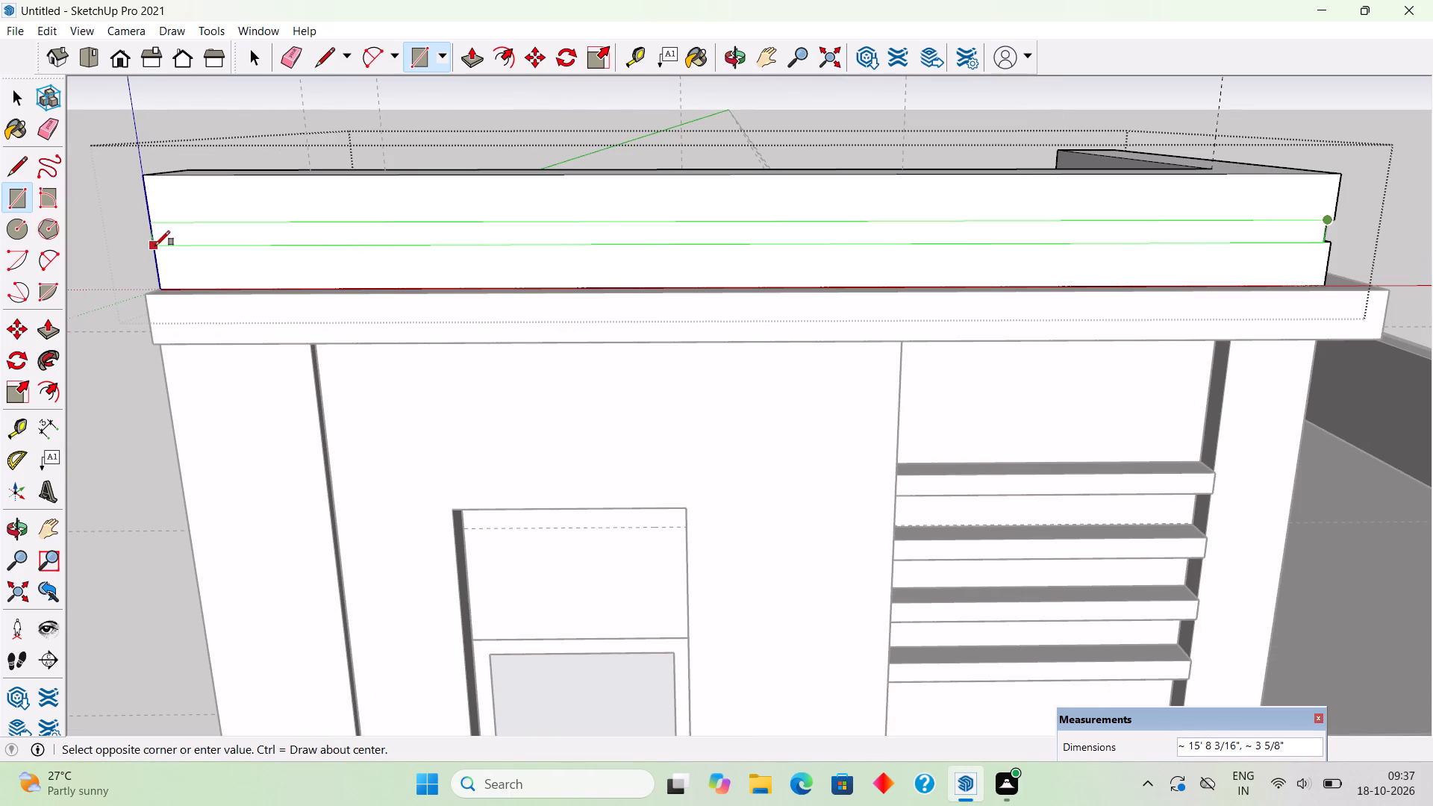
left_click(155, 246)
Push the front strip inward about 2 7/8" to form a groove, and close the parapet group.
key("p")
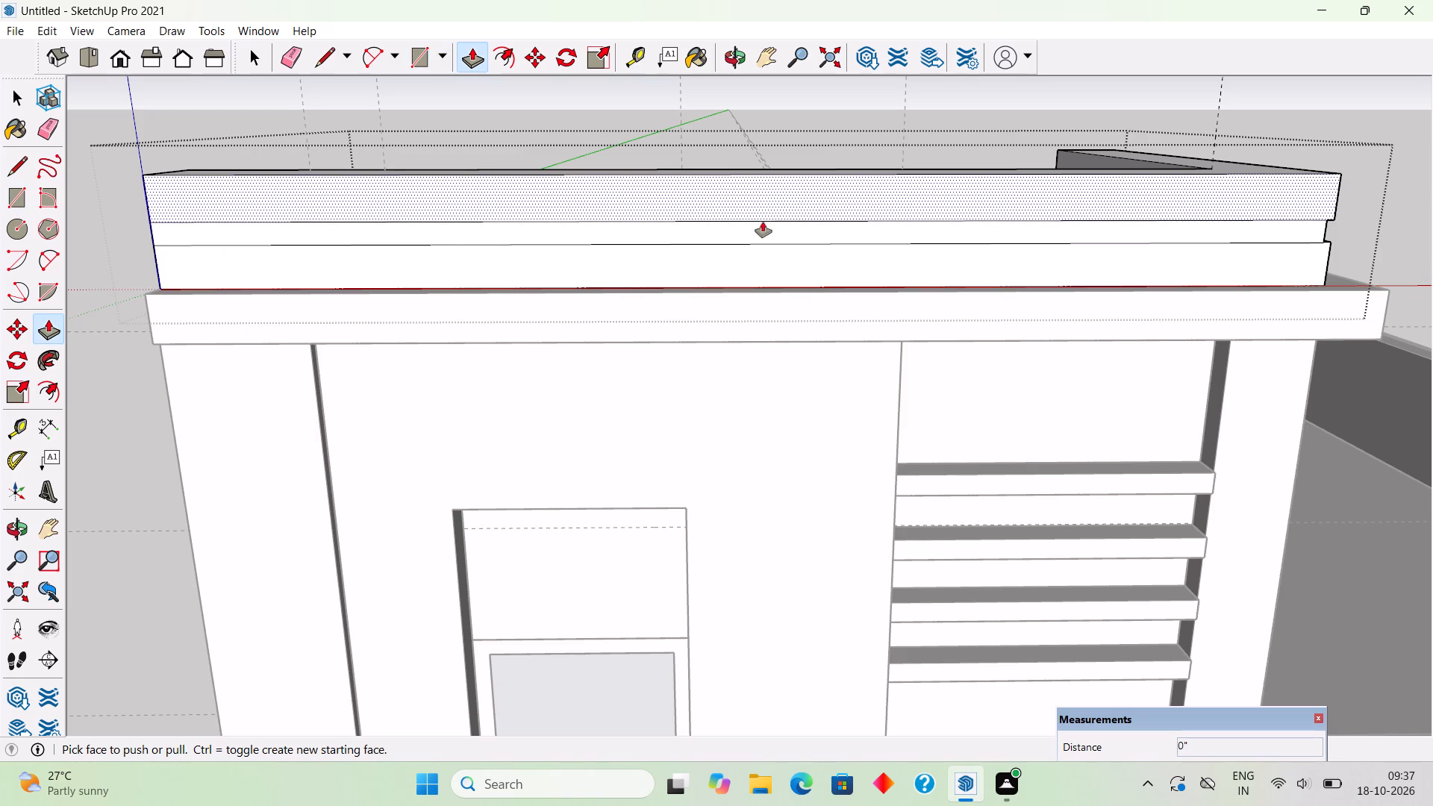
left_click(772, 231)
left_click(772, 229)
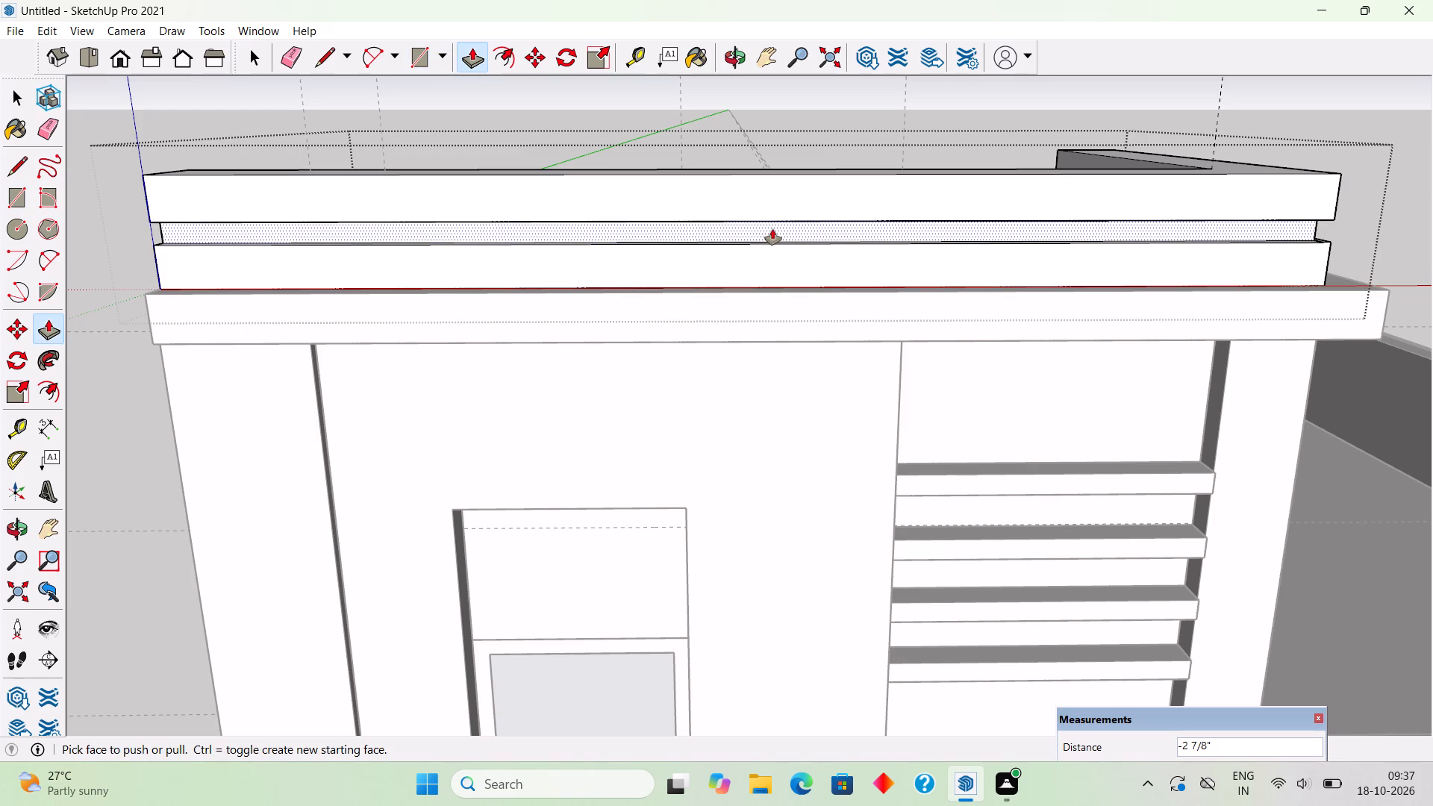
key("space")
scroll(772, 228, "down", 9)
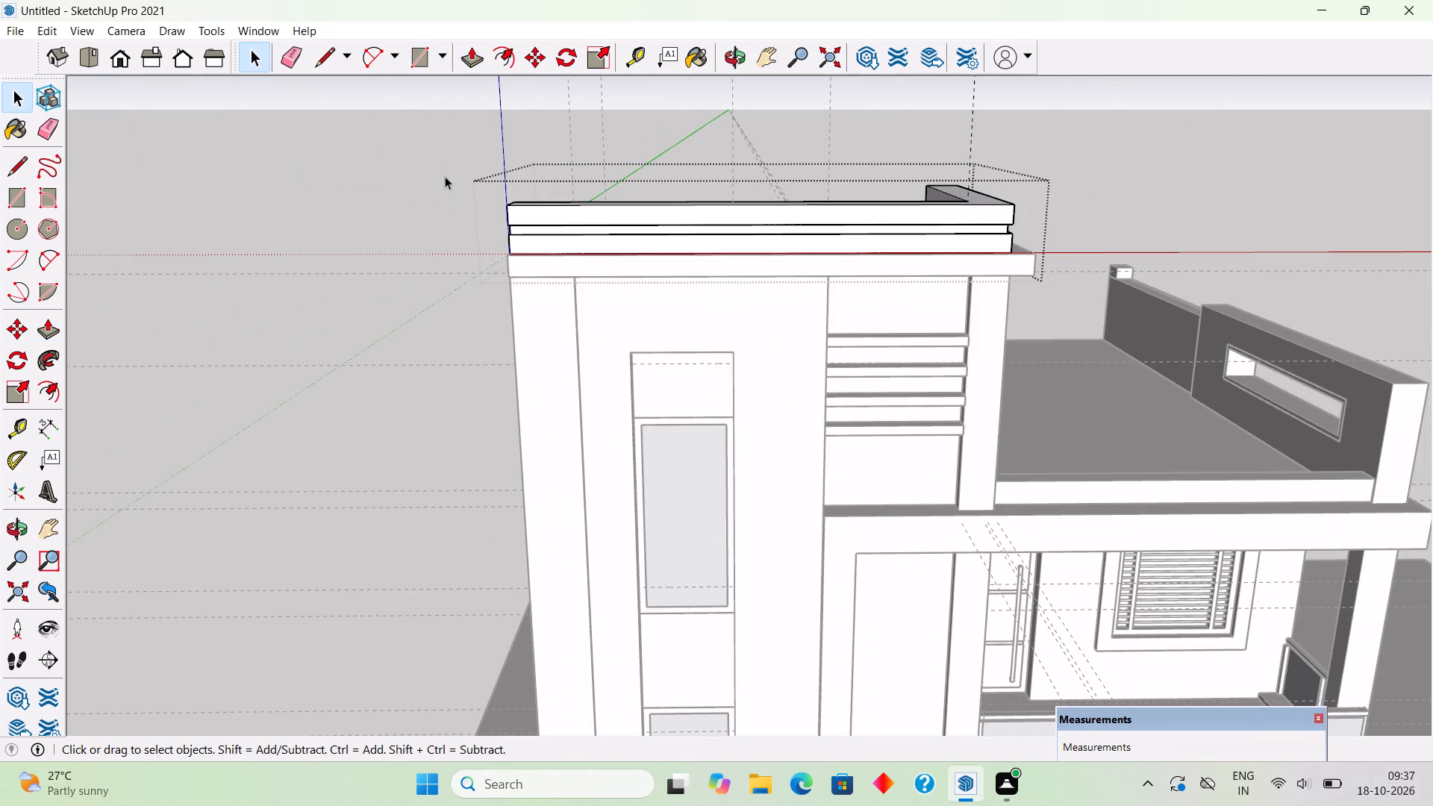
left_click(442, 175)
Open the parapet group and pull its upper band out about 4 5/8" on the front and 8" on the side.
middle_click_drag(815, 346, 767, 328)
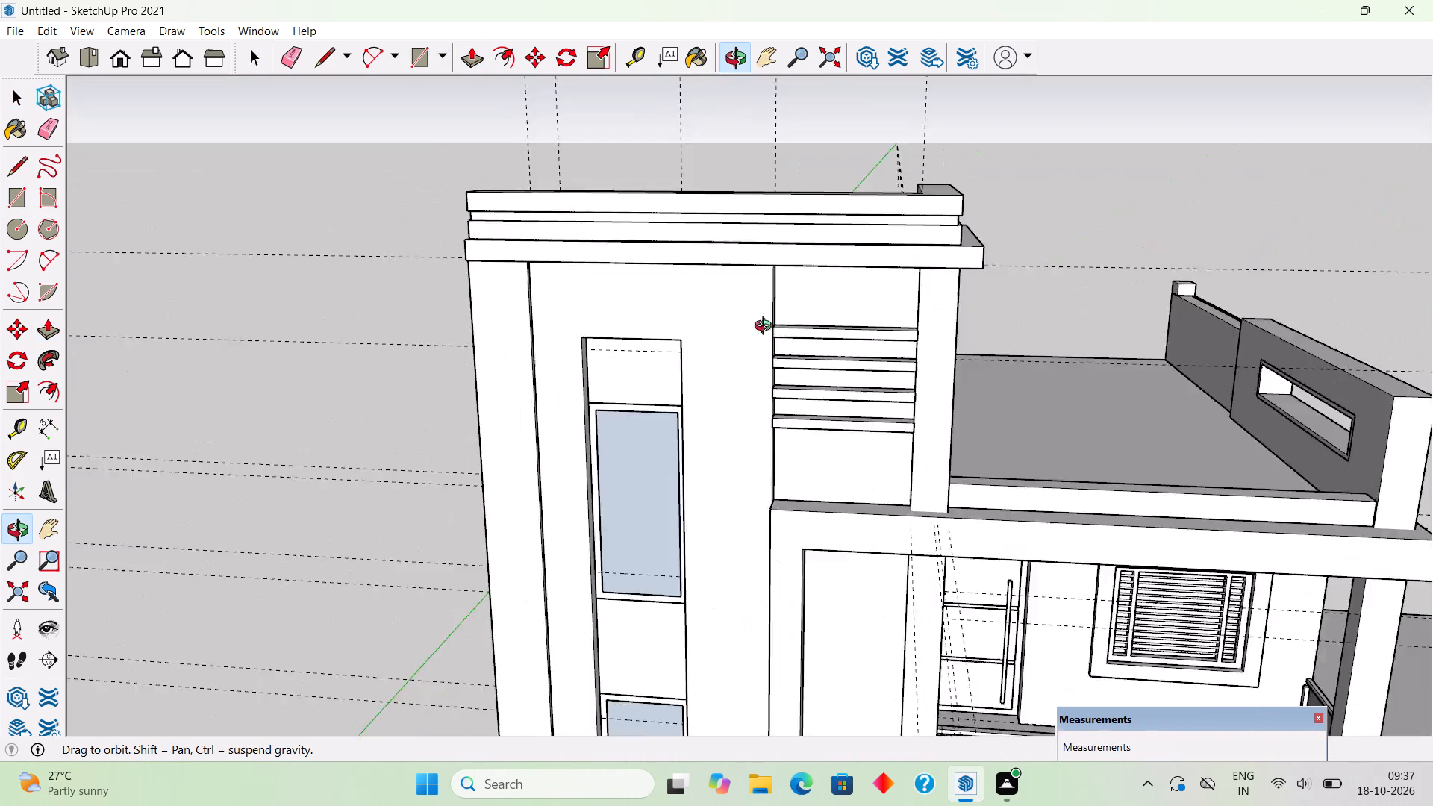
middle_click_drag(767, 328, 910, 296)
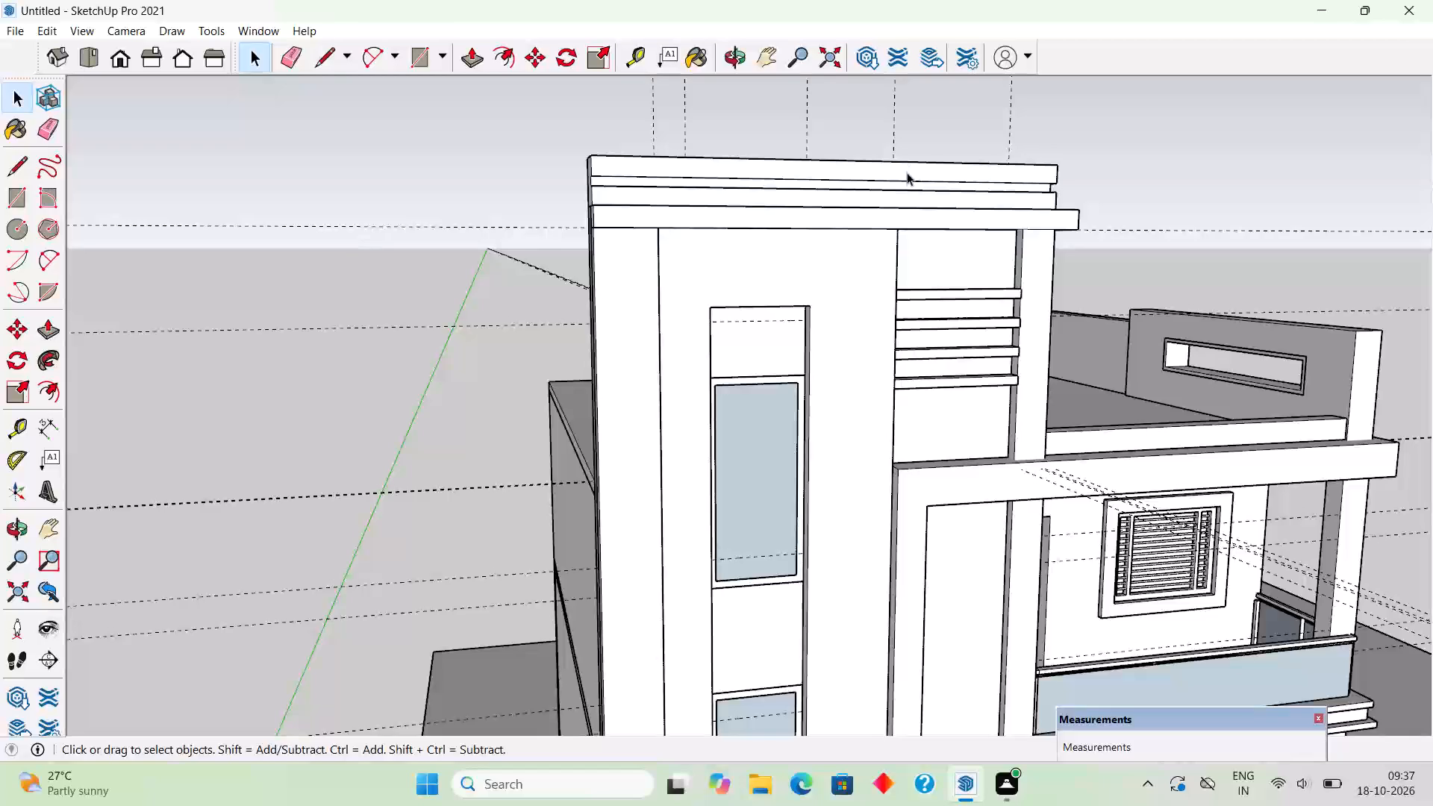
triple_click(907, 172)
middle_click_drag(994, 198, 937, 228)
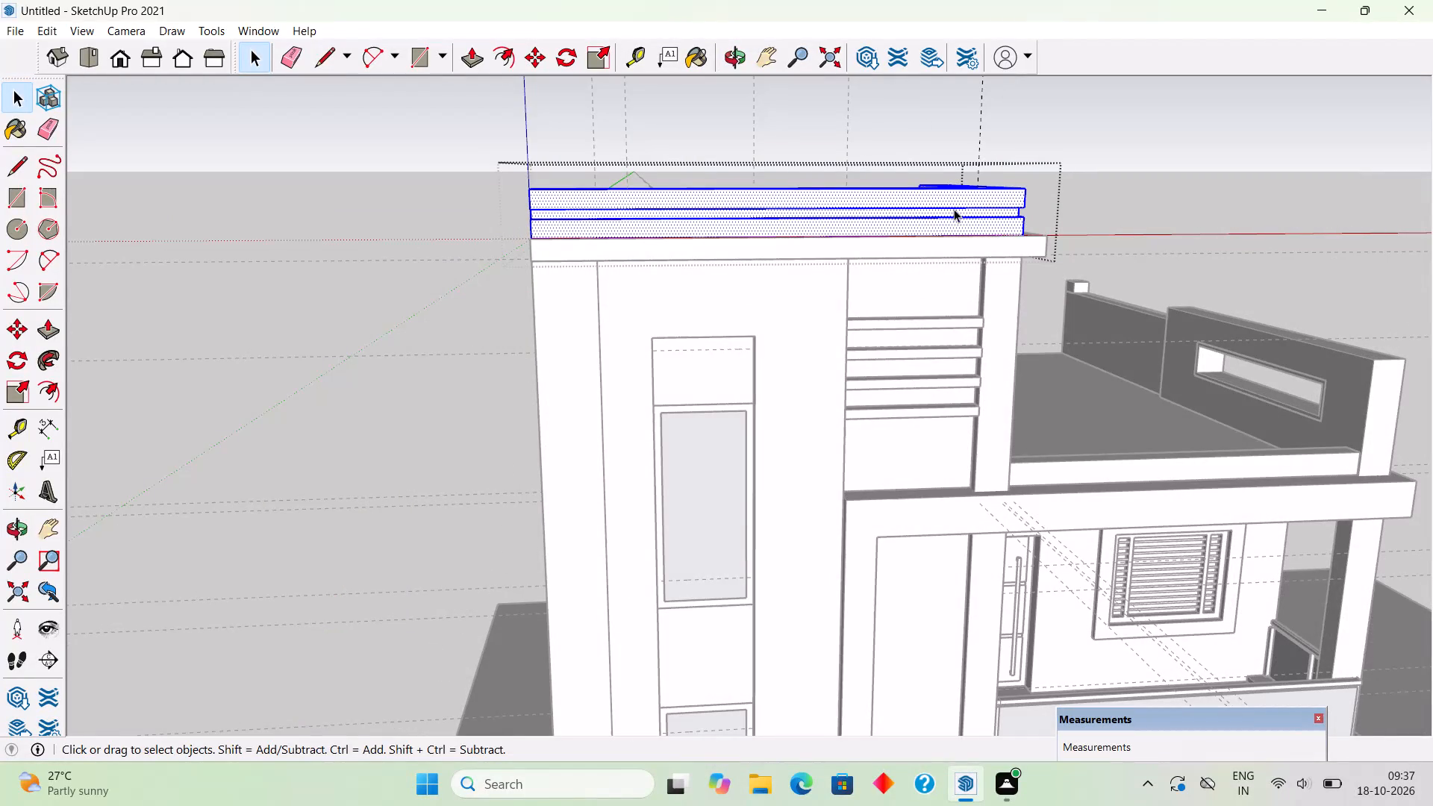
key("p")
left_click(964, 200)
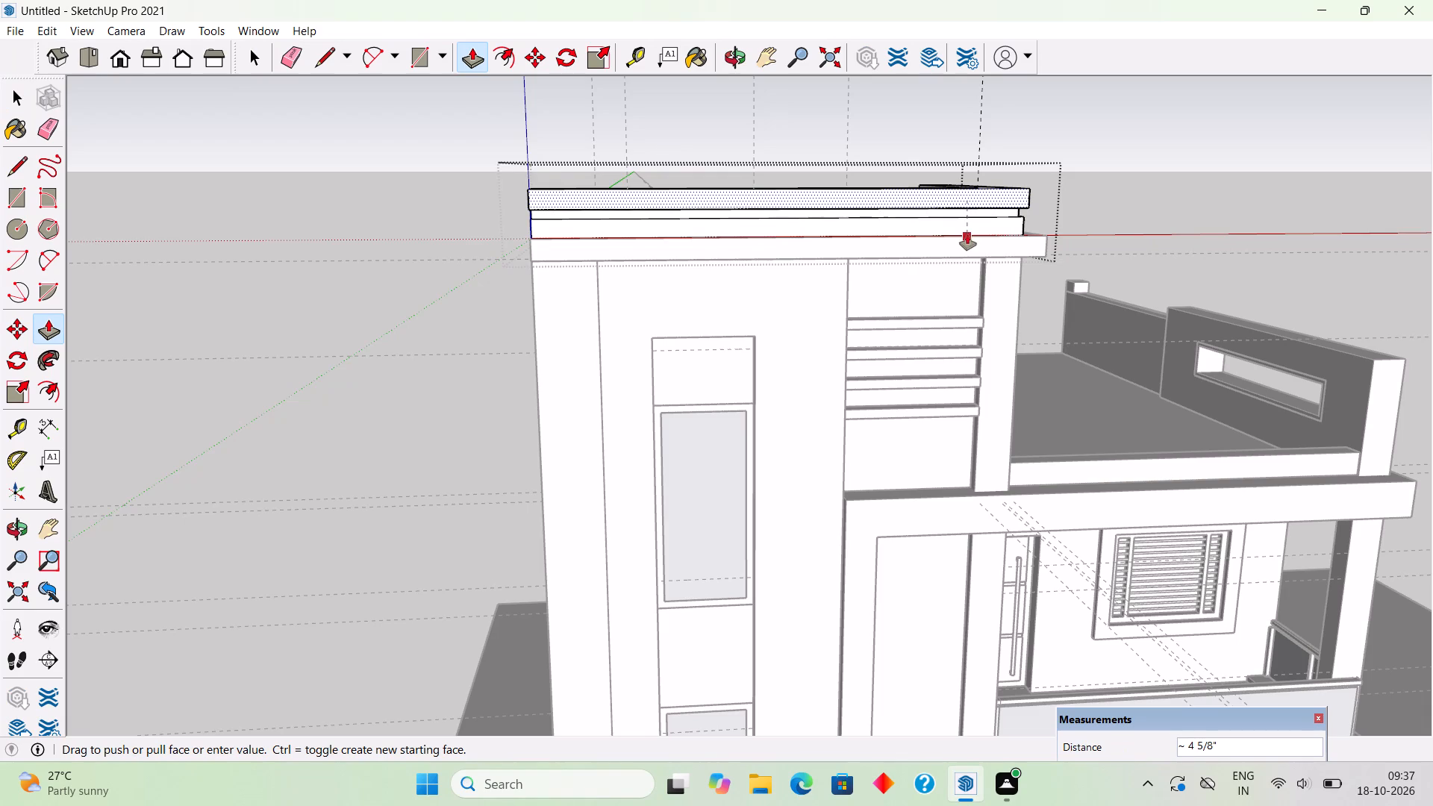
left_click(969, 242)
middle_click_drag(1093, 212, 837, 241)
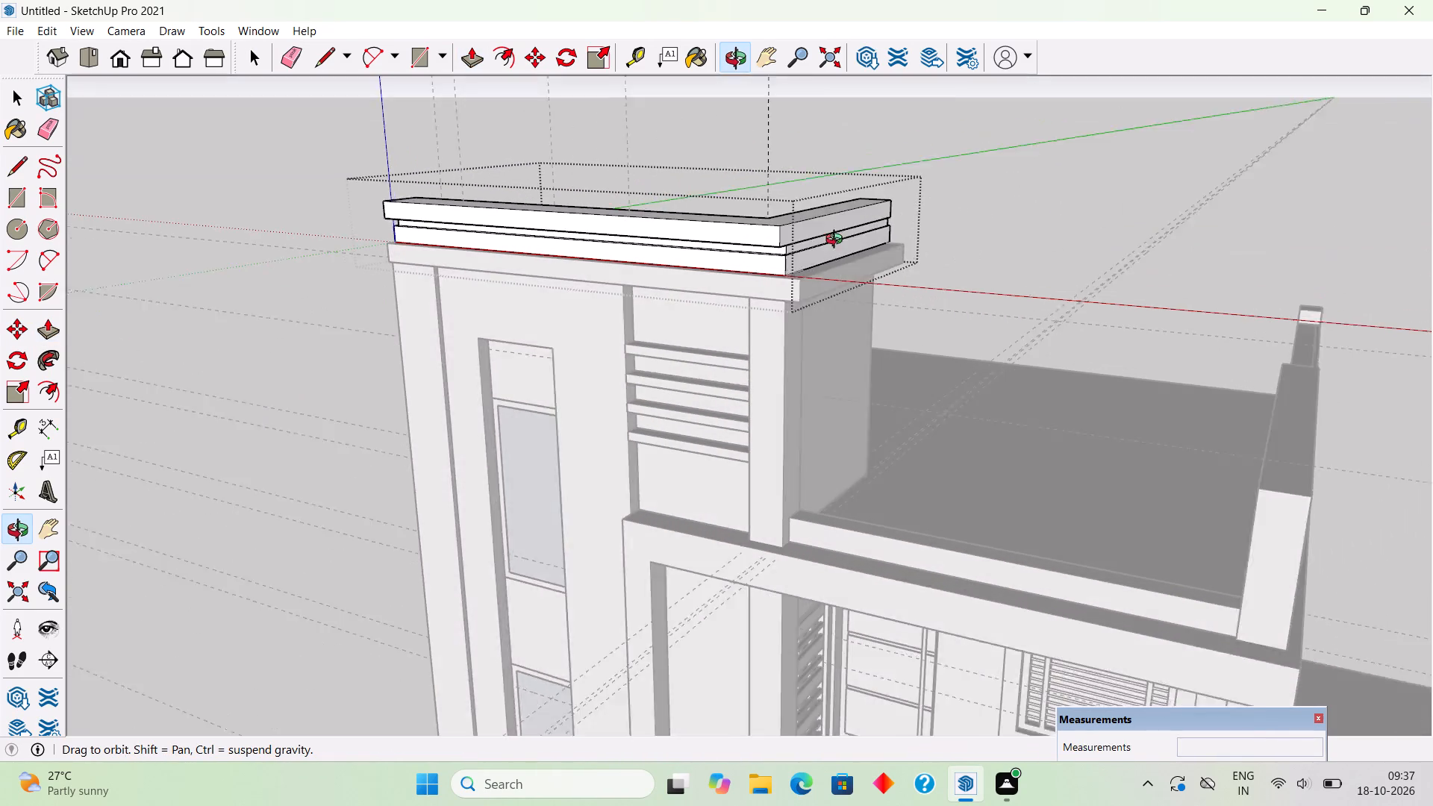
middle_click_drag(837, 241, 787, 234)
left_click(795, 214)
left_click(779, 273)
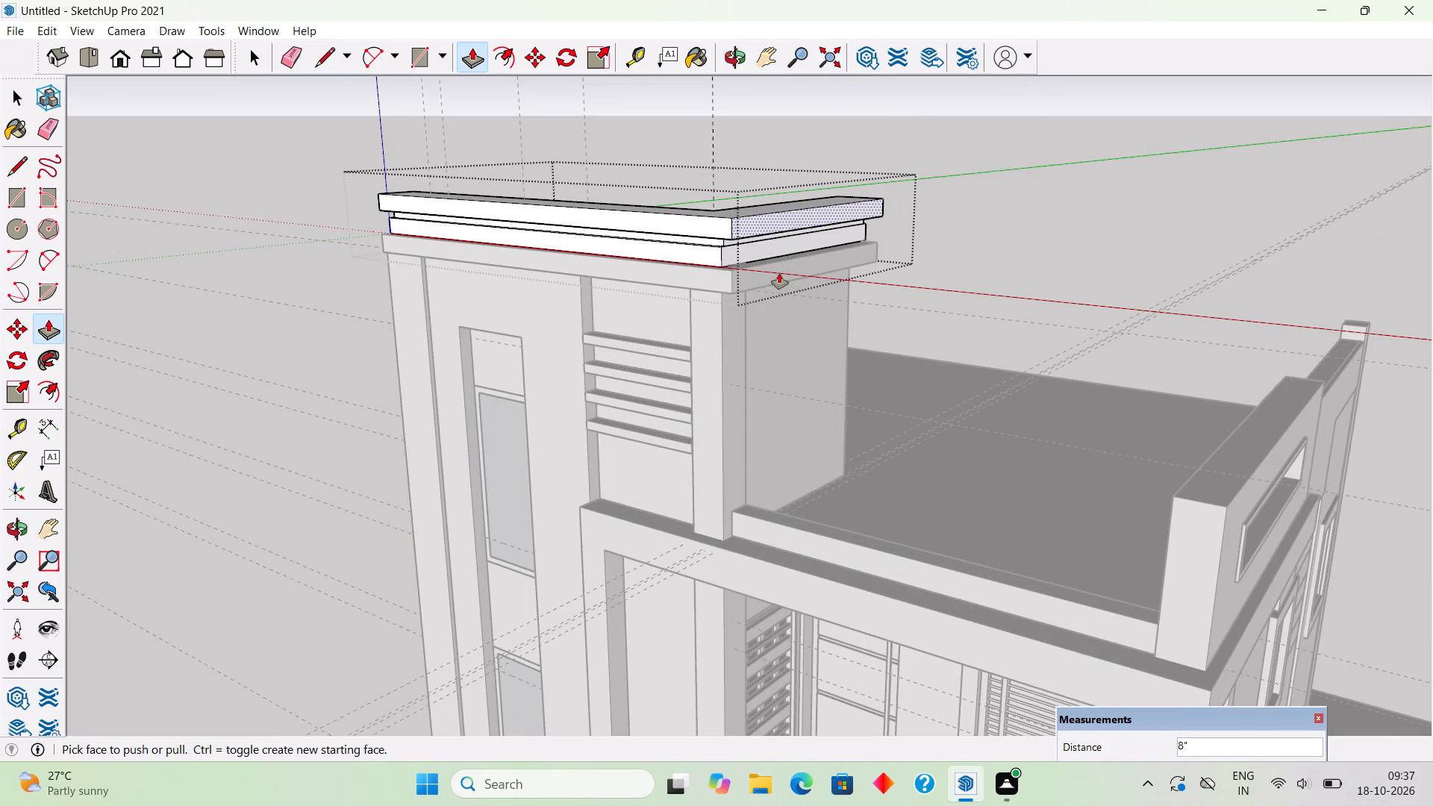
Close the parapet group and examine the projecting upper band from the side, the corner and the front.
middle_click_drag(826, 254, 520, 273)
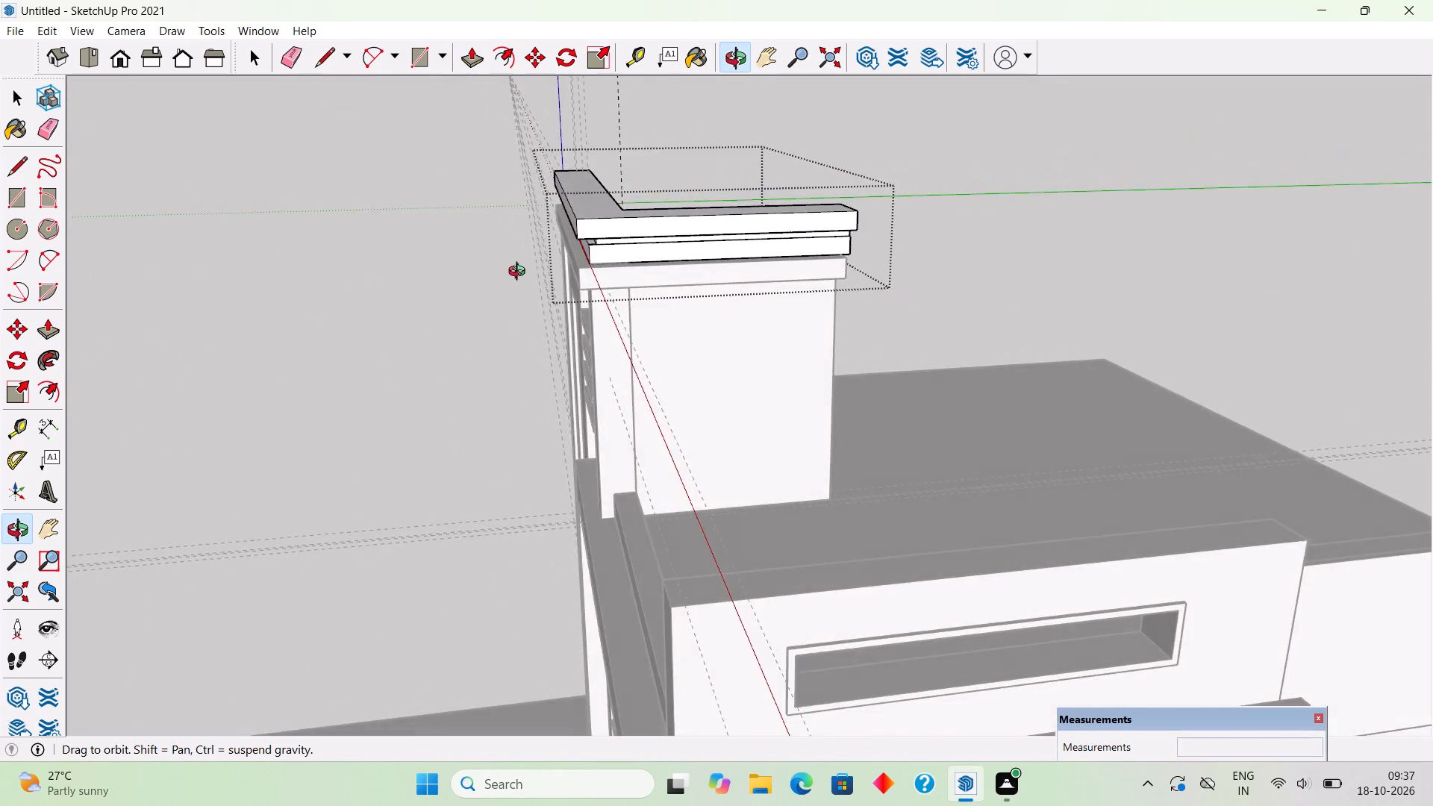
middle_click_drag(520, 273, 698, 218)
scroll(651, 245, "up", 4)
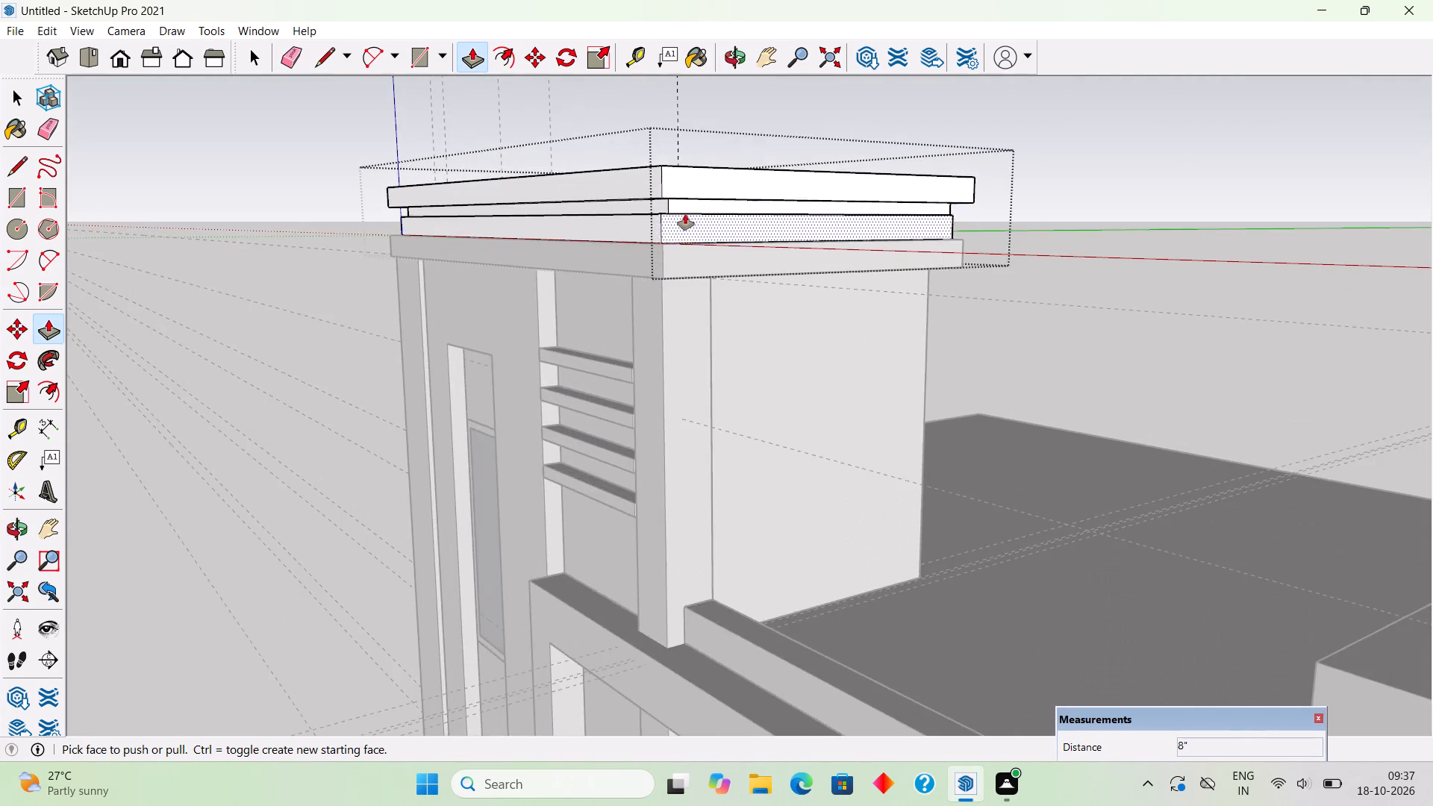
scroll(687, 213, "up", 6)
middle_click_drag(653, 234, 705, 272)
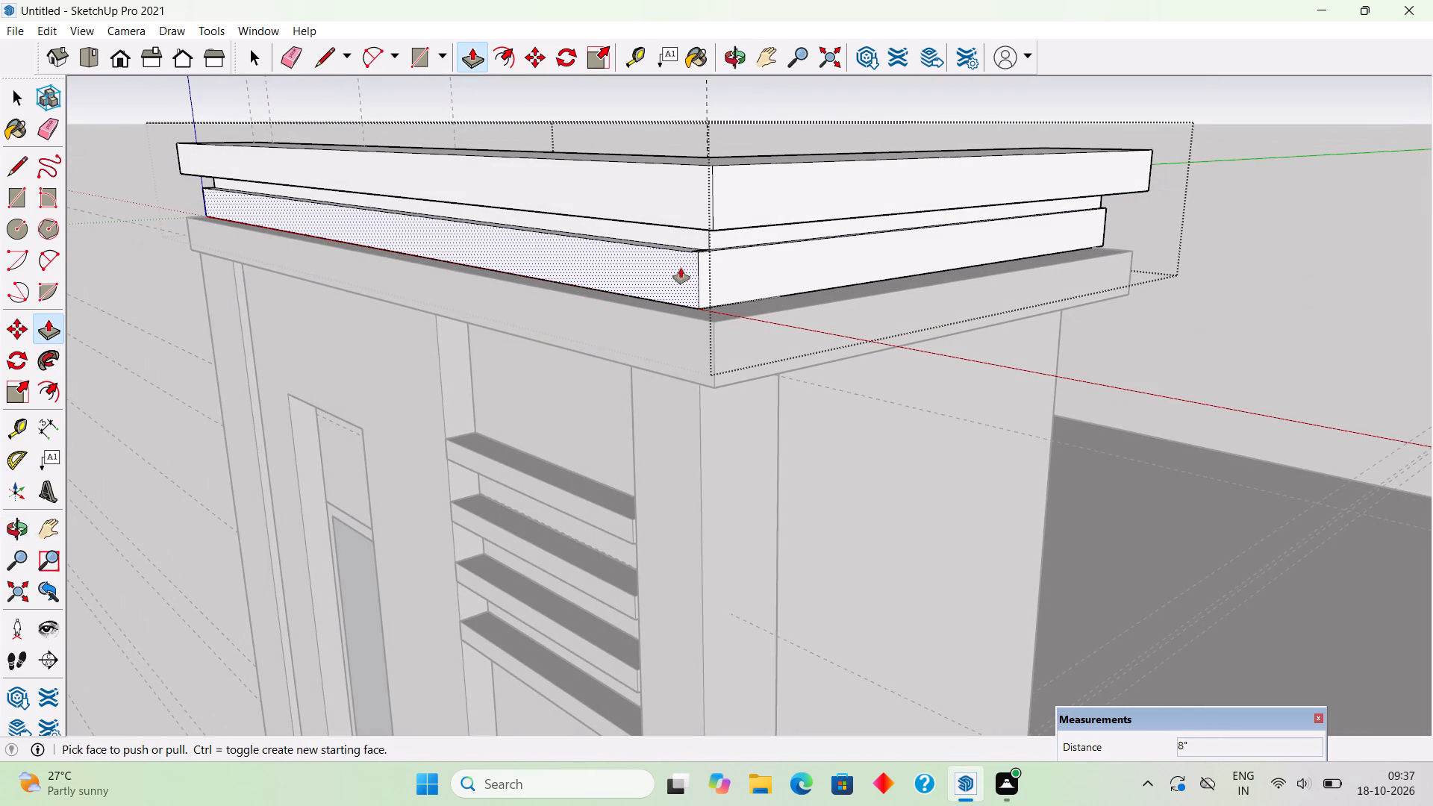
scroll(681, 269, "down", 7)
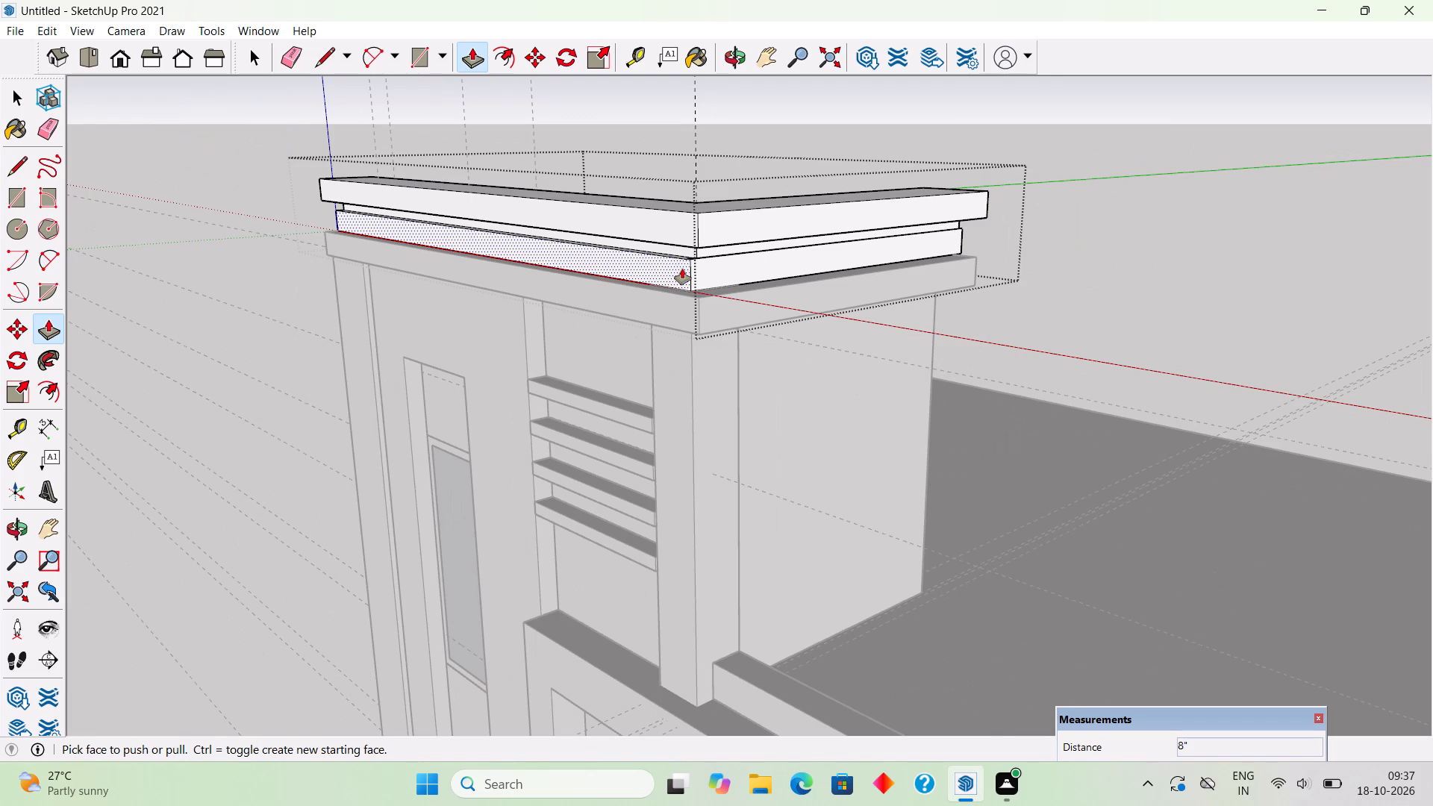
key("space")
left_click(258, 231)
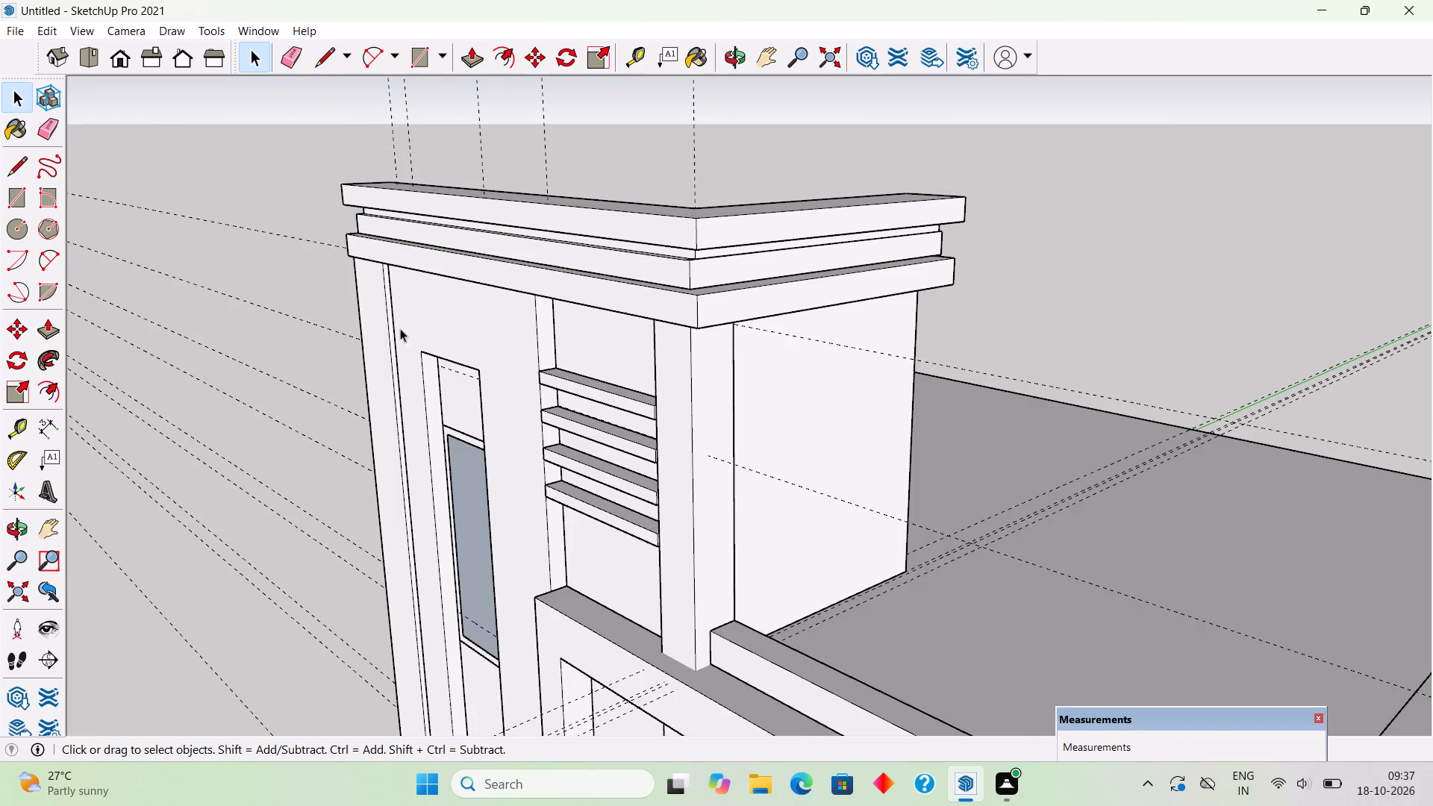
middle_click_drag(413, 328, 840, 252)
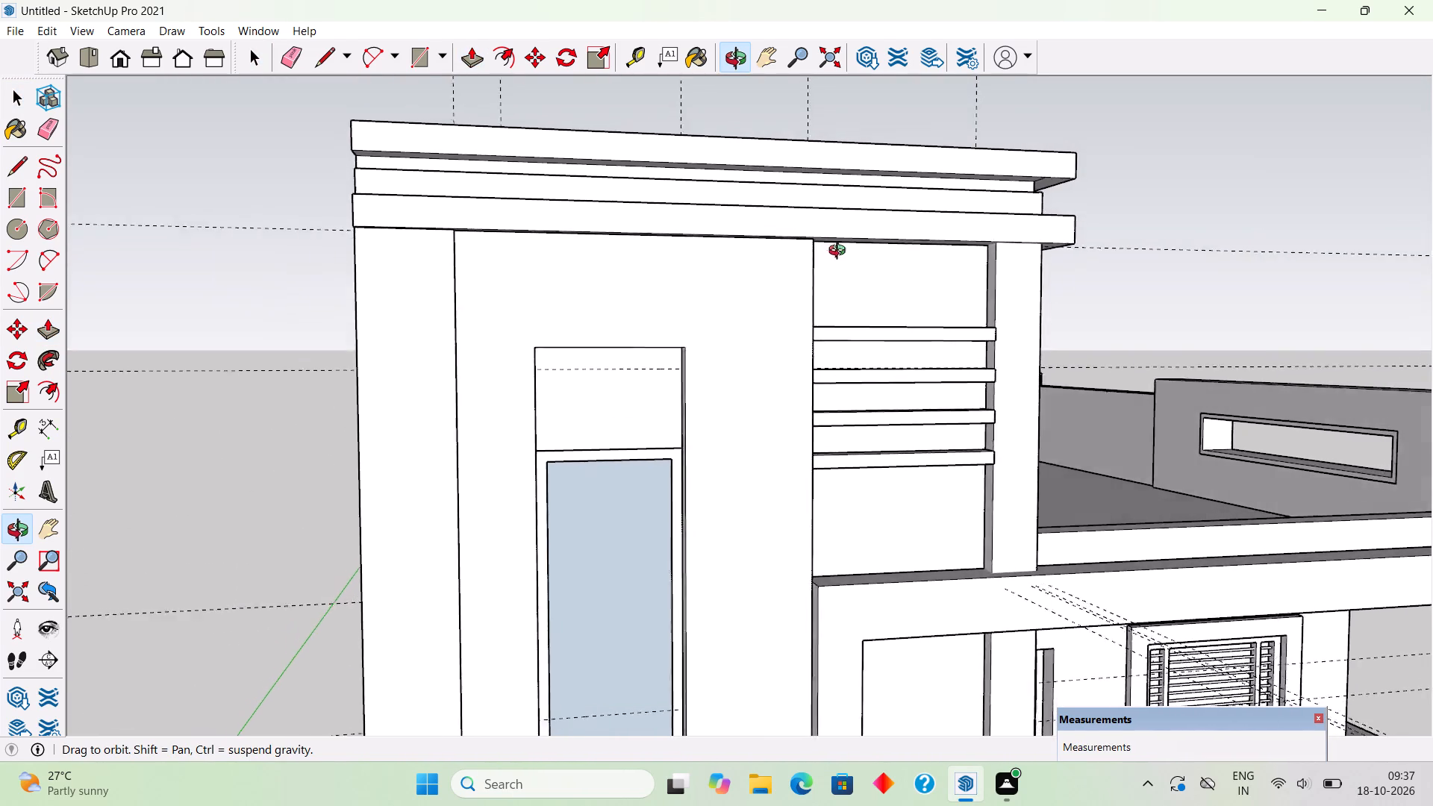
middle_click_drag(840, 252, 709, 224)
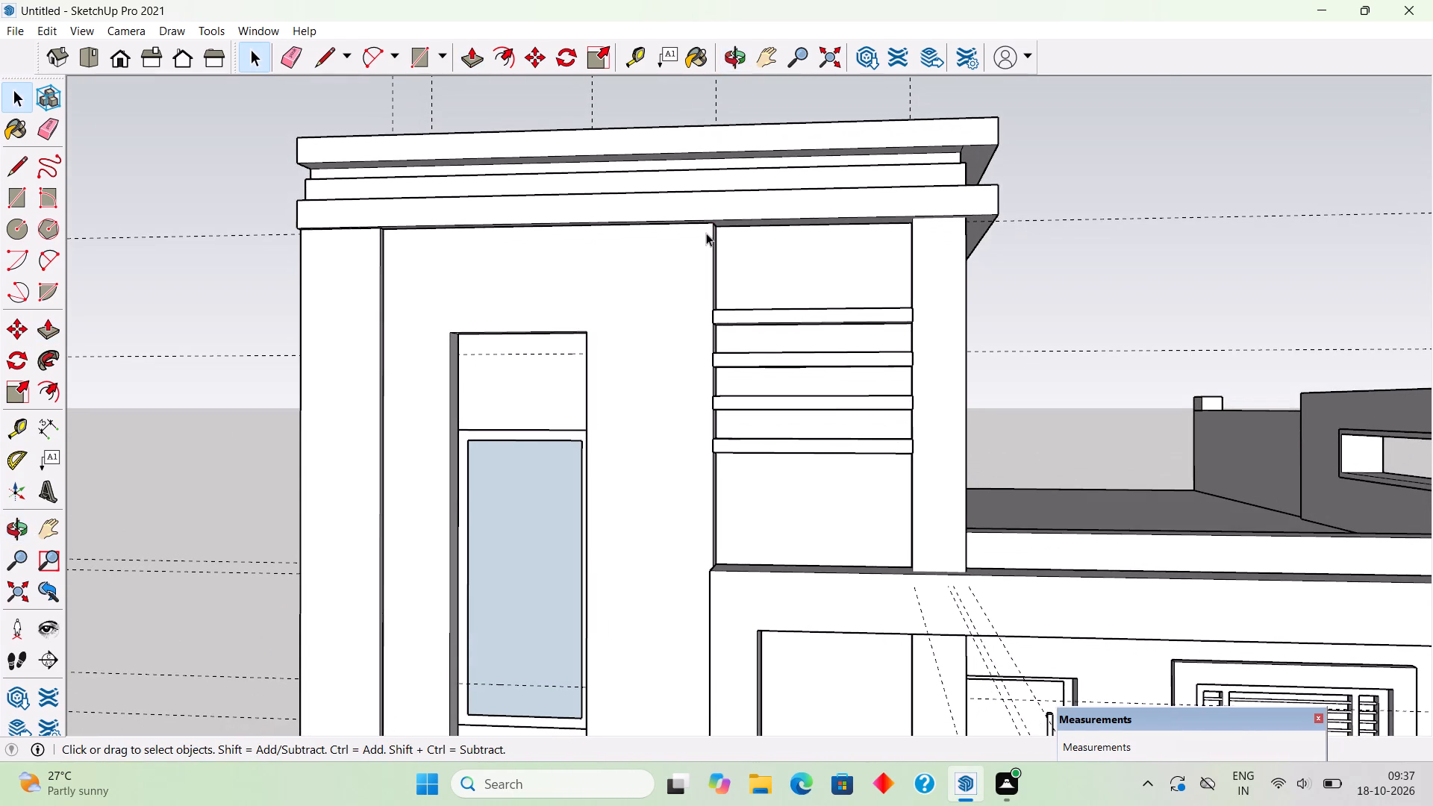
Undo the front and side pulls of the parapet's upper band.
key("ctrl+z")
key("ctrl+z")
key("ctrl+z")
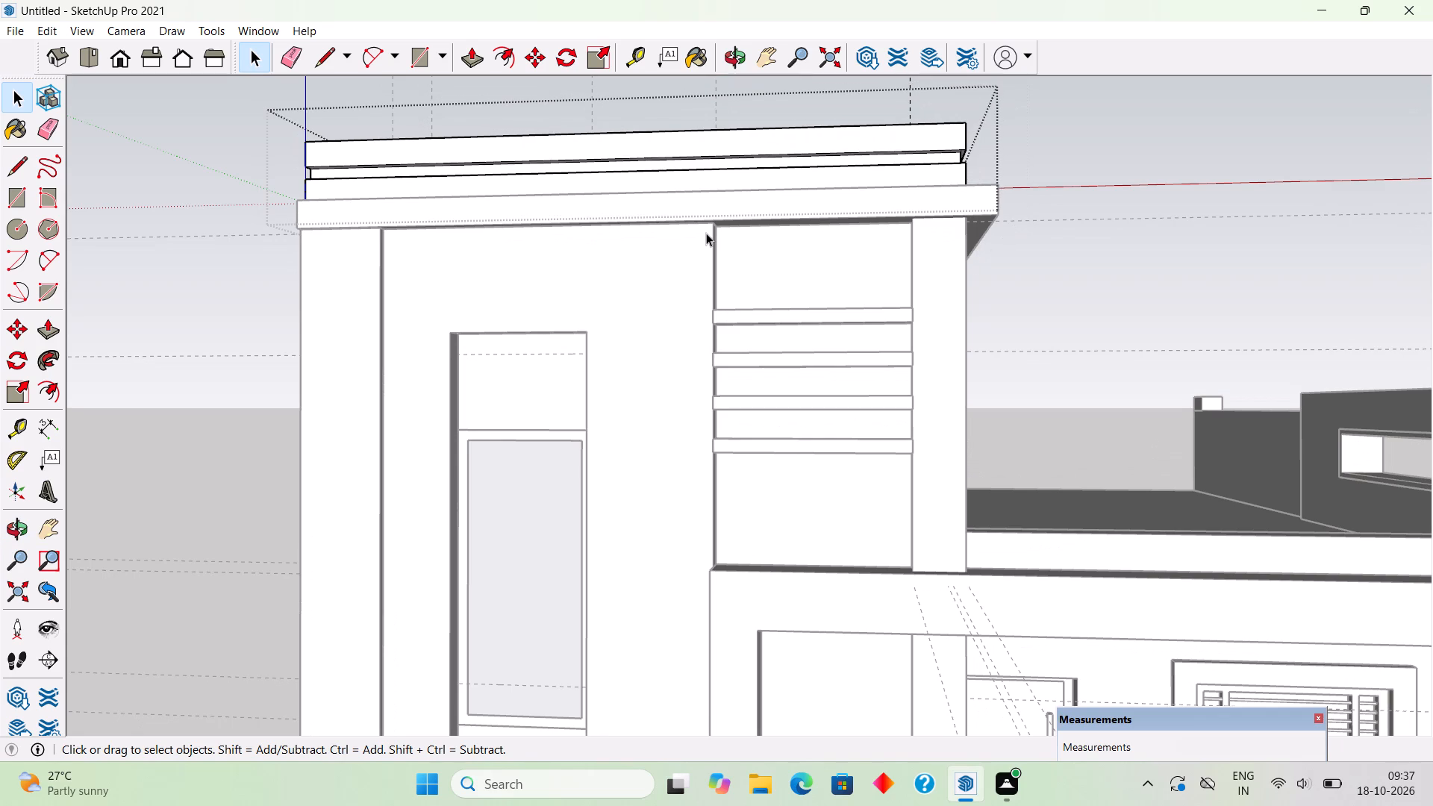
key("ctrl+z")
Open the parapet group and raise the L-shaped top face by 9".
middle_click_drag(946, 228, 908, 402)
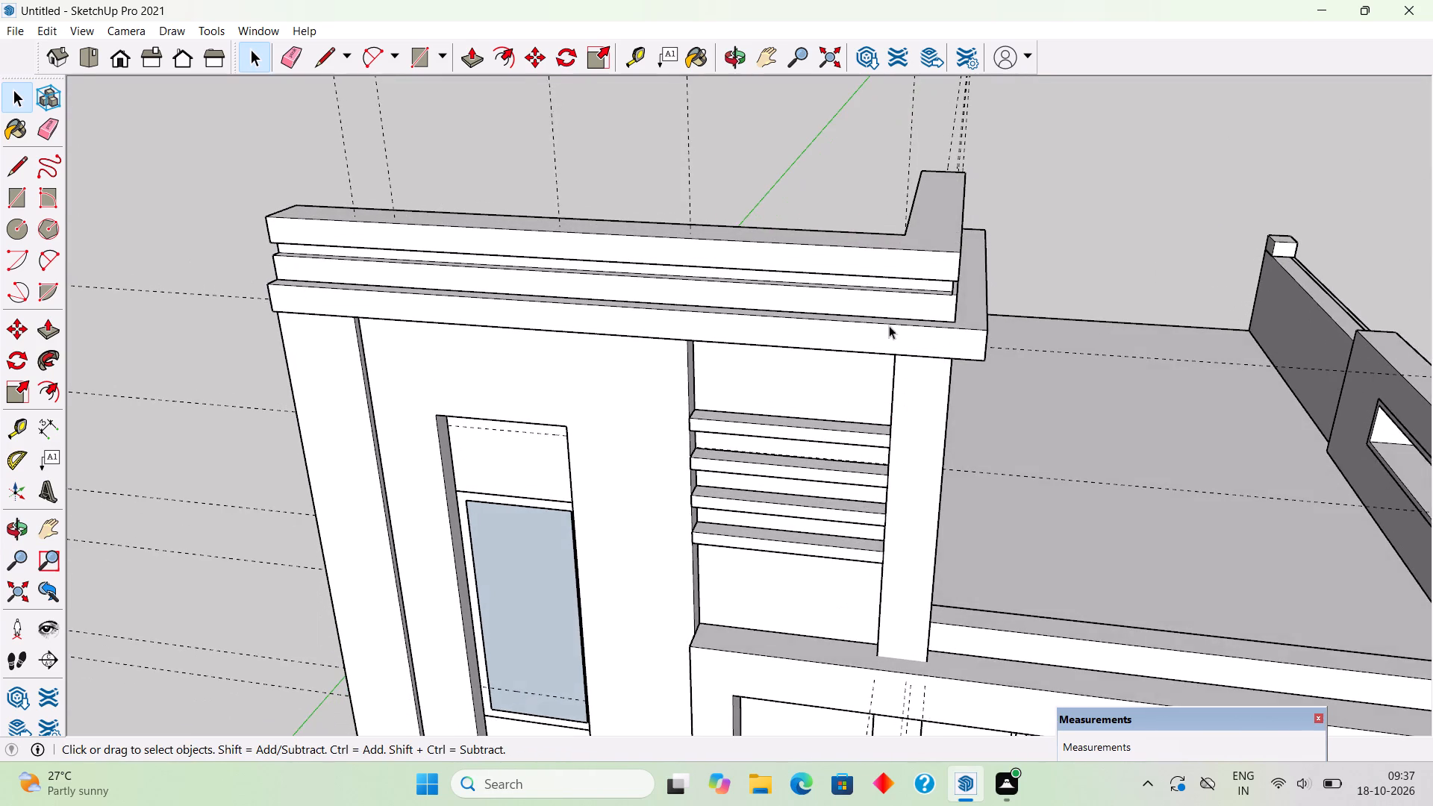
scroll(889, 325, "up", 1)
double_click(899, 300)
left_click(899, 300)
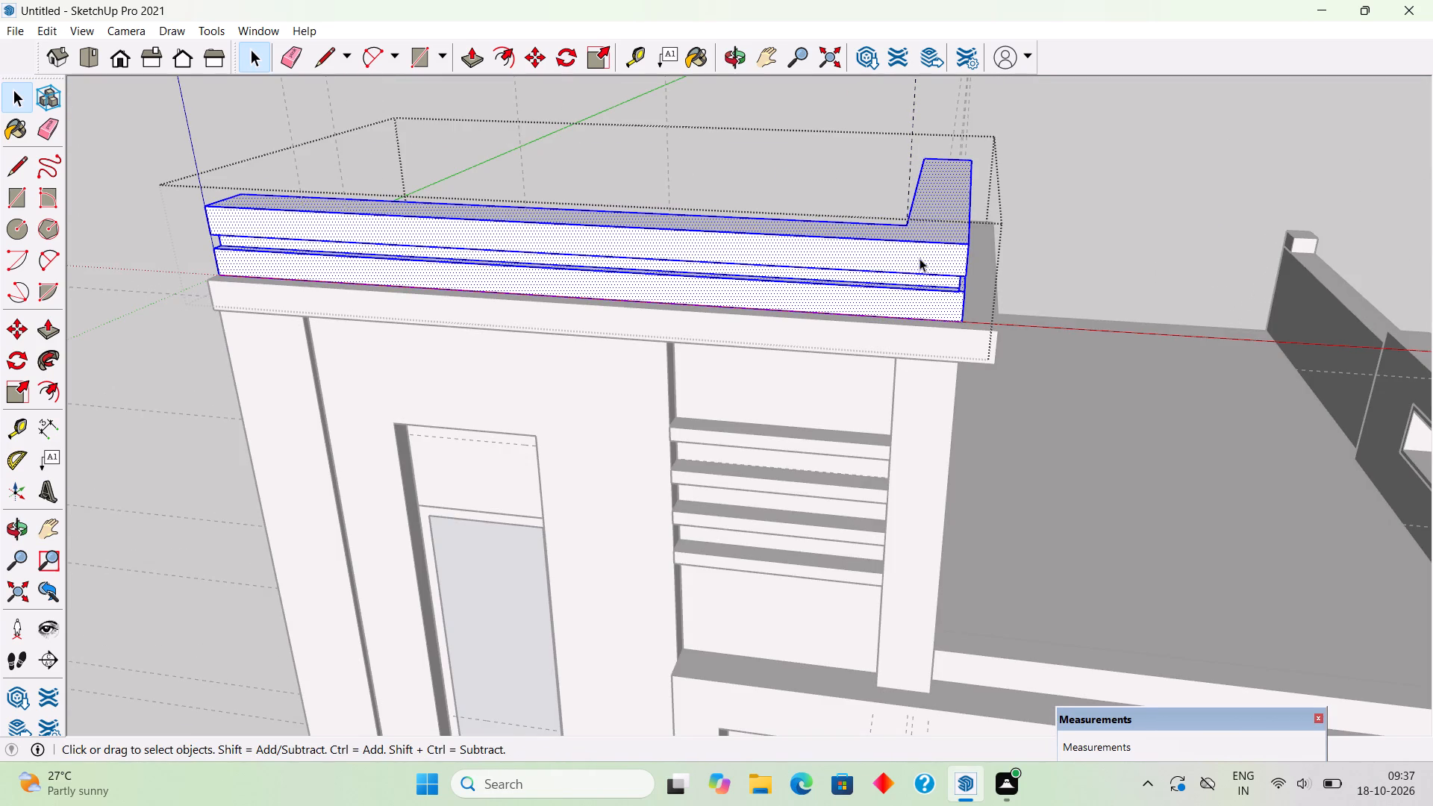
middle_click_drag(931, 222, 908, 246)
key("p")
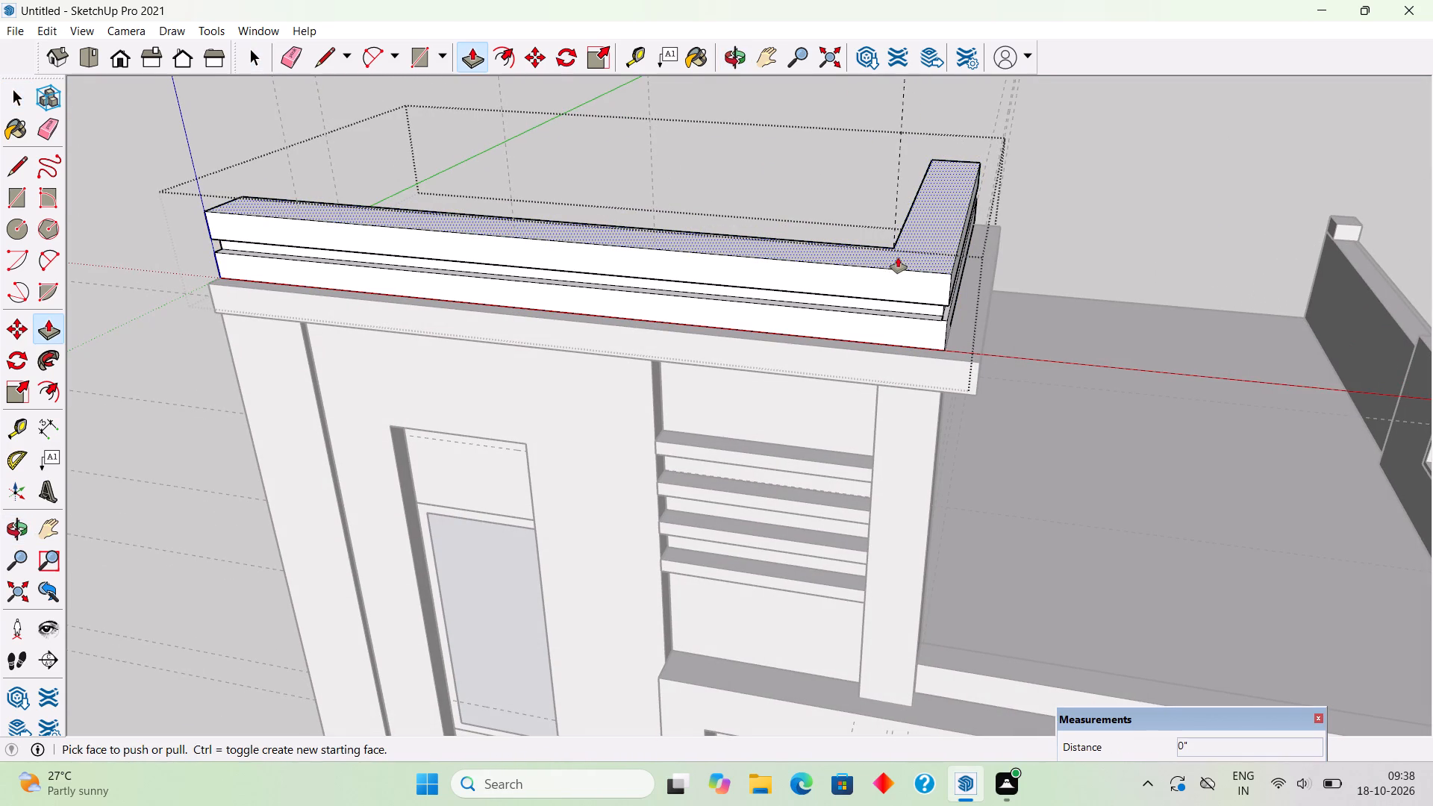
left_click(899, 257)
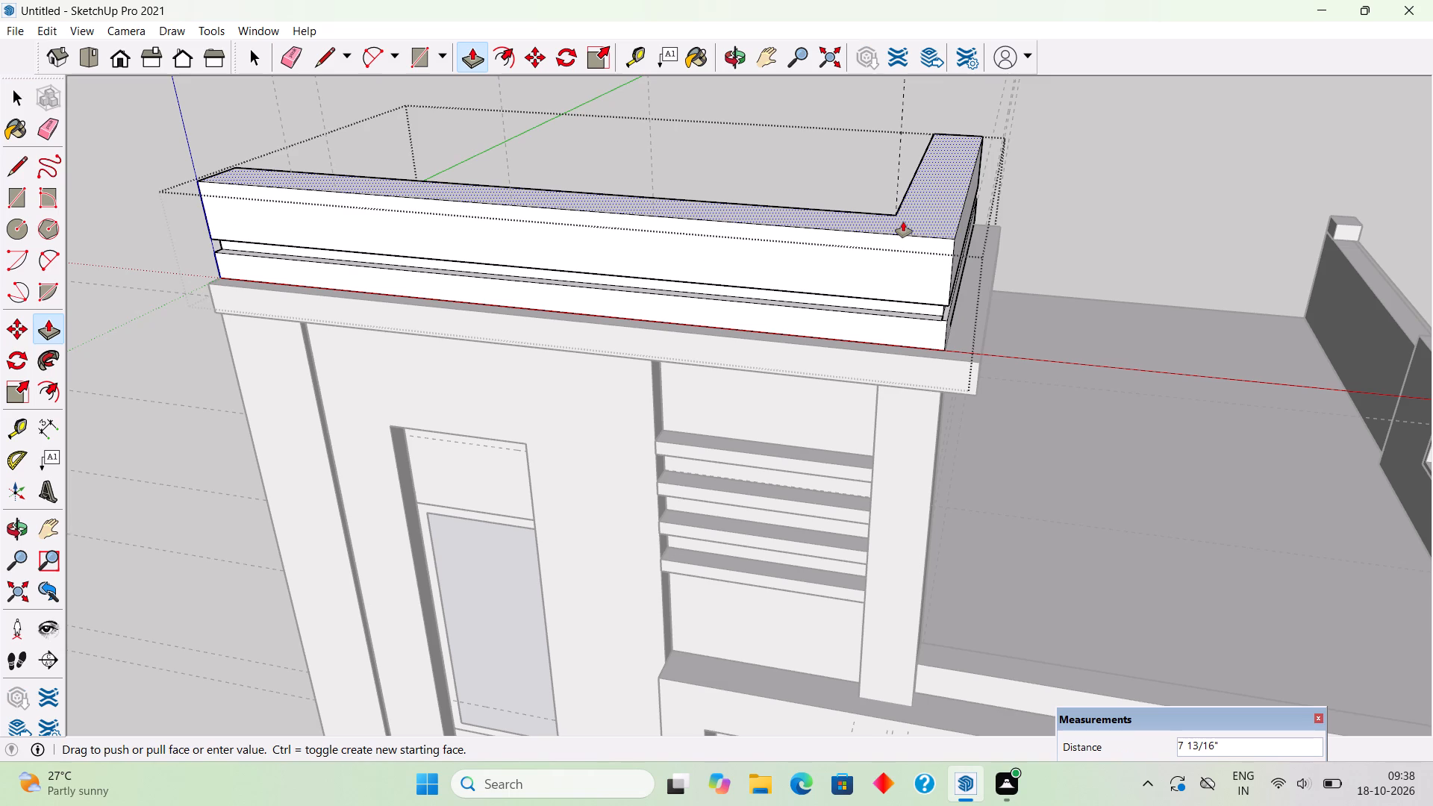
type("9\"")
key("Return")
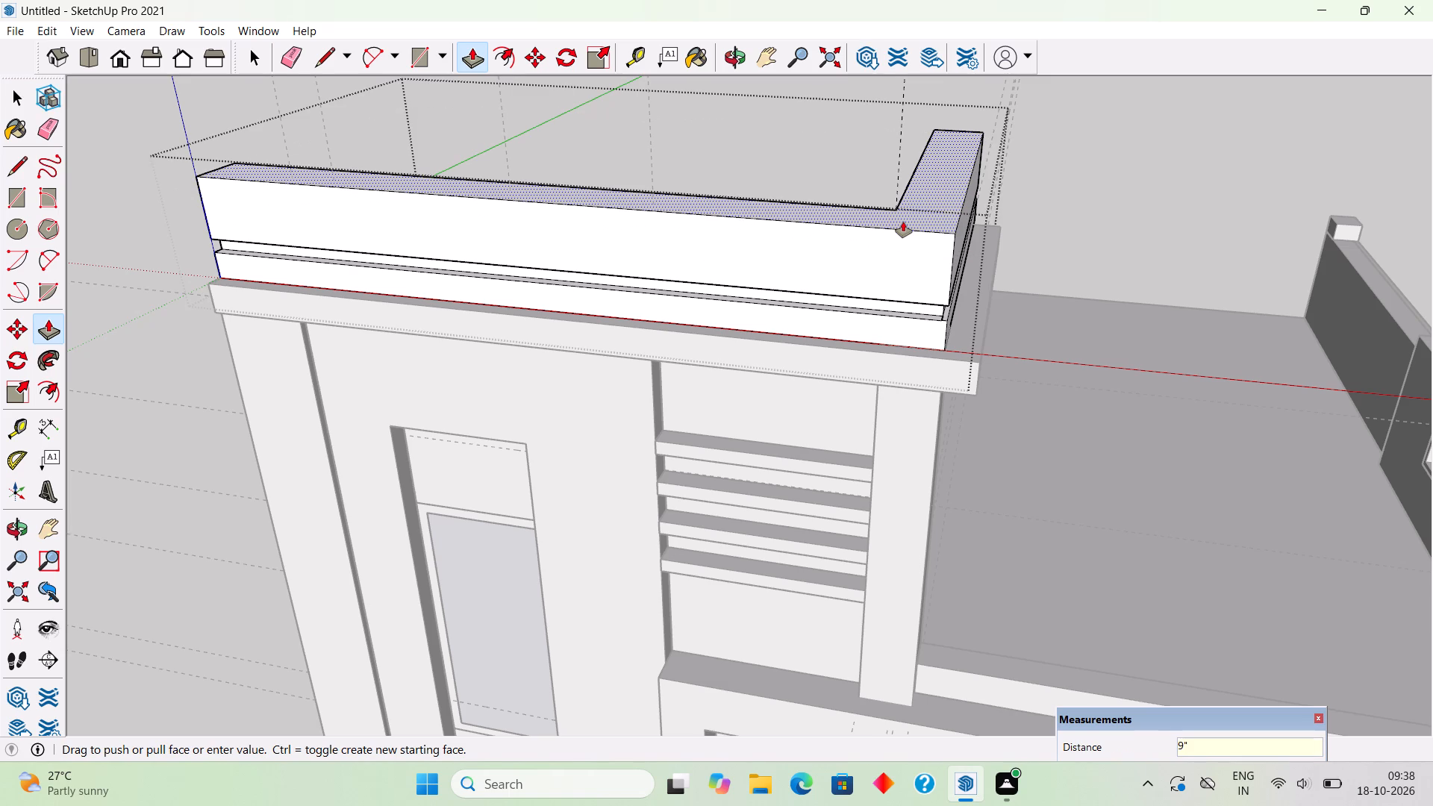
key("space")
Narrow the parapet groove by raising its lower ledge about 1 9/16" on the front and 1 7/16" on the side.
scroll(881, 217, "down", 1)
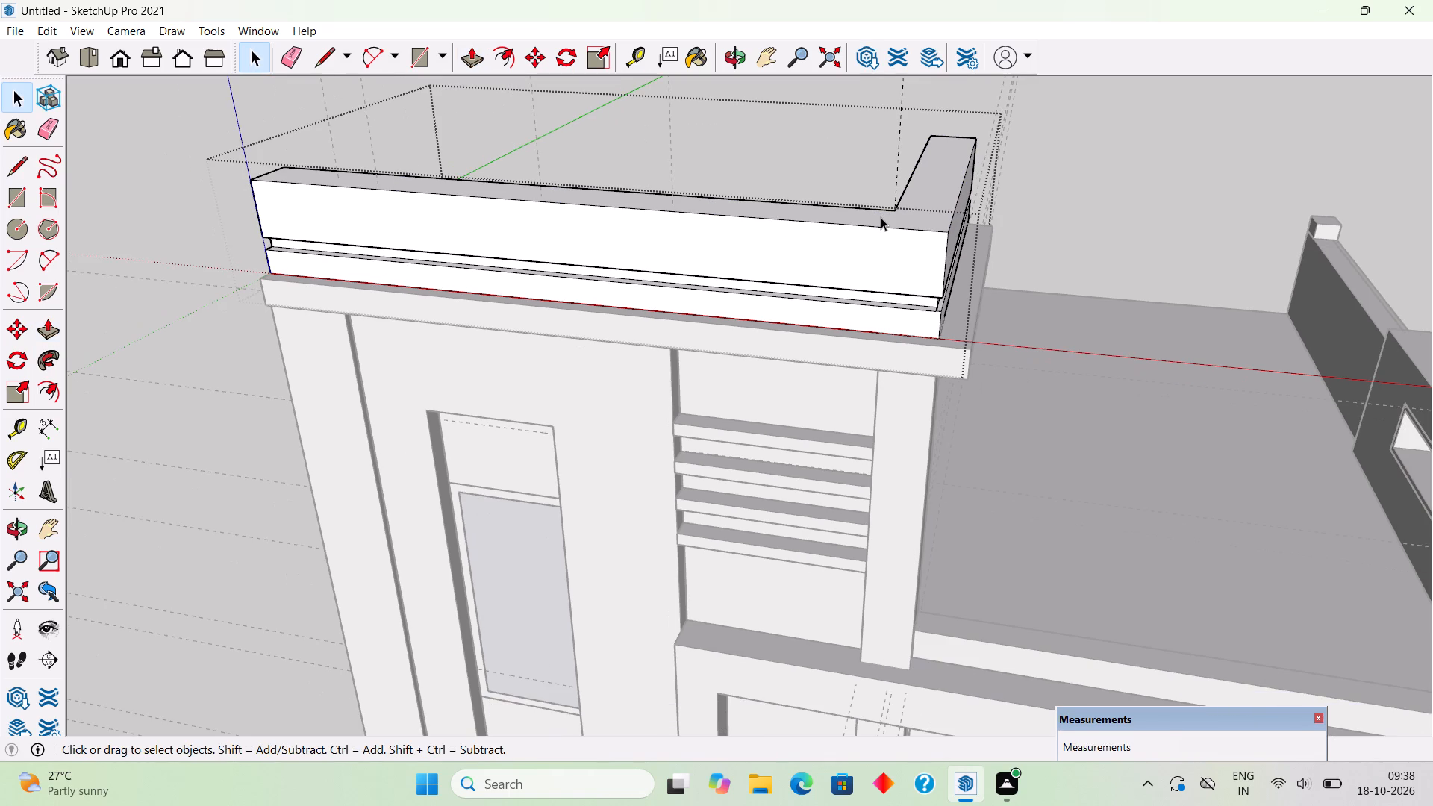
triple_click(874, 321)
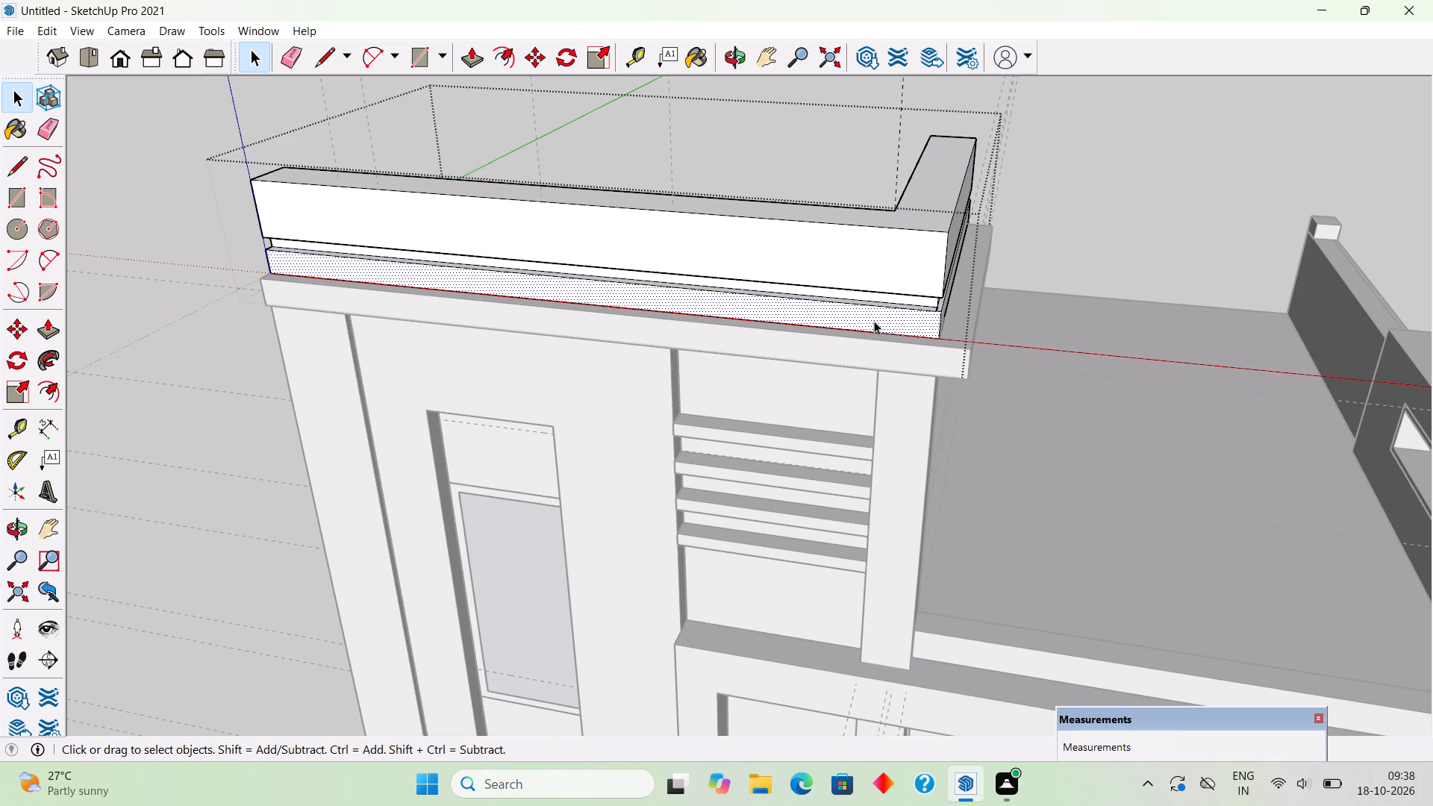
scroll(898, 276, "up", 8)
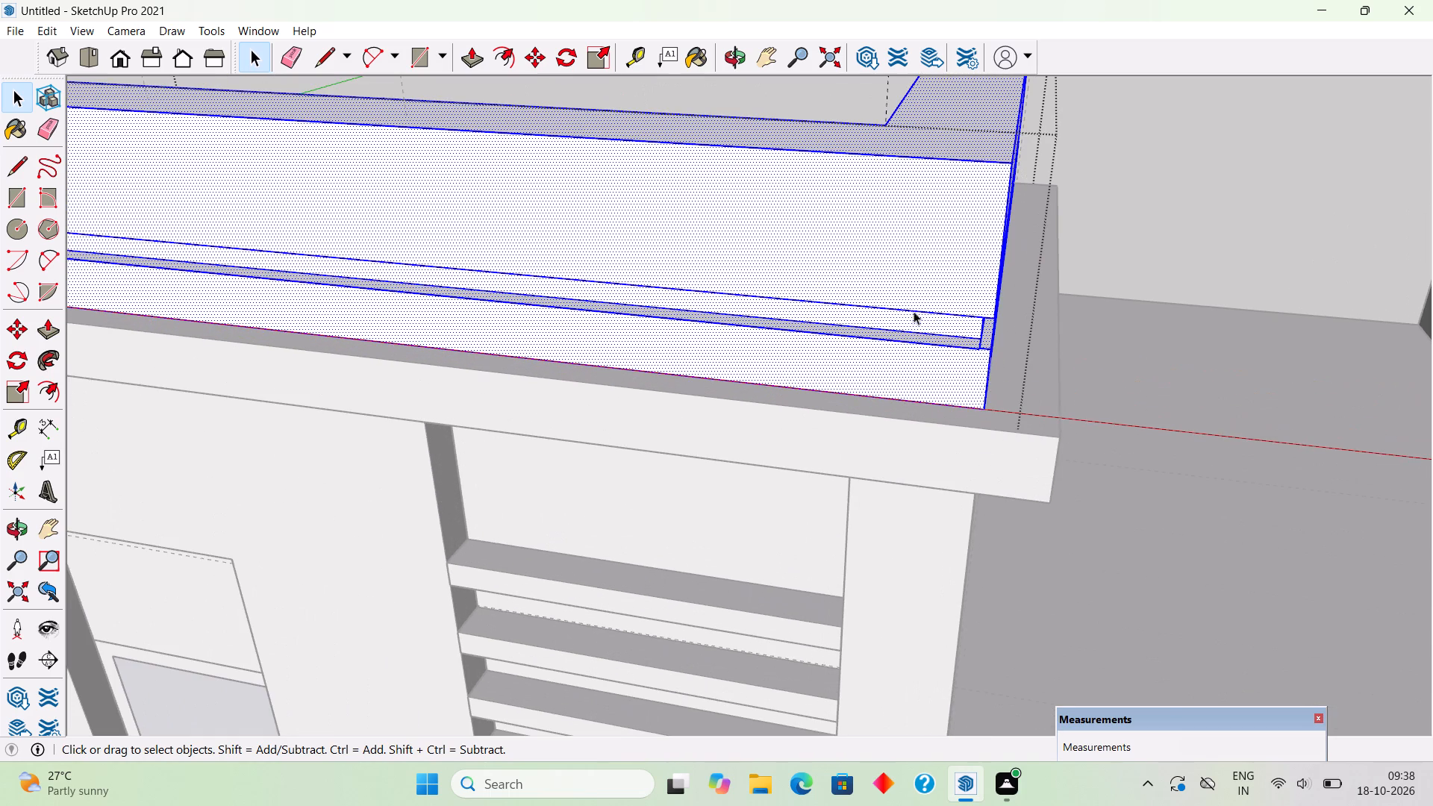
key("p")
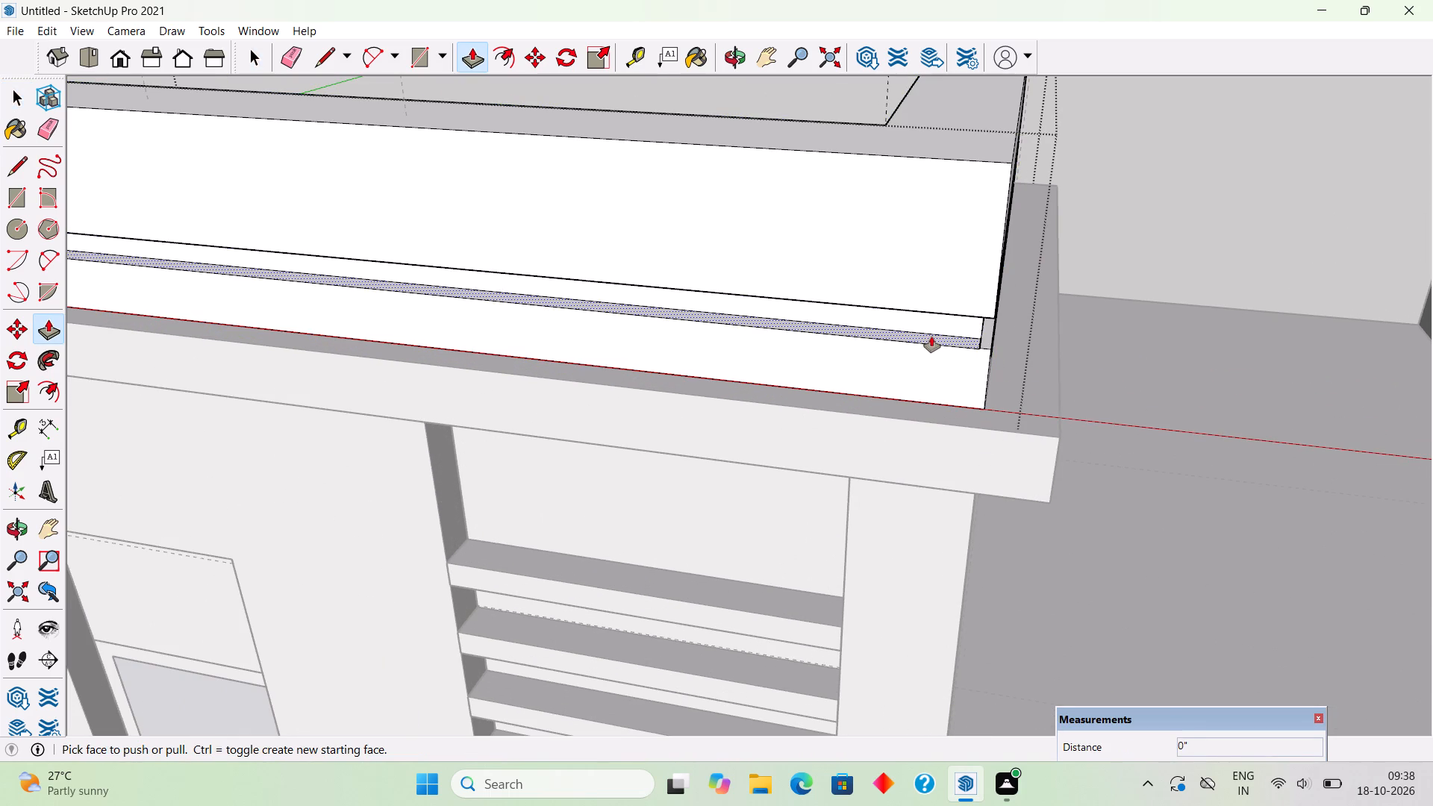
left_click(931, 337)
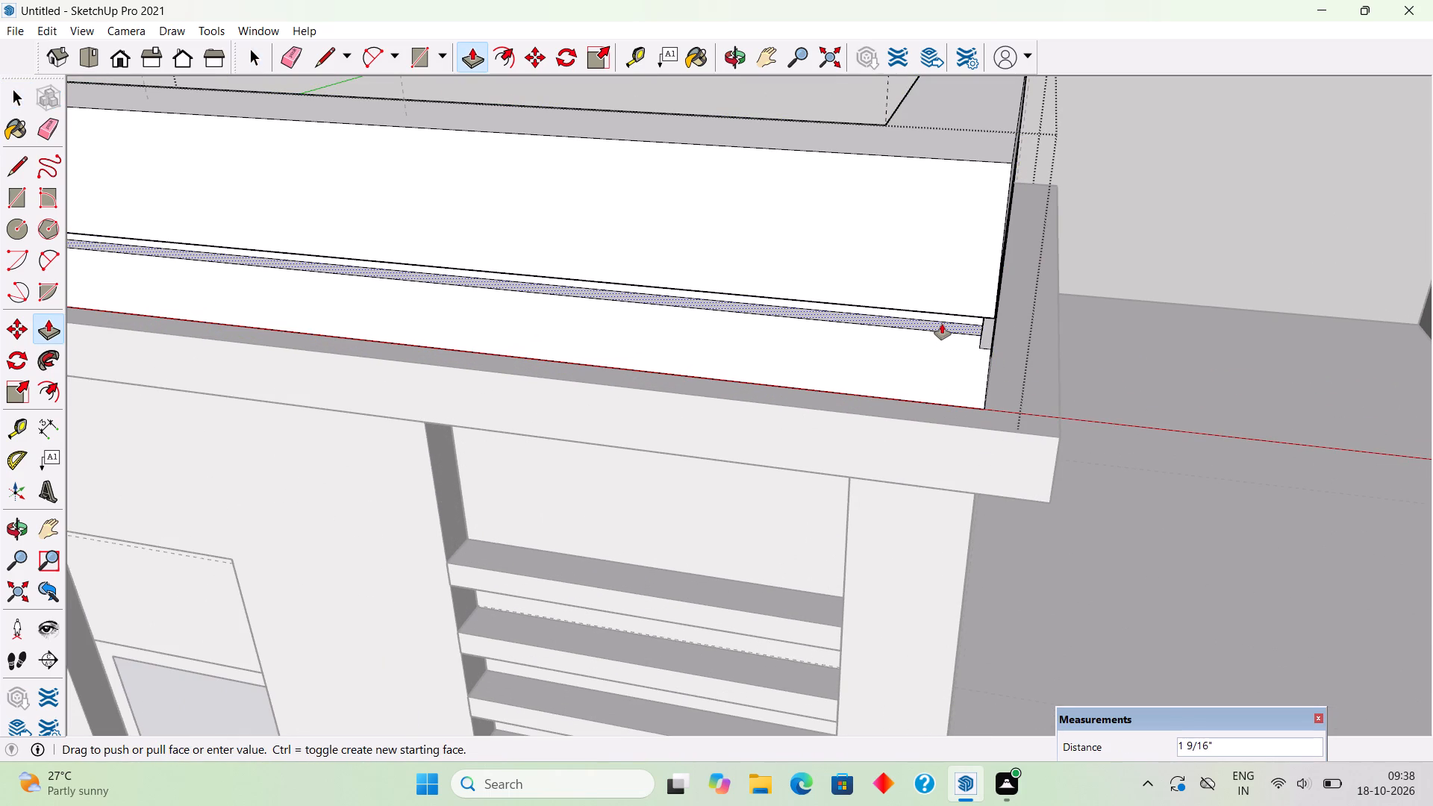
left_click(942, 324)
left_click(987, 334)
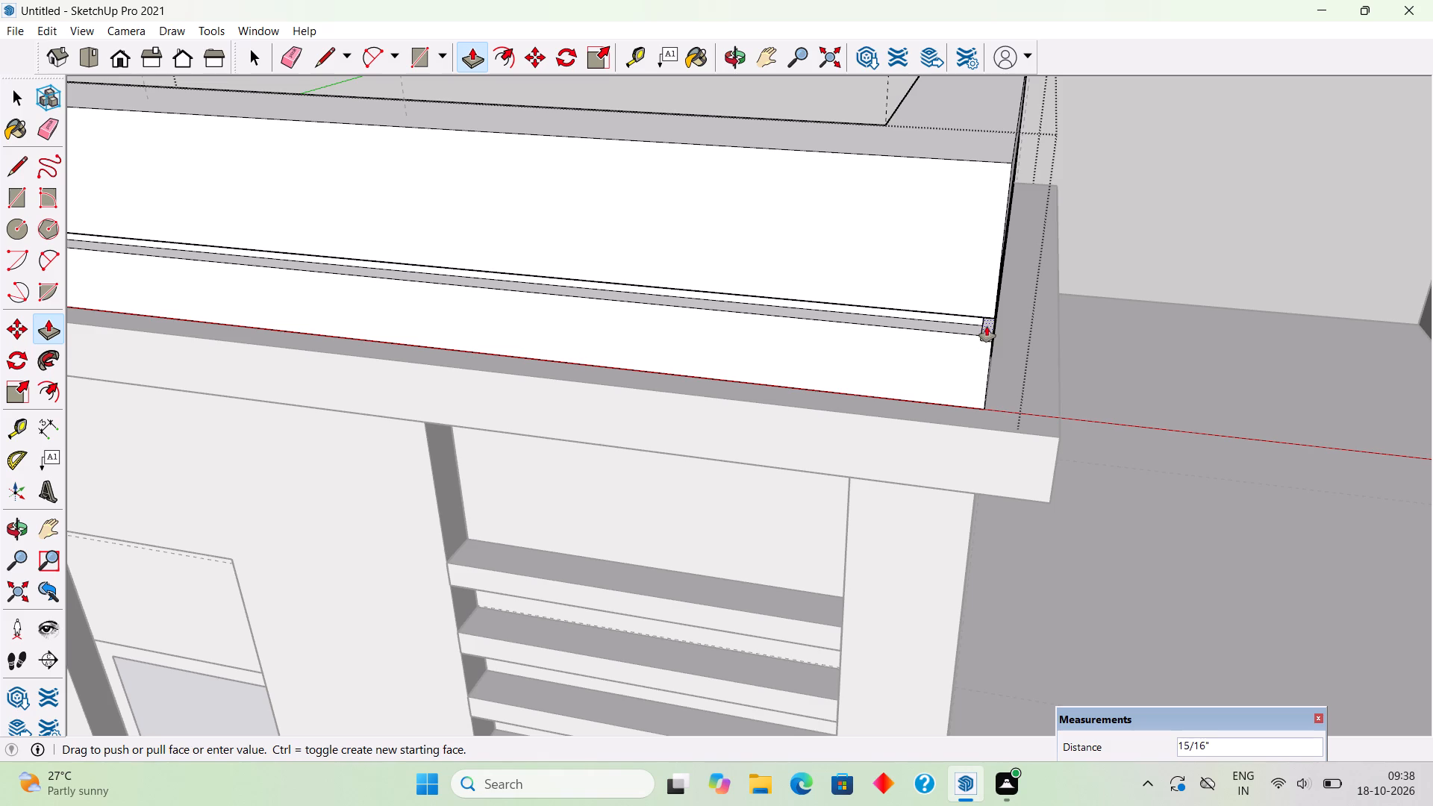
left_click(949, 329)
scroll(939, 378, "down", 5)
middle_click_drag(925, 350, 1034, 212)
scroll(1035, 225, "down", 2)
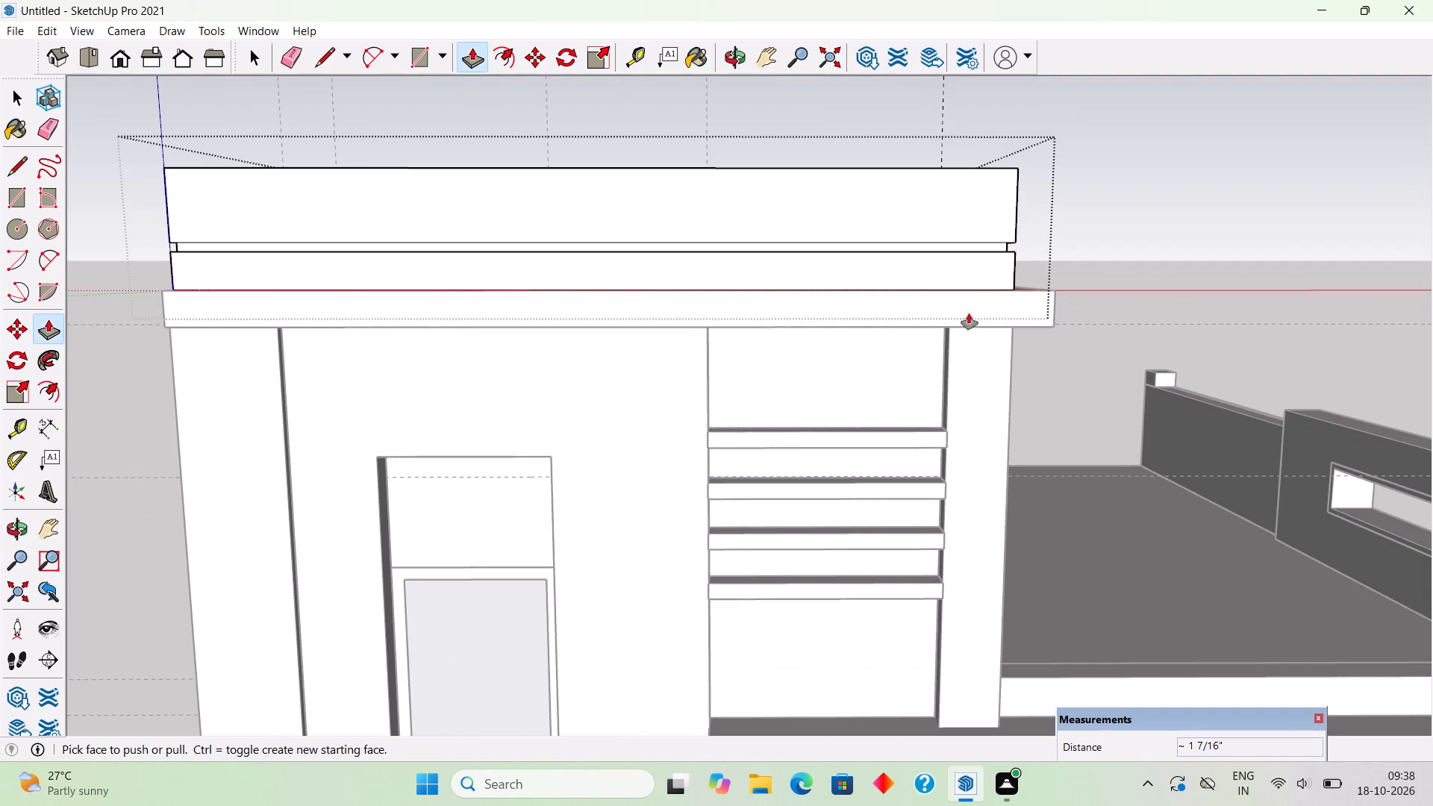
middle_click_drag(909, 305, 997, 312)
middle_click_drag(896, 216, 858, 308)
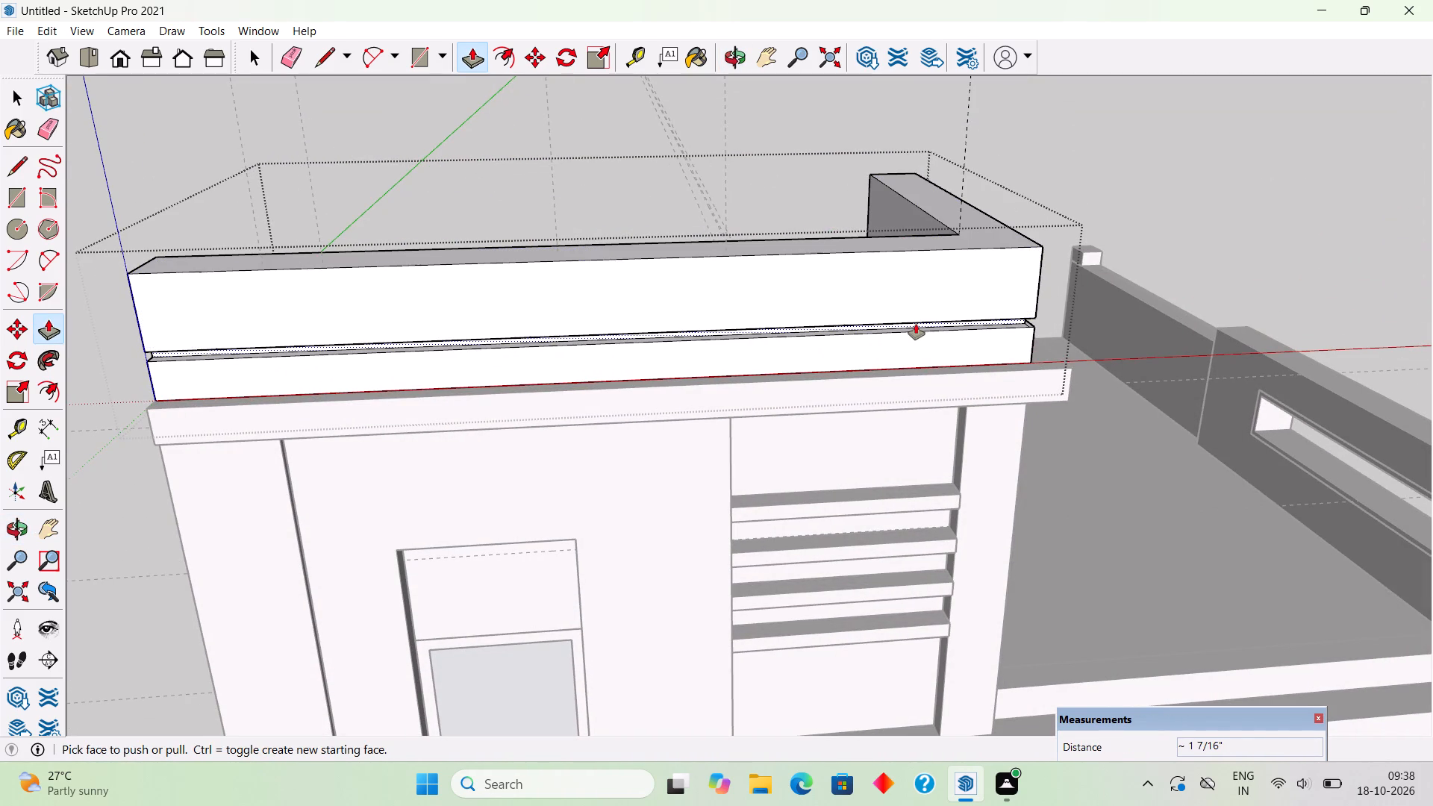
Measure the height of the parapet's lower front band, from its base to the groove.
key("t")
left_click(908, 363)
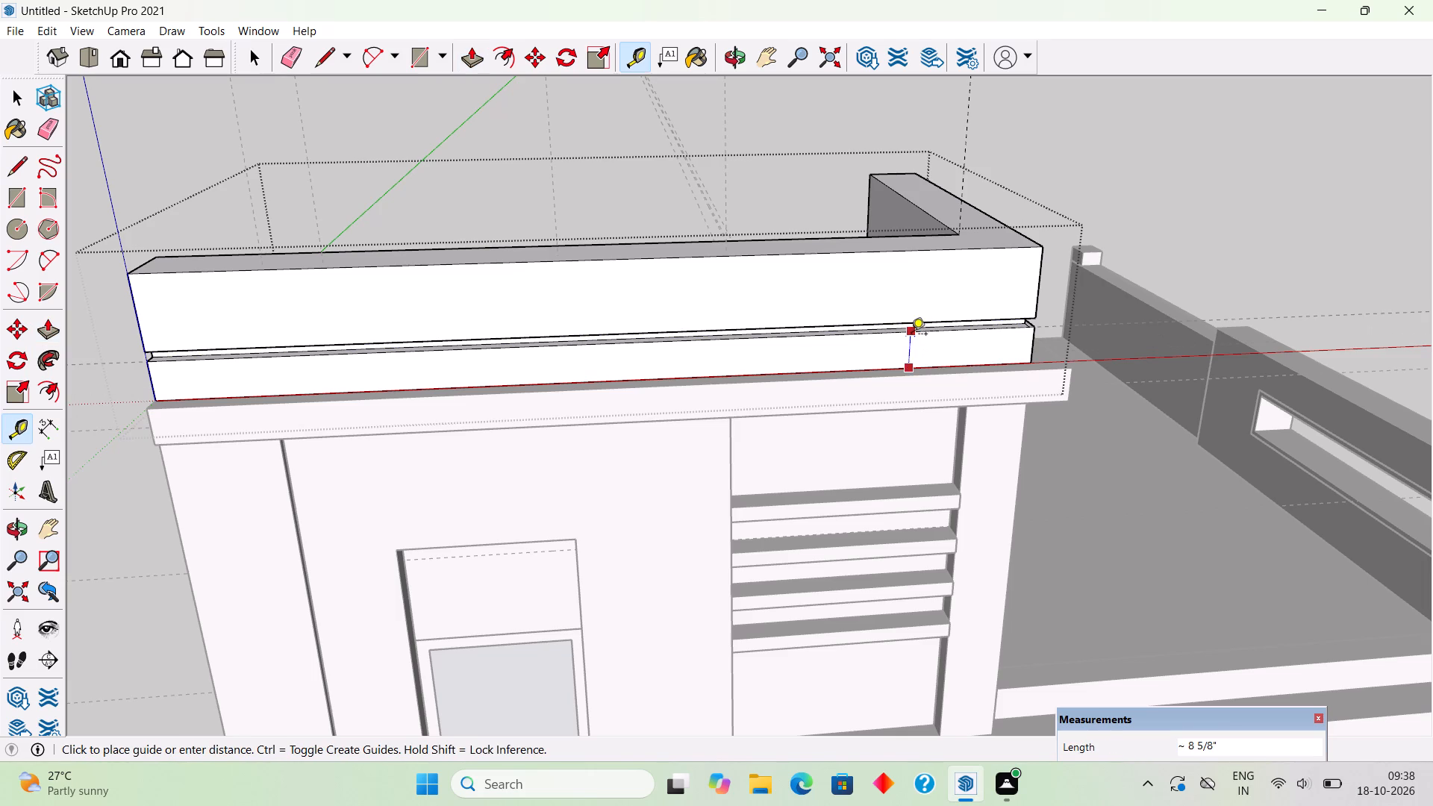
key("space")
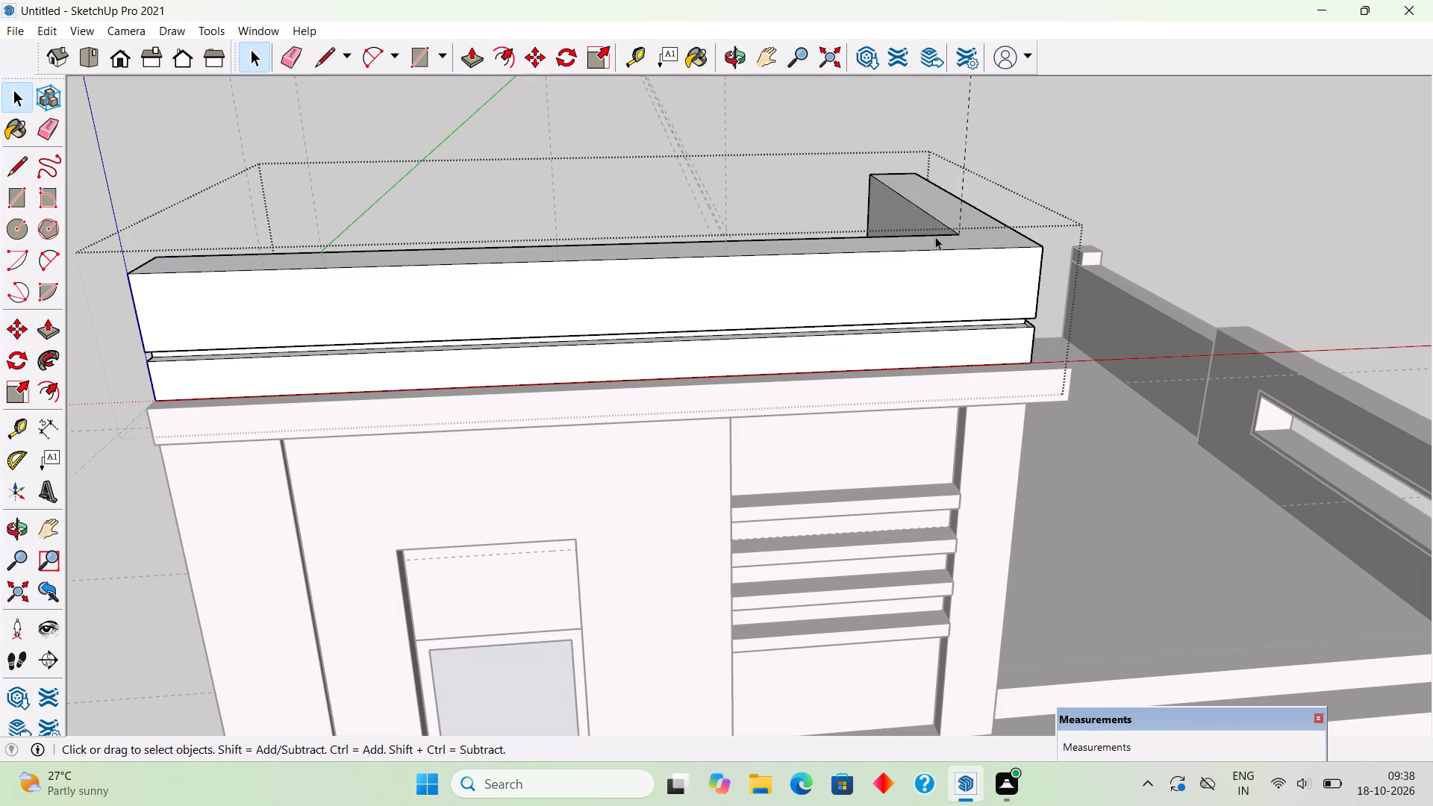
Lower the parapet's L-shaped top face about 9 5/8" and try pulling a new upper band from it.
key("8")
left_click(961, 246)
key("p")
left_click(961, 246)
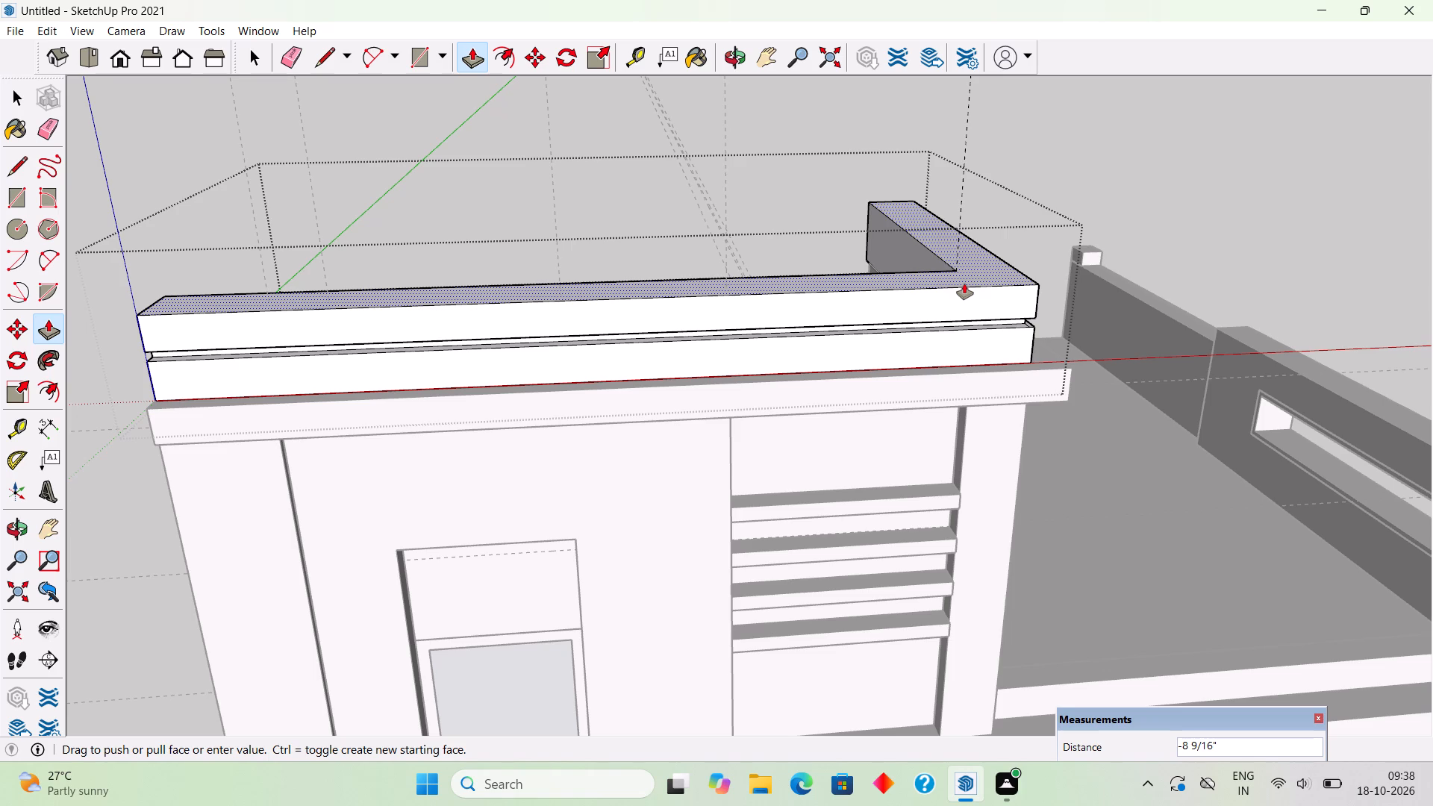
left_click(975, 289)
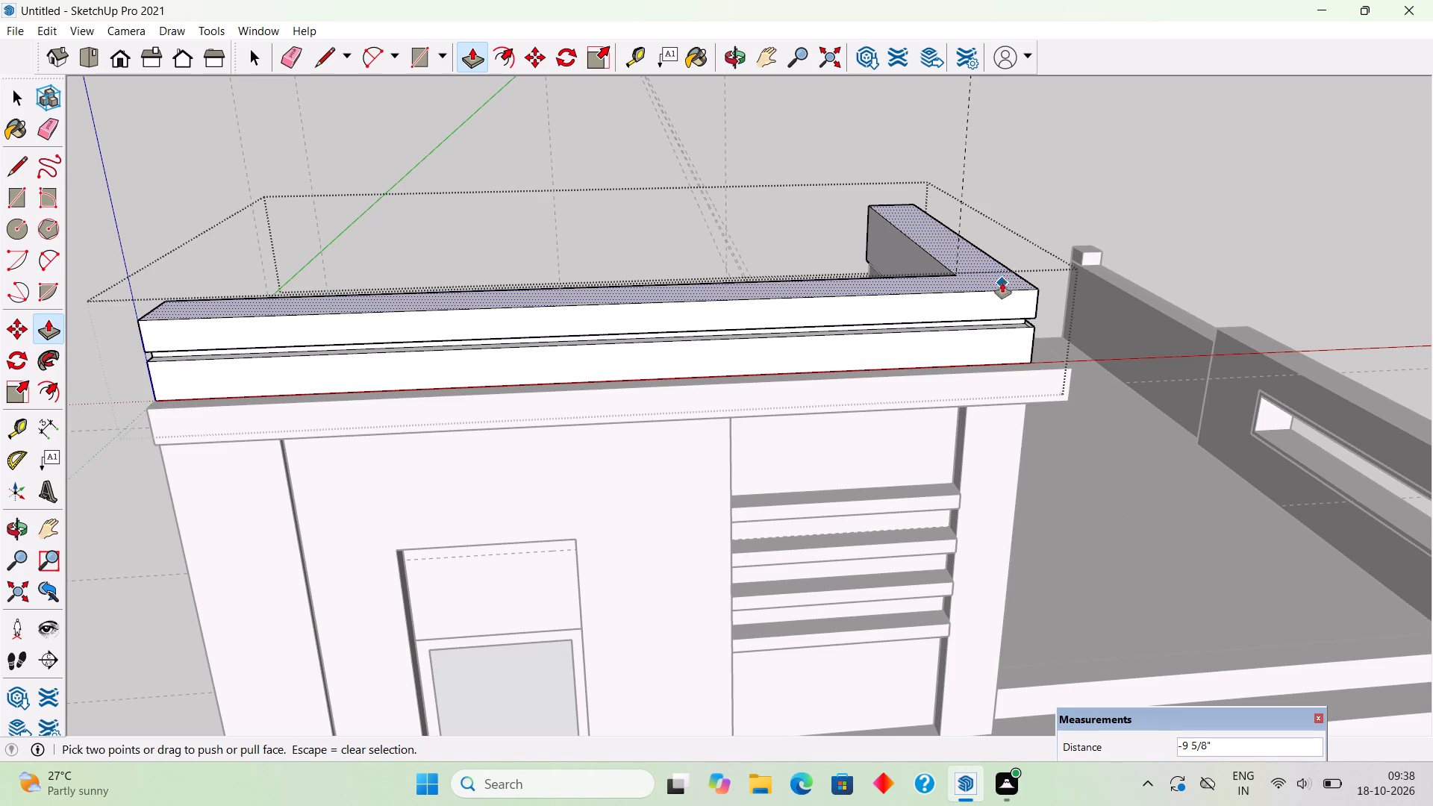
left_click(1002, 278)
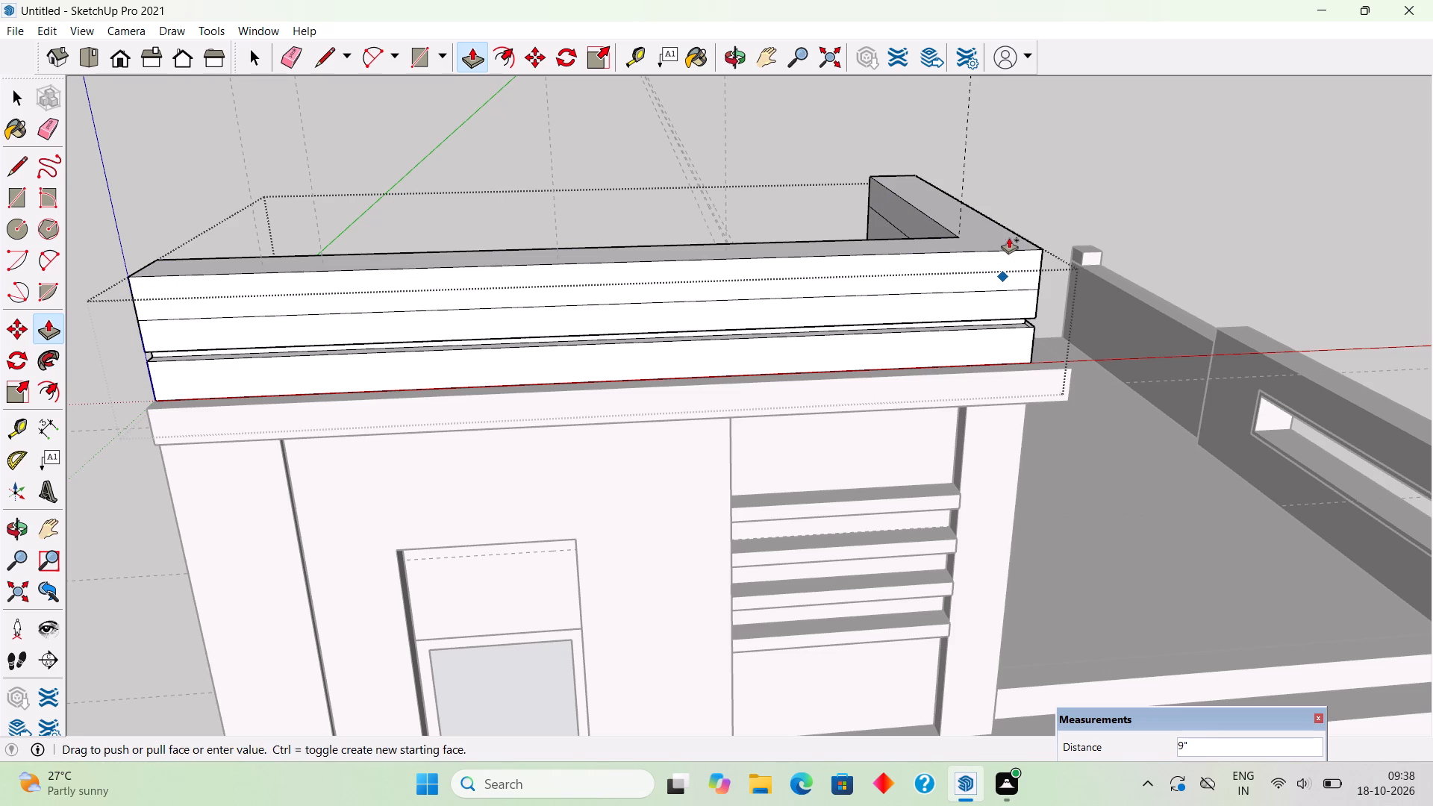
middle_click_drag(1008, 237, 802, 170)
Undo the recent top-face pulls and the front and side groove edits, back to the plain L-shaped parapet block.
key("ctrl+z")
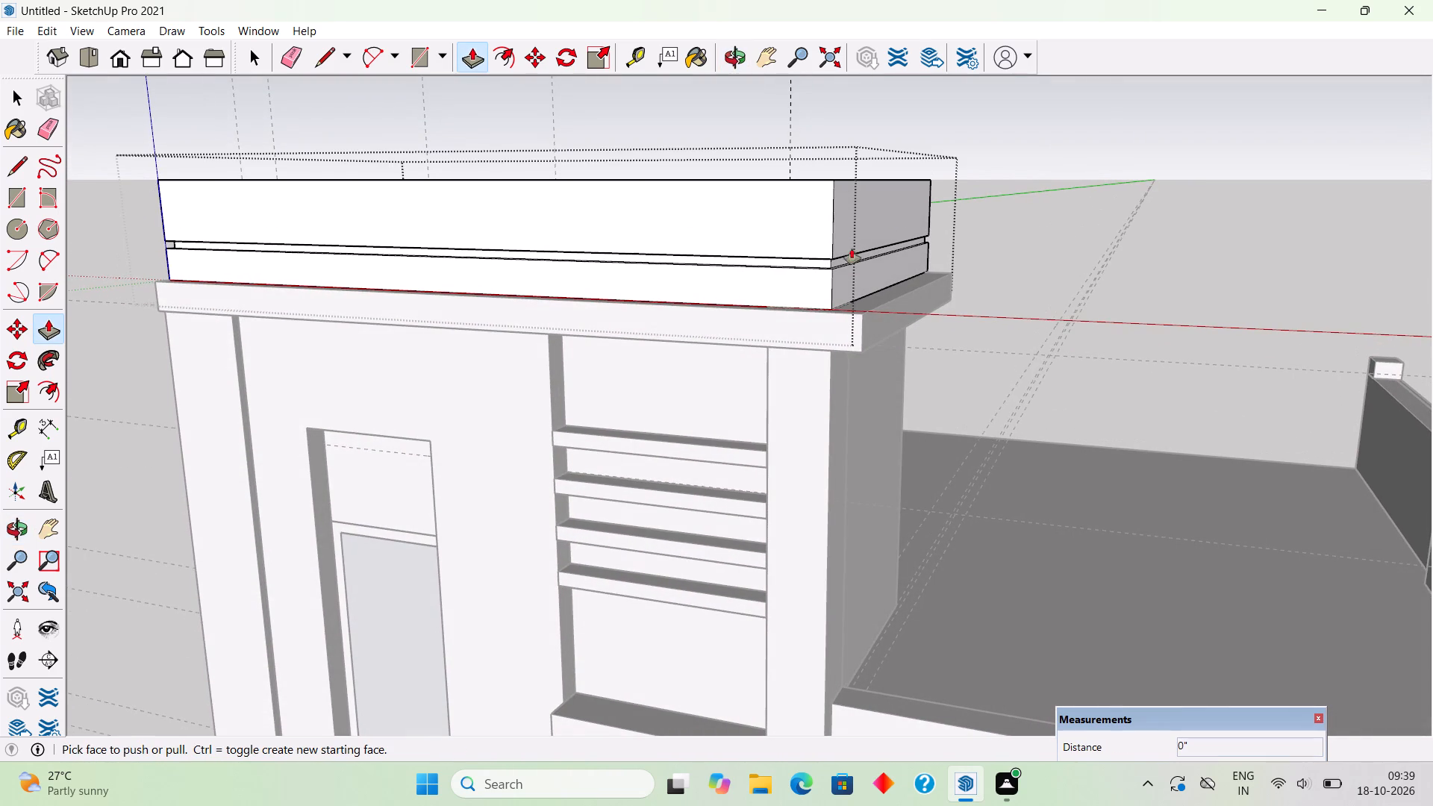
key("ctrl+z")
key("ctrl+z")
key("ctrl+z")
key("ctrl+z")
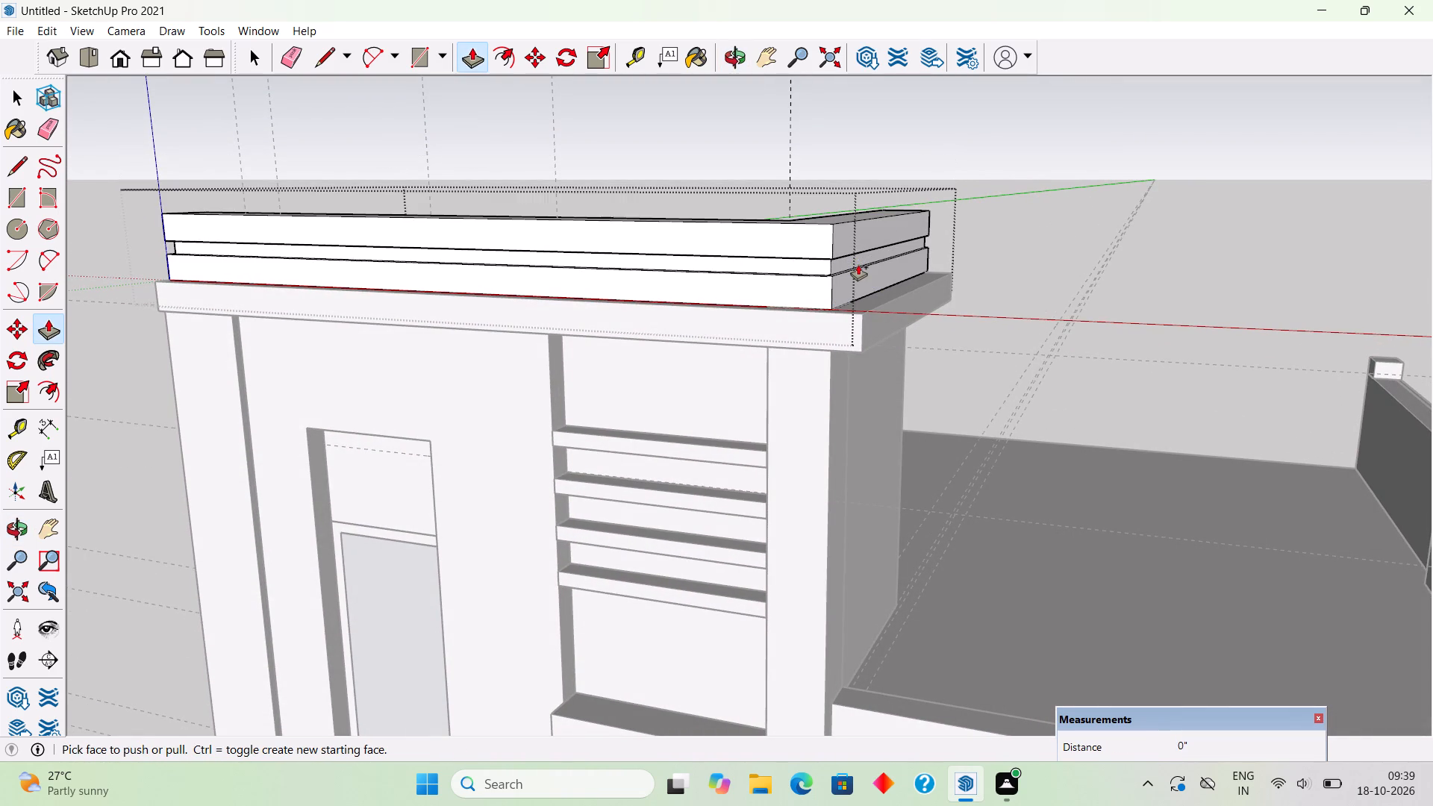
key("ctrl+z")
key("ctrl+z")
key("ctrl+z")
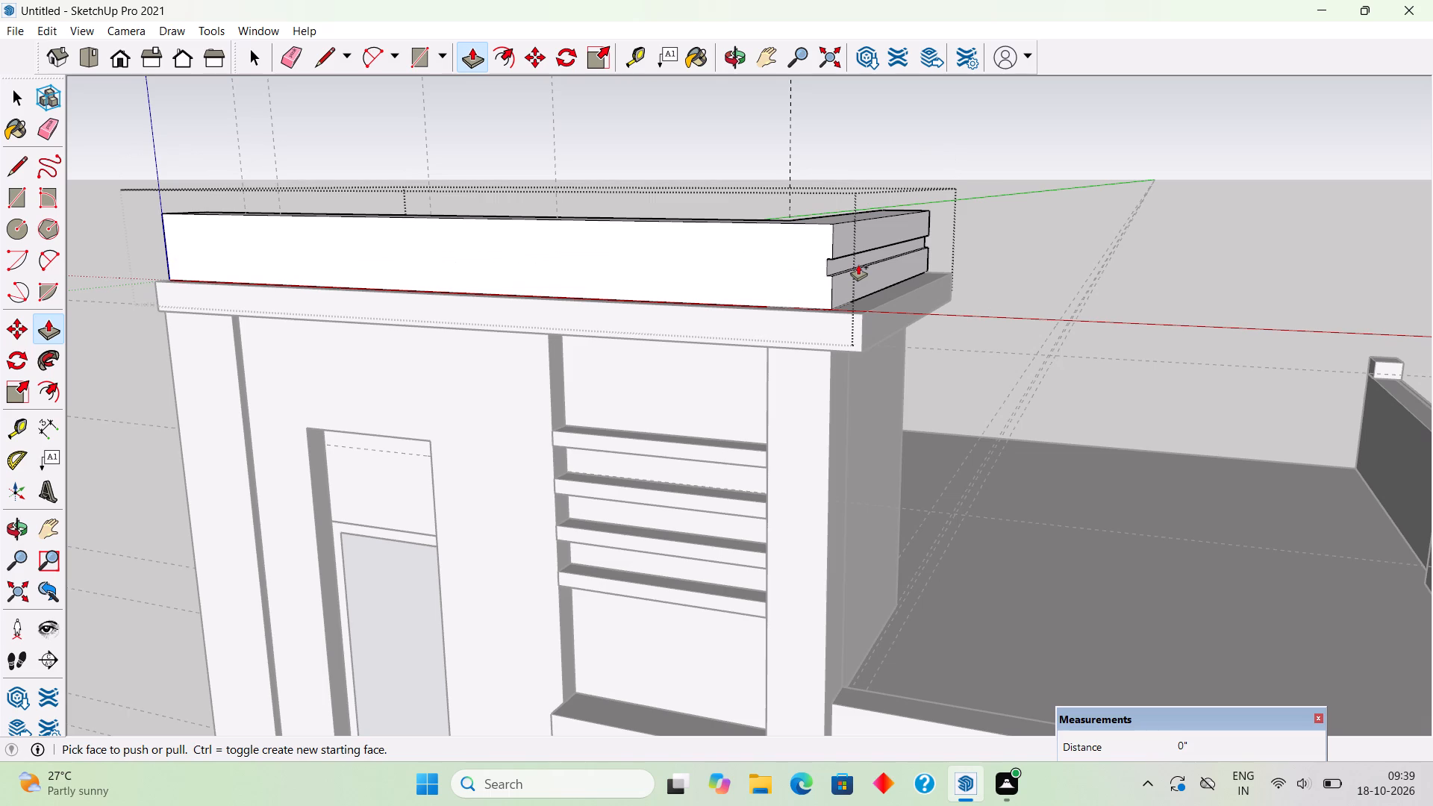
key("ctrl+z")
key("ctrl+z")
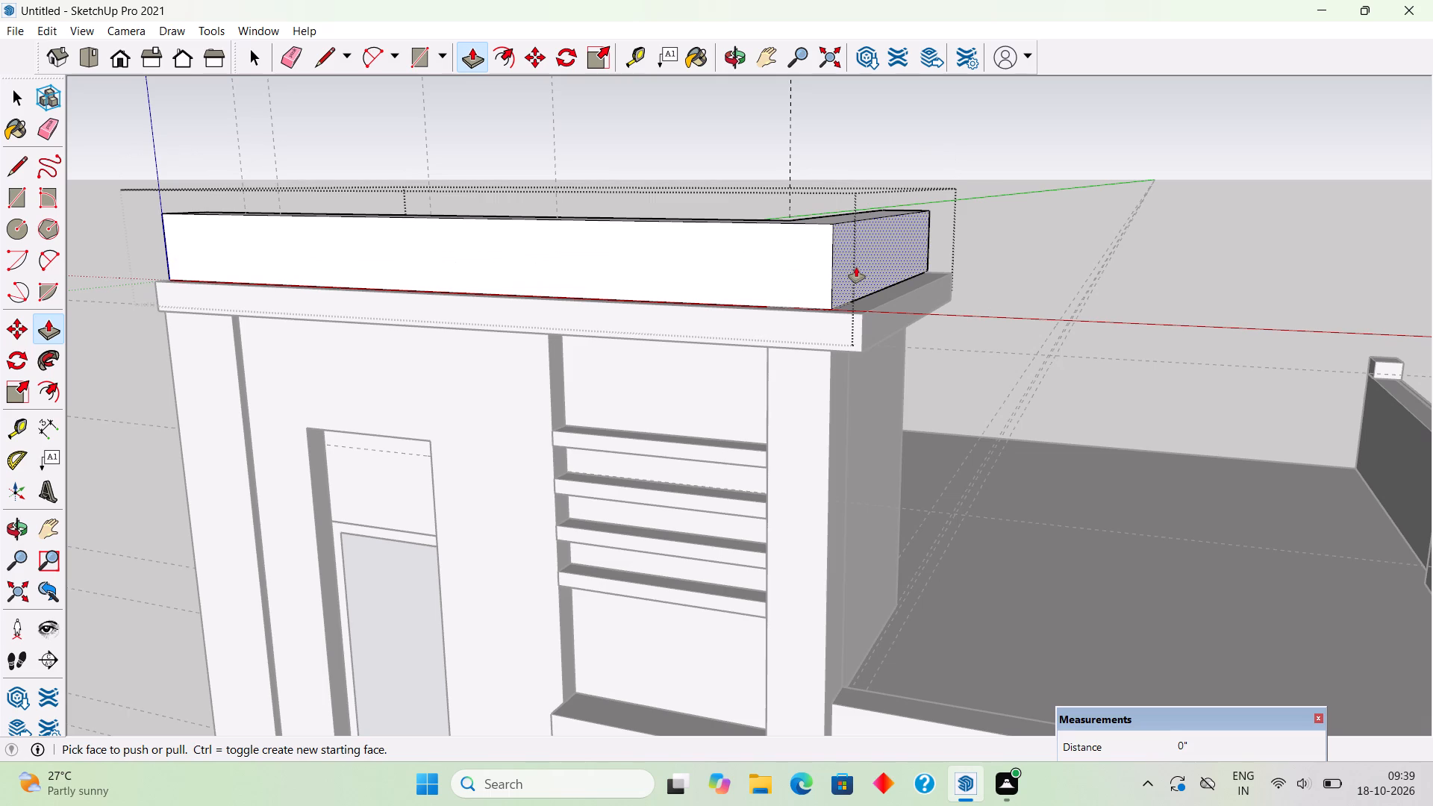
Lower the plain parapet's L-shaped top face by 8".
middle_click_drag(846, 202, 834, 222)
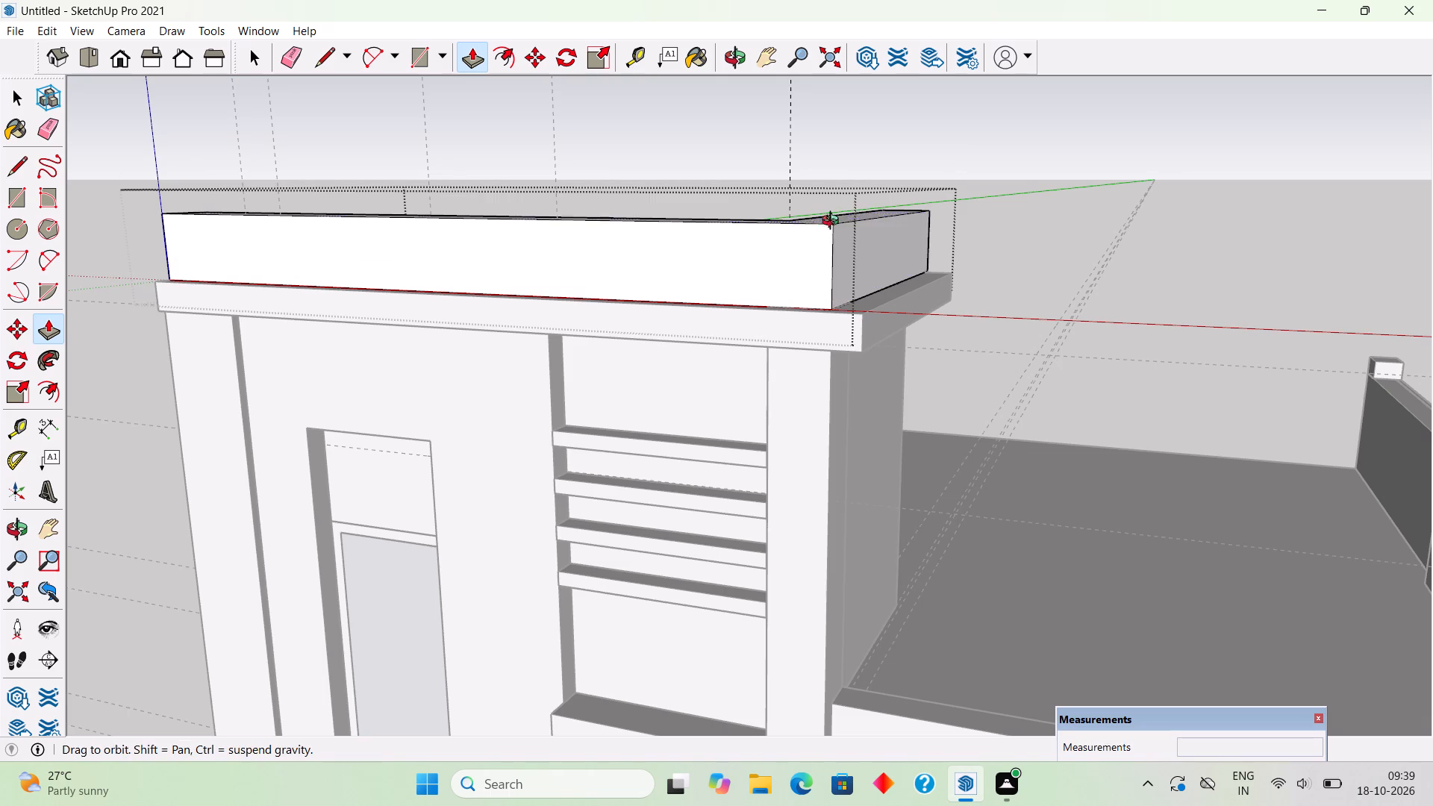
middle_click_drag(834, 222, 815, 268)
scroll(813, 272, "up", 3)
left_click(813, 274)
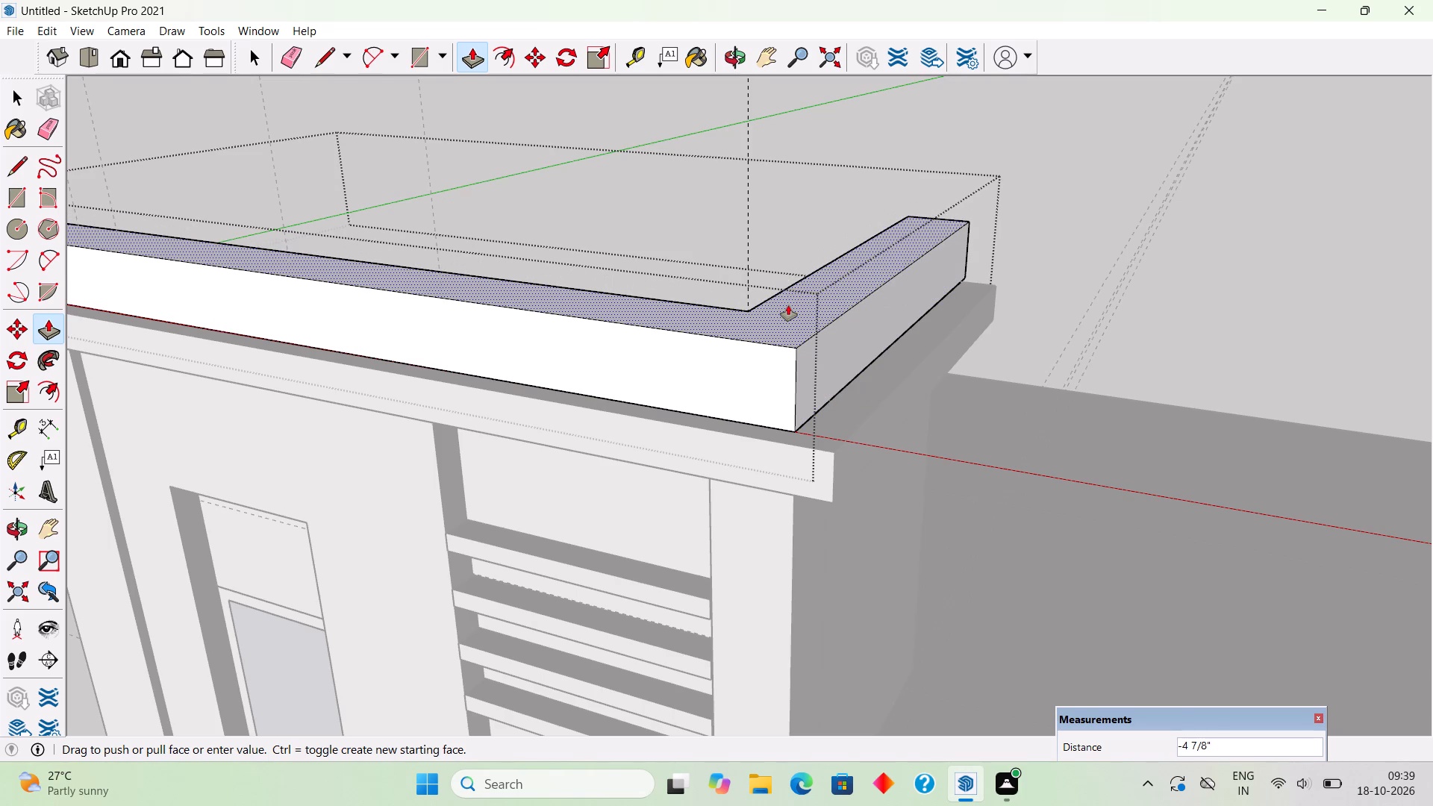
type("8\"")
key("Return")
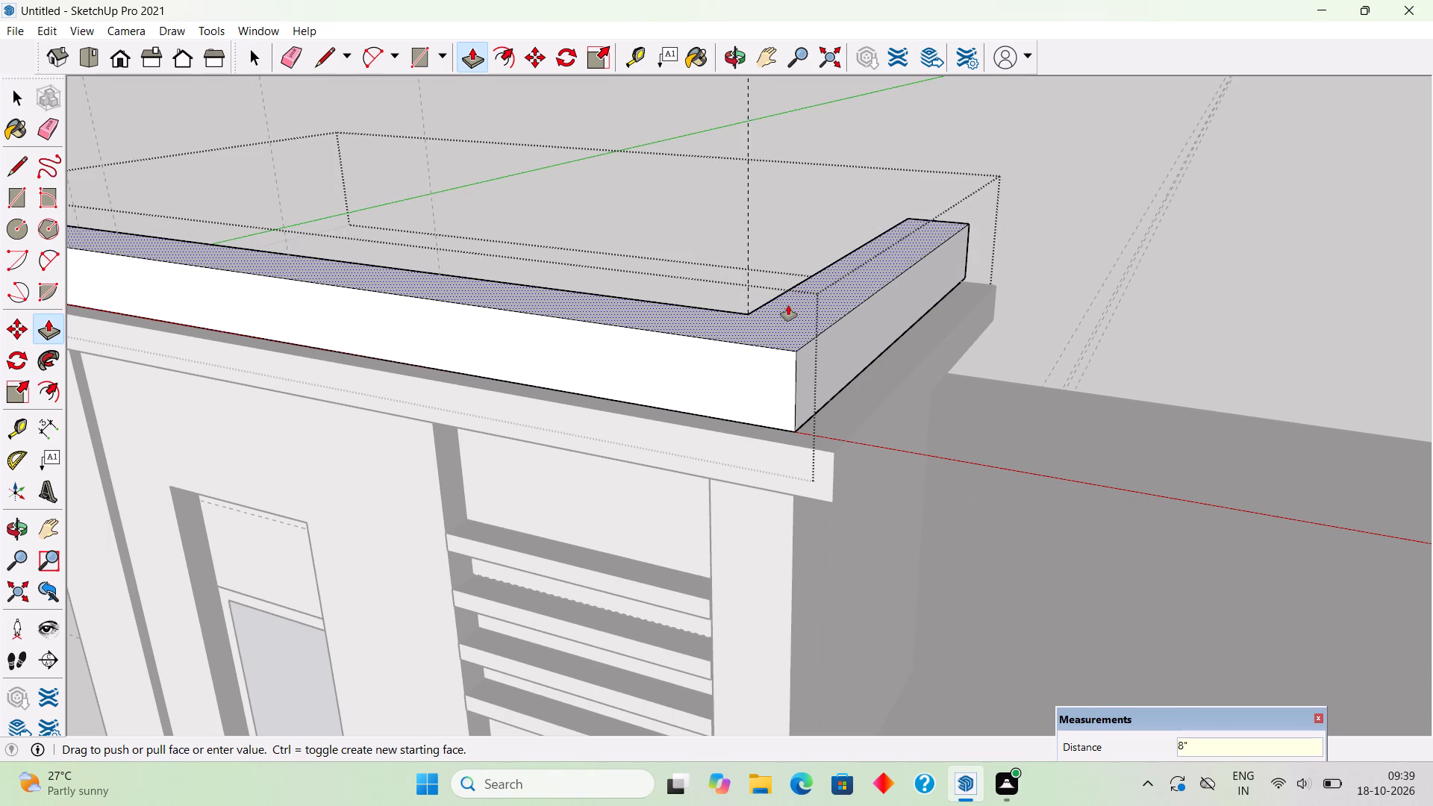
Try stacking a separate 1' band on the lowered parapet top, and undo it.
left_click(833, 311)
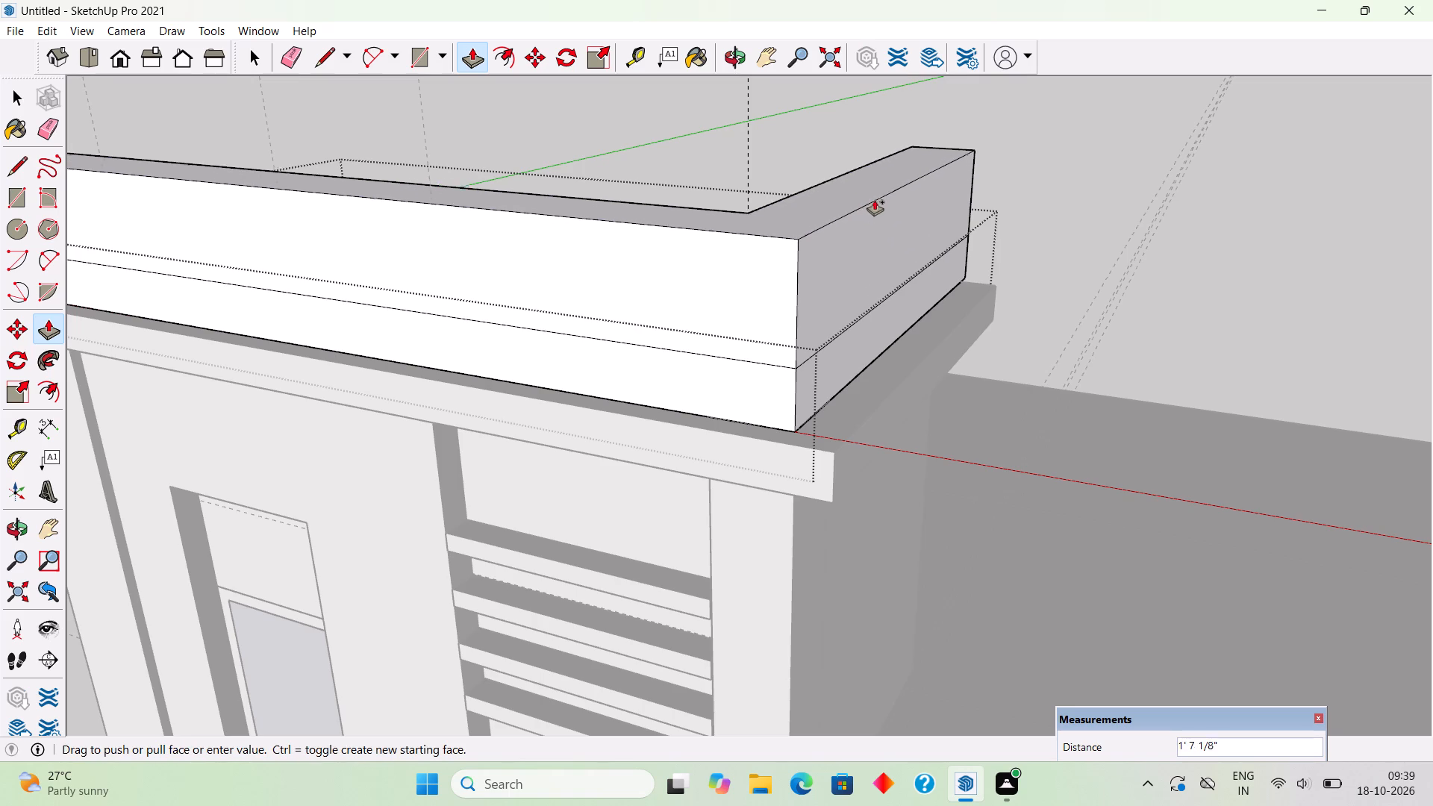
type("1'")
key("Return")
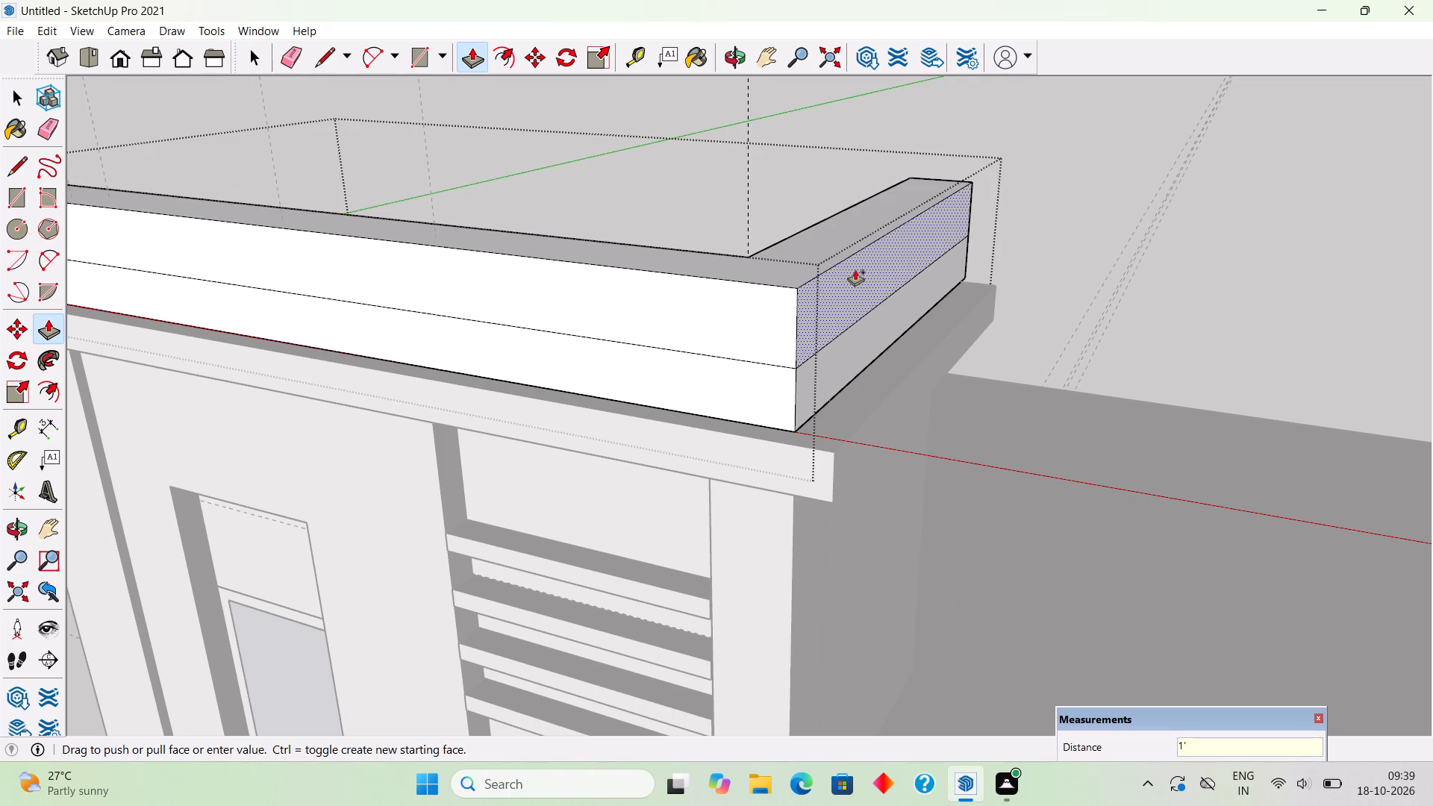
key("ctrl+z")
Lower the parapet's L-shaped top face by another 3".
left_click(843, 292)
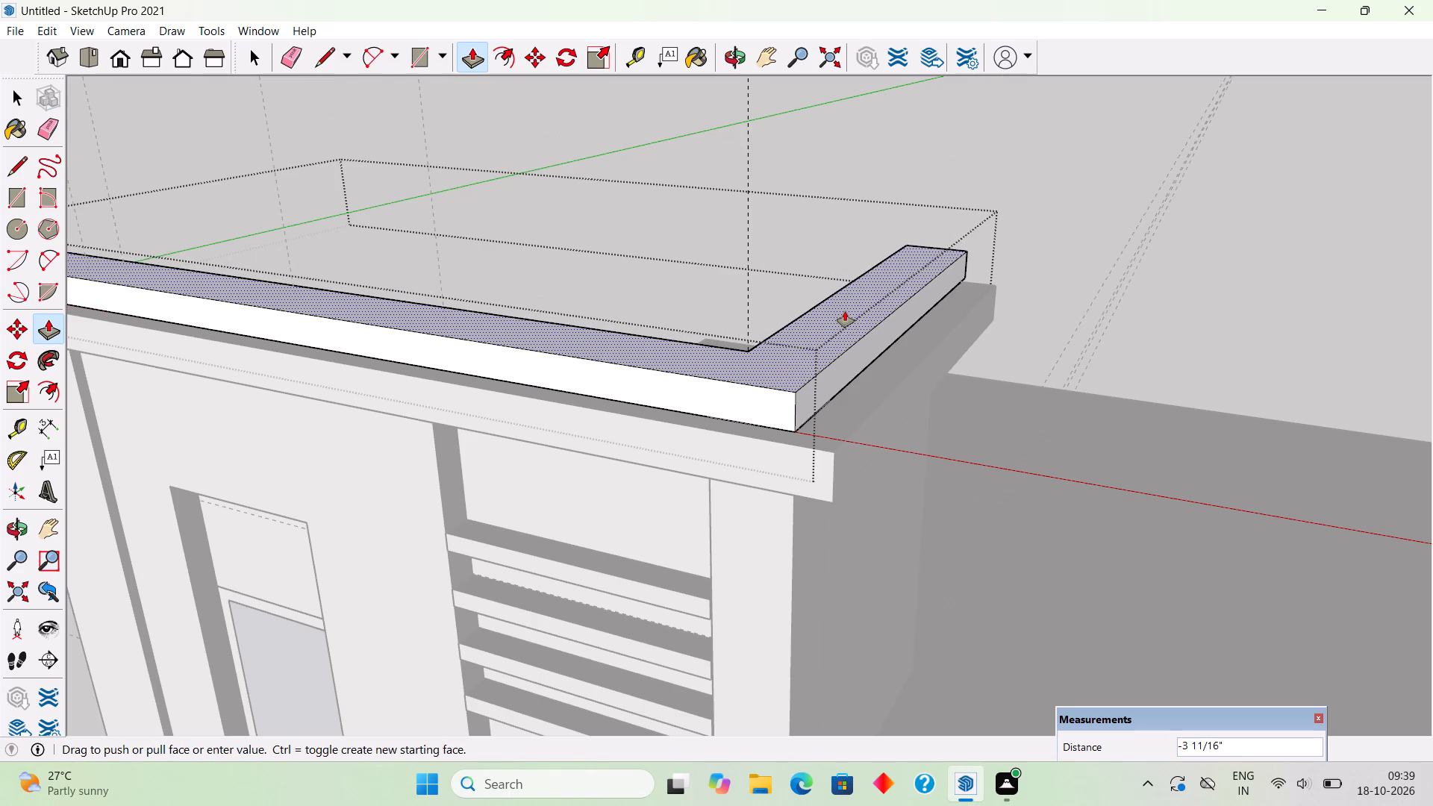
type("3\"")
key("Return")
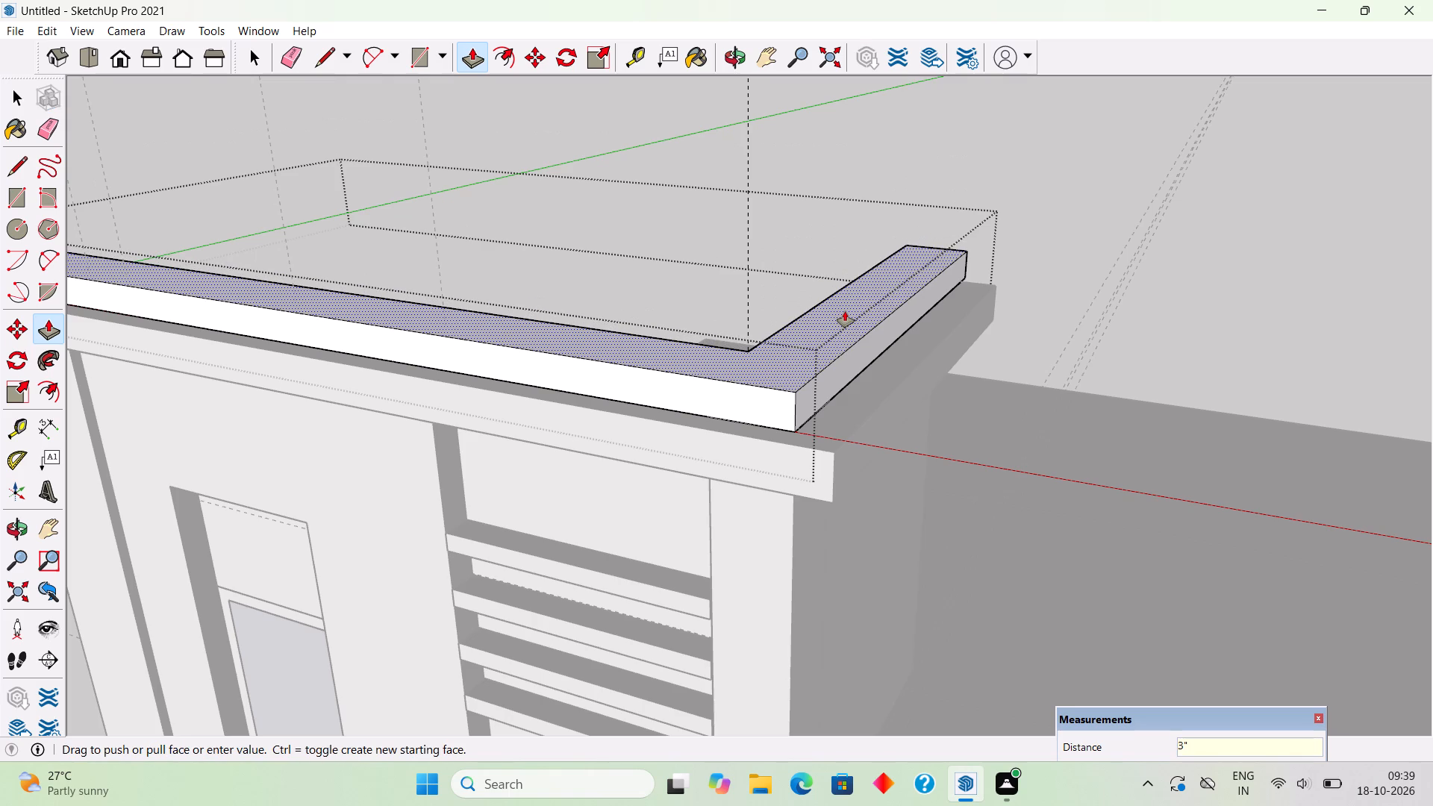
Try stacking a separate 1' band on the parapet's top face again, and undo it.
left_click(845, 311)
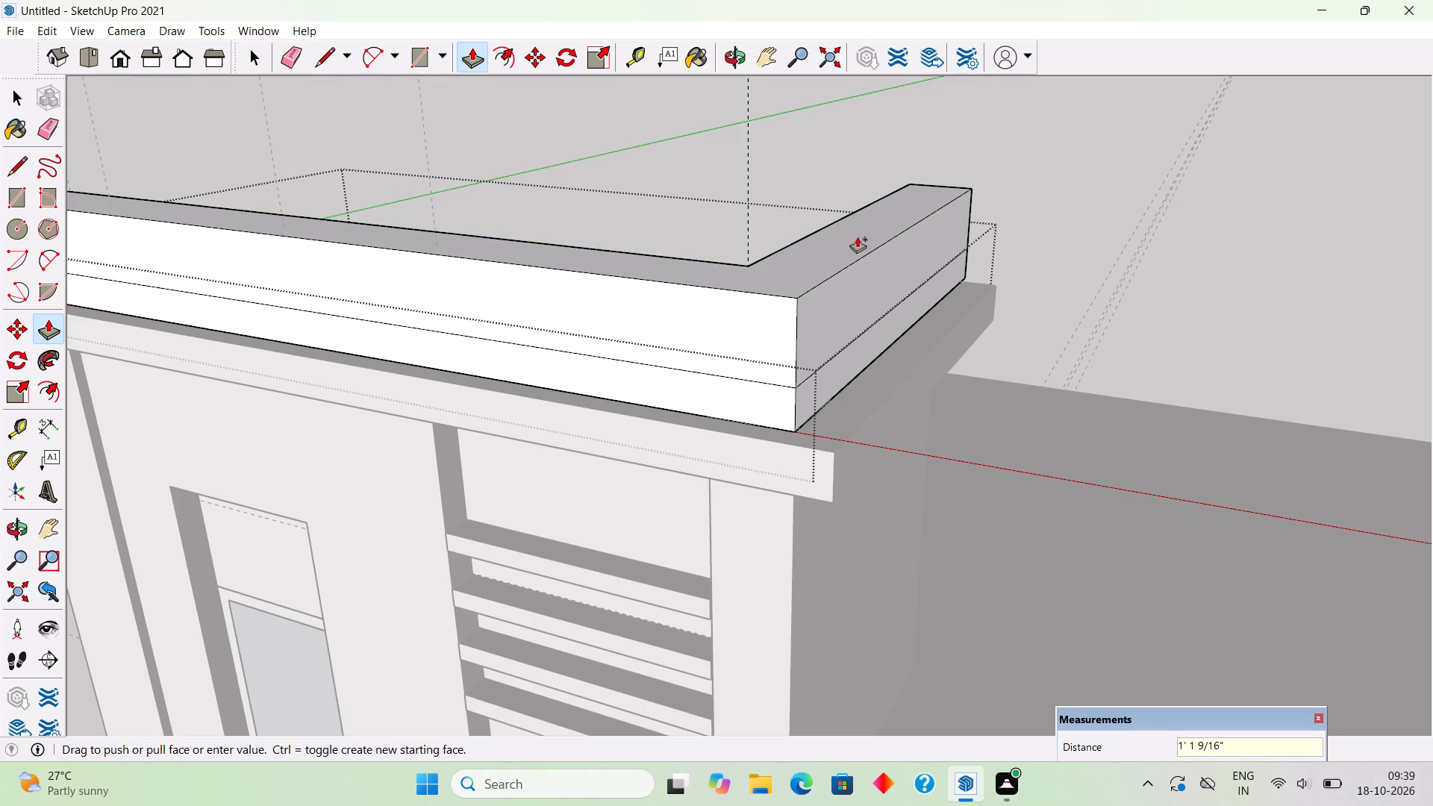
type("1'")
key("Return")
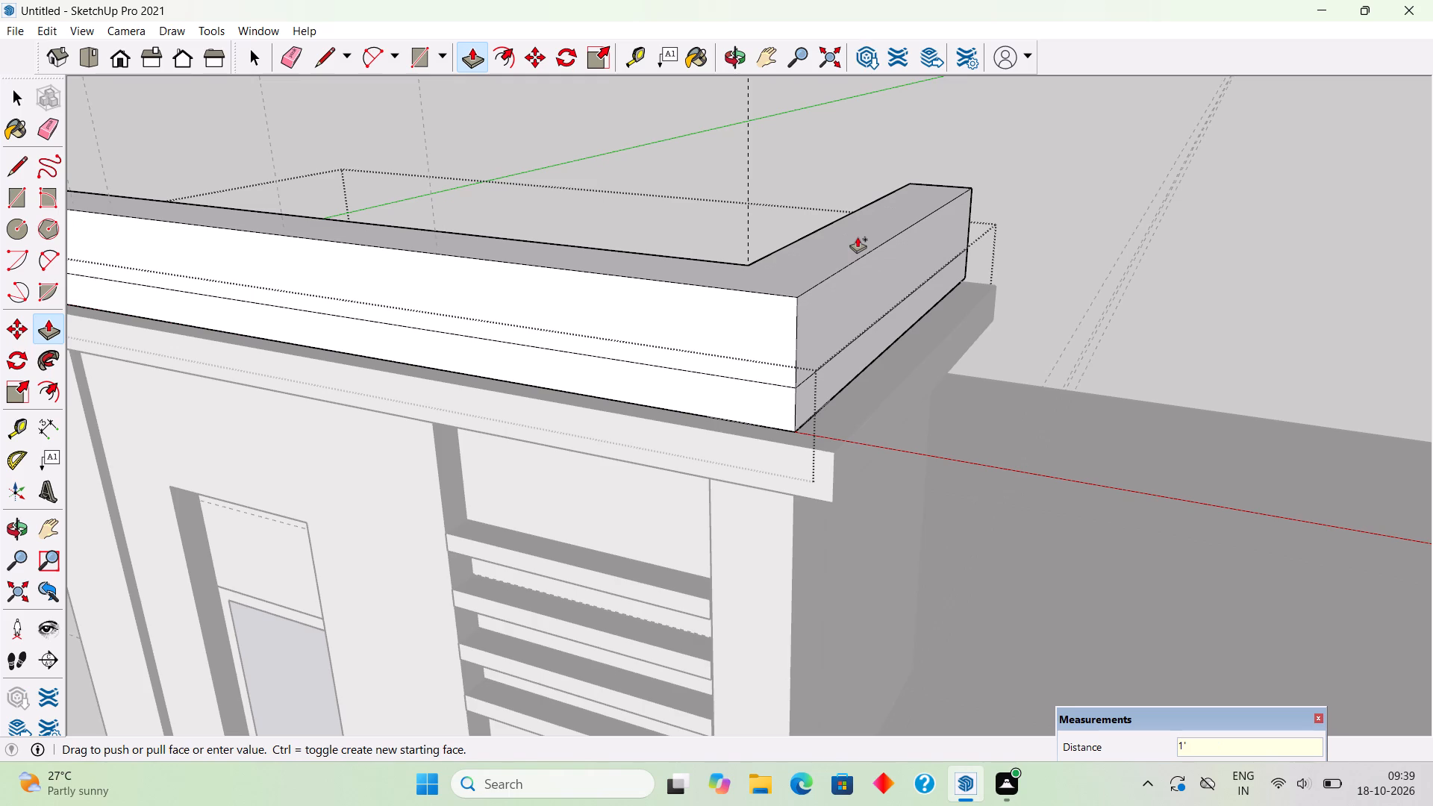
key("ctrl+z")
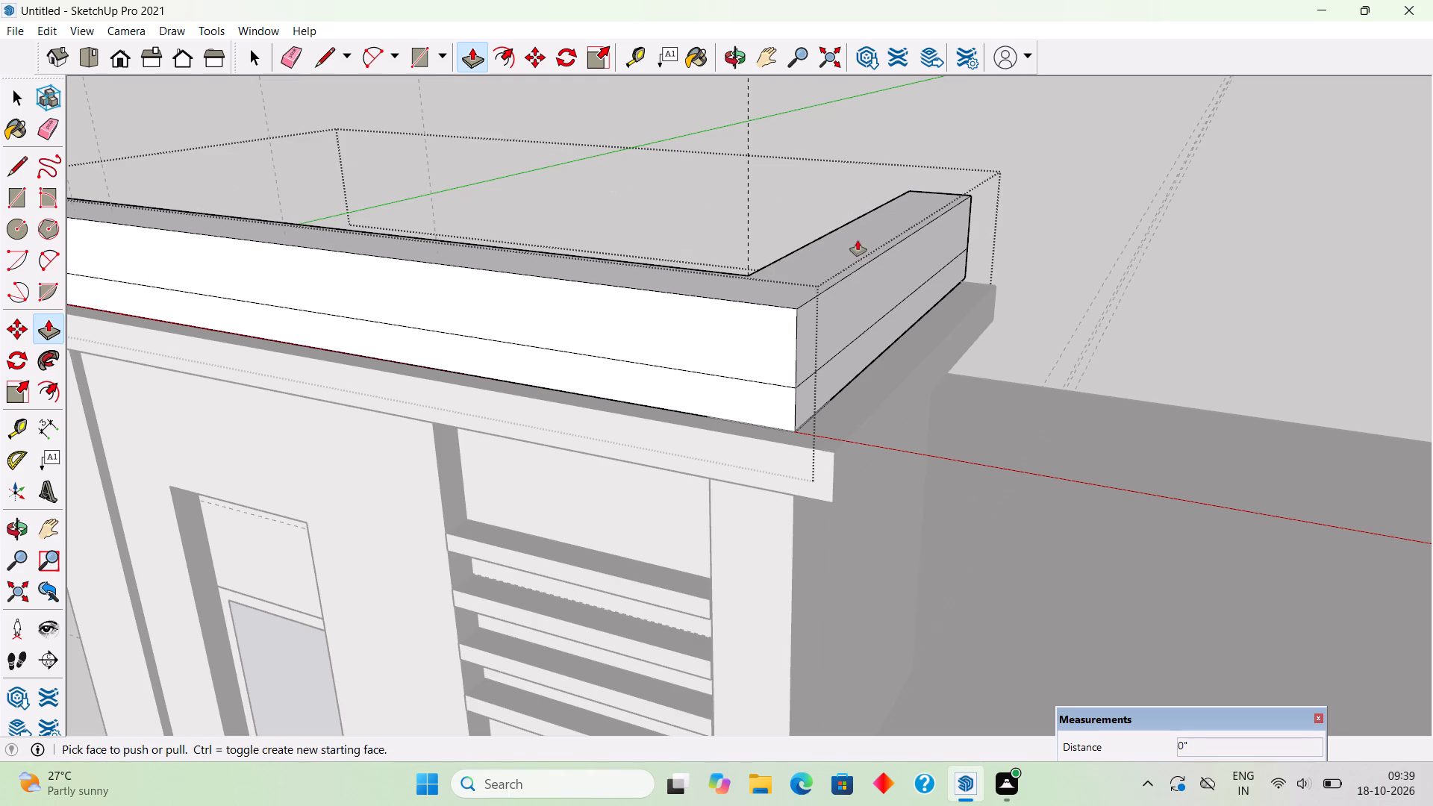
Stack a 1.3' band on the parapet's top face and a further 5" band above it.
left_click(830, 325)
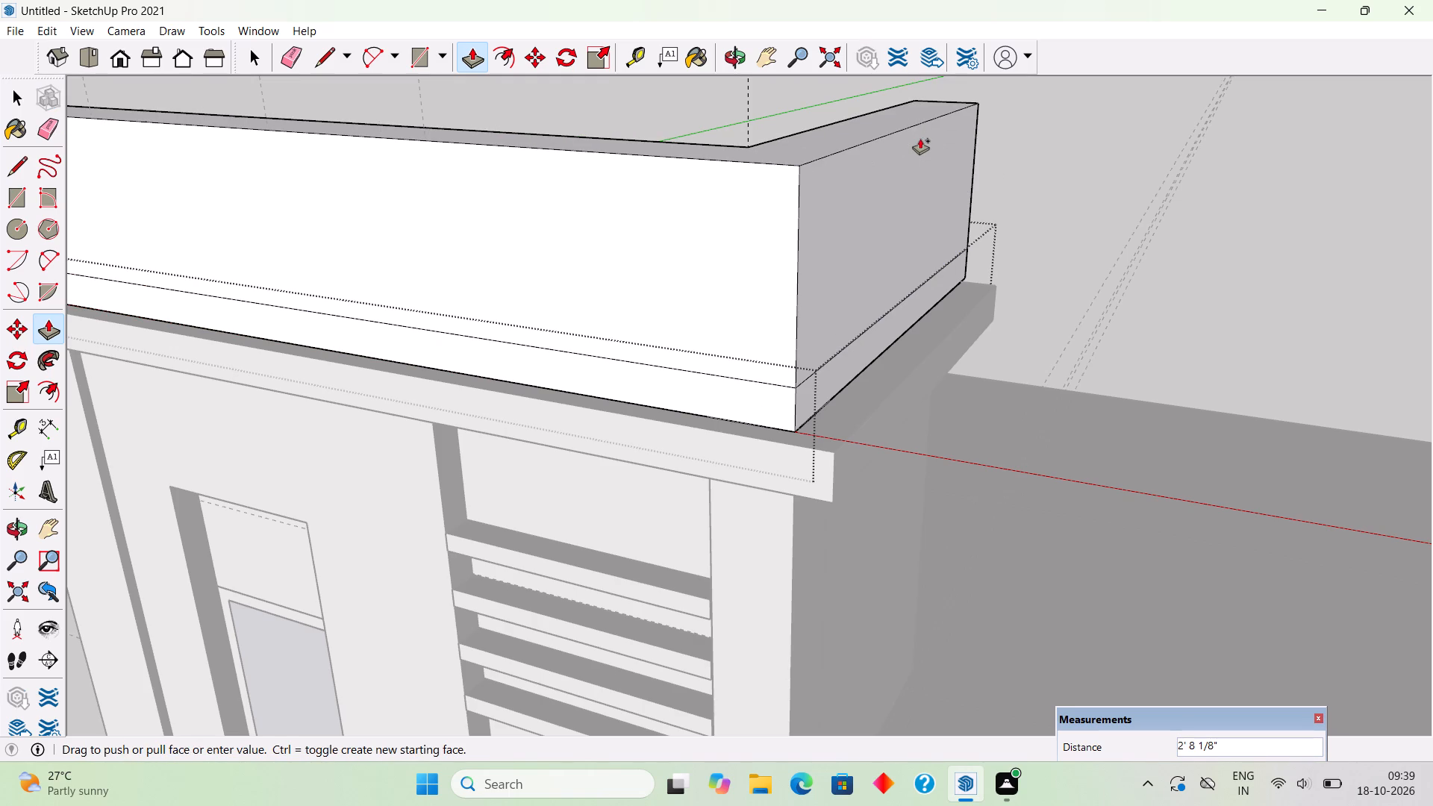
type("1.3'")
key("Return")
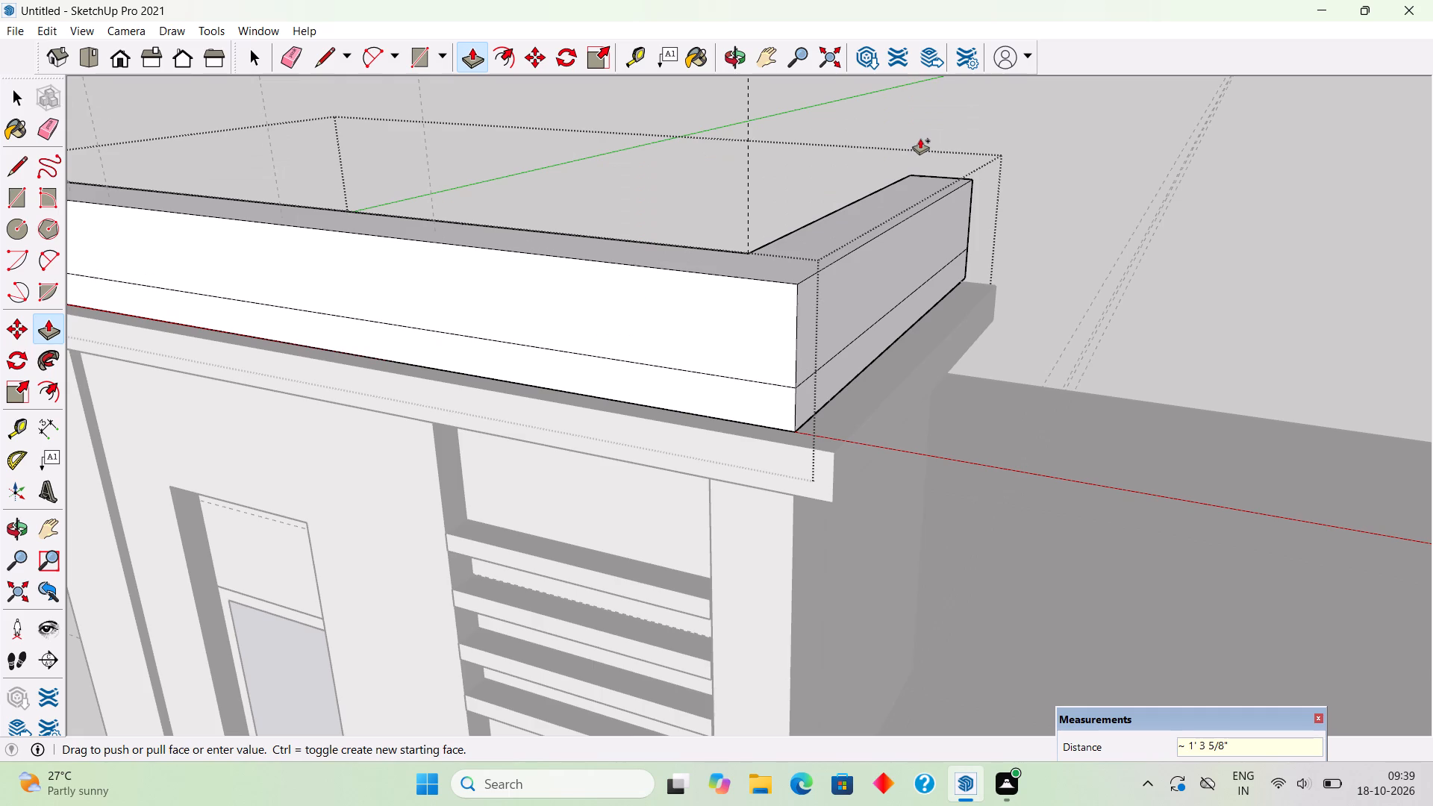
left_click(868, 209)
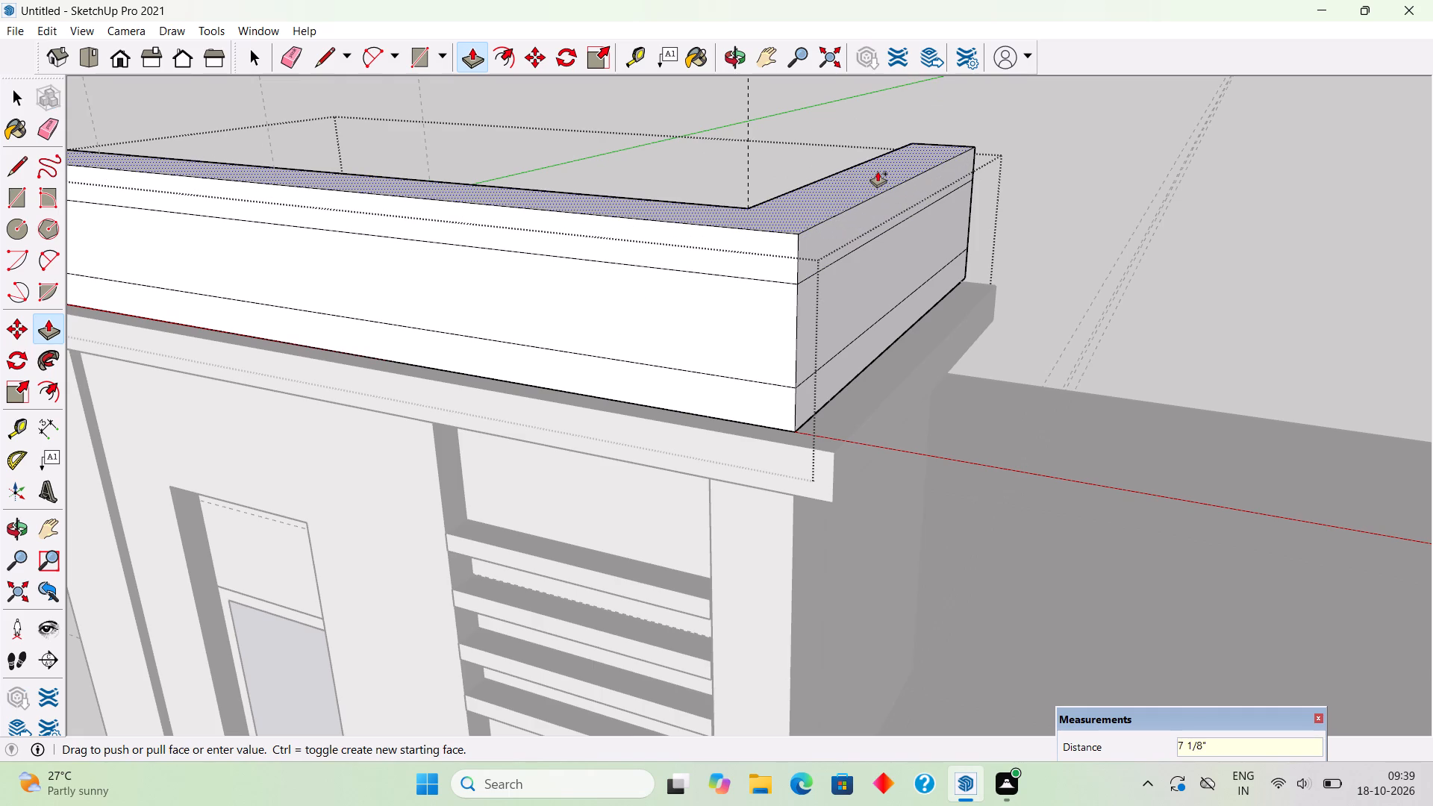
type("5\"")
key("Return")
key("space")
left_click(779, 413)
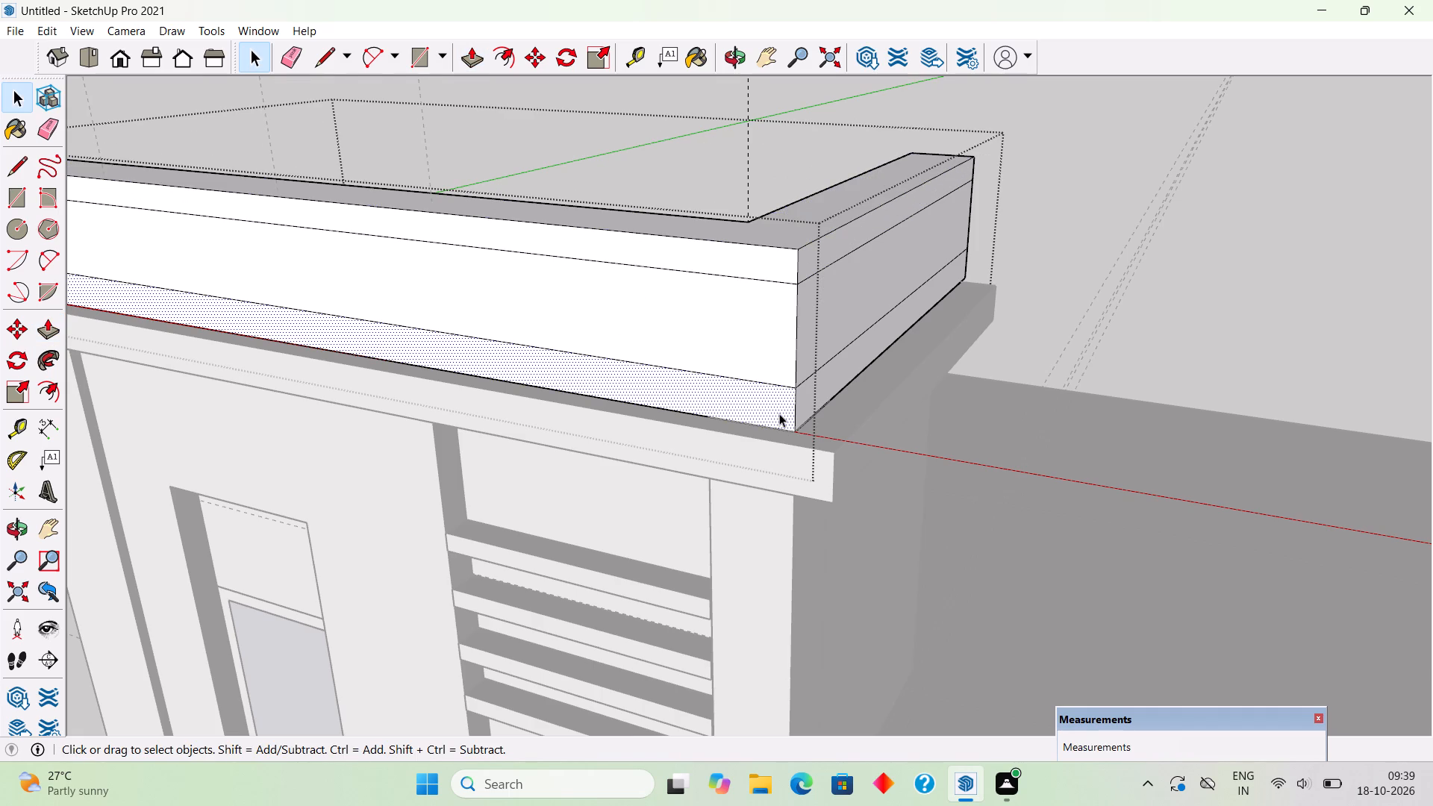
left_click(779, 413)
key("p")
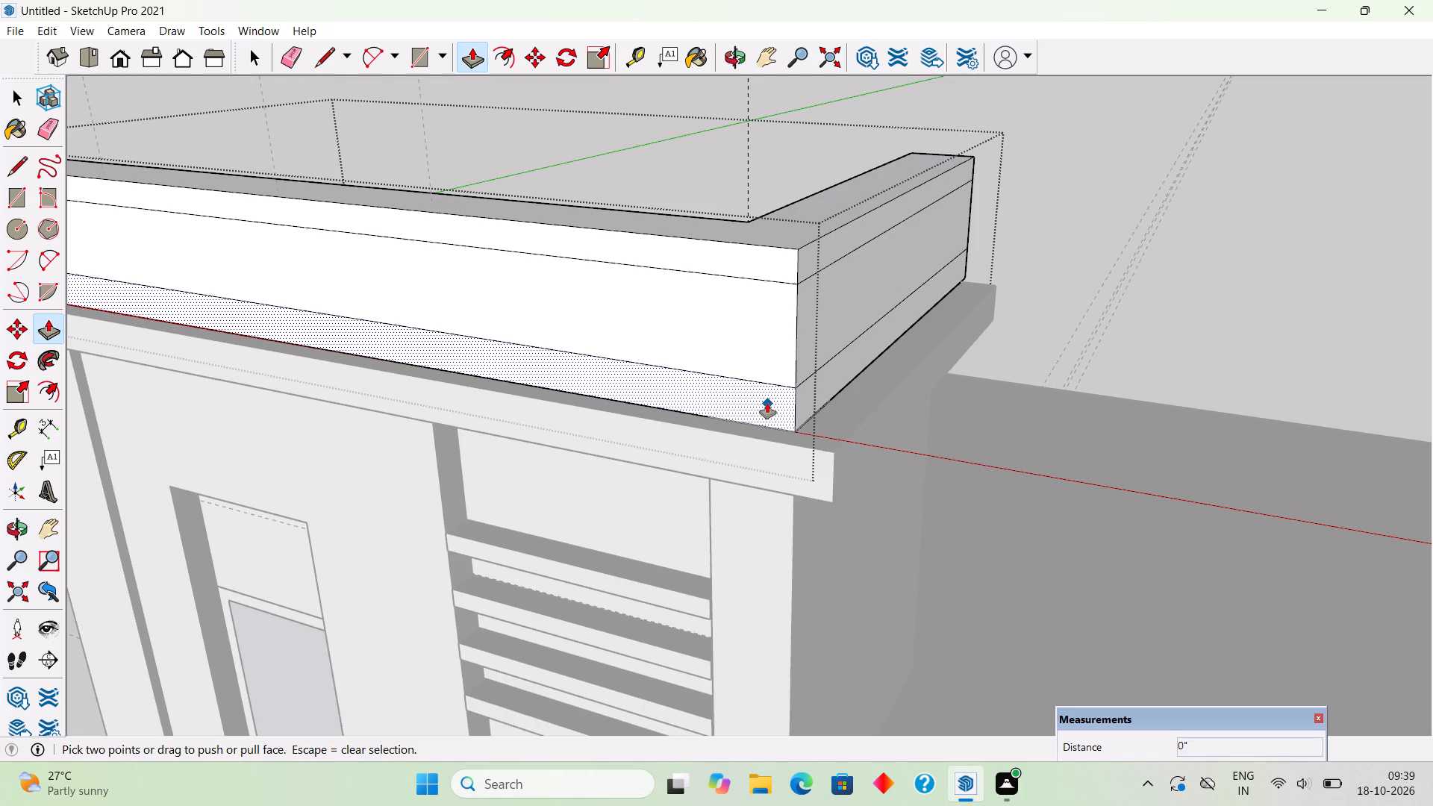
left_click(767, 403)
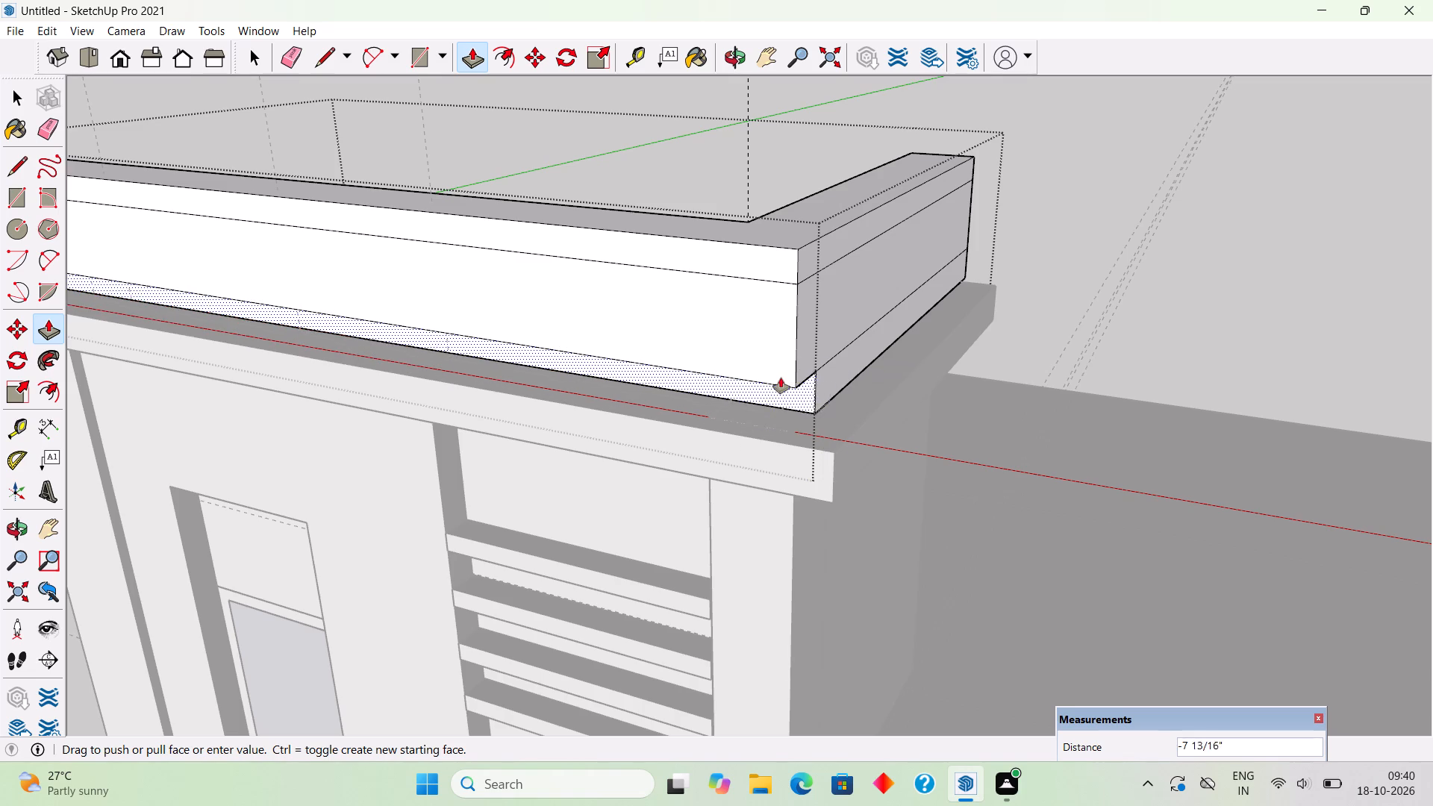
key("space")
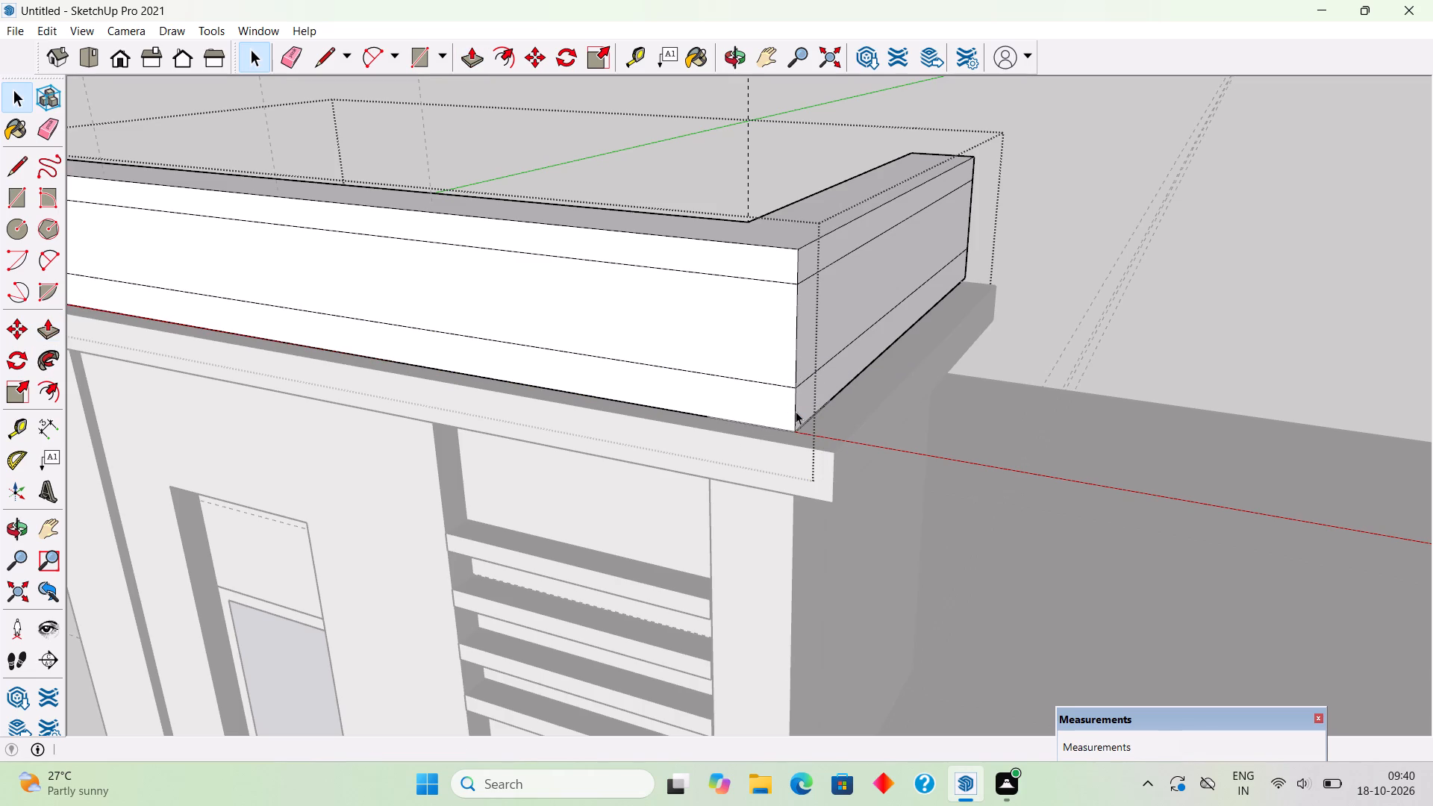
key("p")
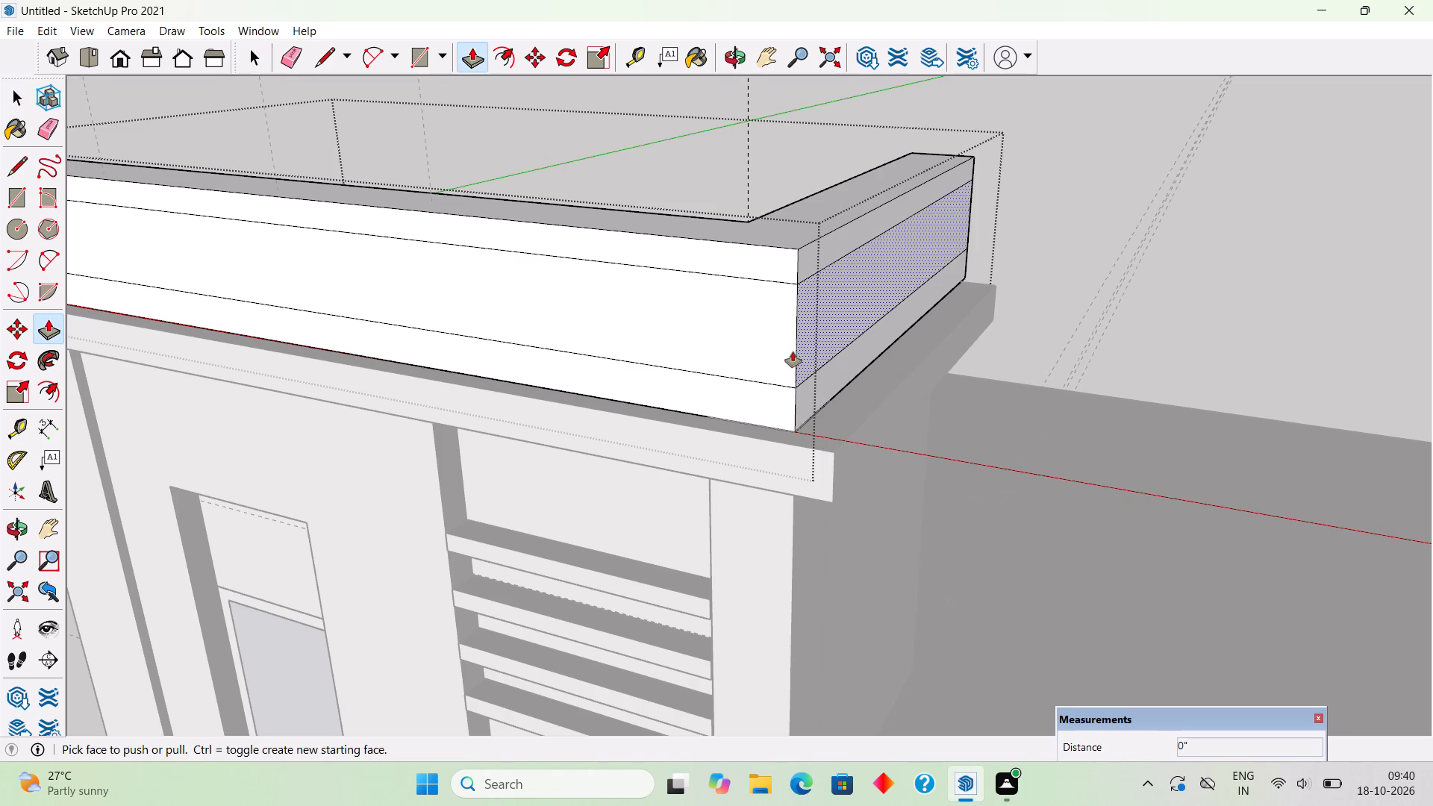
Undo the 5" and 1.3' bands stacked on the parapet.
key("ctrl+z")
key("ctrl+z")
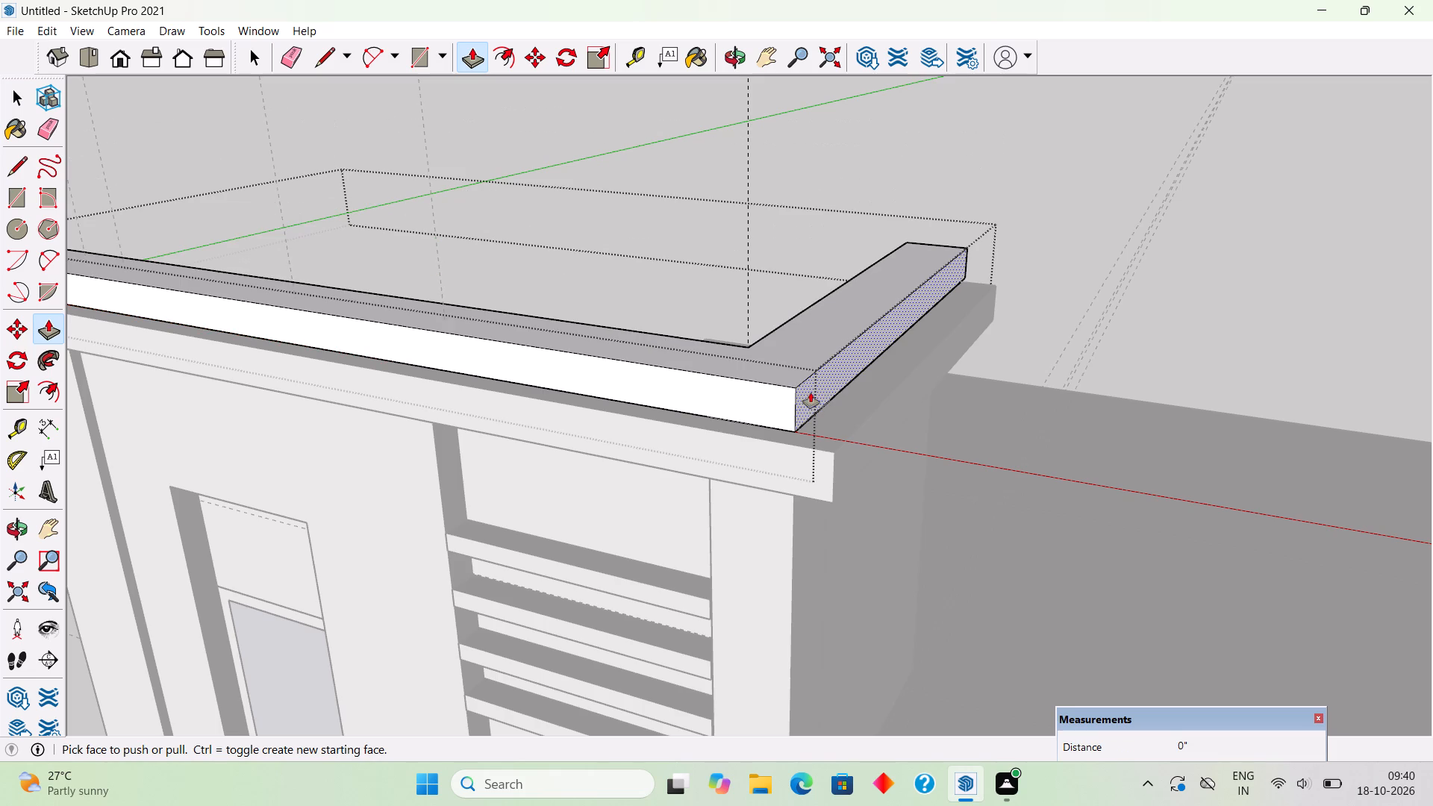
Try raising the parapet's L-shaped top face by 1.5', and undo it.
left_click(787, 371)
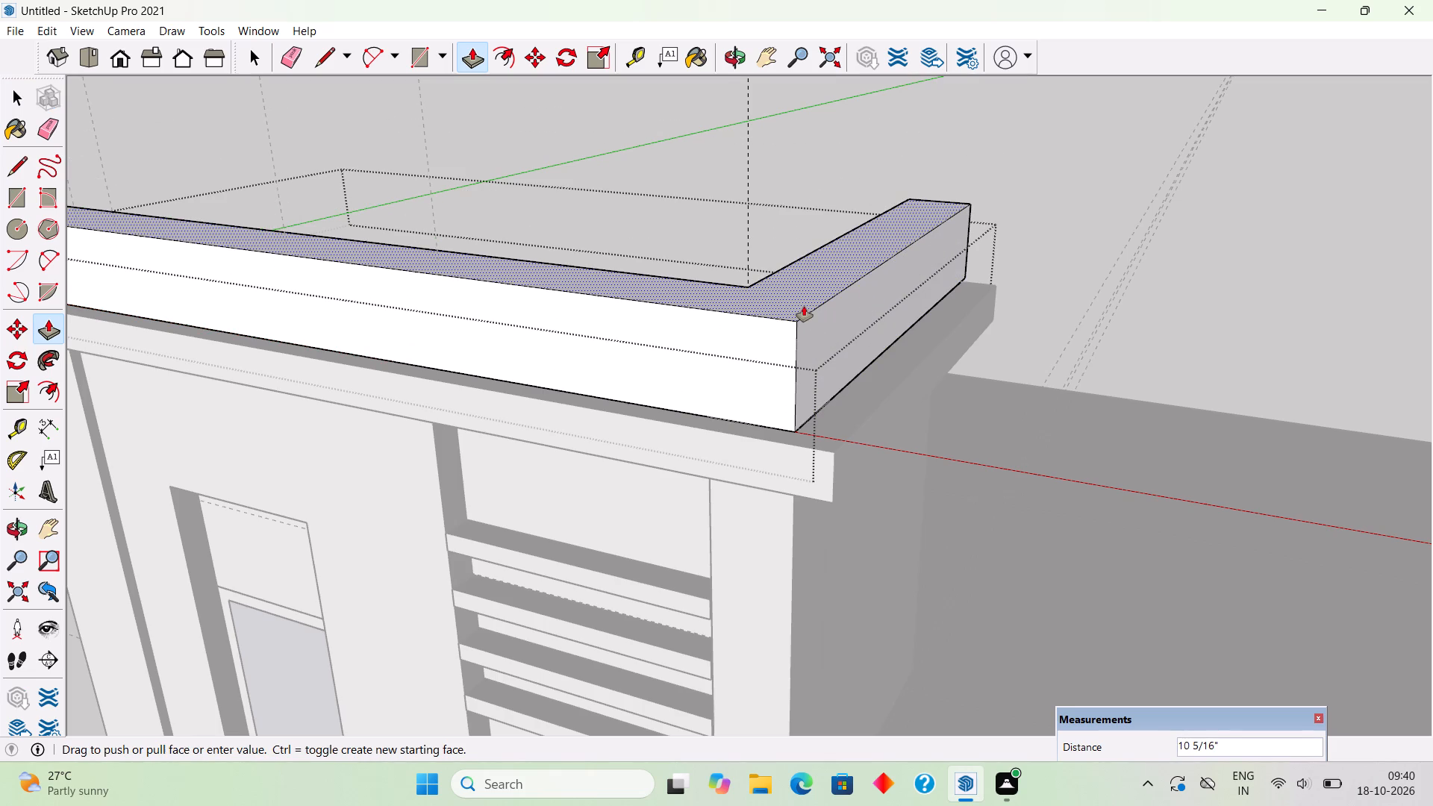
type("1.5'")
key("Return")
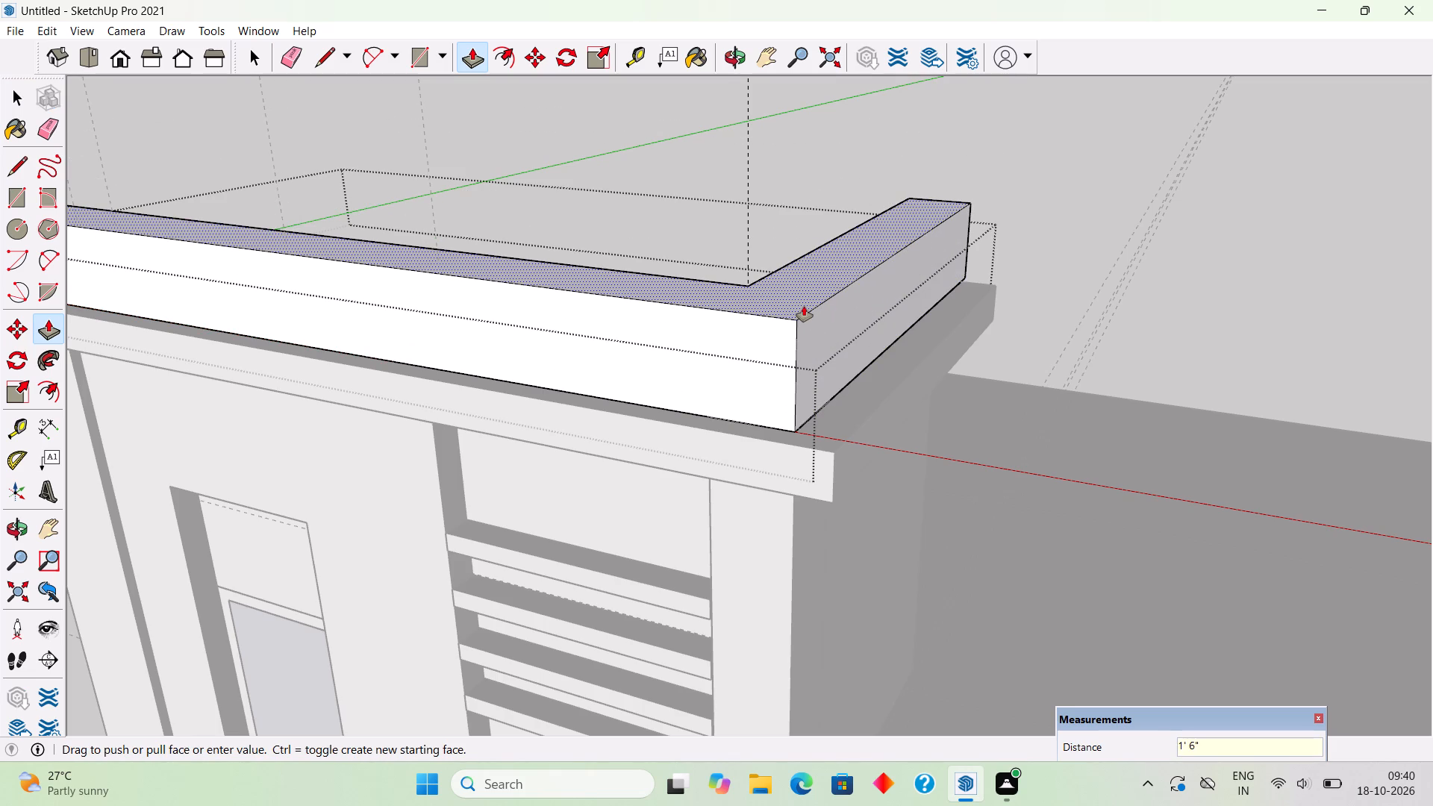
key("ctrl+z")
Raise the parapet's L-shaped top face by 1.3' without a dividing edge.
left_click(799, 334)
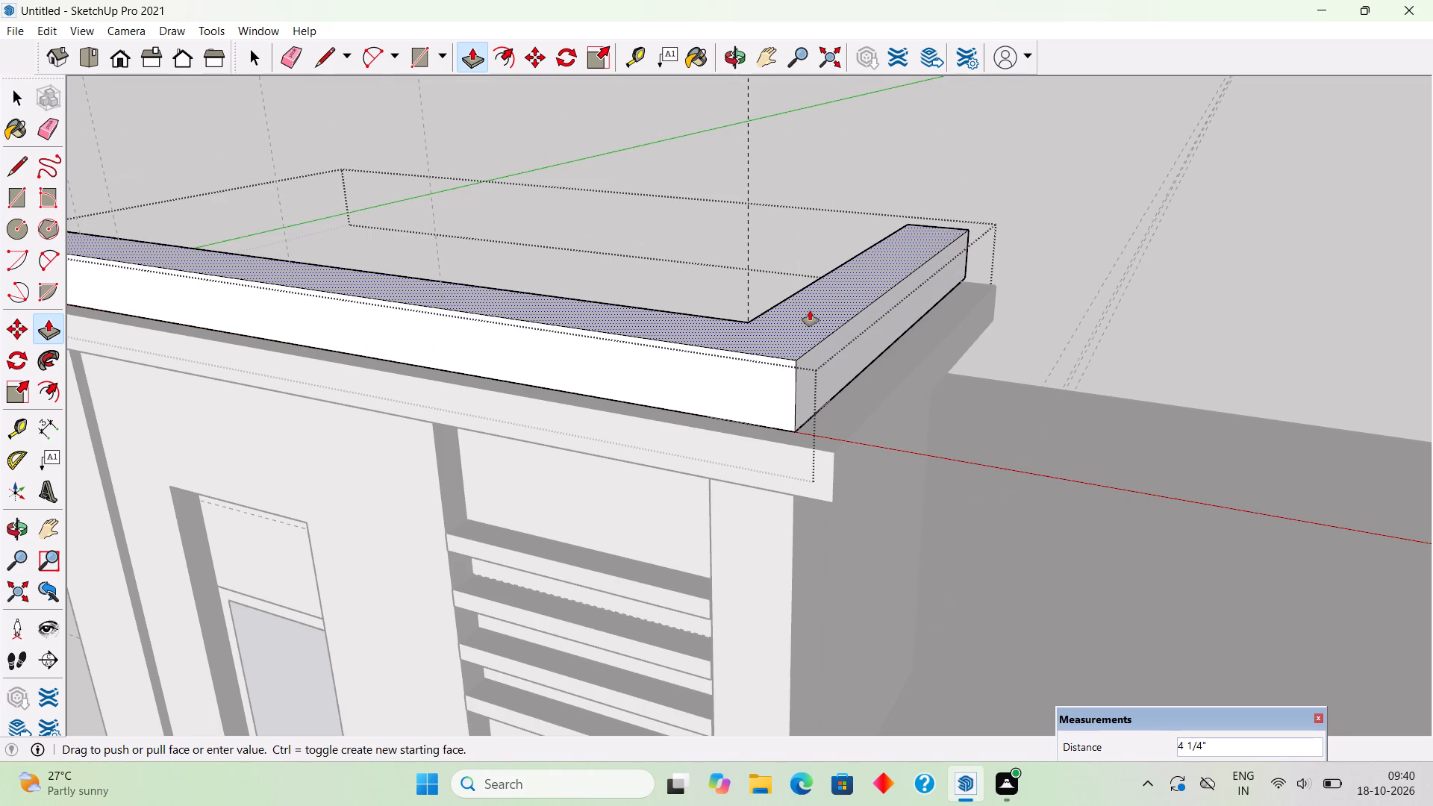
type("1.3'")
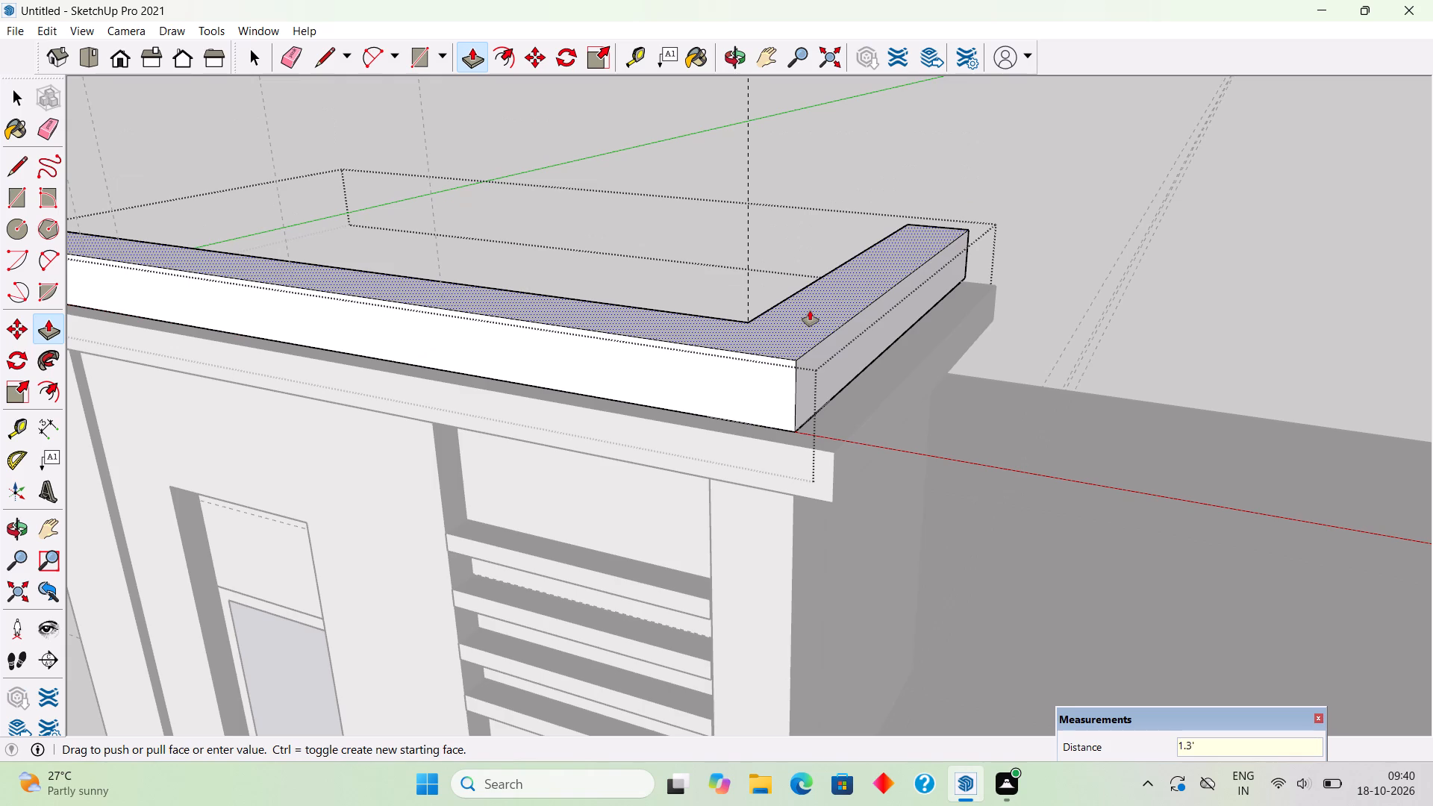
key("Return")
Lower the parapet's L-shaped top face by 2".
left_click(792, 275)
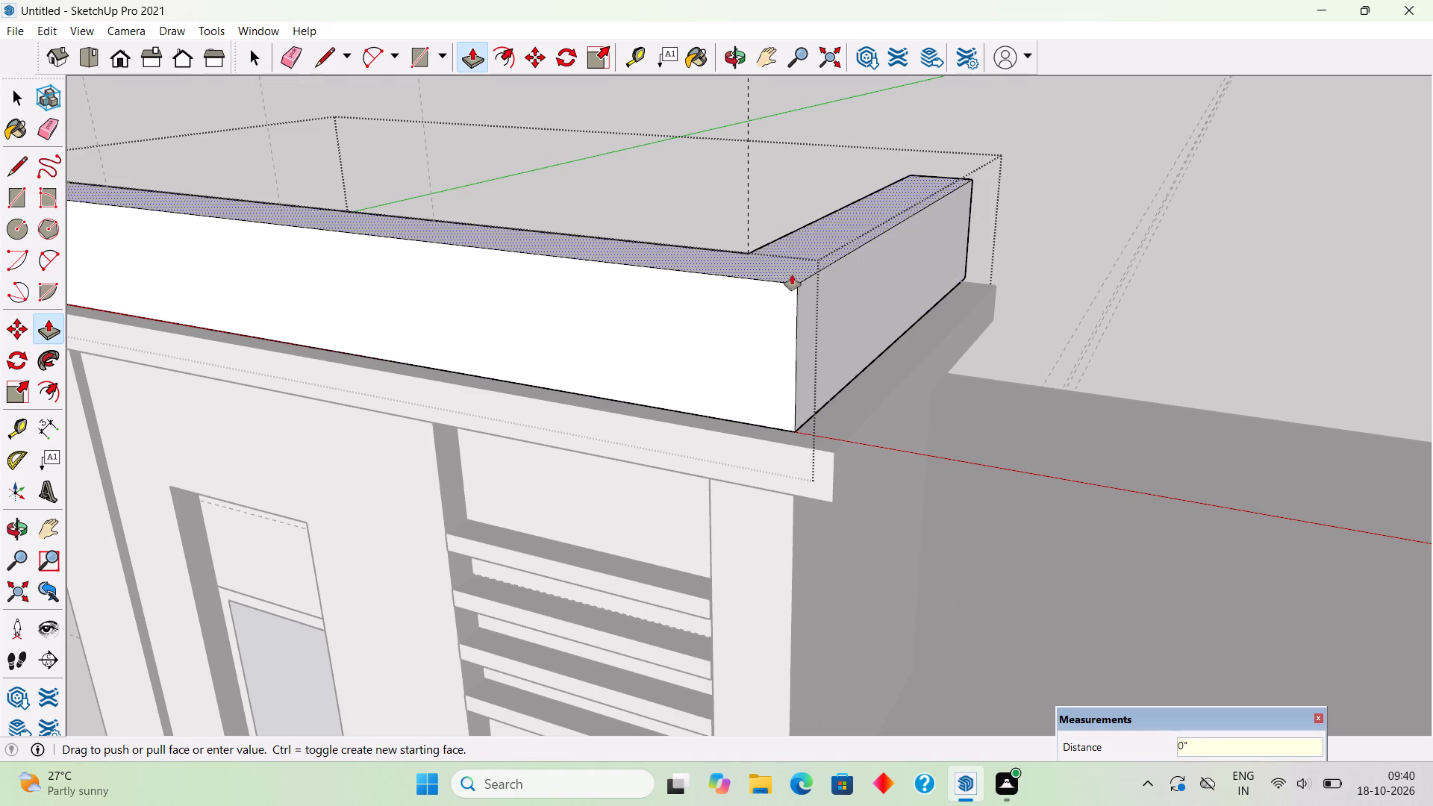
type("2\"")
key("Return")
Start another upward pull of the parapet's L-shaped top face.
left_click(798, 284)
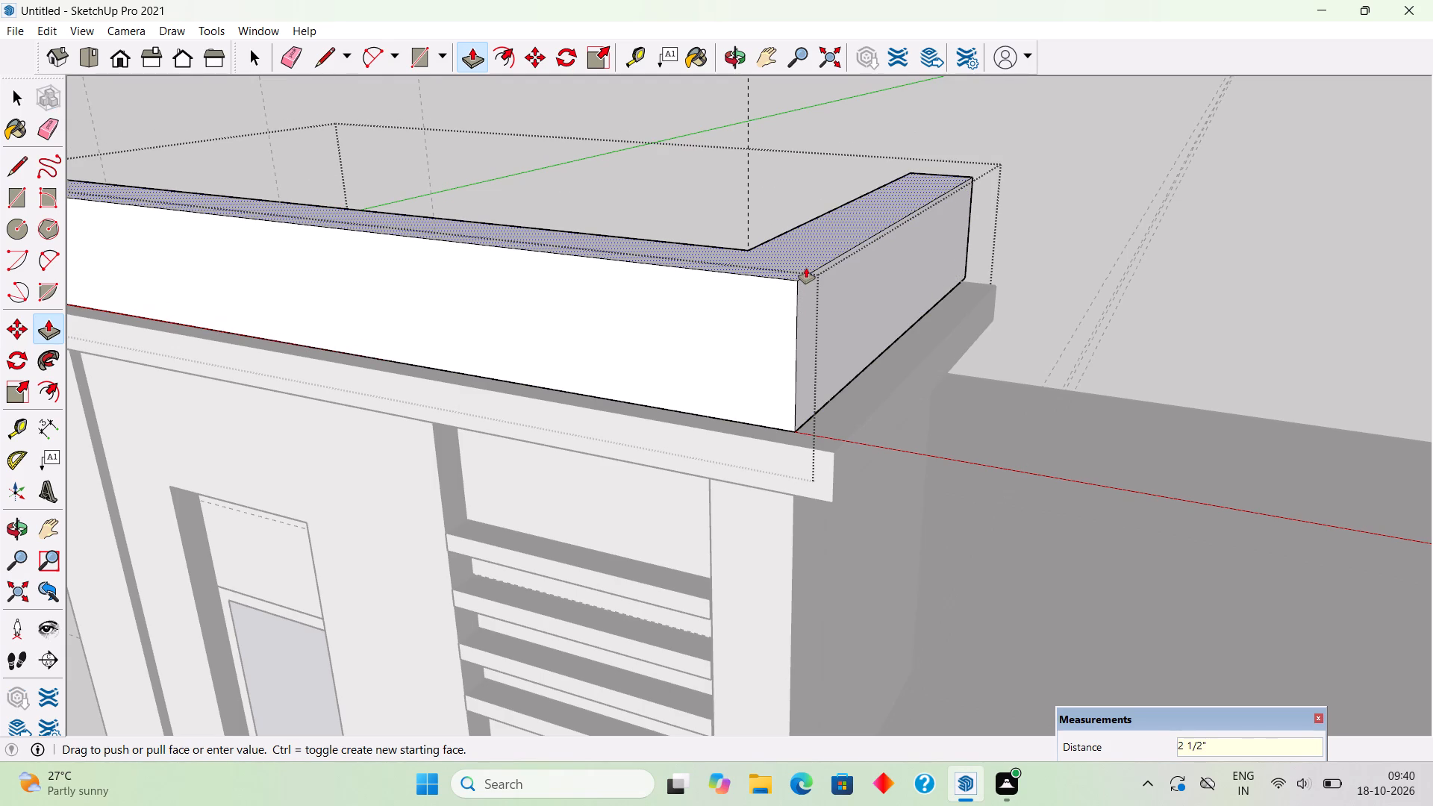
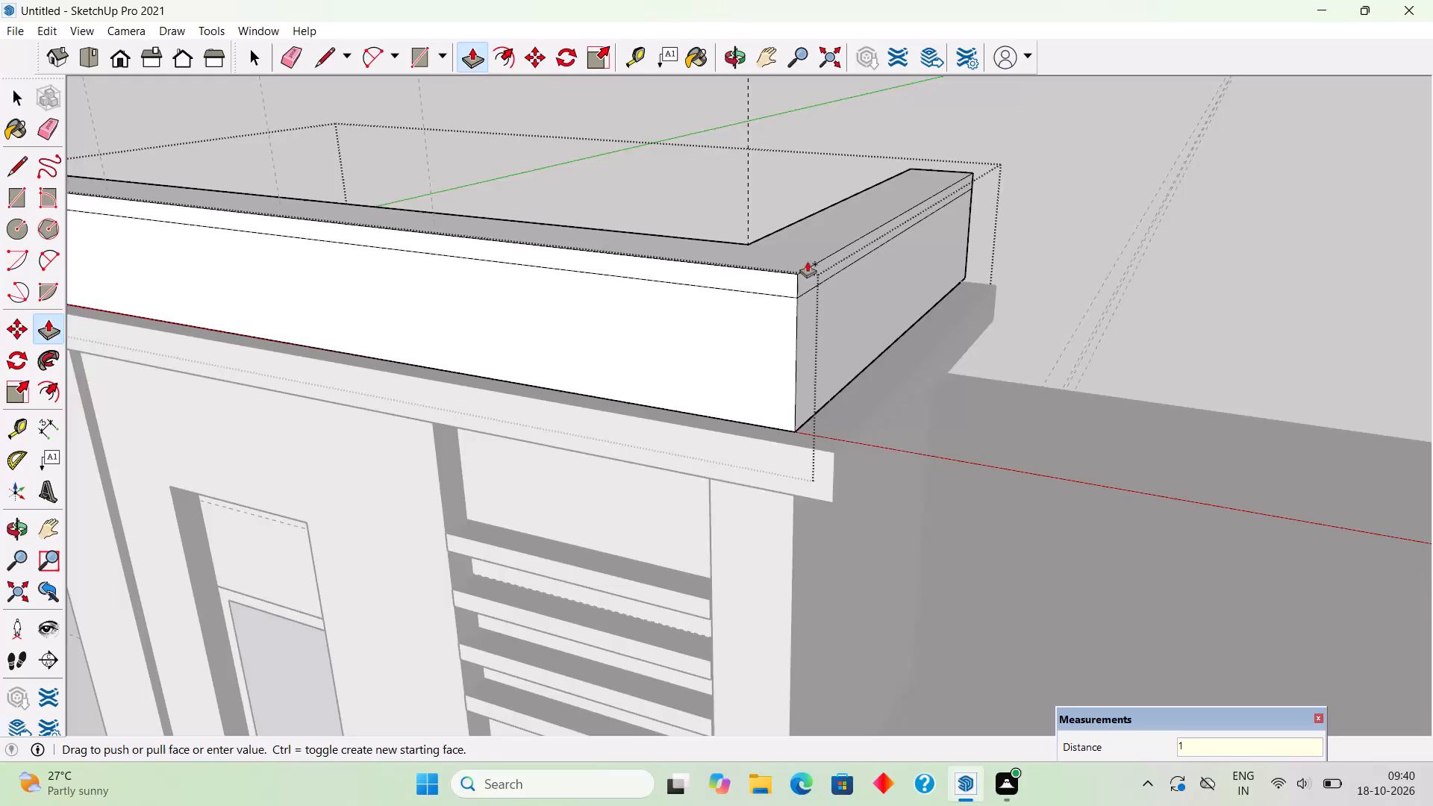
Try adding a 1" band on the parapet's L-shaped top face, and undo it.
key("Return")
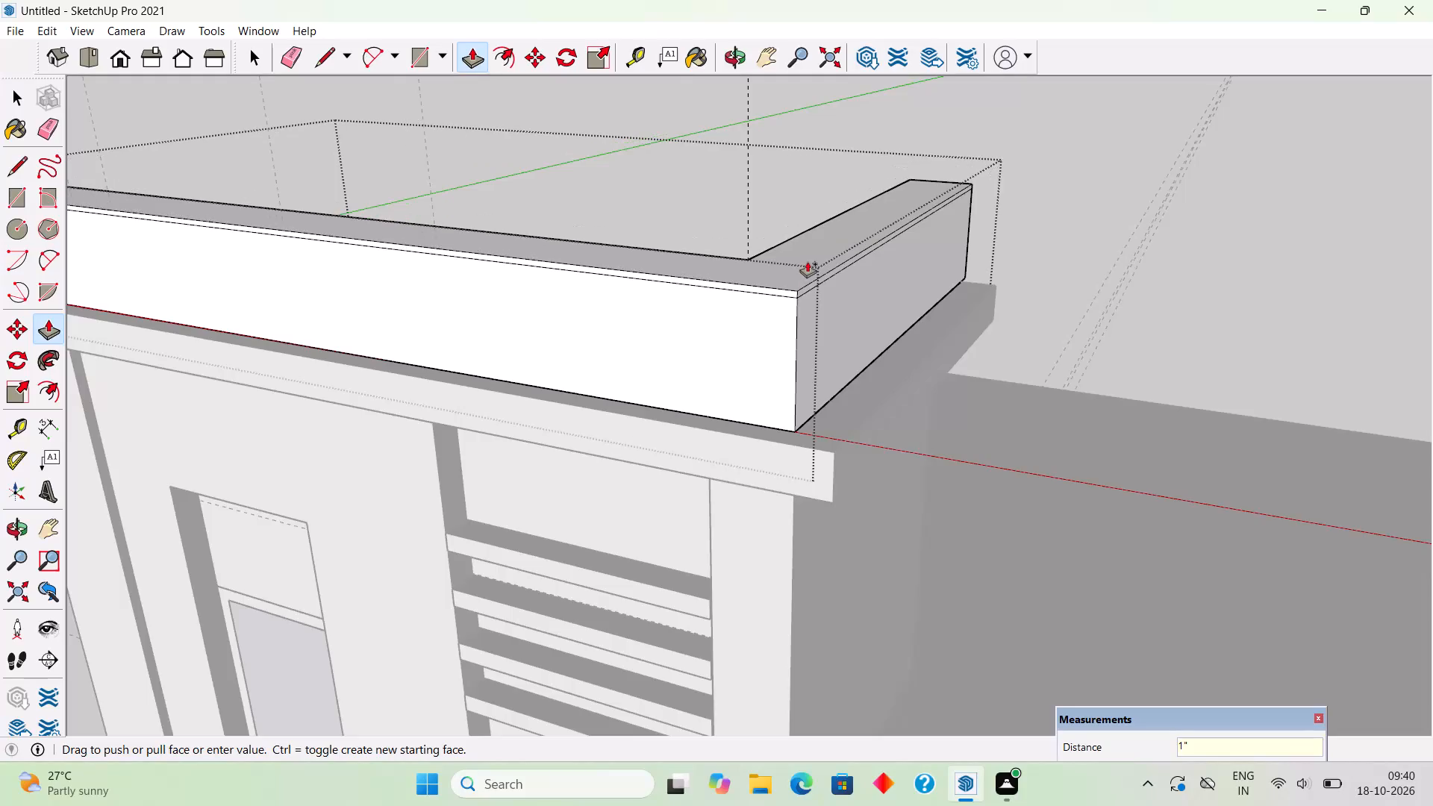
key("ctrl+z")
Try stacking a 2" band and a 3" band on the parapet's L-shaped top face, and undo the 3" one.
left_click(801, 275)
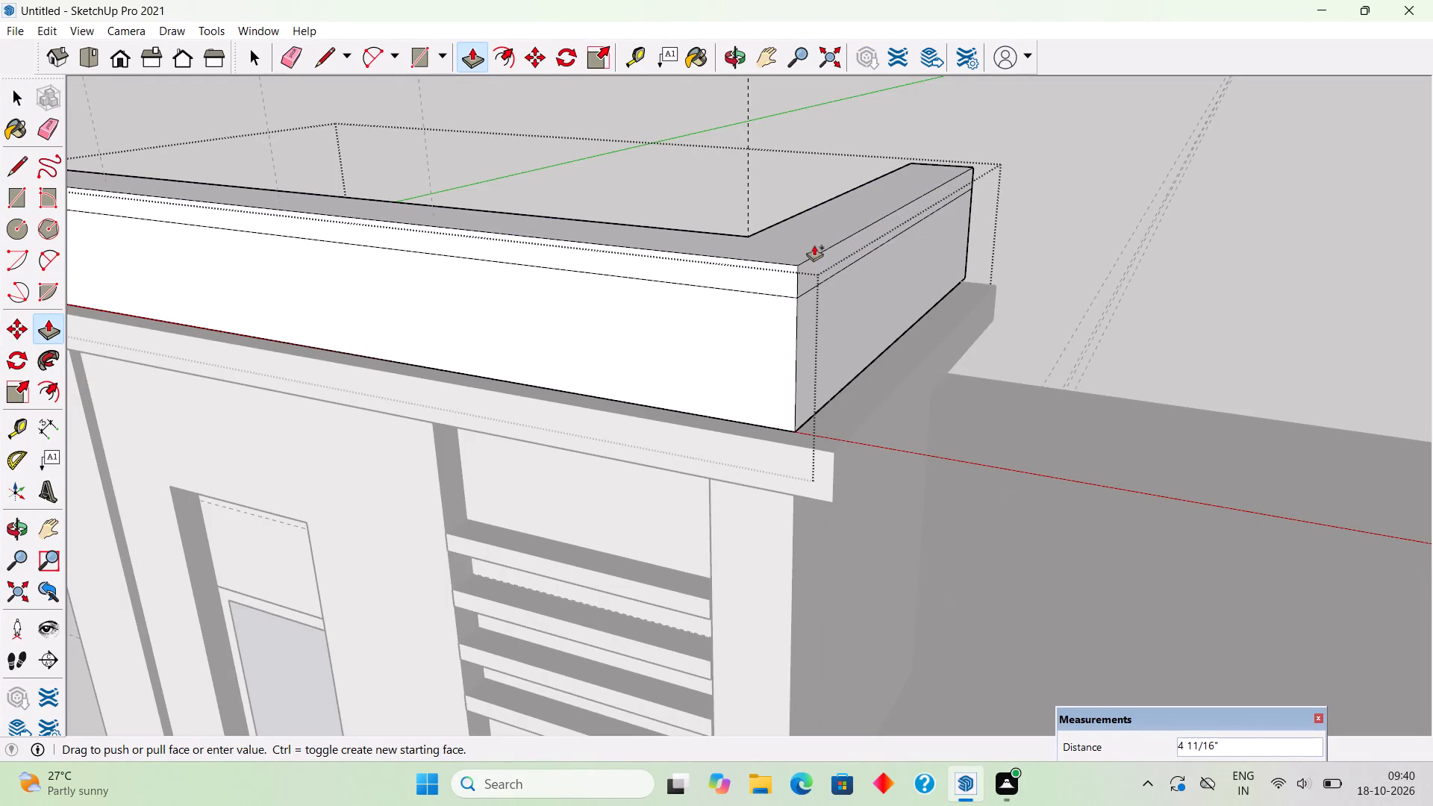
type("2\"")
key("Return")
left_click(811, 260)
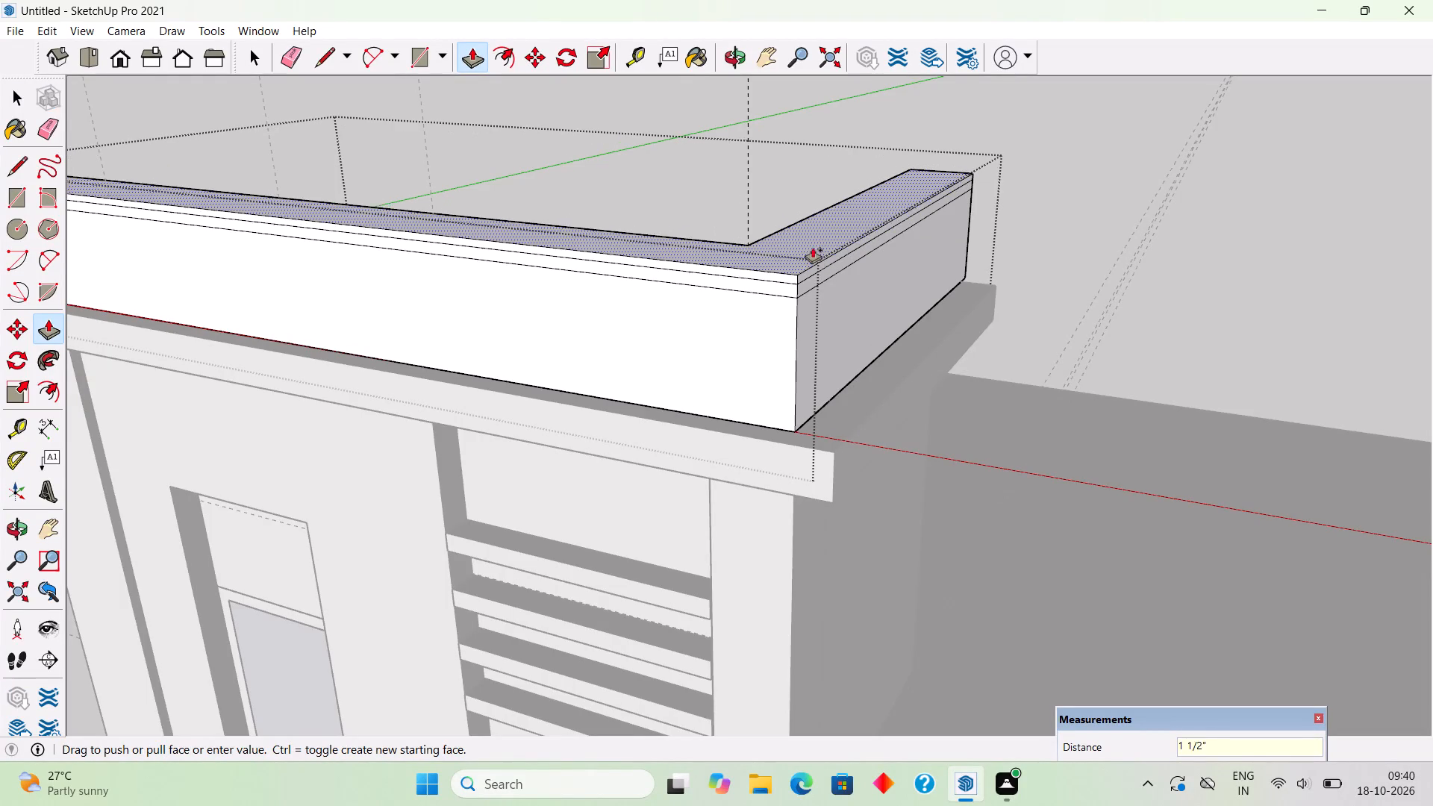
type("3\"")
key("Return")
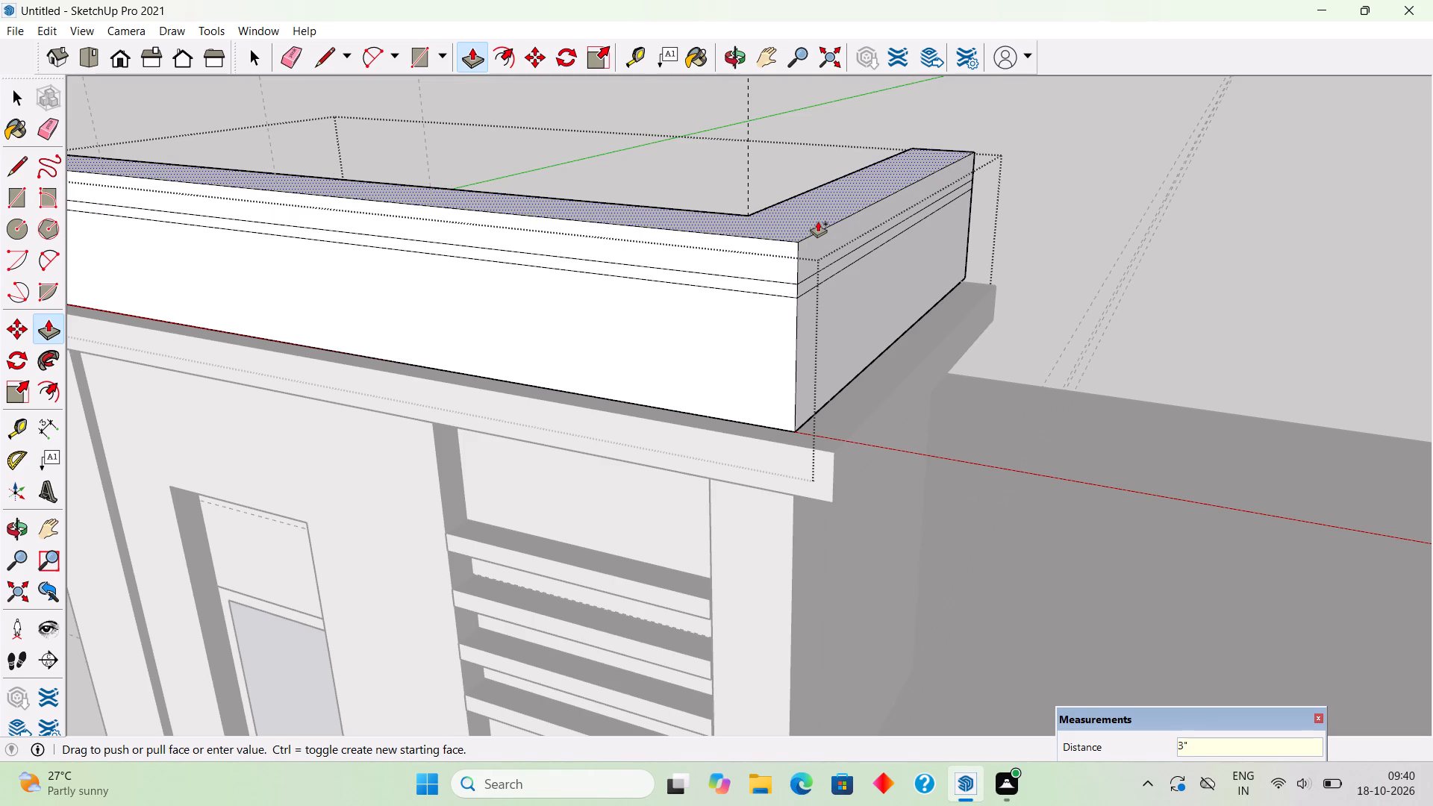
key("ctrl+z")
Abandon the new pull and undo the parapet's added band and earlier height changes, back to the low L-shaped base.
left_click(824, 246)
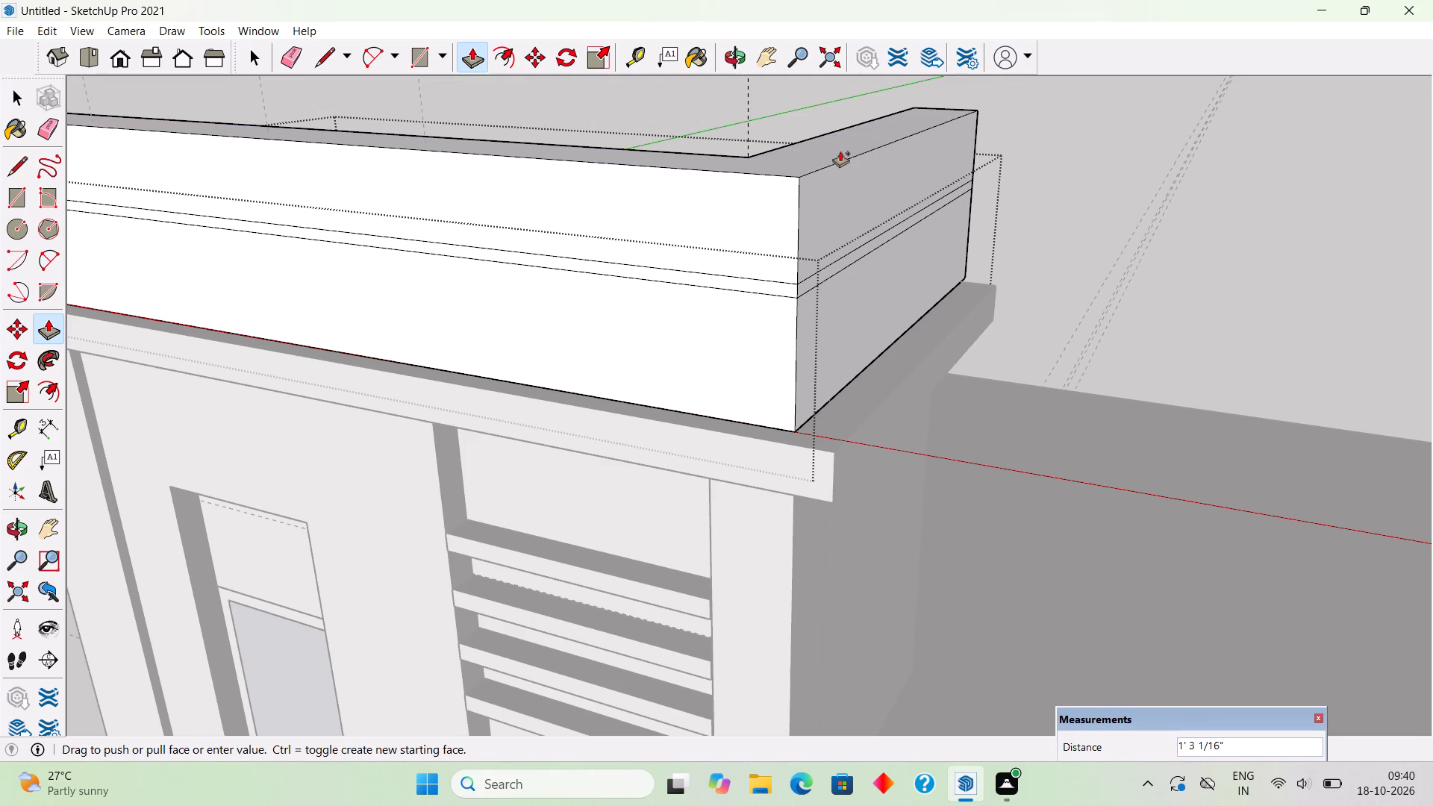
key("8")
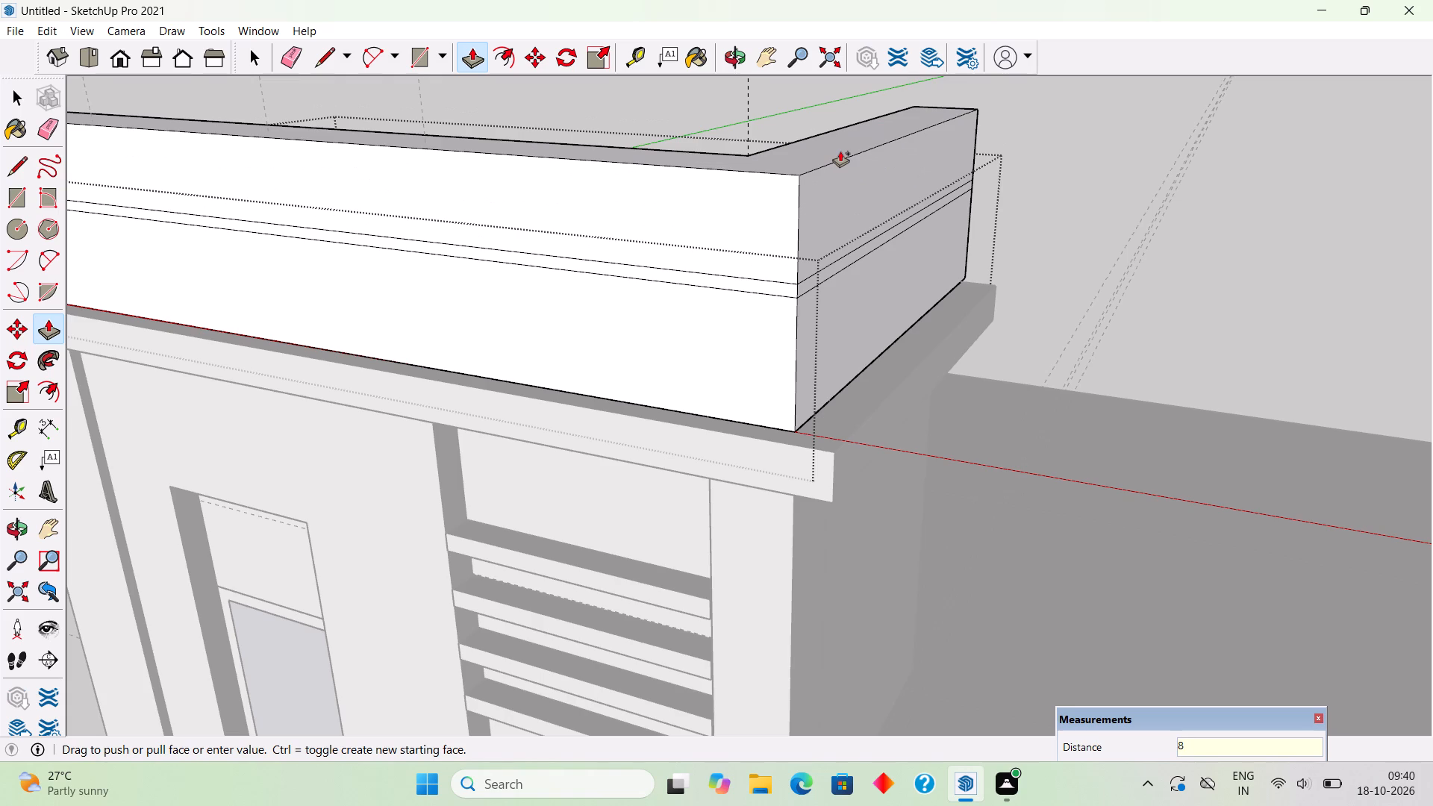
key("ctrl+z")
key("ctrl+z")
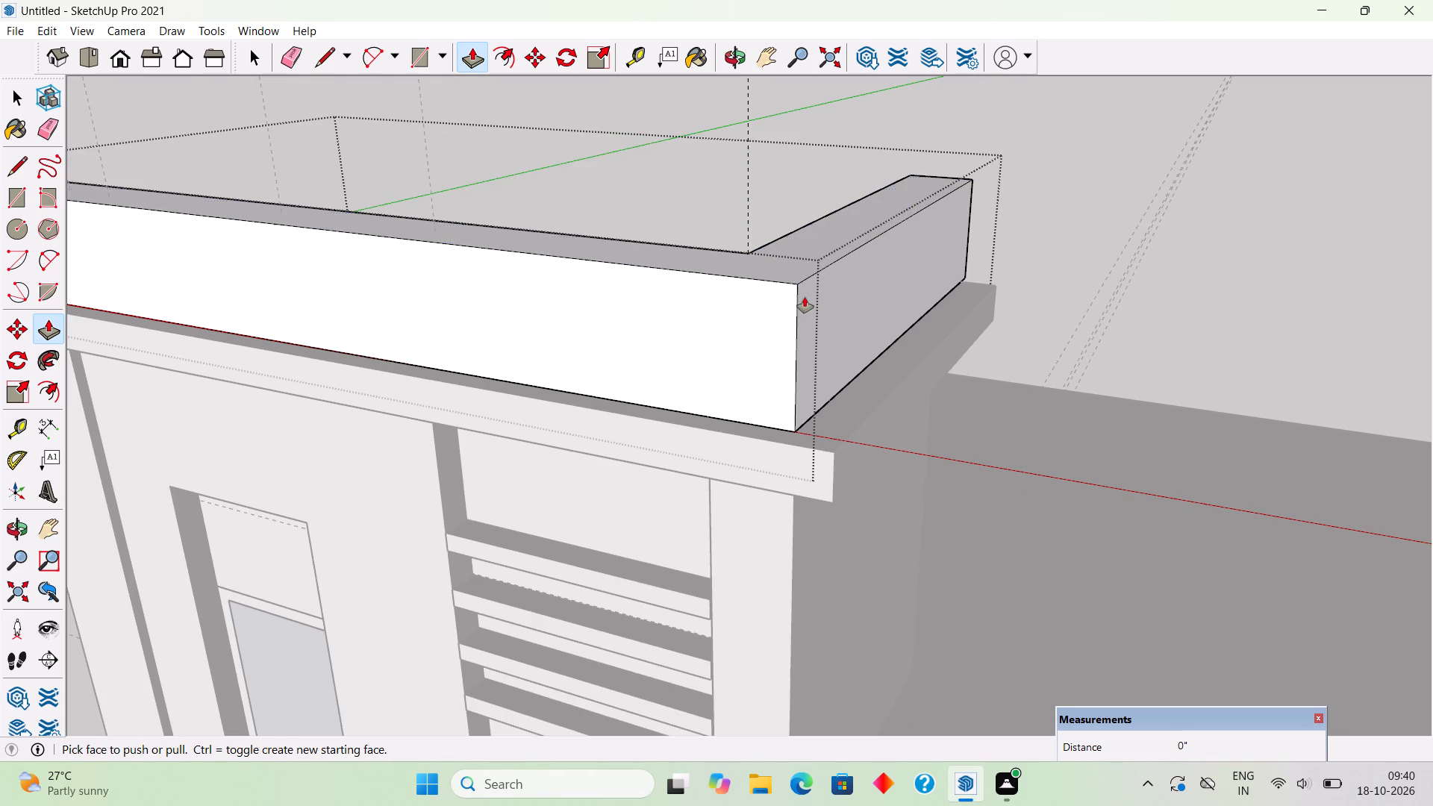
key("ctrl+z")
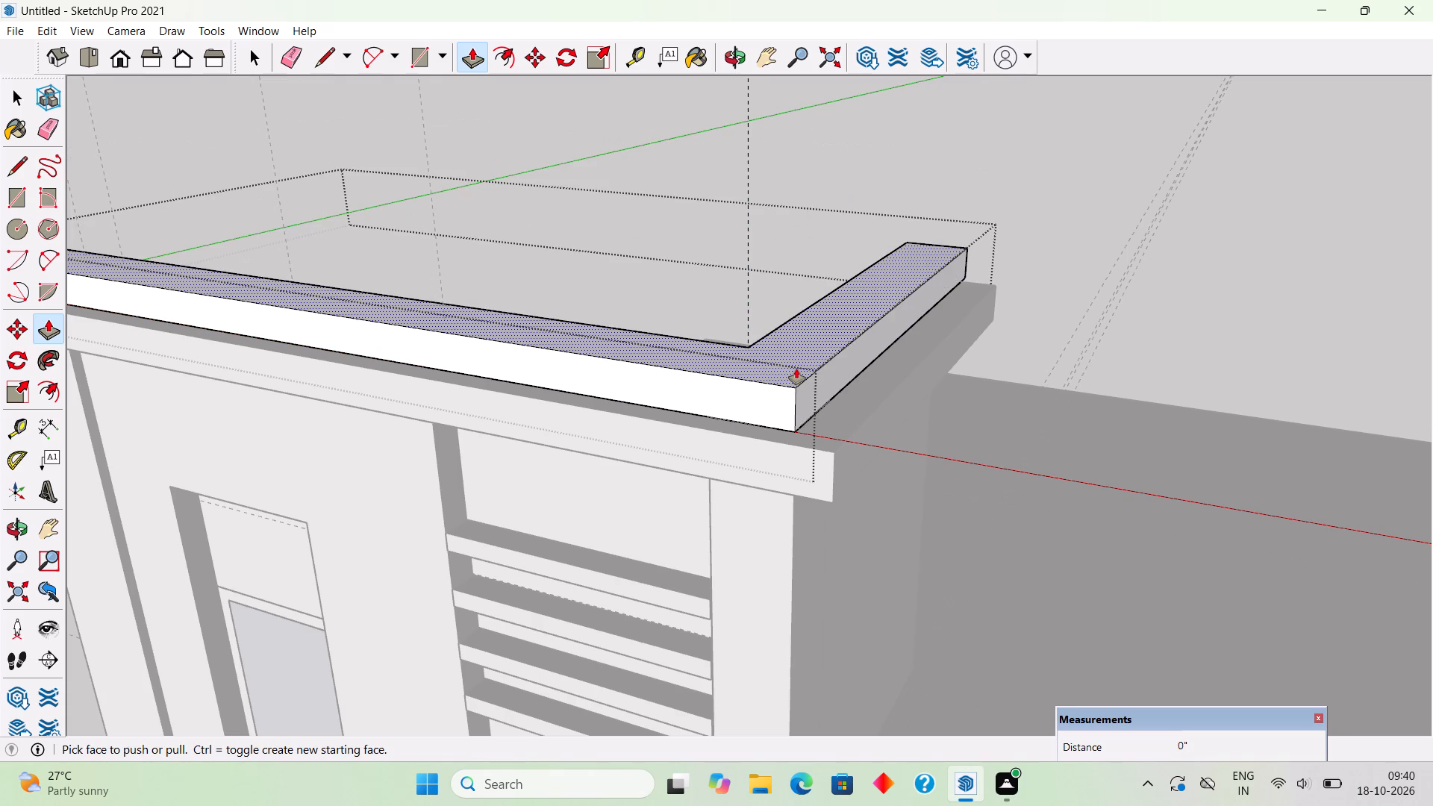
Raise the low parapet's L-shaped top face by 6" without a dividing edge.
left_click(792, 369)
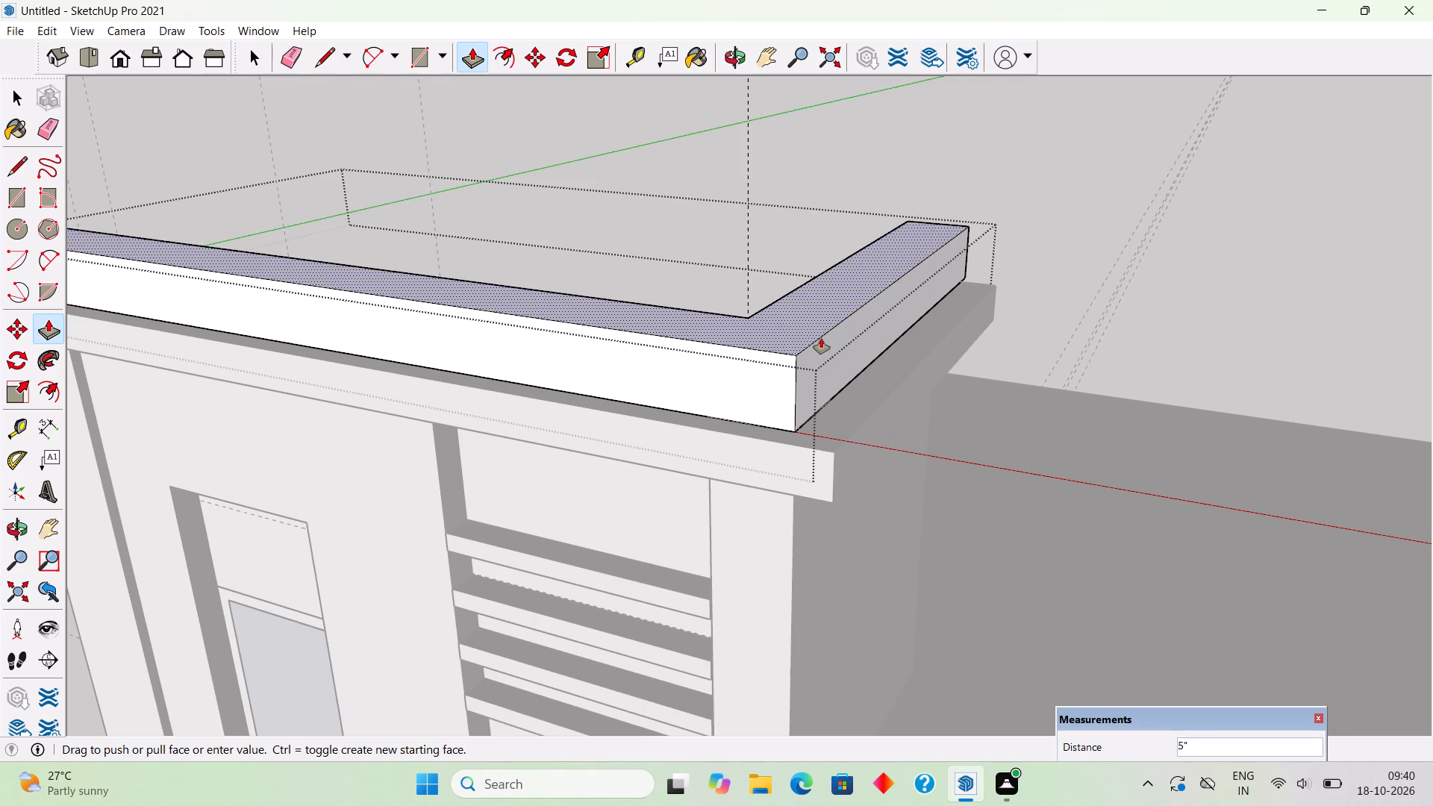
key("9")
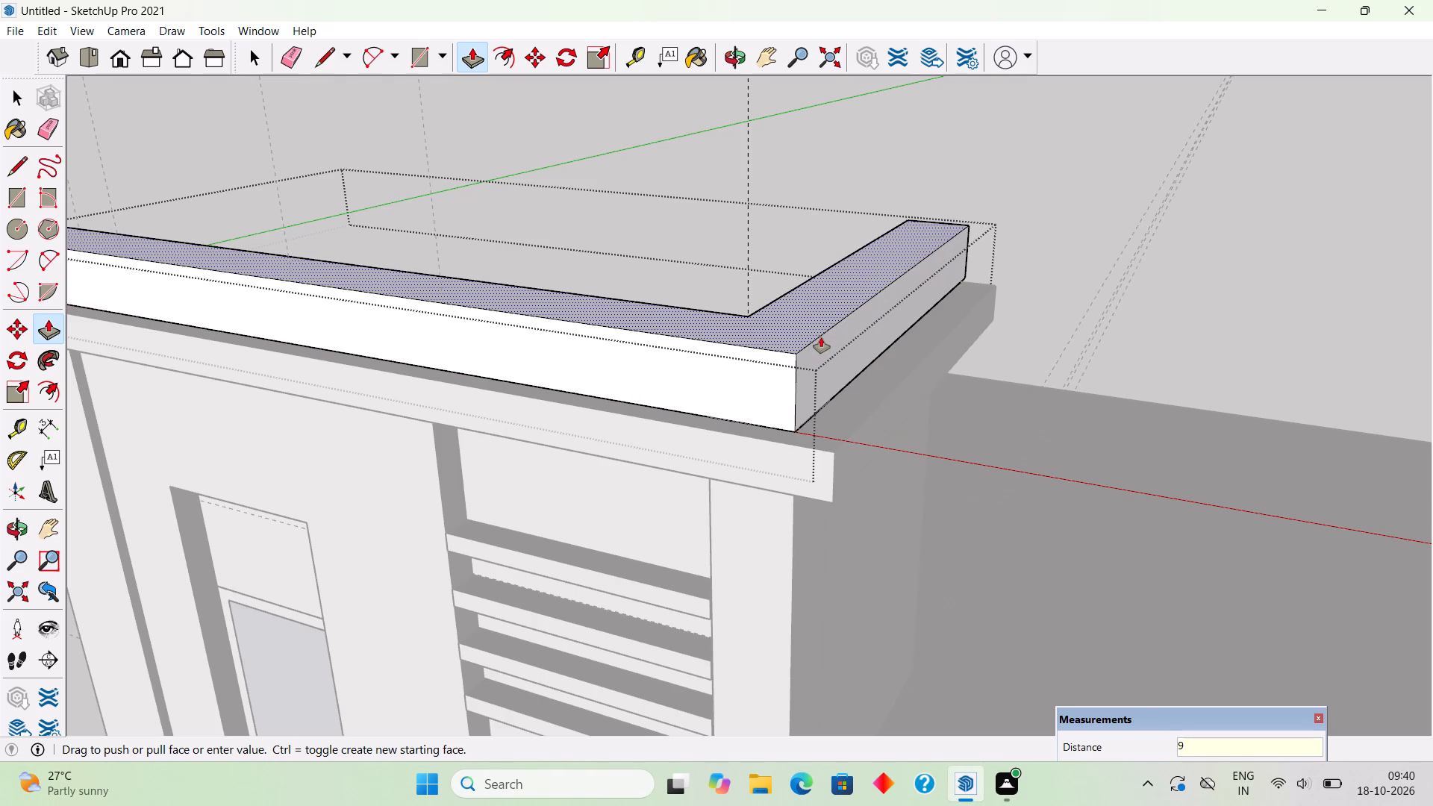
key("BackSpace")
type("6\"")
key("Return")
Add a 1.5" band with a new starting face on the parapet's L-shaped top.
left_click(799, 343)
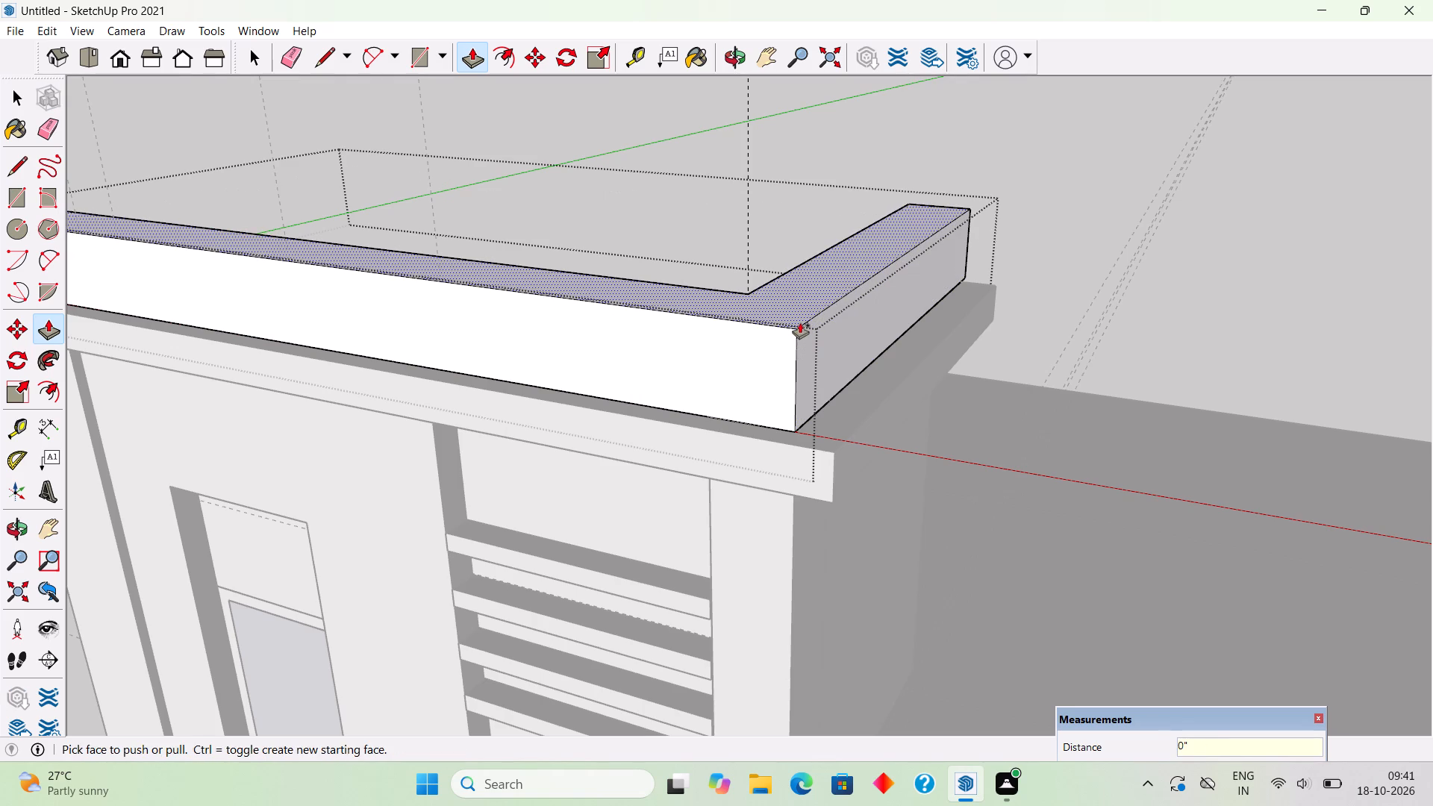
type("1.5\"")
key("Return")
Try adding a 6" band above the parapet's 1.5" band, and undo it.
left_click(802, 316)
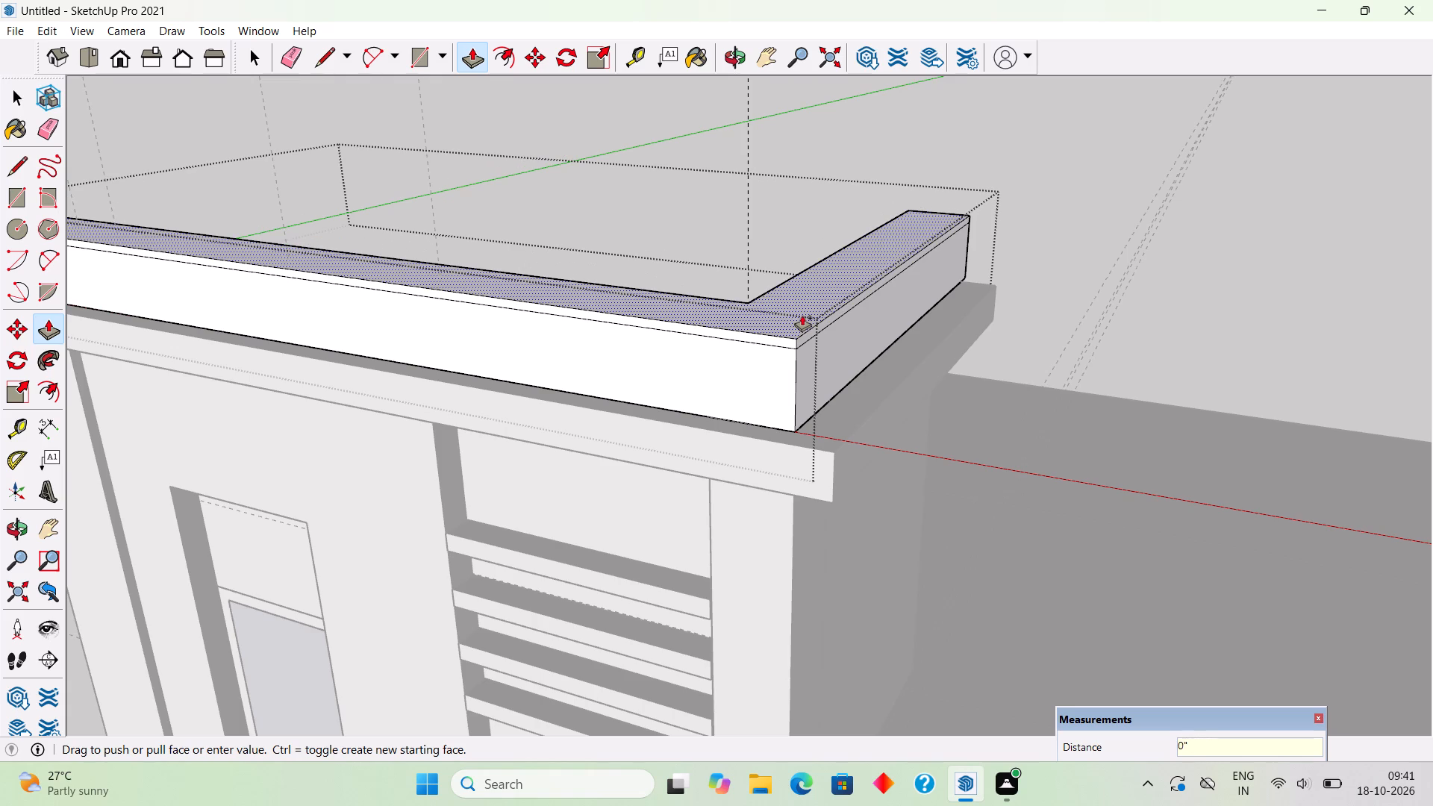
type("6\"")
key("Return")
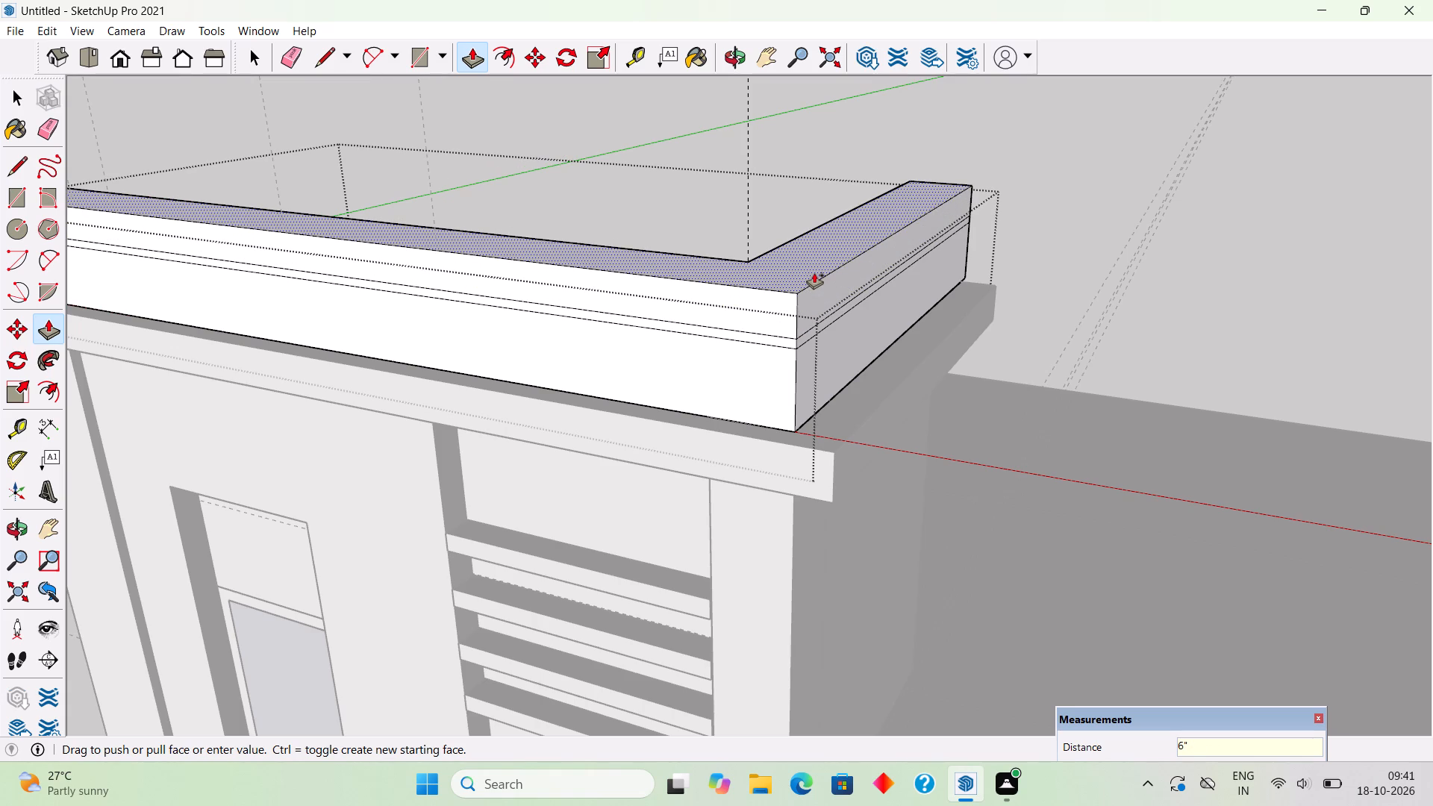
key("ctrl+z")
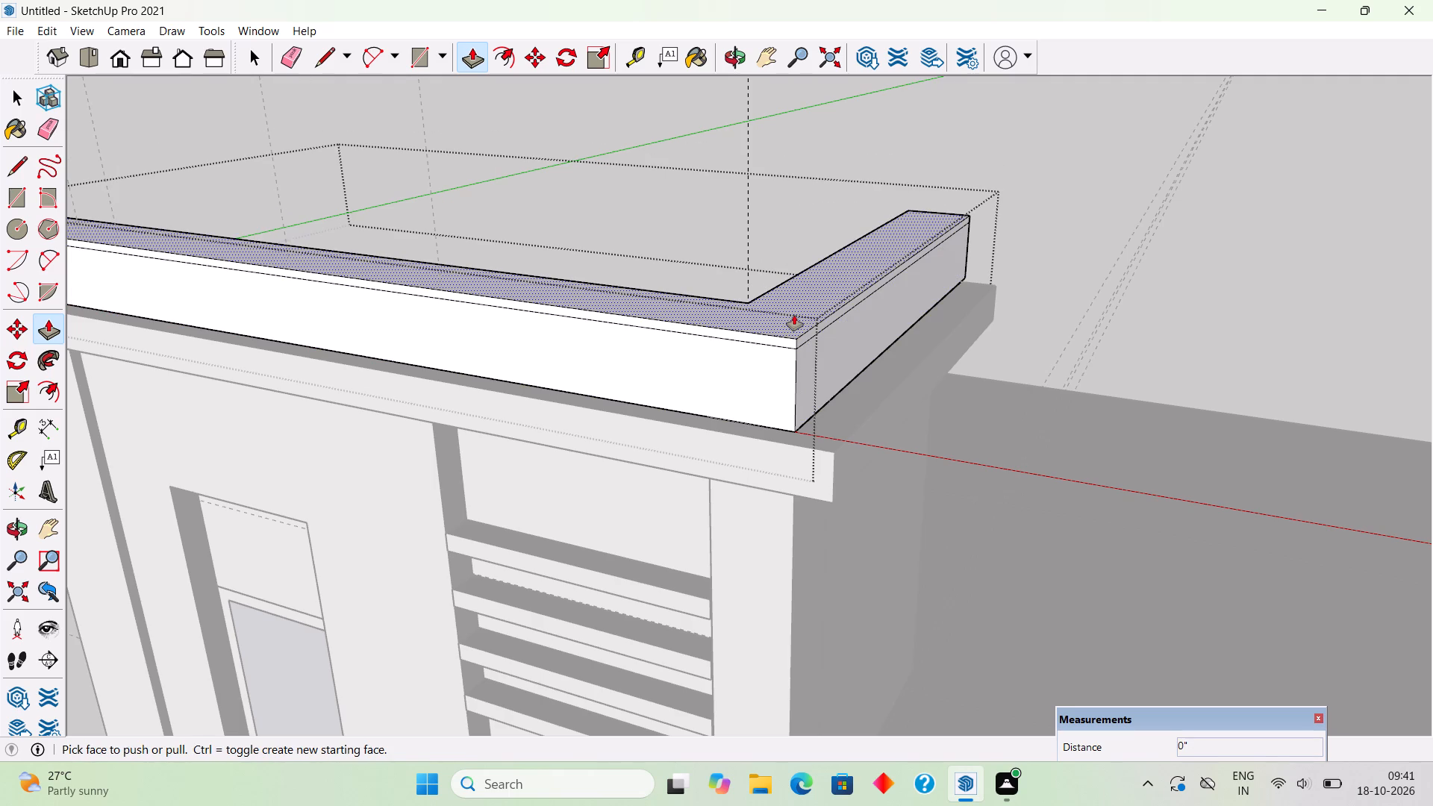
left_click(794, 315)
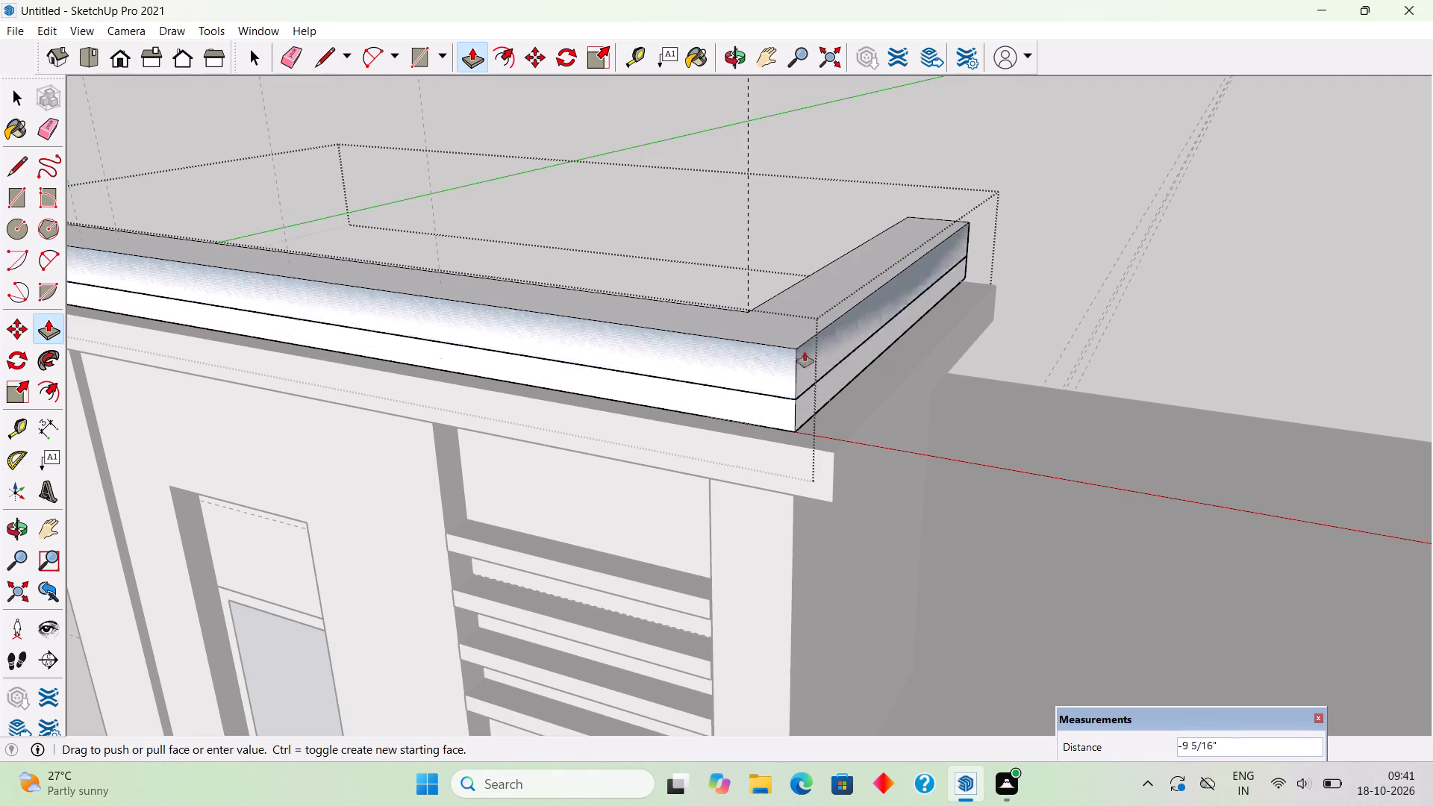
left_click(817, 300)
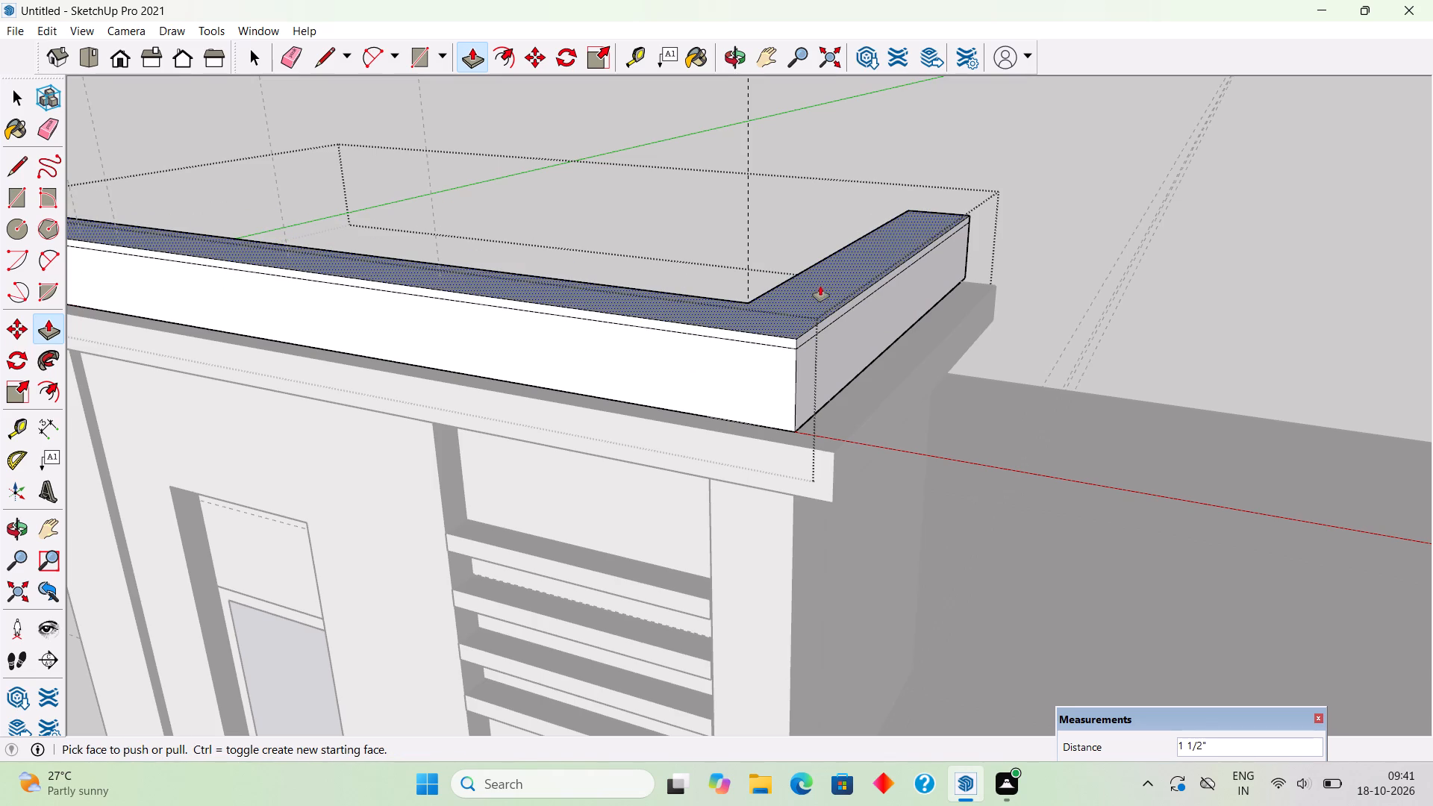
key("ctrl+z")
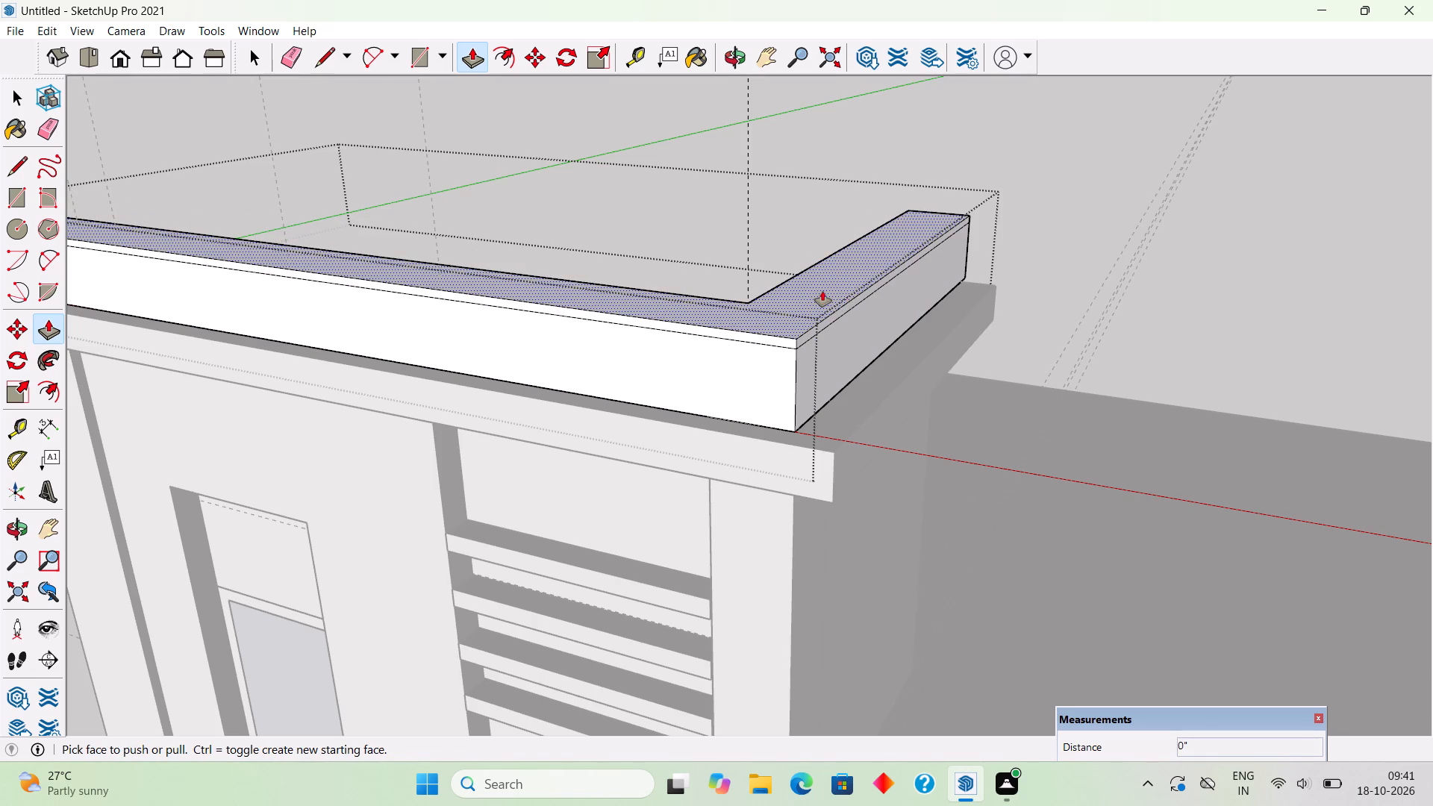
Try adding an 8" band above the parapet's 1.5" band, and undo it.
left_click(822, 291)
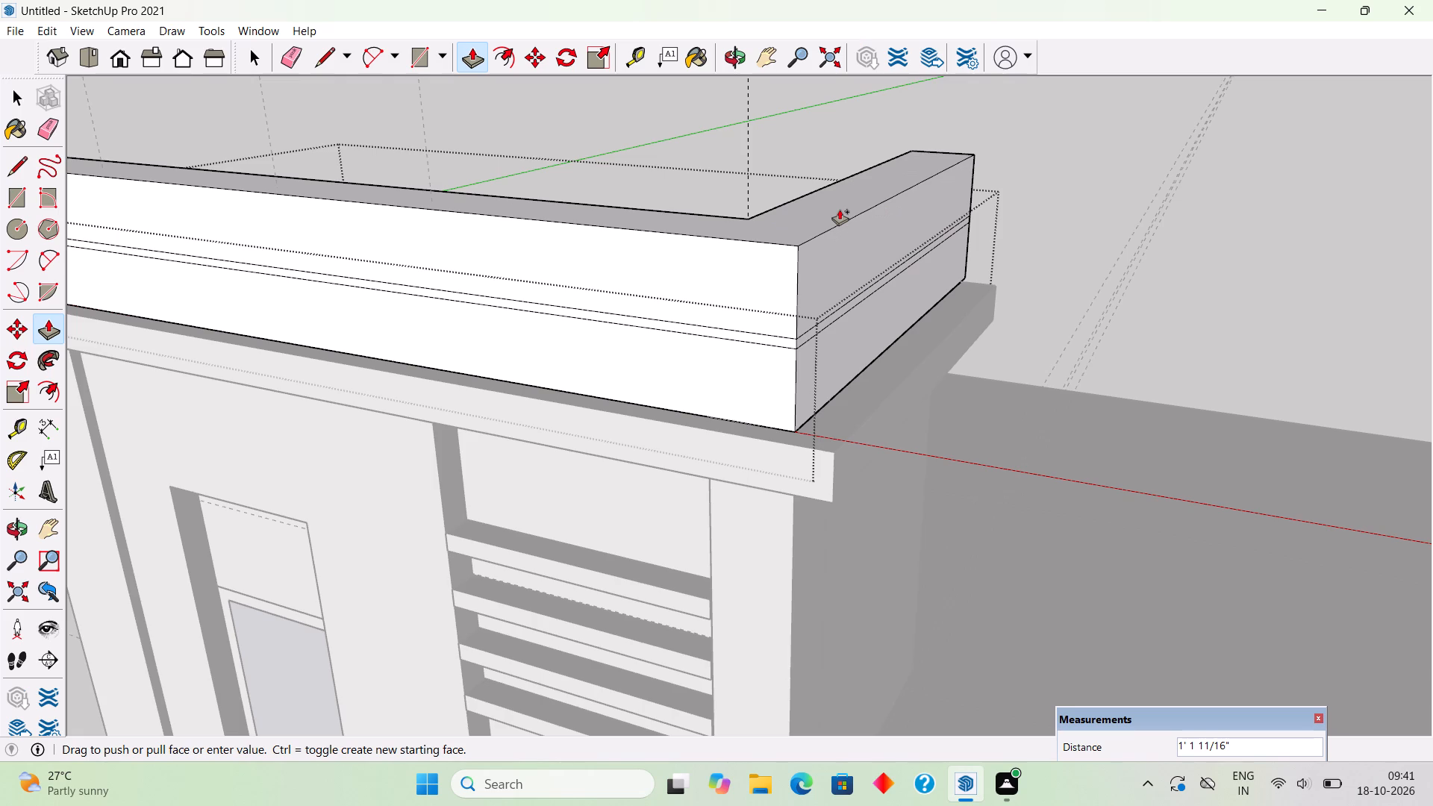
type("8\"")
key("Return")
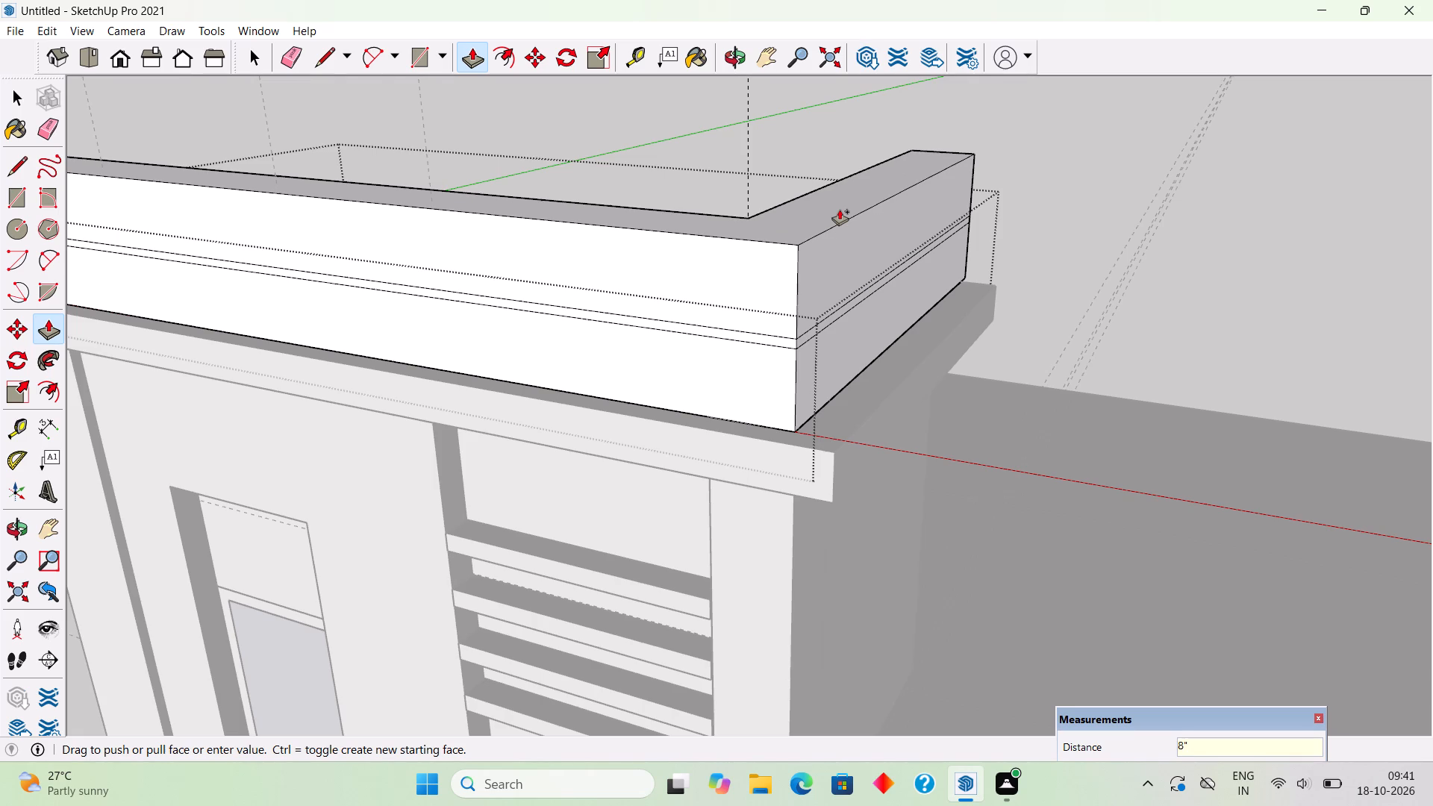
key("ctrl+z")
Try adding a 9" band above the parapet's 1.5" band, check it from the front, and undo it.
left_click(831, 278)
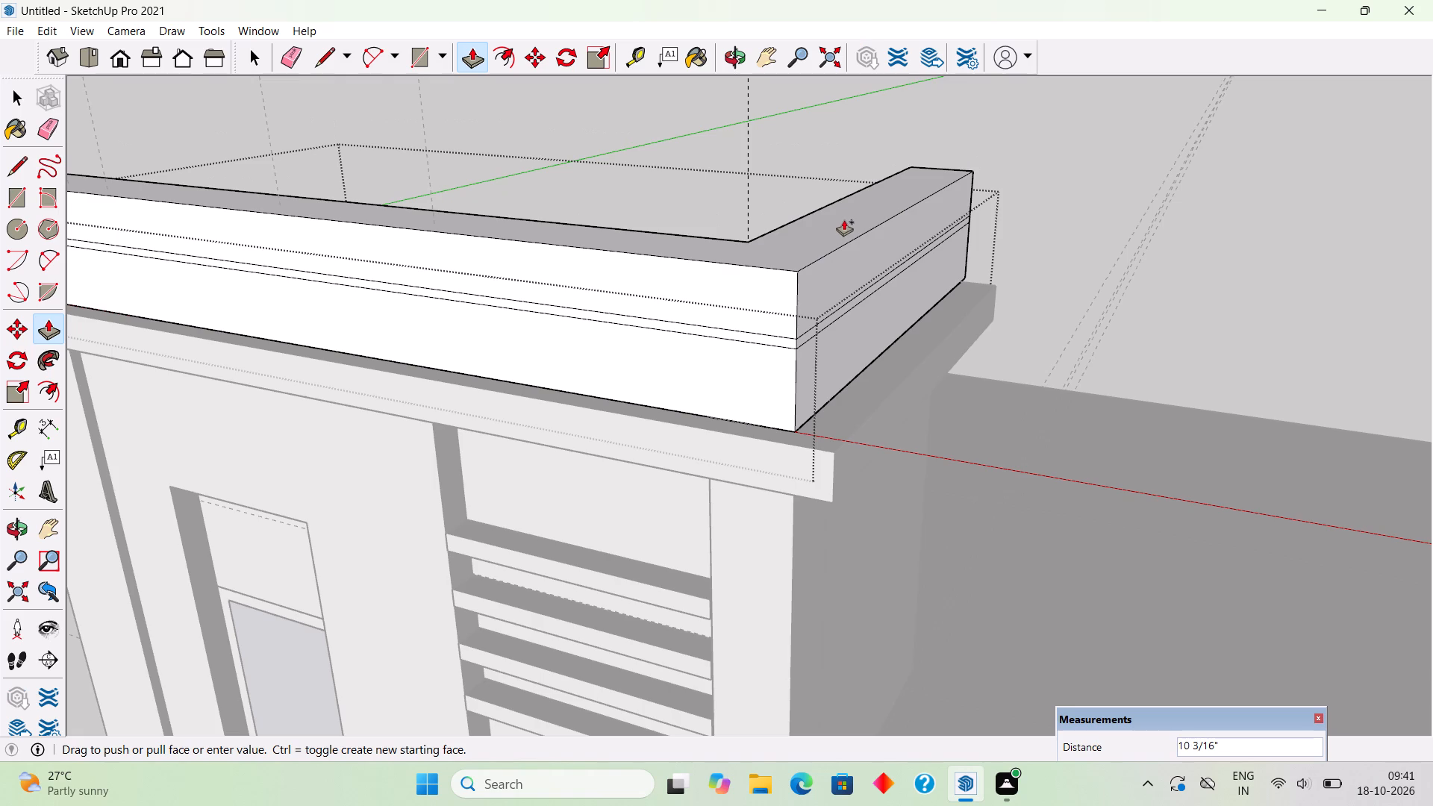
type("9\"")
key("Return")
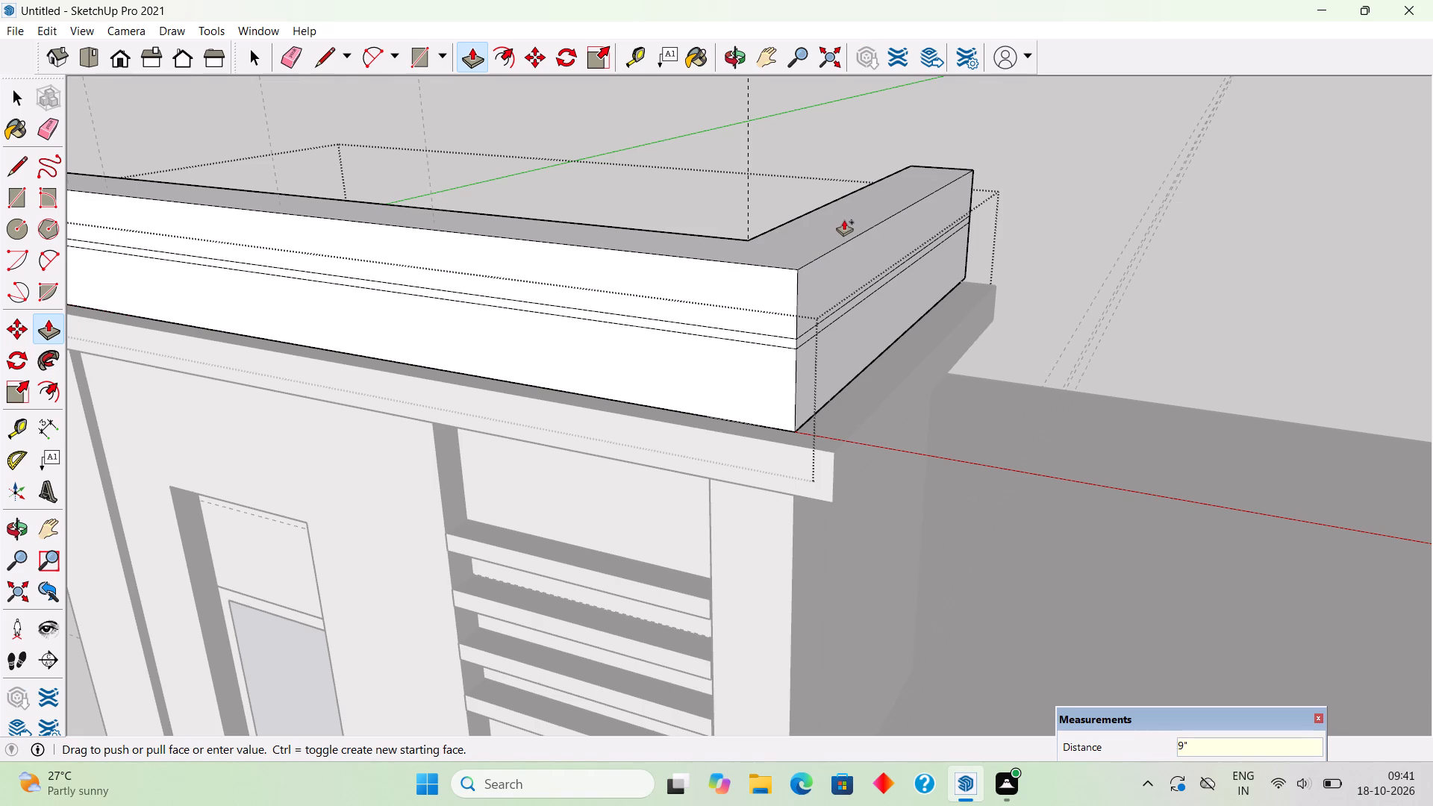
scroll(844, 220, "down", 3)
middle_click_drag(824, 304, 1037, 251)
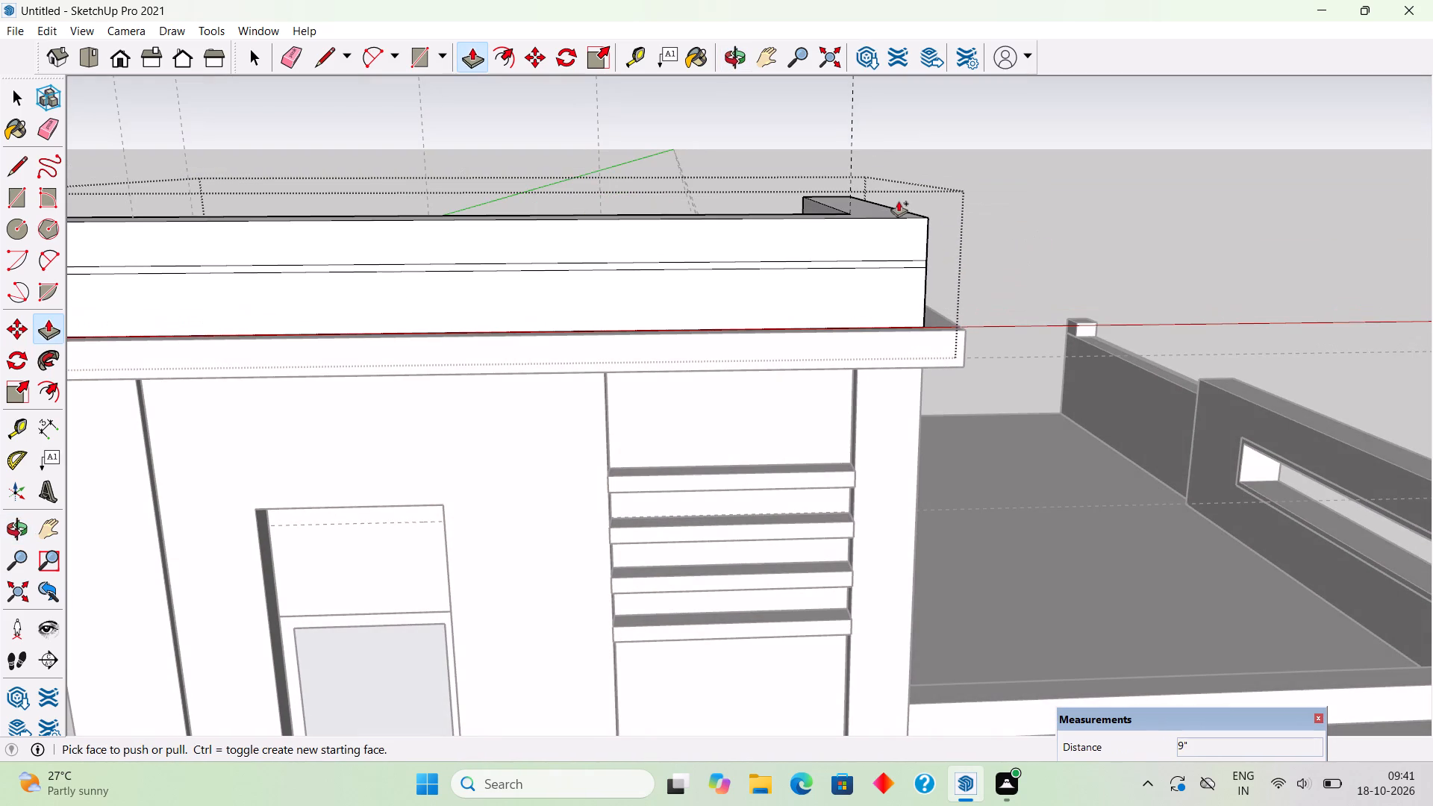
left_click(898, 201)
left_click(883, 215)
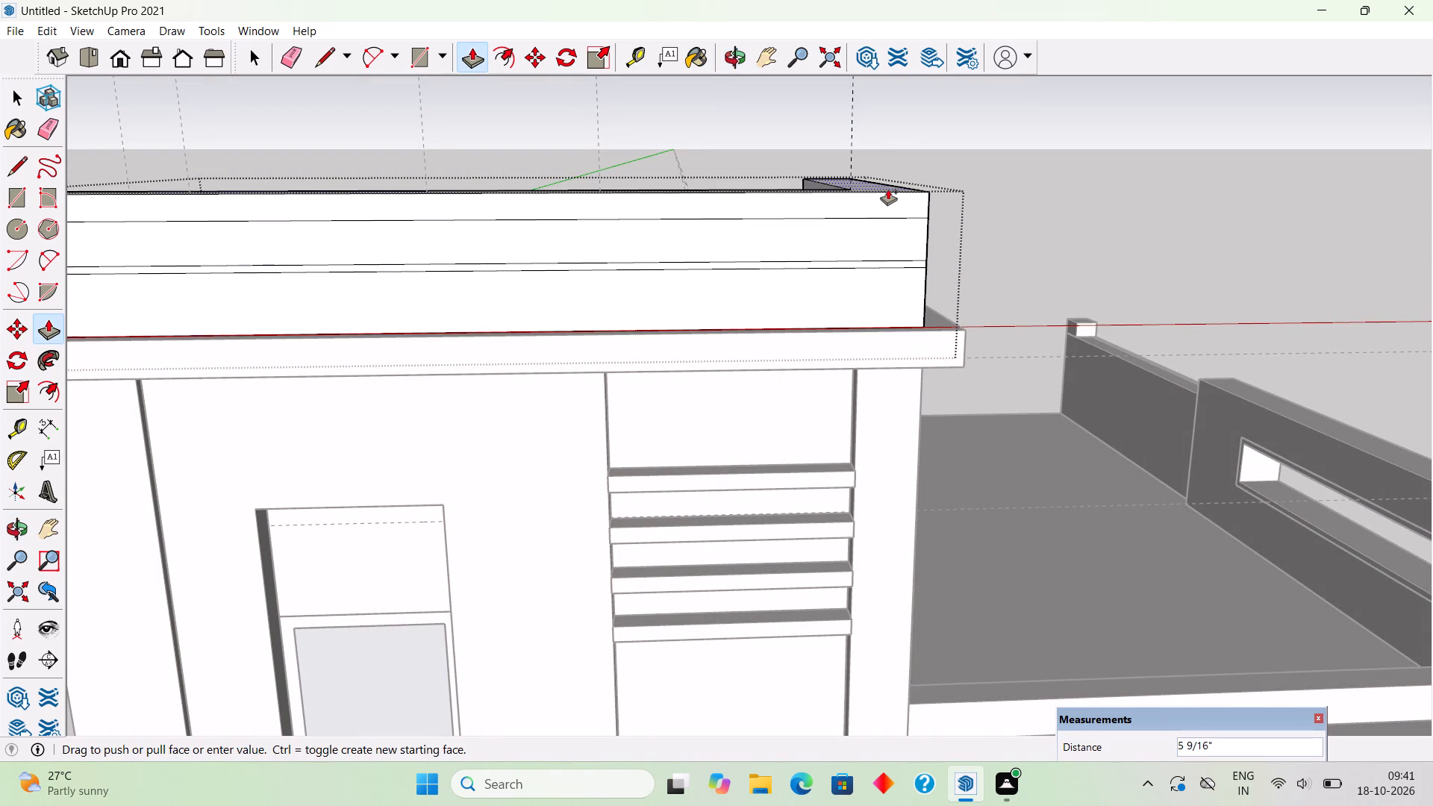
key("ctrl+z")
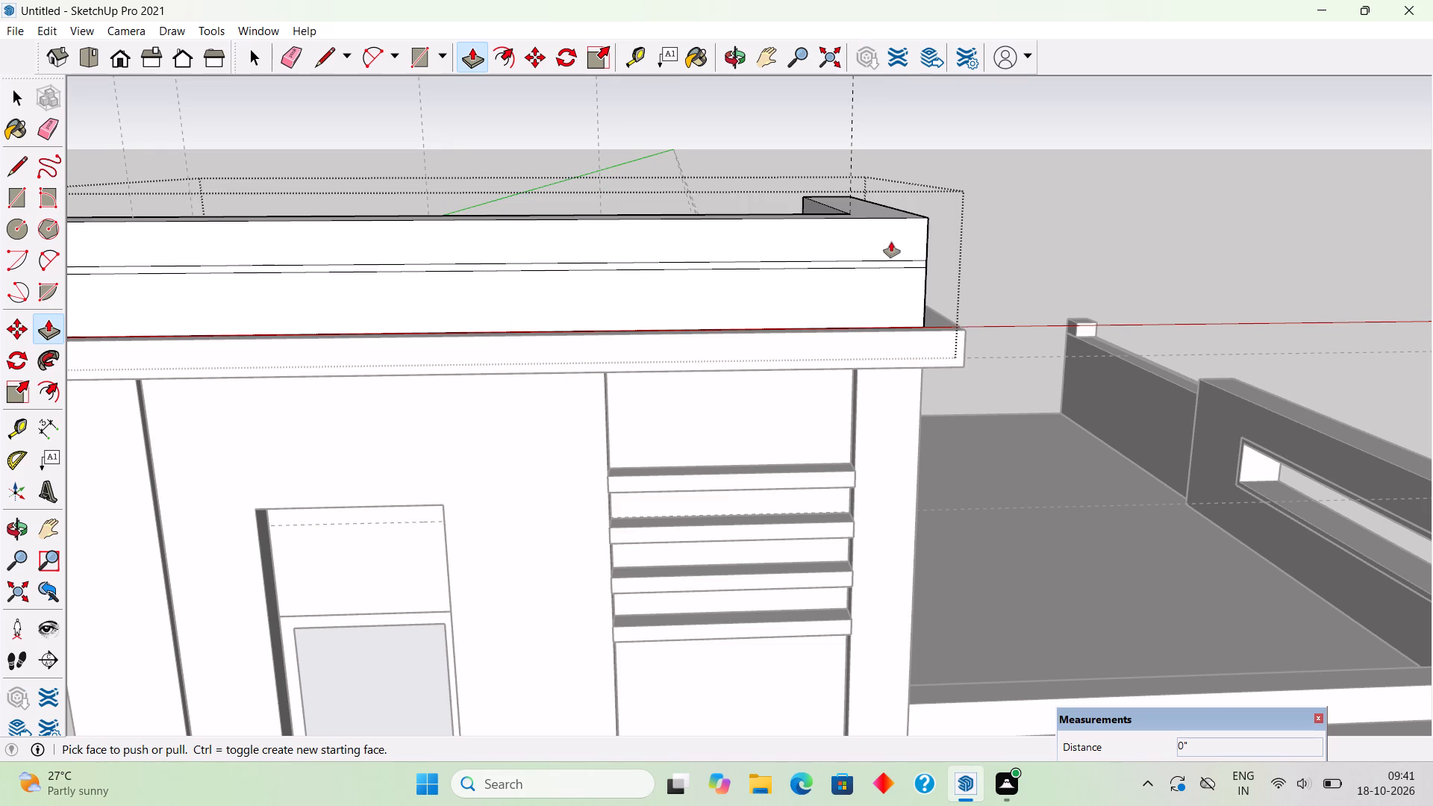
Add a 1' band with a dividing edge above the parapet's 1.5" band.
left_click(891, 242)
left_click(881, 251)
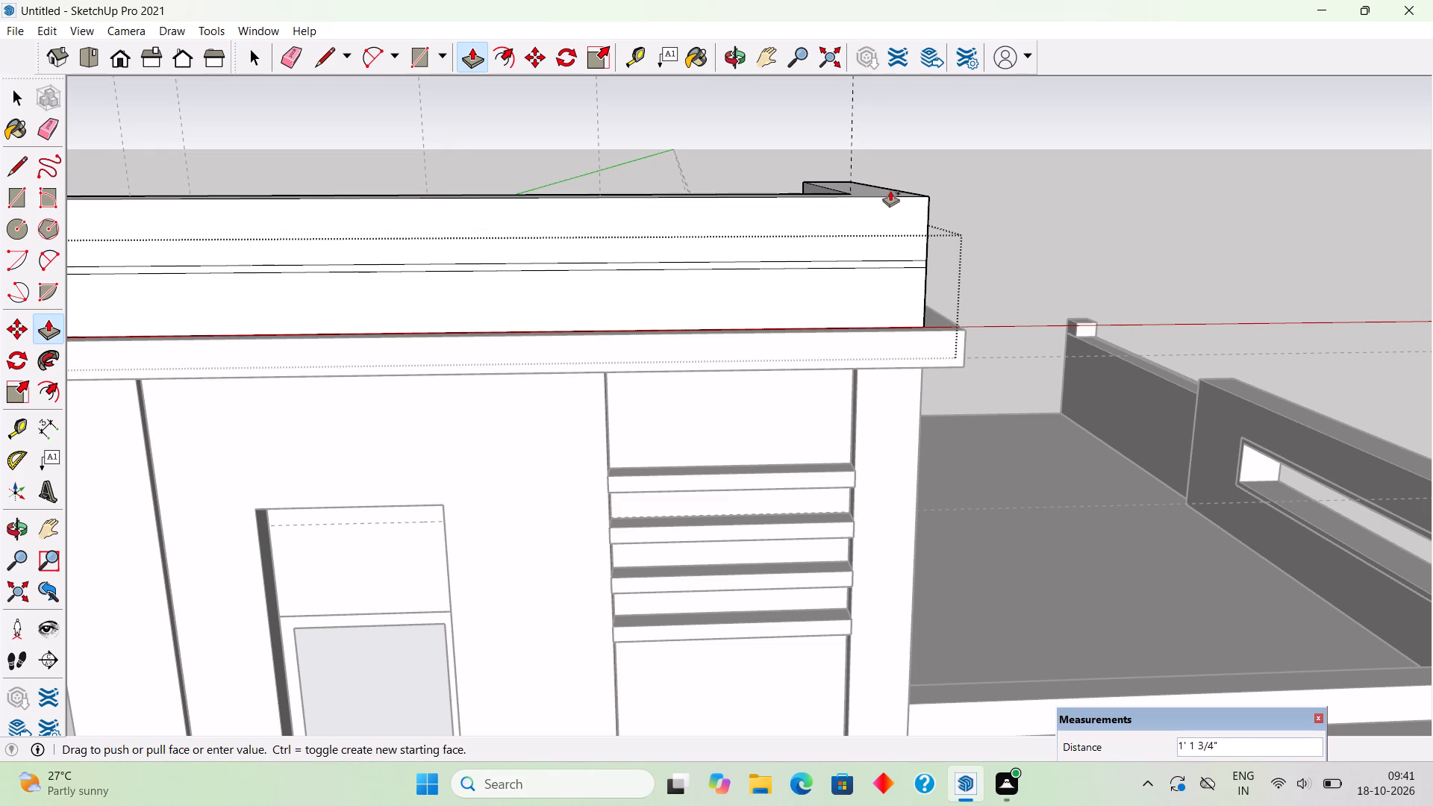
type("1'")
key("Return")
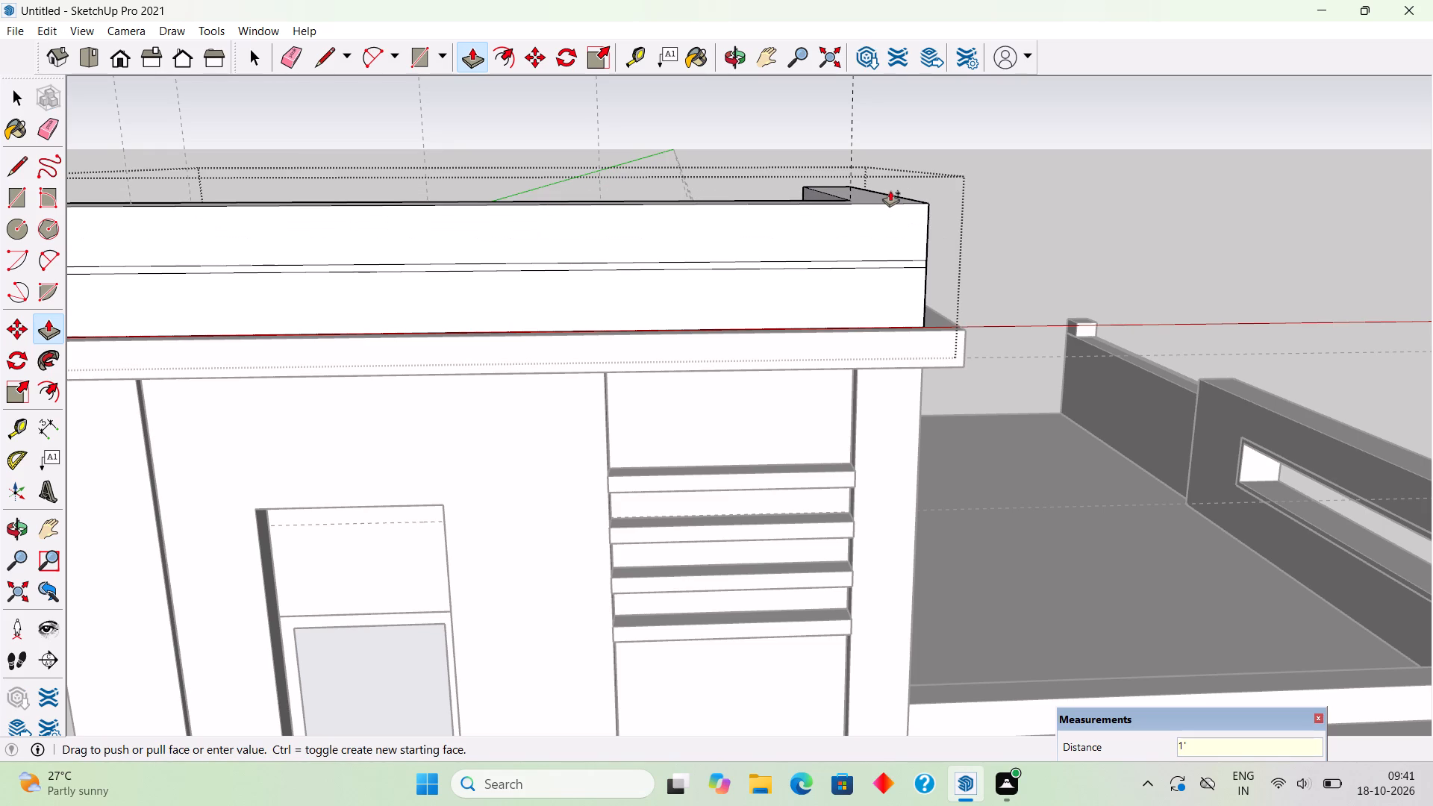
Add a 7" band with a dividing edge on top of the parapet's 1' band.
left_click(872, 193)
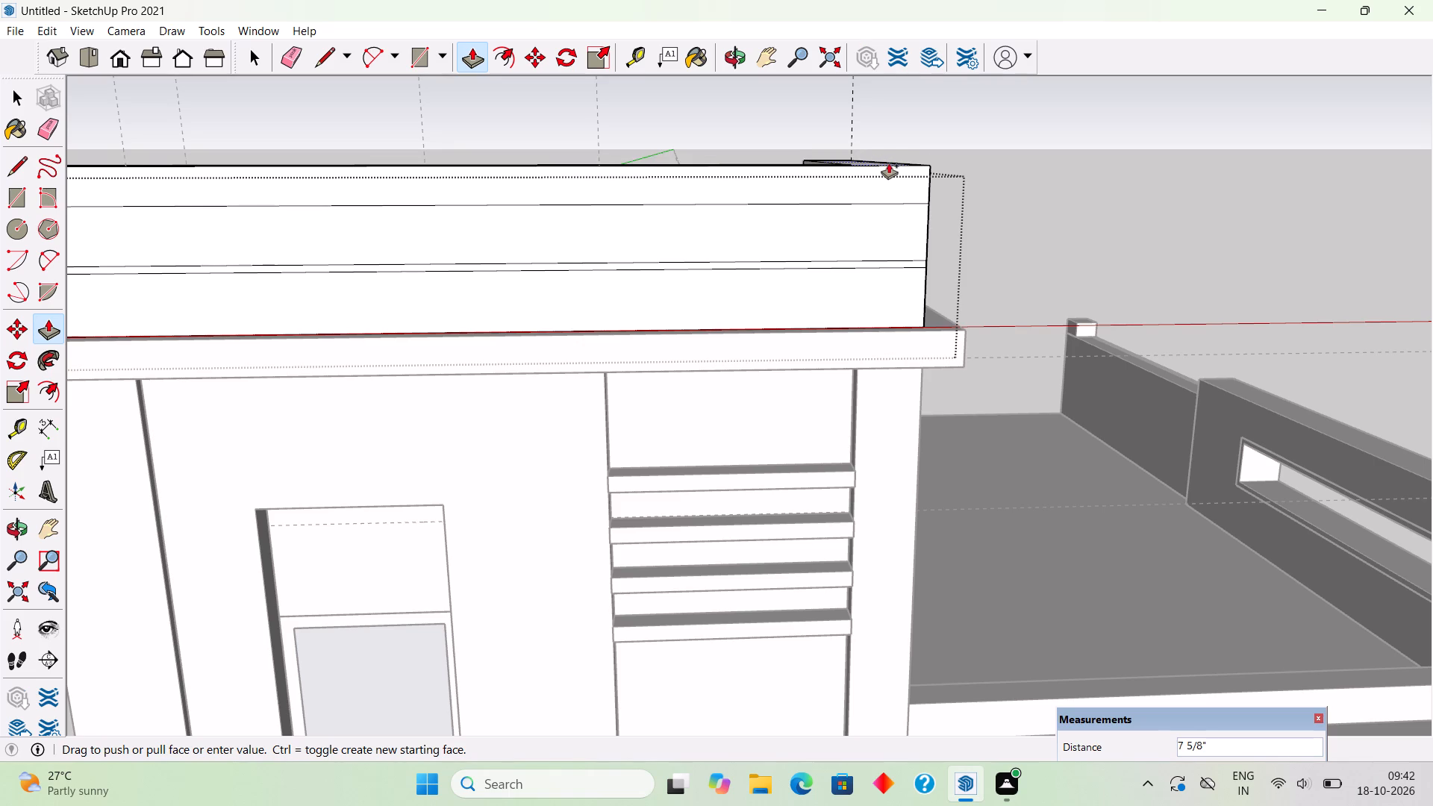
type("7\"")
key("Return")
key("space")
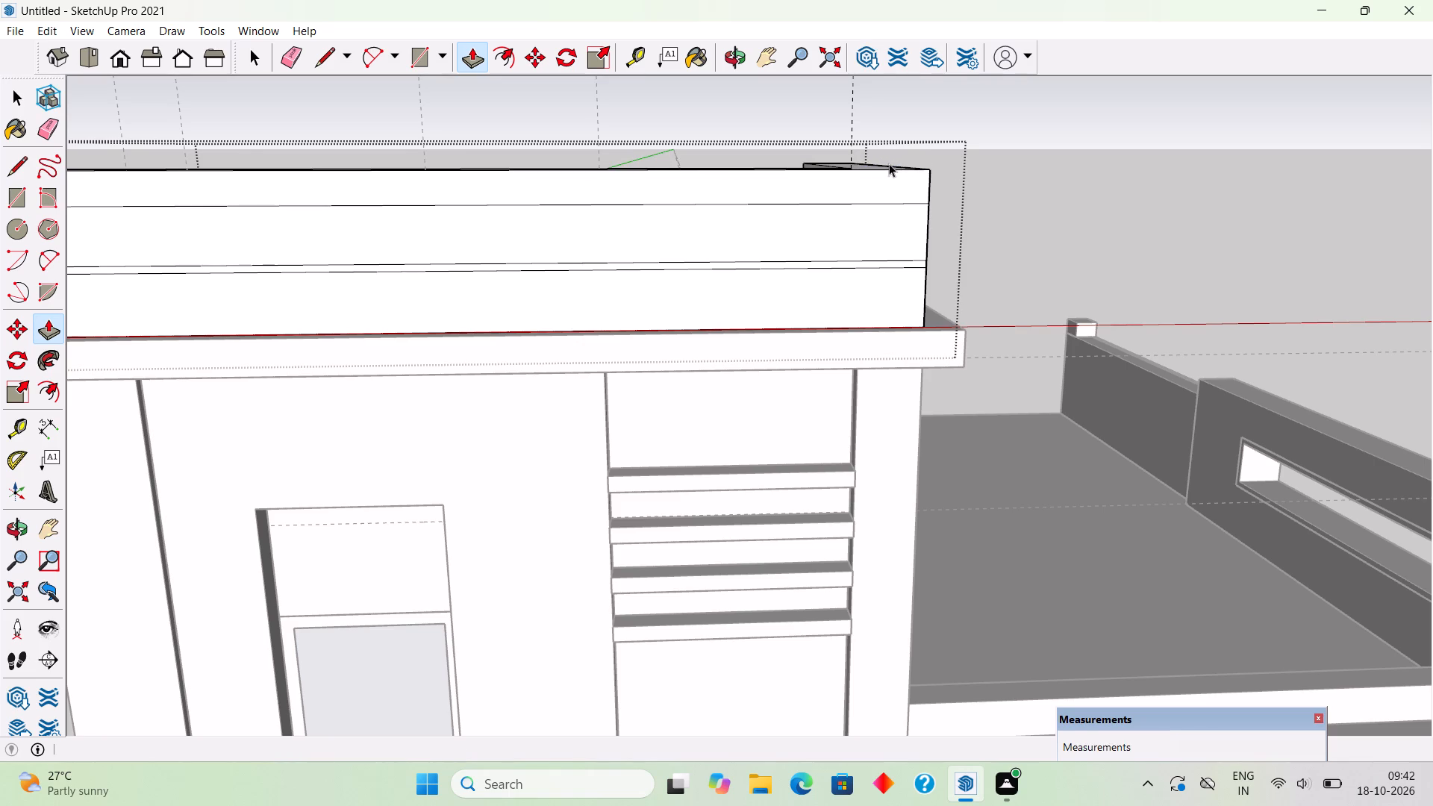
Push the front face of the parapet's thin 1.5" band inward by 2" to form a groove.
scroll(889, 163, "down", 6)
middle_click_drag(805, 210, 657, 236)
scroll(805, 290, "up", 4)
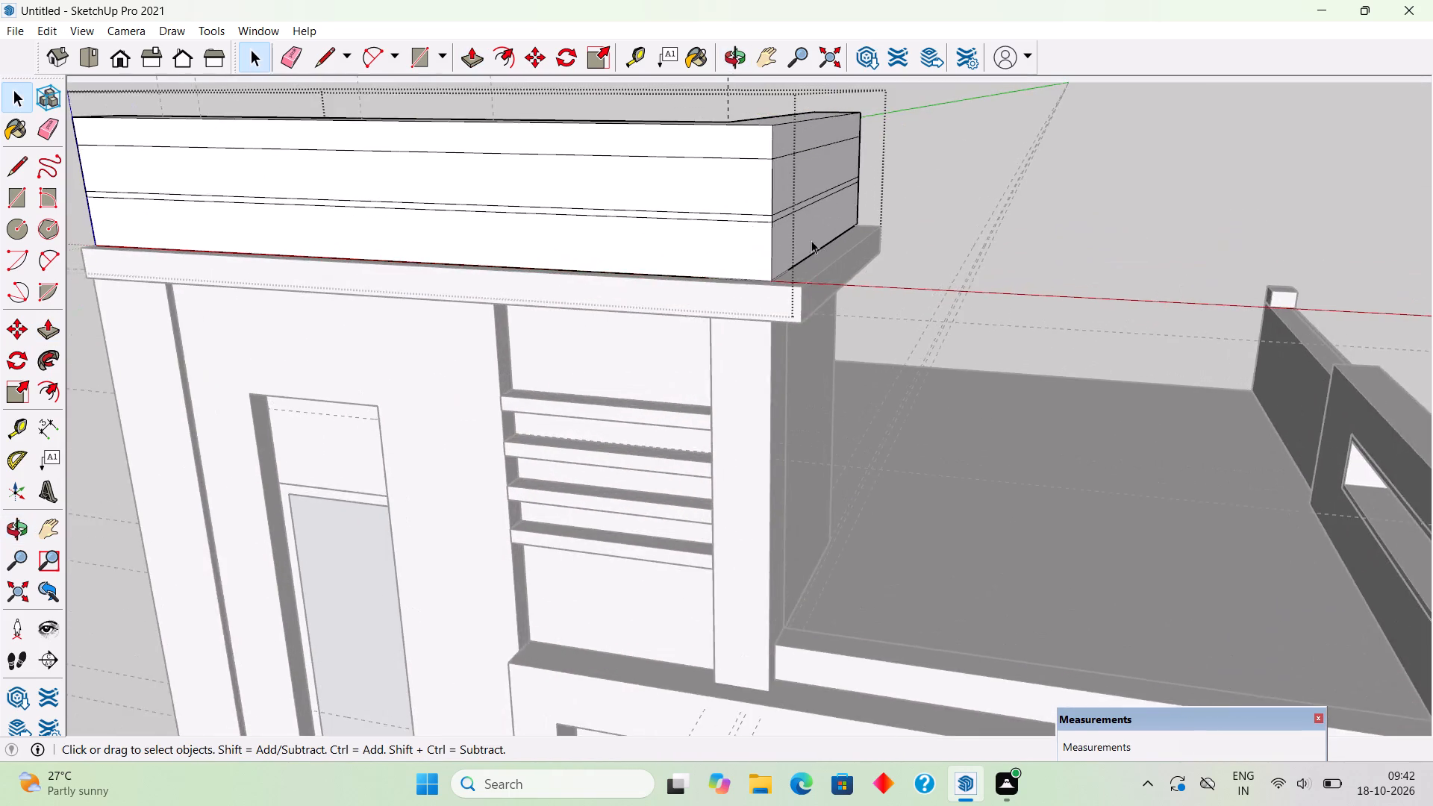
scroll(811, 240, "up", 5)
left_click(645, 217)
key("p")
left_click(645, 217)
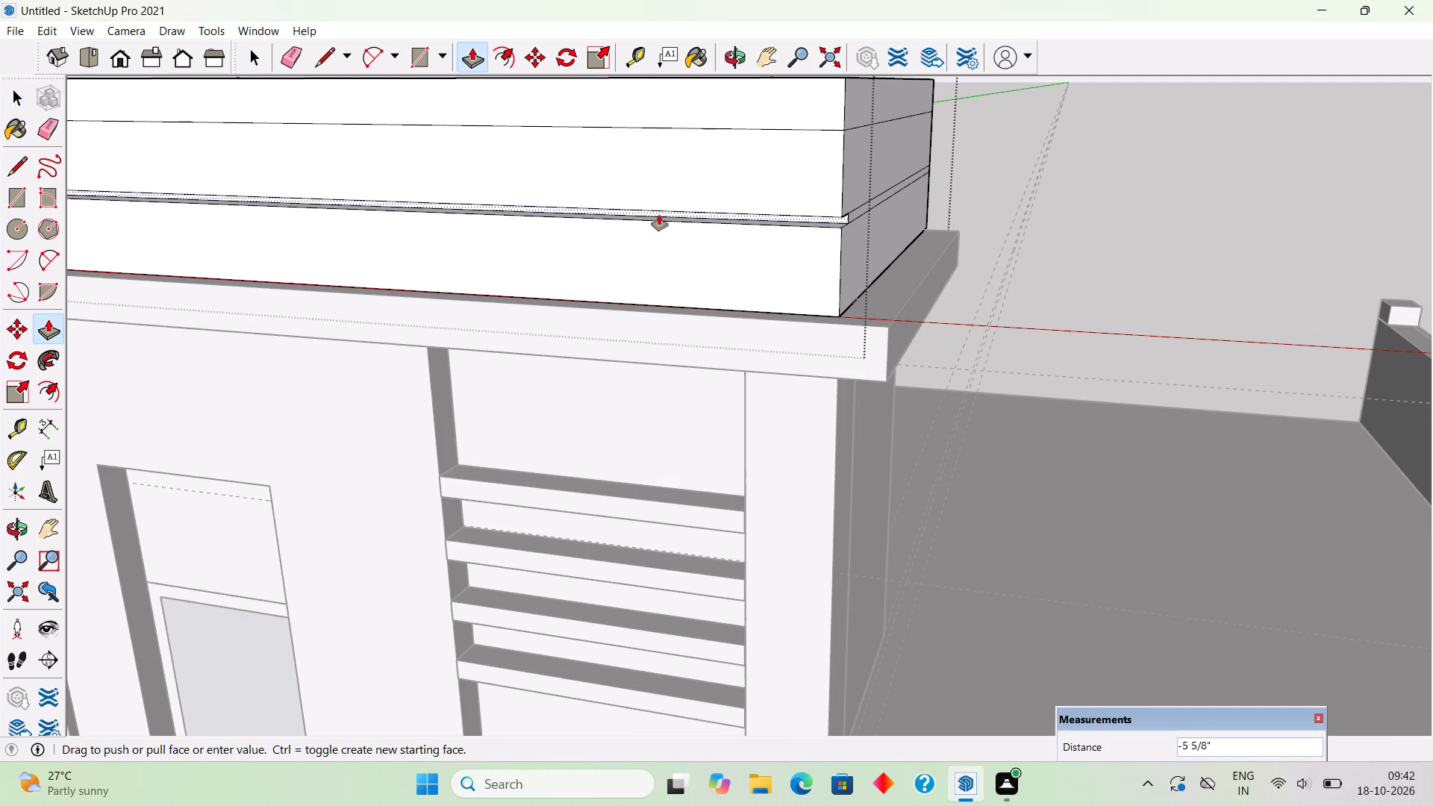
type("2\"")
key("Return")
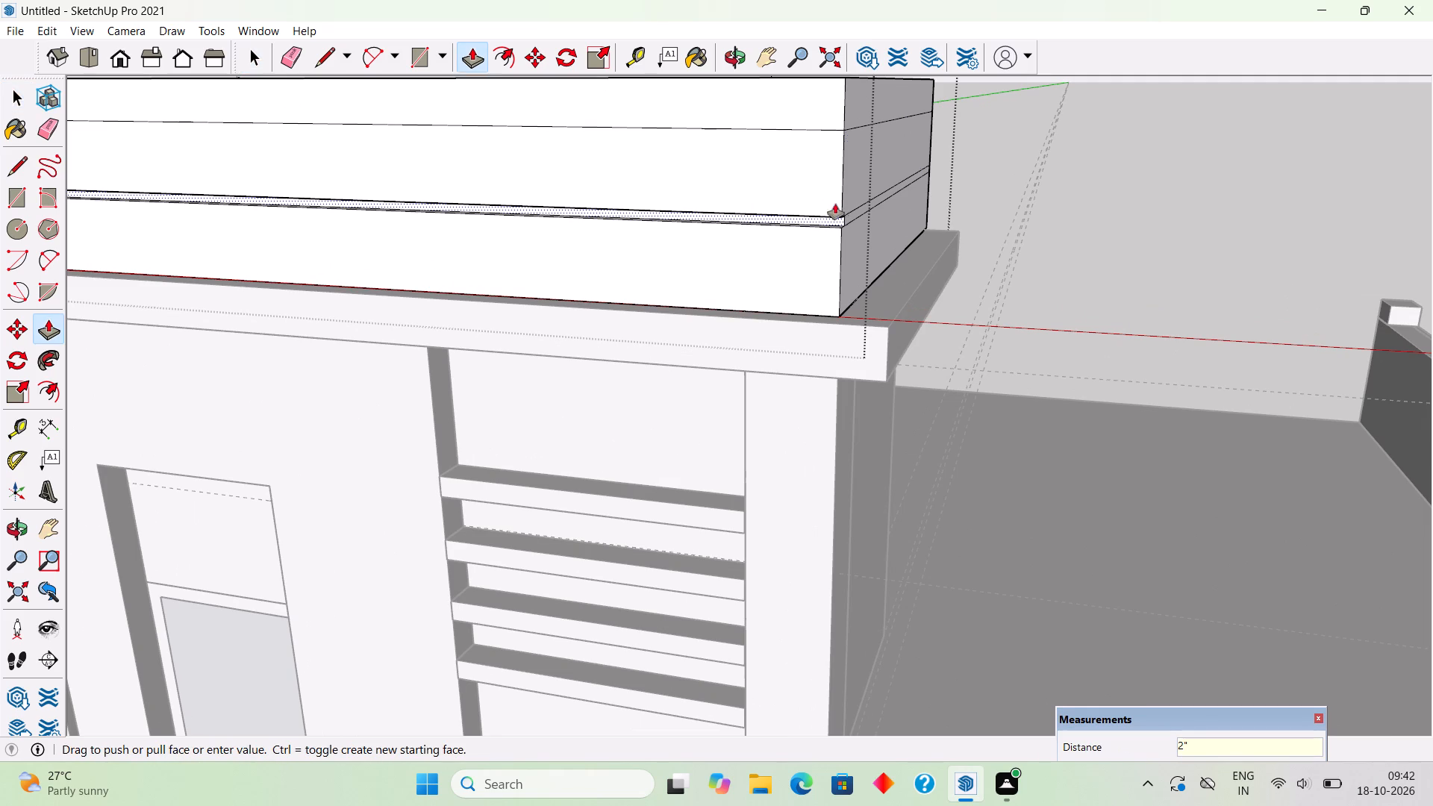
Push the parapet's thin groove band inward at its front corner by about 5/16".
left_click(850, 220)
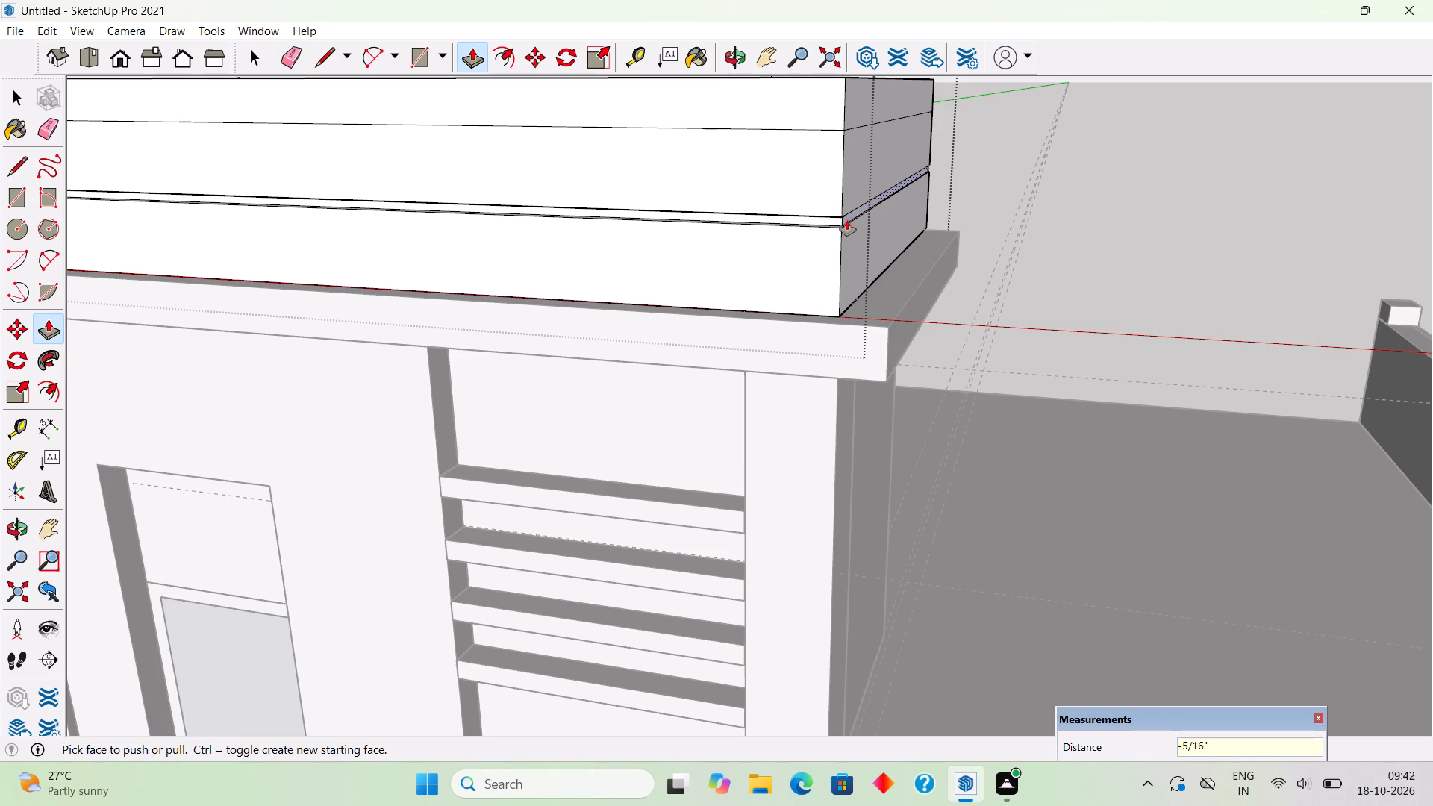
key("space")
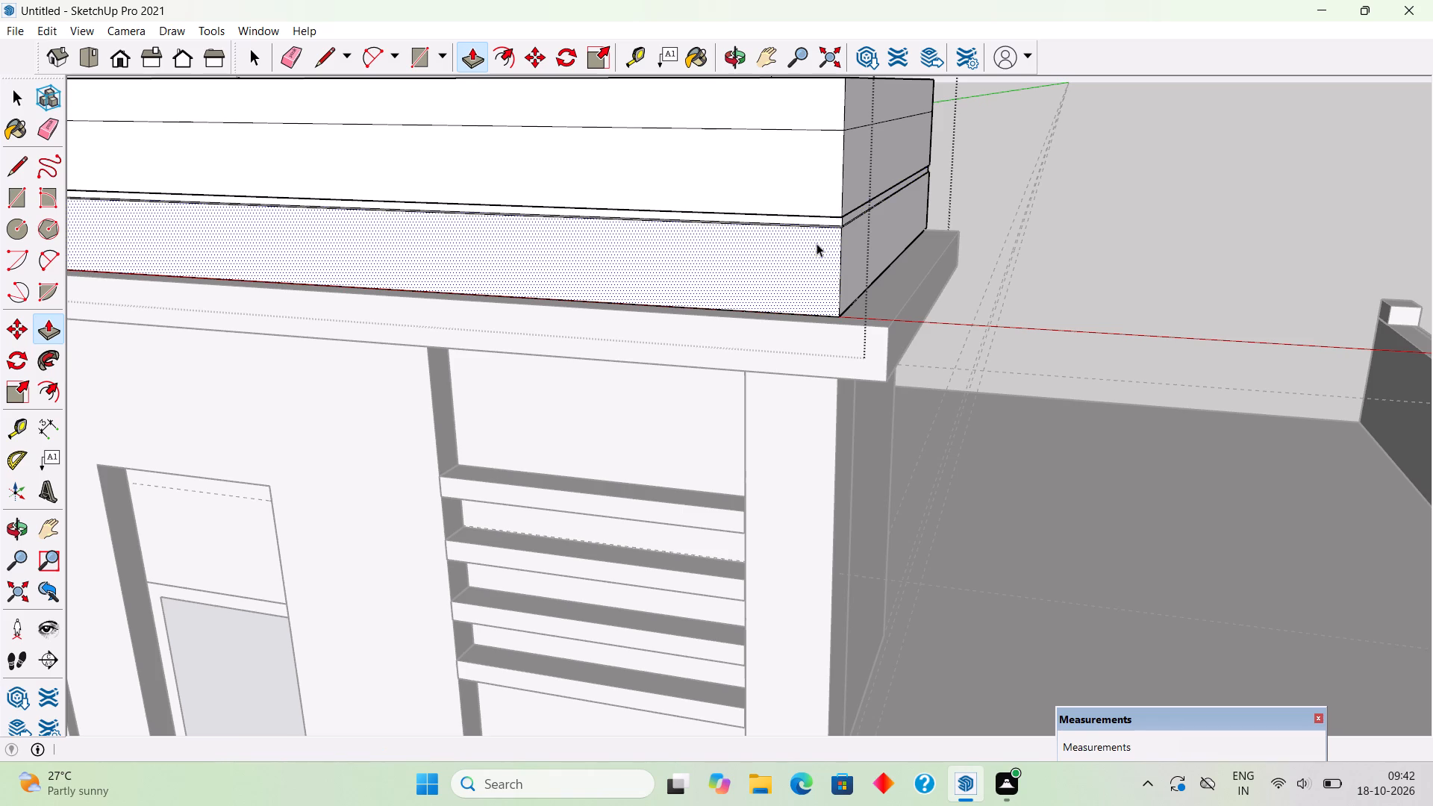
Pull the front of the parapet's top band out about 4 5/8" and its side out, both flush with the ledge below.
left_click(796, 92)
key("p")
left_click(797, 101)
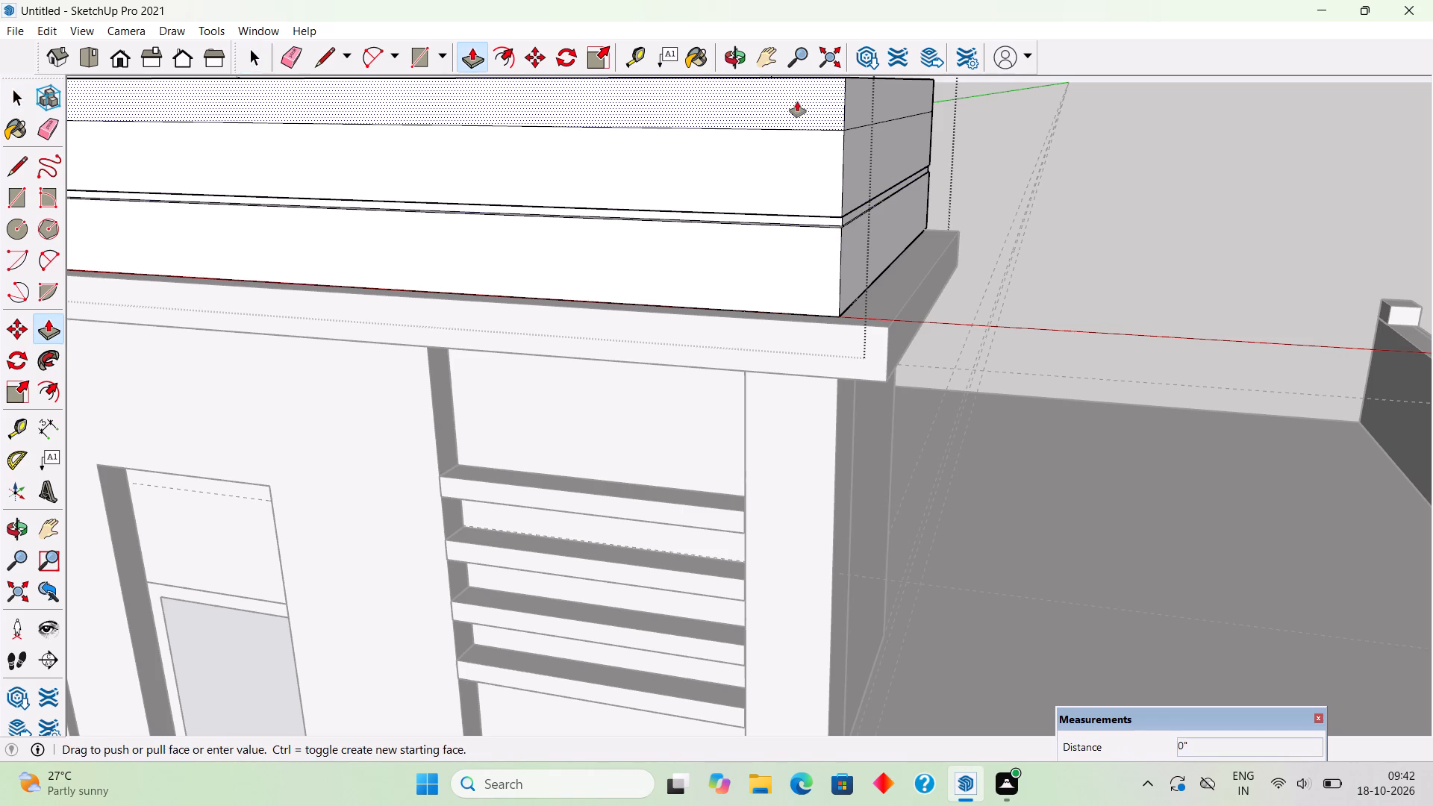
left_click(821, 334)
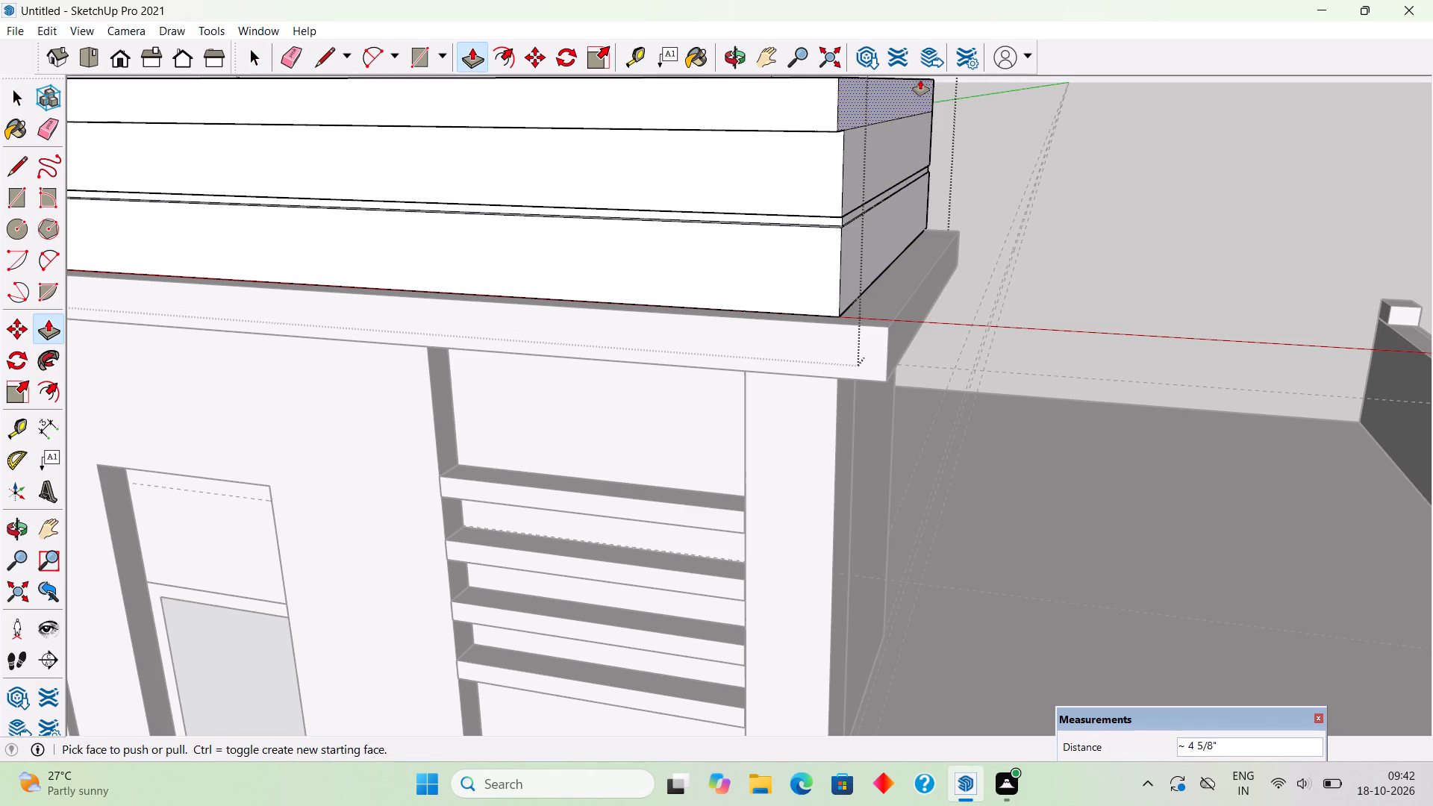
left_click(916, 98)
left_click(890, 339)
key("space")
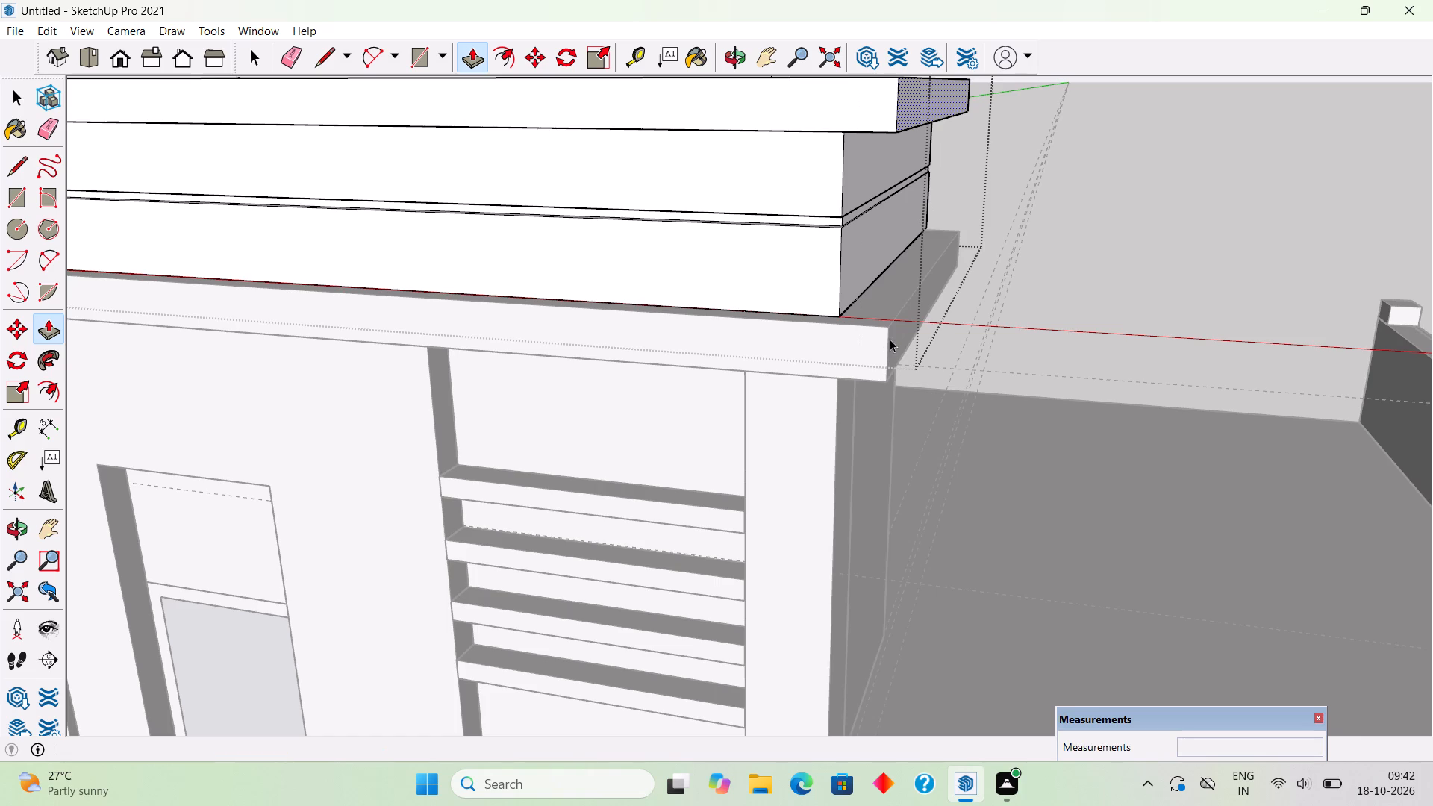
scroll(890, 339, "down", 12)
left_click(349, 280)
Examine the parapet profile and the whole house front from several angles.
scroll(431, 310, "down", 6)
middle_click_drag(706, 570, 721, 548)
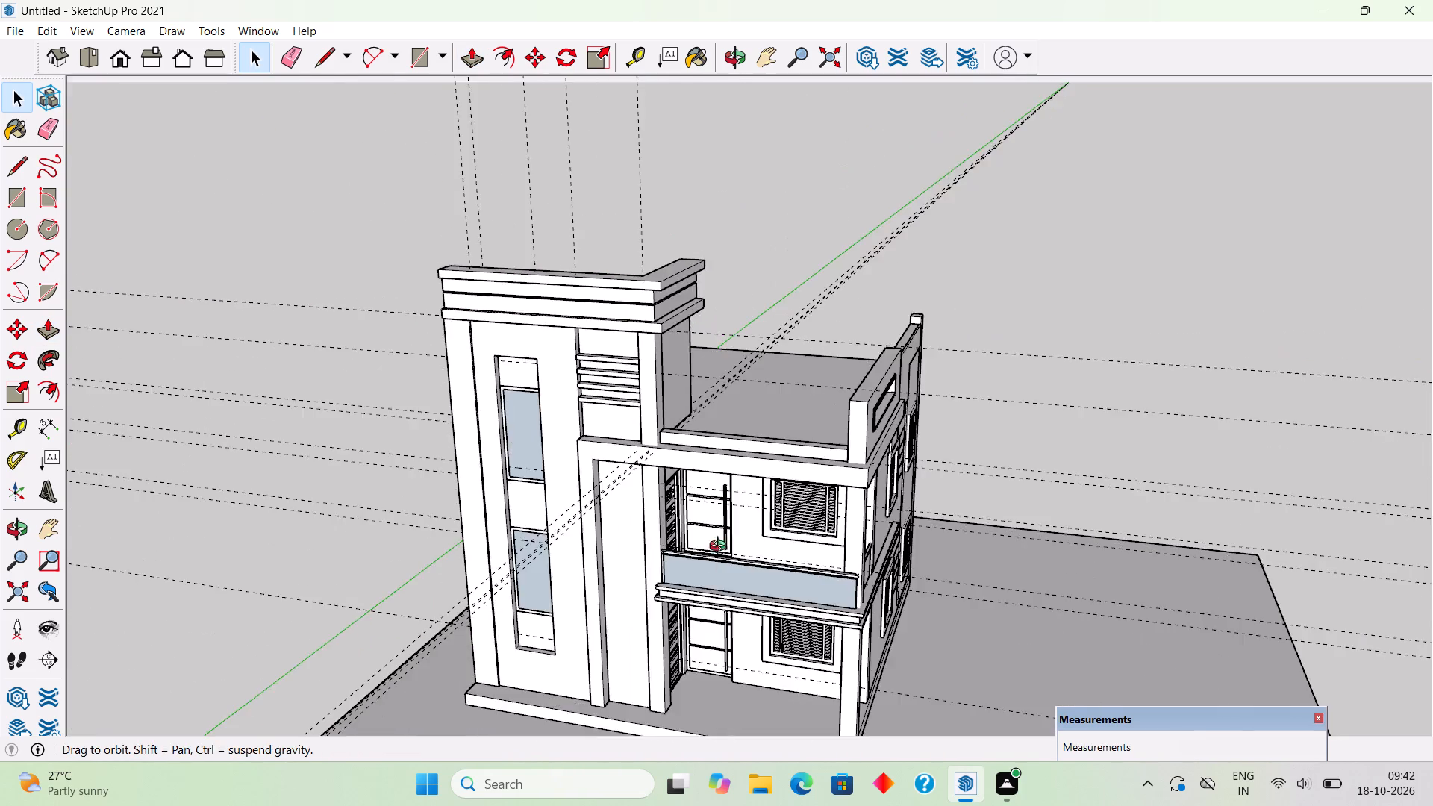
middle_click_drag(721, 548, 840, 334)
middle_click_drag(836, 343, 764, 469)
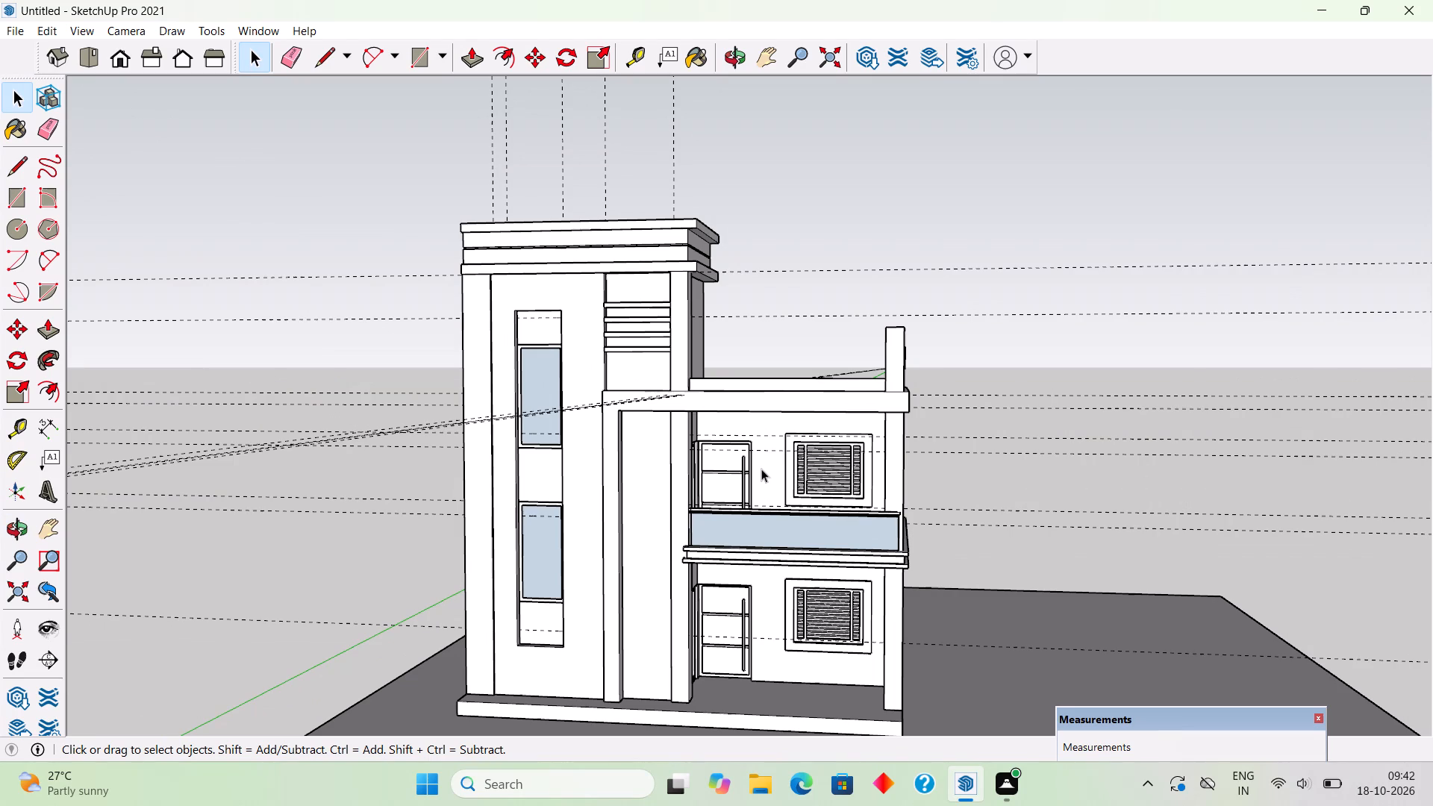
middle_click_drag(761, 469, 522, 532)
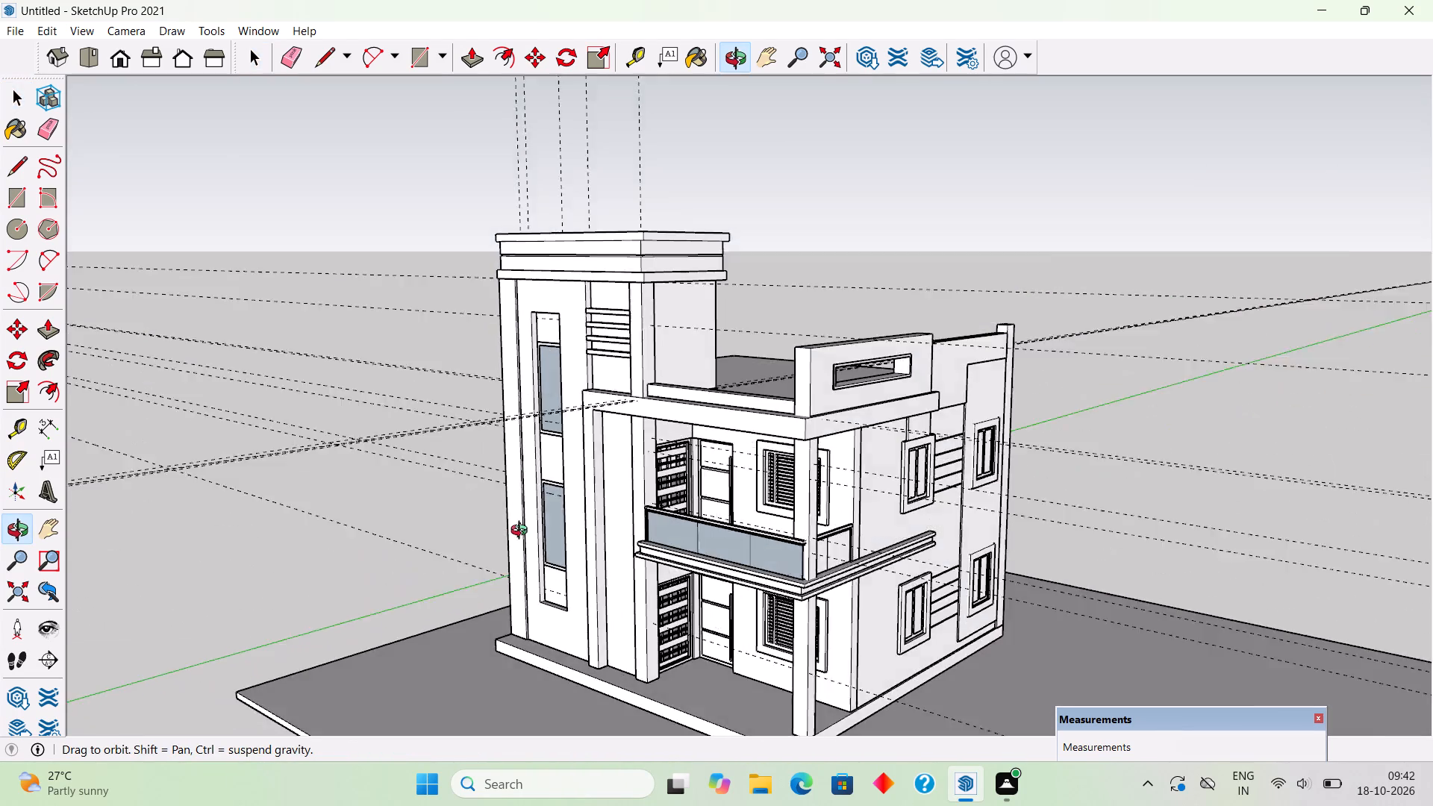
middle_click_drag(522, 532, 772, 574)
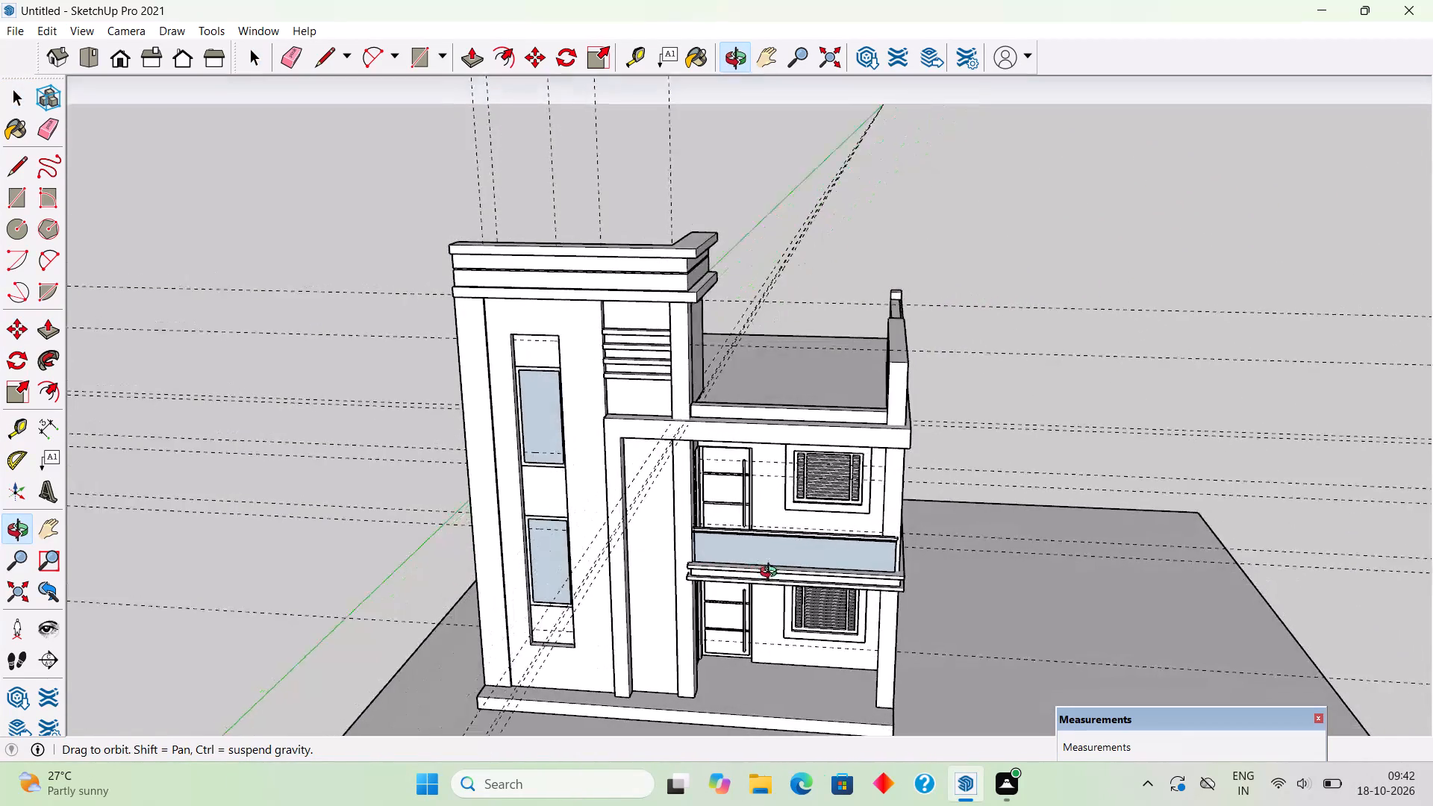
middle_click_drag(772, 574, 813, 445)
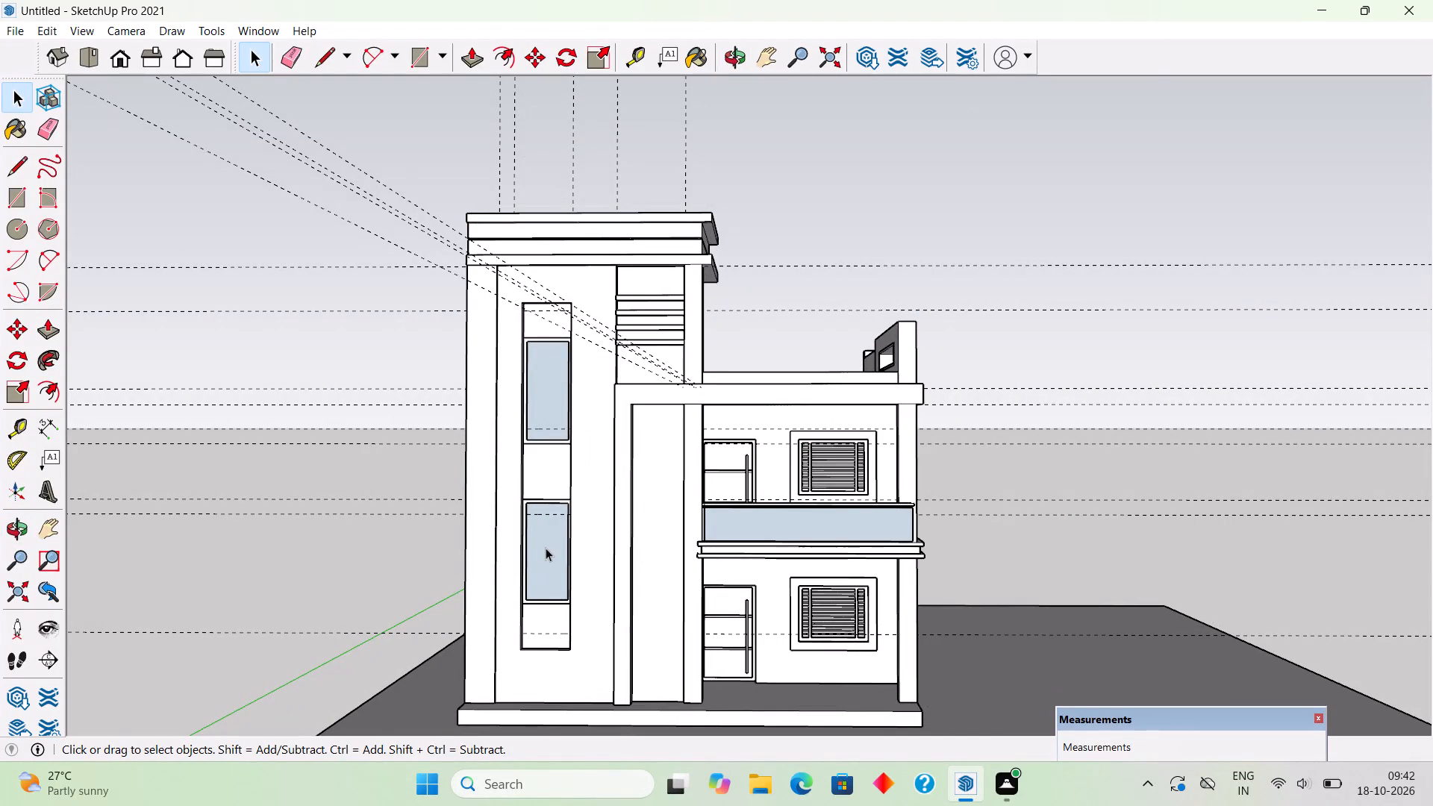
Delete the glass pane of the tower's lower window.
scroll(543, 567, "up", 15)
left_click(563, 590)
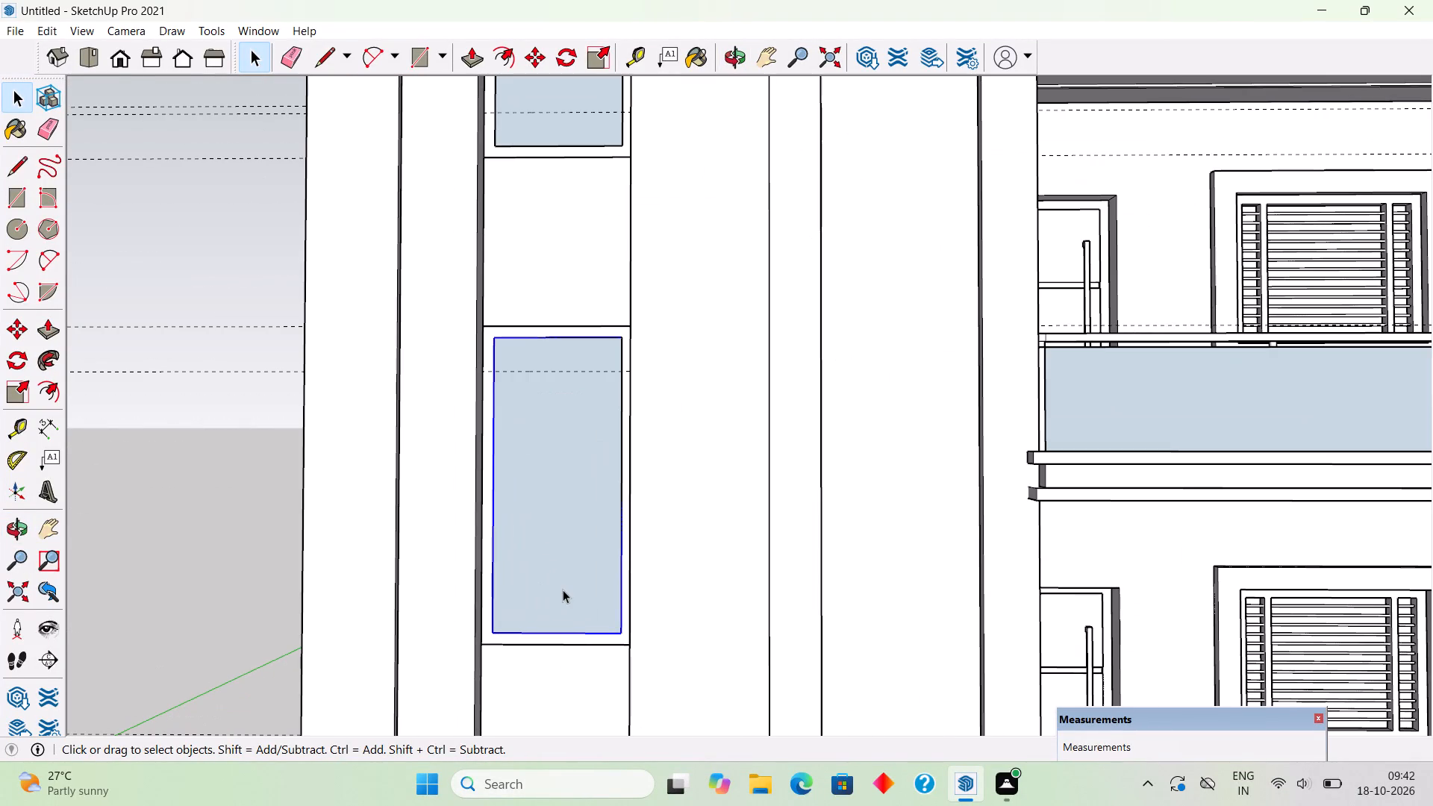
key("Delete")
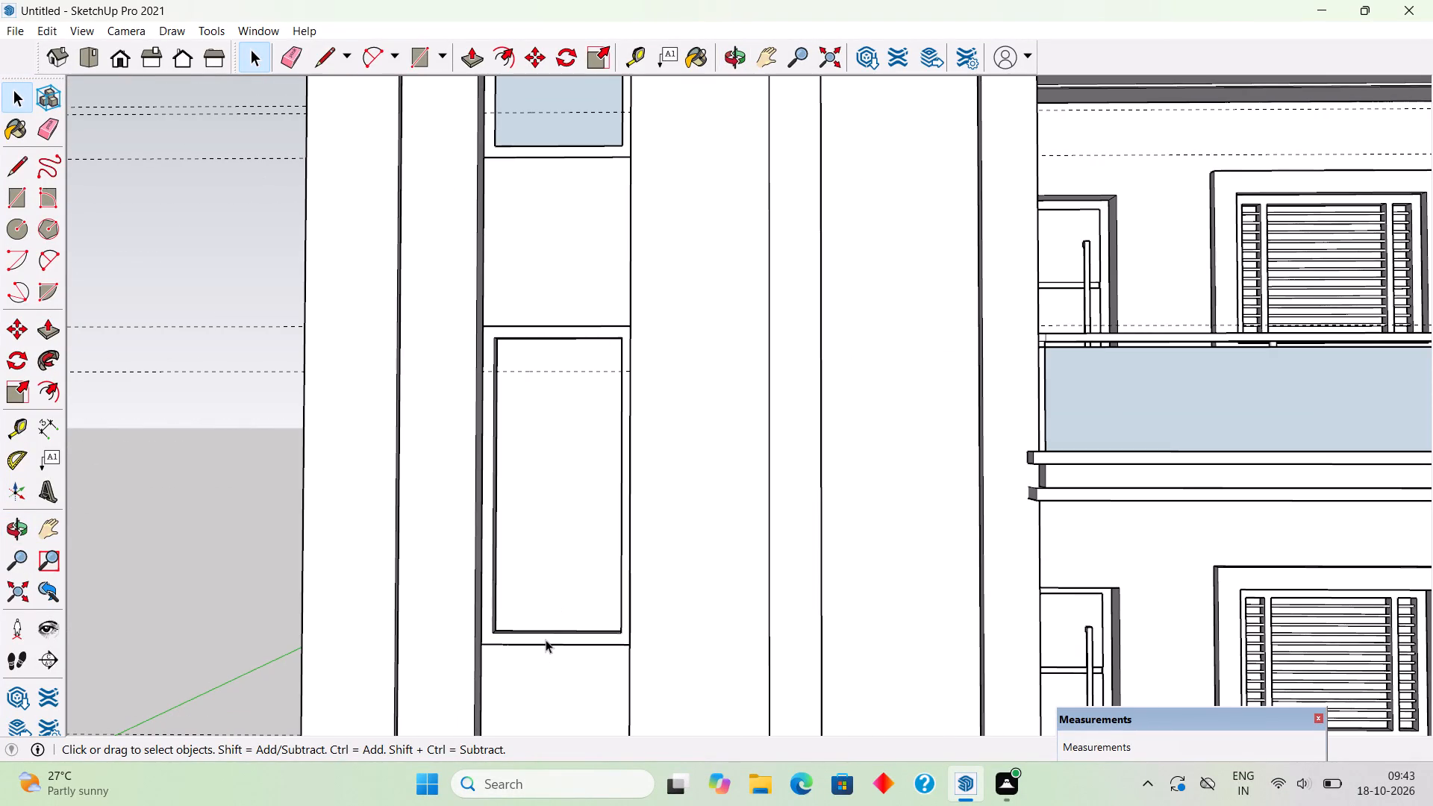
Delete the frame of the tower's lower window, clearing the recessed opening.
left_click(546, 640)
double_click(546, 639)
left_click(546, 639)
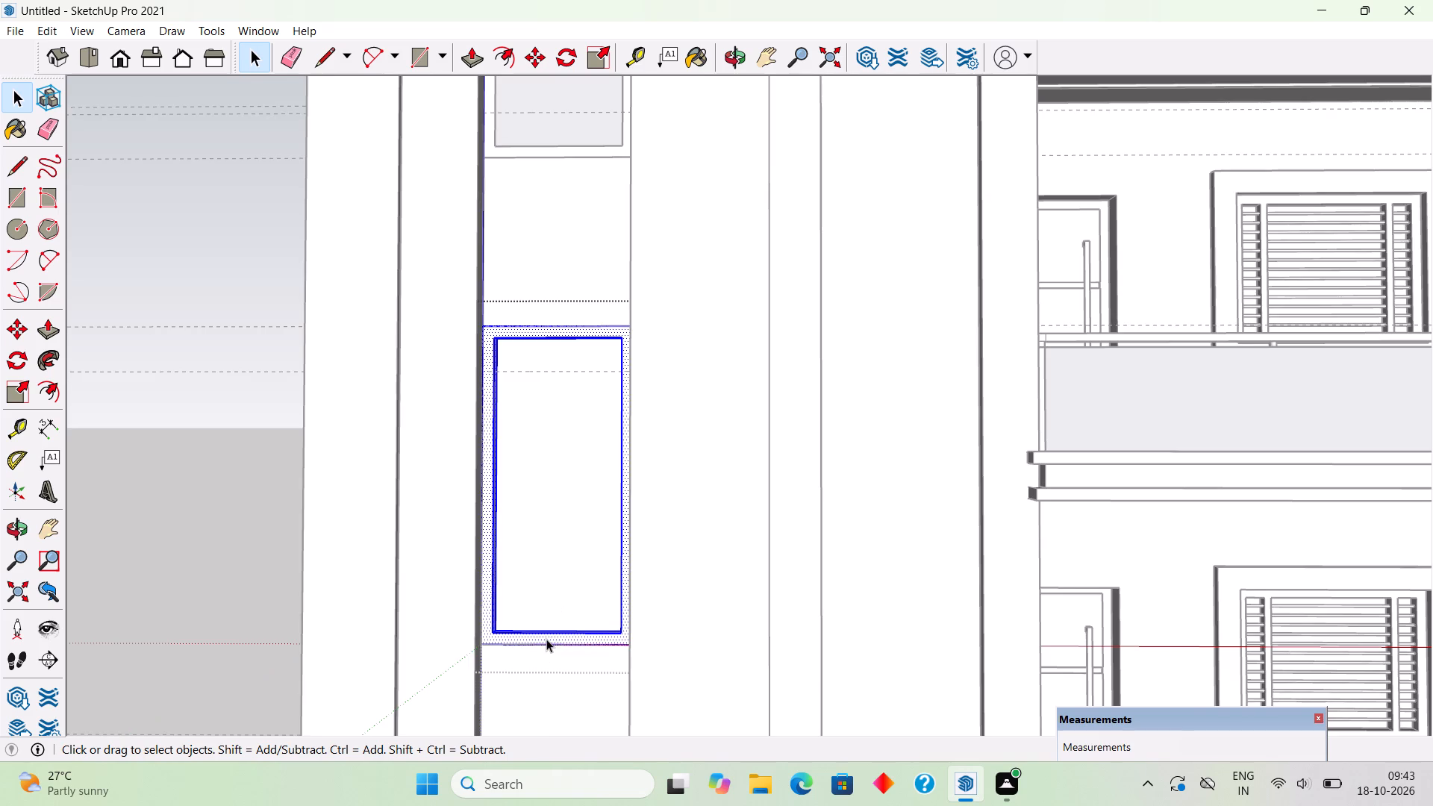
middle_click_drag(555, 636, 543, 722)
middle_click_drag(531, 630, 475, 602)
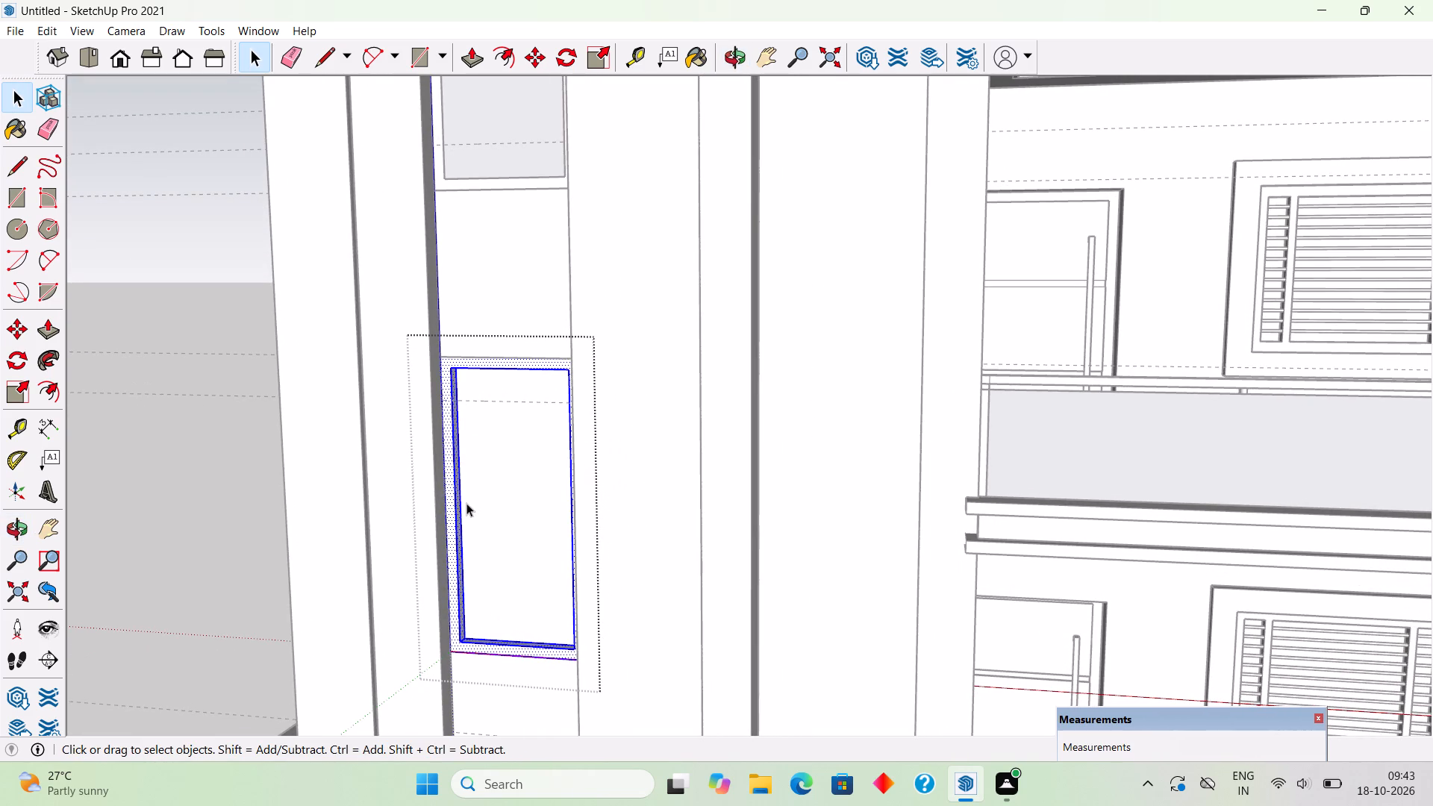
scroll(487, 409, "up", 5)
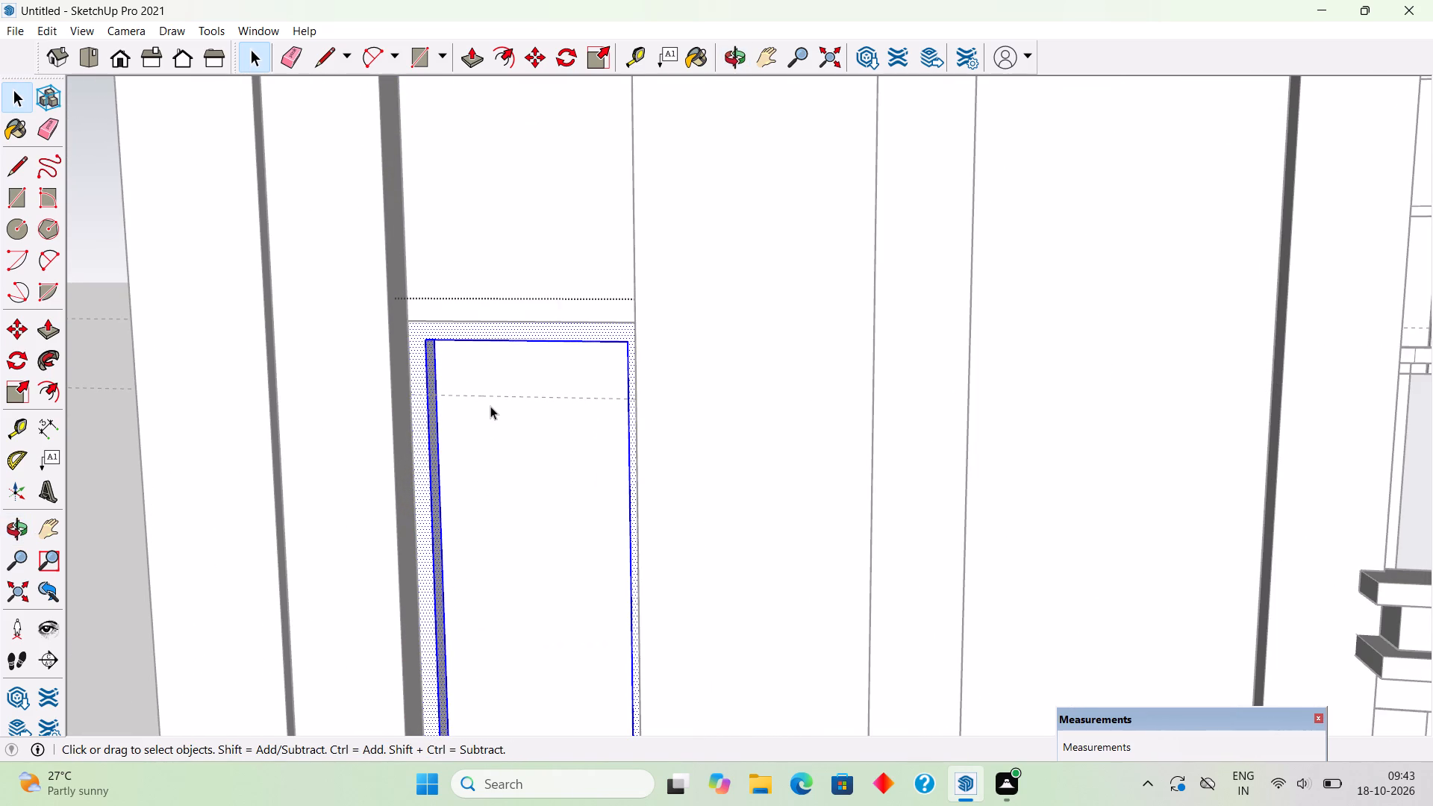
key("Delete")
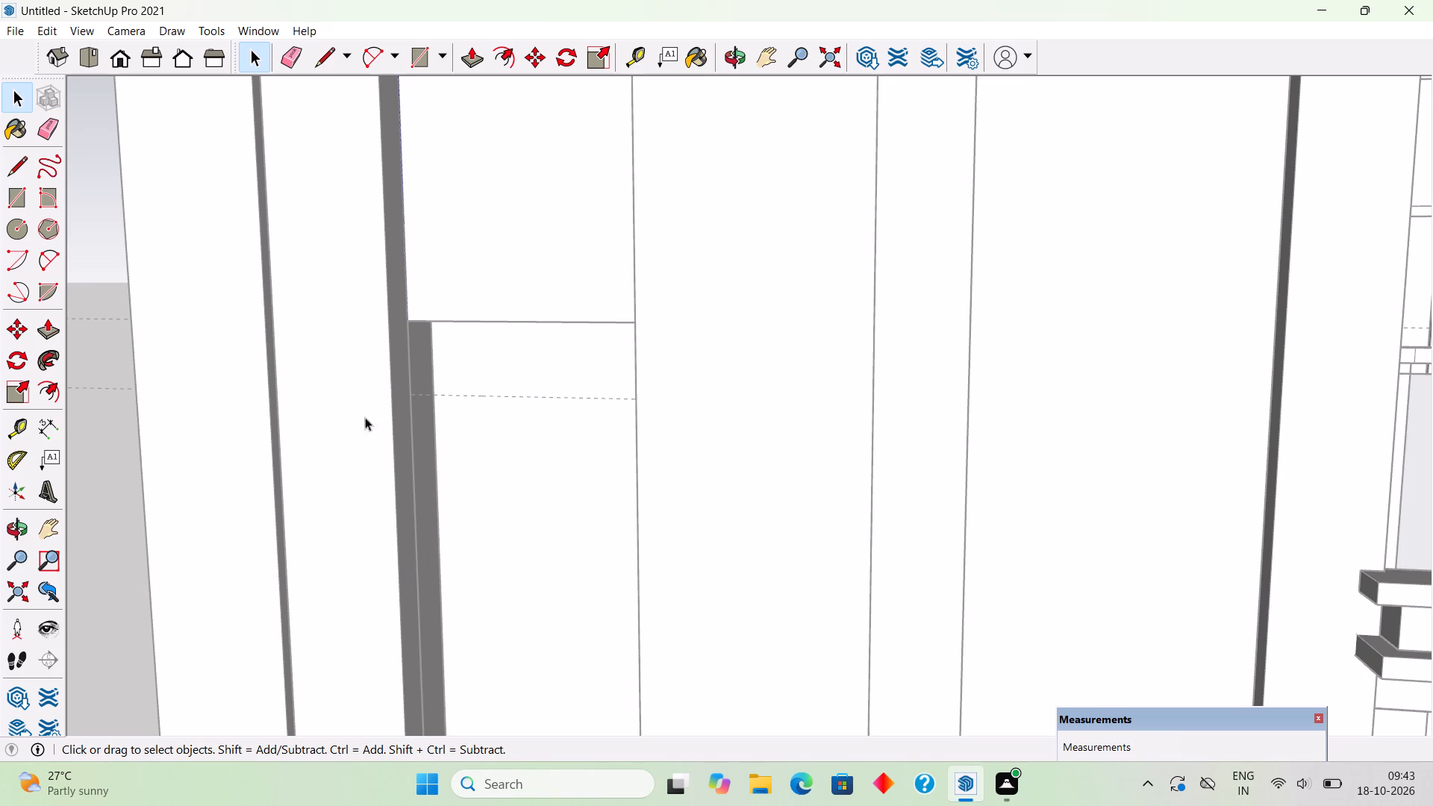
left_click(108, 266)
Draw a 3' 4" by 7' rectangle filling the tower's lower window opening.
scroll(376, 274, "down", 5)
middle_click_drag(500, 383, 571, 404)
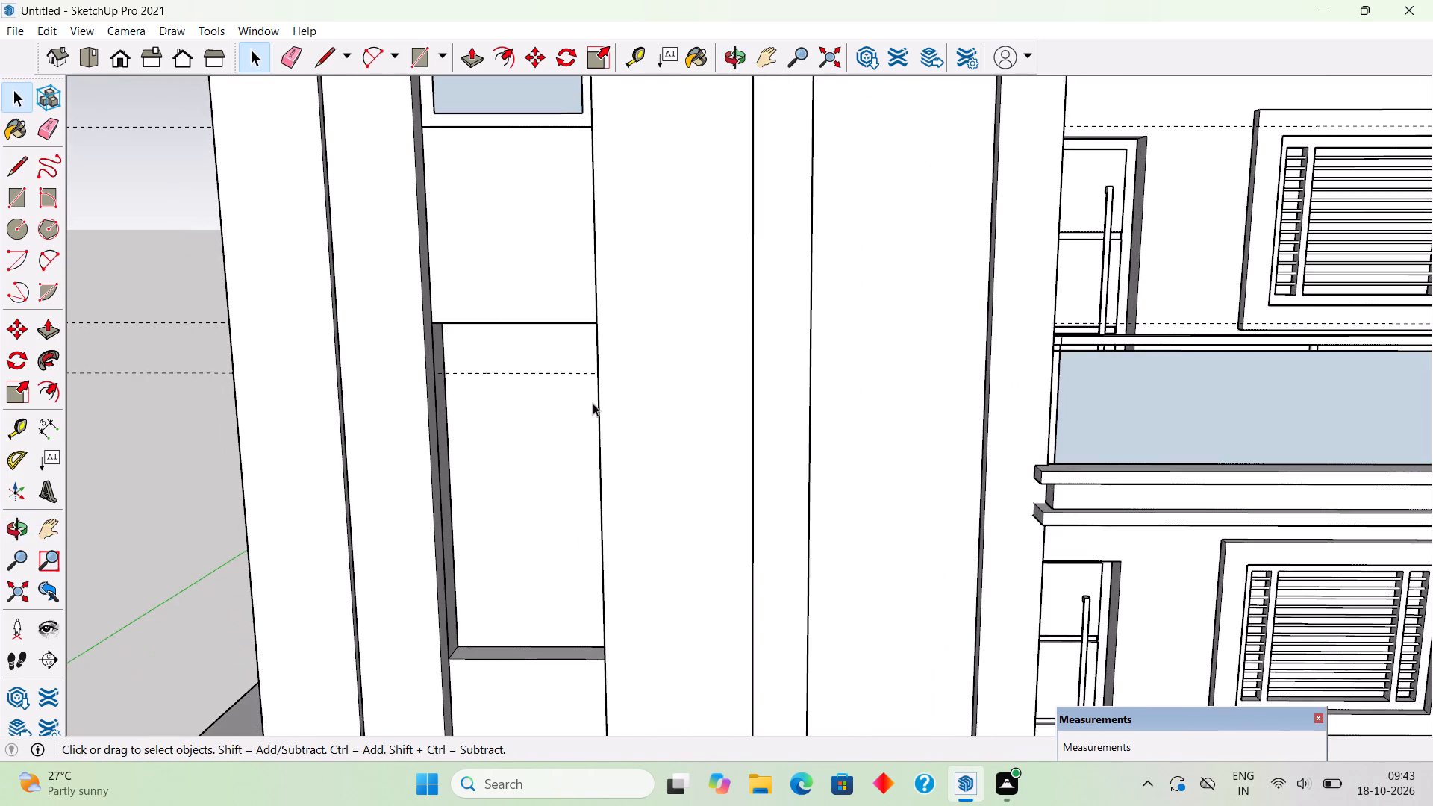
scroll(490, 360, "up", 2)
key("r")
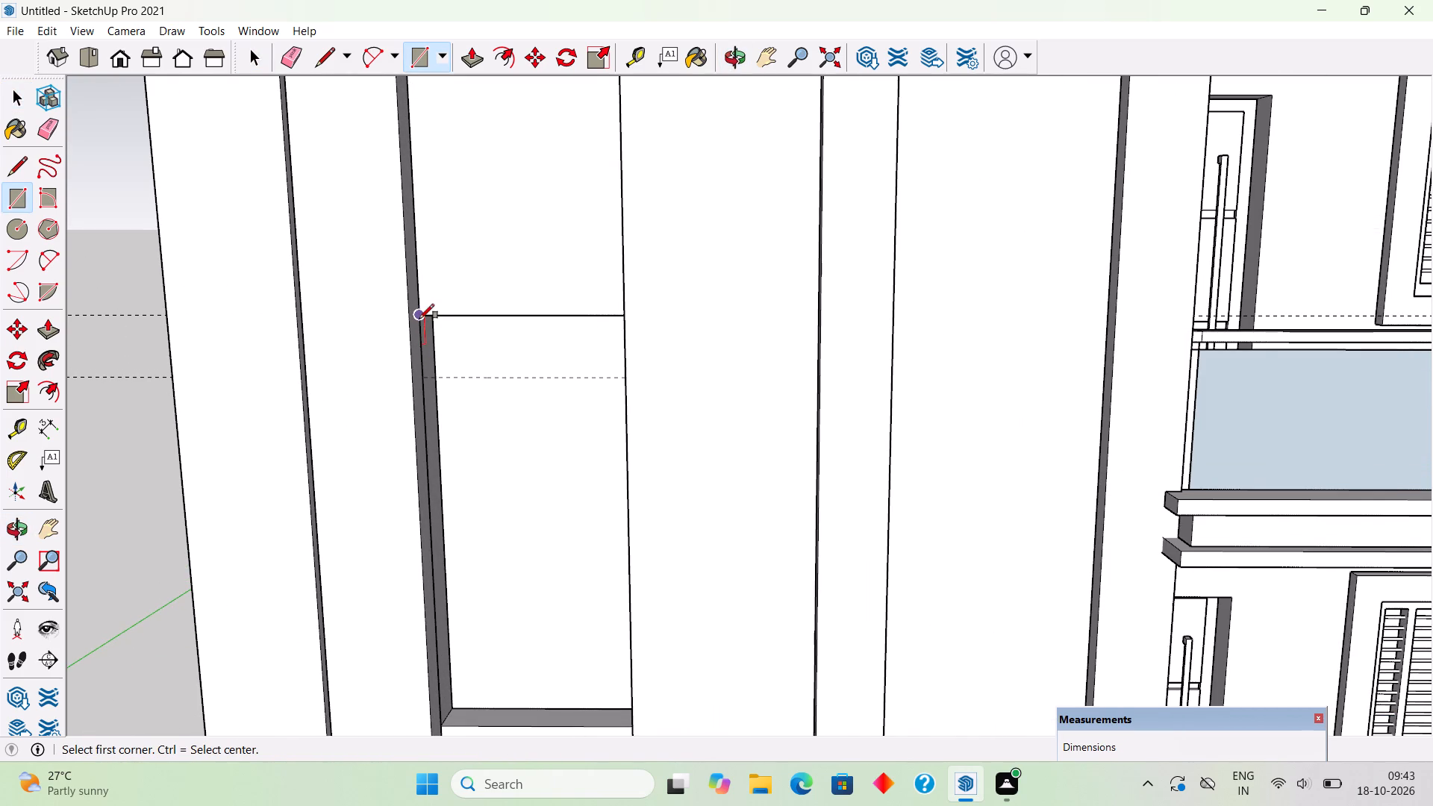
left_click(419, 318)
scroll(539, 606, "down", 3)
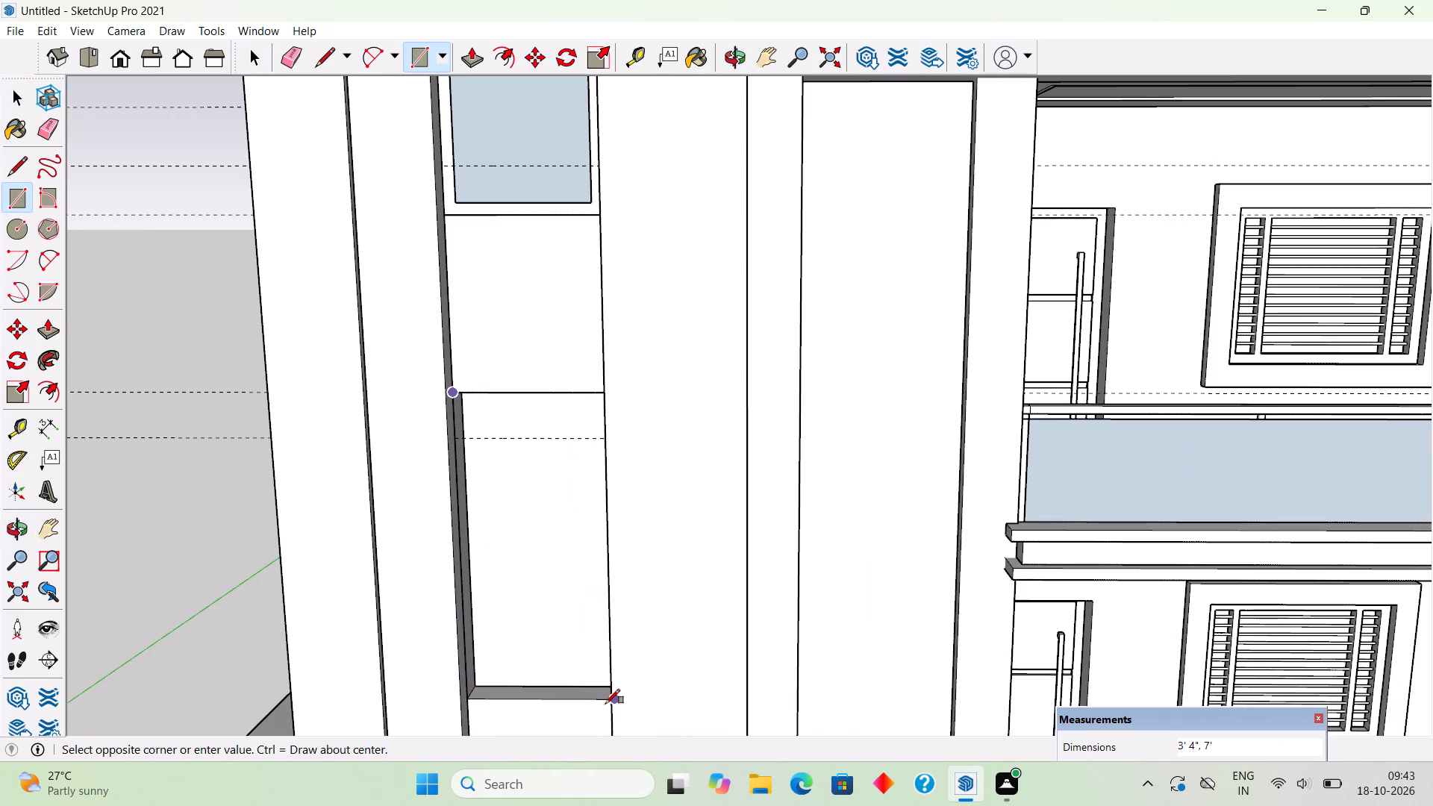
scroll(605, 669, "up", 5)
middle_click_drag(597, 669, 655, 633)
scroll(657, 665, "up", 4)
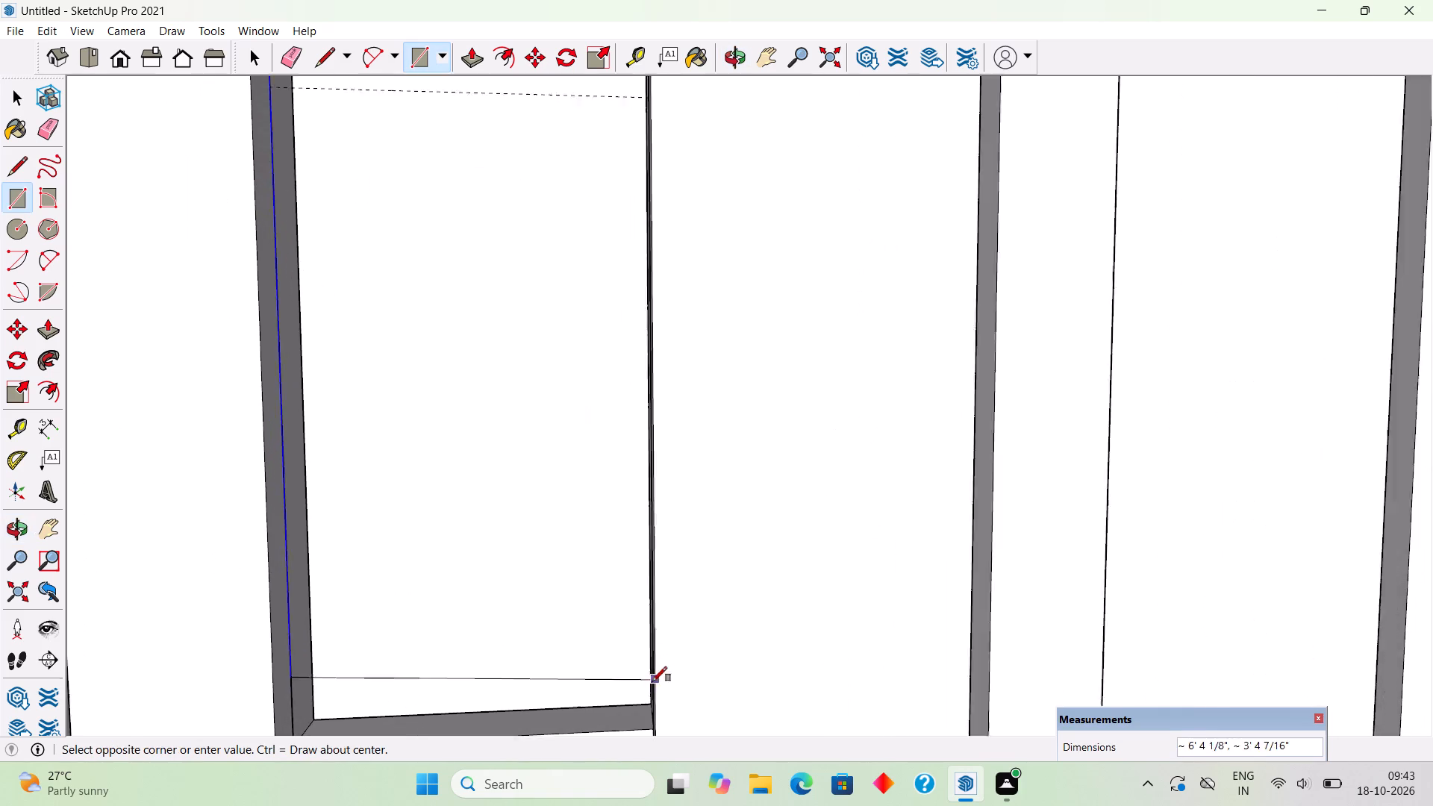
middle_click_drag(655, 681, 707, 635)
scroll(725, 668, "up", 2)
left_click(724, 681)
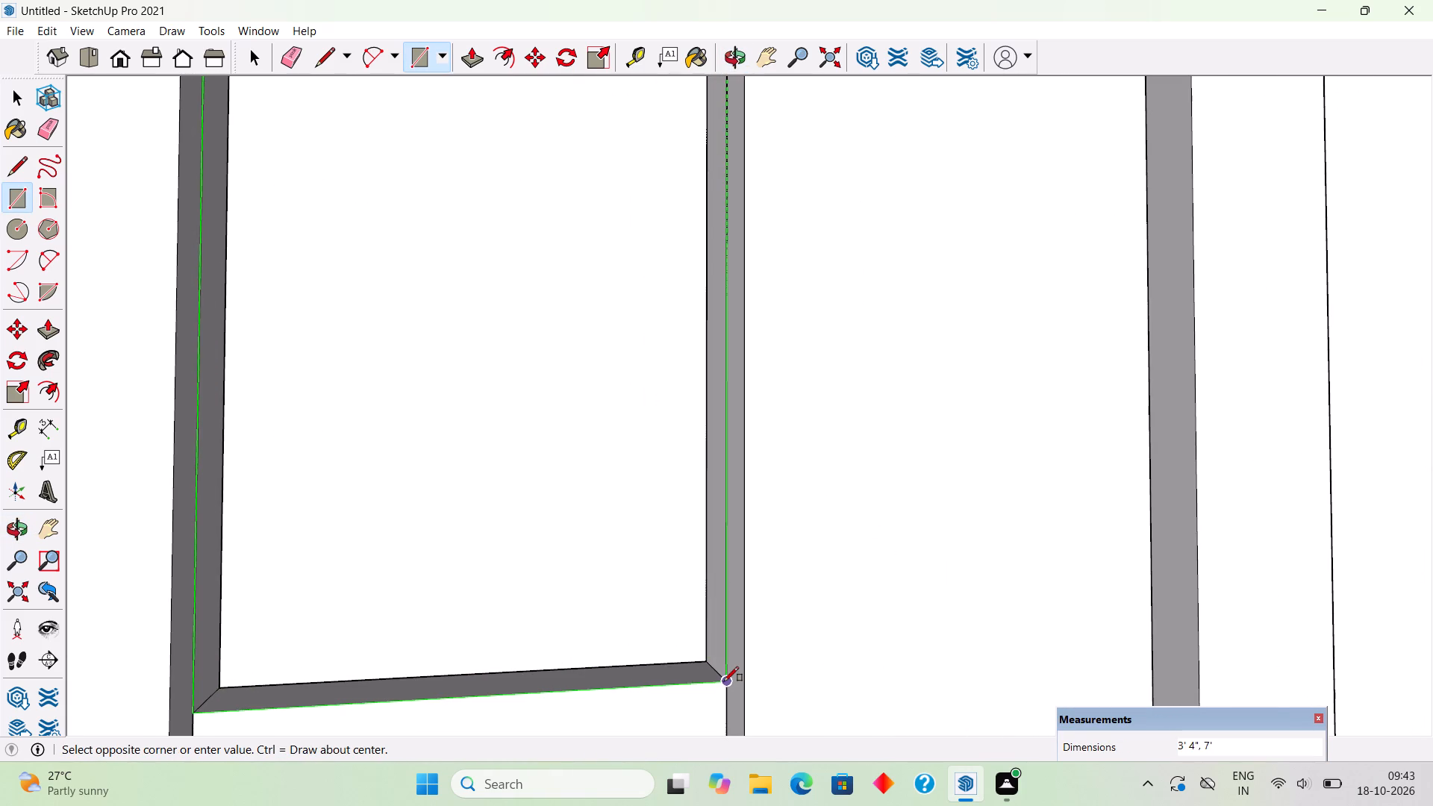
Offset the new window rectangle's outline inward by 2" for the outer frame.
key("t")
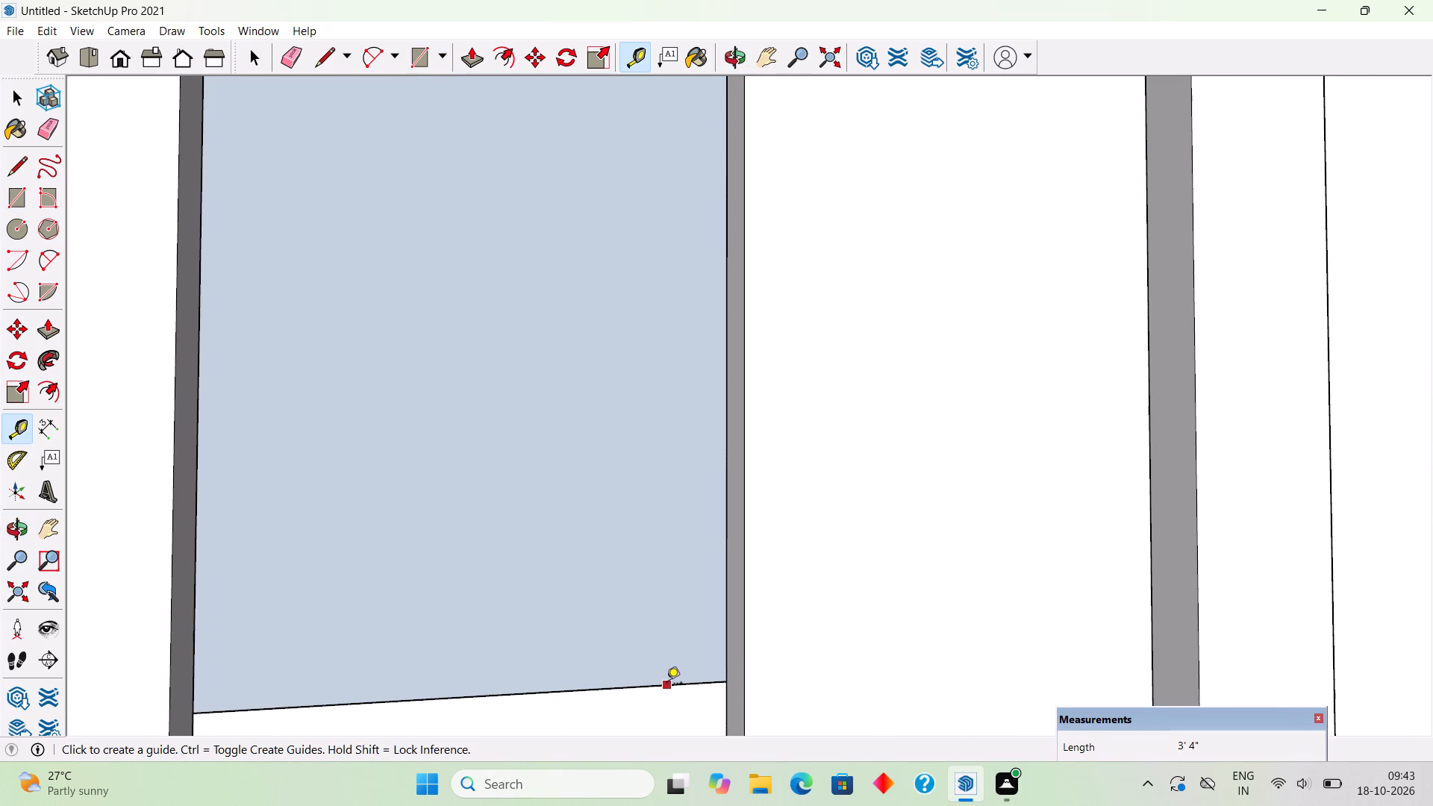
left_click(666, 684)
type("rf")
left_click(670, 672)
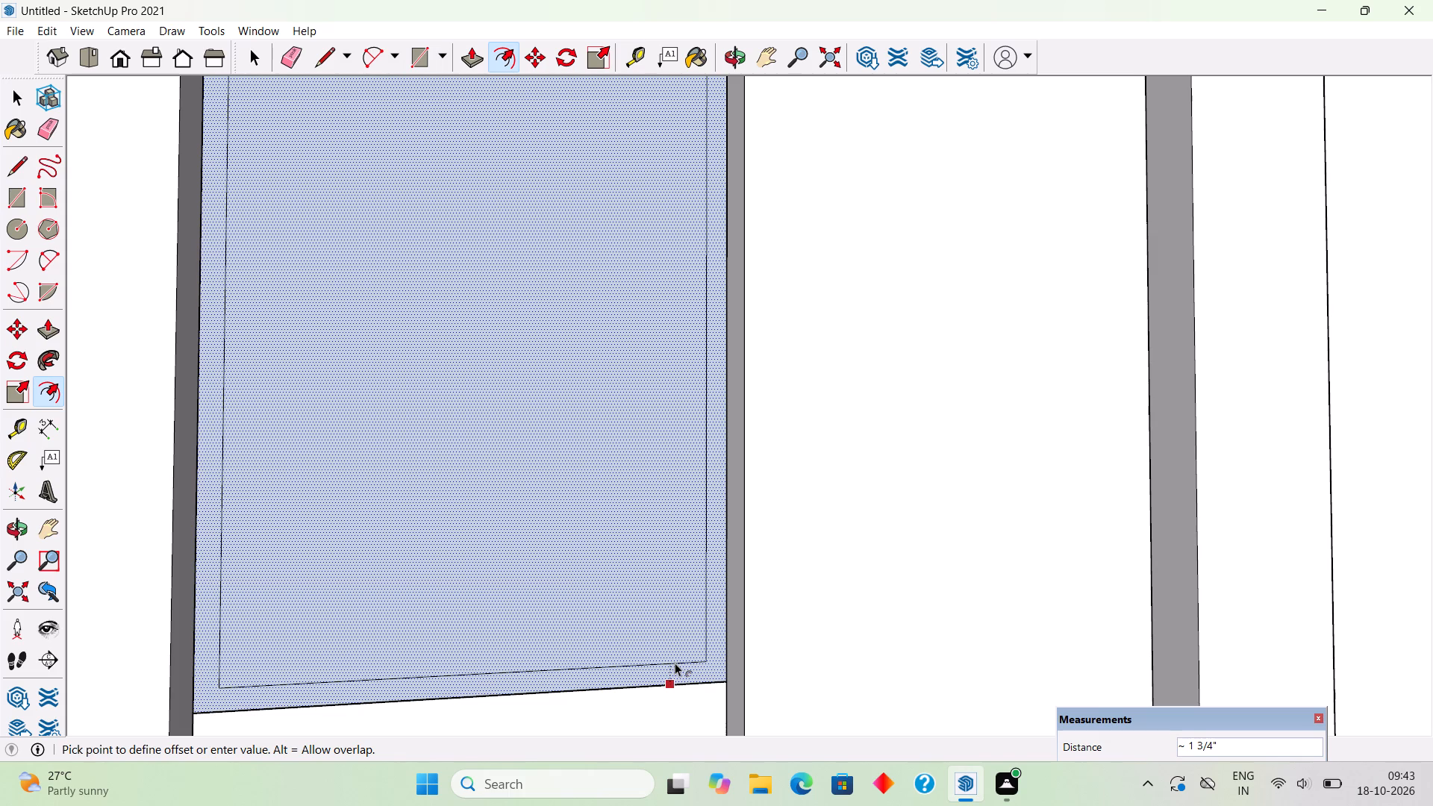
type("2\"")
key("Return")
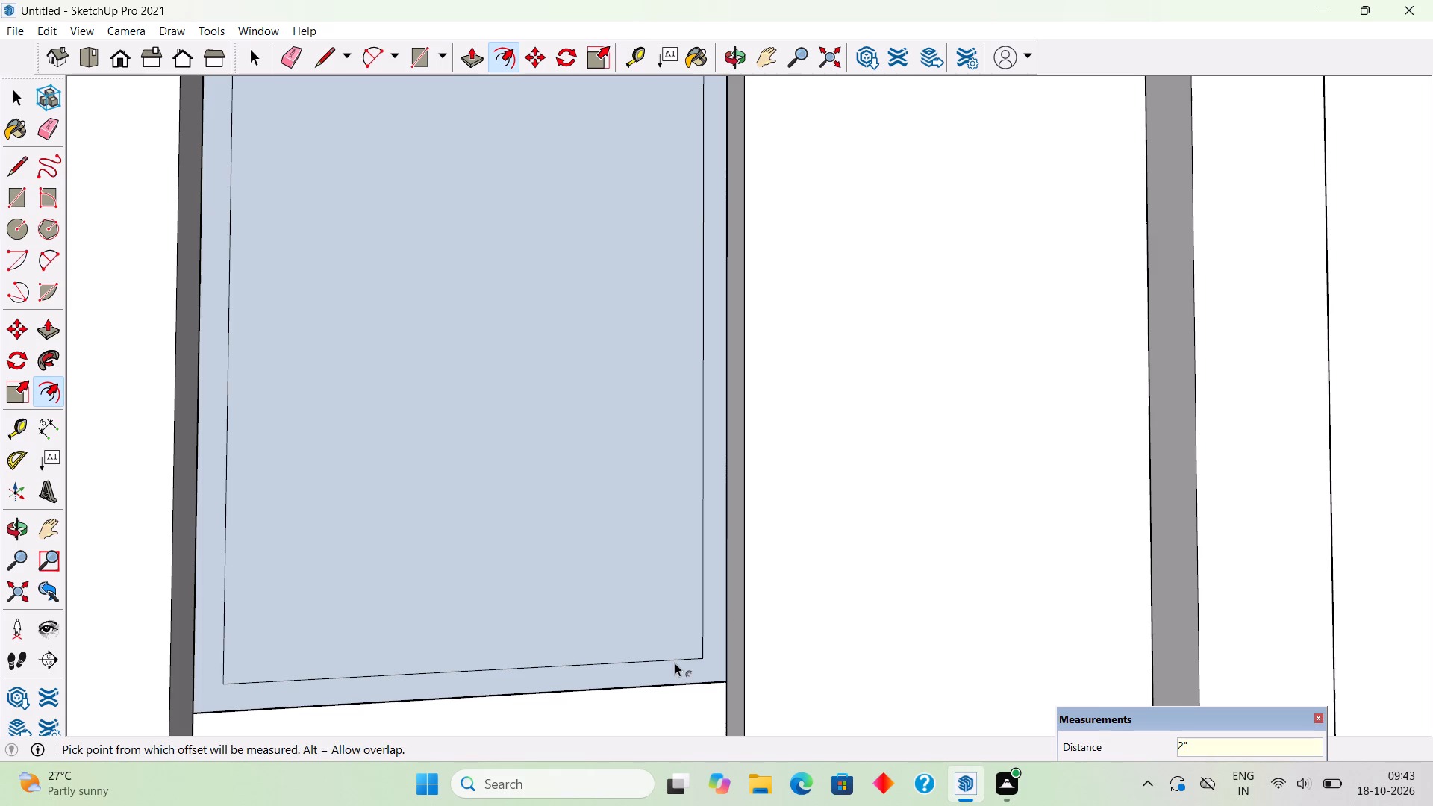
left_click(691, 591)
key("space")
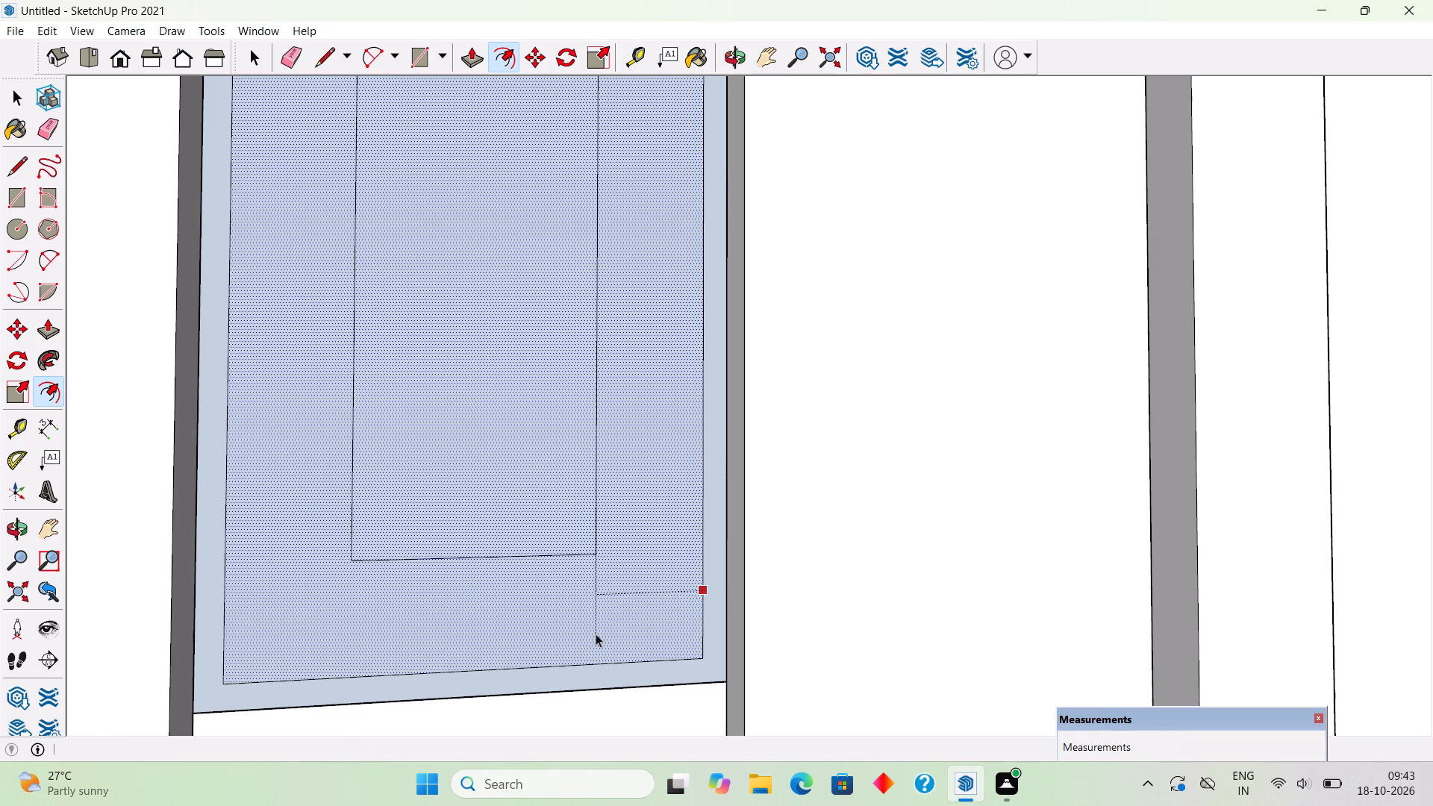
Place a vertical guide at the inner pane's centre, 1' 6" from its side edge, plus guides 1" to either side.
key("t")
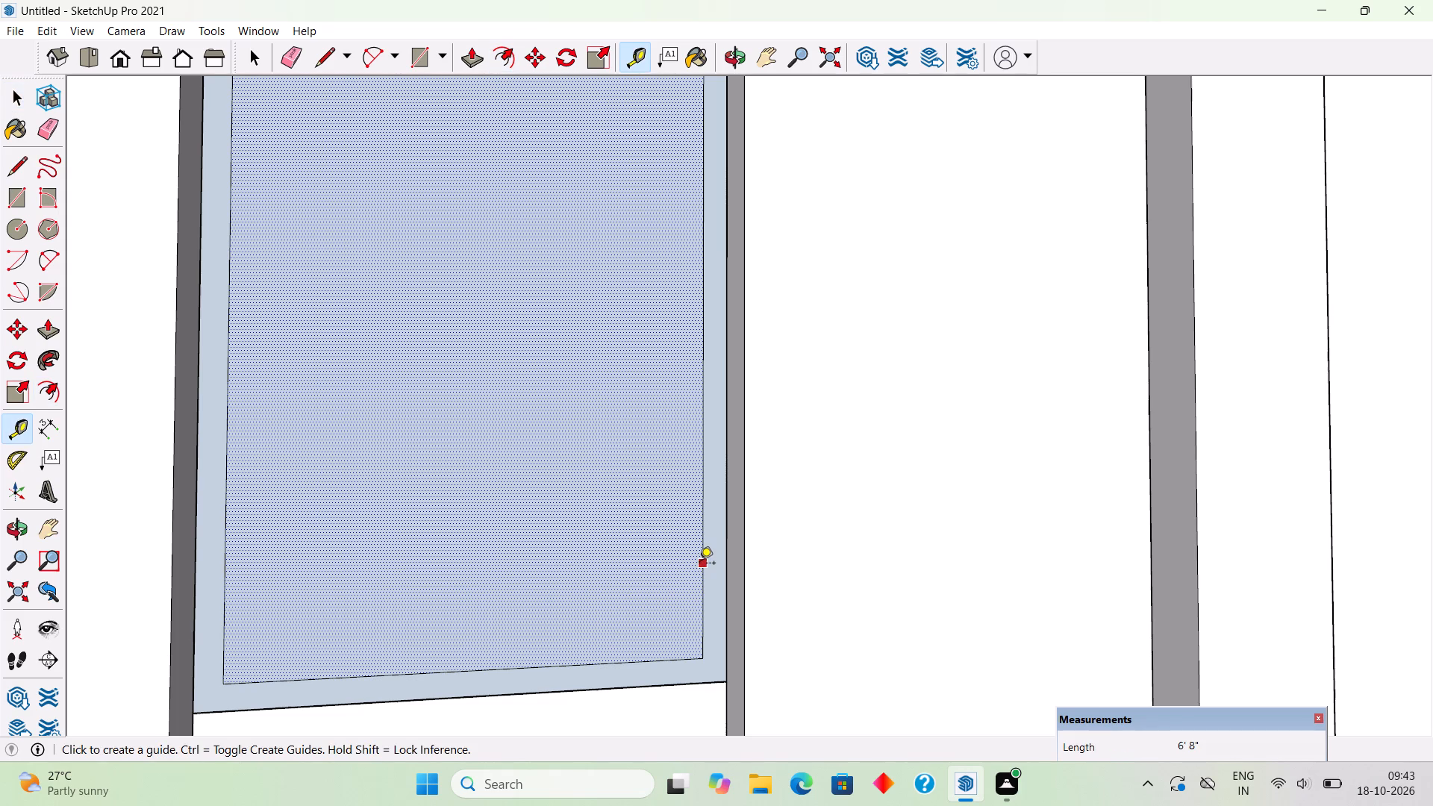
left_click(699, 564)
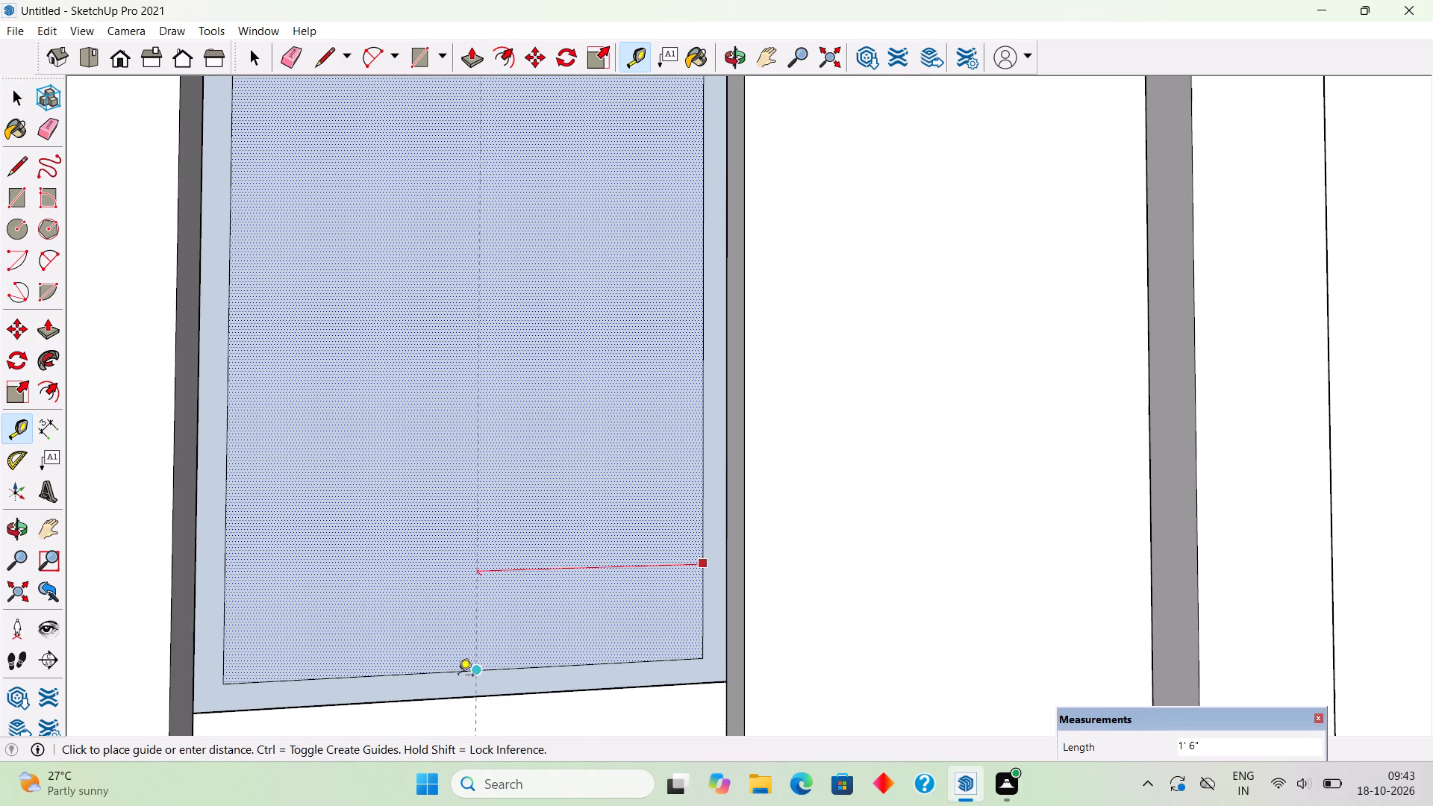
left_click(479, 671)
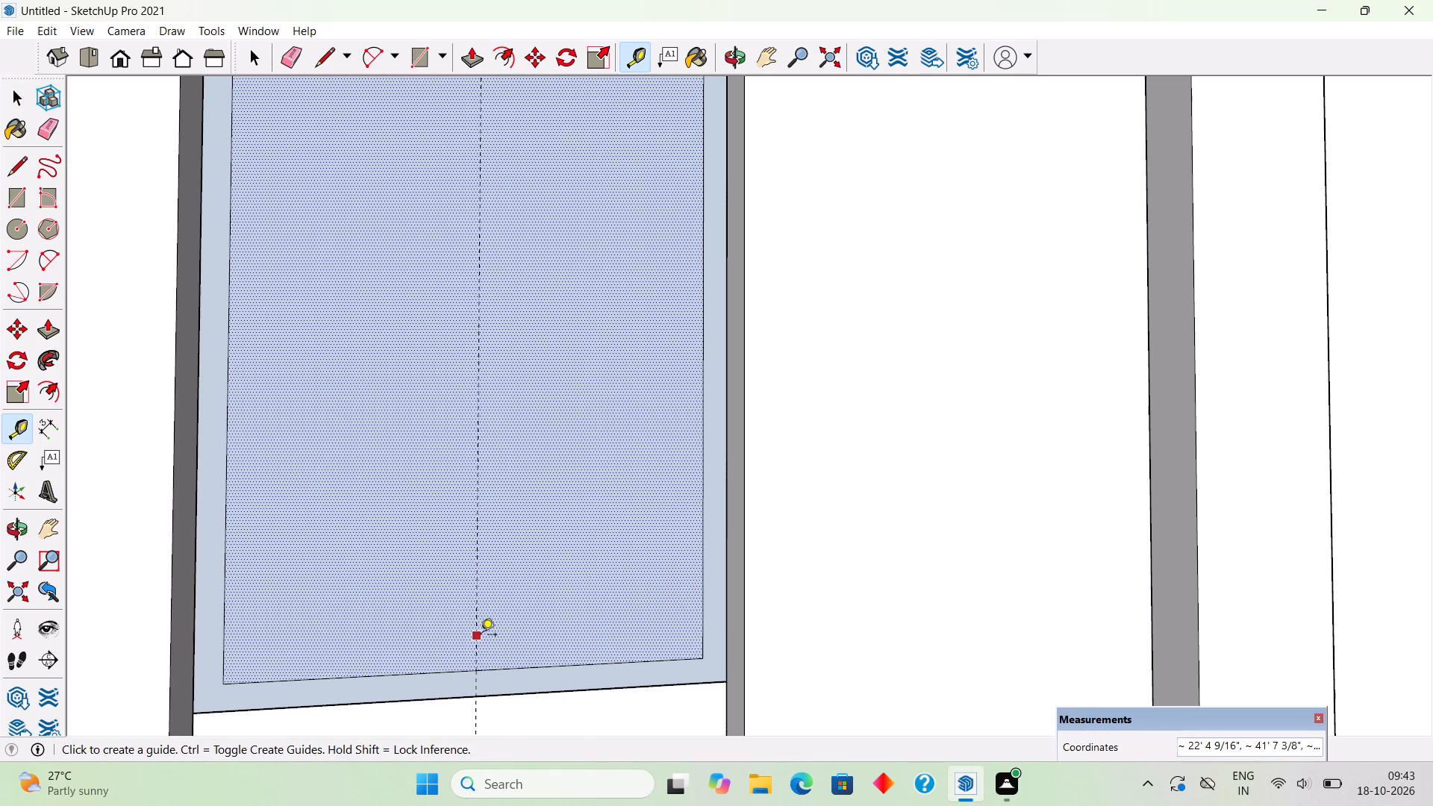
left_click(481, 636)
type("1\"")
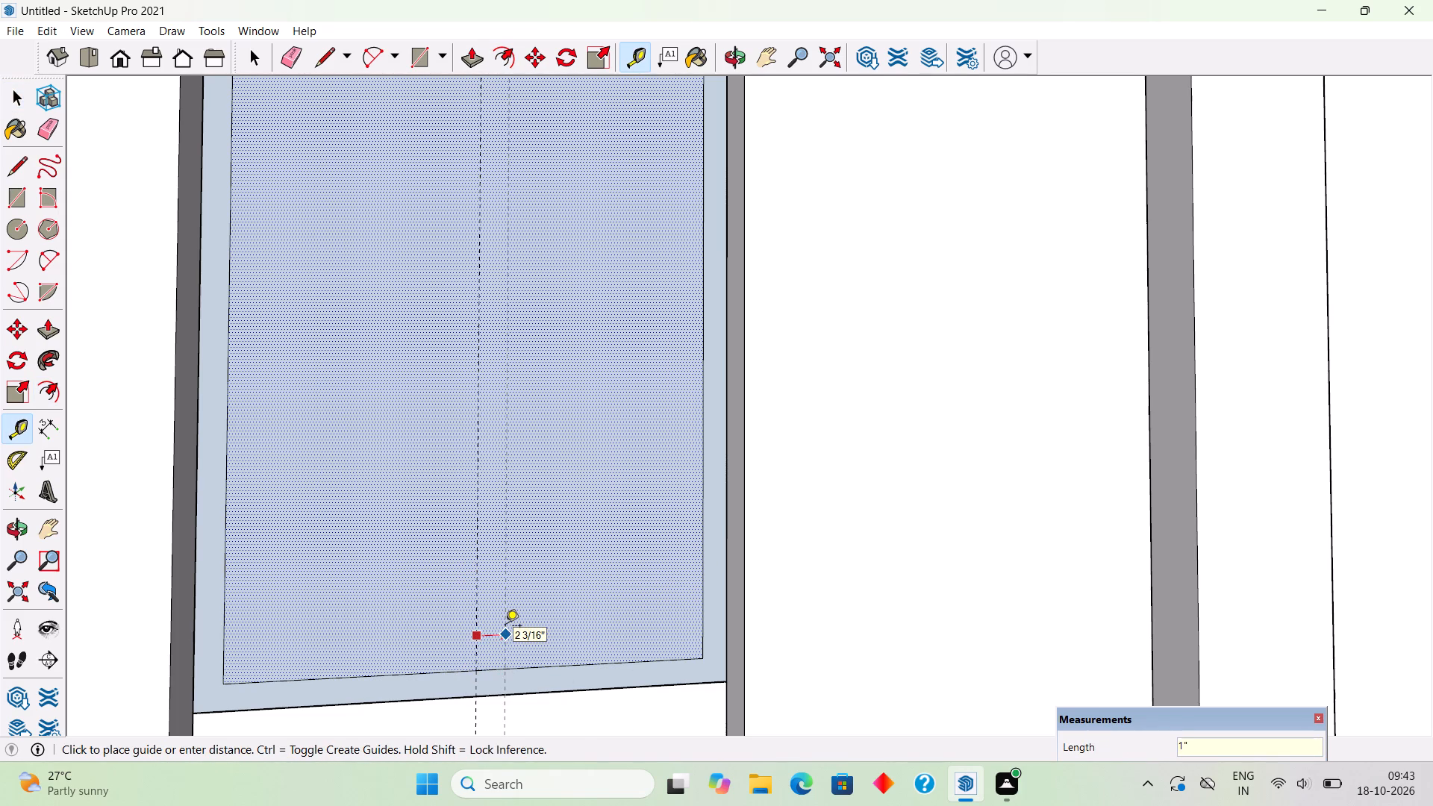
key("Return")
left_click(472, 649)
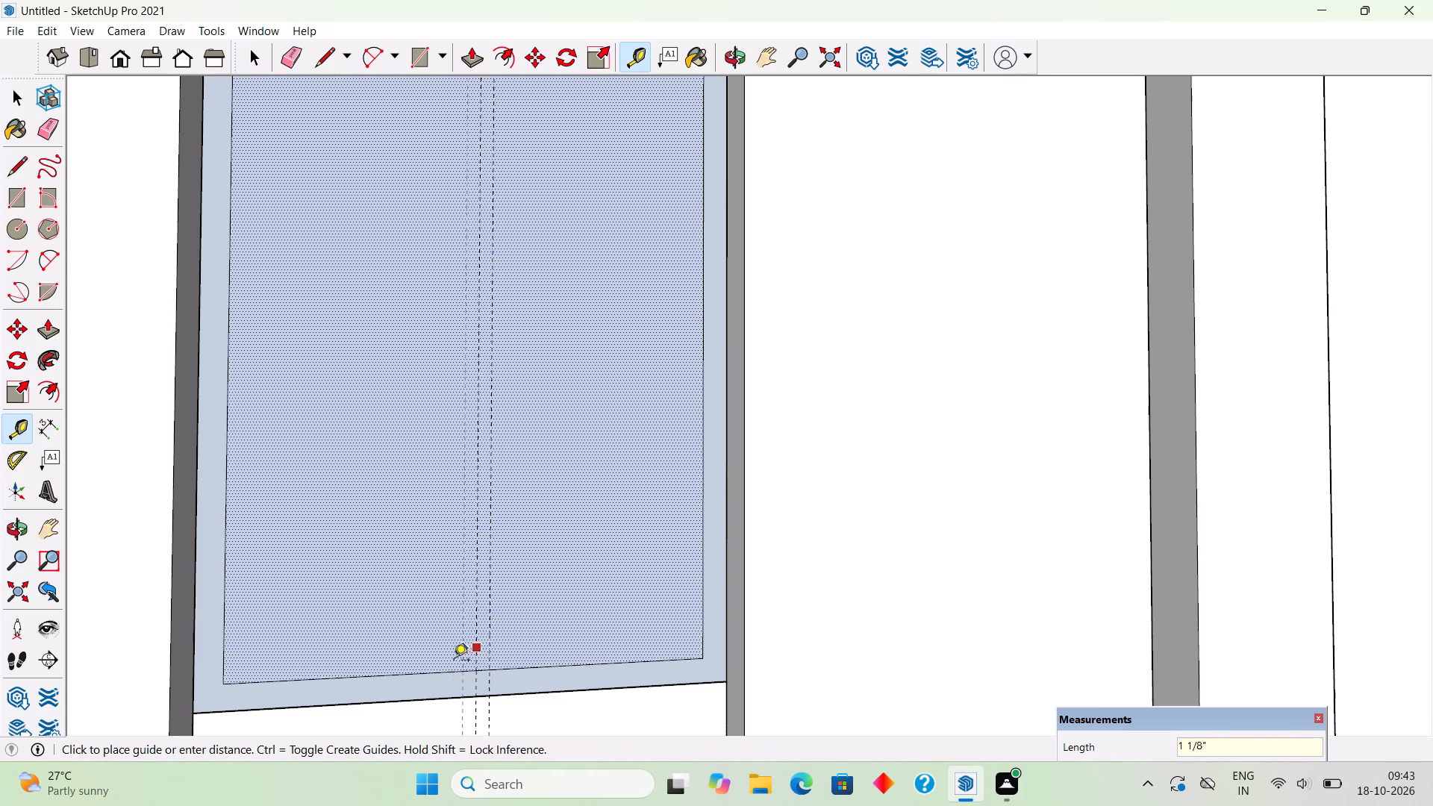
type("1\"")
key("Return")
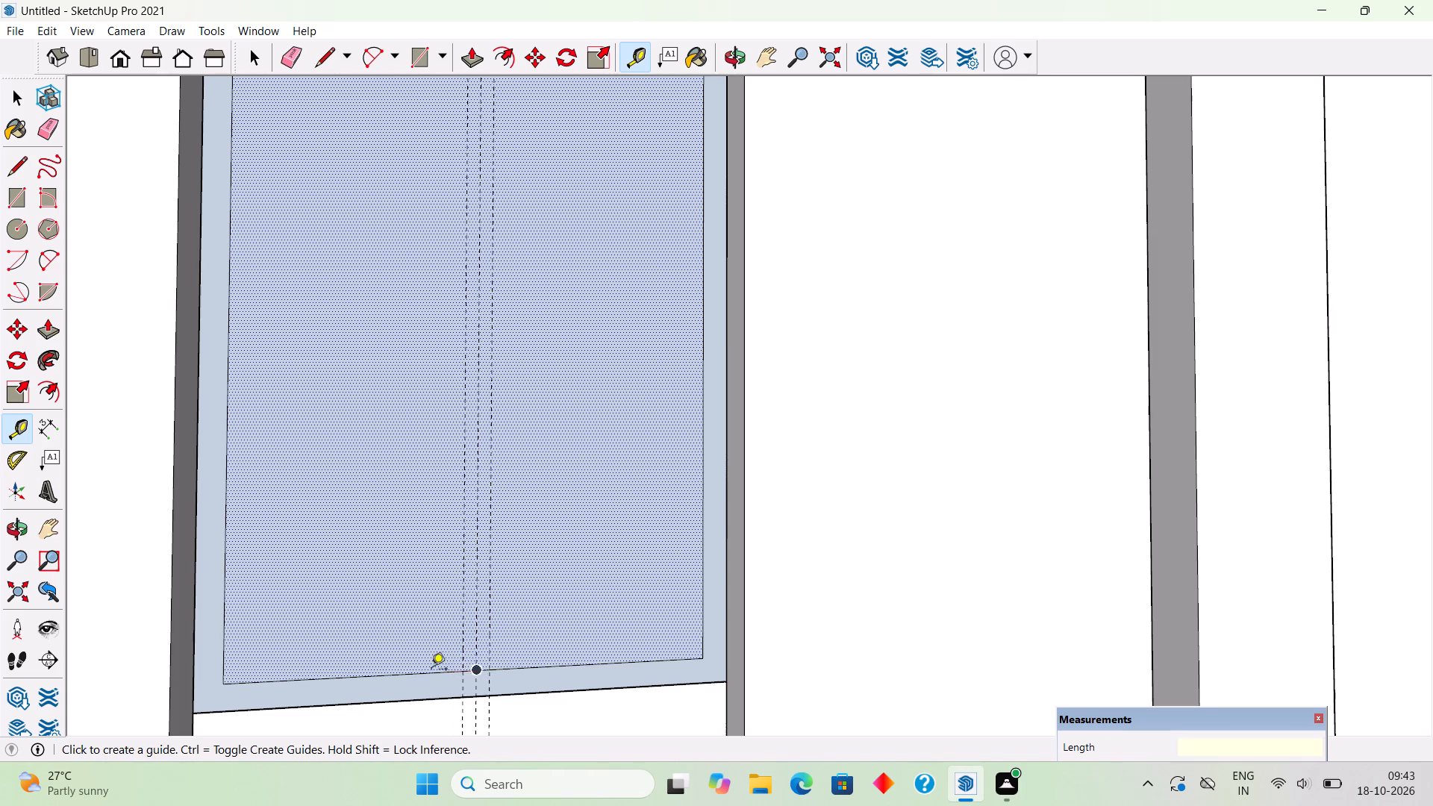
Place horizontal guides at the inner pane's mid-height, 1.2' below it, and 2" above that lower guide.
scroll(425, 673, "down", 8)
left_click(425, 673)
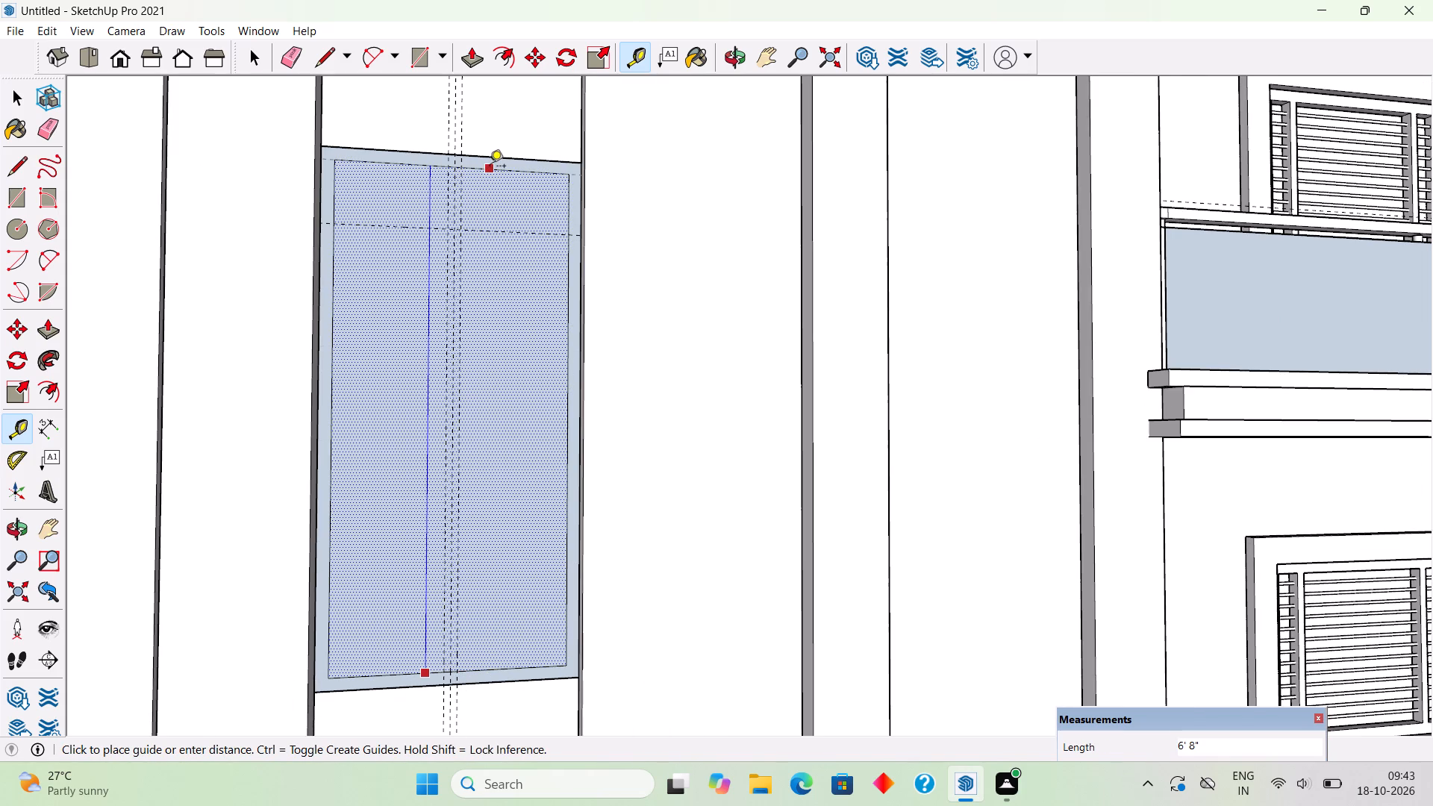
left_click(331, 421)
left_click(358, 422)
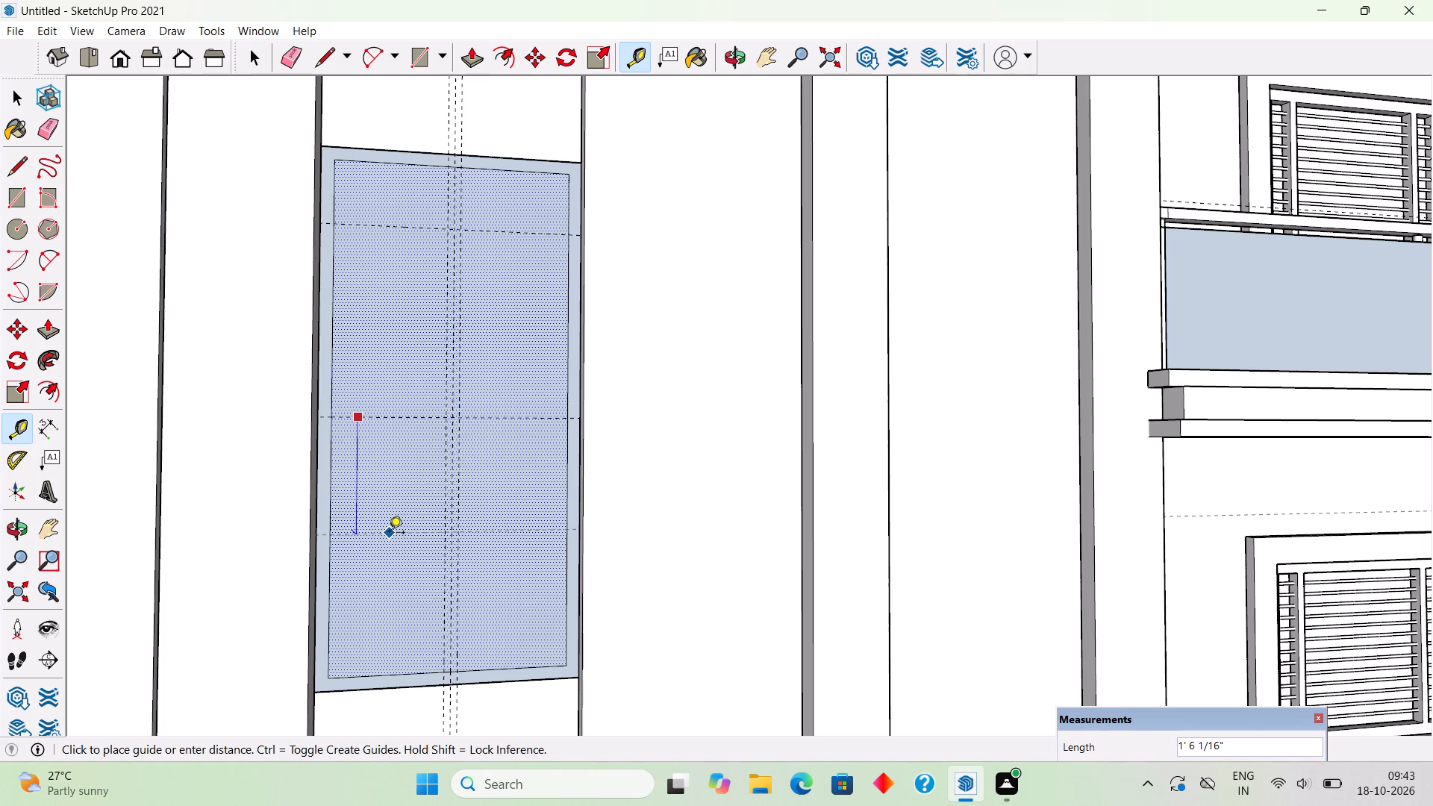
type("1.2'")
key("Return")
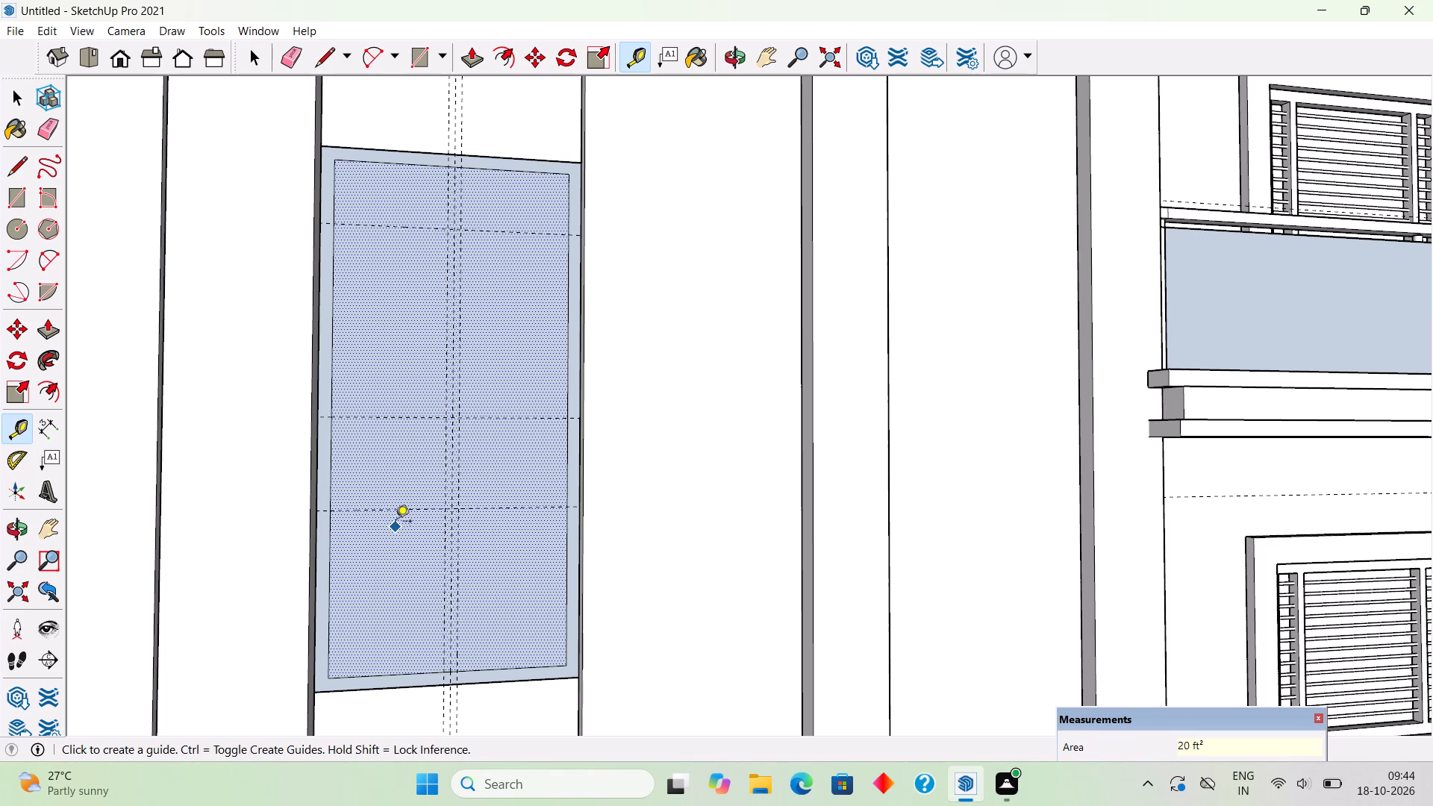
left_click(404, 509)
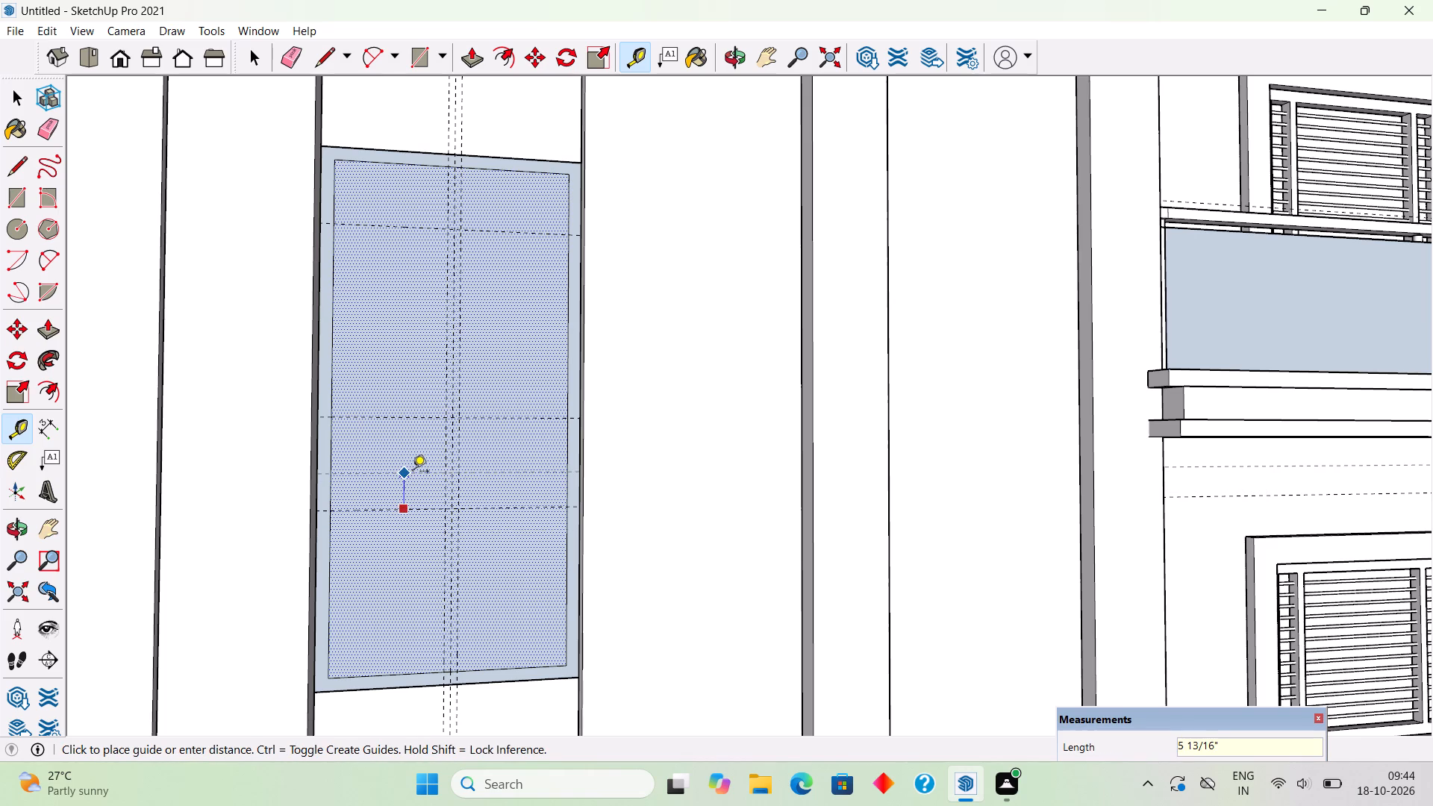
type("2\"")
key("Return")
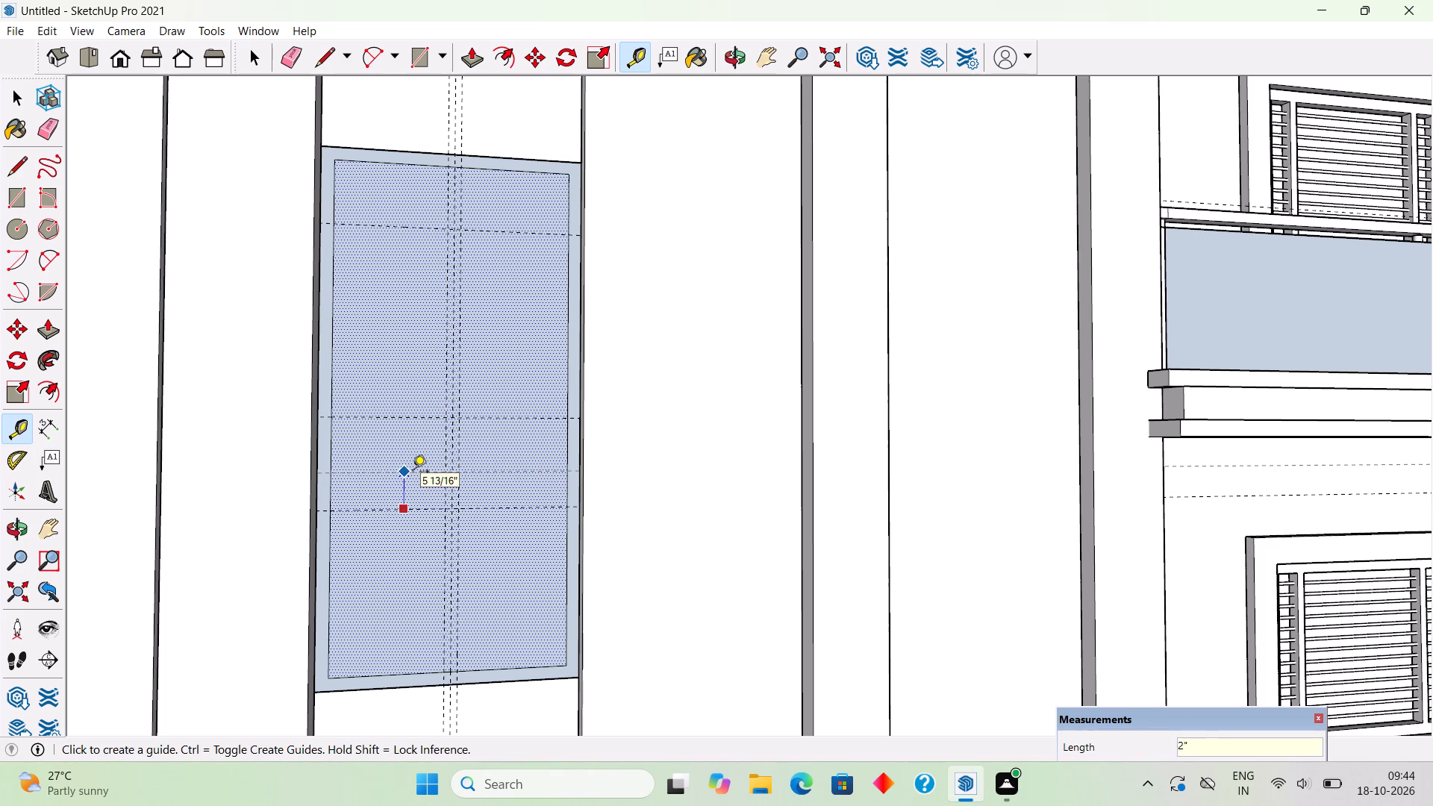
Place a horizontal guide 1.2' above the pane's mid-height guide and another 2" above that one.
left_click(399, 420)
type("1.2'")
key("Return")
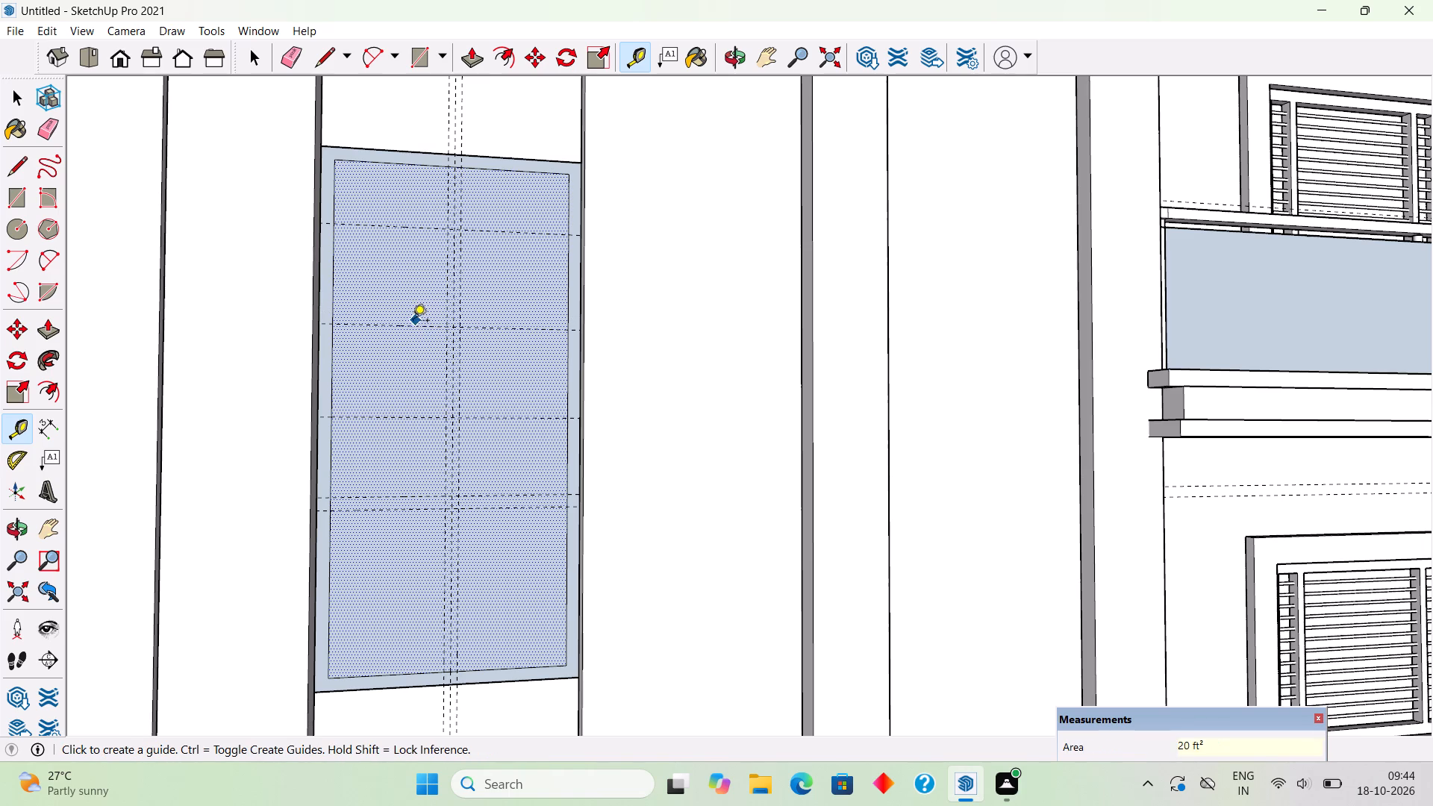
left_click(410, 326)
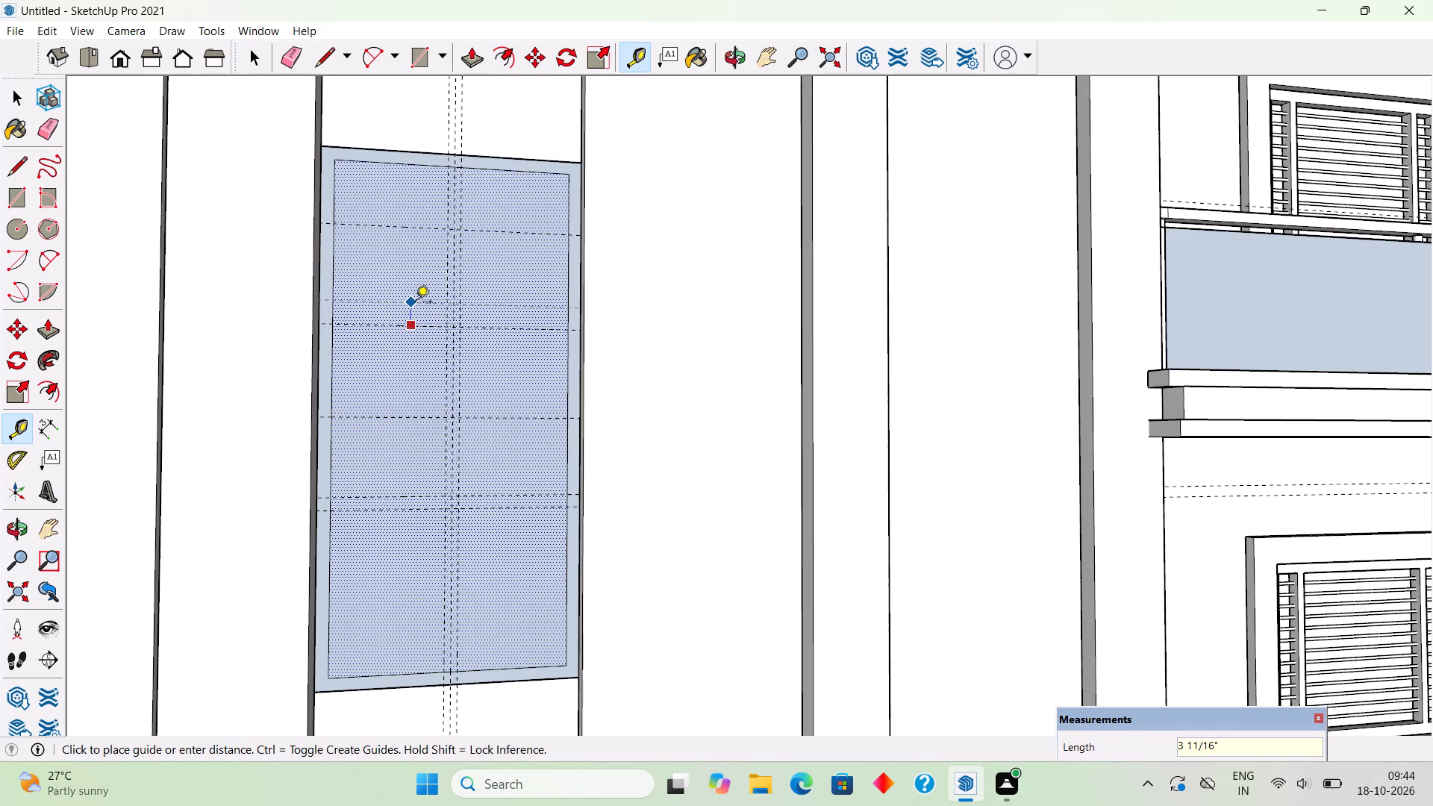
key("2")
key("shift+quotedbl")
key("Return")
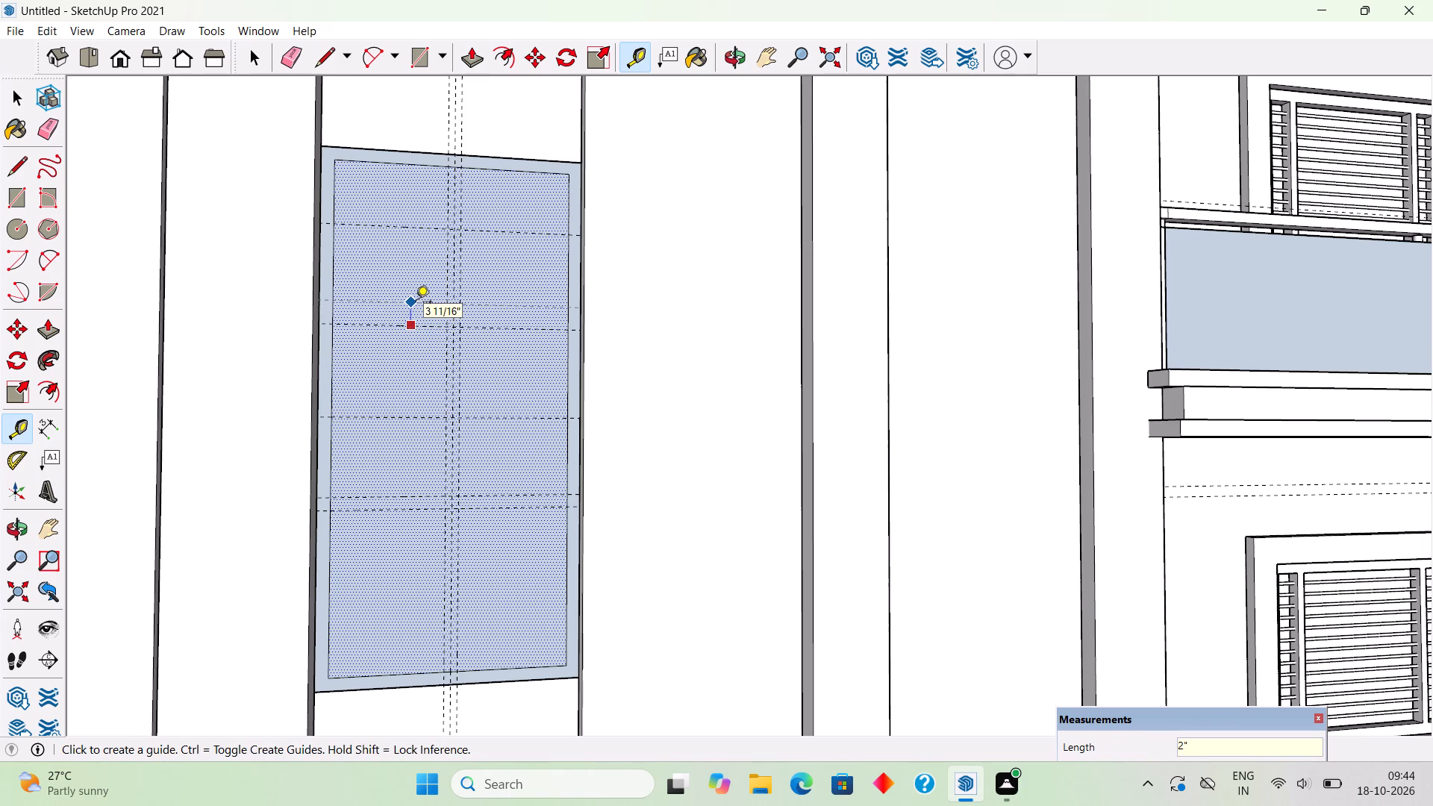
Draw four 3' lines across the inner pane along the upper and lower guide pairs to outline two crossbars.
key("l")
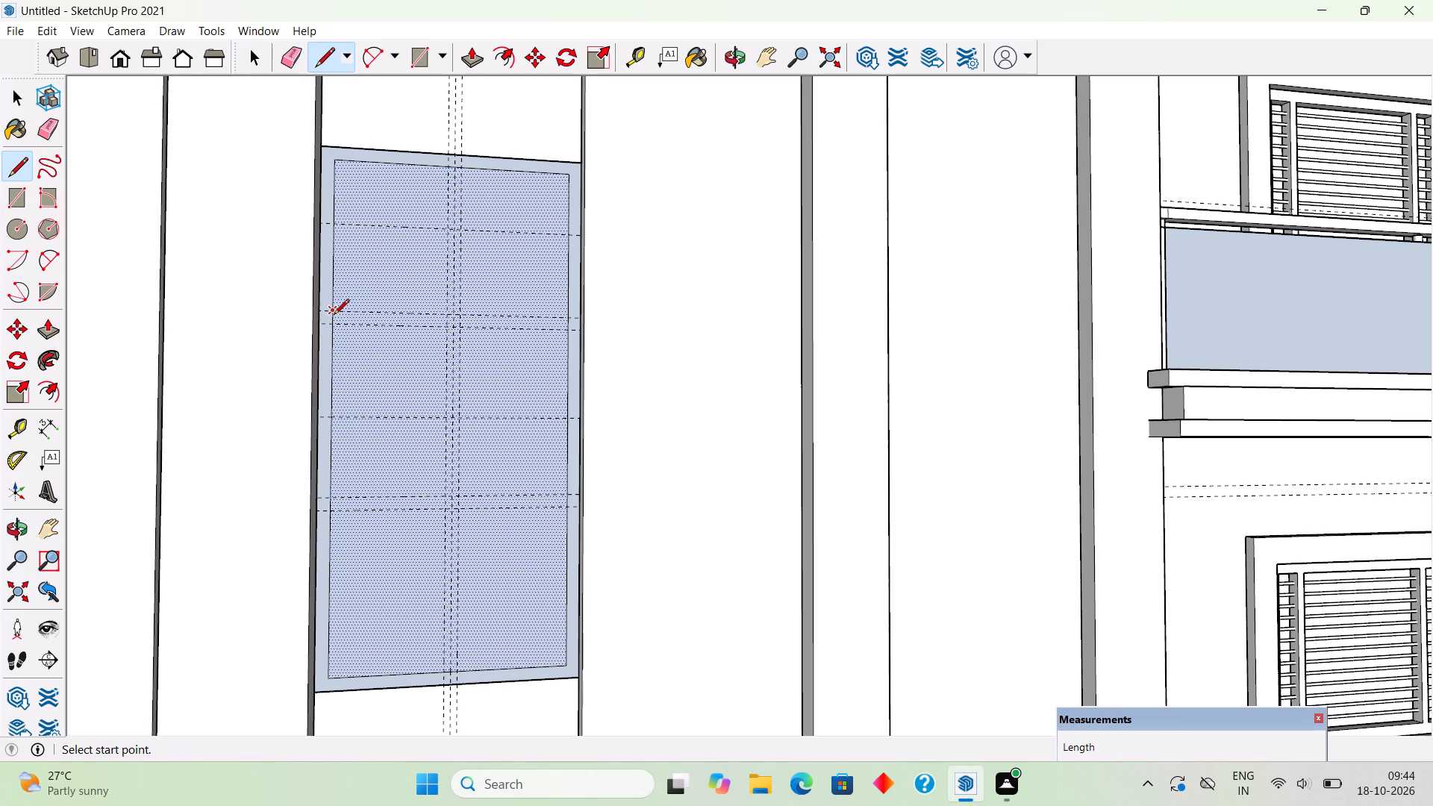
left_click(334, 316)
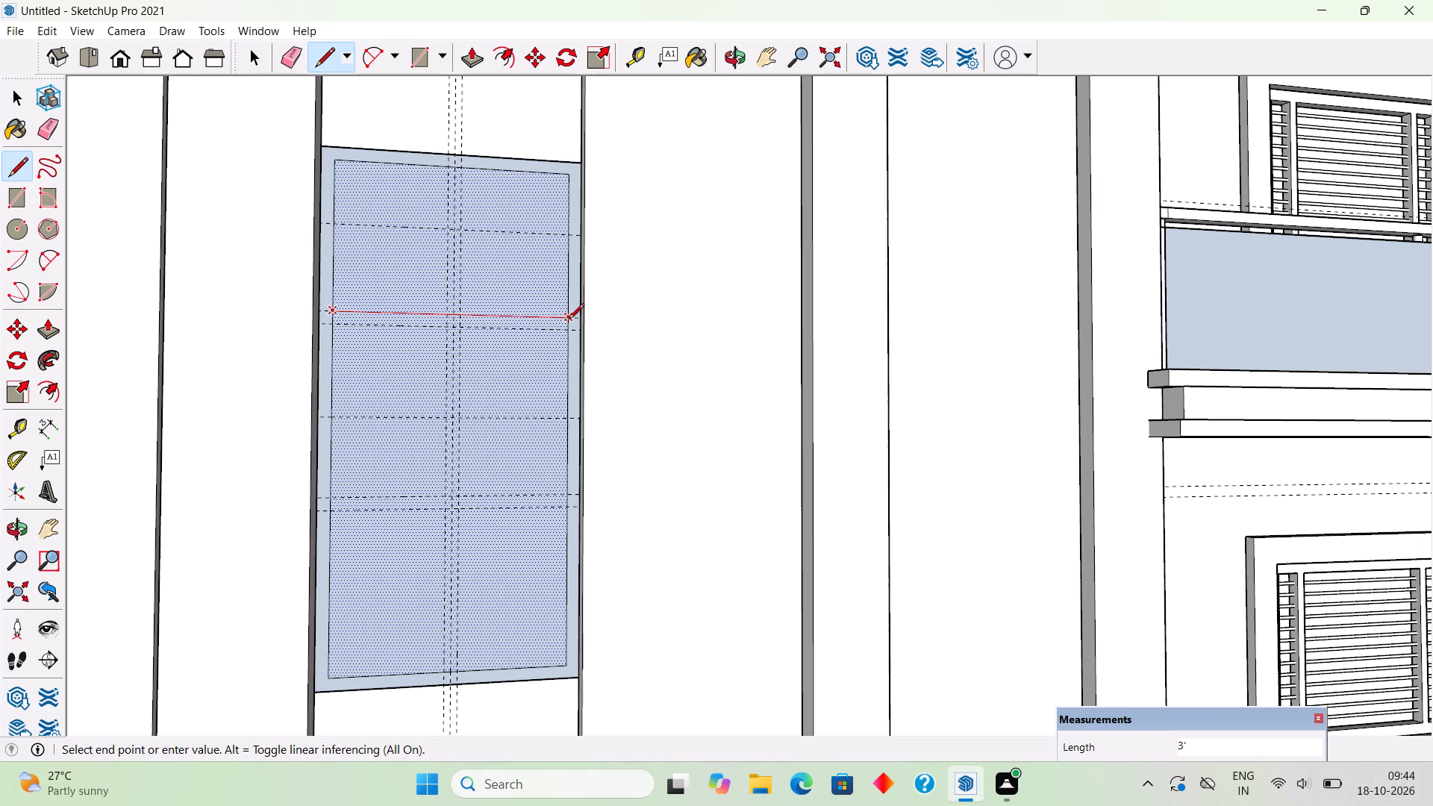
left_click(569, 320)
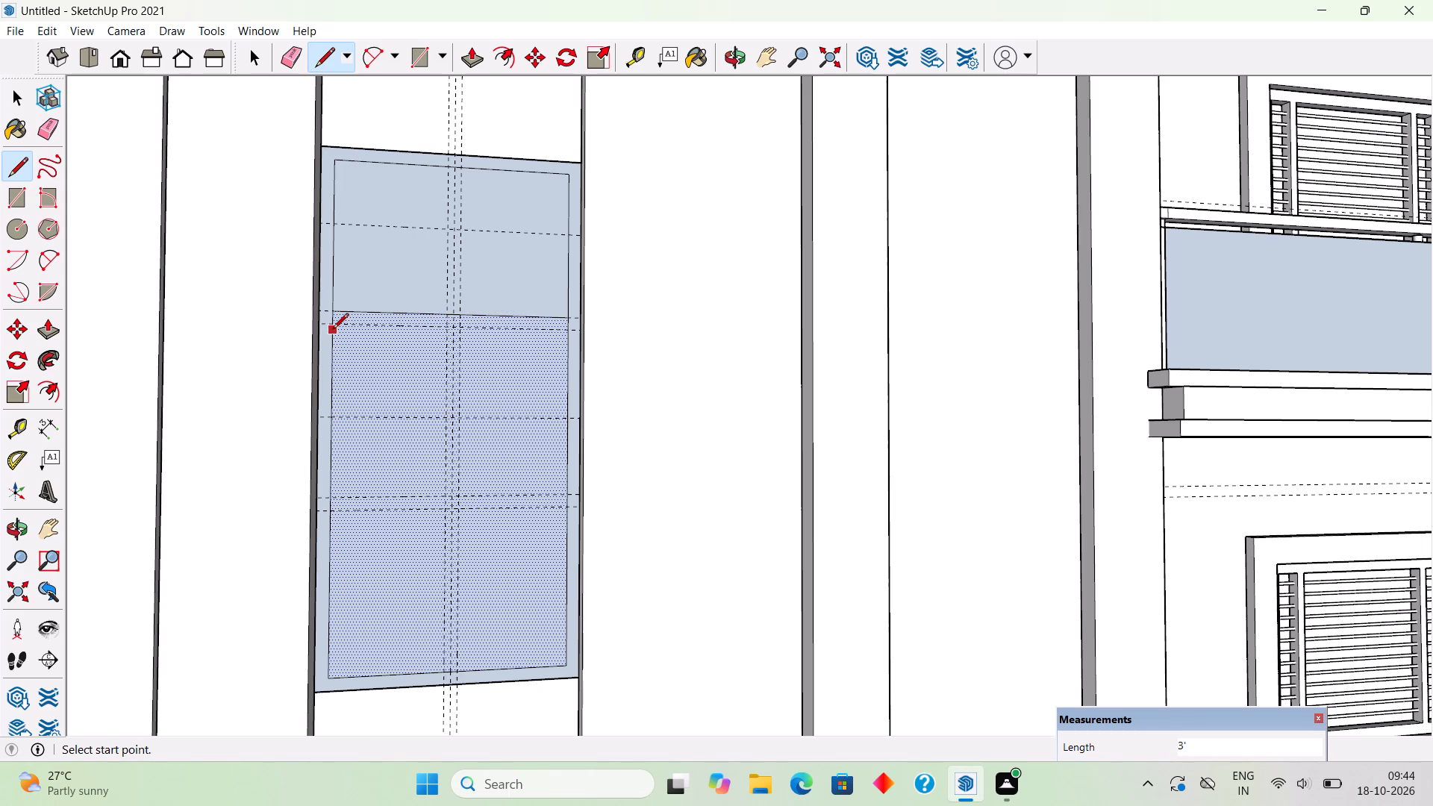
left_click(336, 325)
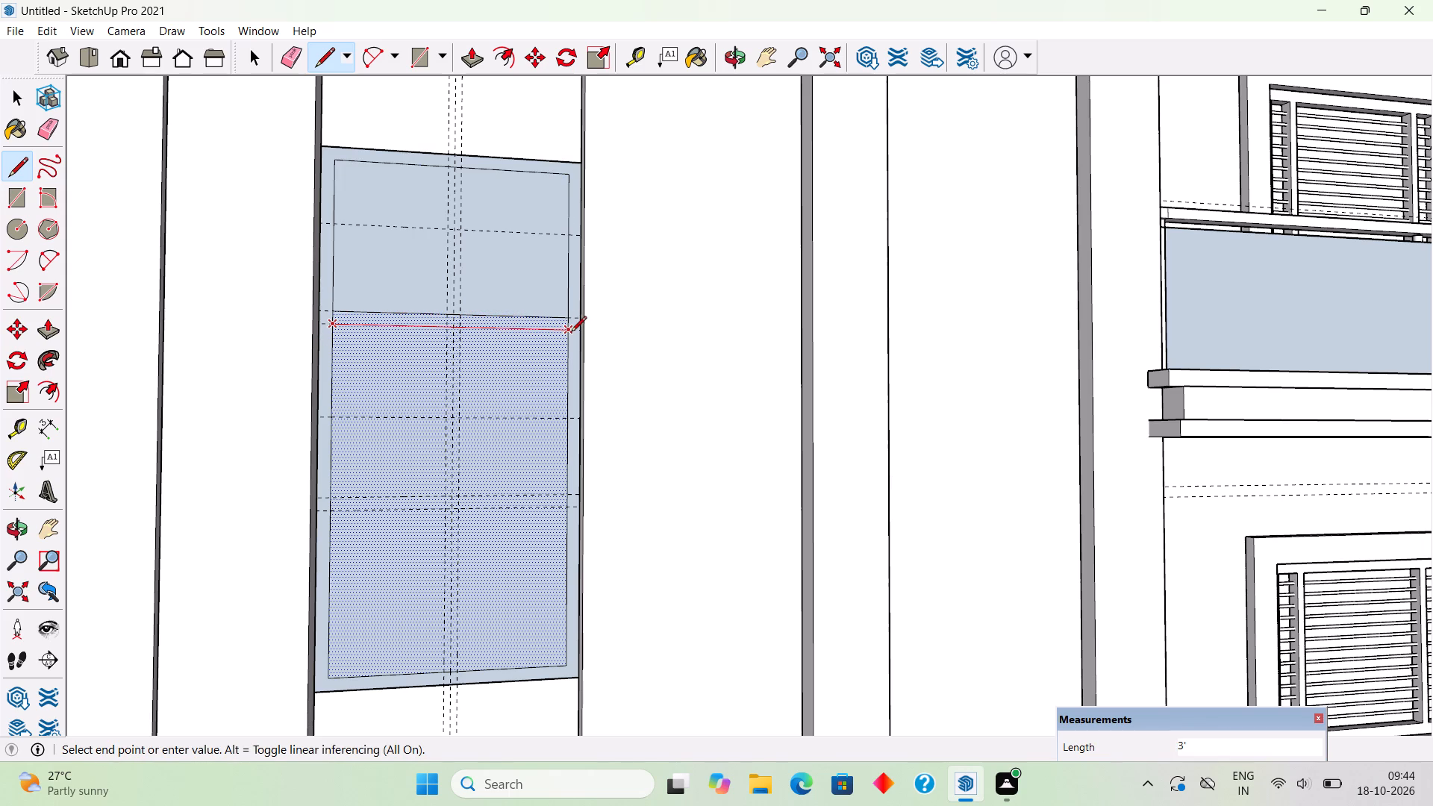
left_click(572, 331)
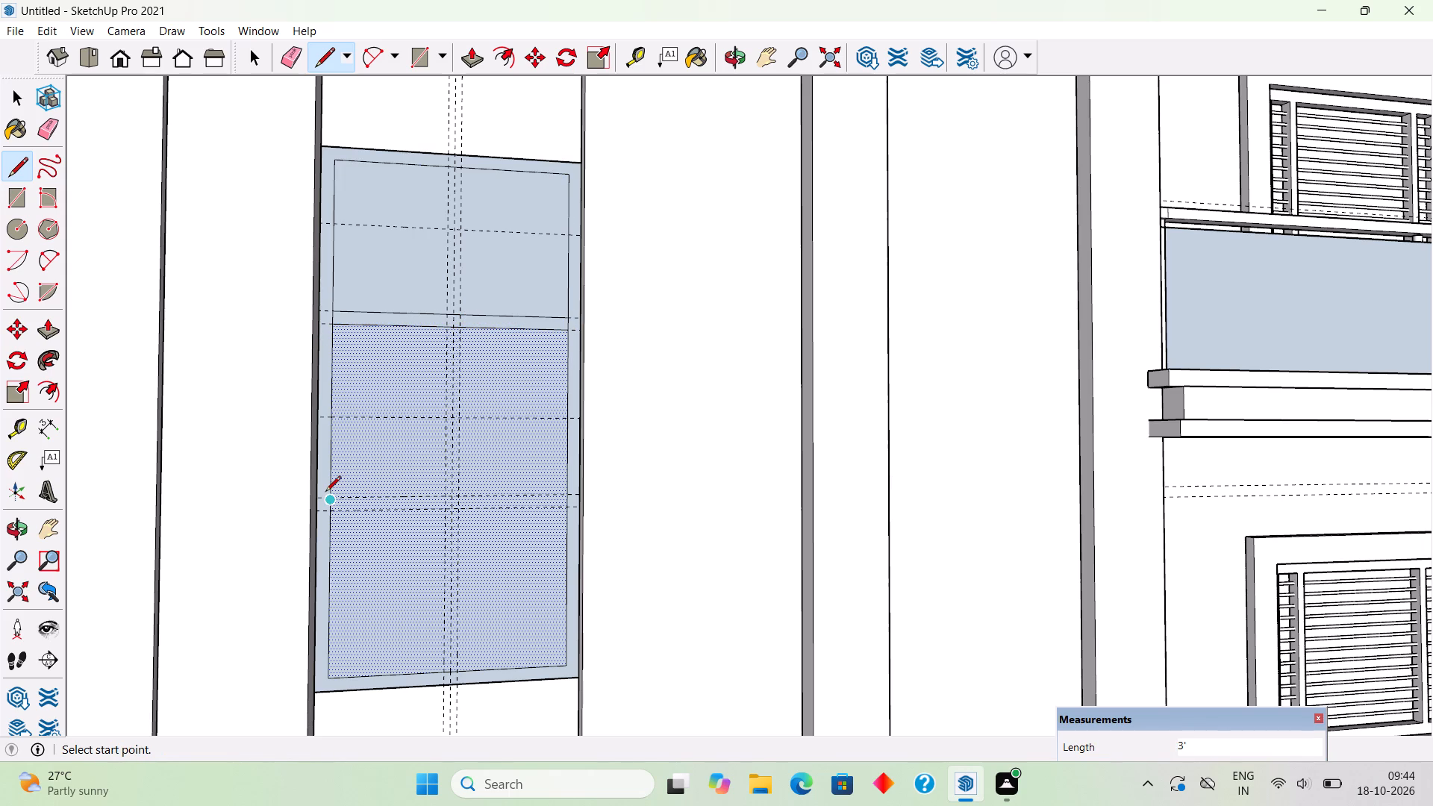
left_click(330, 495)
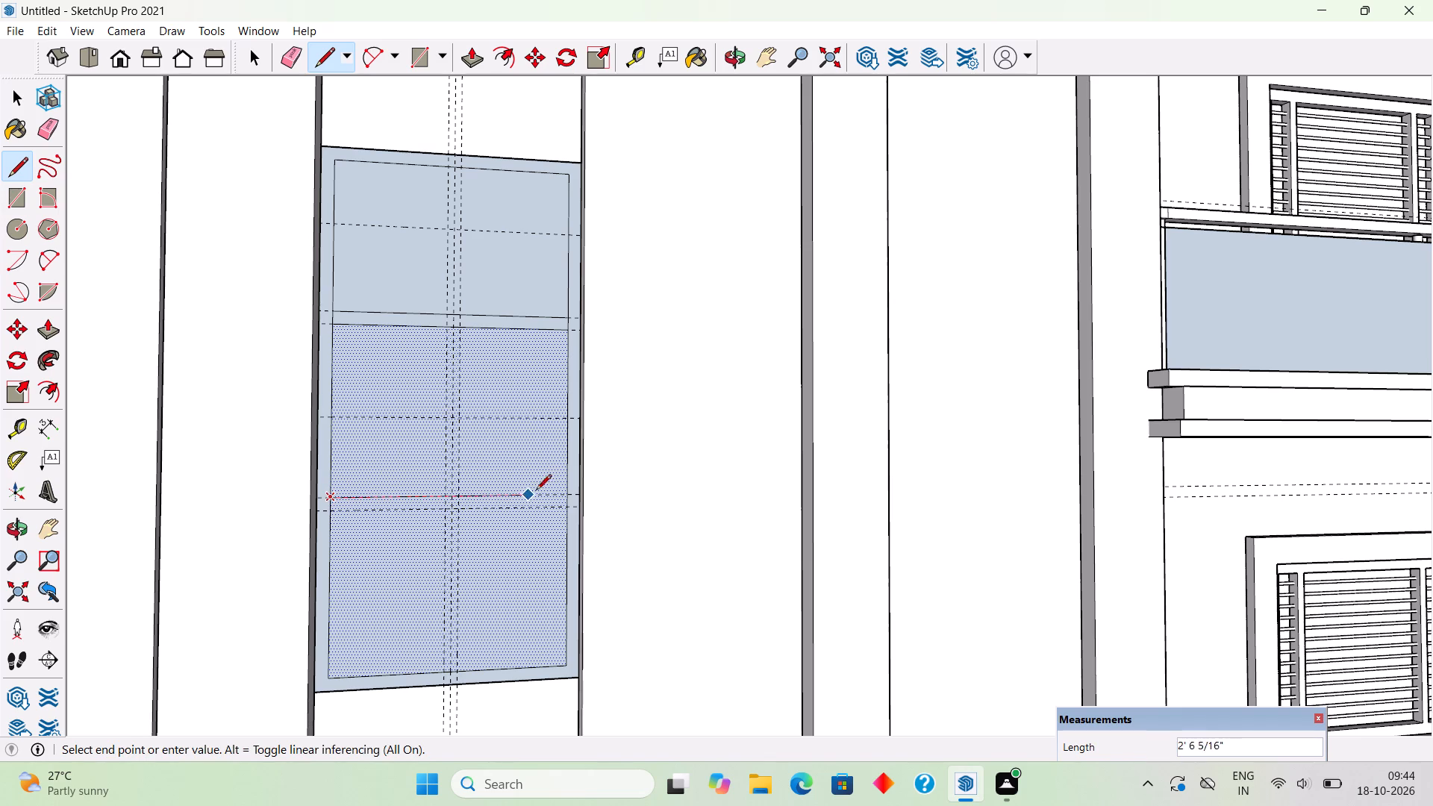
left_click(566, 490)
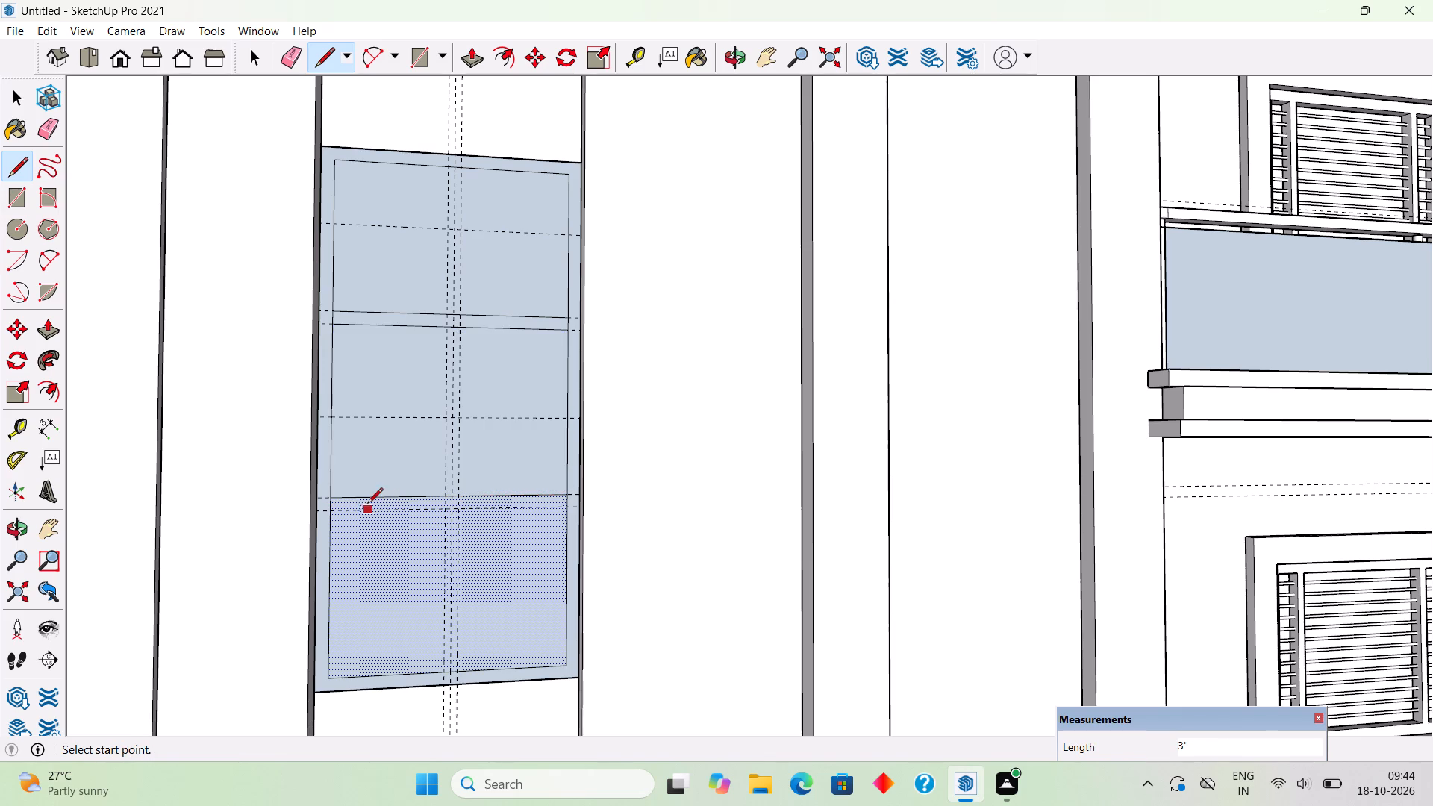
left_click(333, 514)
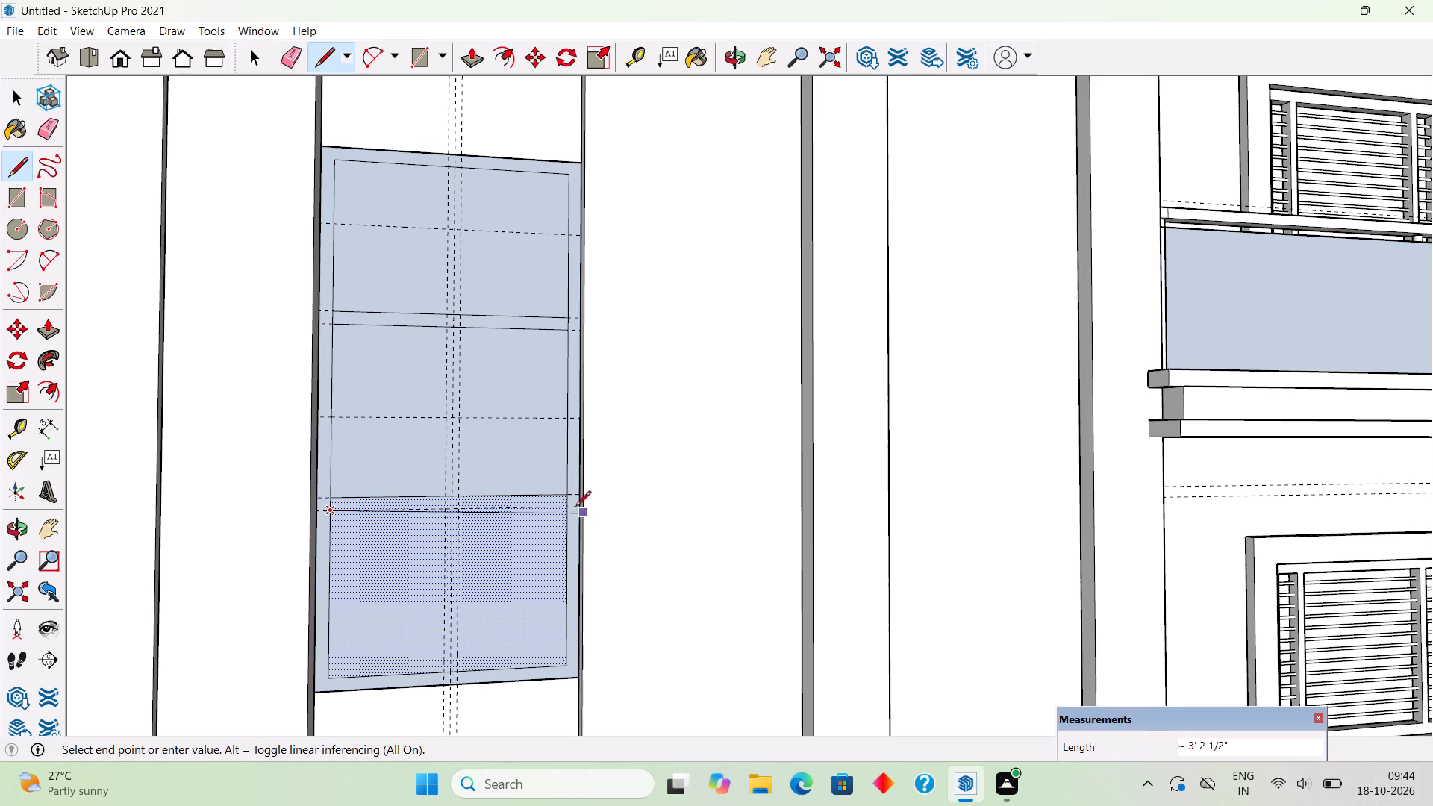
left_click(566, 508)
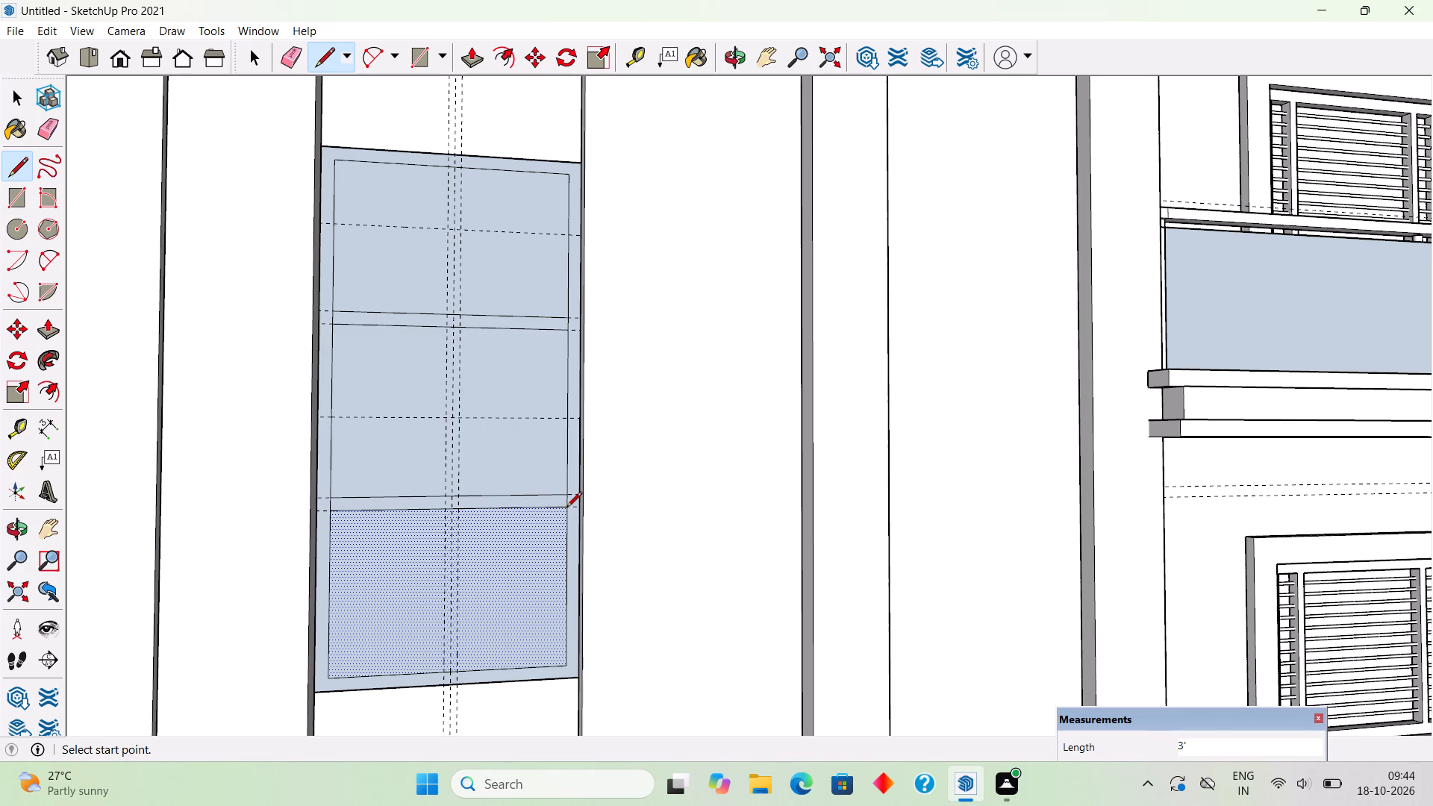
Erase the short side edges at both ends of the two crossbars, joining them to the outer frame.
key("e")
left_click(567, 502)
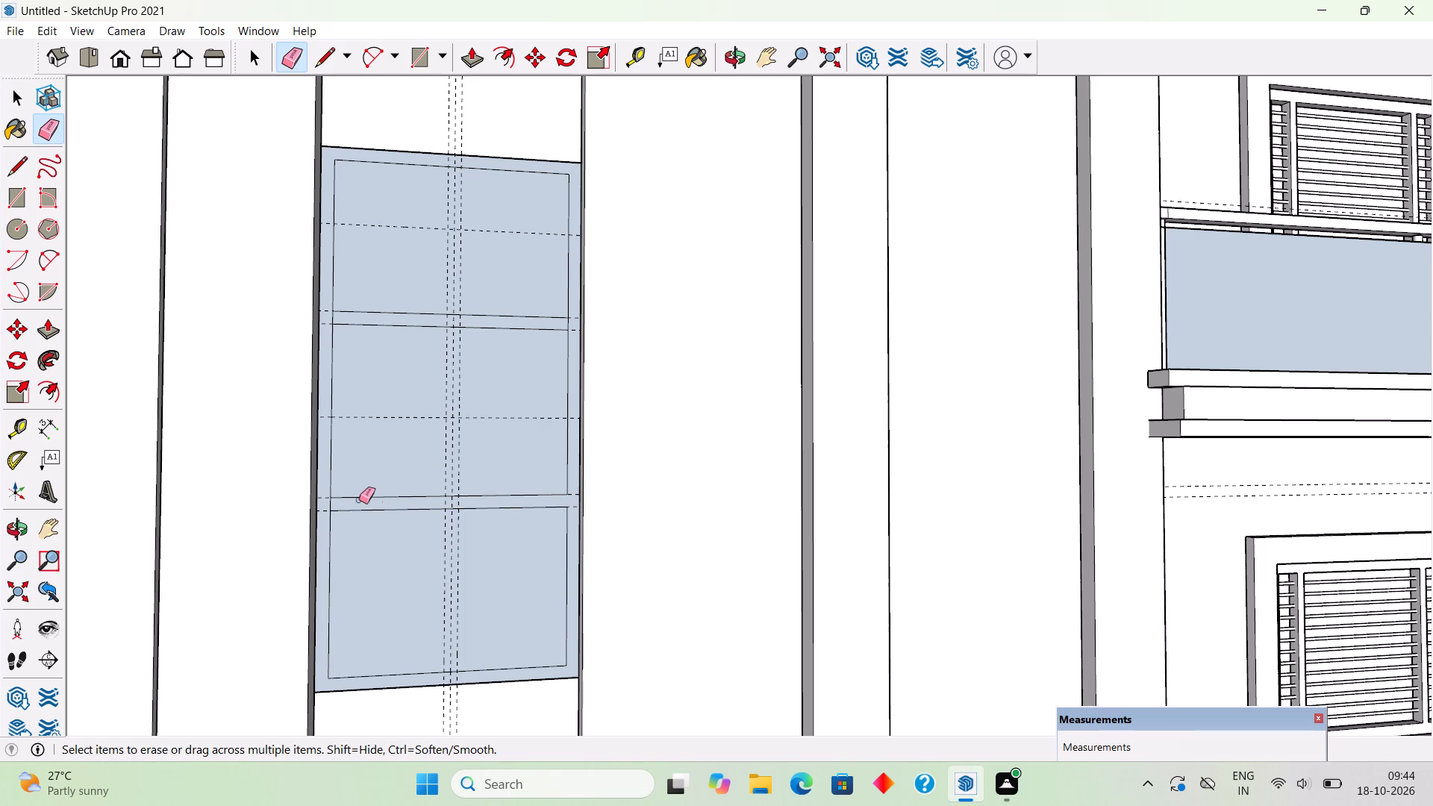
left_click(331, 504)
left_click(334, 318)
left_click(569, 325)
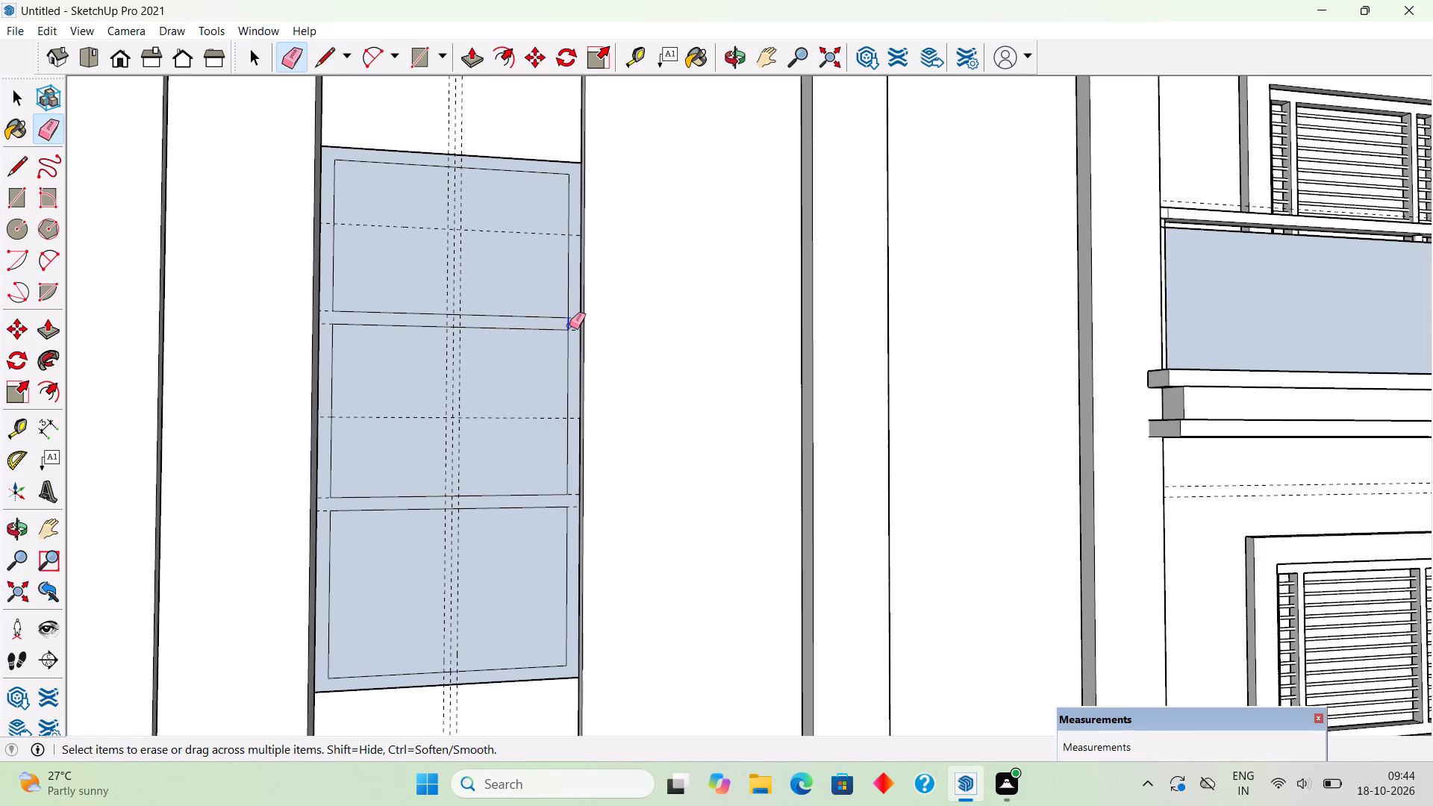
Delete the three pane faces between the crossbars, leaving only the frame face.
key("space")
left_click(529, 290)
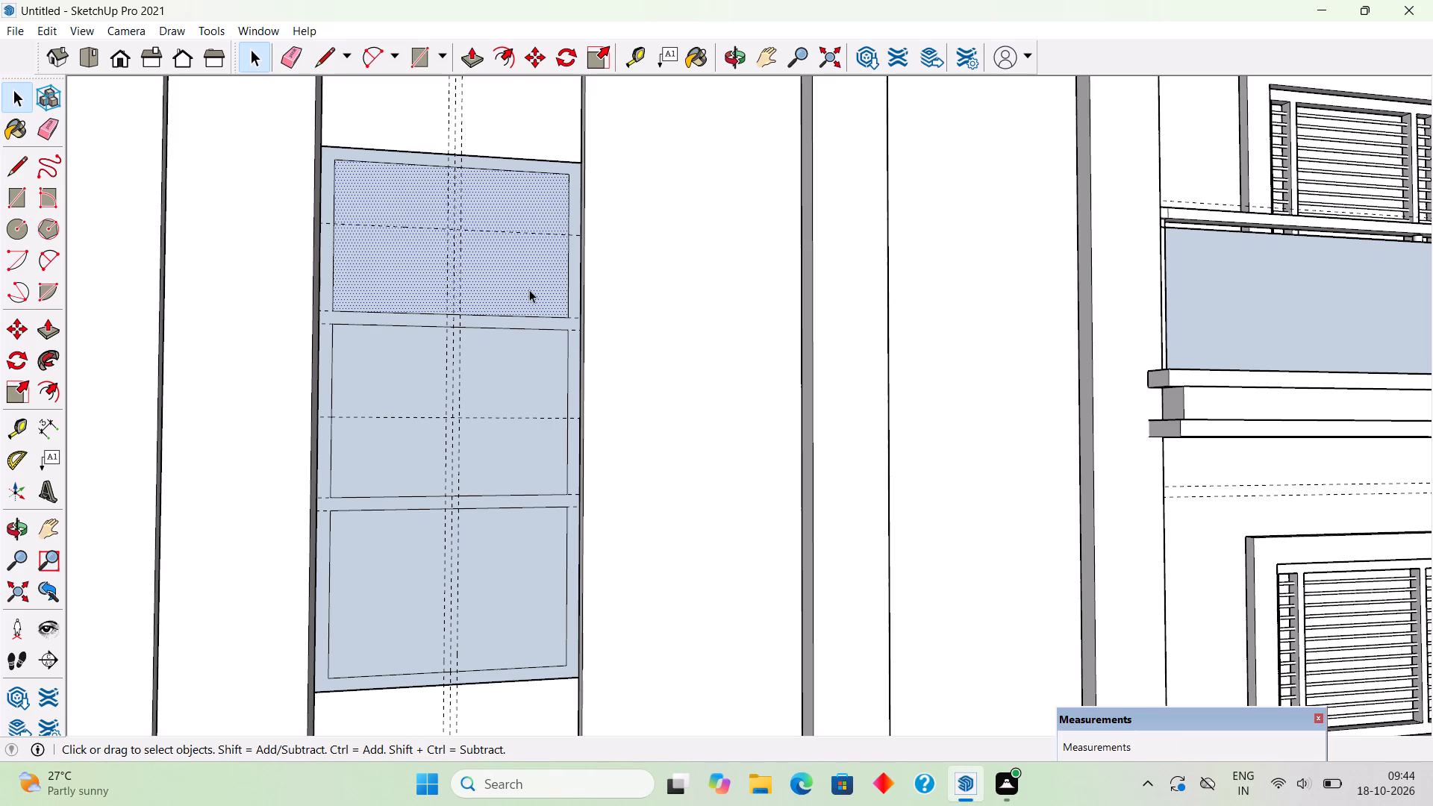
key("Delete")
left_click(508, 409)
key("Delete")
left_click(487, 541)
key("Delete")
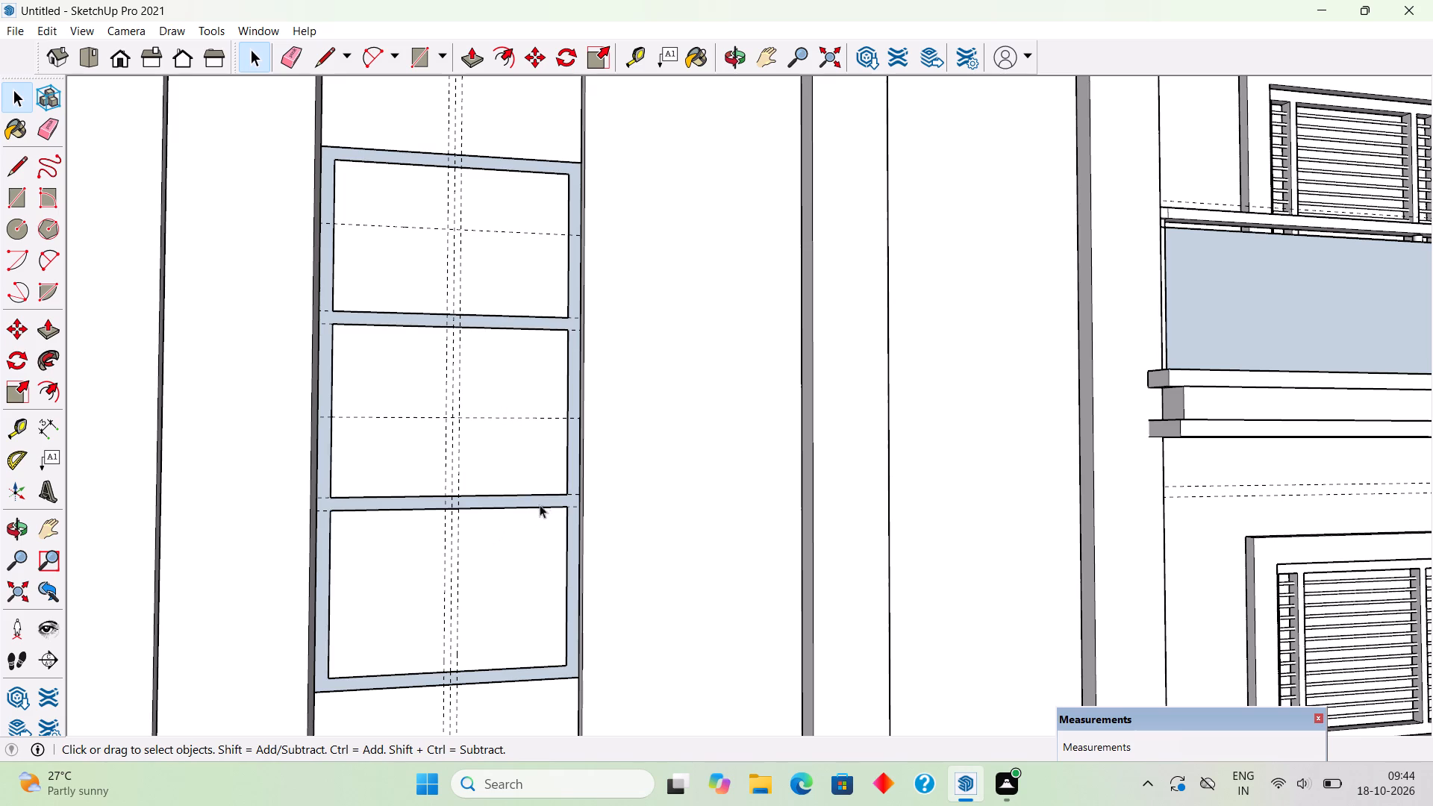
Push/Pull the divided window frame's face outward by 3".
left_click(581, 484)
left_click(569, 494)
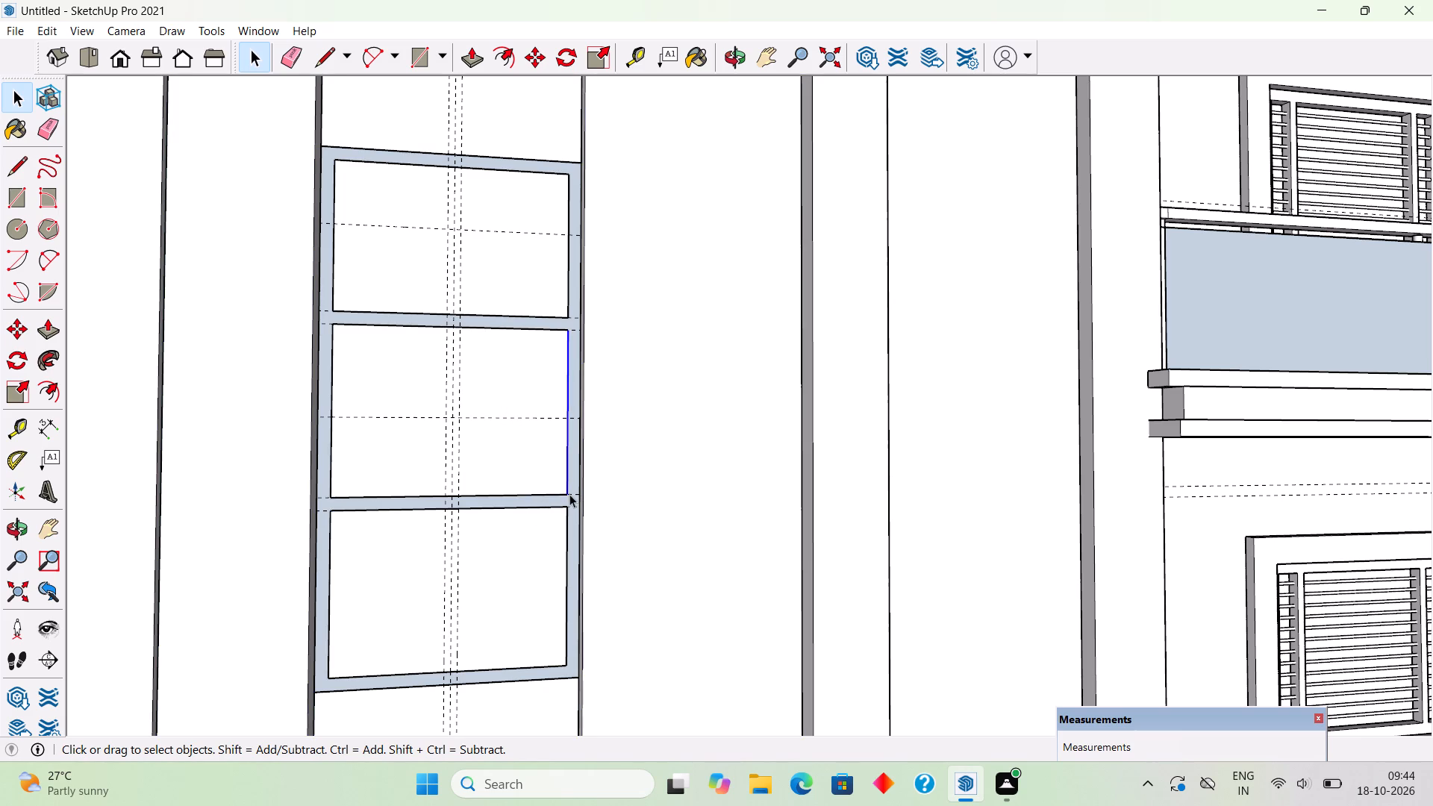
key("p")
left_click(571, 496)
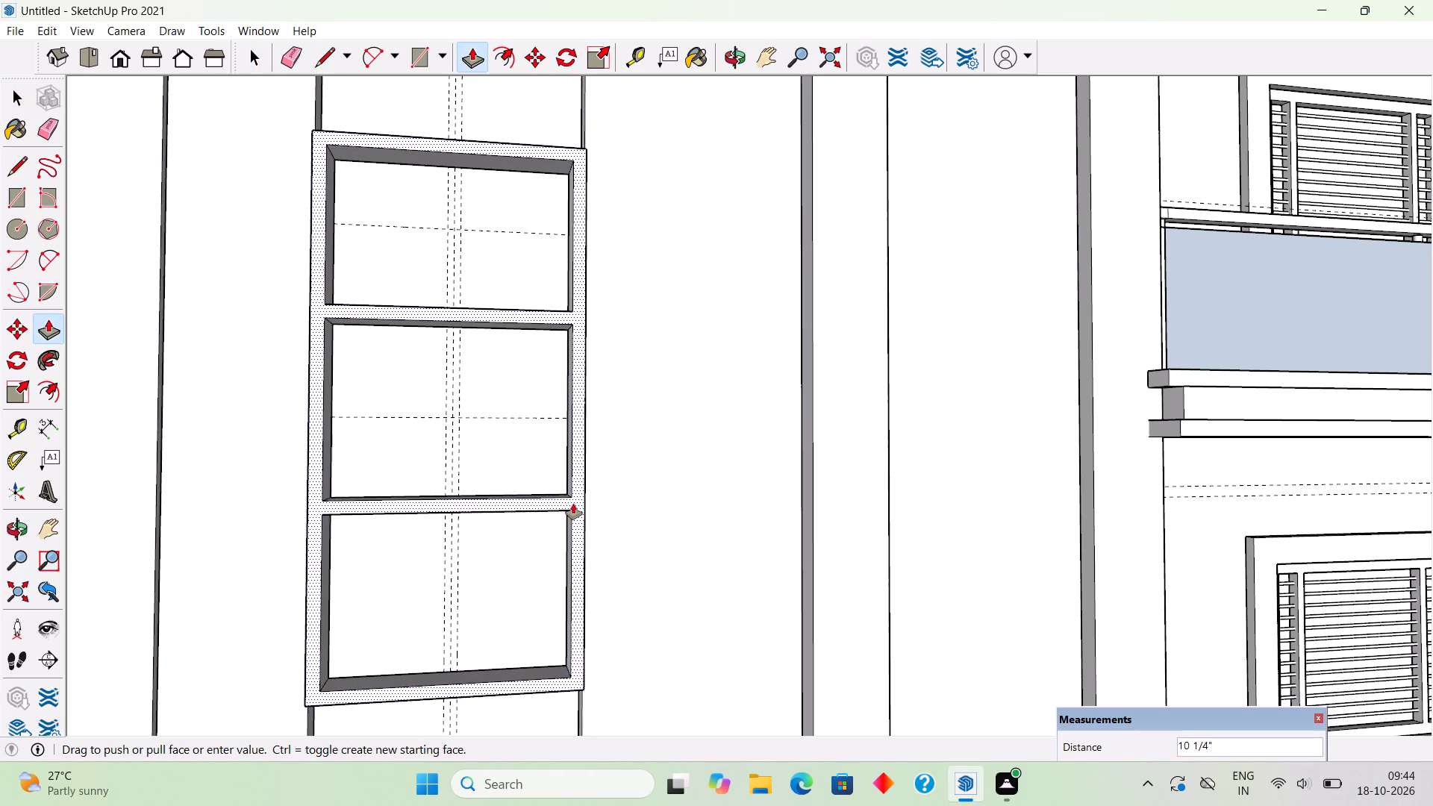
key("3")
key("shift+quotedbl")
key("Return")
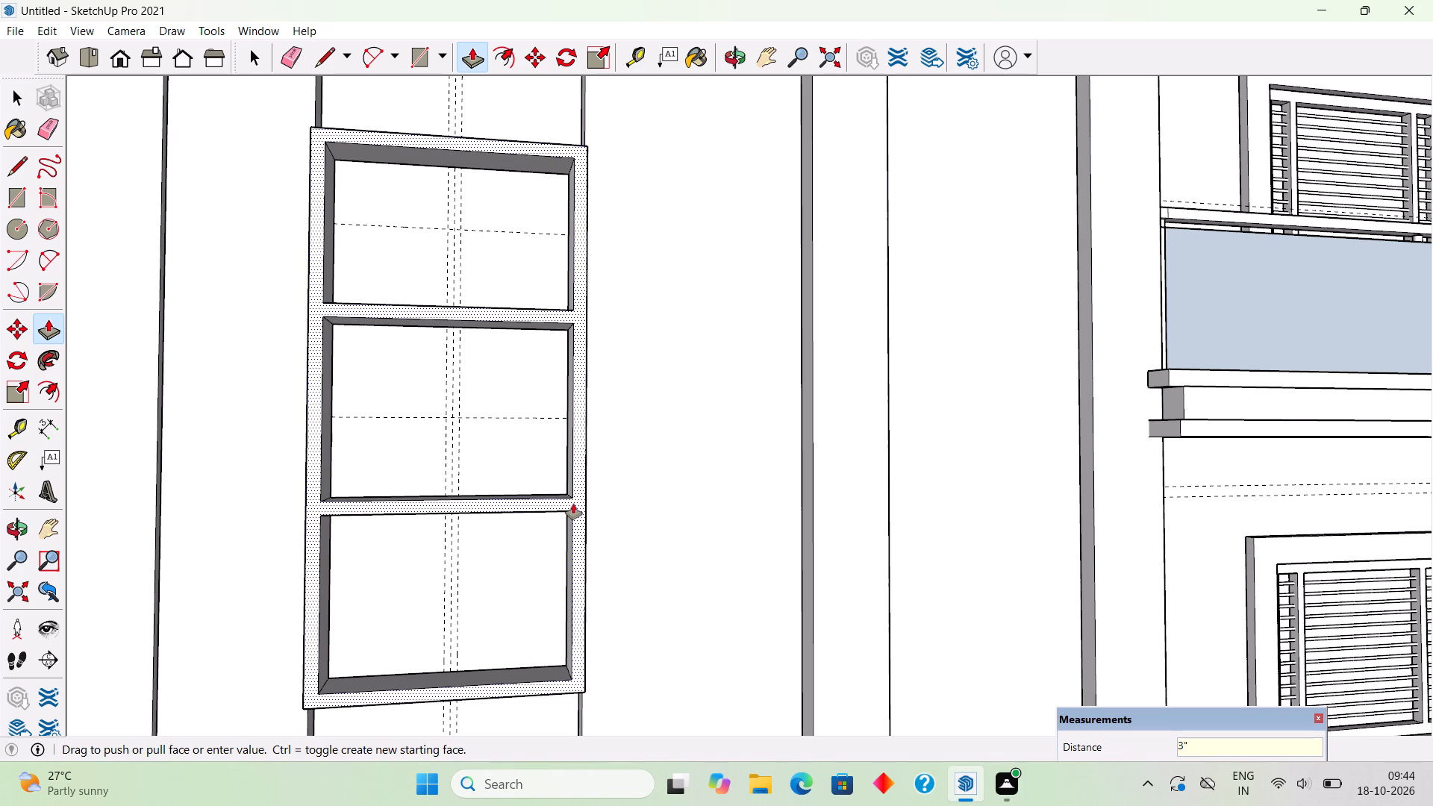
Select all the connected geometry of the extruded window frame and make it a group.
key("space")
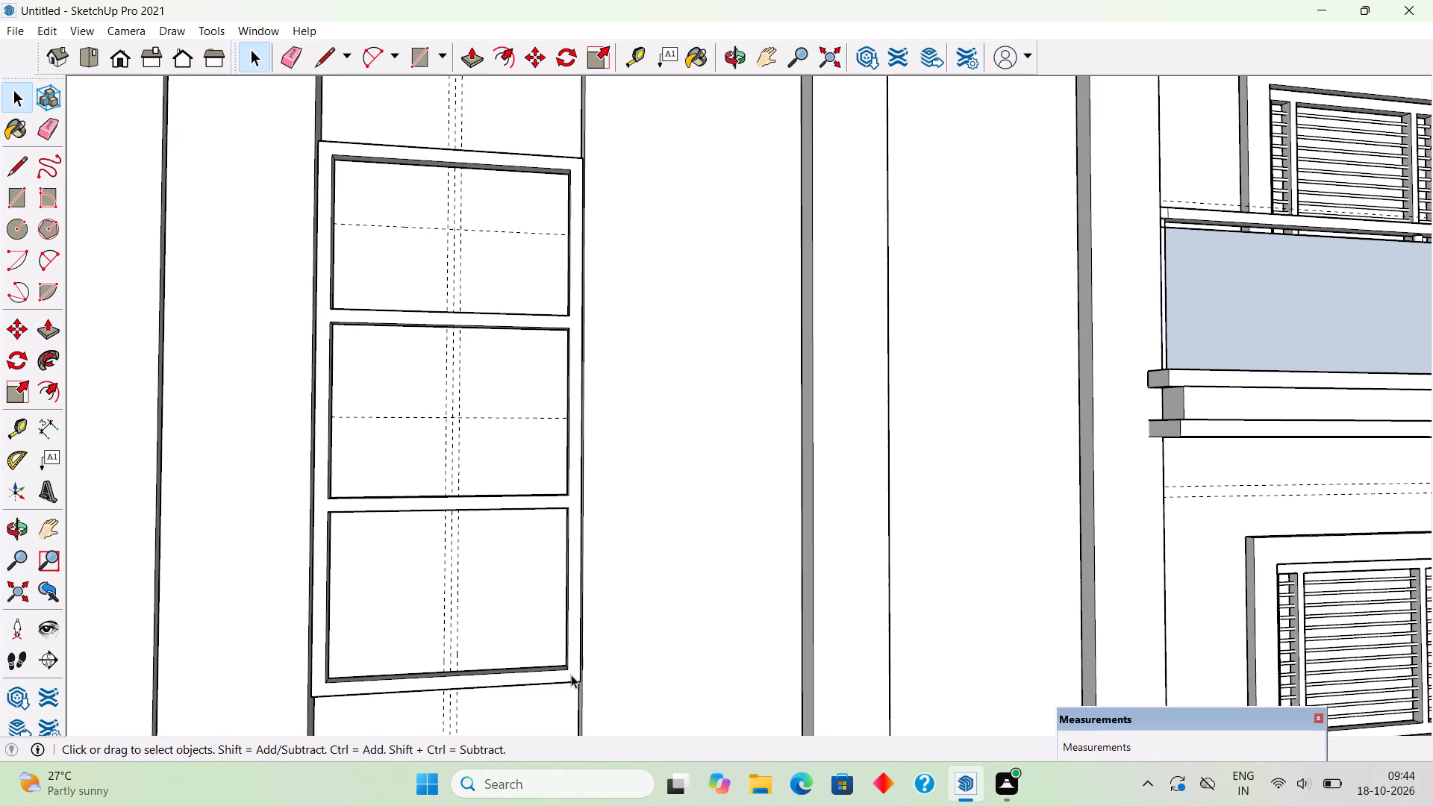
triple_click(571, 675)
right_click(571, 675)
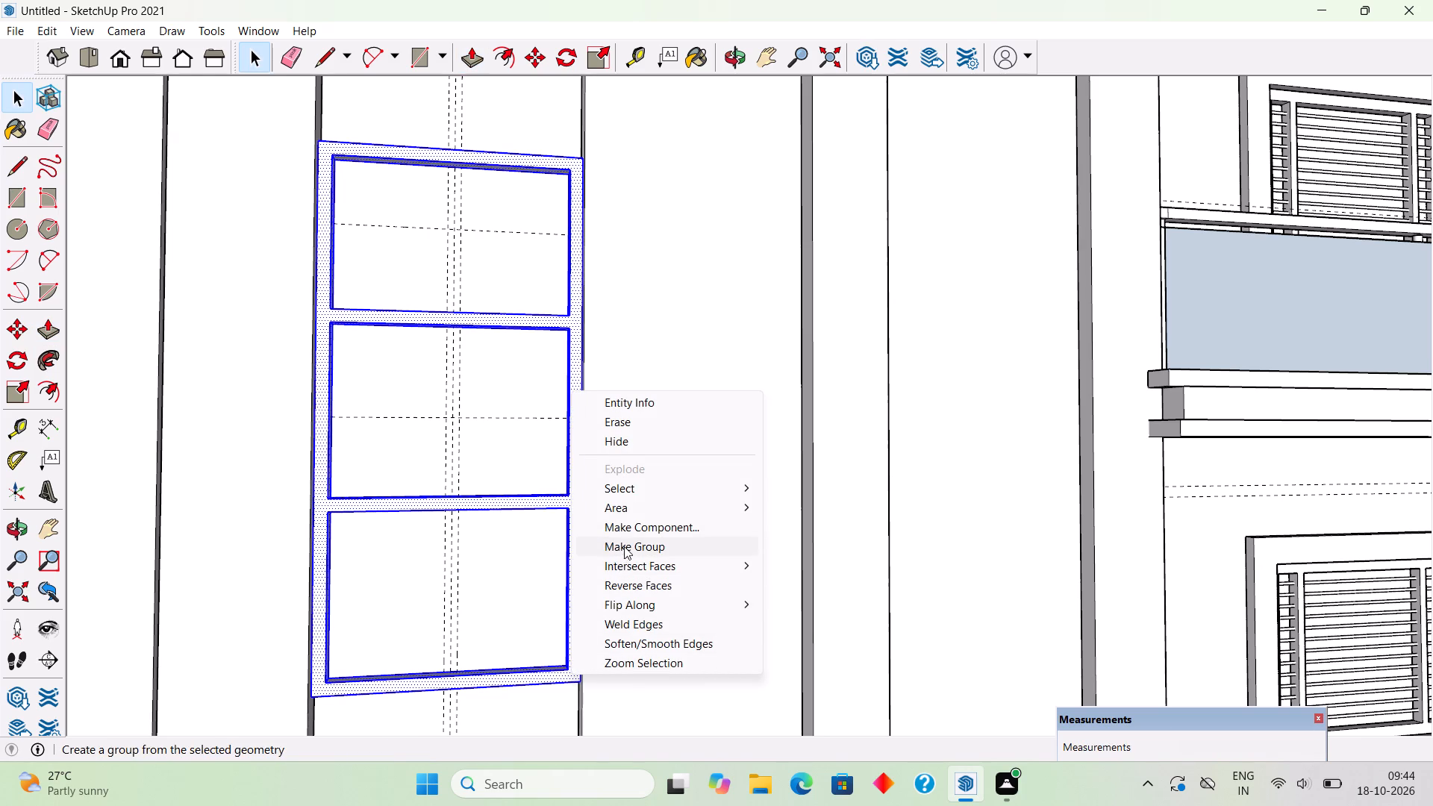
left_click(624, 546)
Move the window frame group 3" back into the tower's recess by its lower corner, and deselect it.
scroll(569, 664, "up", 6)
middle_click_drag(584, 706, 649, 672)
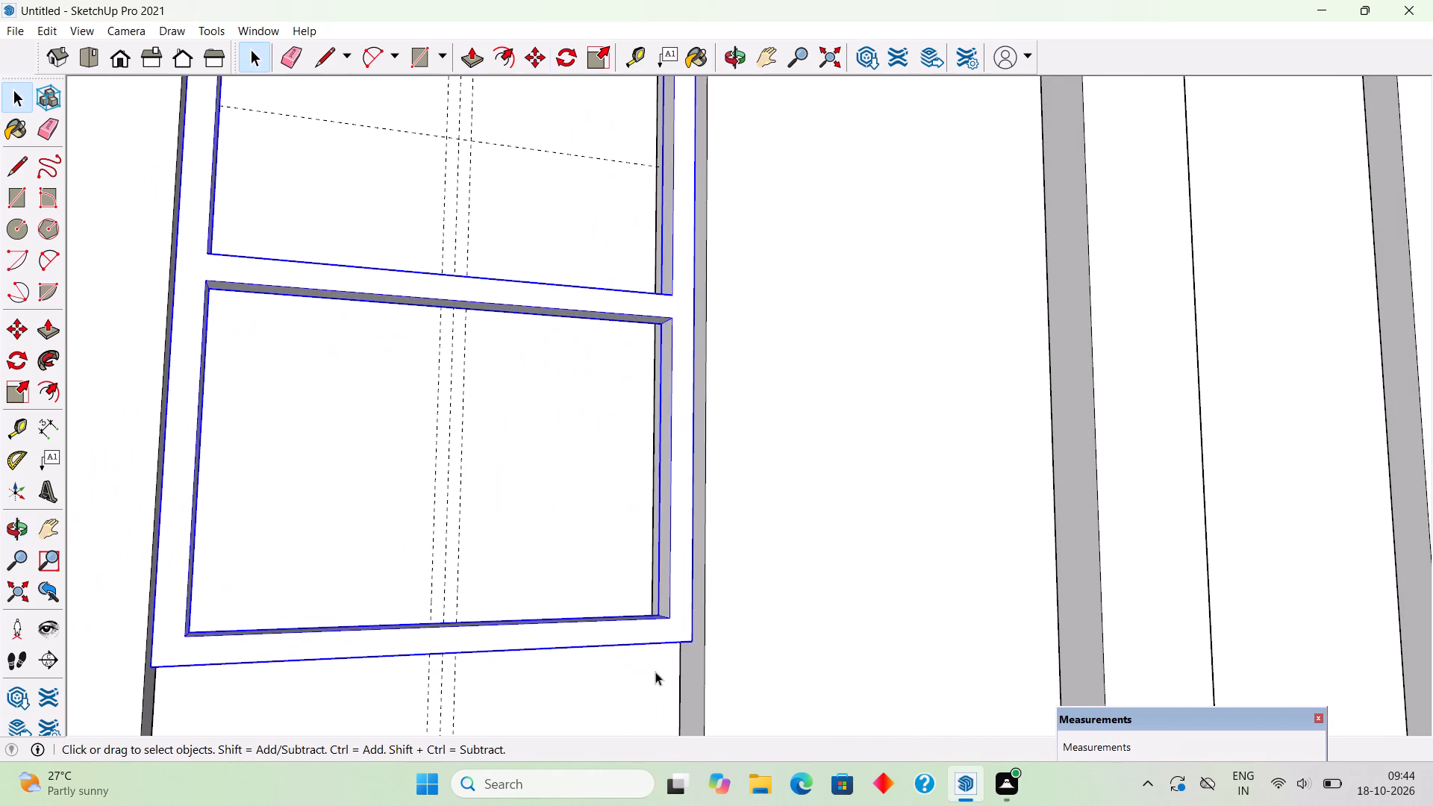
key("m")
left_click(690, 643)
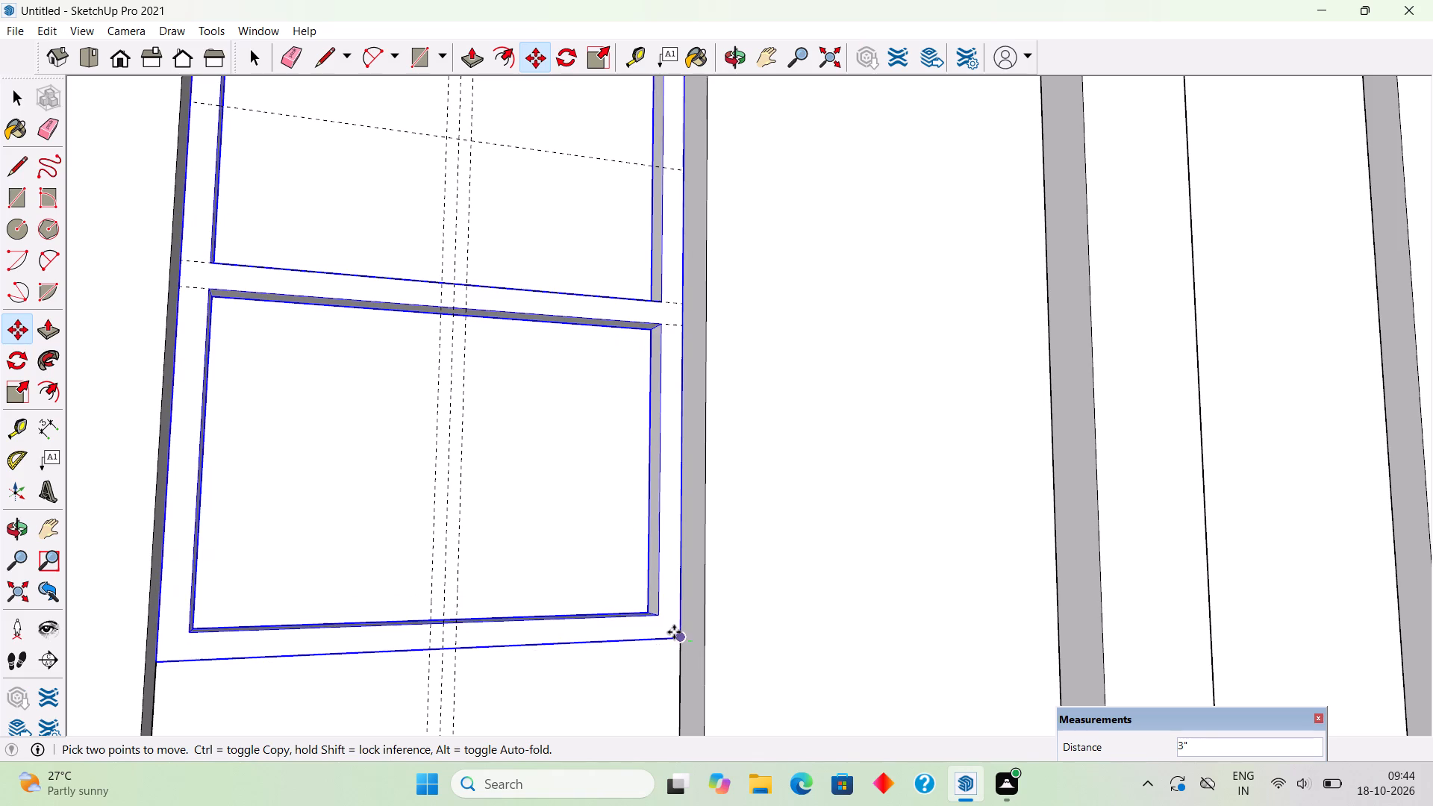
left_click(678, 635)
key("space")
scroll(678, 635, "down", 10)
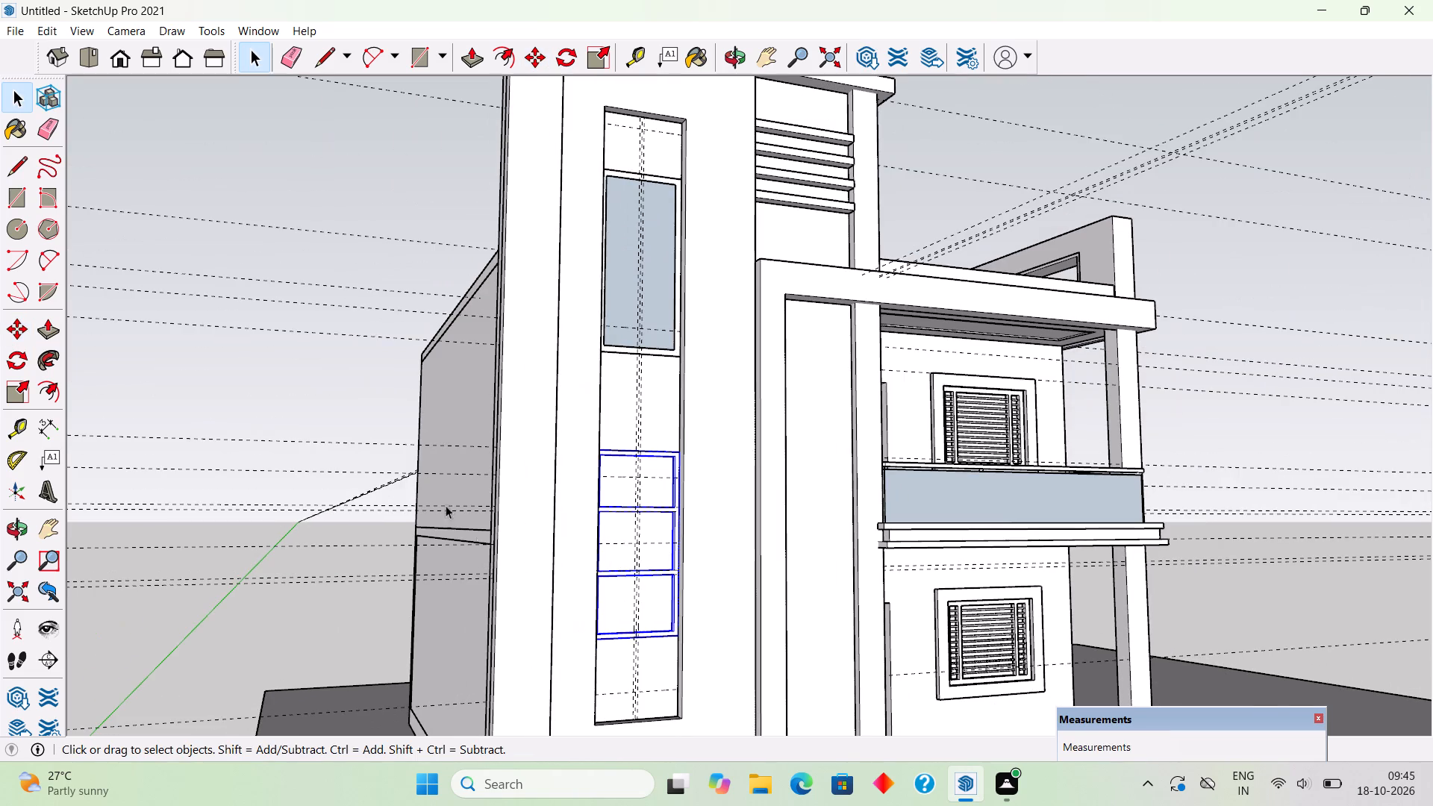
left_click(362, 395)
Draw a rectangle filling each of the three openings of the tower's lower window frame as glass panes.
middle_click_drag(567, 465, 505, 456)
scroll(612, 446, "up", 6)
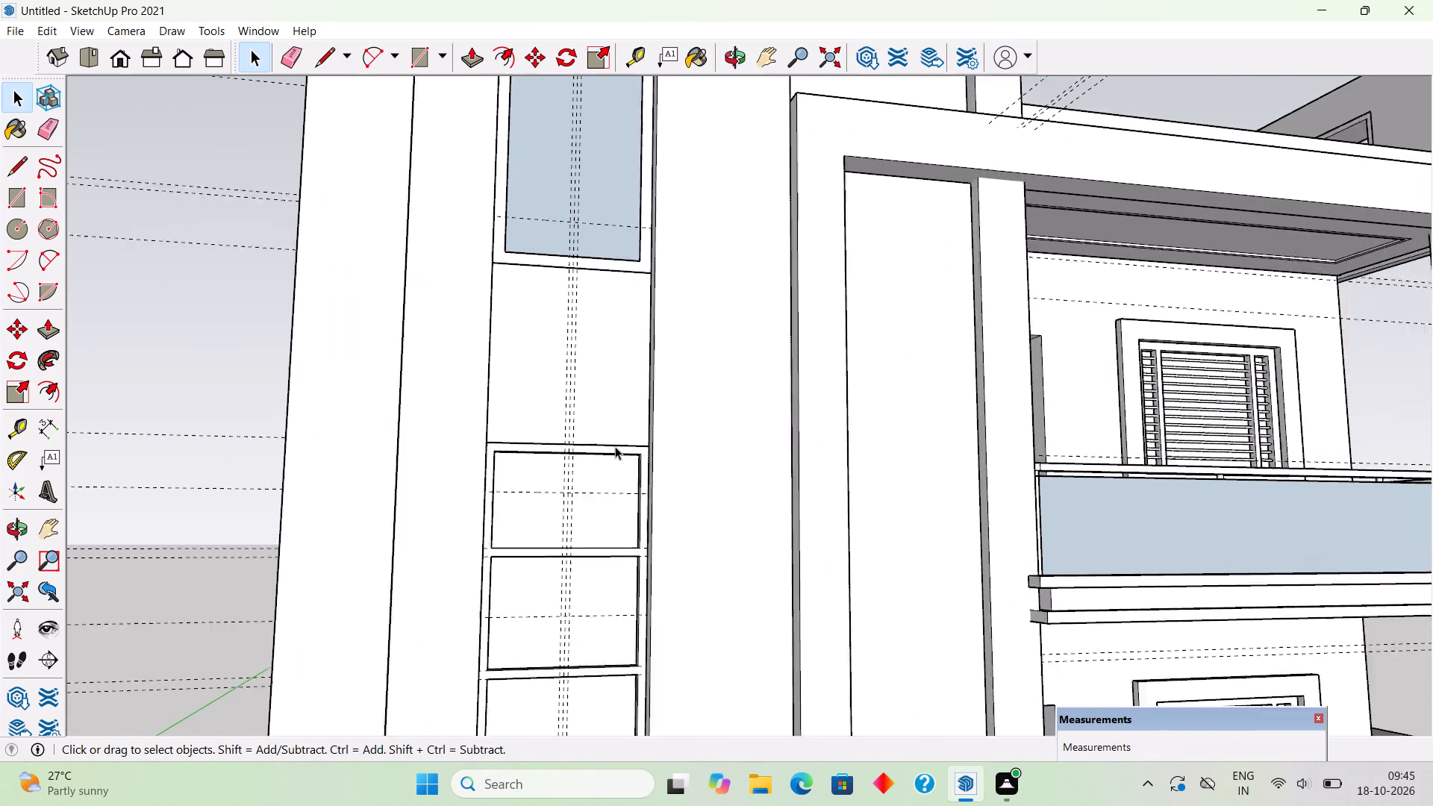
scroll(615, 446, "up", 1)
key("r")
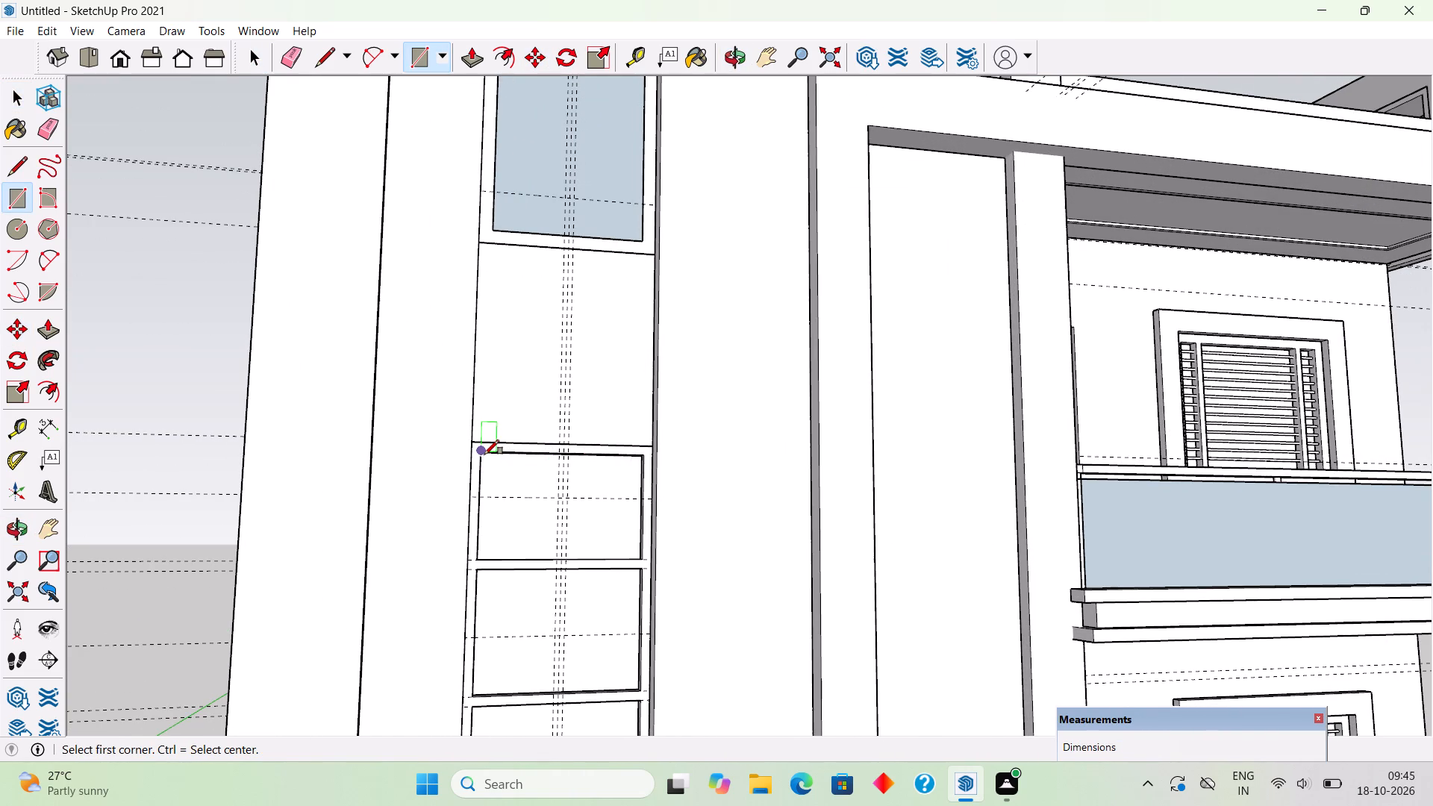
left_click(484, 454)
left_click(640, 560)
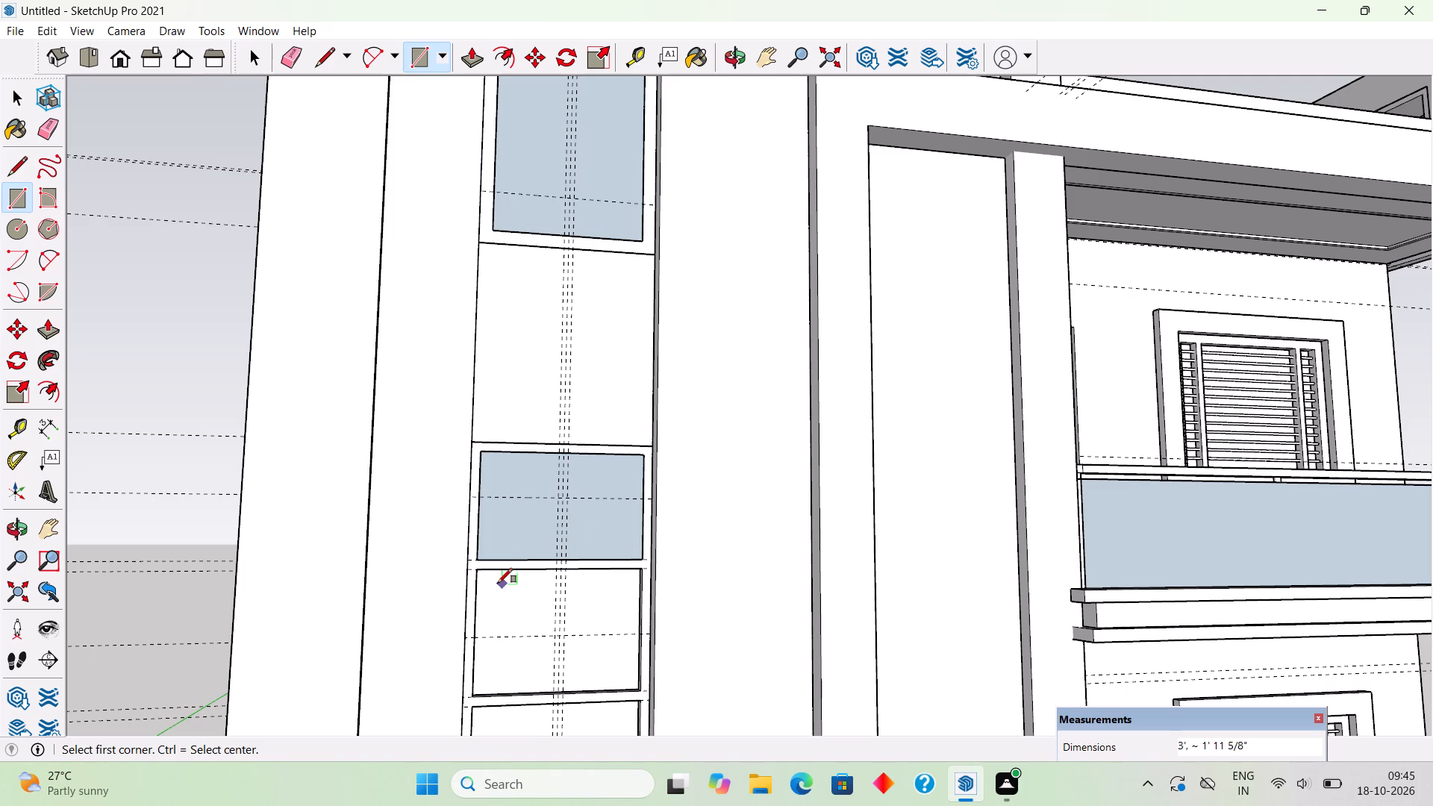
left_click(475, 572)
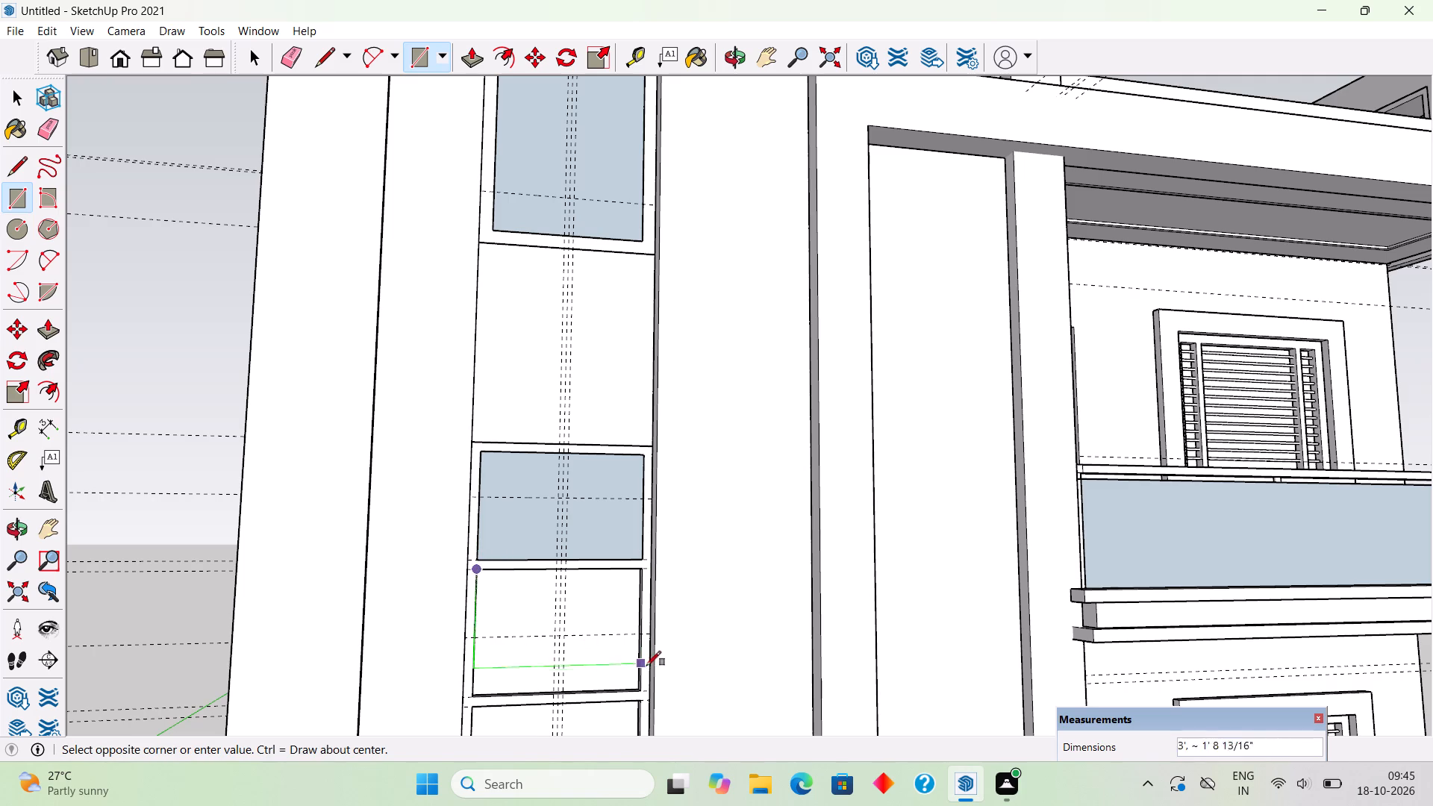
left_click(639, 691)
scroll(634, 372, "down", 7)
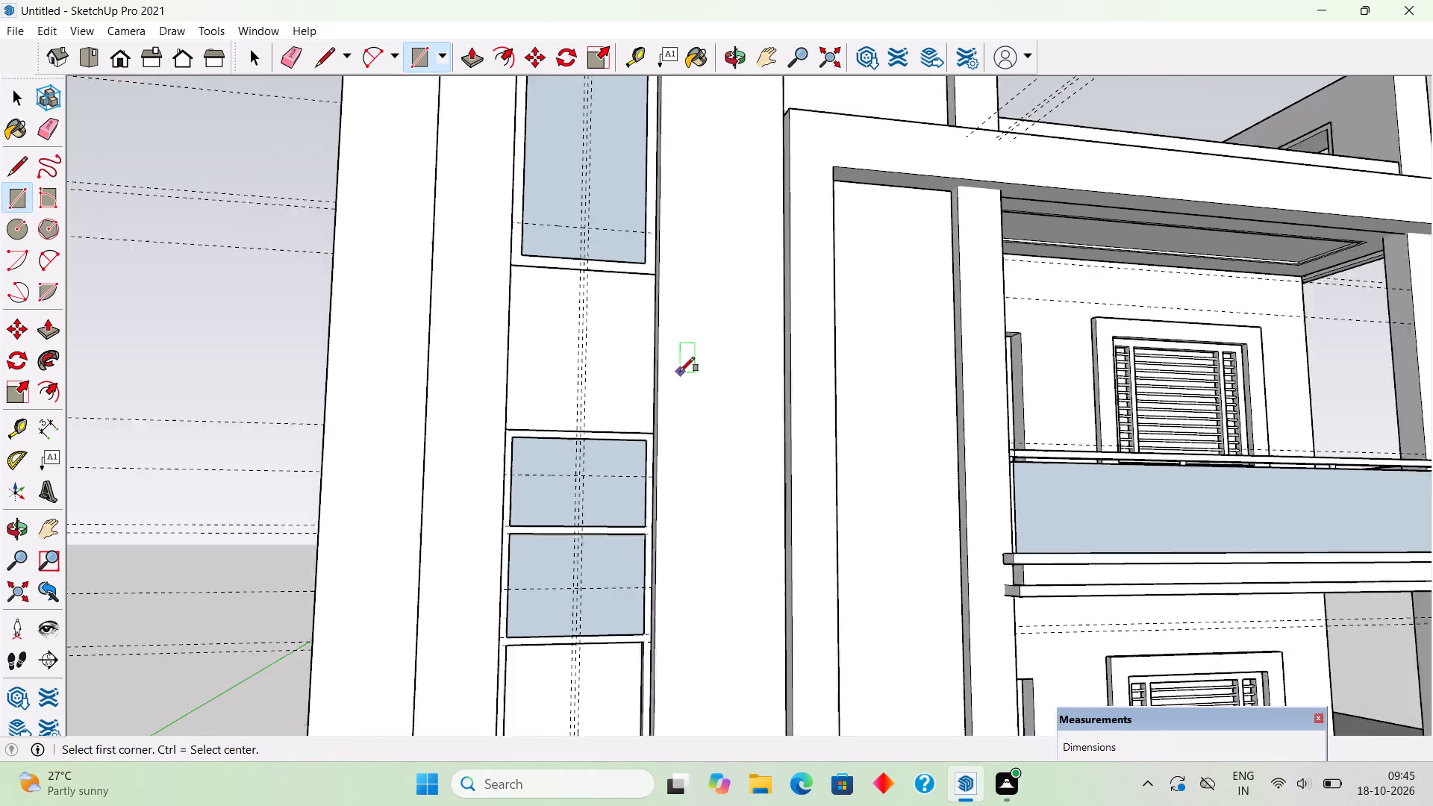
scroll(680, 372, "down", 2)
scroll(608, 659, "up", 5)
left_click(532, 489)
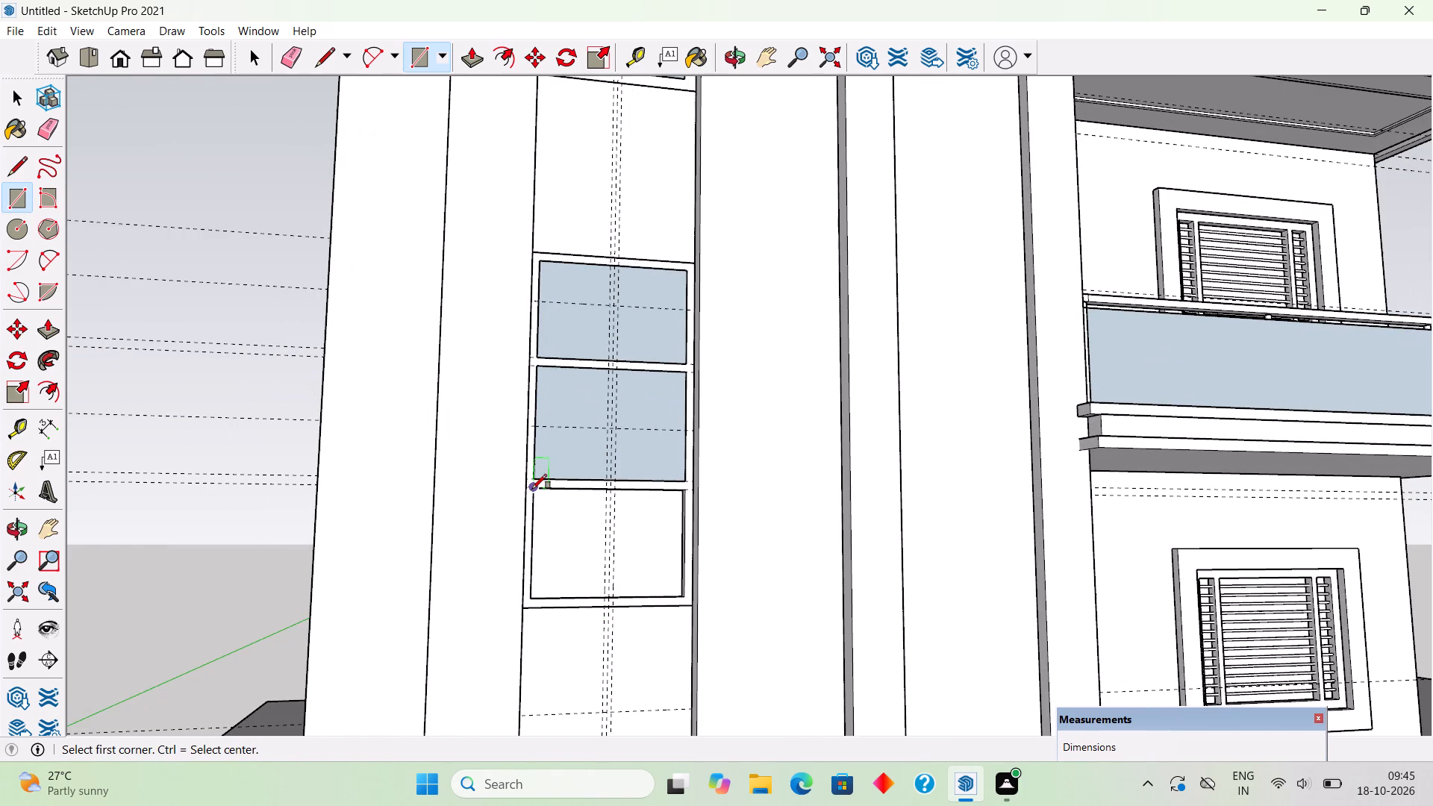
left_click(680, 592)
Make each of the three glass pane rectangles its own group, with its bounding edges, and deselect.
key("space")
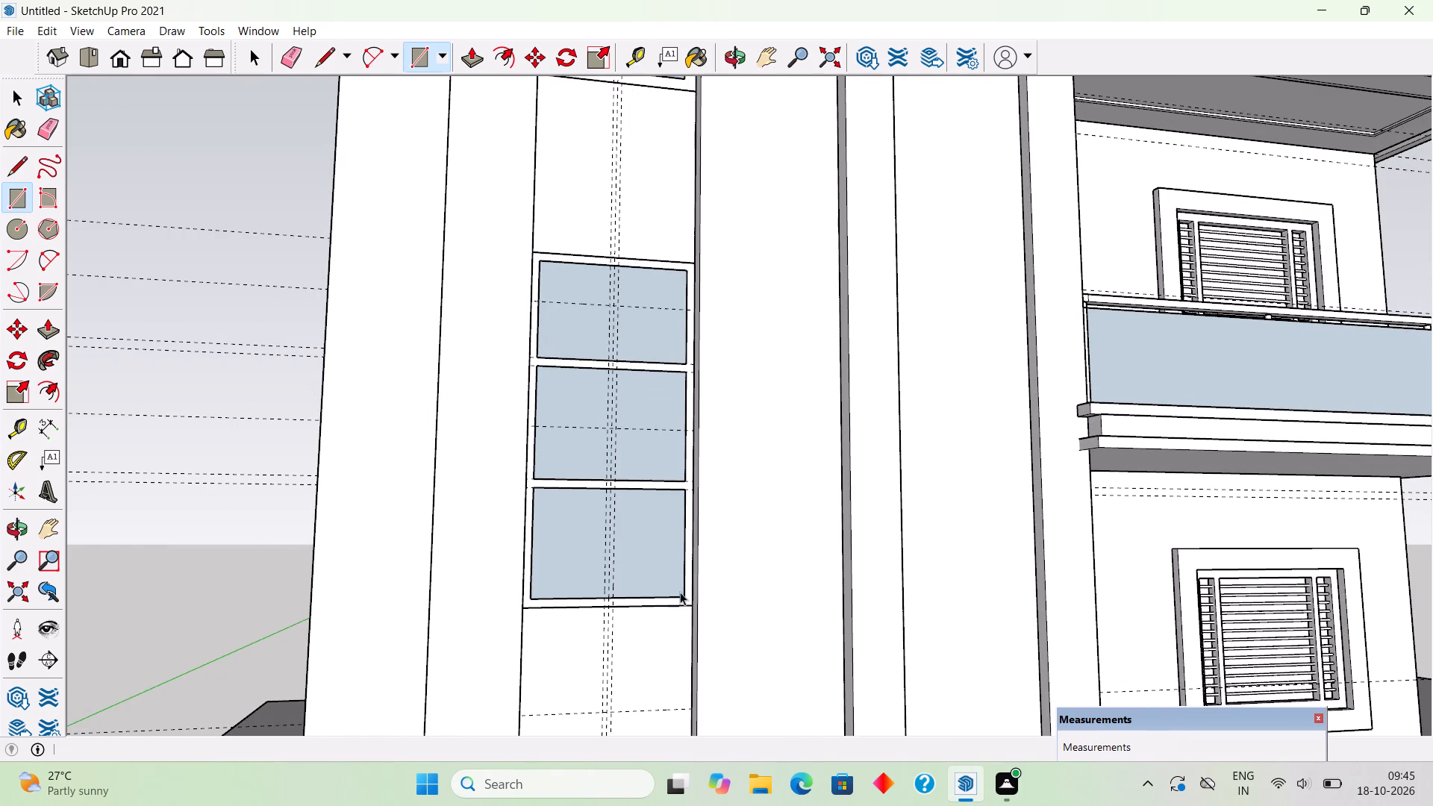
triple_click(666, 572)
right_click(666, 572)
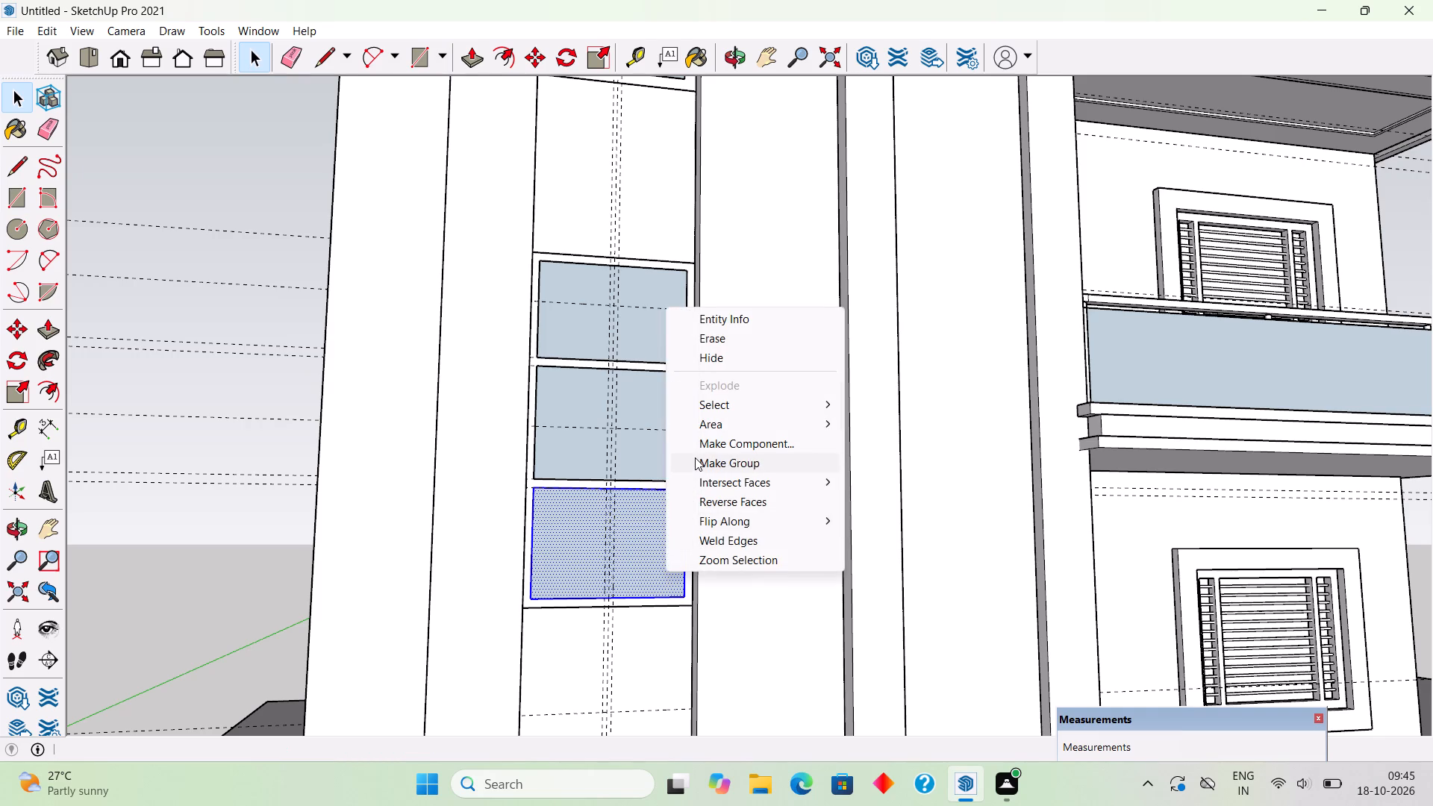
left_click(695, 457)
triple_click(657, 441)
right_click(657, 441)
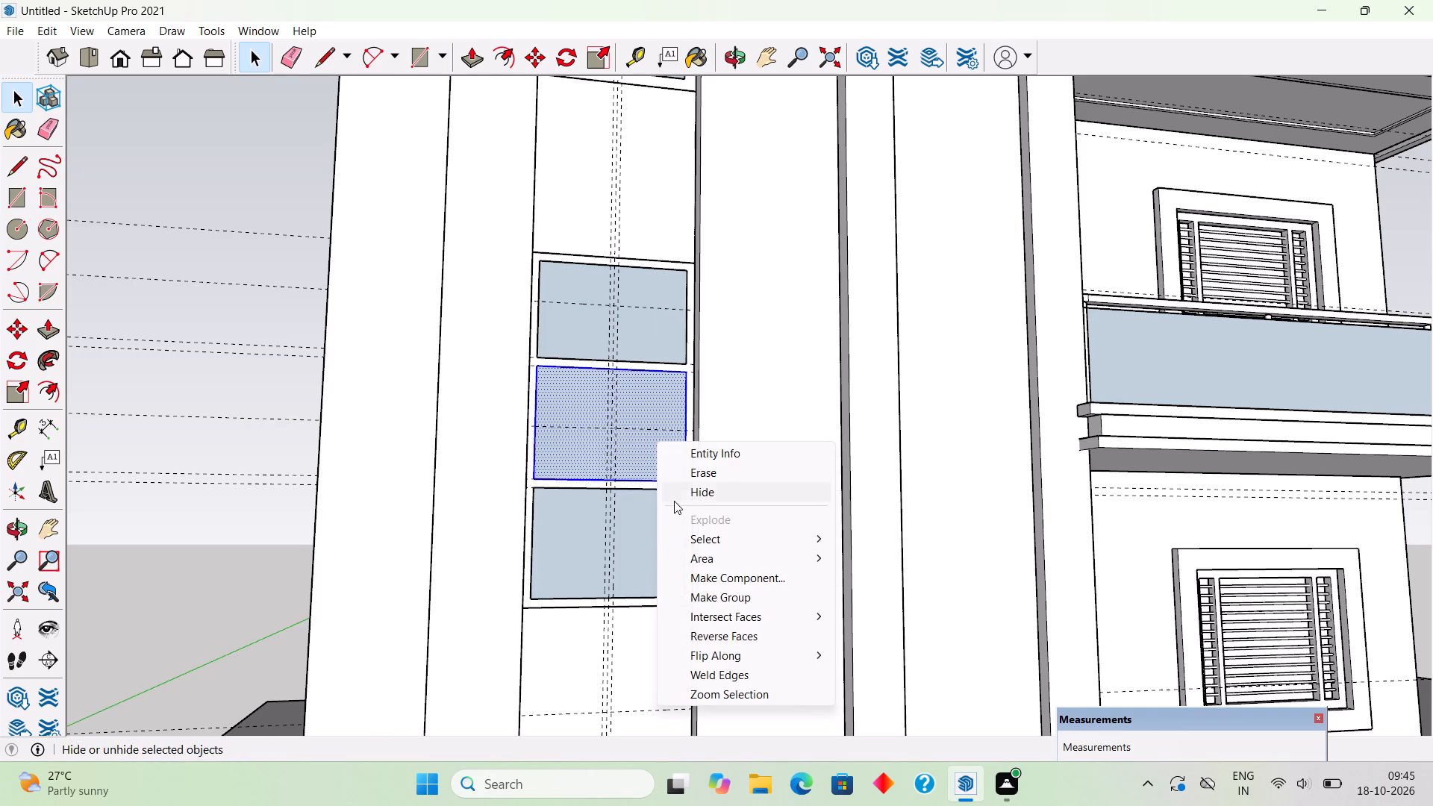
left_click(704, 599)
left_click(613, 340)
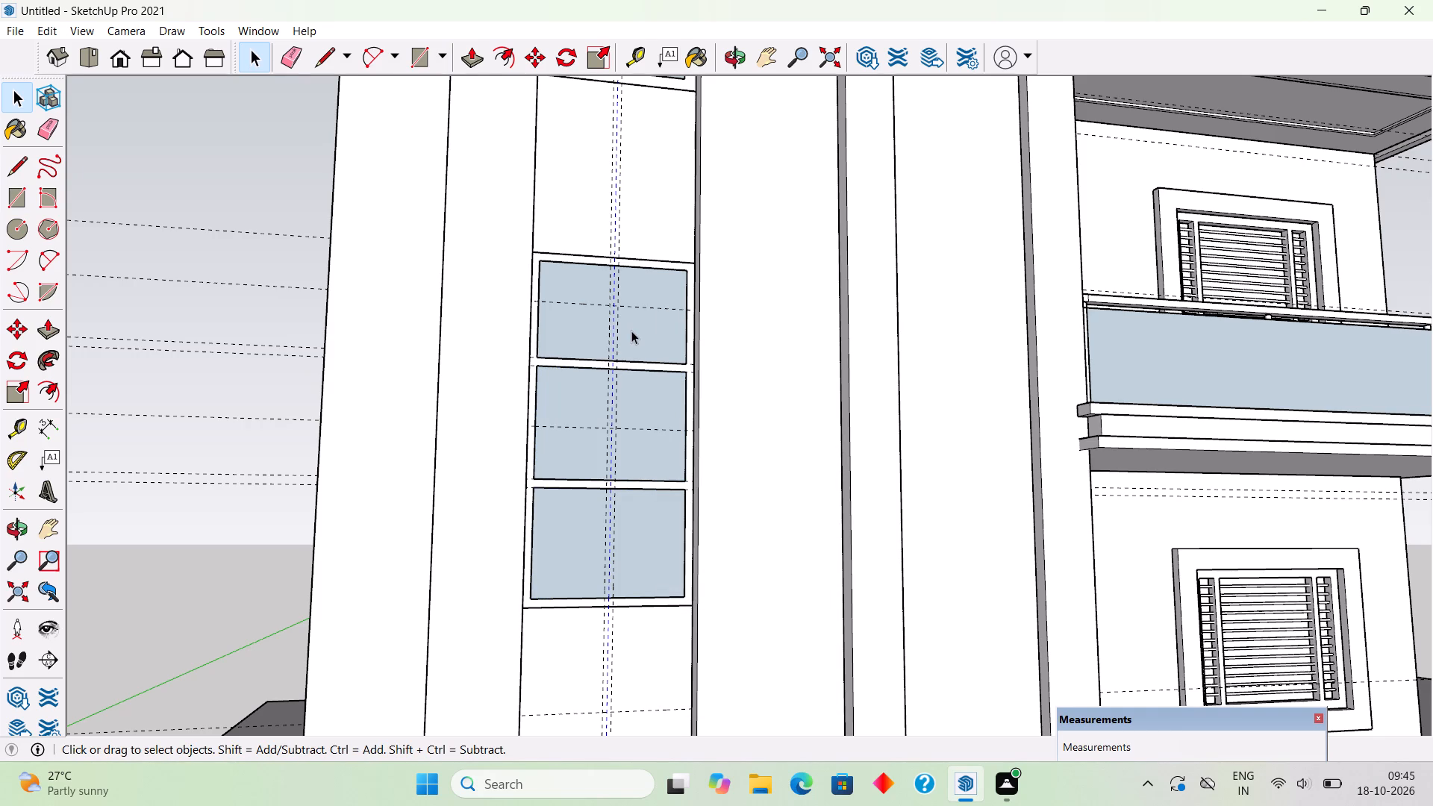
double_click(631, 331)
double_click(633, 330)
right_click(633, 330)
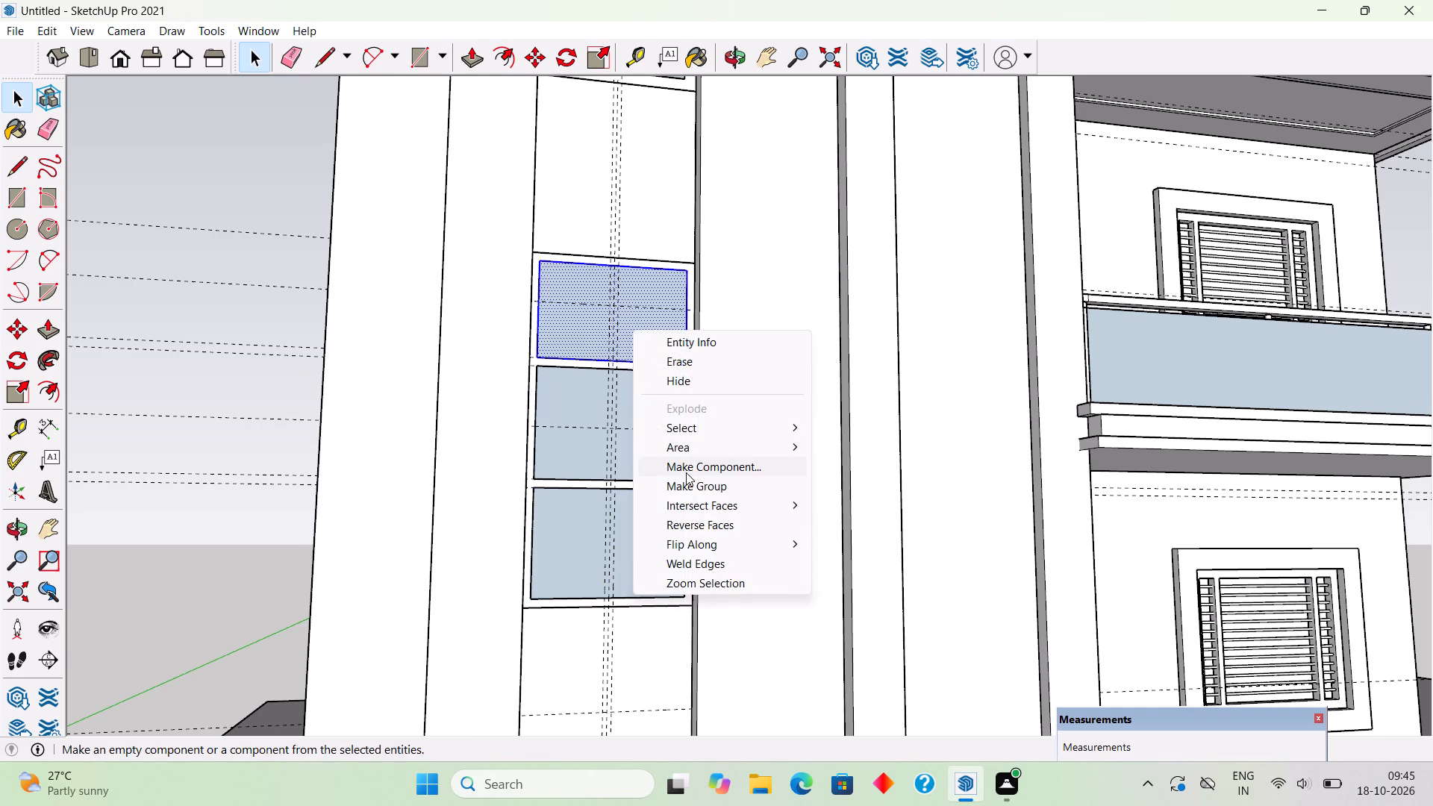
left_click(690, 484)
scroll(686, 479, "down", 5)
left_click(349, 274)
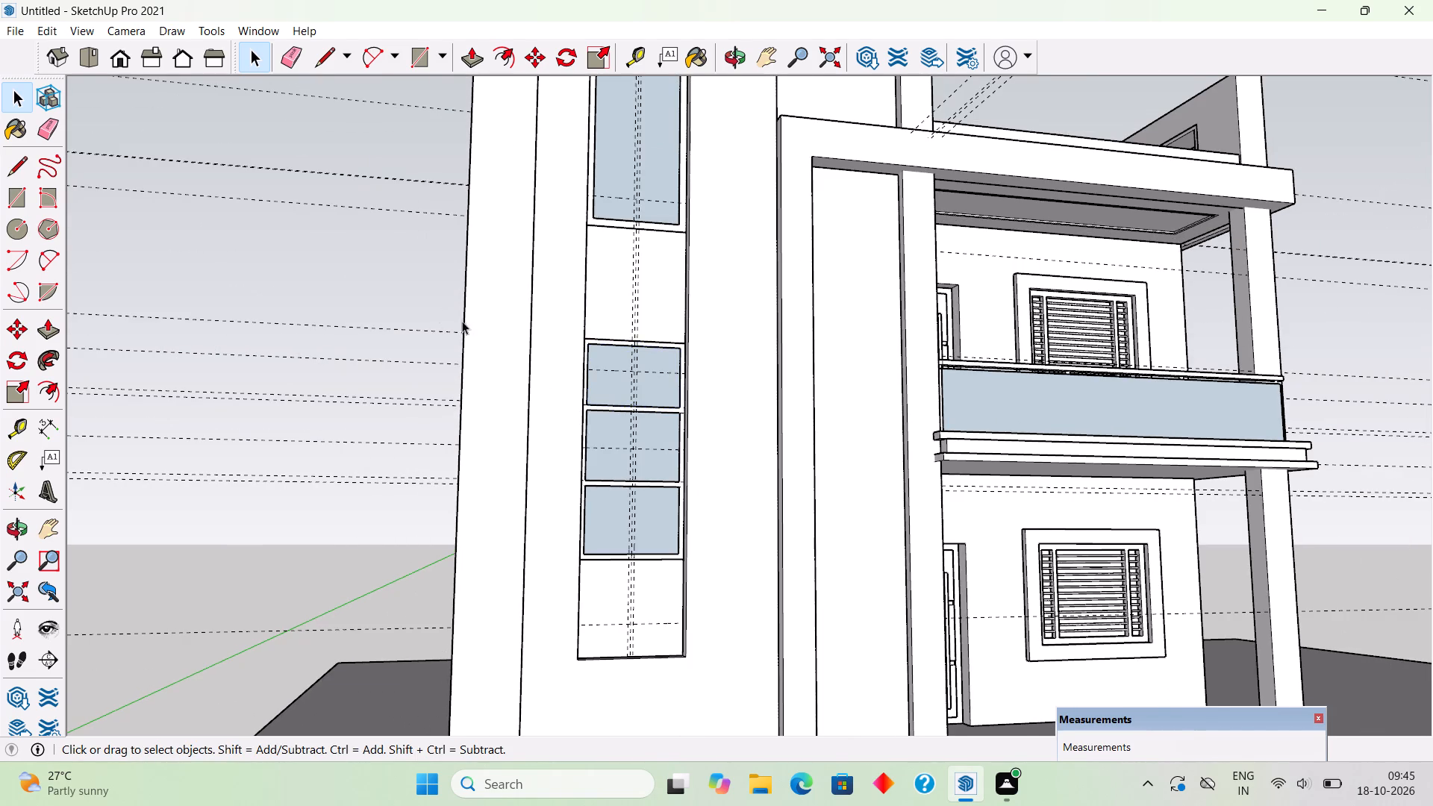
Undo the pane groups and rectangles, plus the frame's move, grouping and extrusion, back to the flat frame face.
middle_click_drag(467, 376, 460, 429)
scroll(669, 493, "up", 5)
scroll(622, 552, "up", 2)
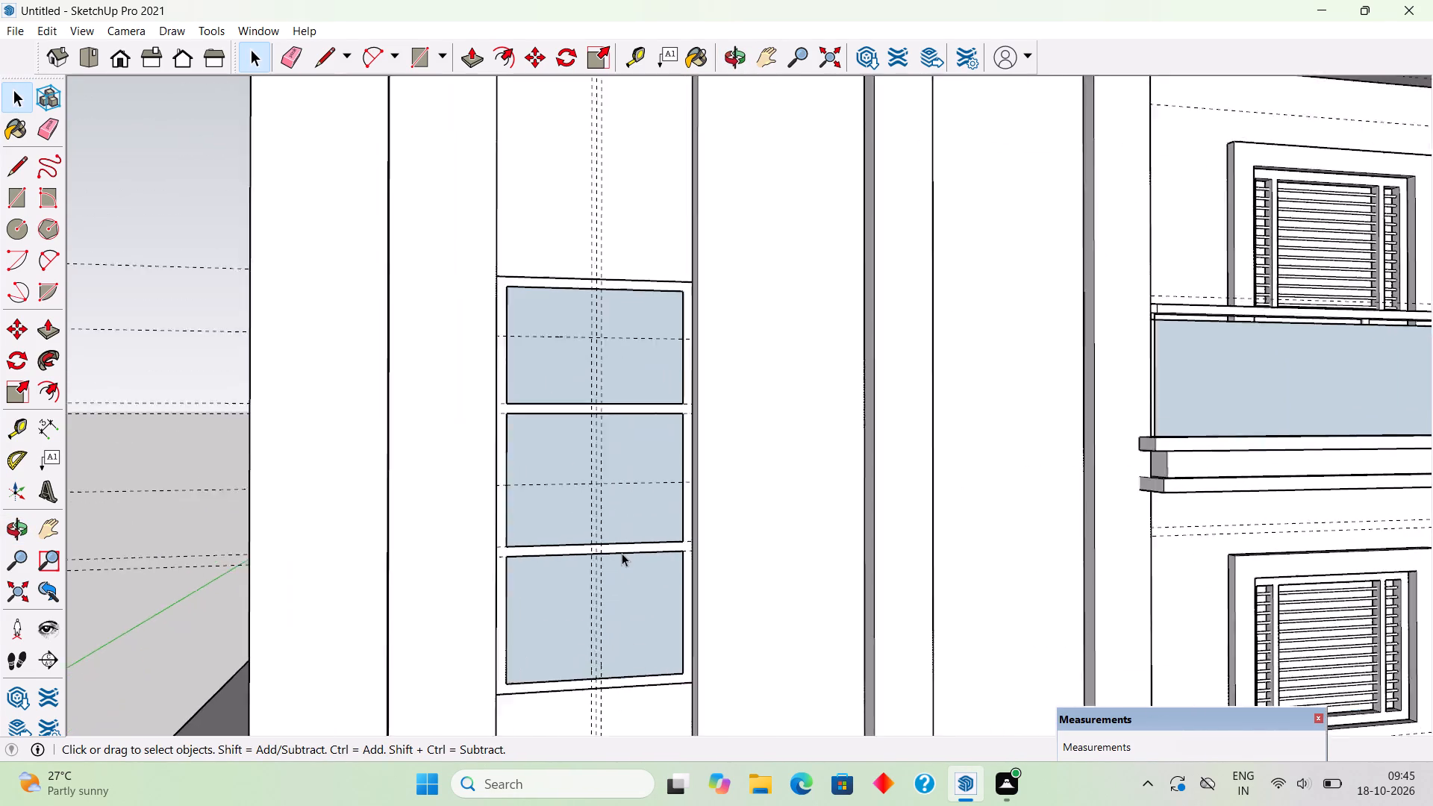
scroll(622, 553, "up", 3)
key("ctrl+z")
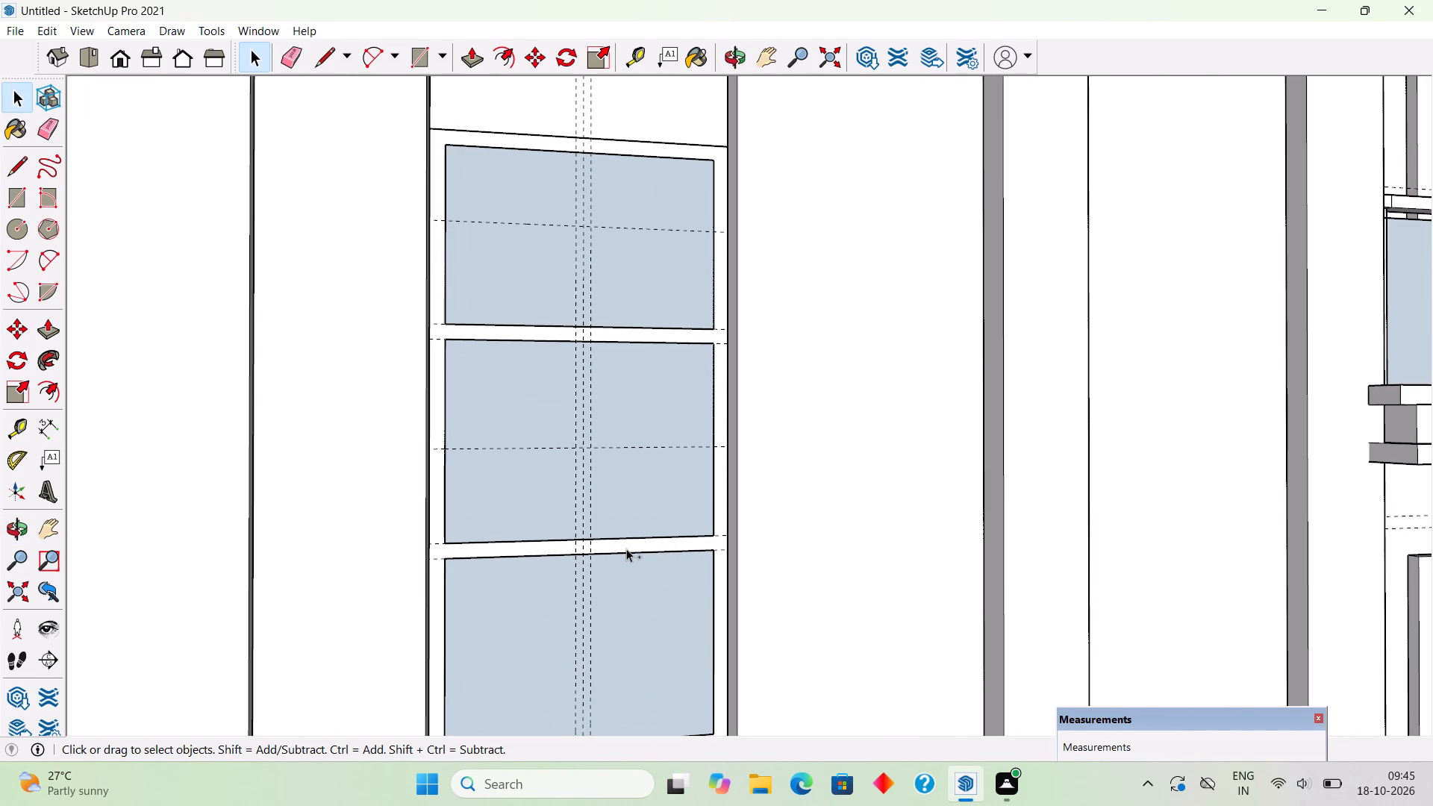
key("ctrl+z")
key("ctrl+z")
key("ctrl+z")
key("ctrl+z")
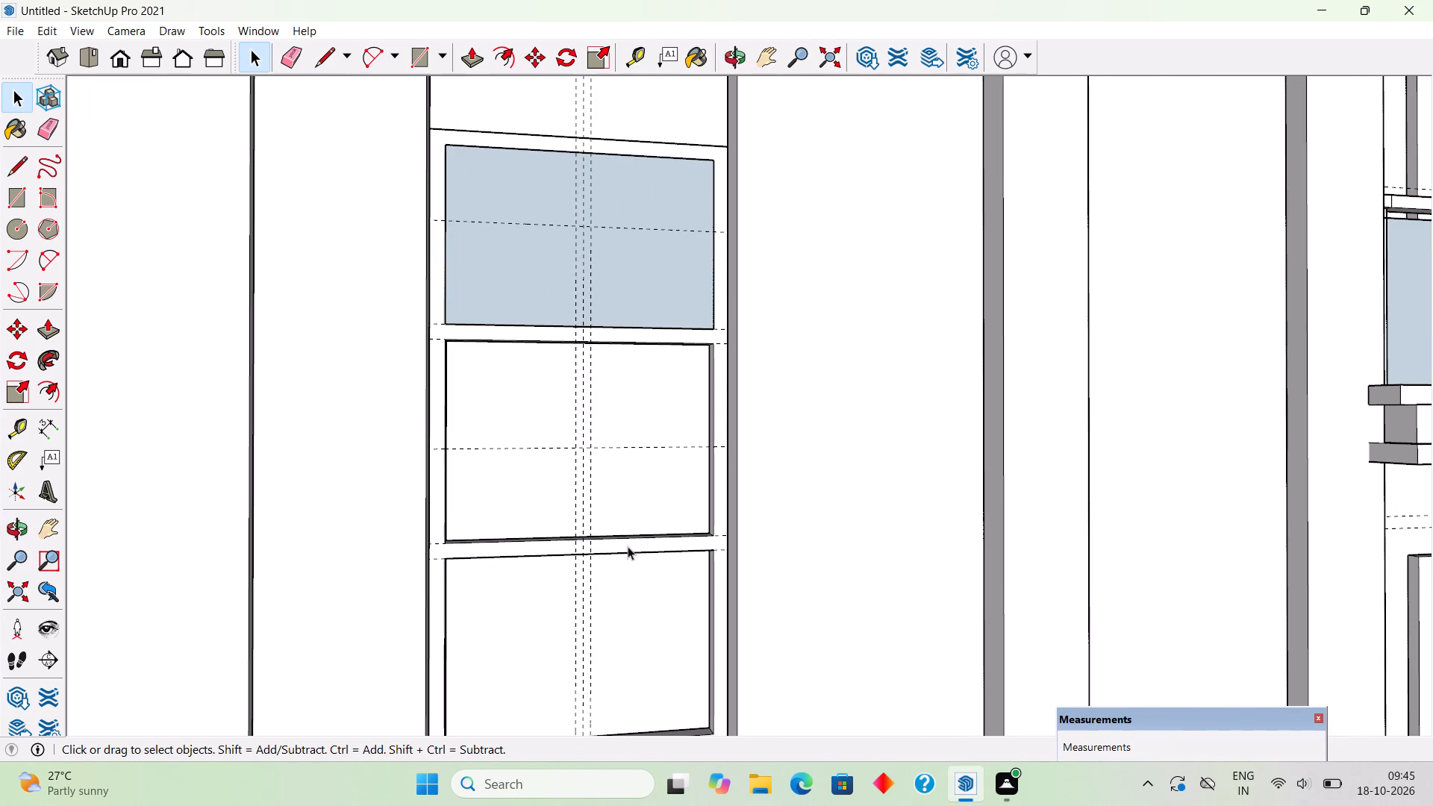
key("ctrl+z")
key("ctrl+z")
key("ctrl+z")
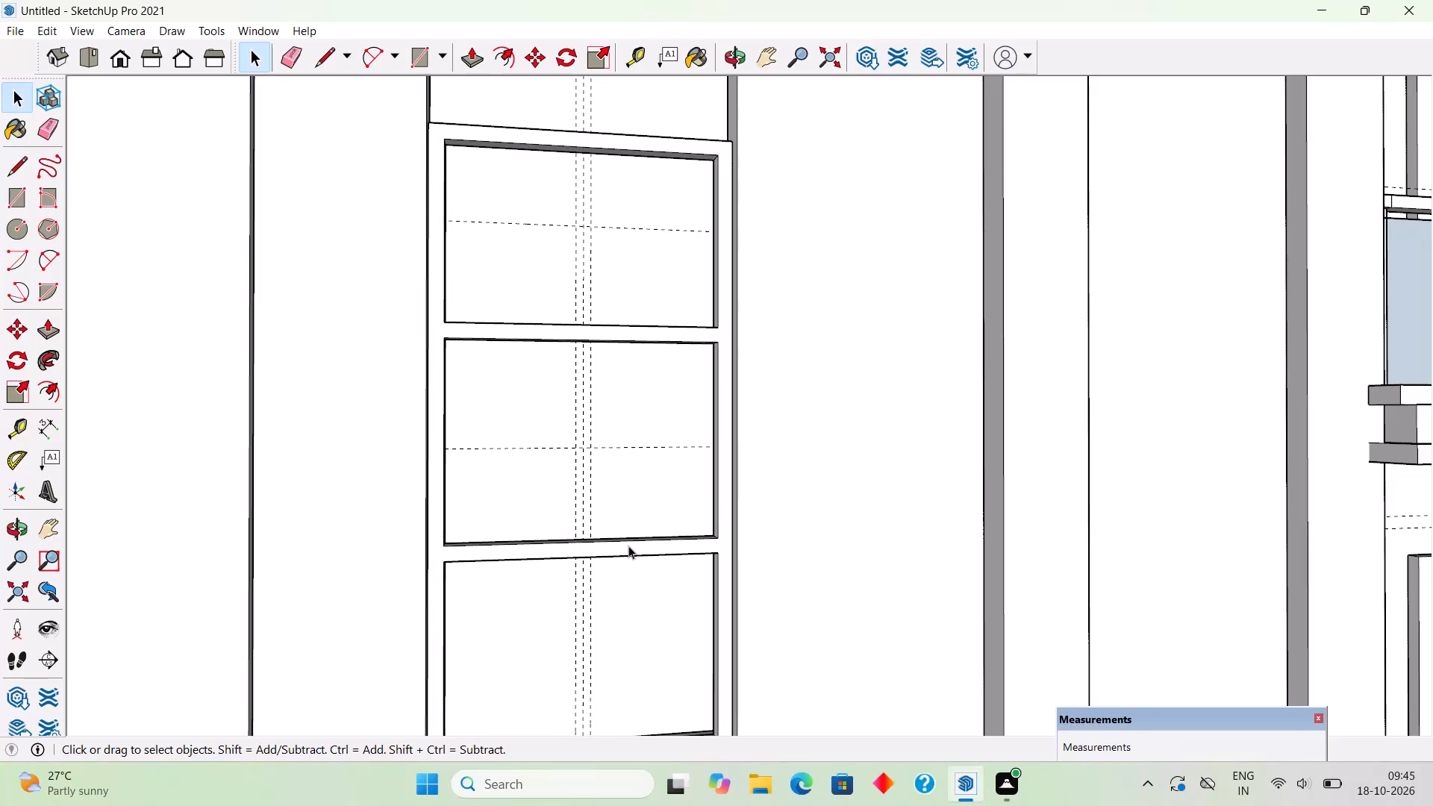
key("ctrl+z")
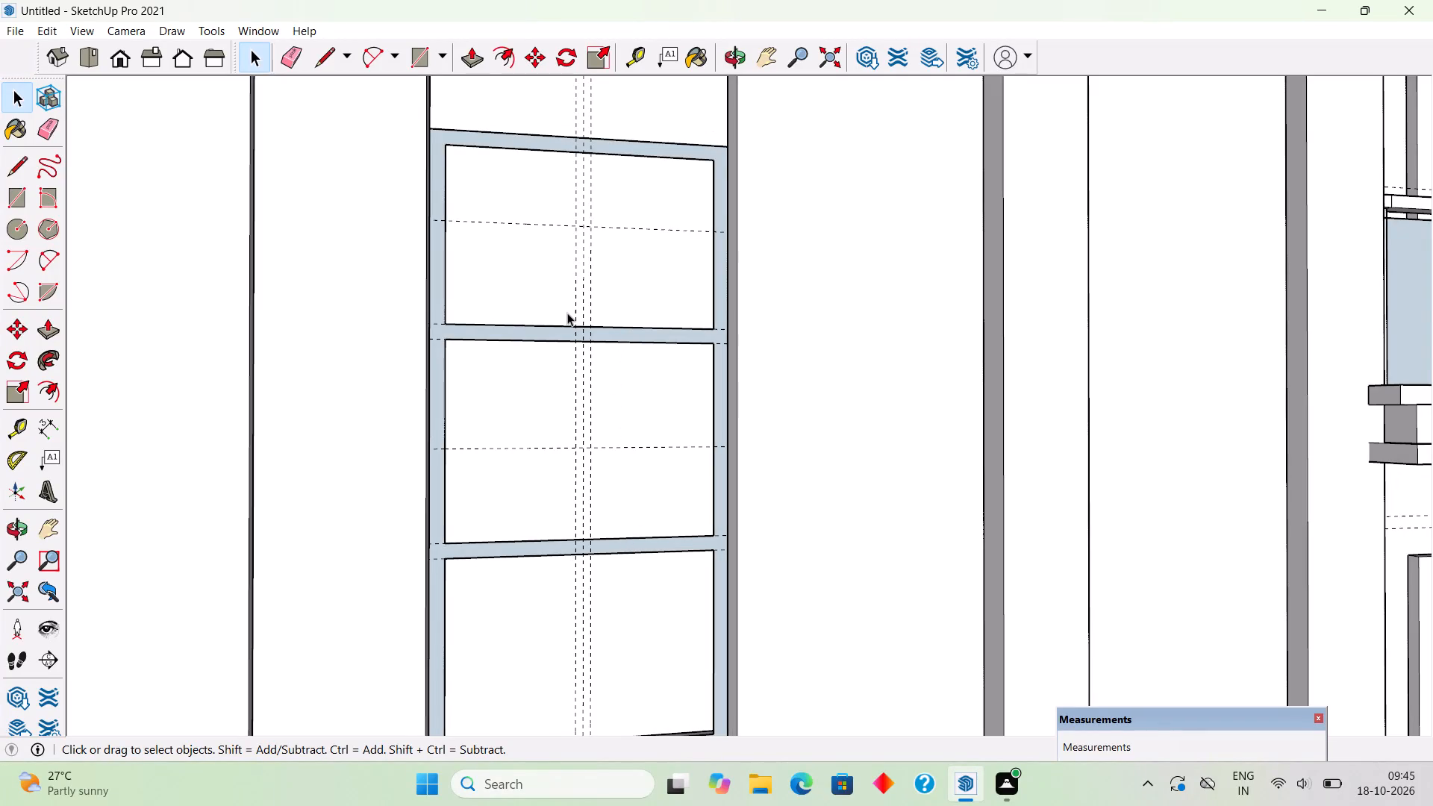
Draw two 6' 8" vertical lines along the central guides, between the frame's top and bottom inner edges, for a mullion.
key("l")
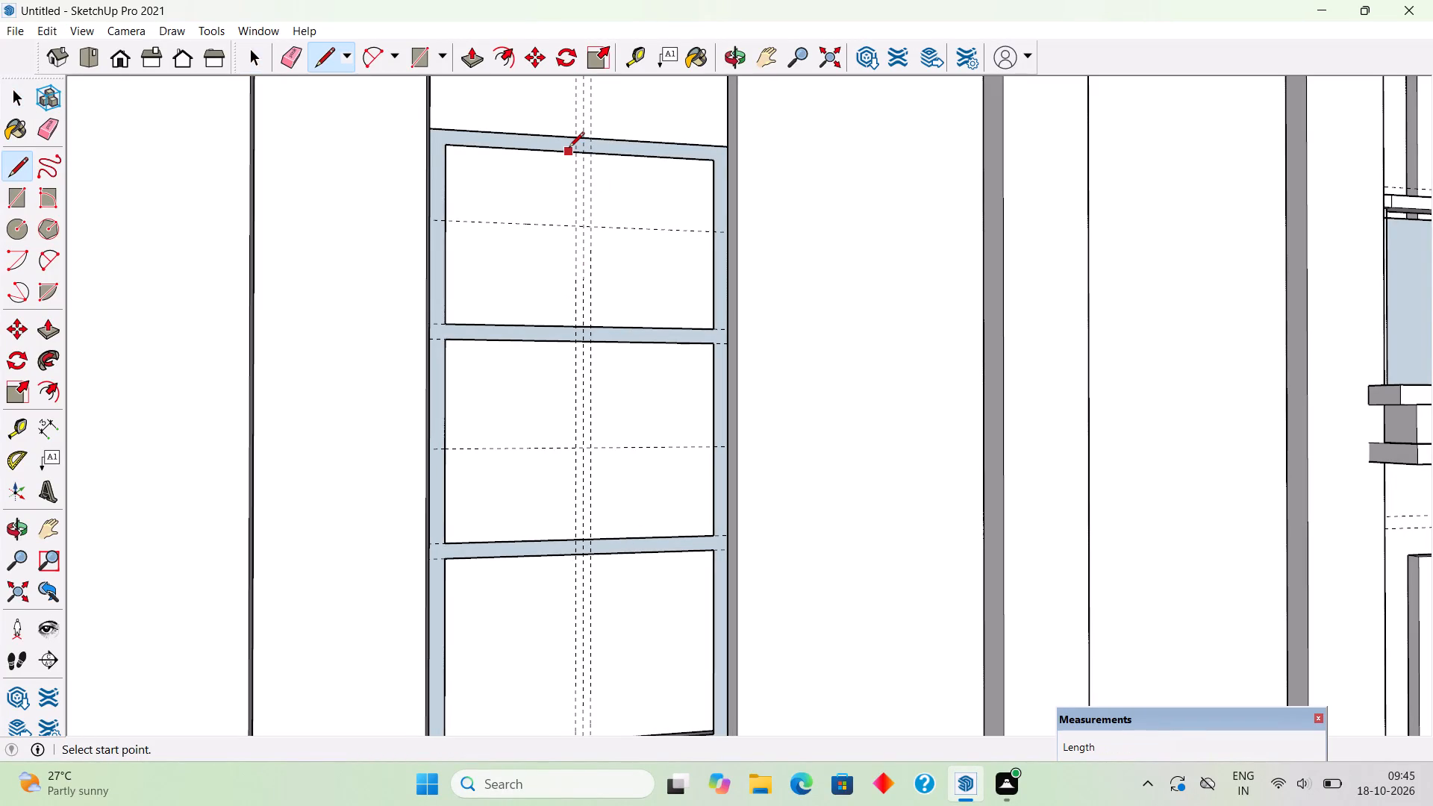
left_click(576, 154)
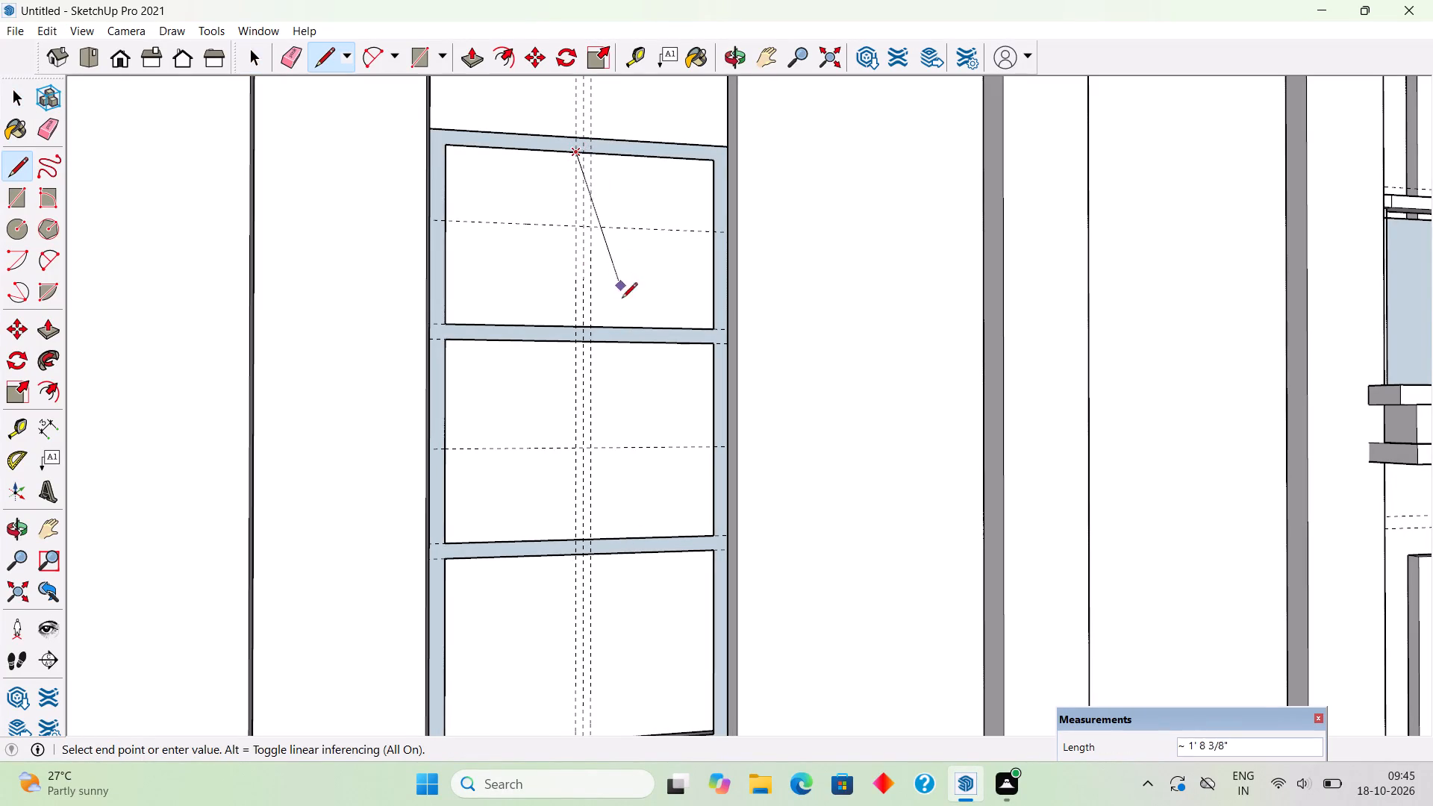
scroll(564, 443, "down", 3)
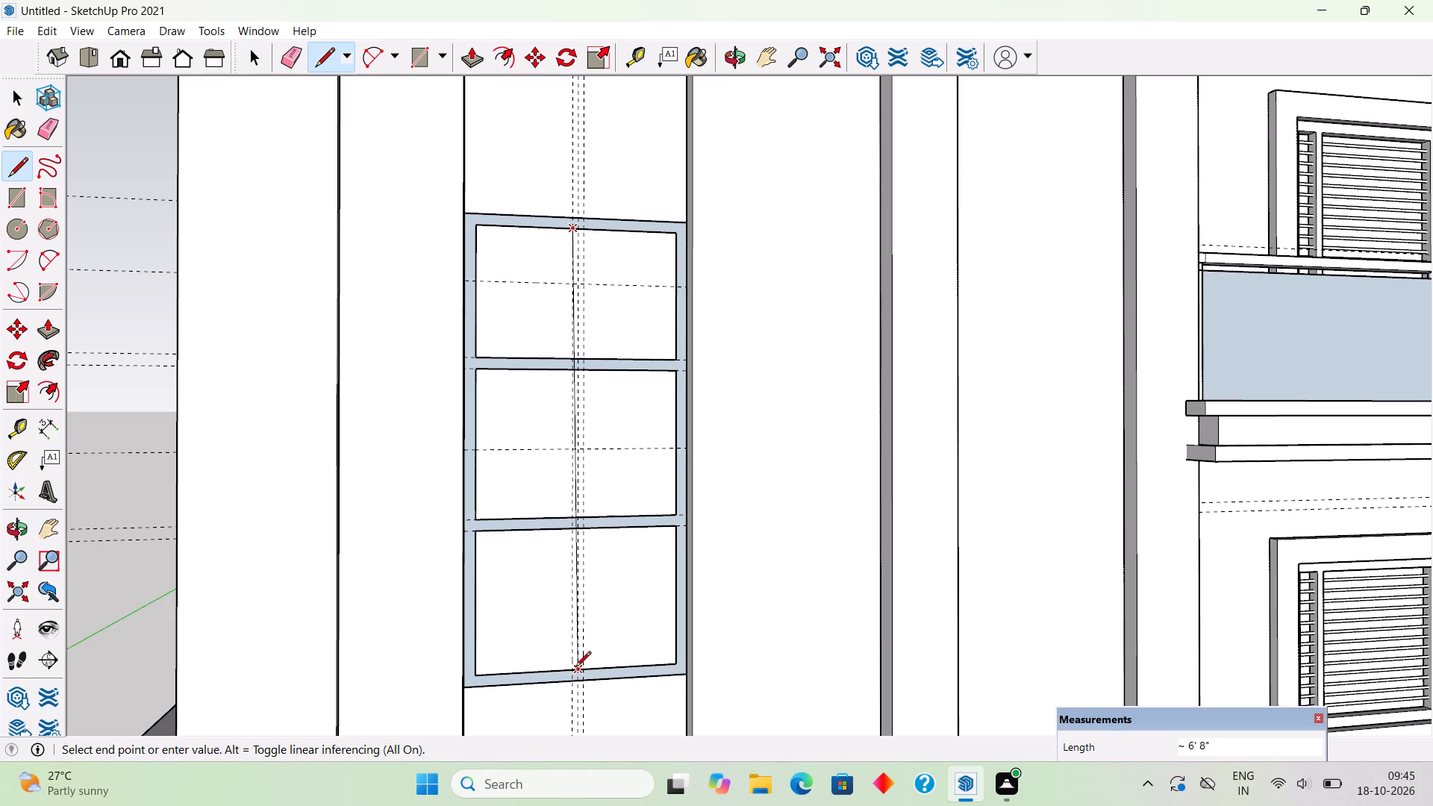
left_click(569, 669)
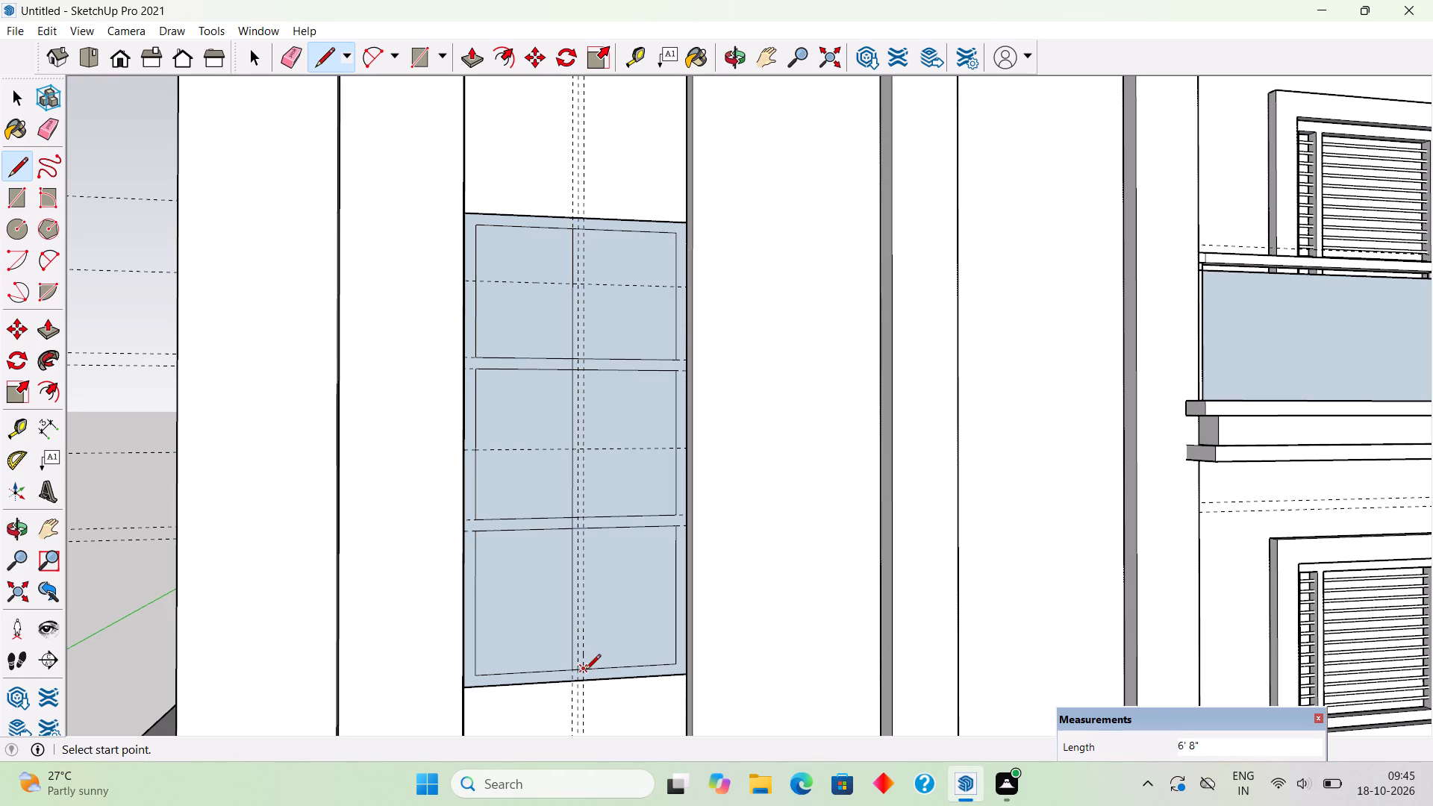
left_click(585, 671)
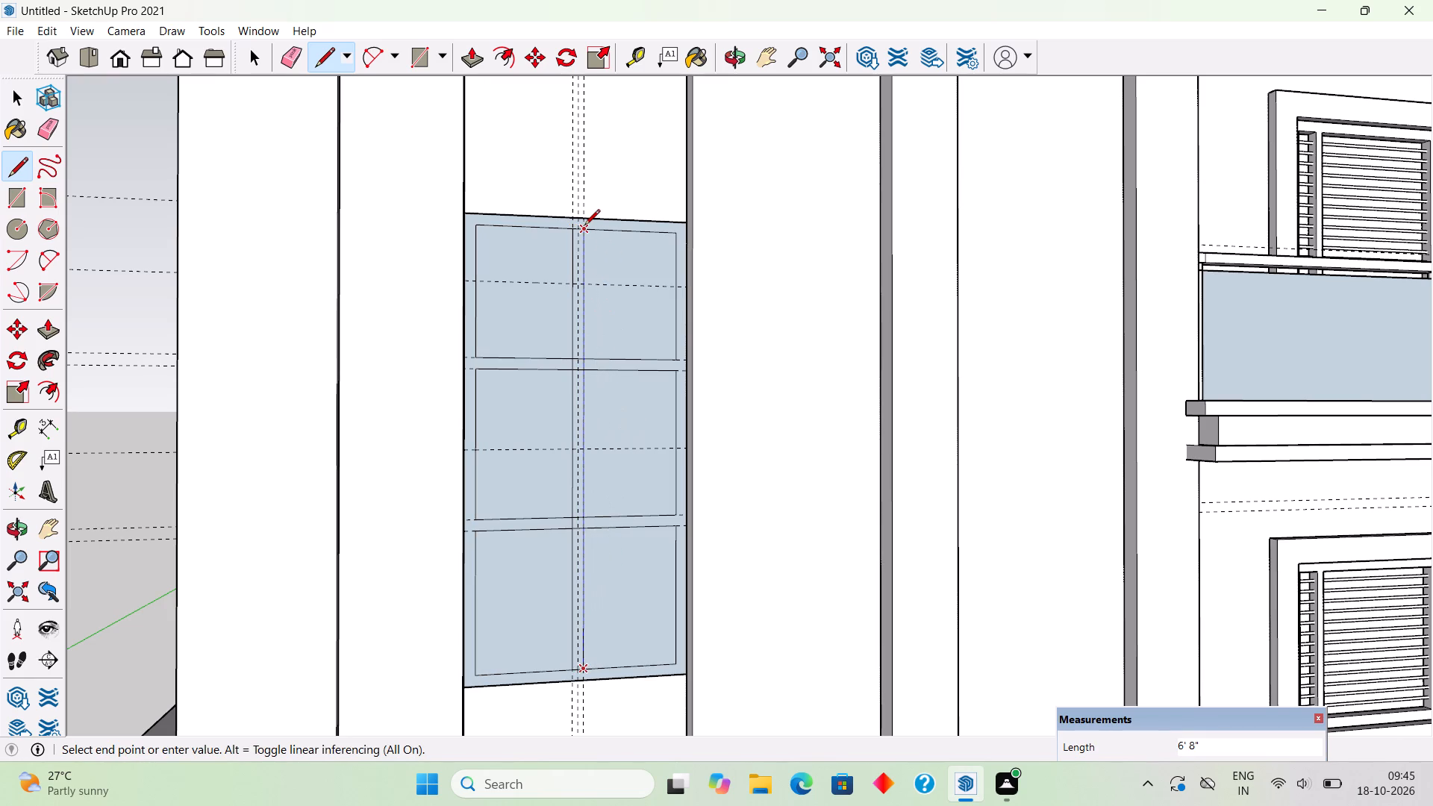
left_click(584, 226)
Erase the central vertical guides and the short line segments where the mullion meets the top rail and both crossbars.
key("e")
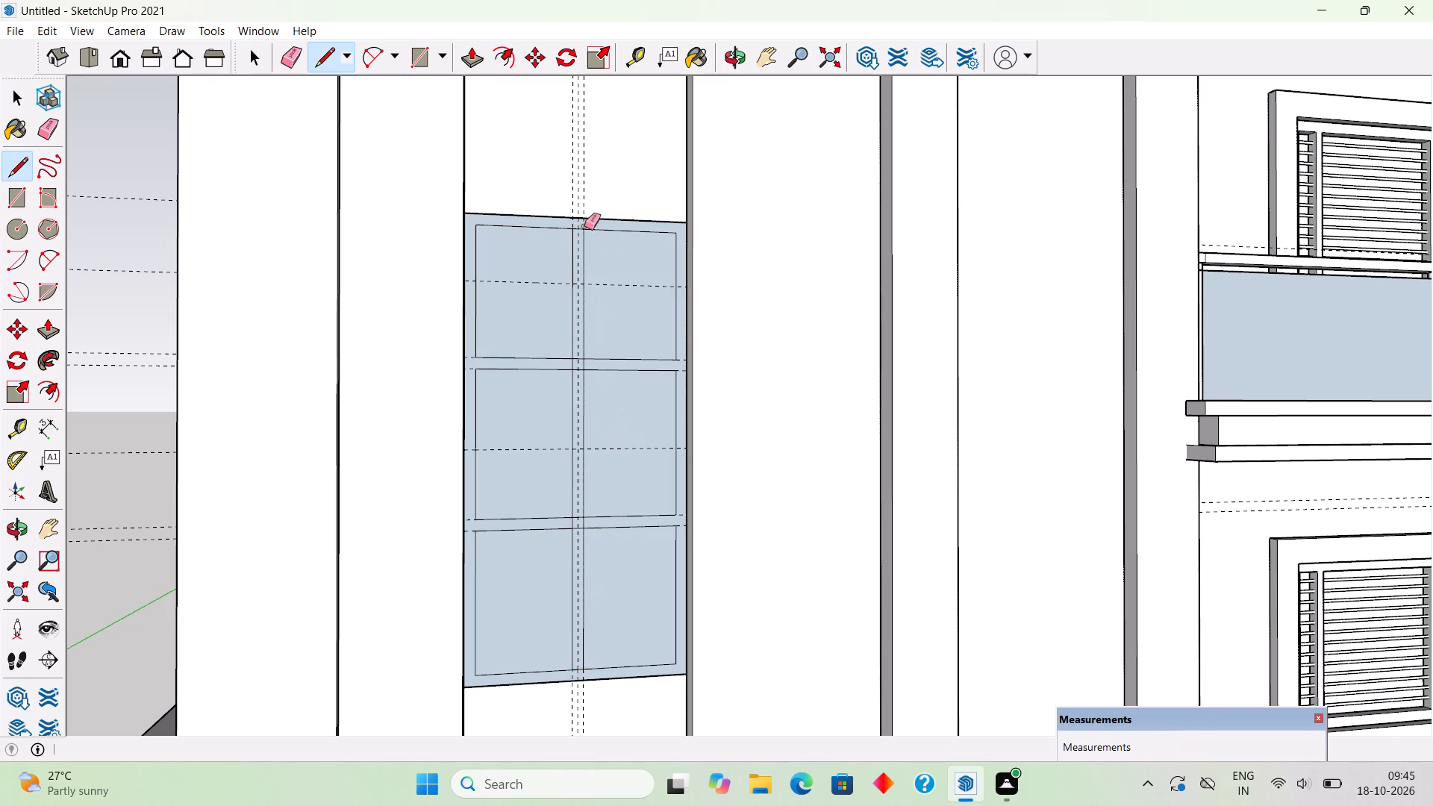
scroll(573, 231, "up", 2)
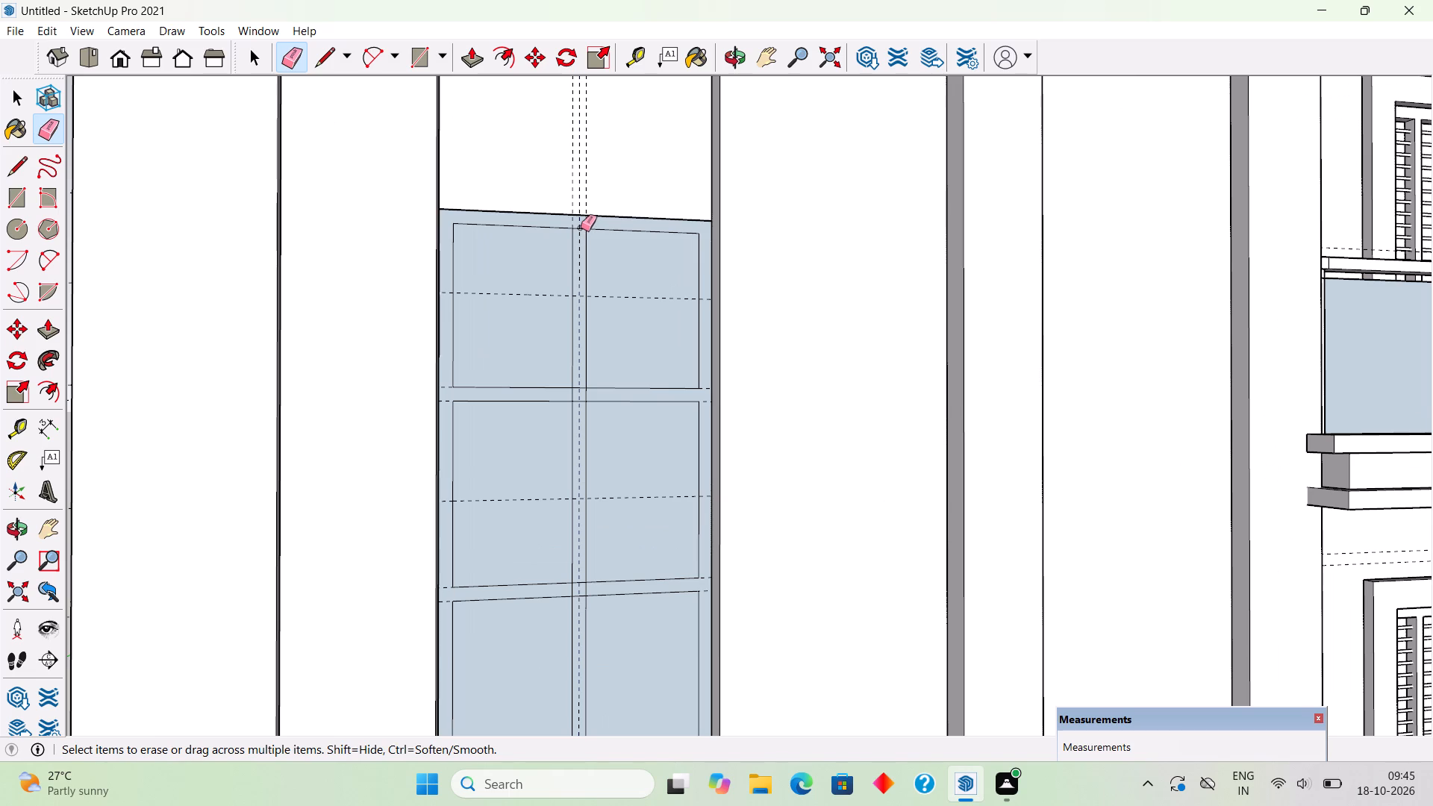
left_click(581, 228)
left_click(573, 396)
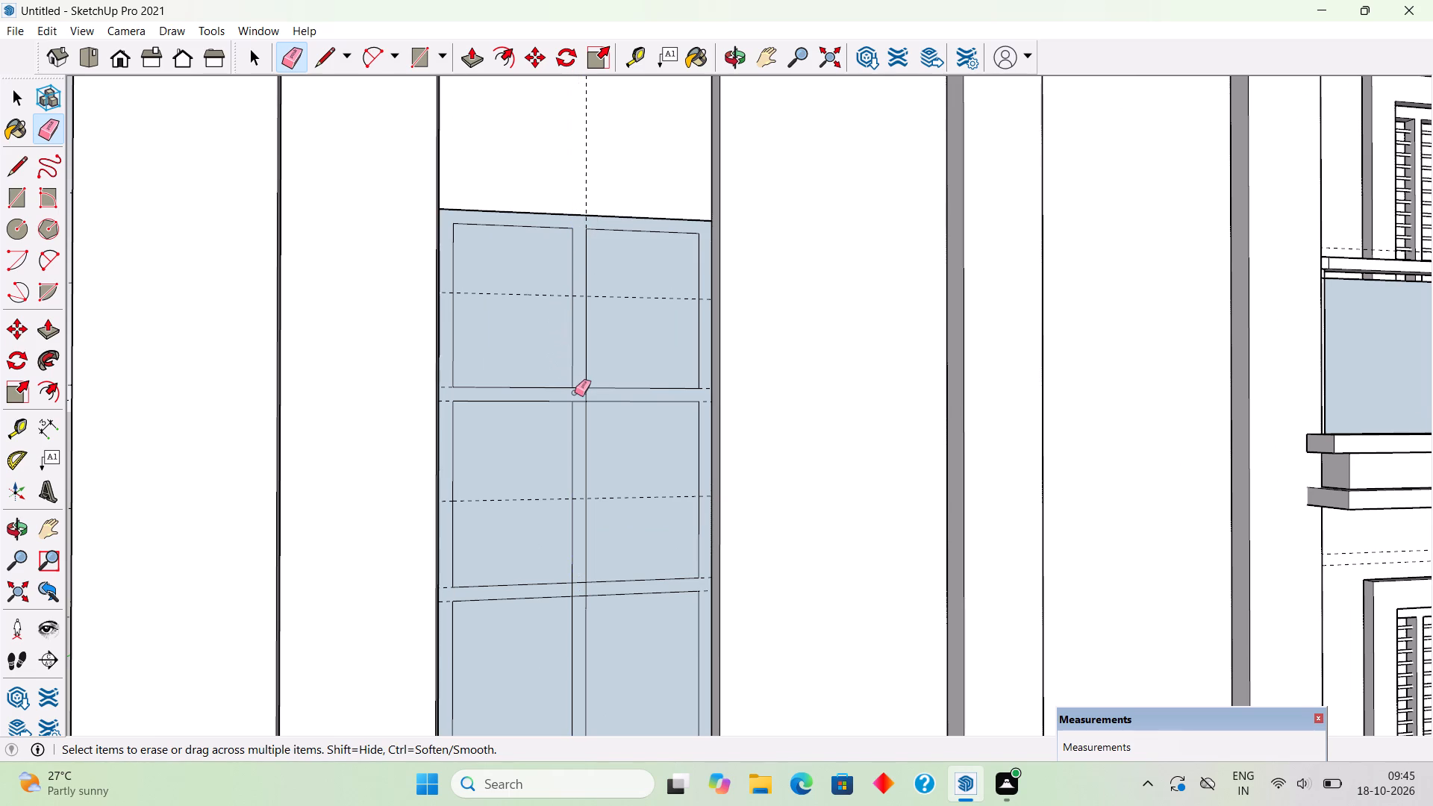
left_click(587, 396)
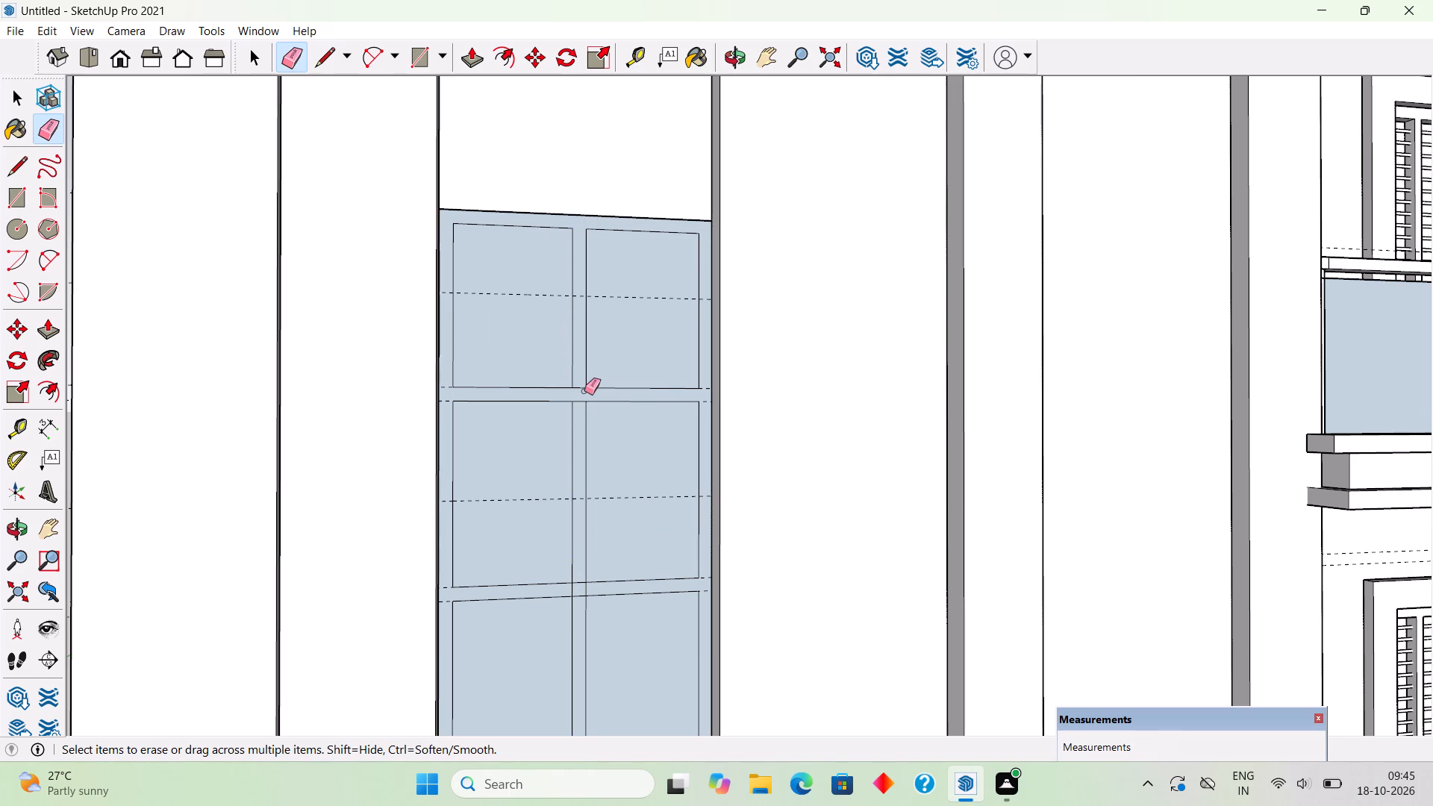
left_click(581, 387)
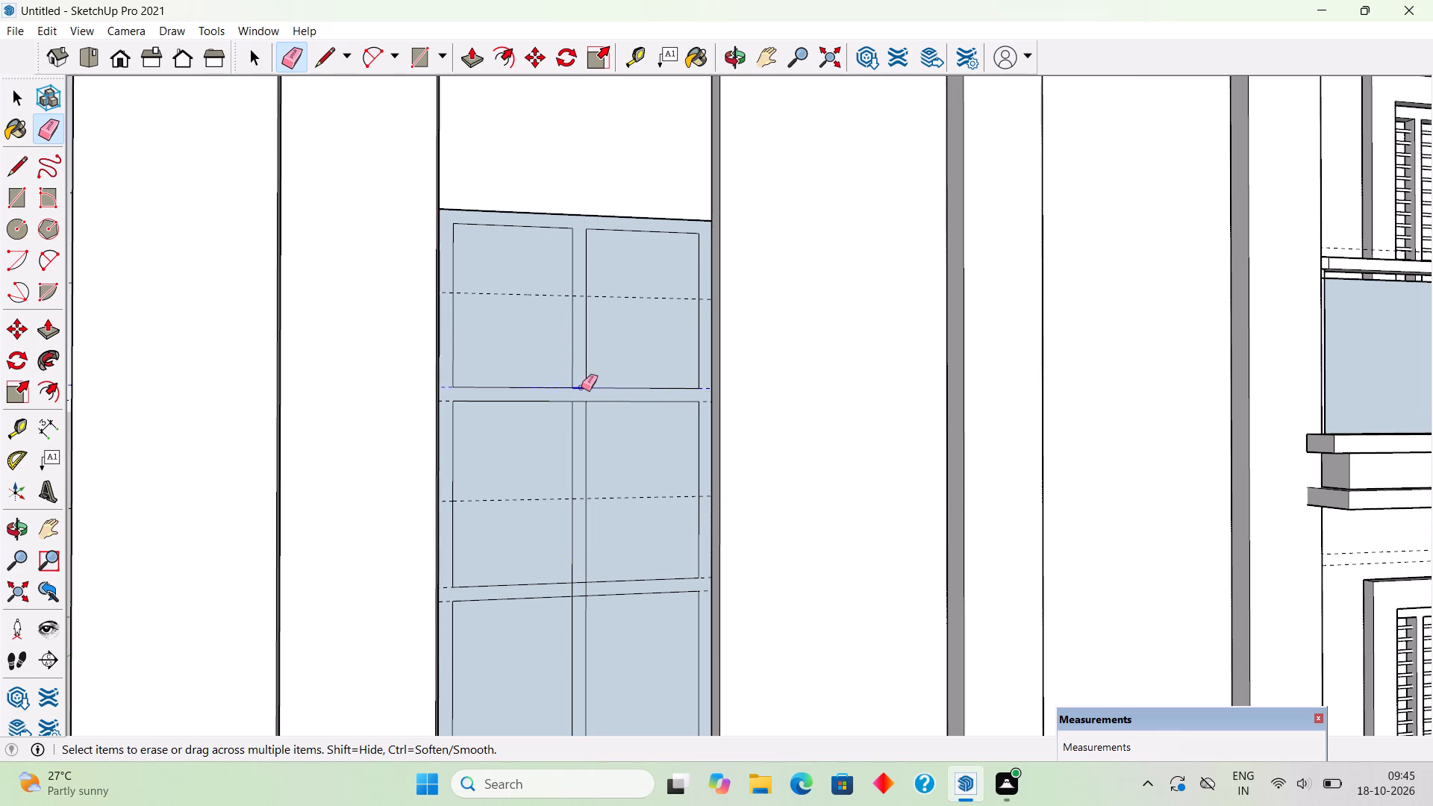
left_click(581, 402)
left_click(580, 581)
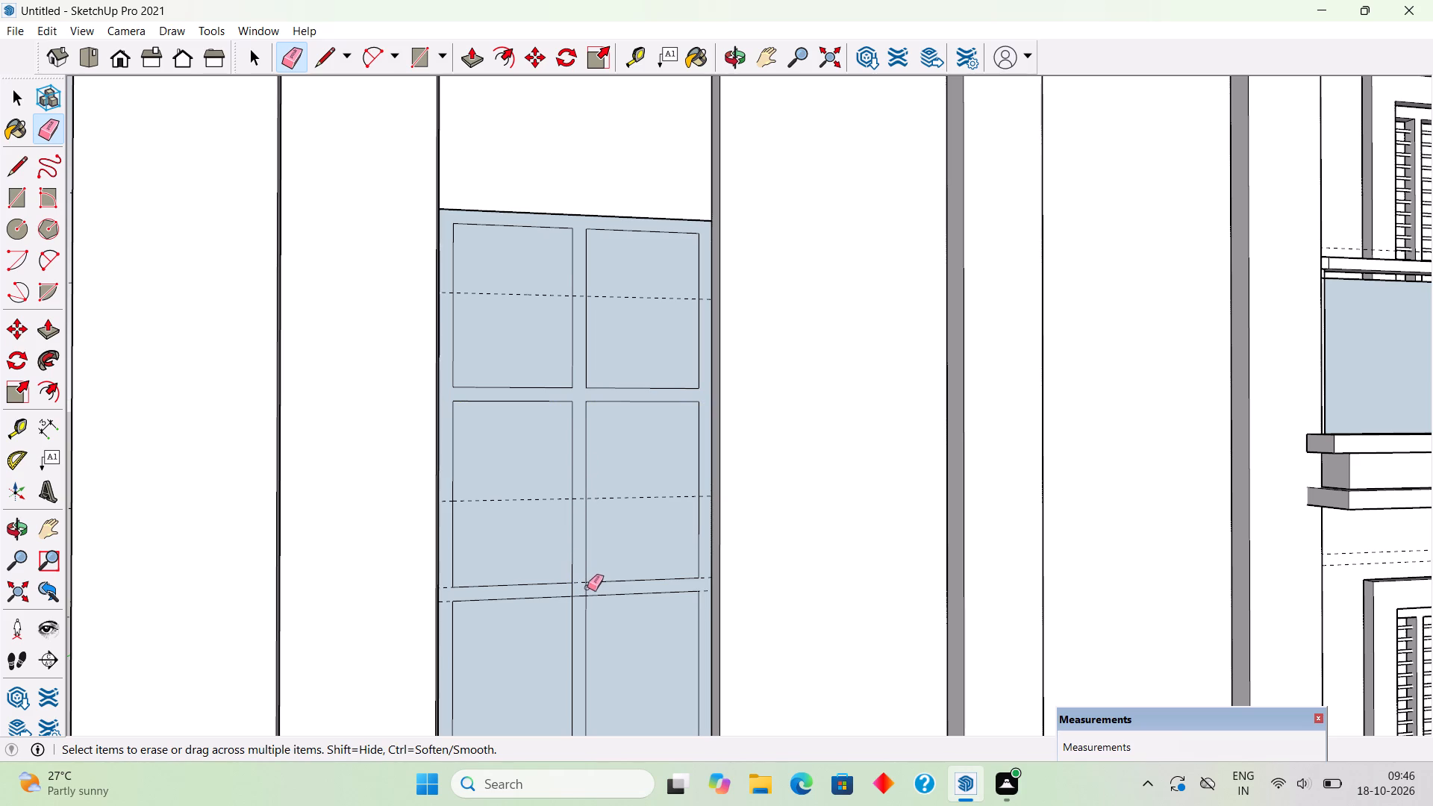
left_click(585, 590)
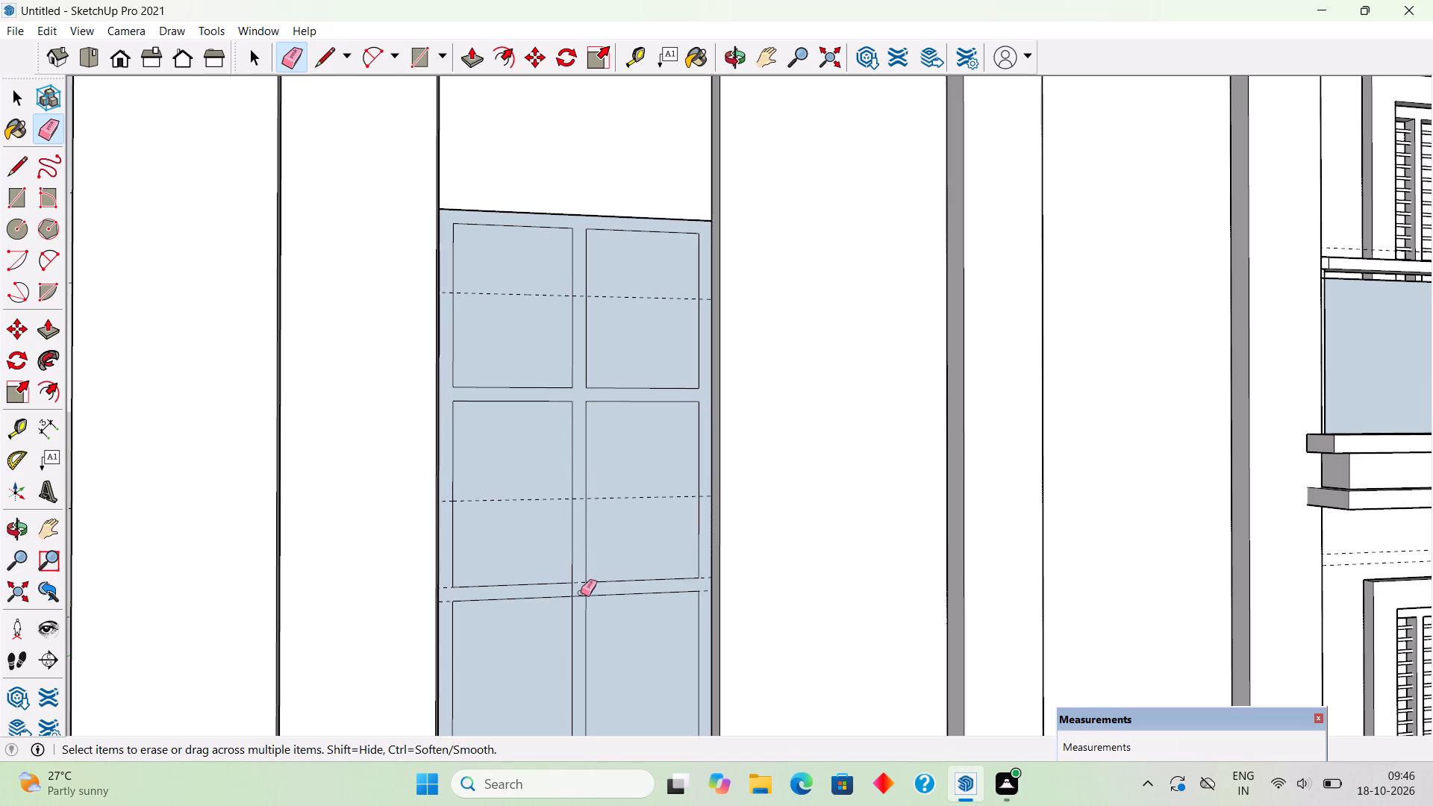
left_click(581, 596)
left_click(572, 592)
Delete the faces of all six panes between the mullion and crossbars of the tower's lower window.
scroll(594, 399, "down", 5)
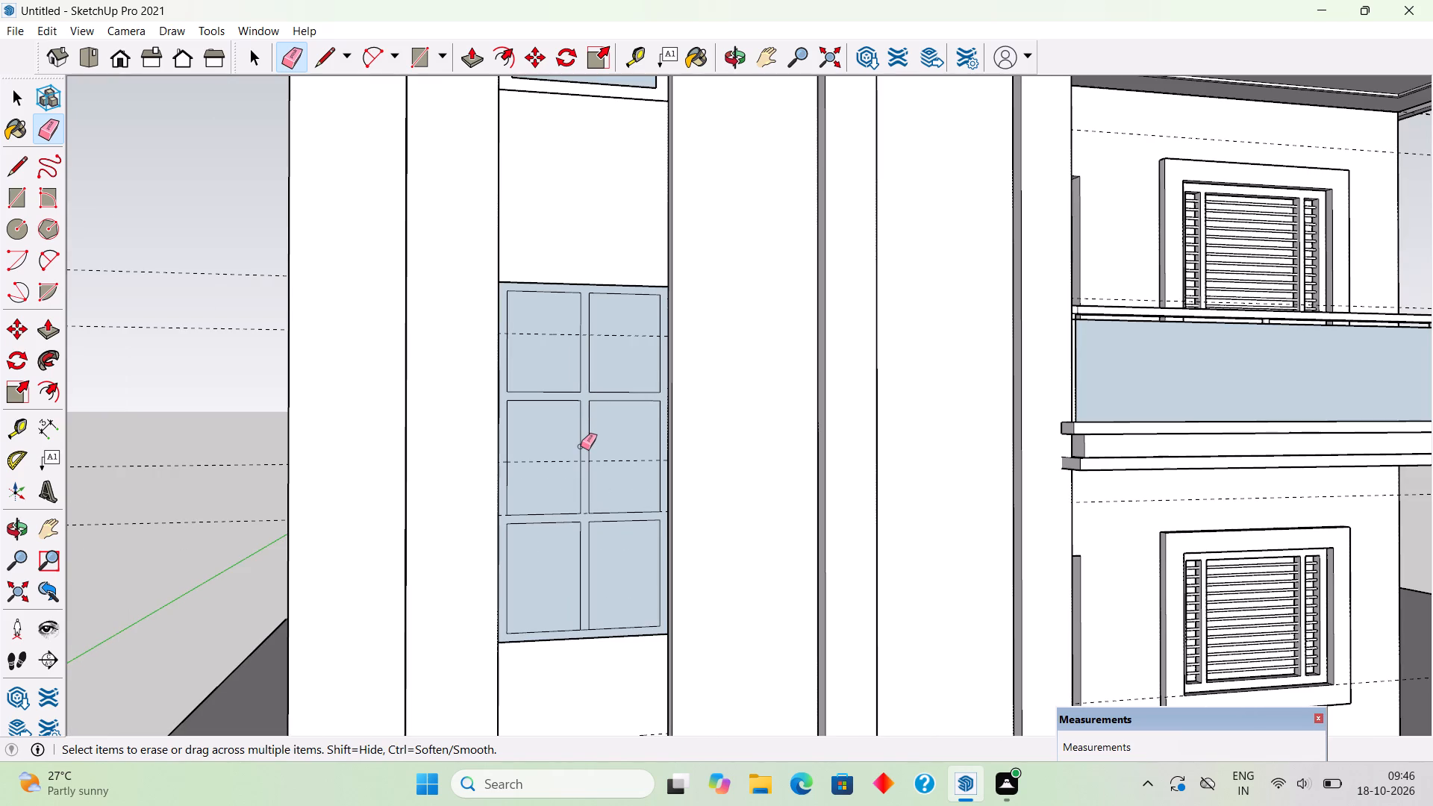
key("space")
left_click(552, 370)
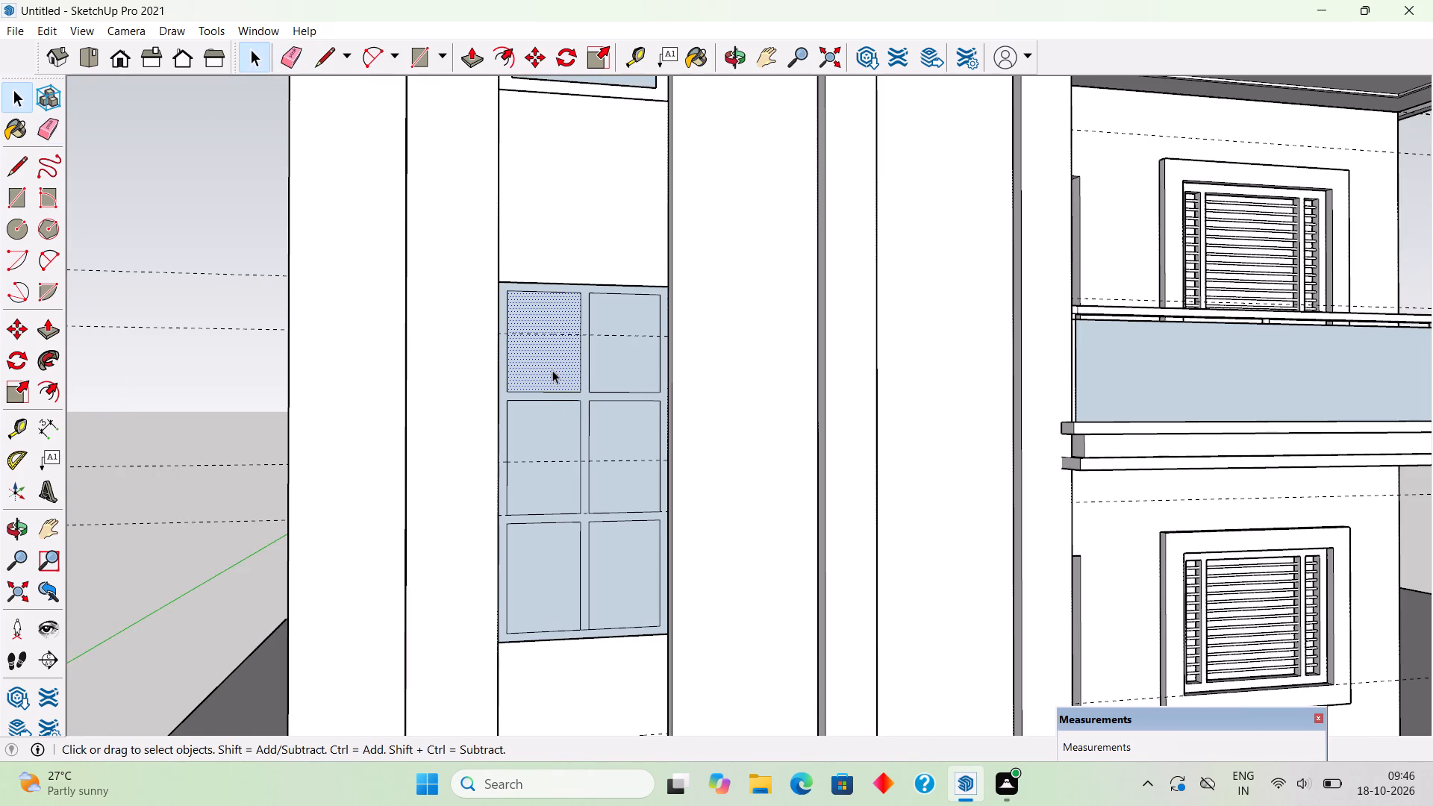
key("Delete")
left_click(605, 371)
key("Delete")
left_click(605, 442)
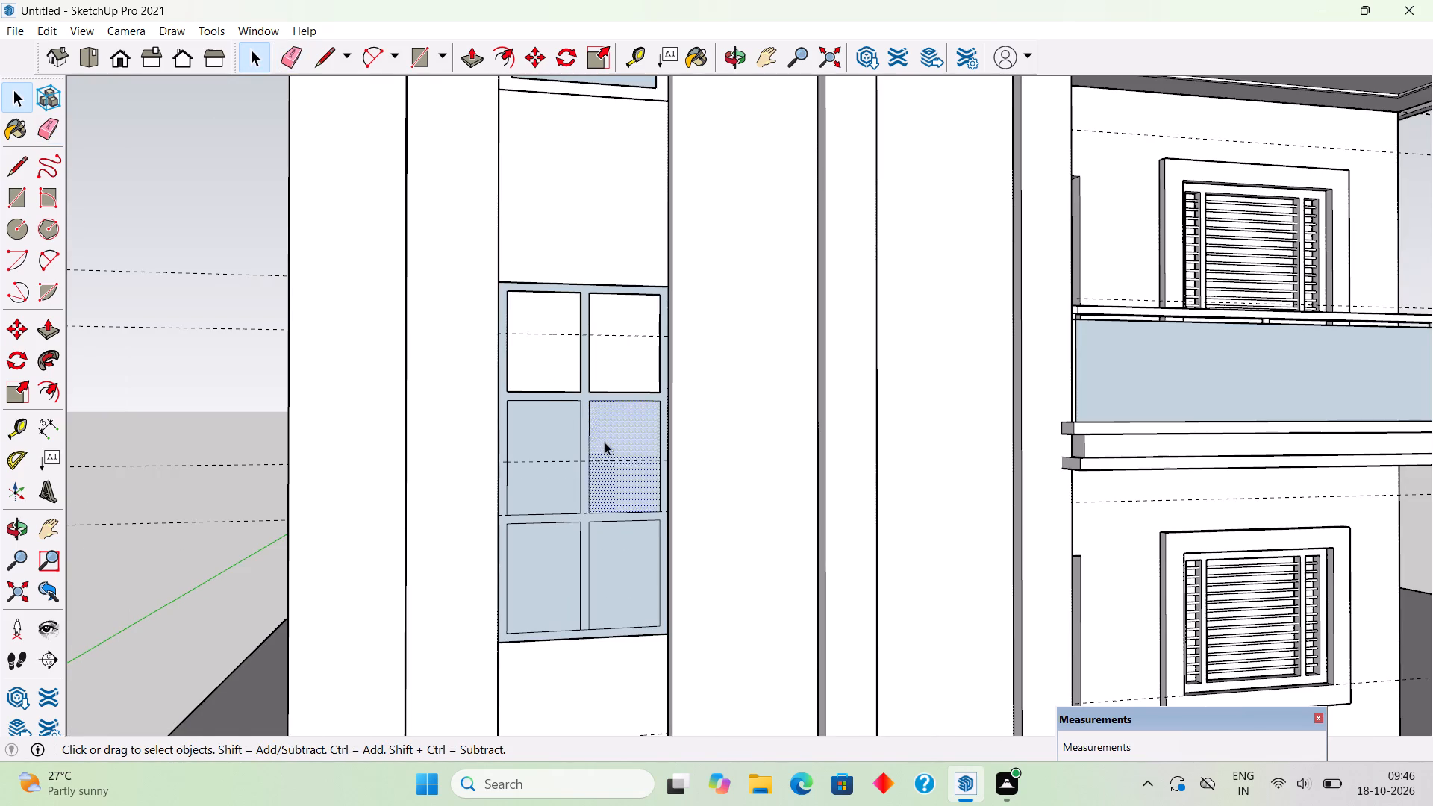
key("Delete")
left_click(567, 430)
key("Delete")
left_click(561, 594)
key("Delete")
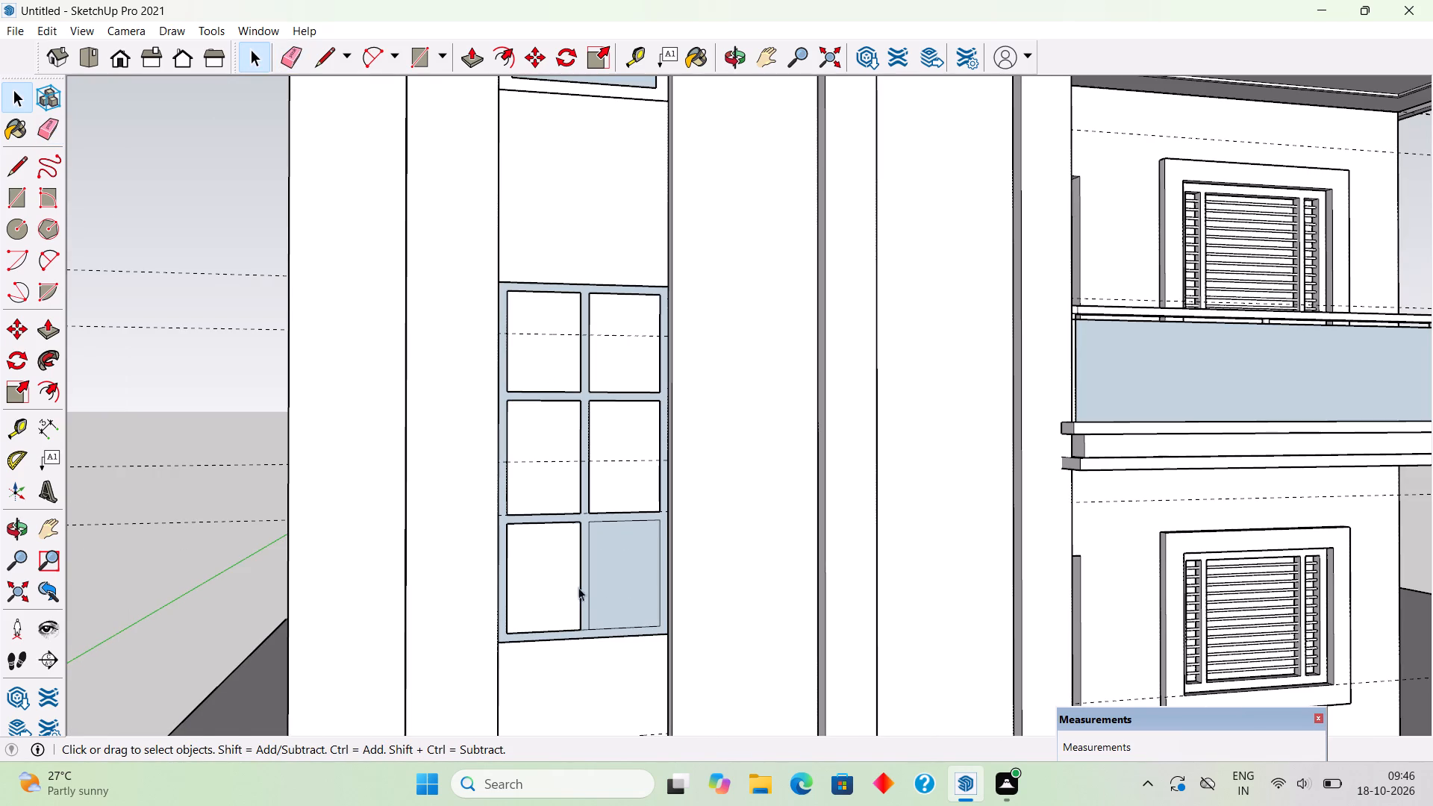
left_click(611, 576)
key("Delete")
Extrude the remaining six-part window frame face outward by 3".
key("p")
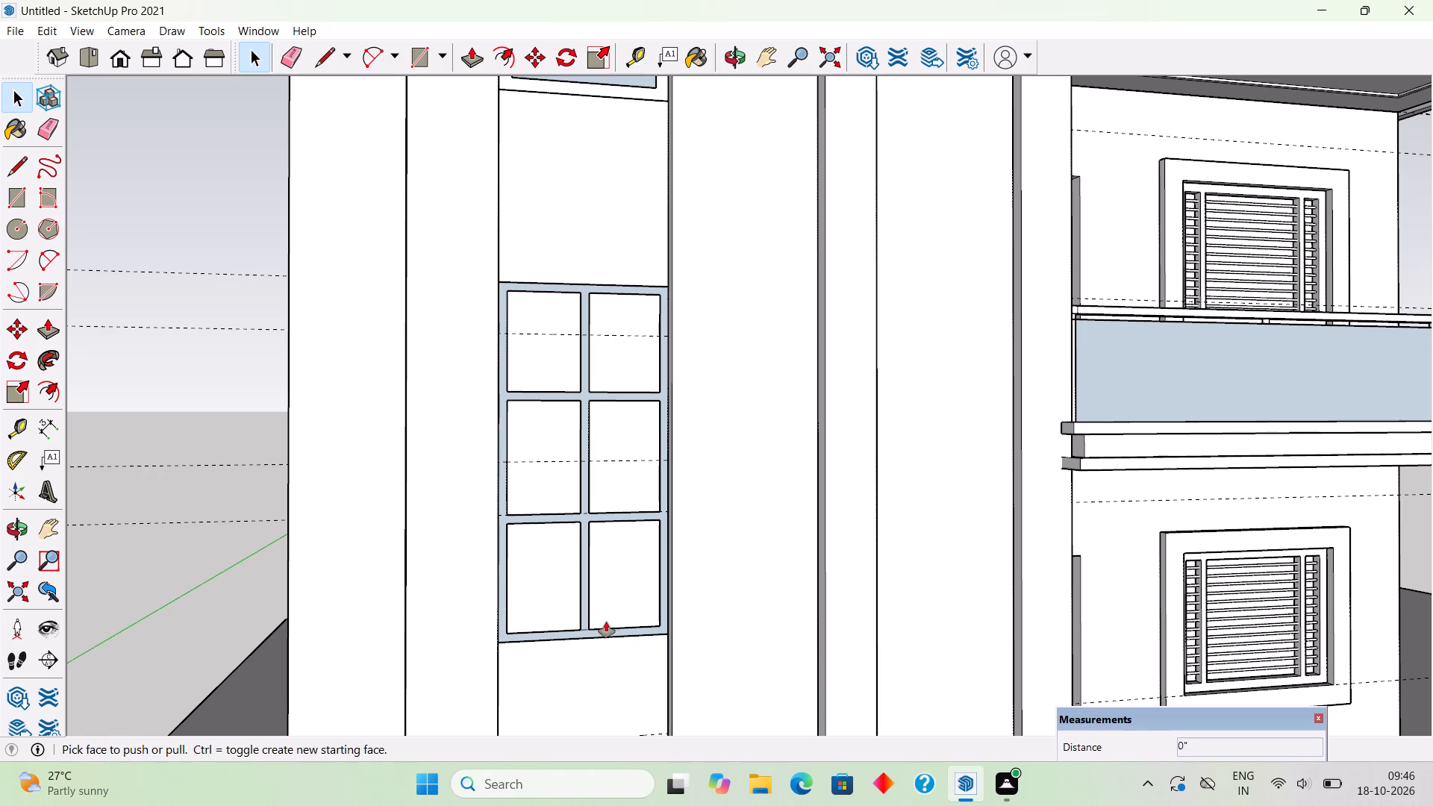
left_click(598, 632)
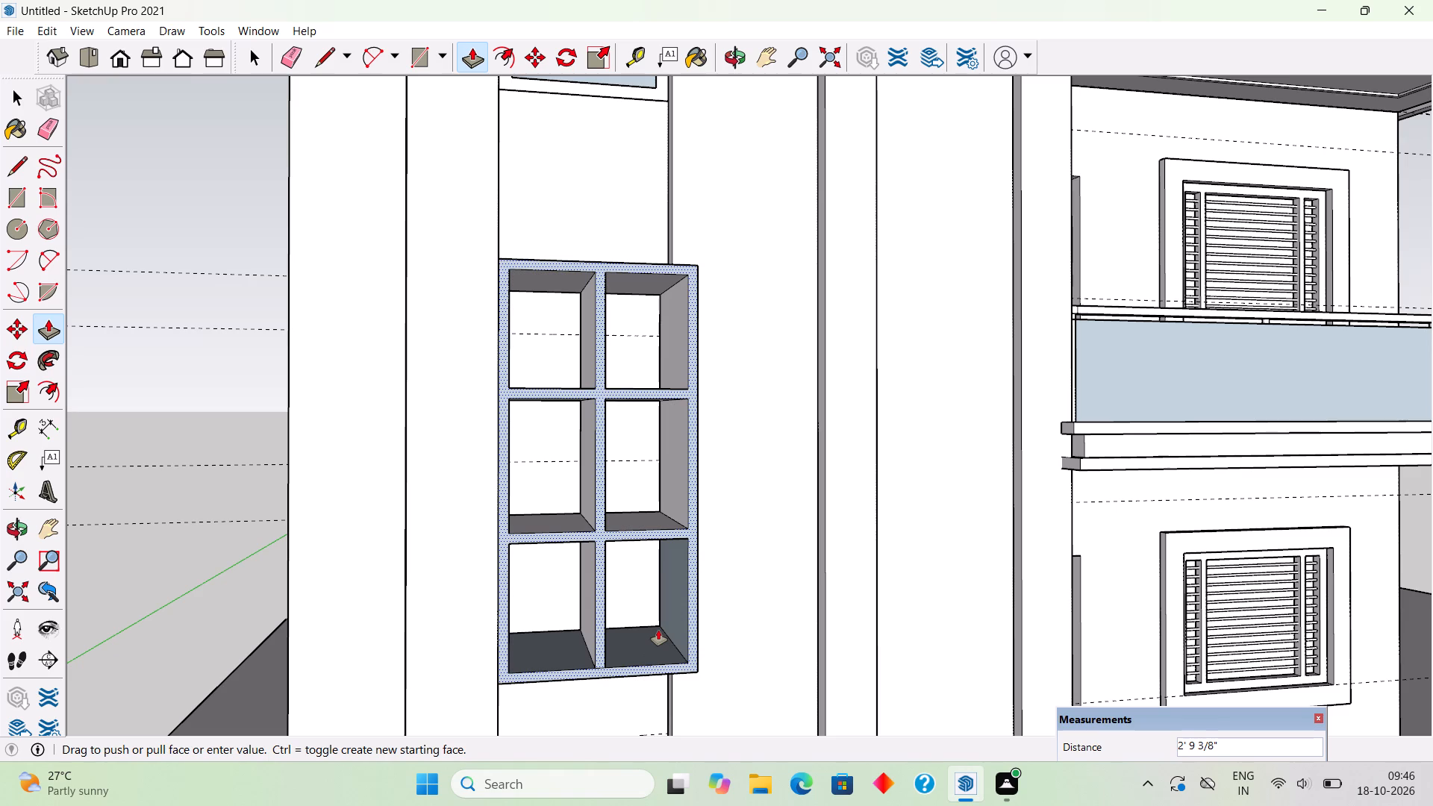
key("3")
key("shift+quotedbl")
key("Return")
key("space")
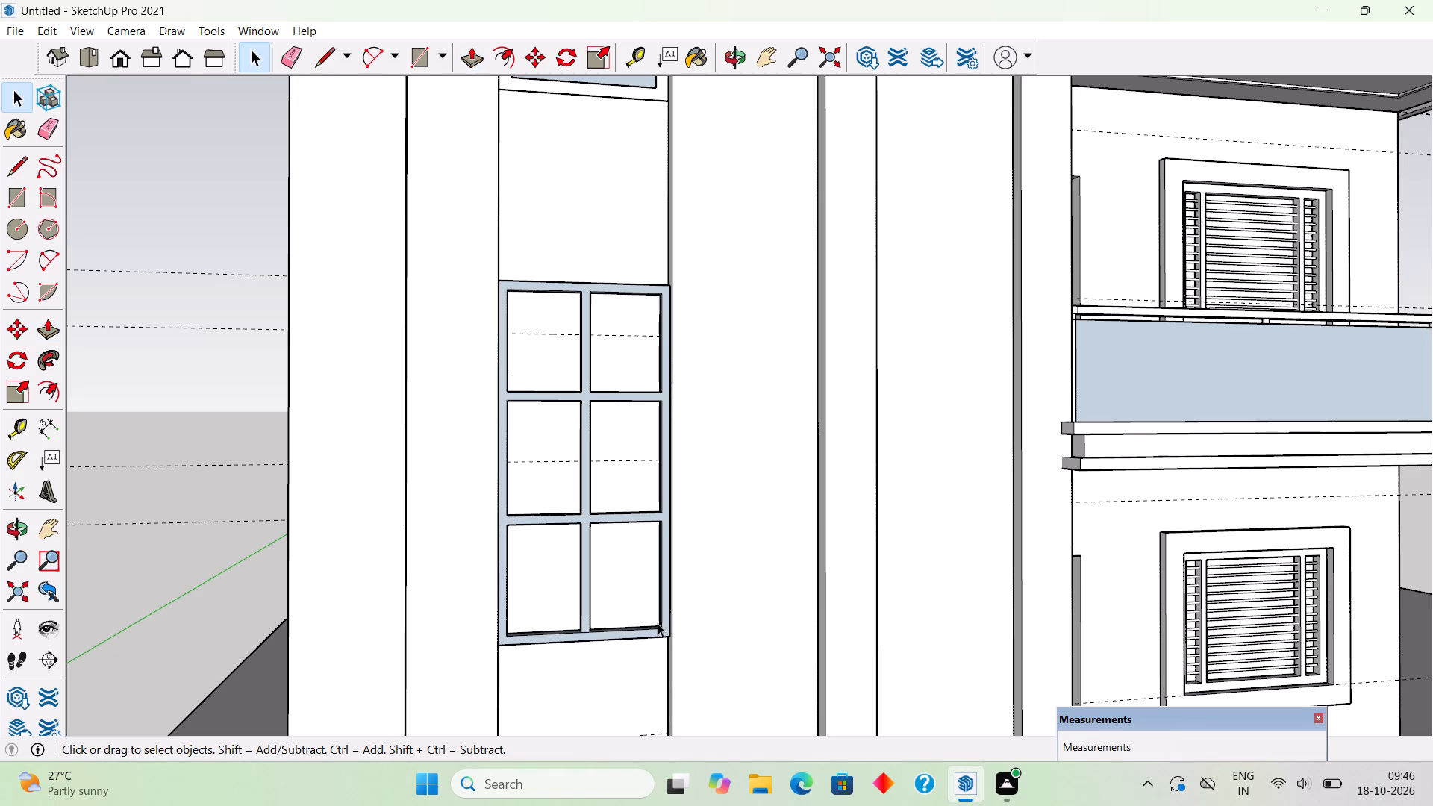
Undo the frame extrusion, the six pane deletions and the latest edge and guide erasures.
key("ctrl+z")
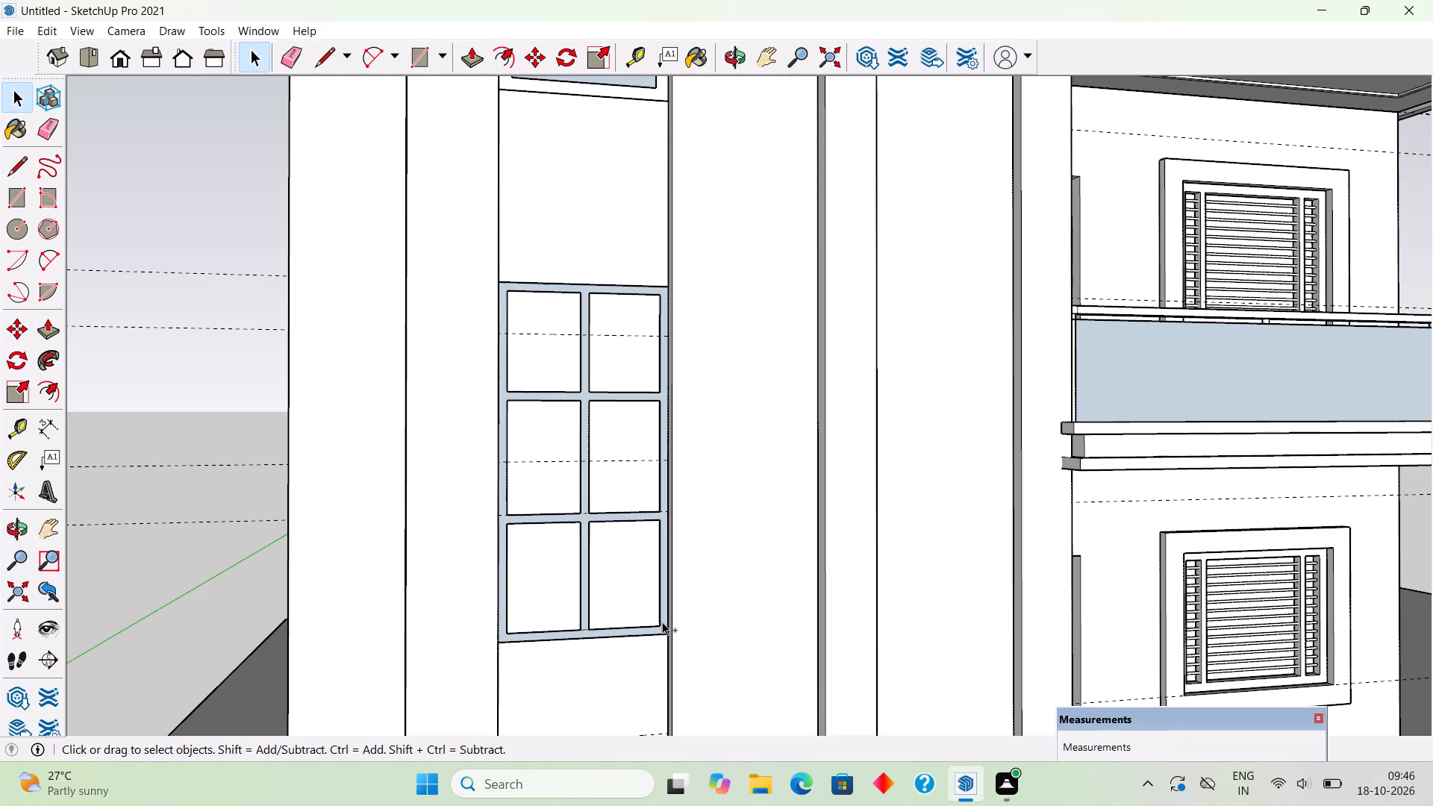
key("ctrl+z")
key("ctrl+z")
key("ctrl+z")
key("ctrl+z")
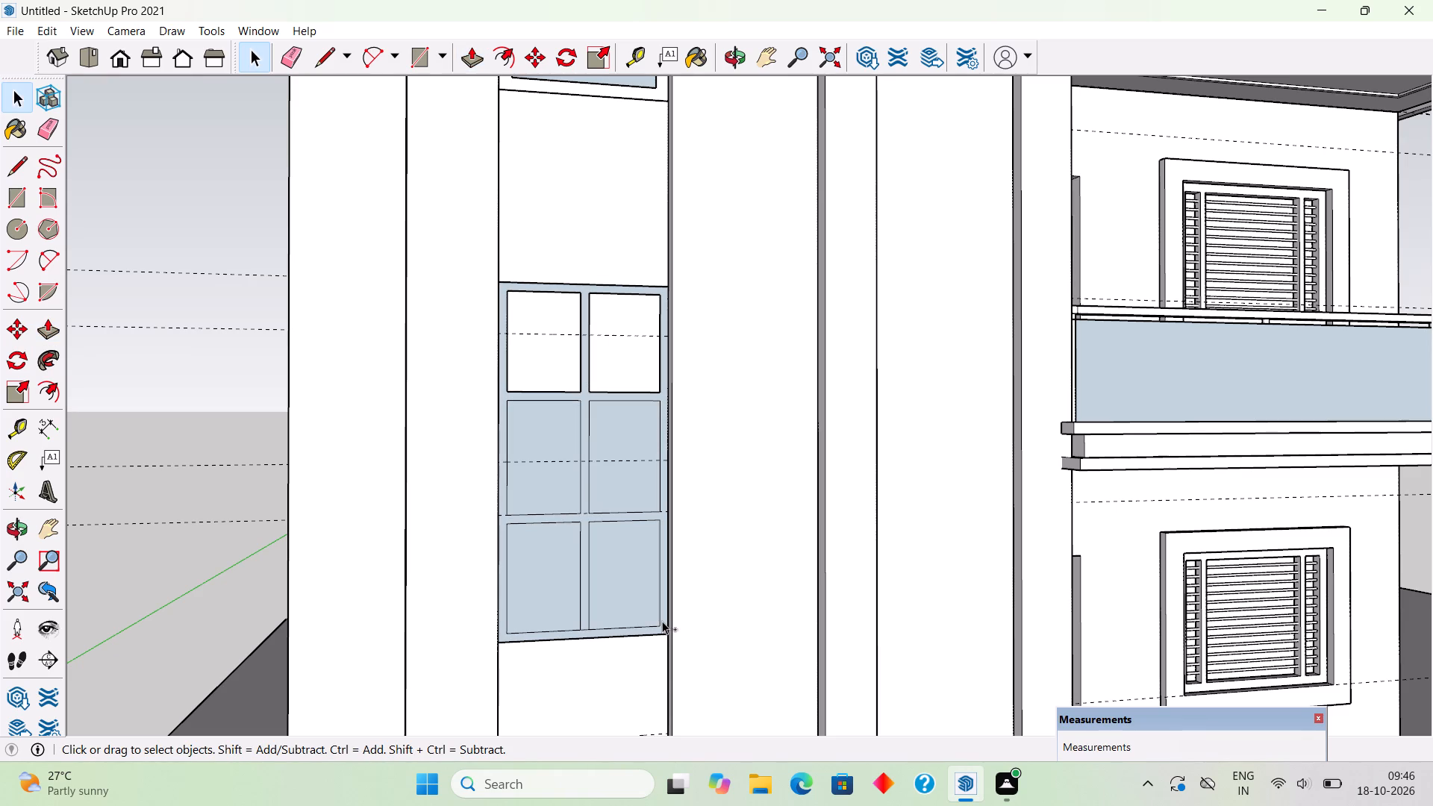
key("ctrl+z")
key("ctrl+z")
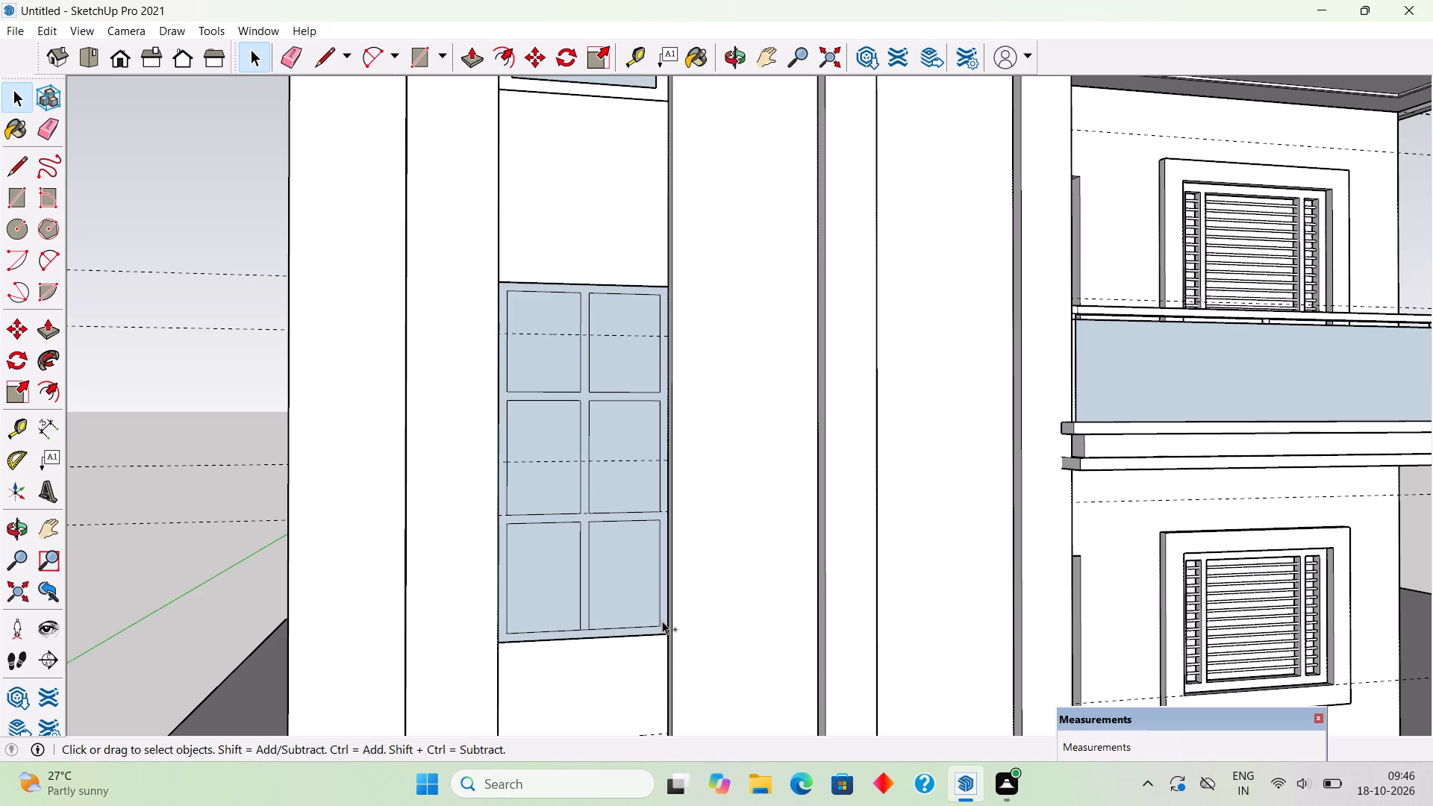
key("ctrl+z")
key("ctrl+z")
key("ctrl+z")
key("ctrl+z")
Delete the entire flat divided window face with all its connected edges from the tower's lower opening.
key("space")
triple_click(619, 596)
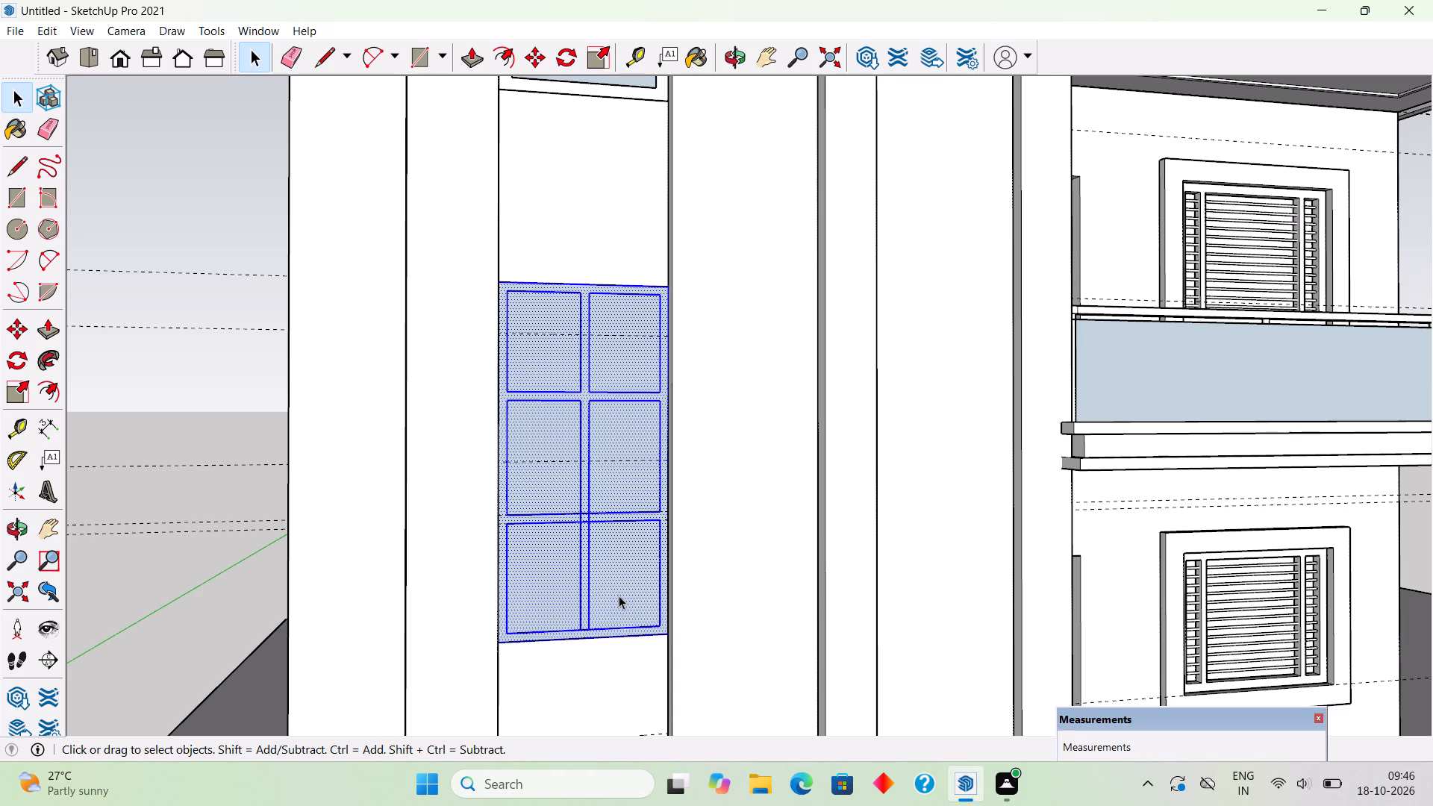
key("Delete")
Draw a new rectangle filling the tower's lower window opening from corner to corner.
middle_click_drag(568, 431, 511, 420)
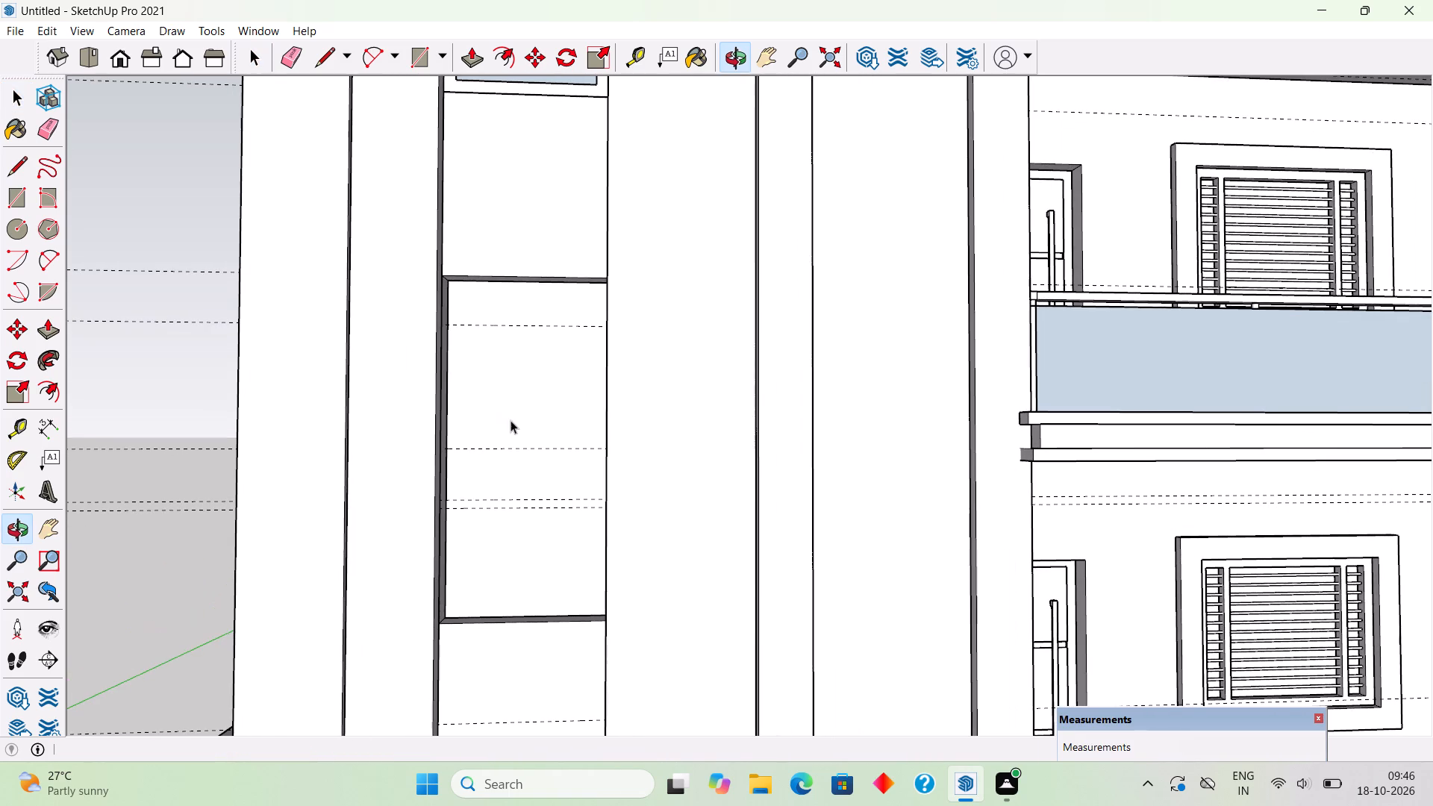
scroll(472, 283, "up", 1)
key("r")
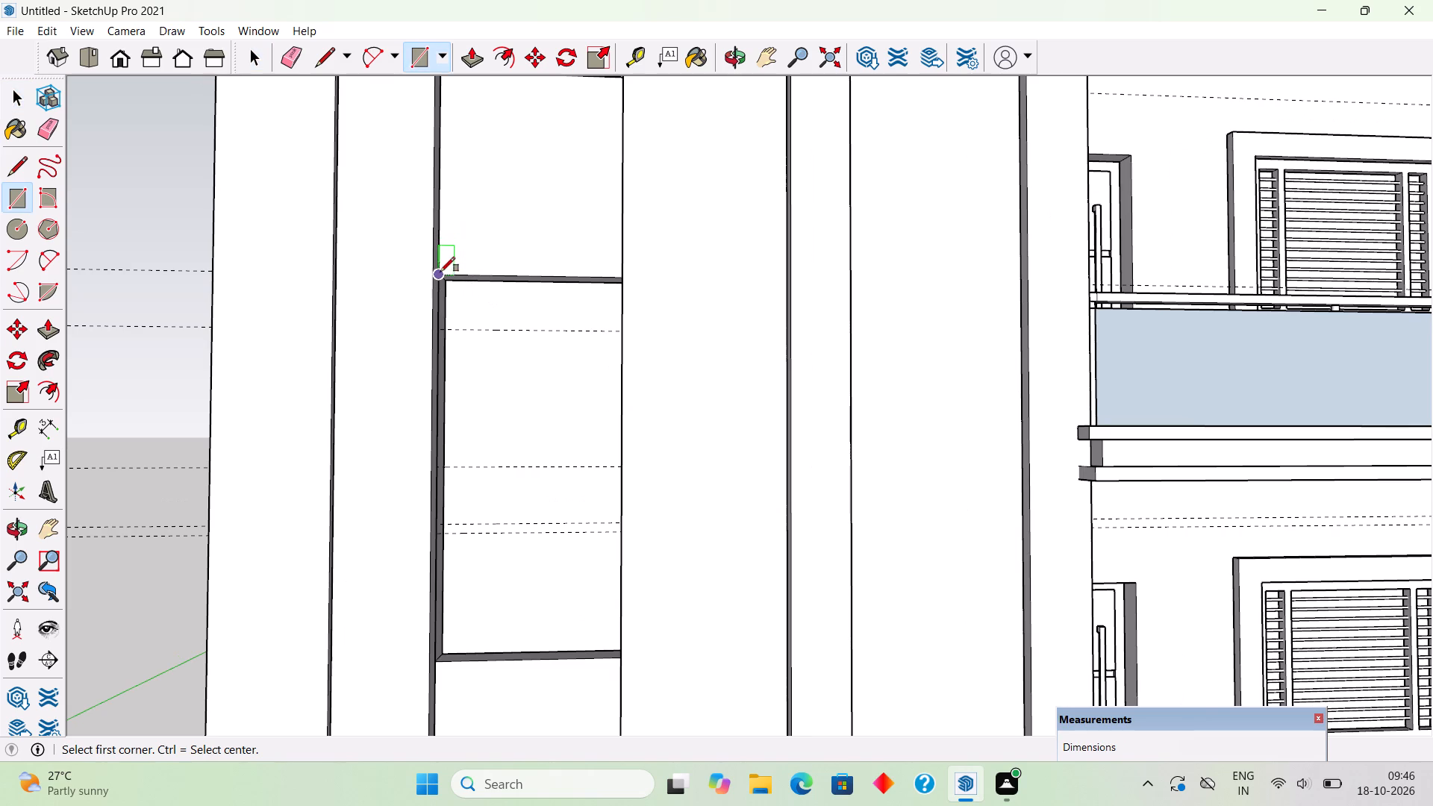
left_click(440, 272)
middle_click_drag(654, 663, 816, 702)
scroll(775, 708, "up", 3)
left_click(787, 687)
Offset the new window rectangle's outline 2" inward to form the outer frame.
middle_click_drag(725, 670, 586, 645)
key("f")
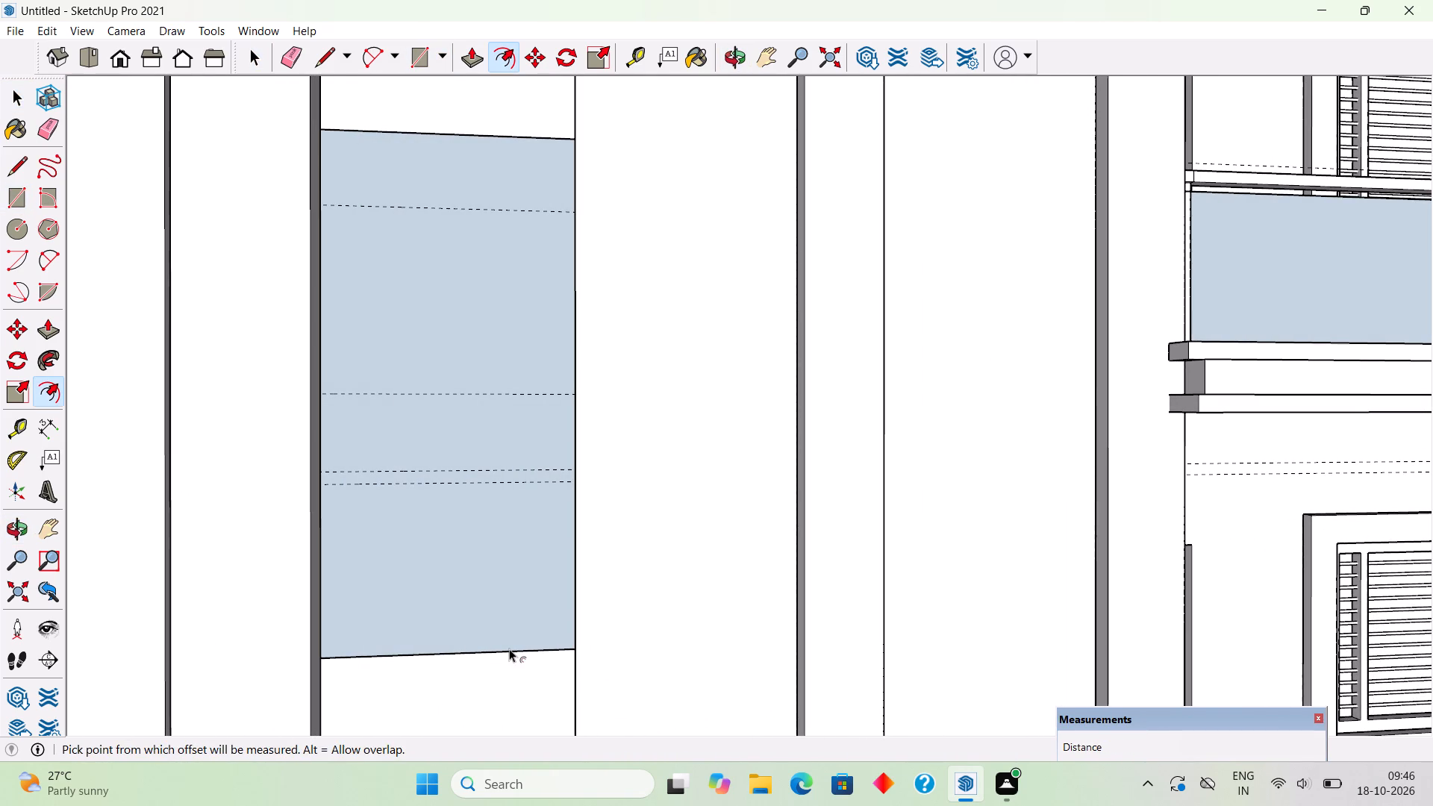
left_click(509, 649)
type("2\"")
key("Return")
Place a vertical guide at the window's midpoint, another 1" to its right, and a third 2" back to the left.
key("t")
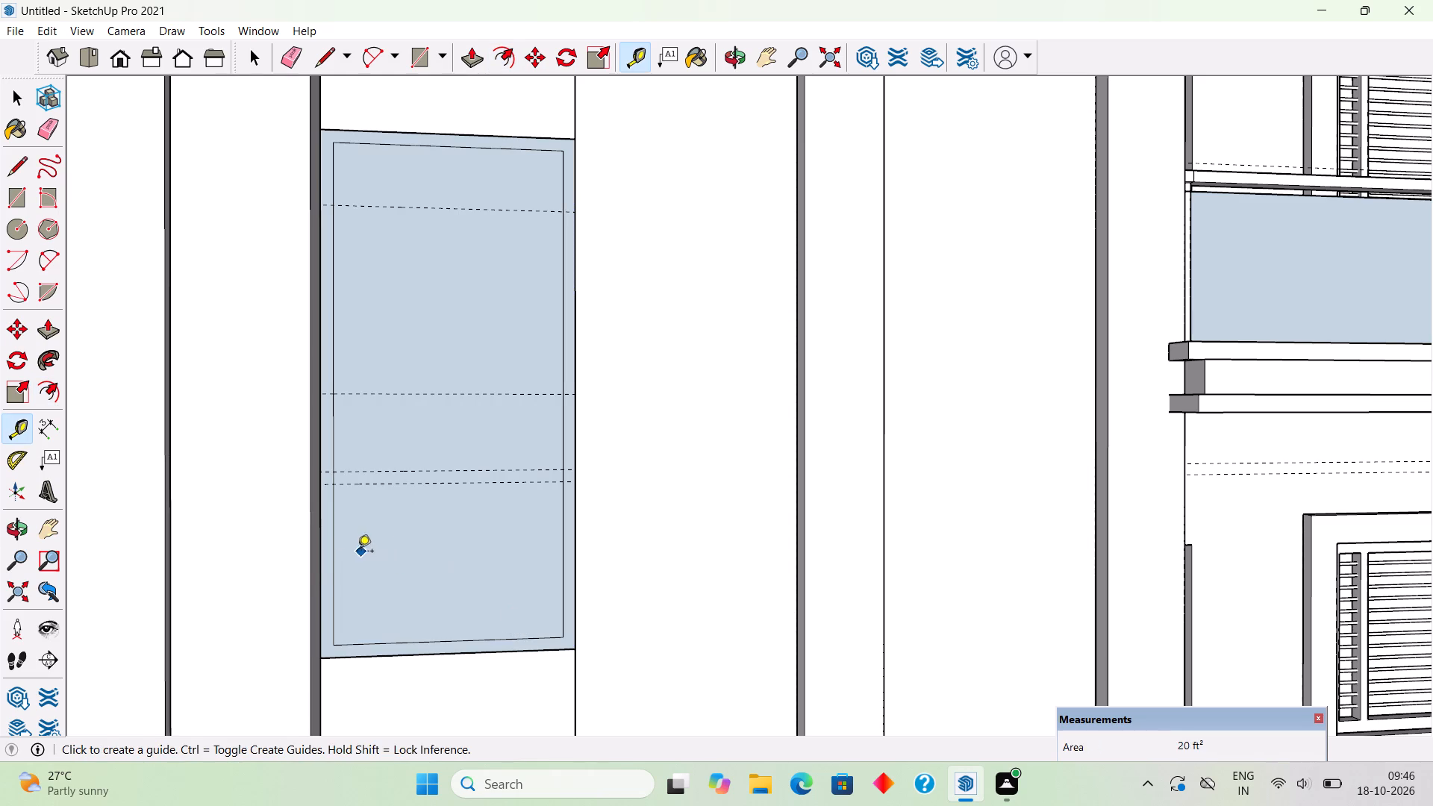
left_click(336, 593)
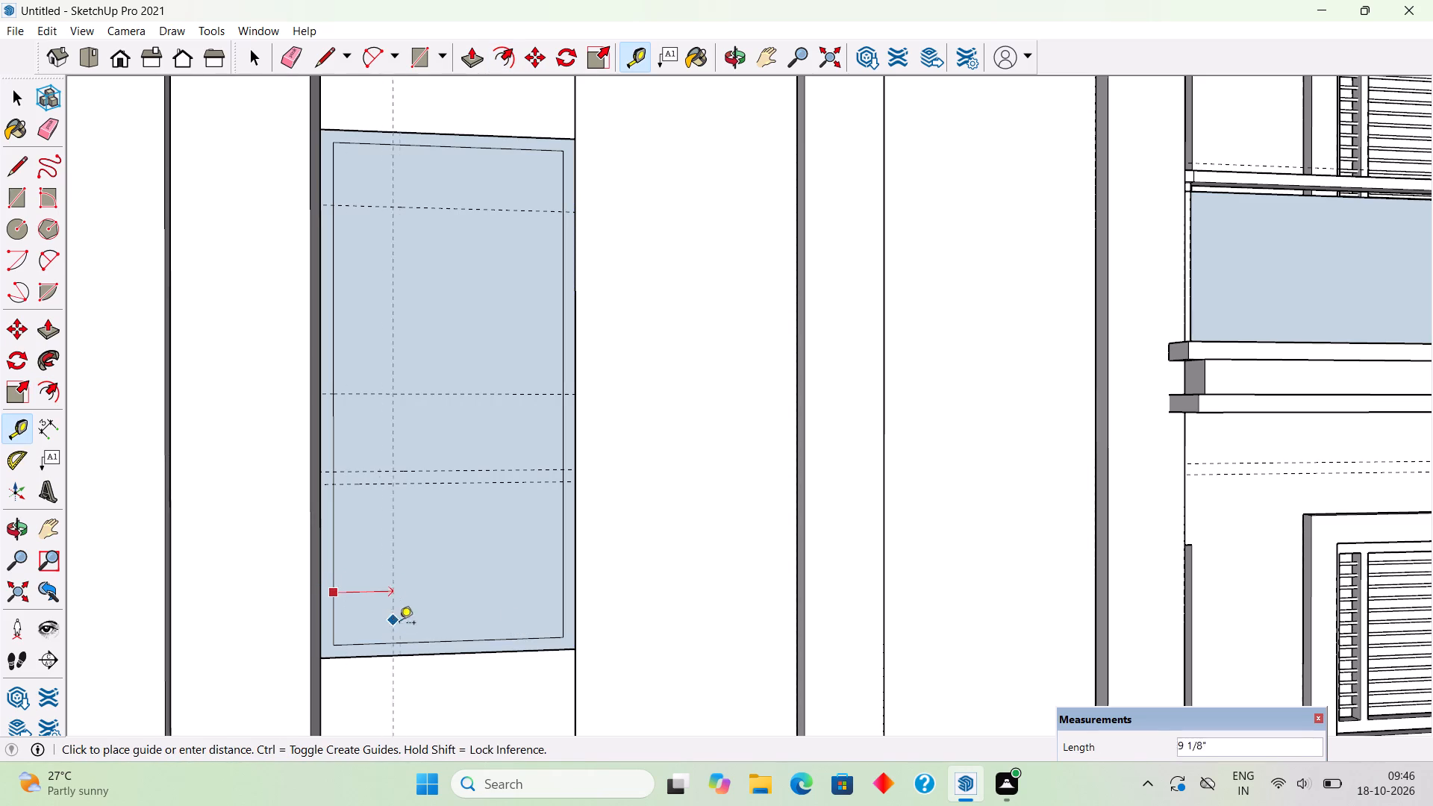
left_click(449, 641)
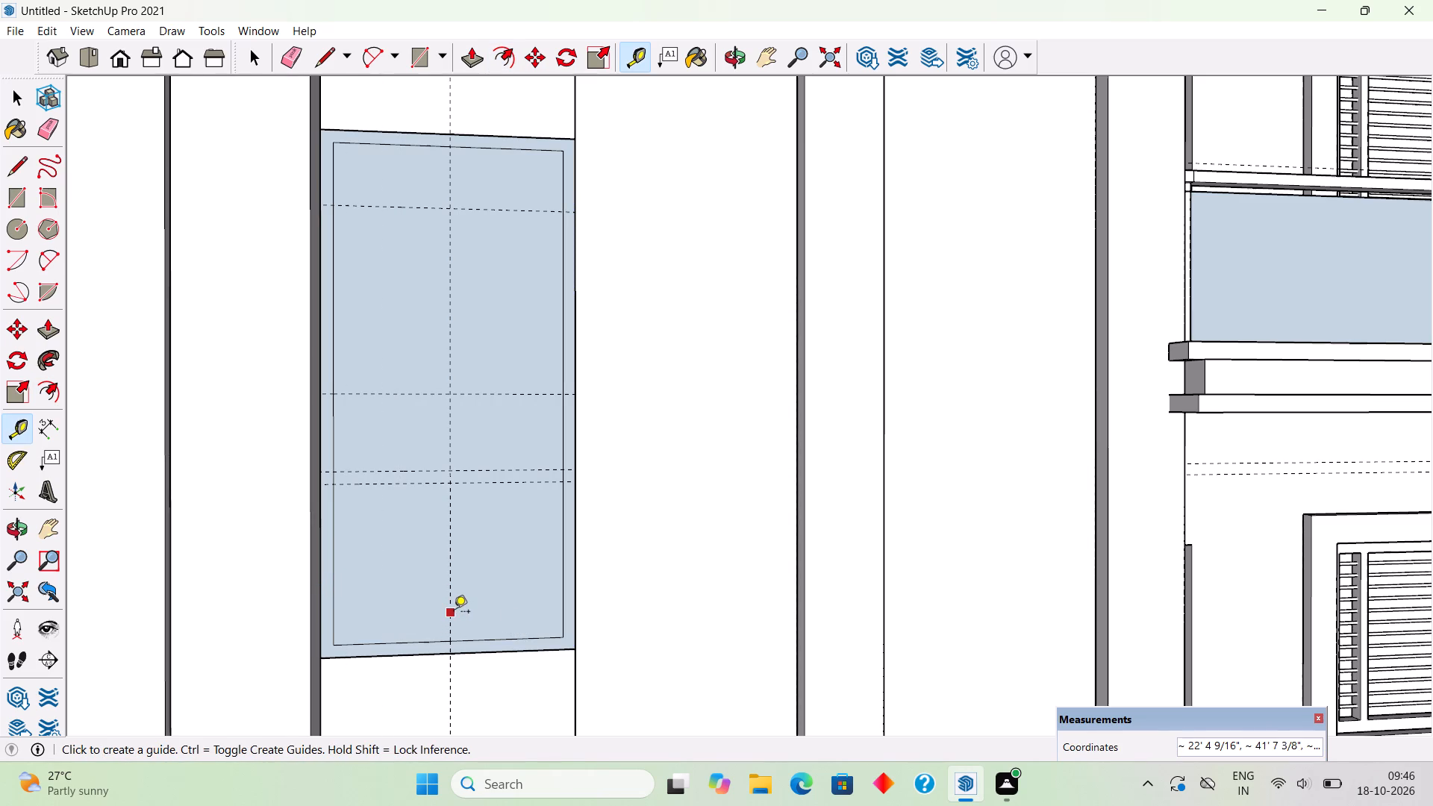
left_click(454, 613)
type("1\"")
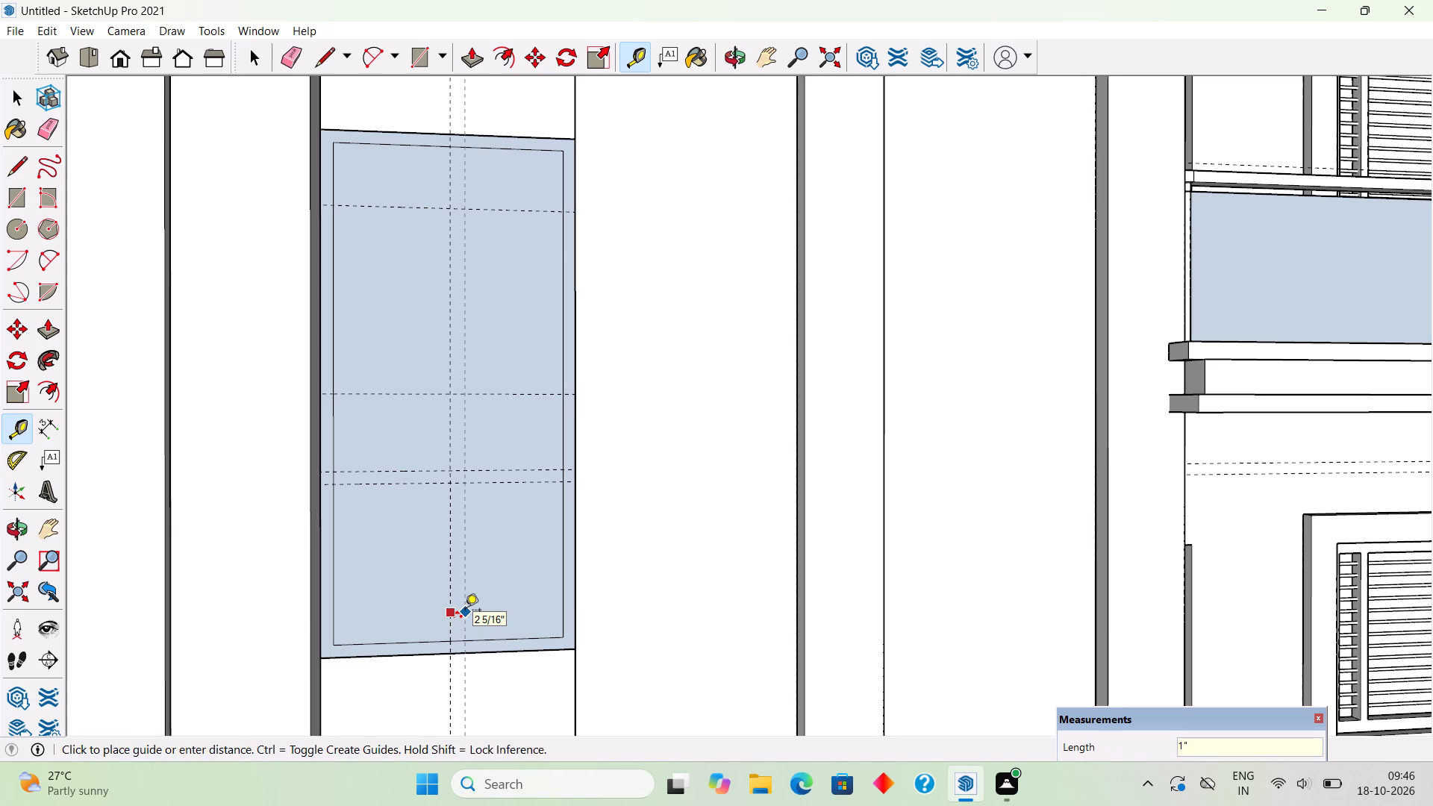
key("Return")
left_click(454, 597)
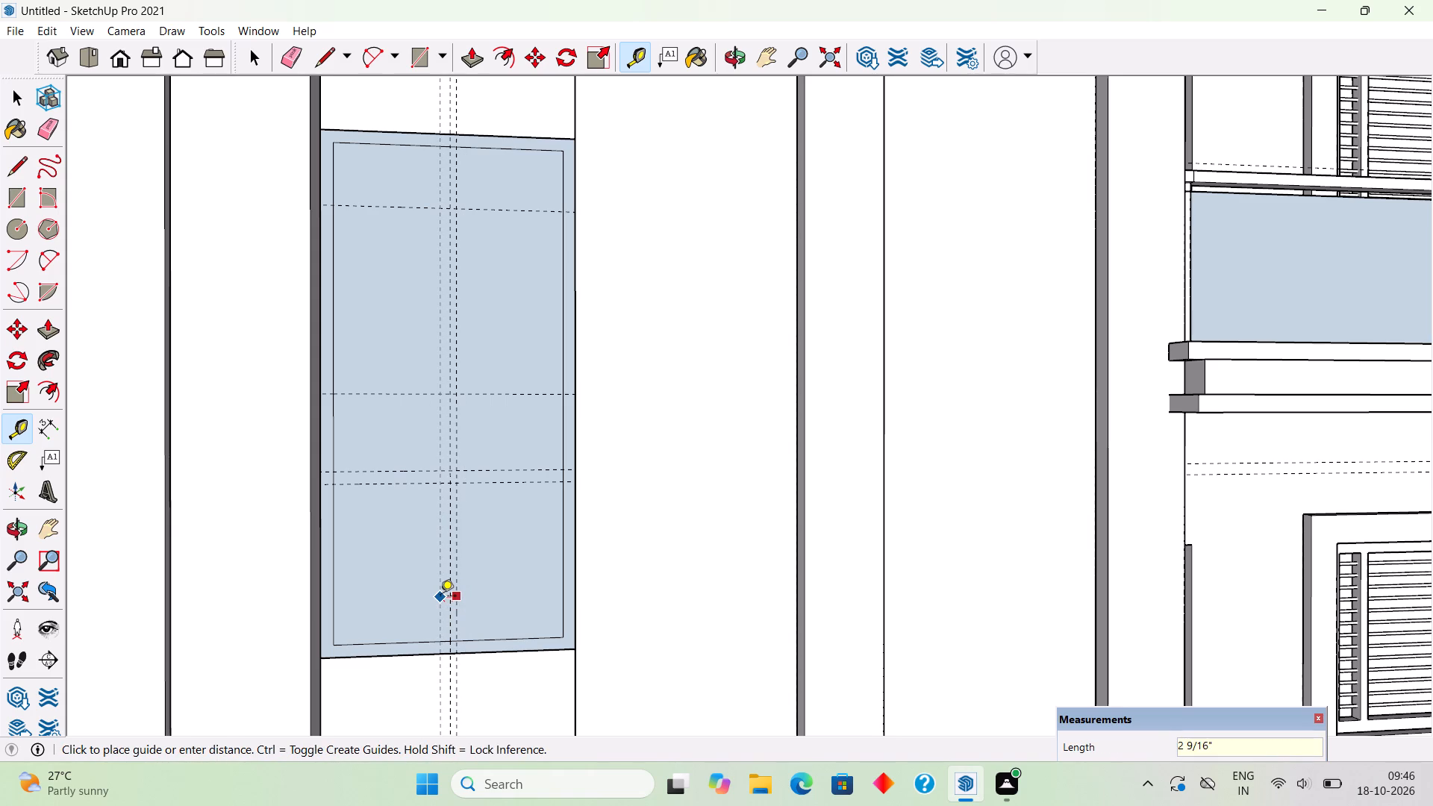
type("2\"")
key("Return")
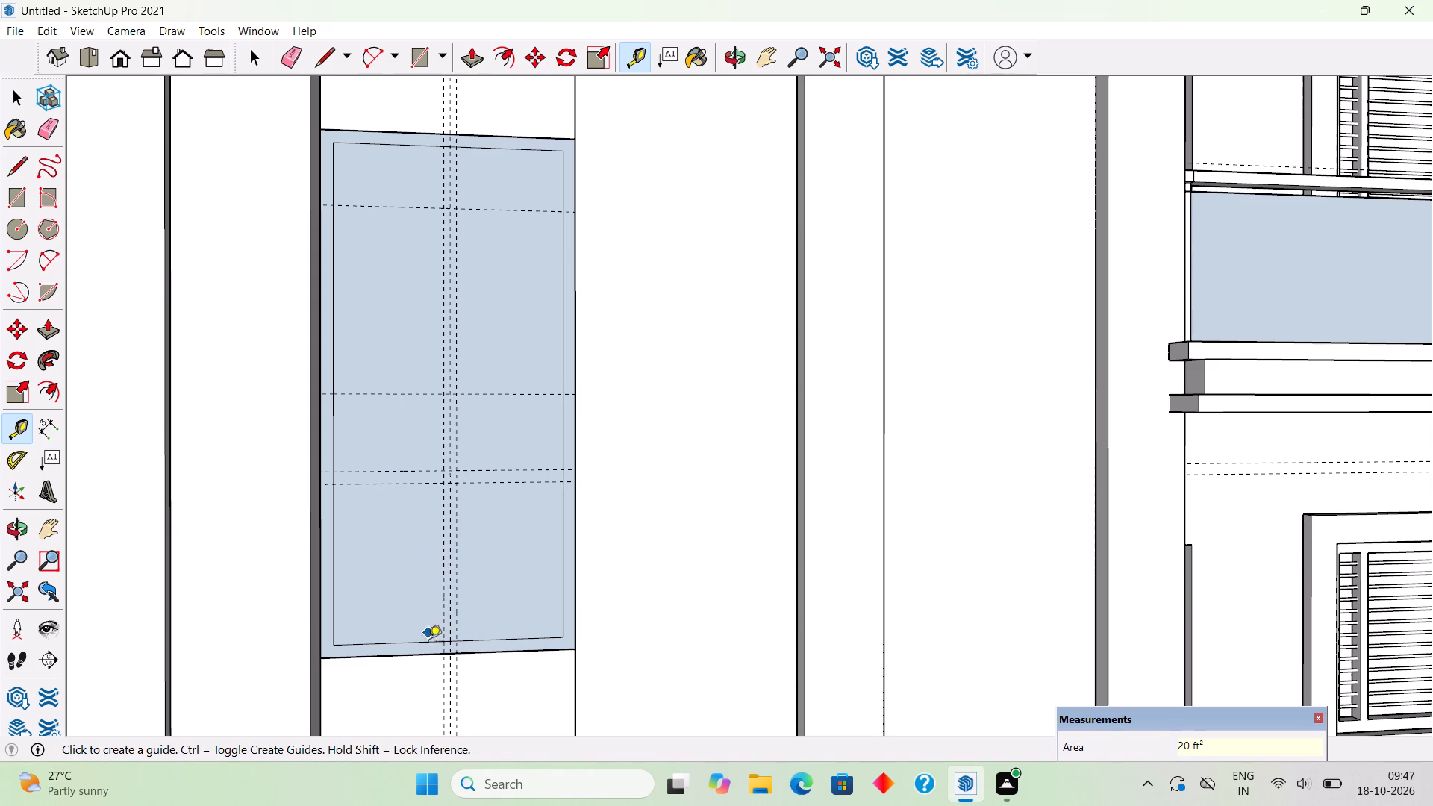
Place a horizontal guide 1' above the window's mid-height guide, and another 2" above that one, for the upper crossbar.
scroll(431, 614, "down", 1)
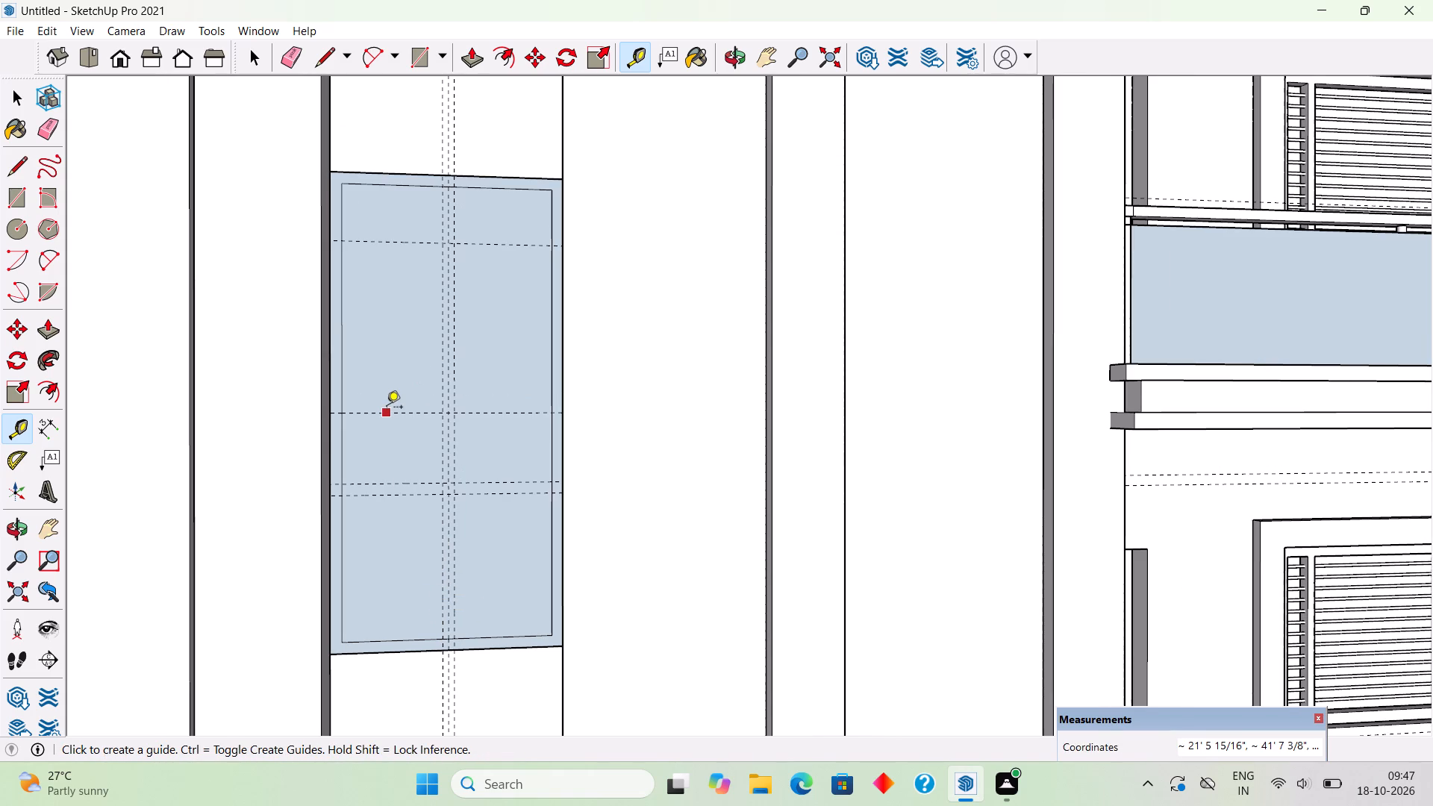
left_click(387, 410)
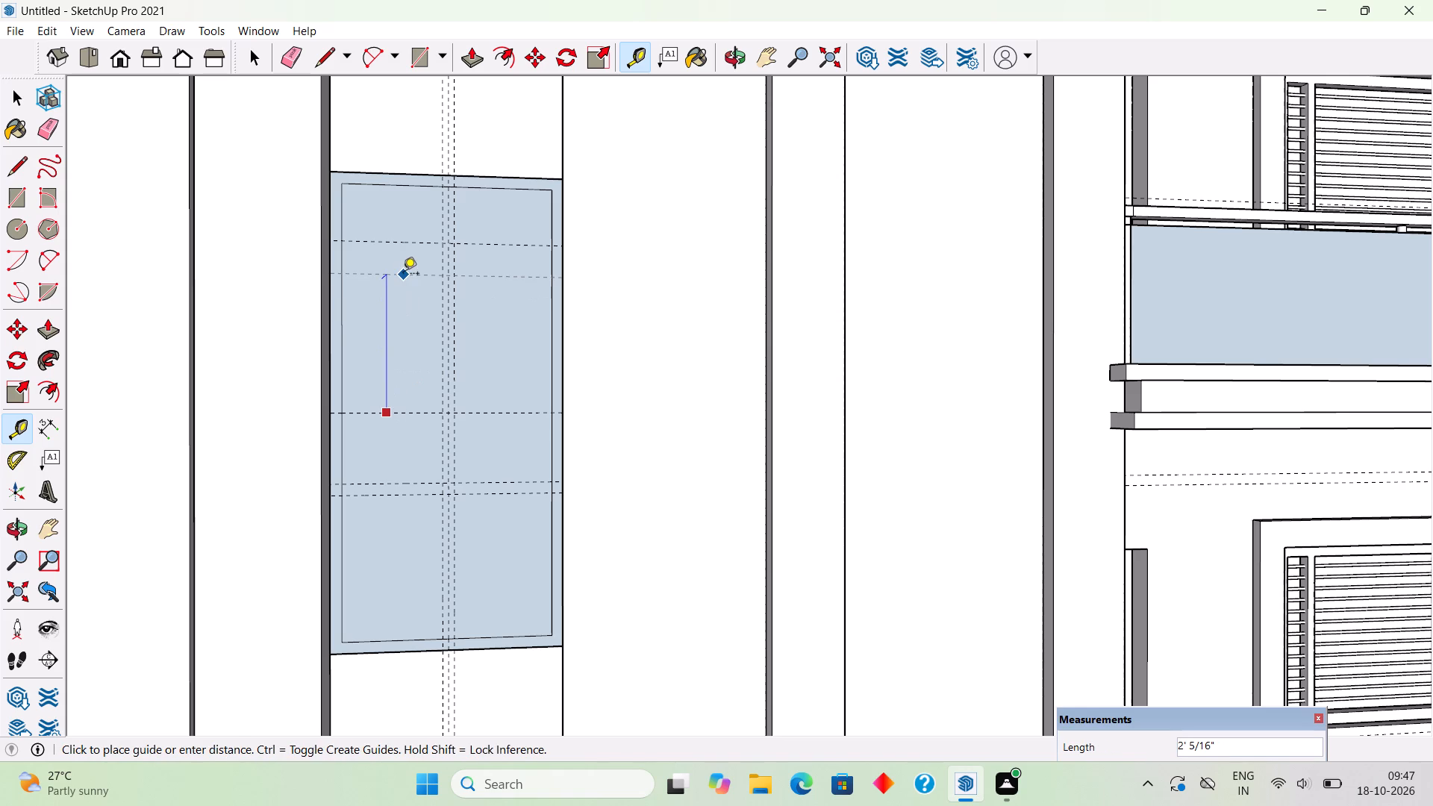
key("1")
key("apostrophe")
key("Return")
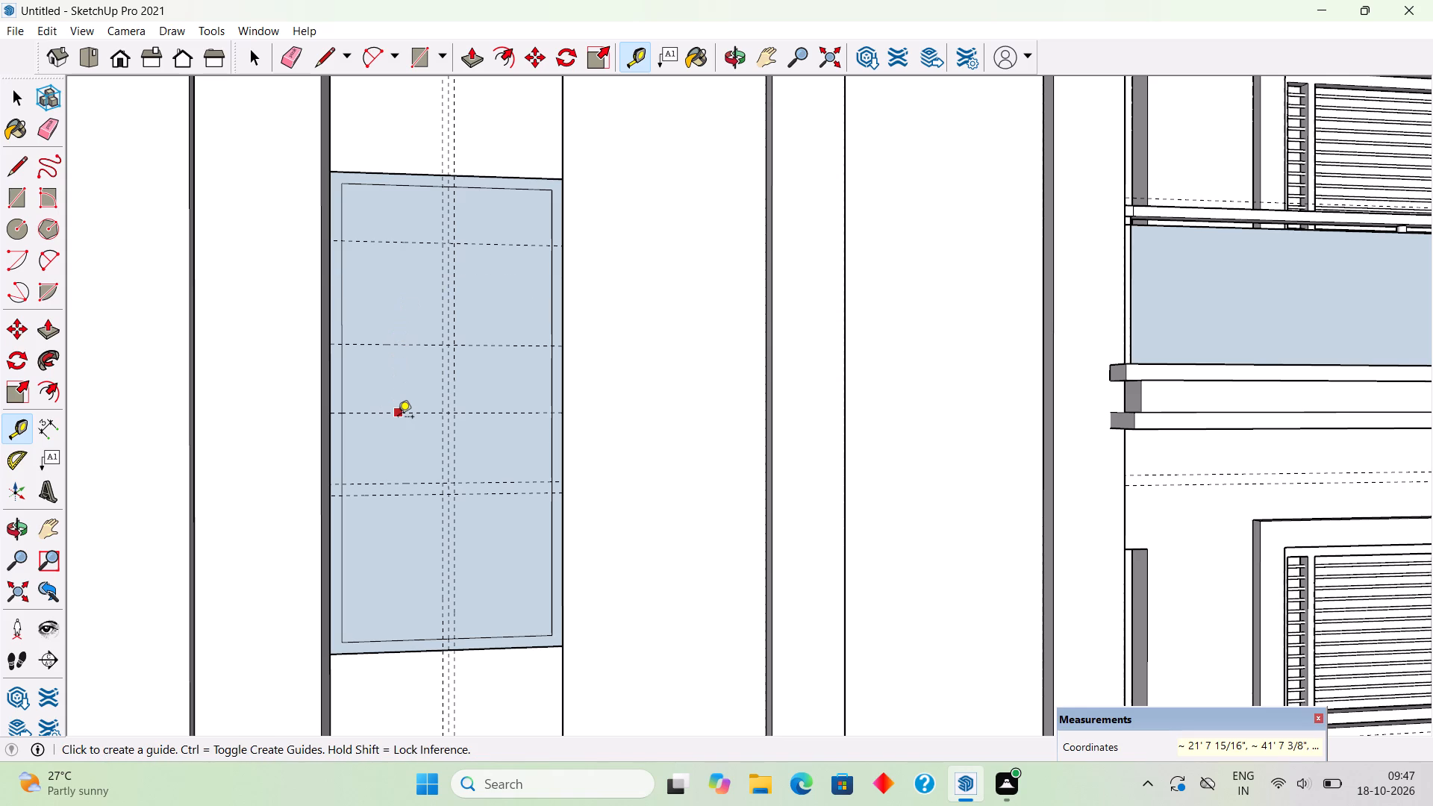
left_click(419, 347)
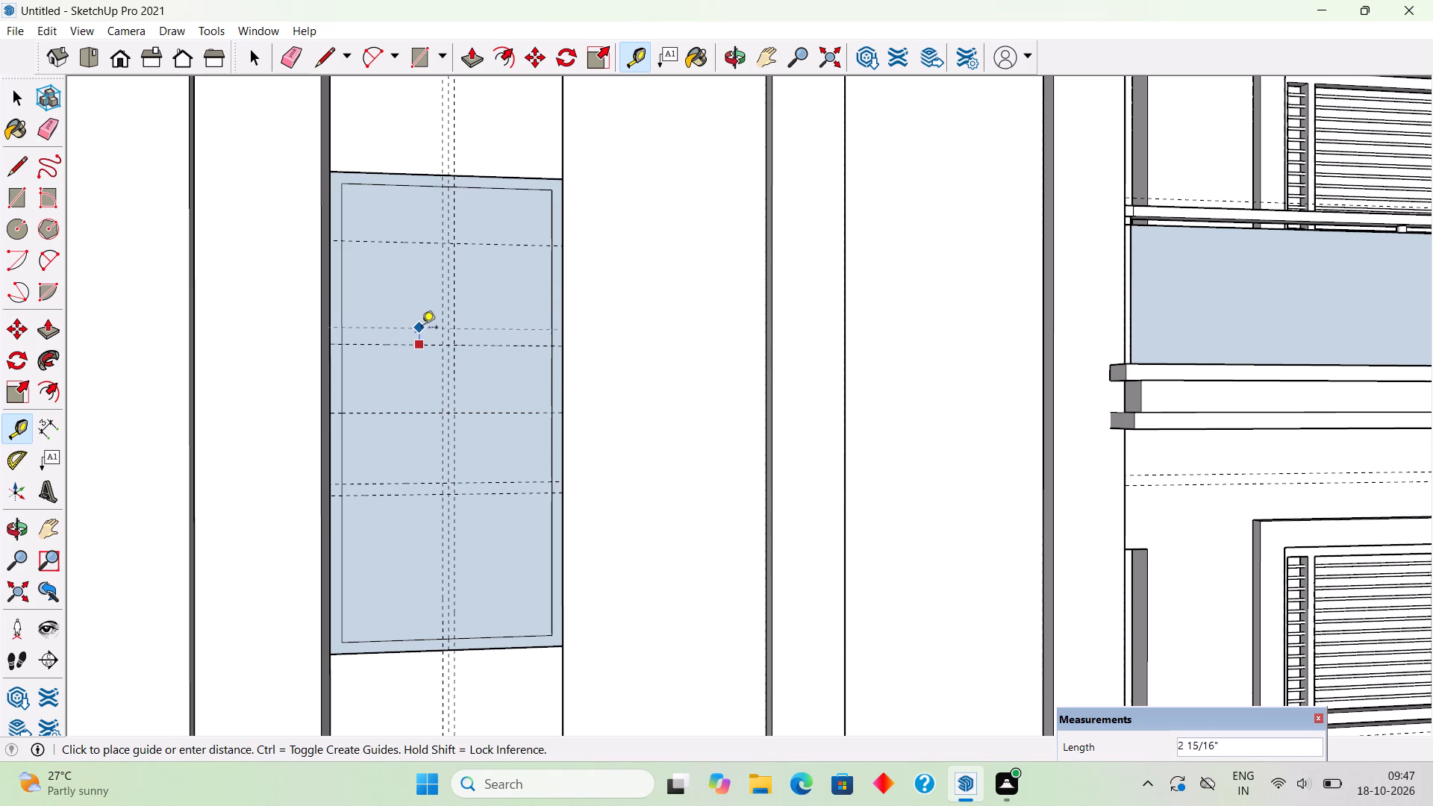
type("2\"")
key("Return")
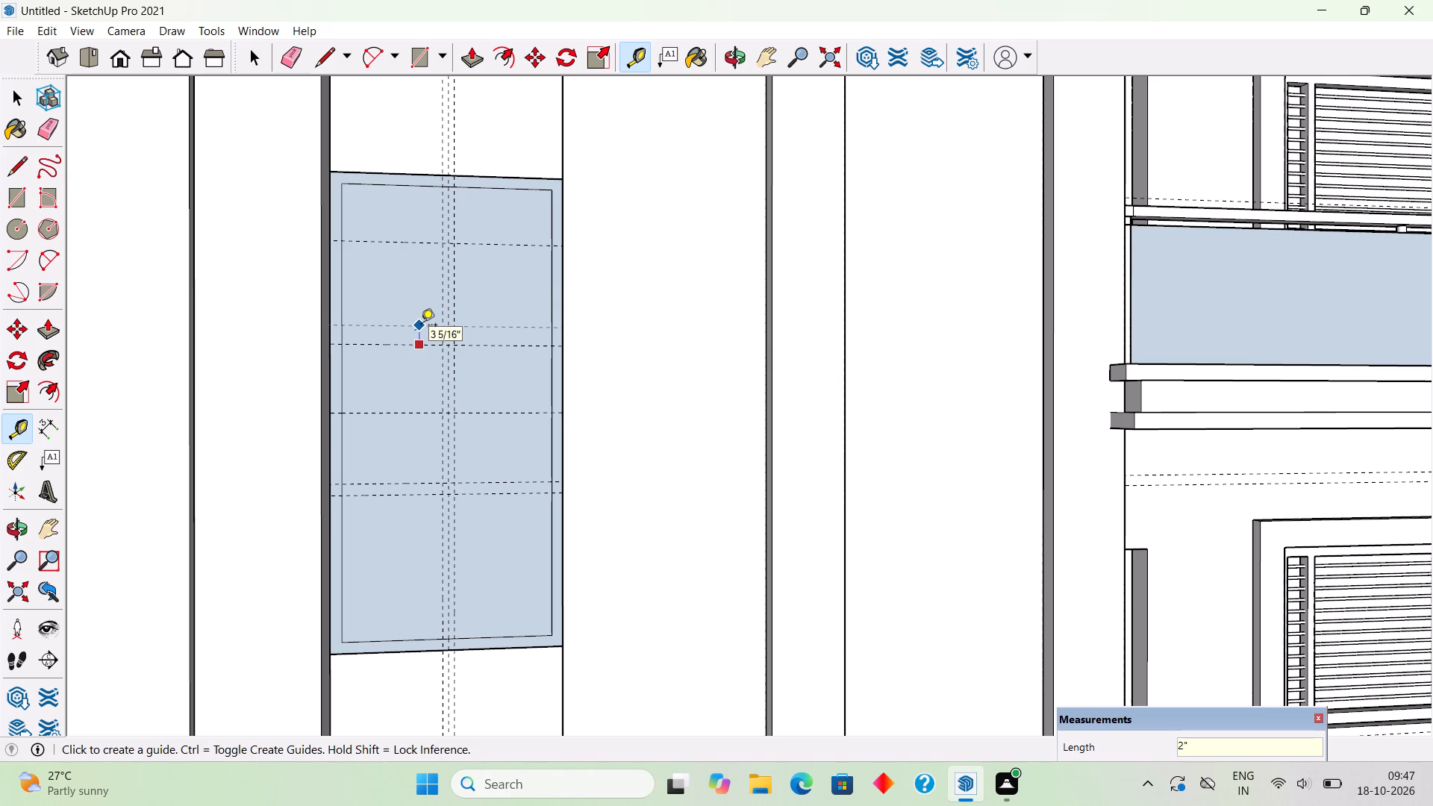
Draw four 3' horizontal lines along the upper and lower crossbar guides, between the frame's inner side edges.
middle_click_drag(420, 331, 402, 381)
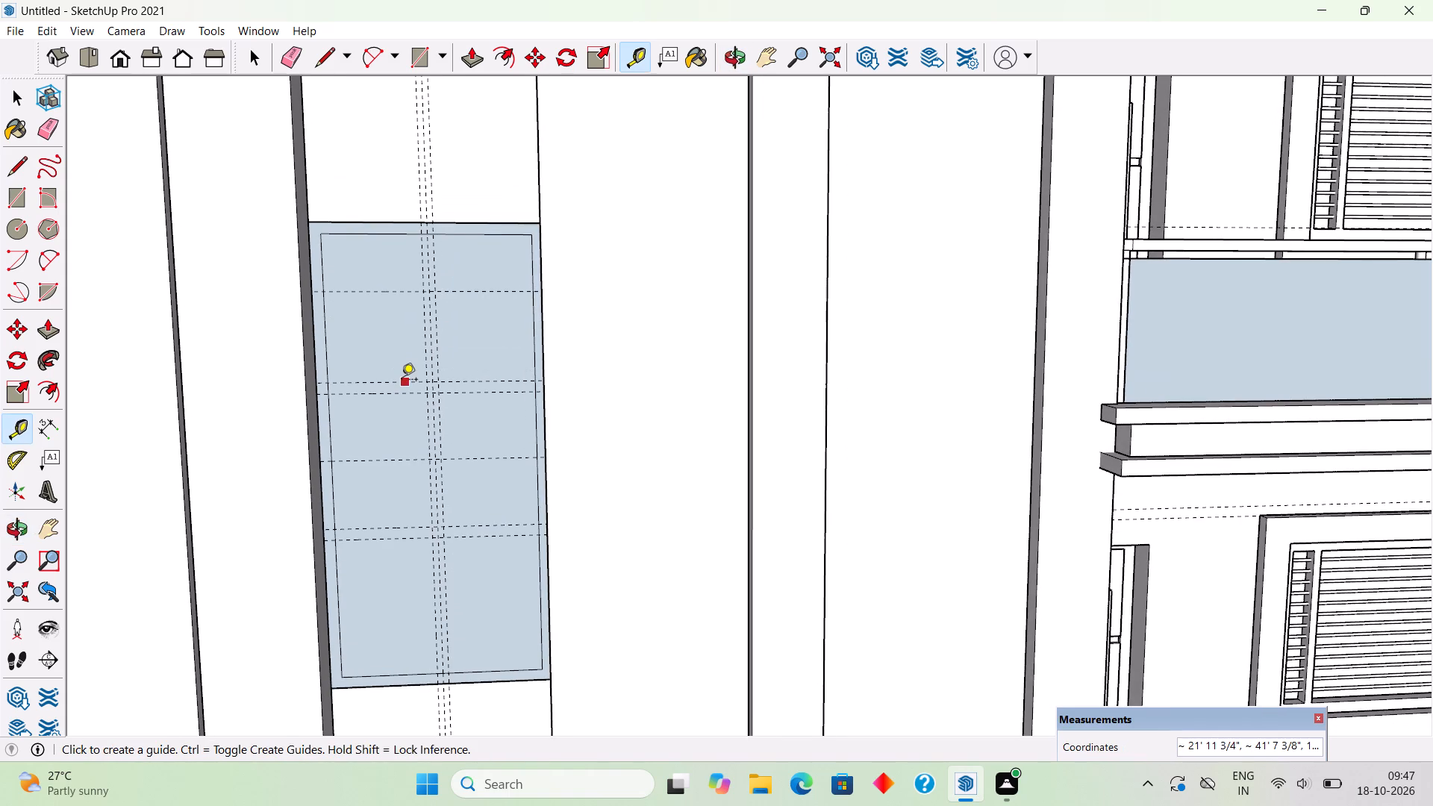
key("l")
left_click(331, 379)
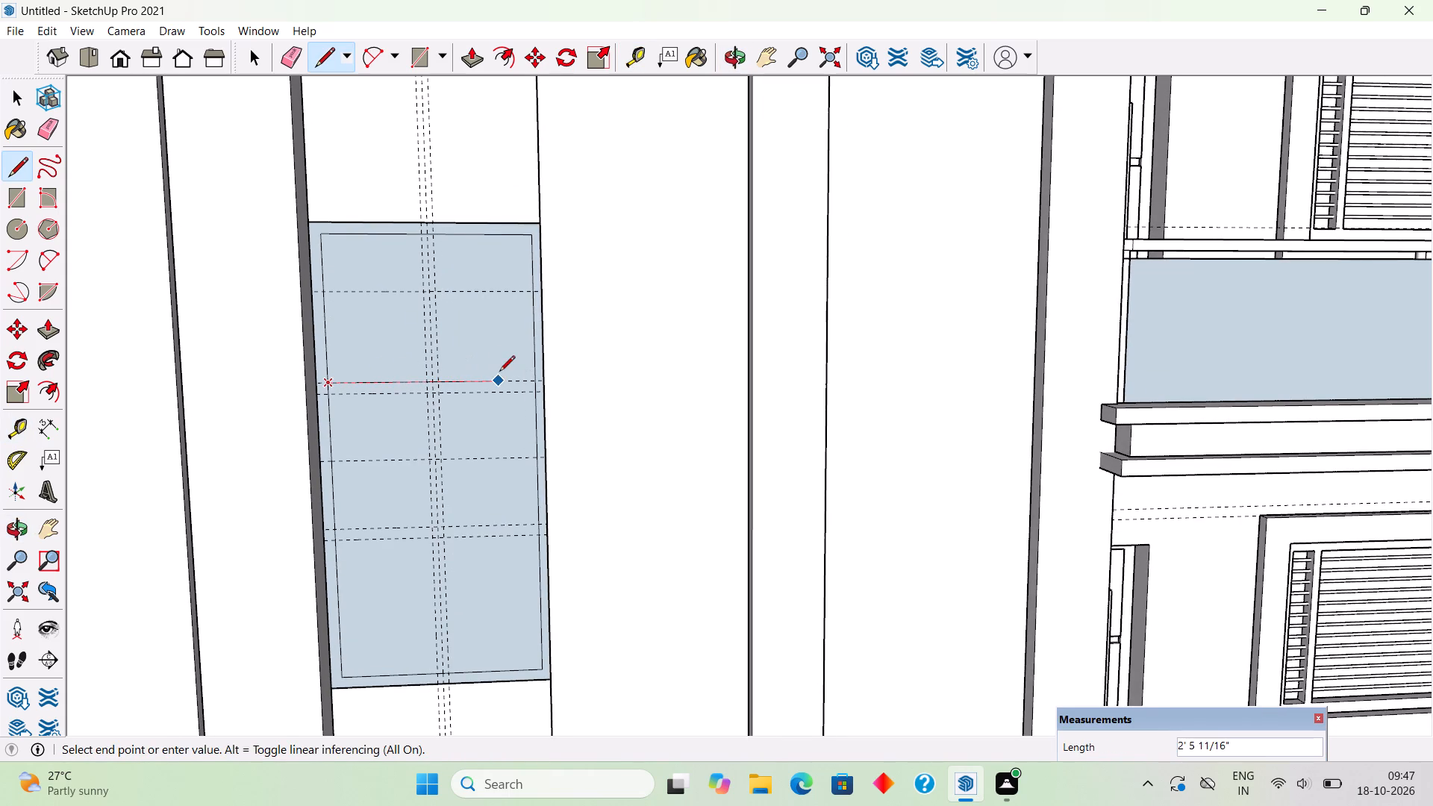
left_click(536, 382)
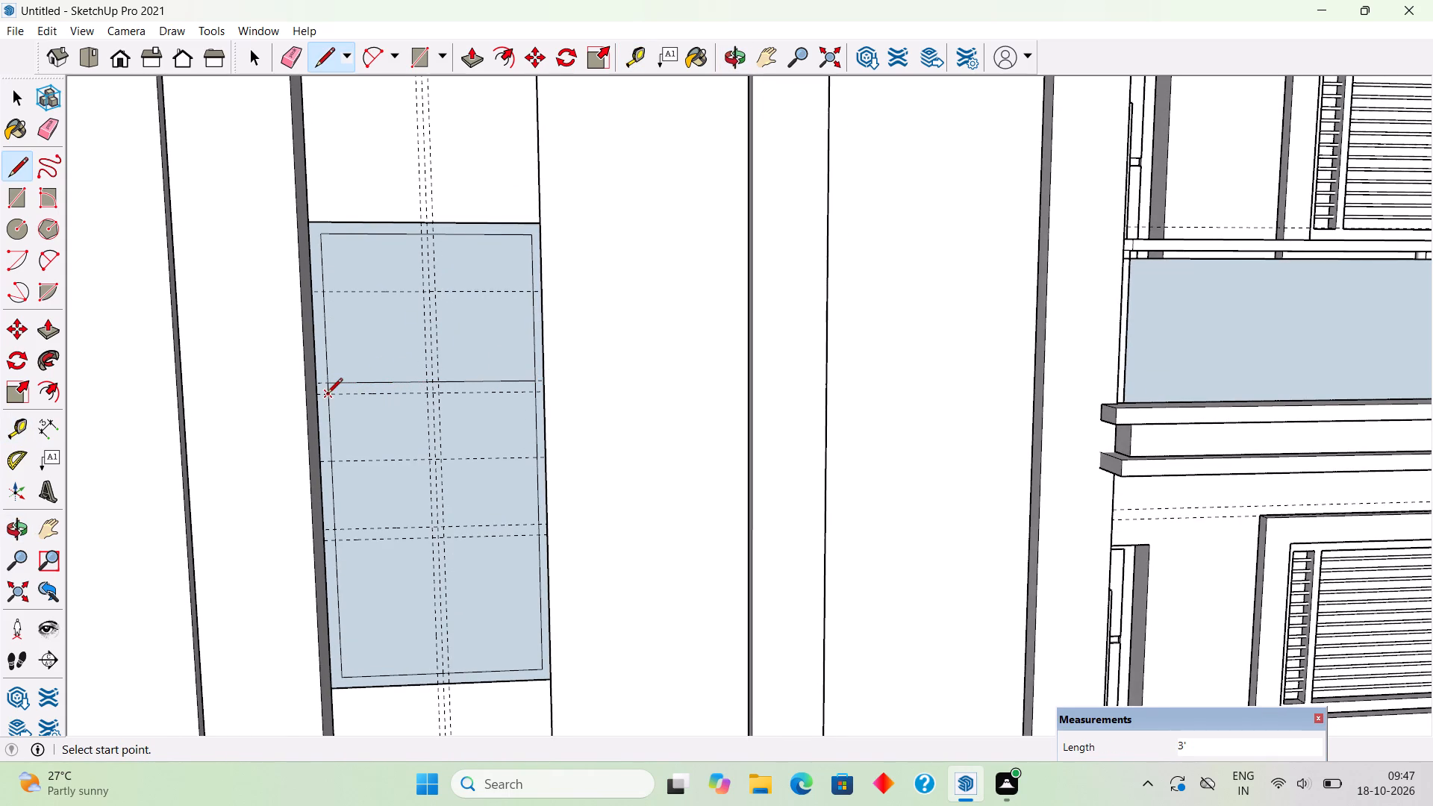
left_click(327, 395)
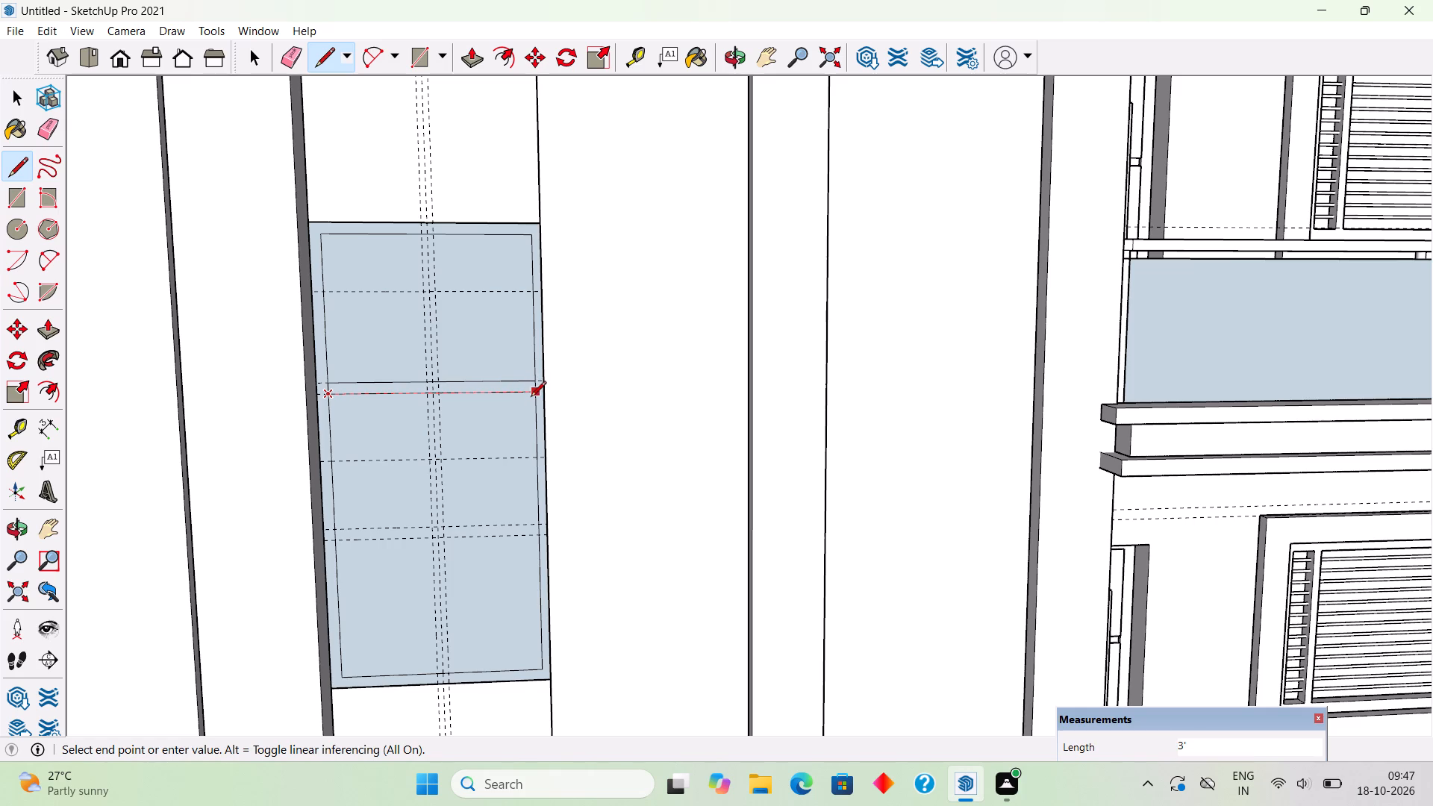
left_click(531, 398)
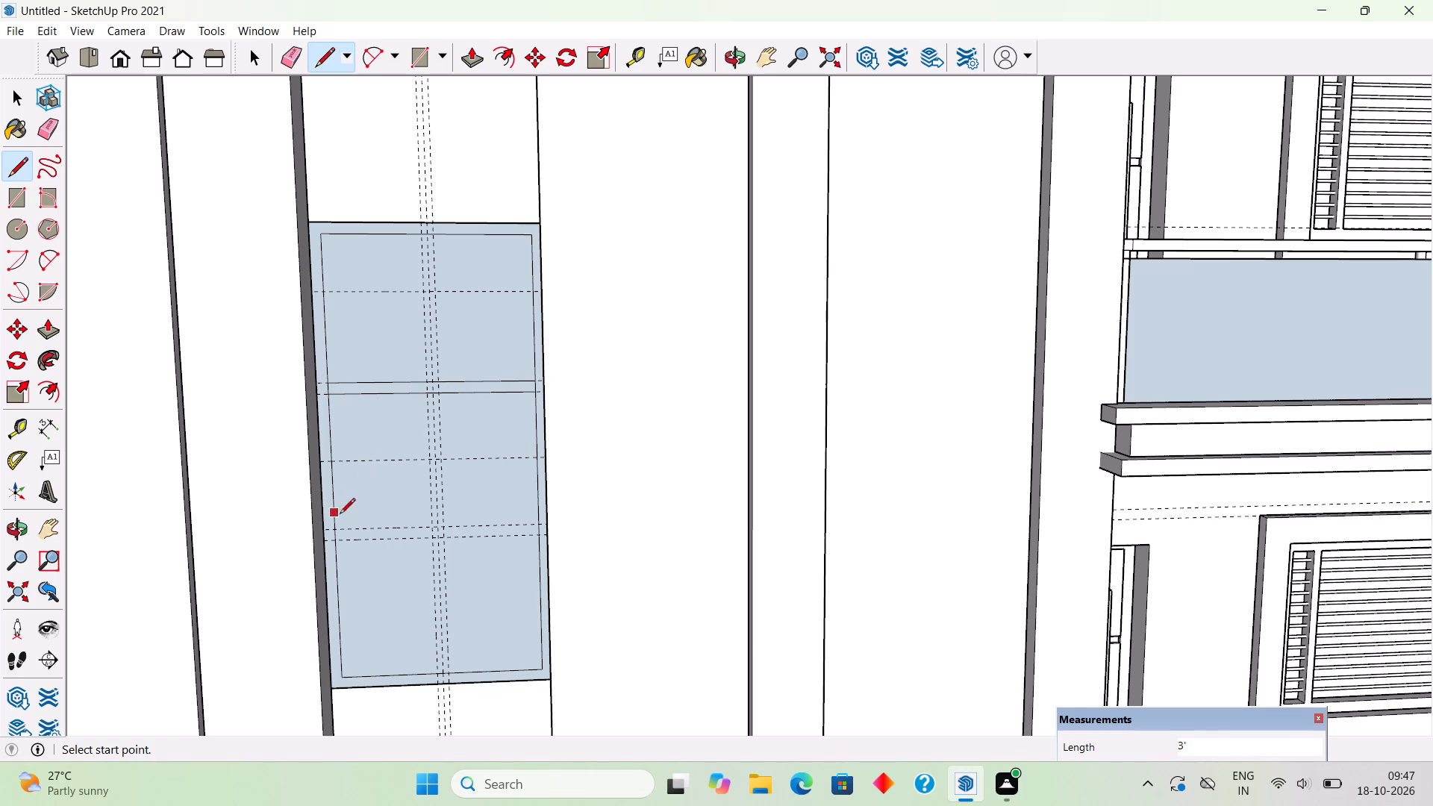
left_click(336, 531)
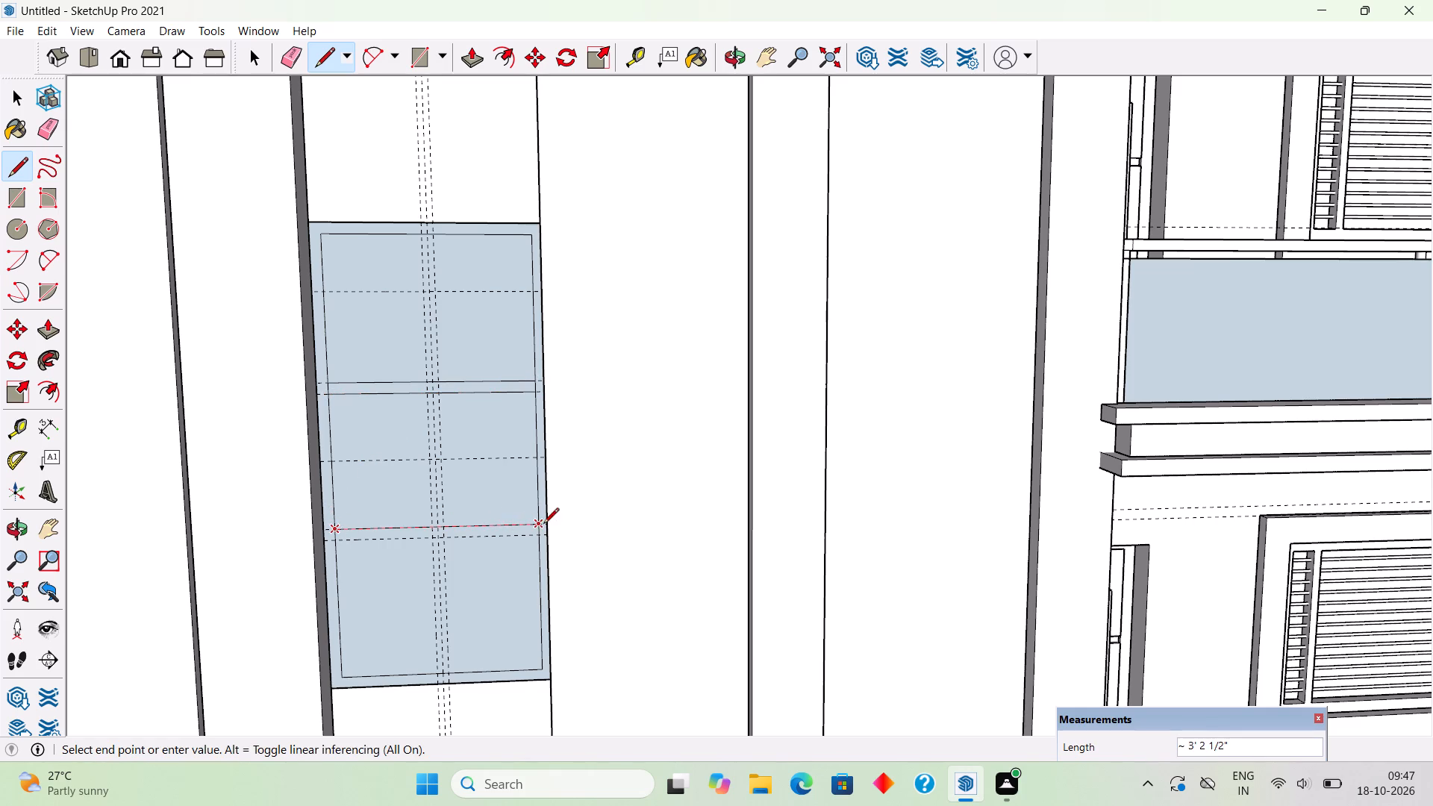
left_click(534, 528)
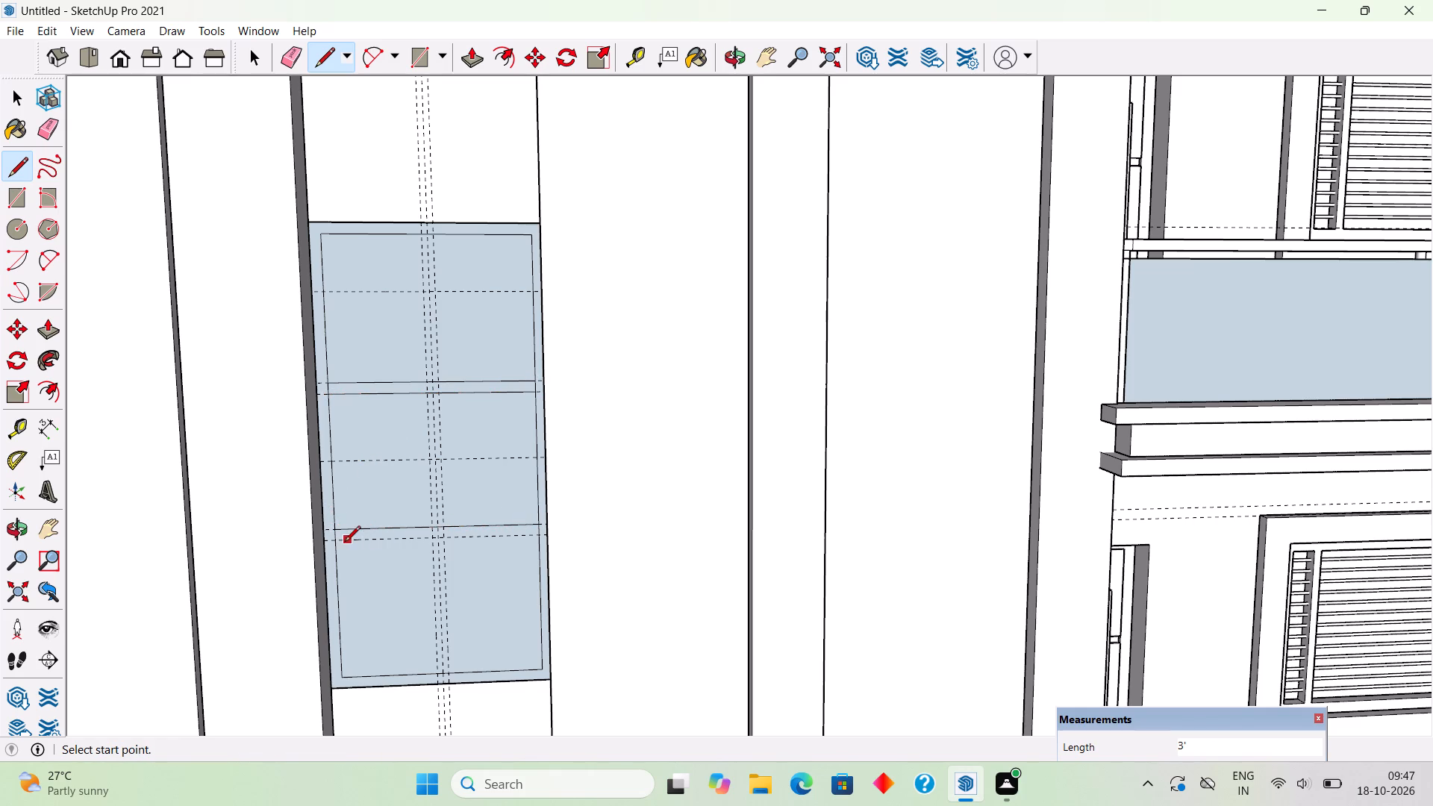
left_click(333, 543)
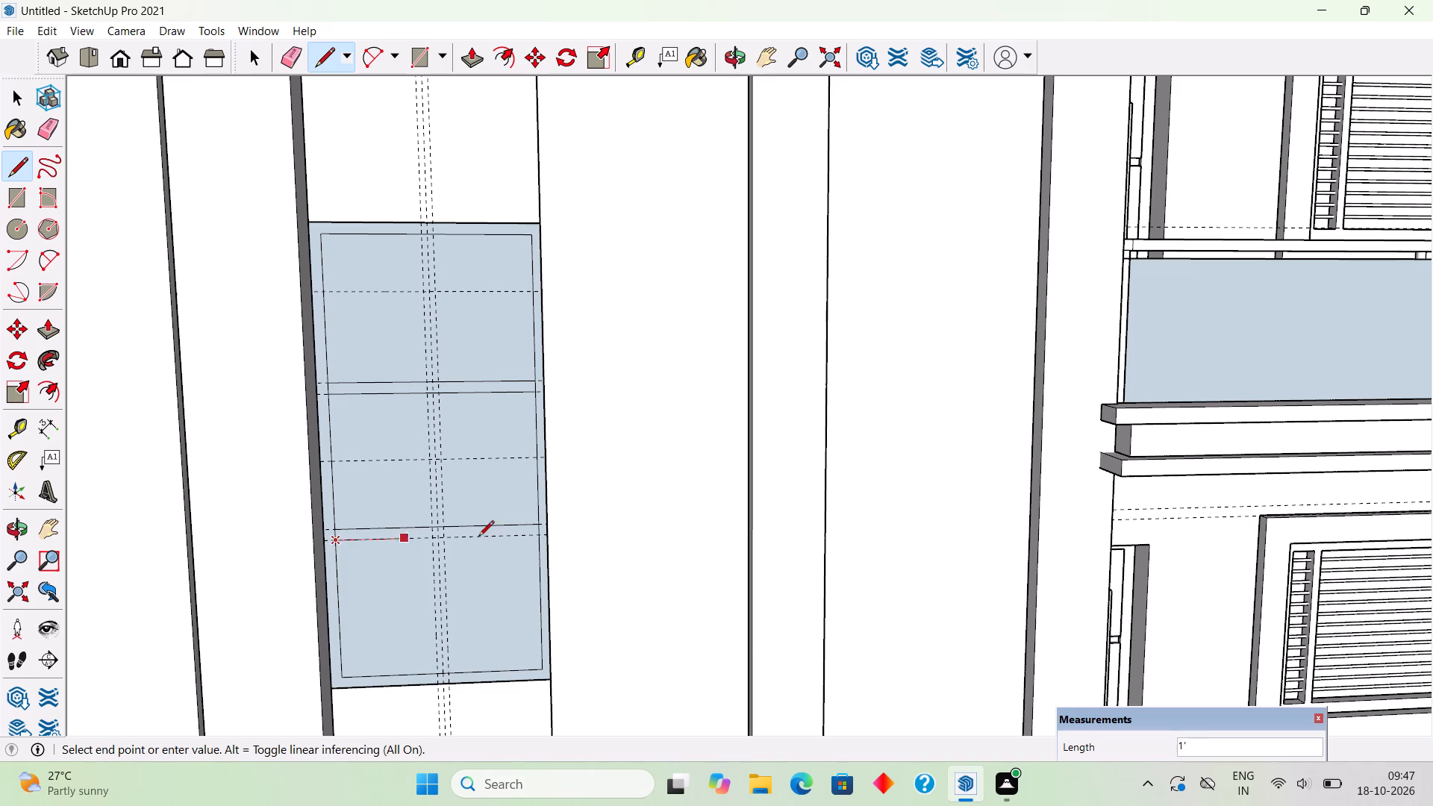
left_click(537, 535)
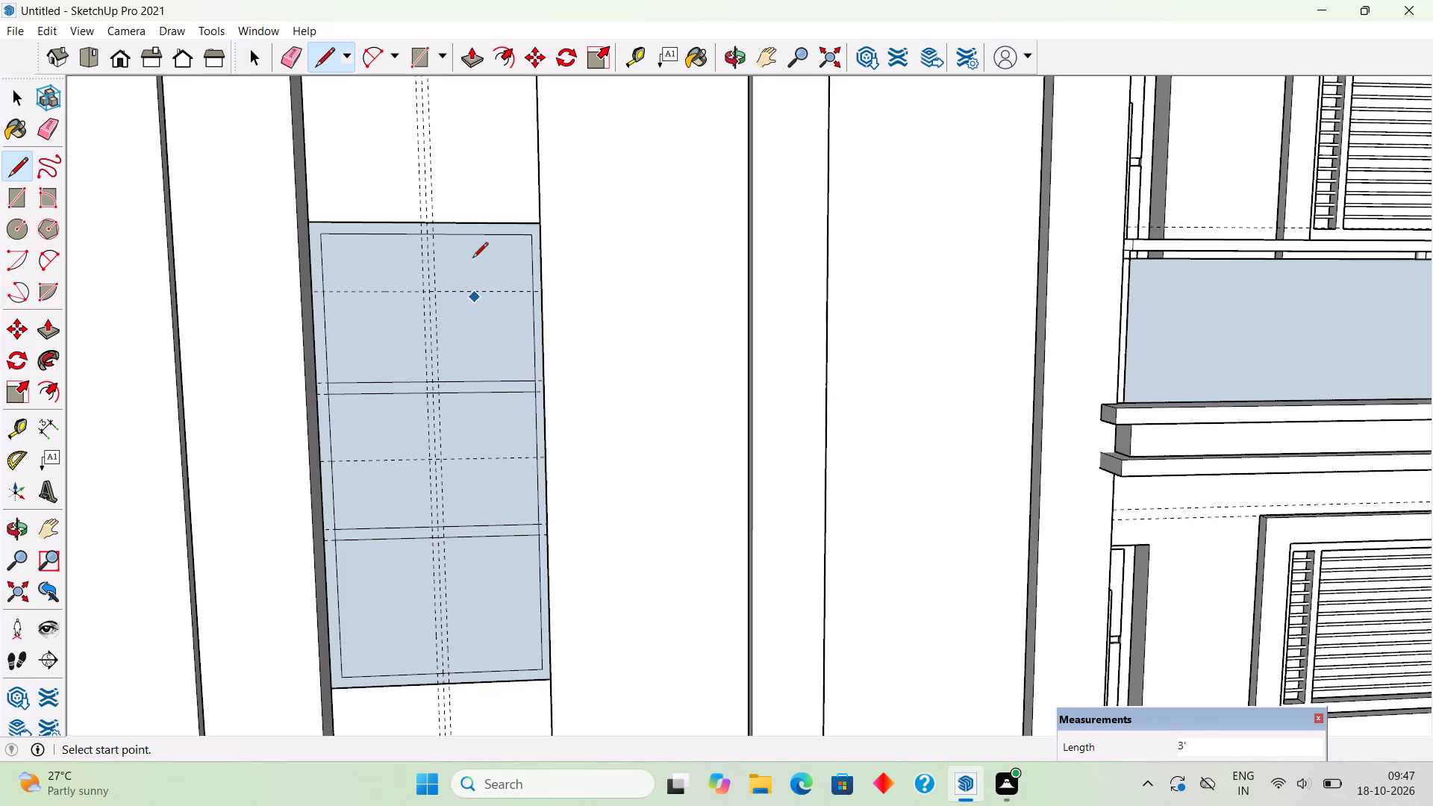
Draw two 6' 8" vertical lines along the outer mullion guides, between the frame's top and bottom inner edges.
left_click(434, 238)
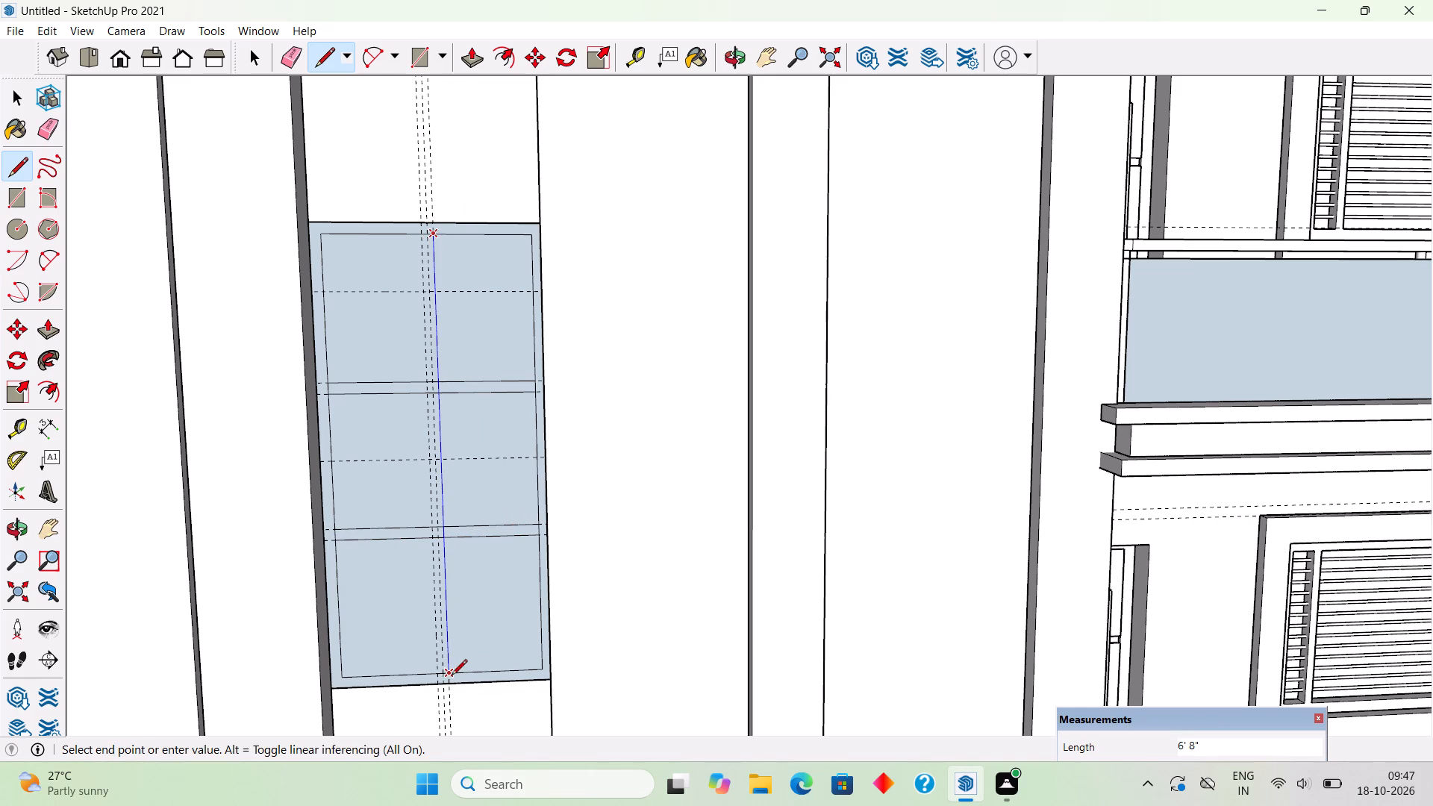
left_click(452, 676)
left_click(421, 229)
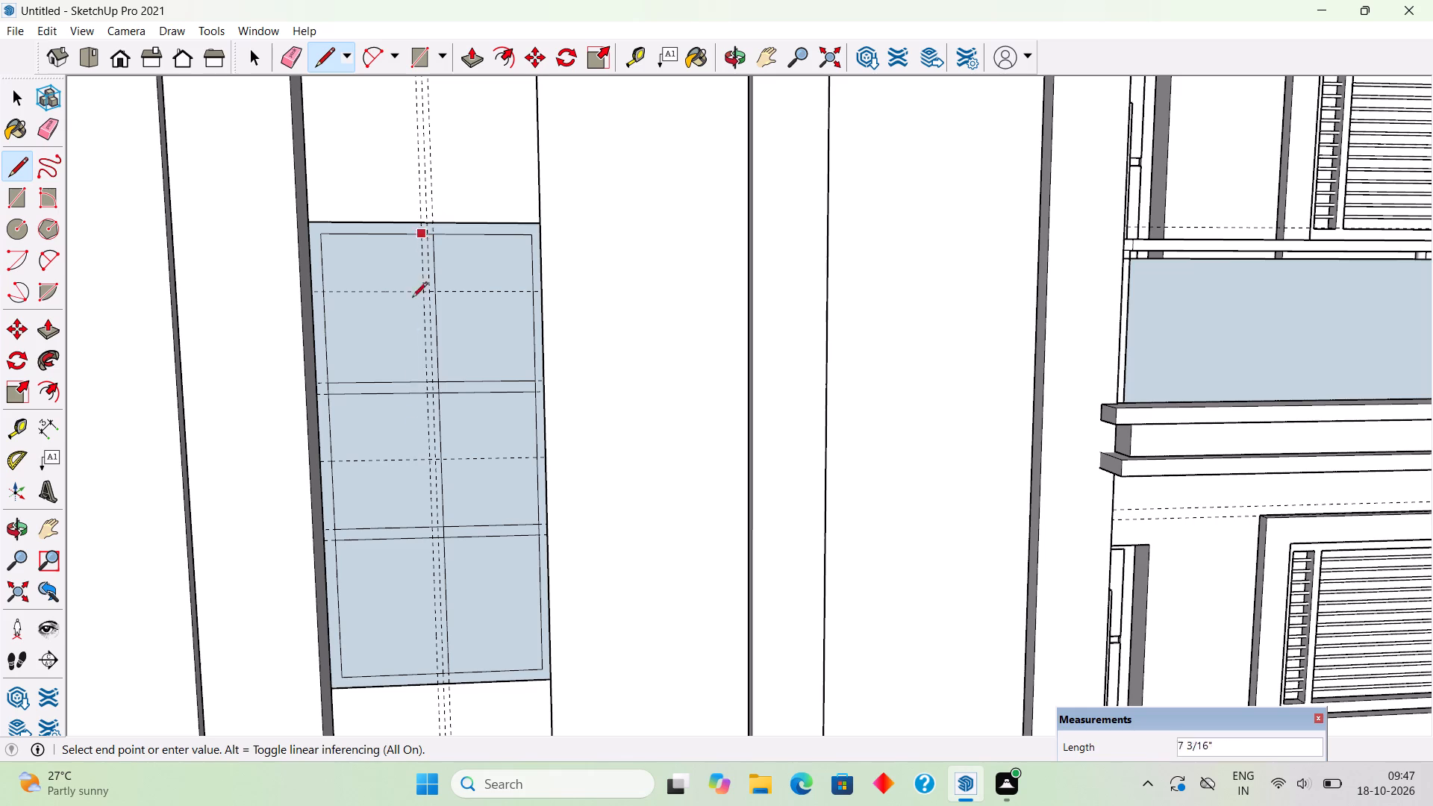
left_click(434, 672)
key("space")
Erase the centre guide, the mullion's bottom end edge, and the line segments crossing the lower crossbar's junctions with the mullion and side frames.
key("e")
scroll(445, 653, "up", 2)
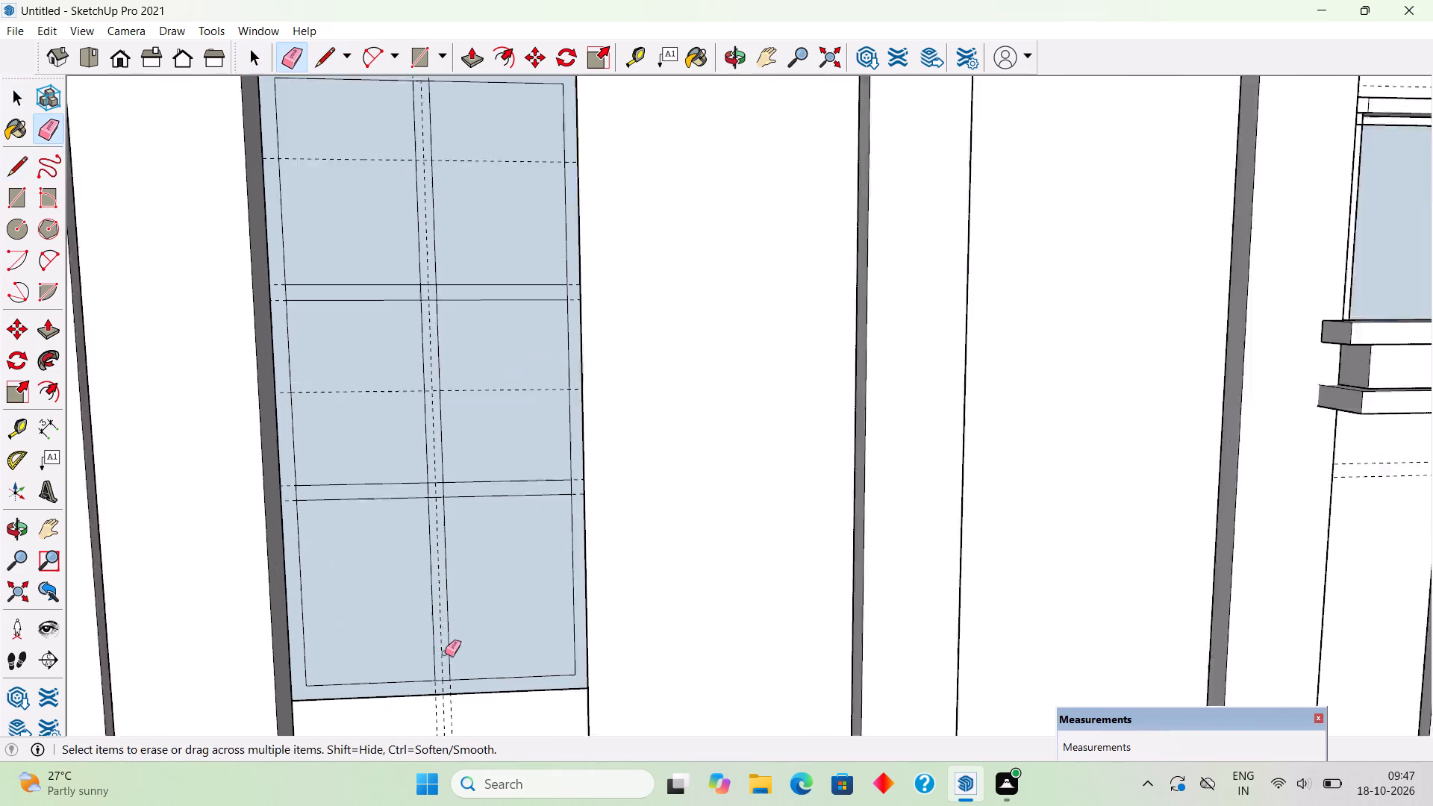
scroll(445, 653, "up", 3)
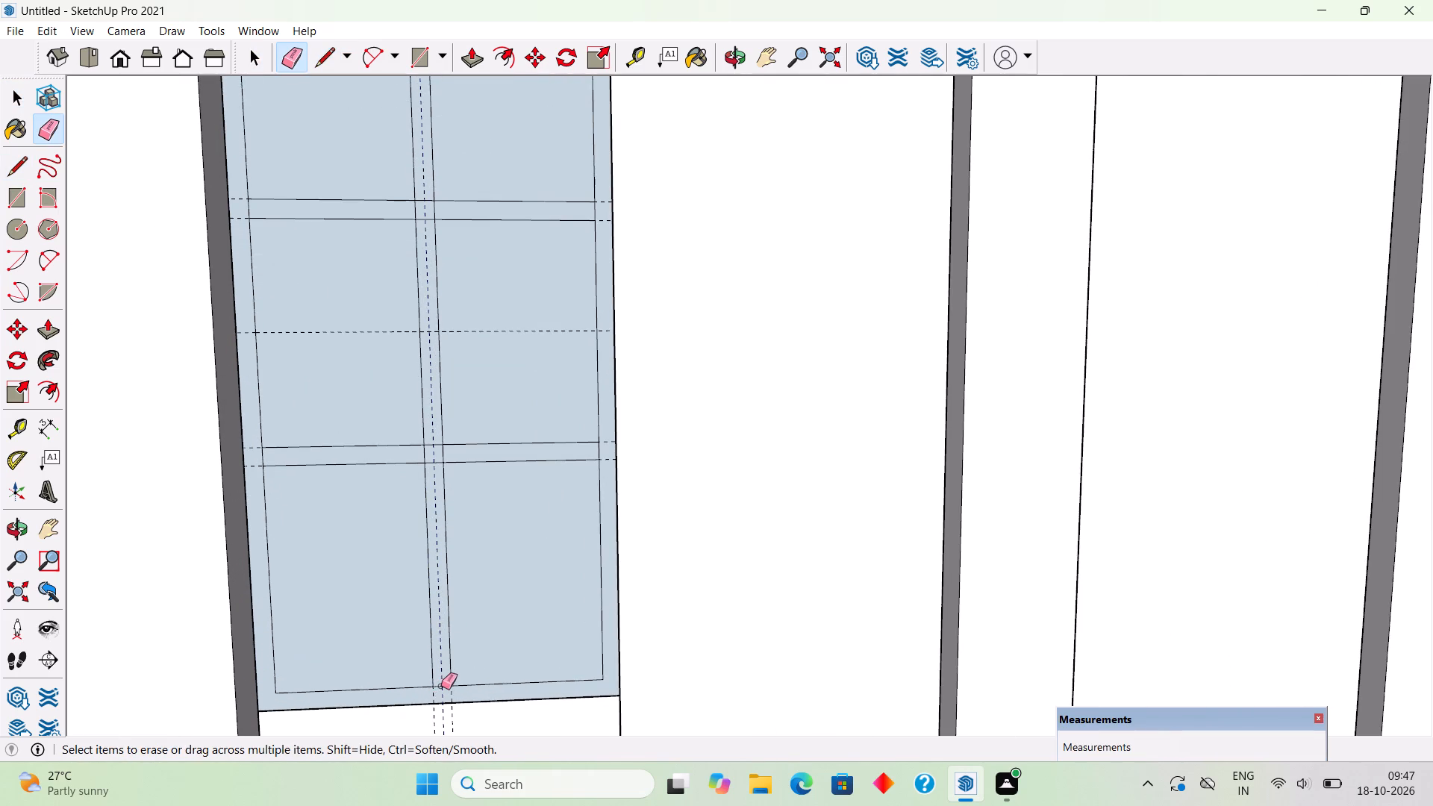
left_click(441, 686)
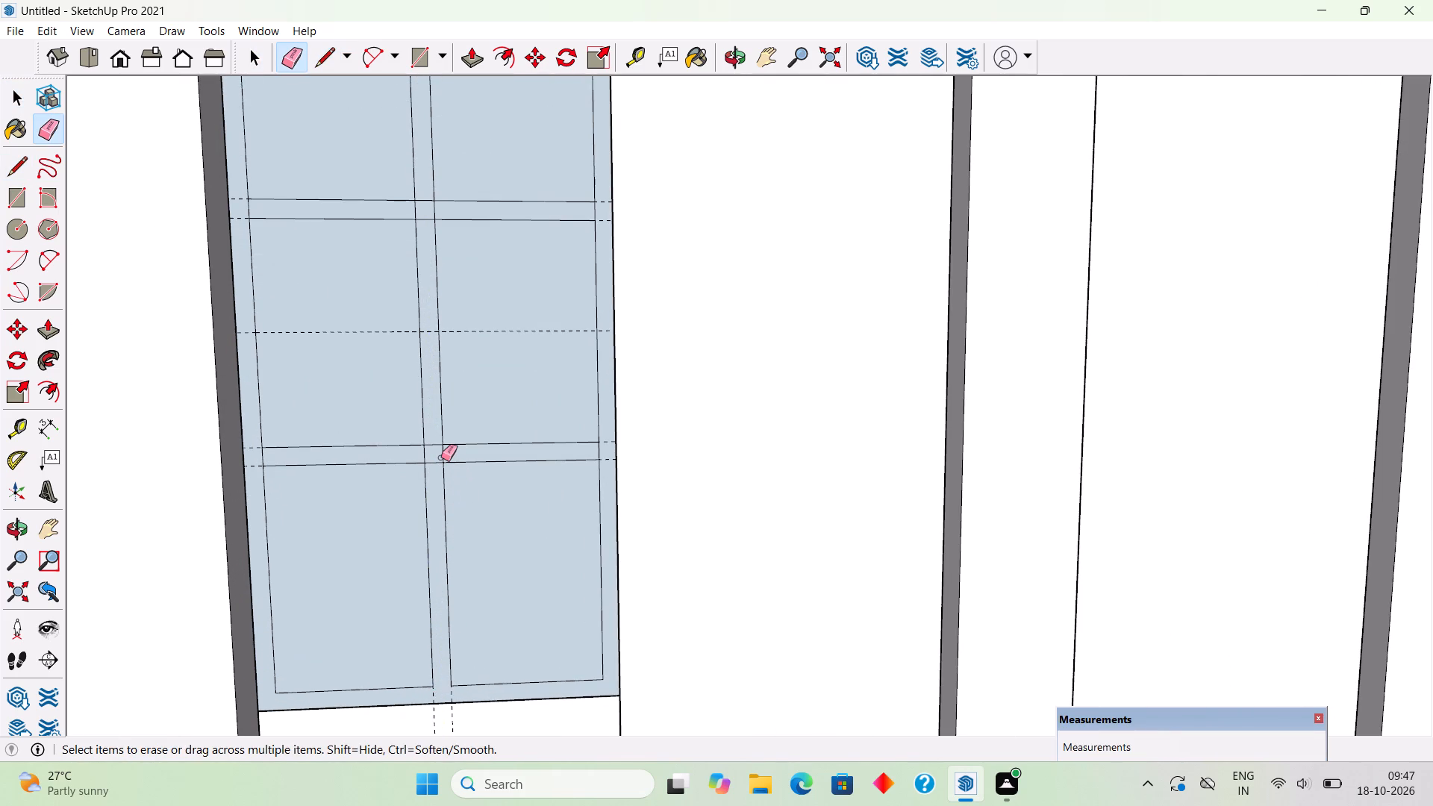
left_click(441, 457)
left_click(445, 452)
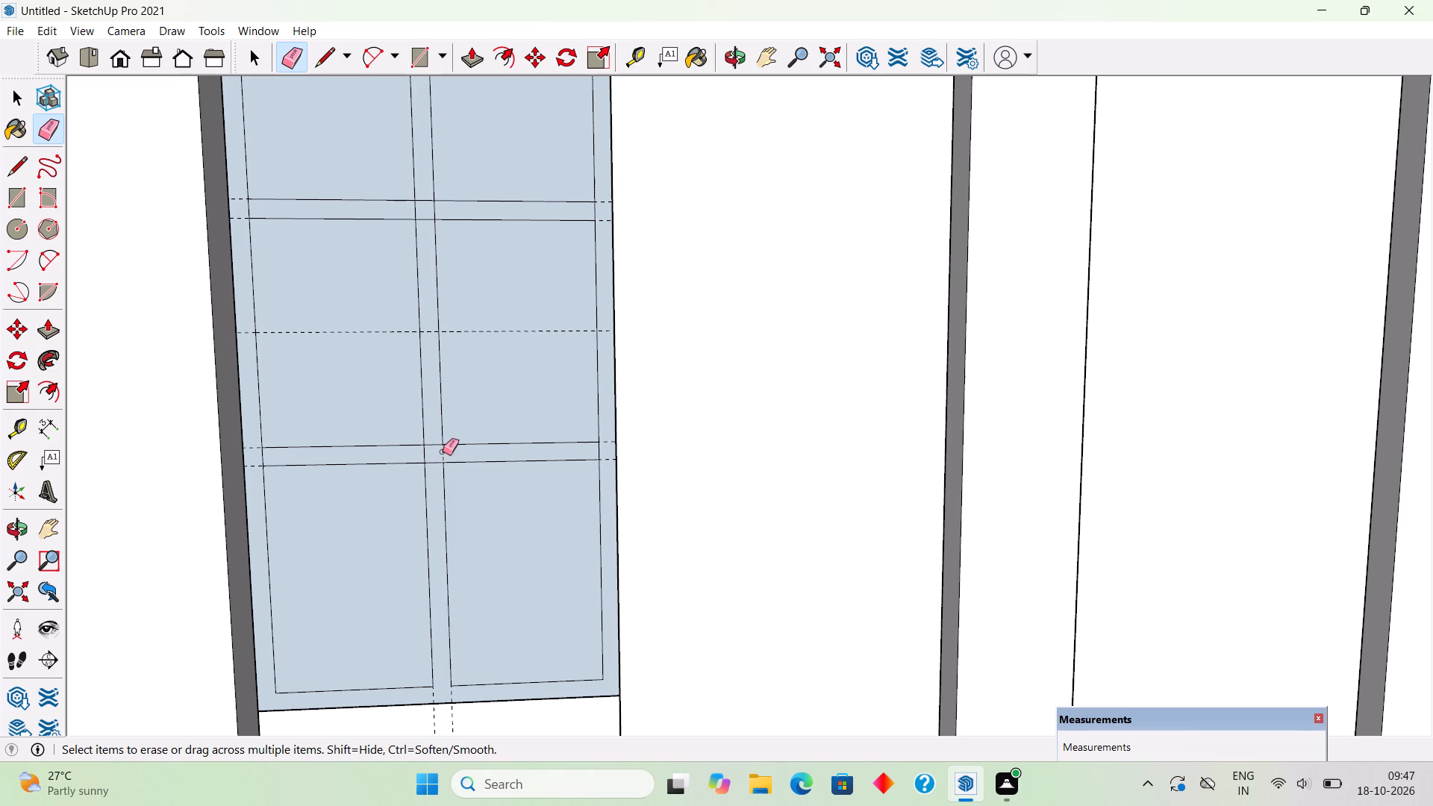
left_click(437, 442)
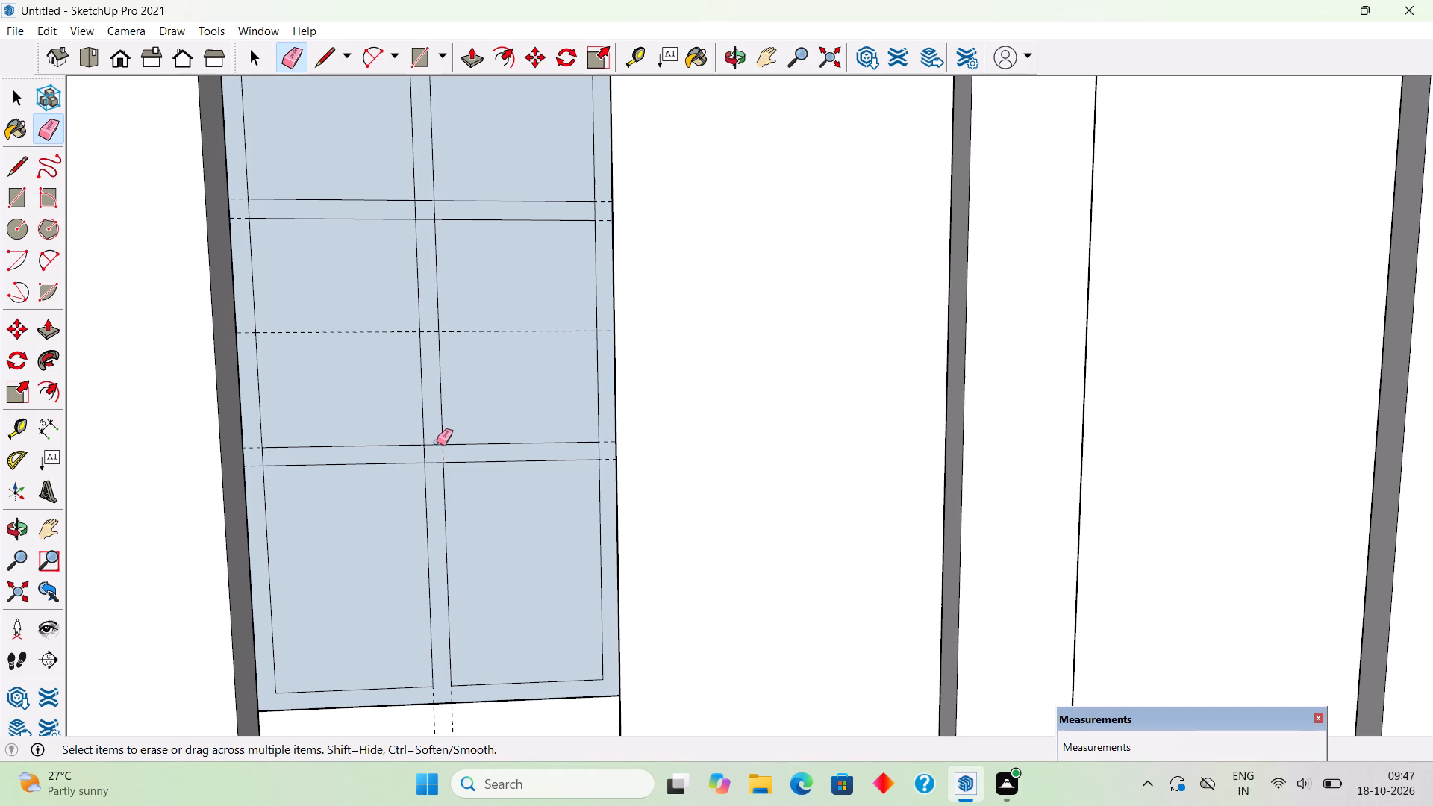
left_click(437, 444)
left_click(425, 455)
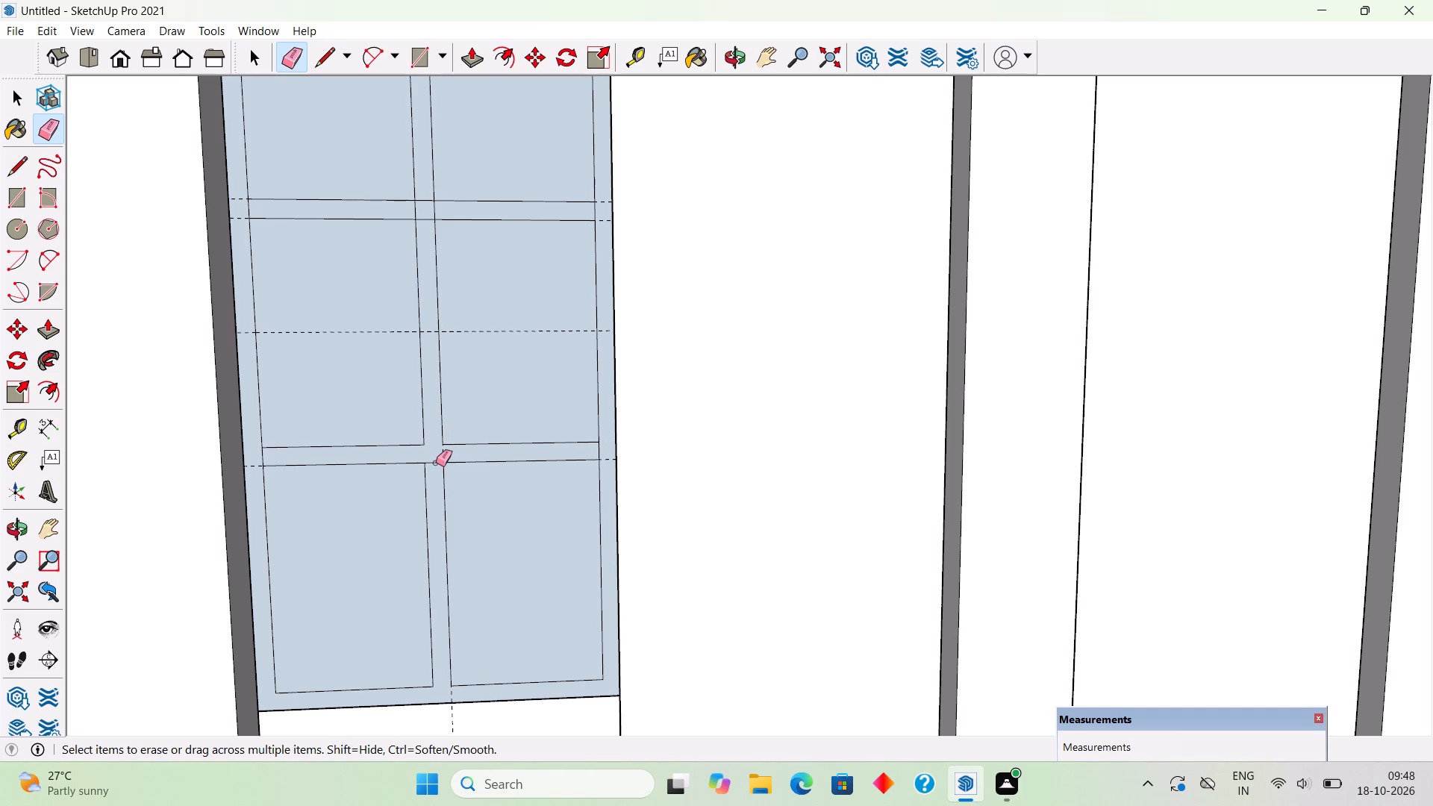
left_click(436, 463)
left_click(597, 454)
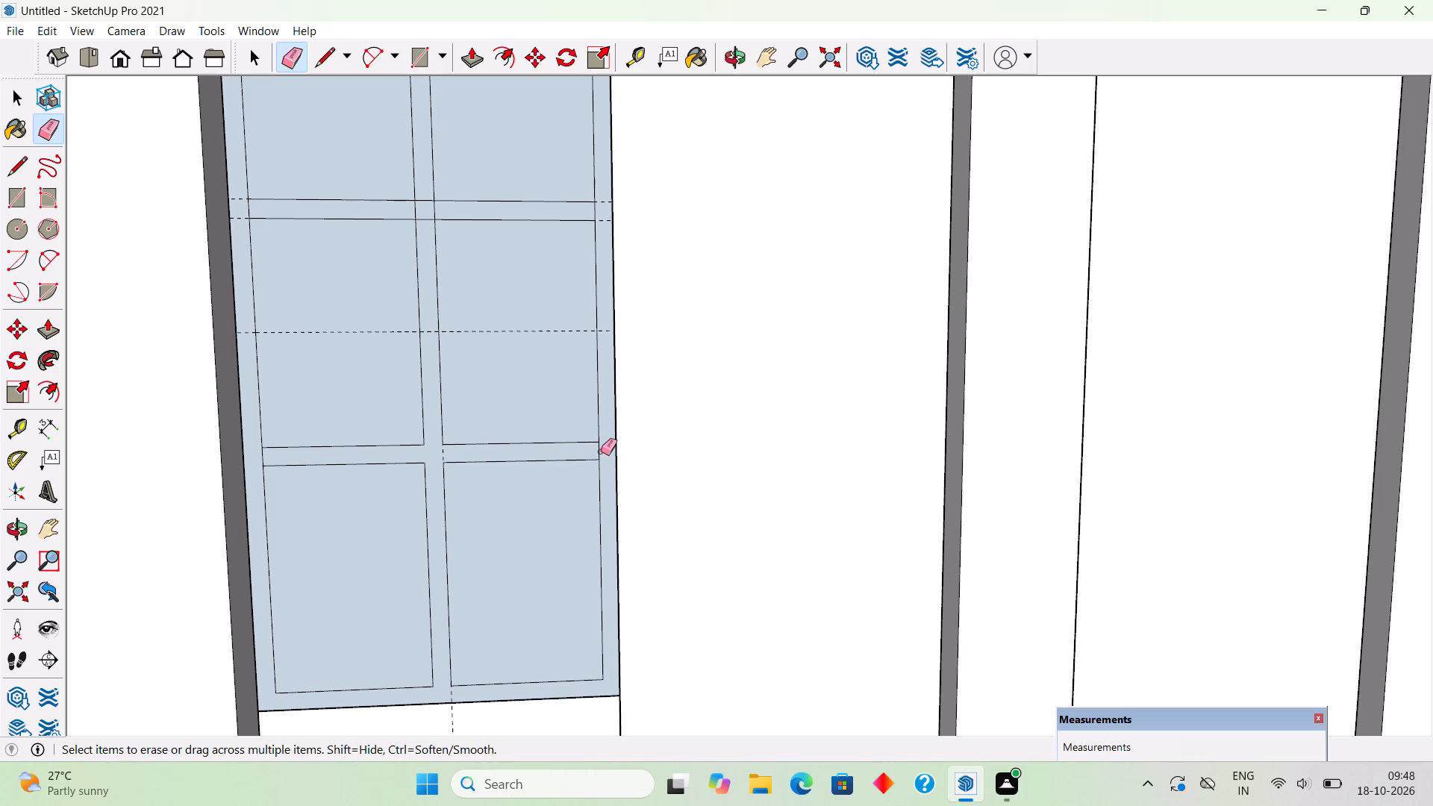
left_click(601, 452)
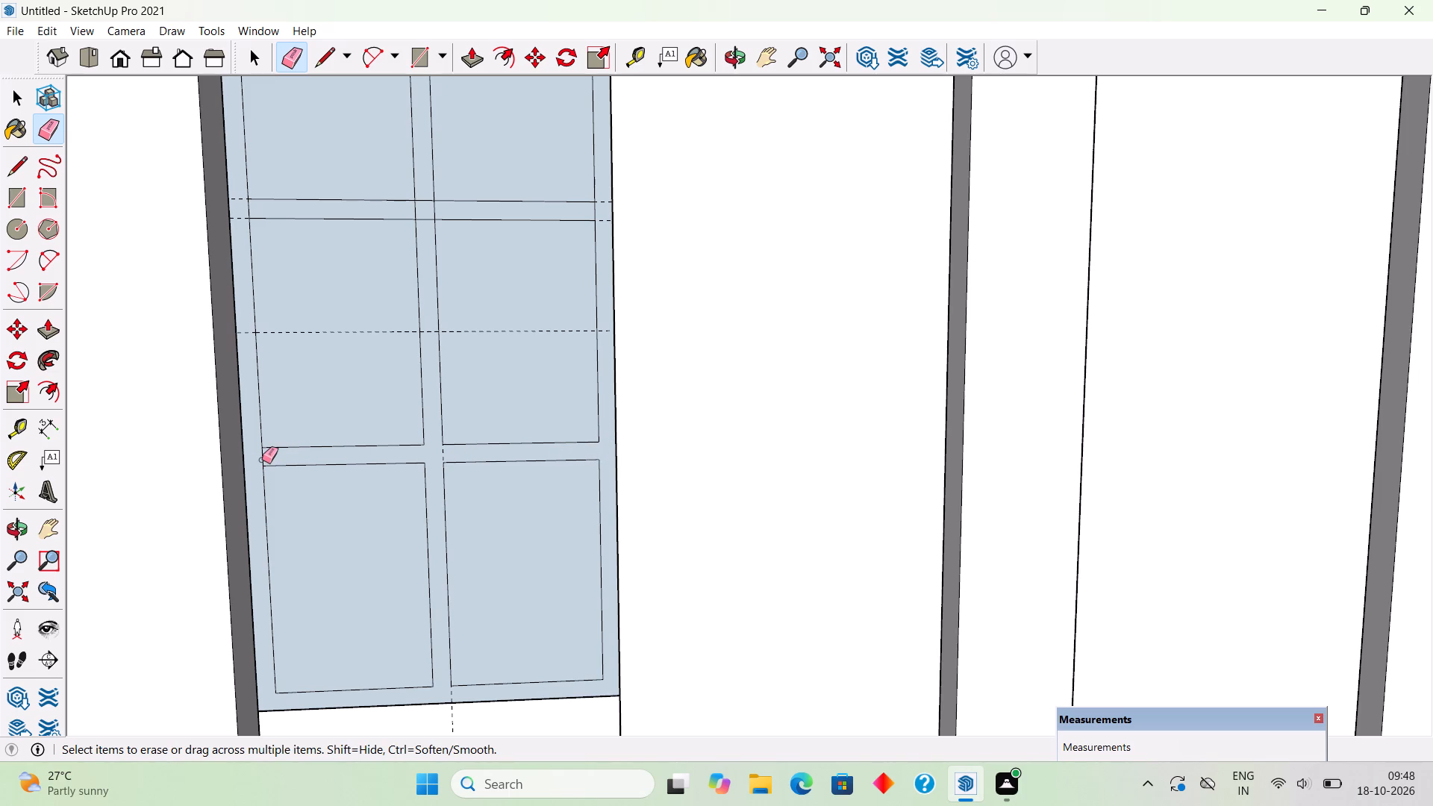
left_click(262, 460)
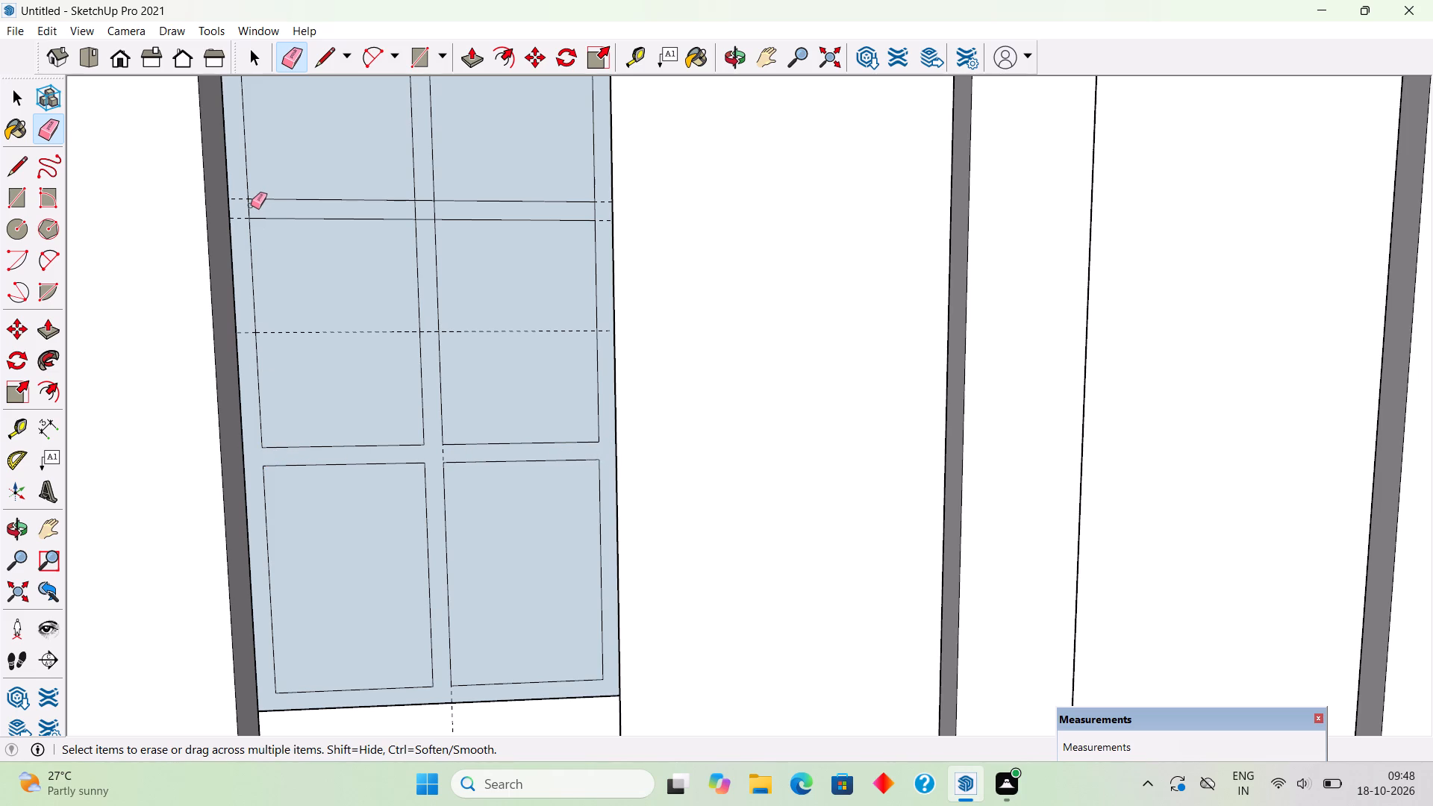
Erase the line segments across the upper crossbar's junctions with the mullion and side frames, plus the mullion's top end edge.
left_click(250, 207)
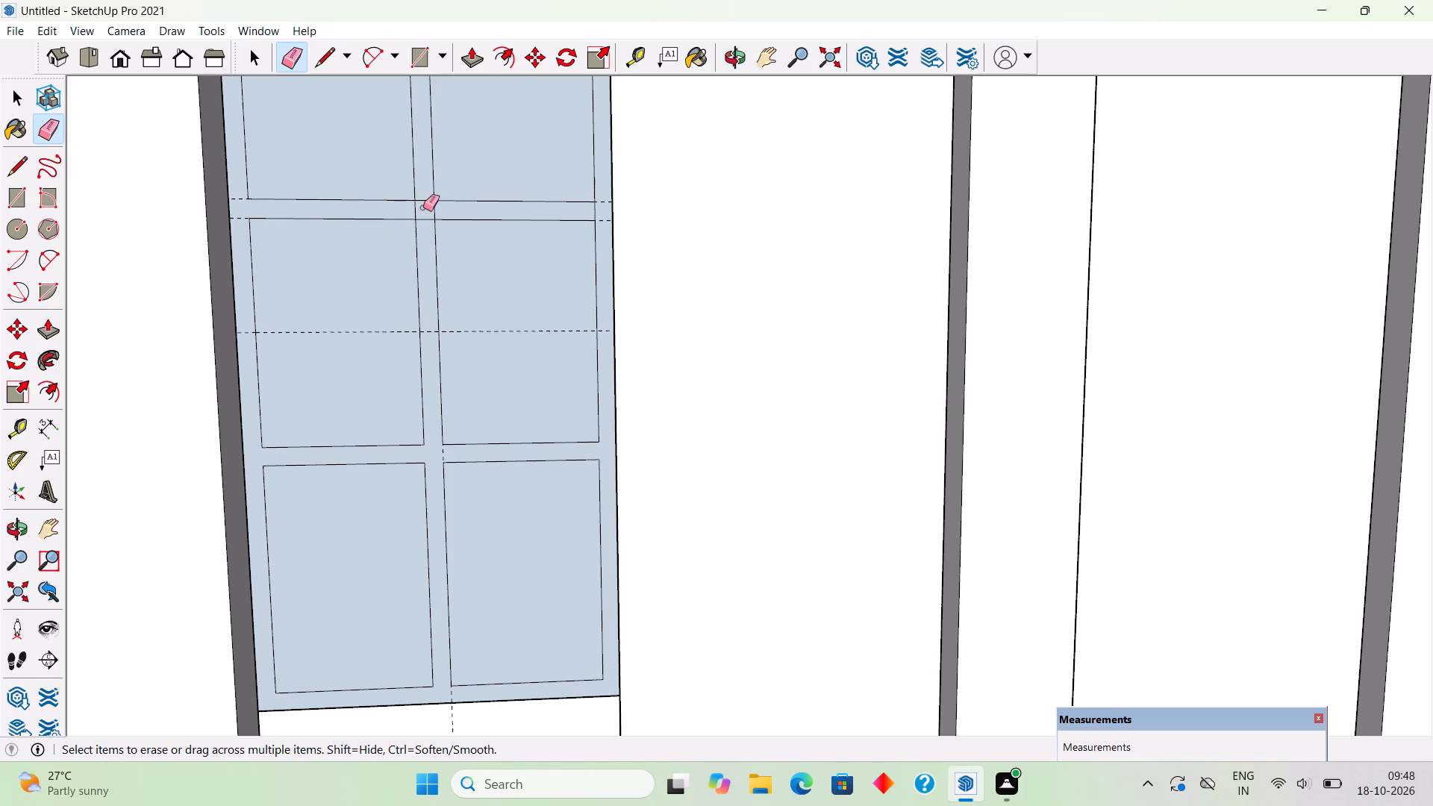
left_click(416, 211)
left_click(422, 219)
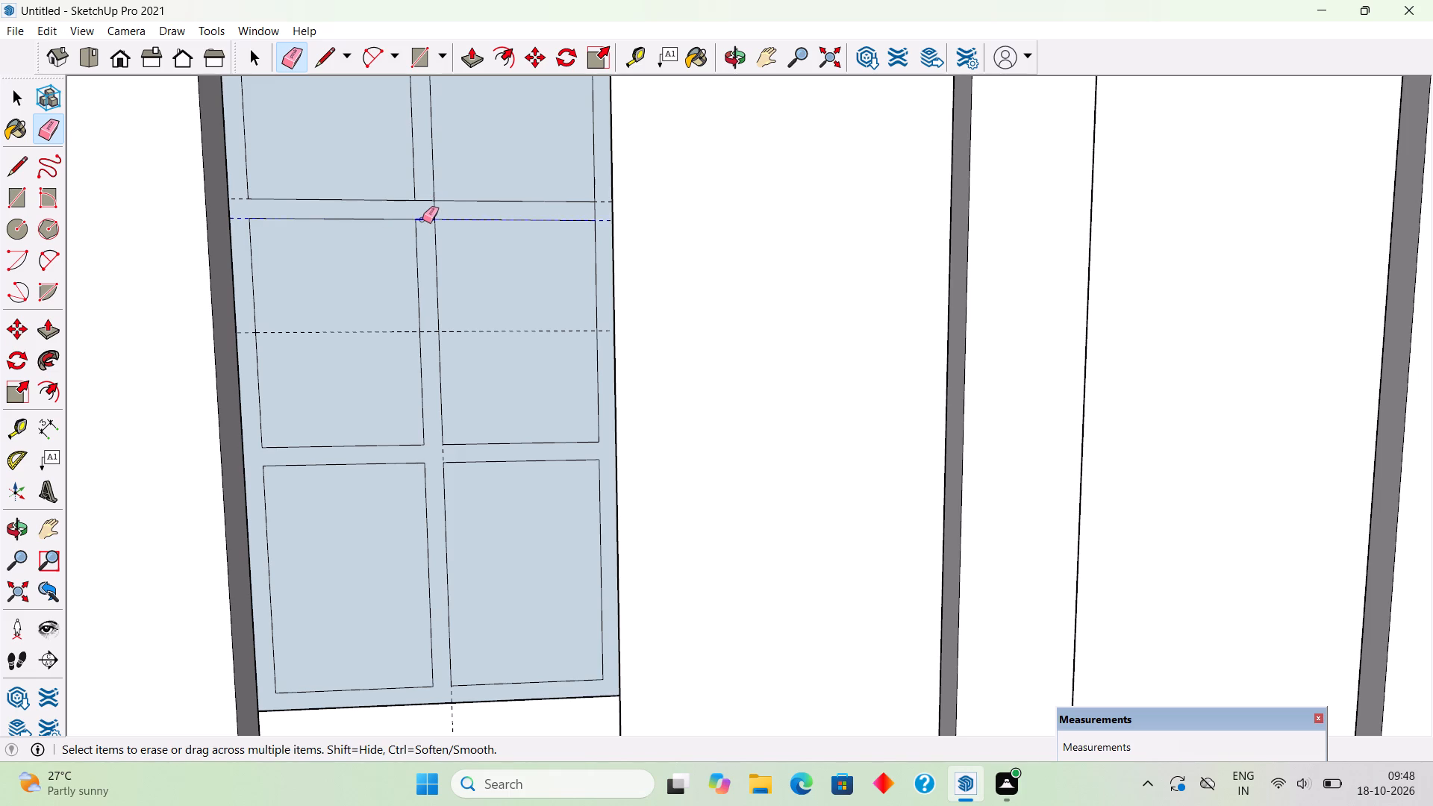
left_click(435, 208)
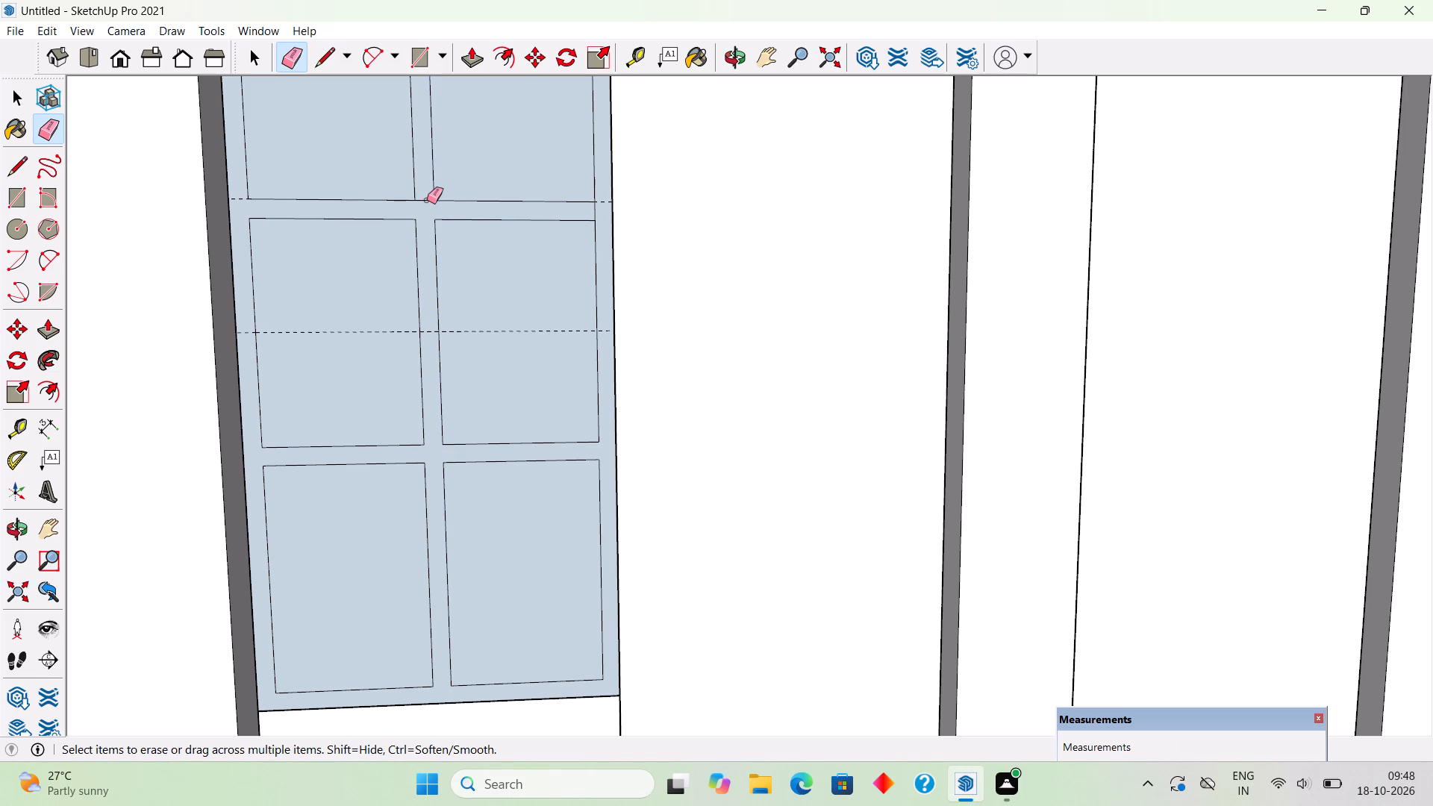
left_click(427, 200)
scroll(458, 257, "down", 3)
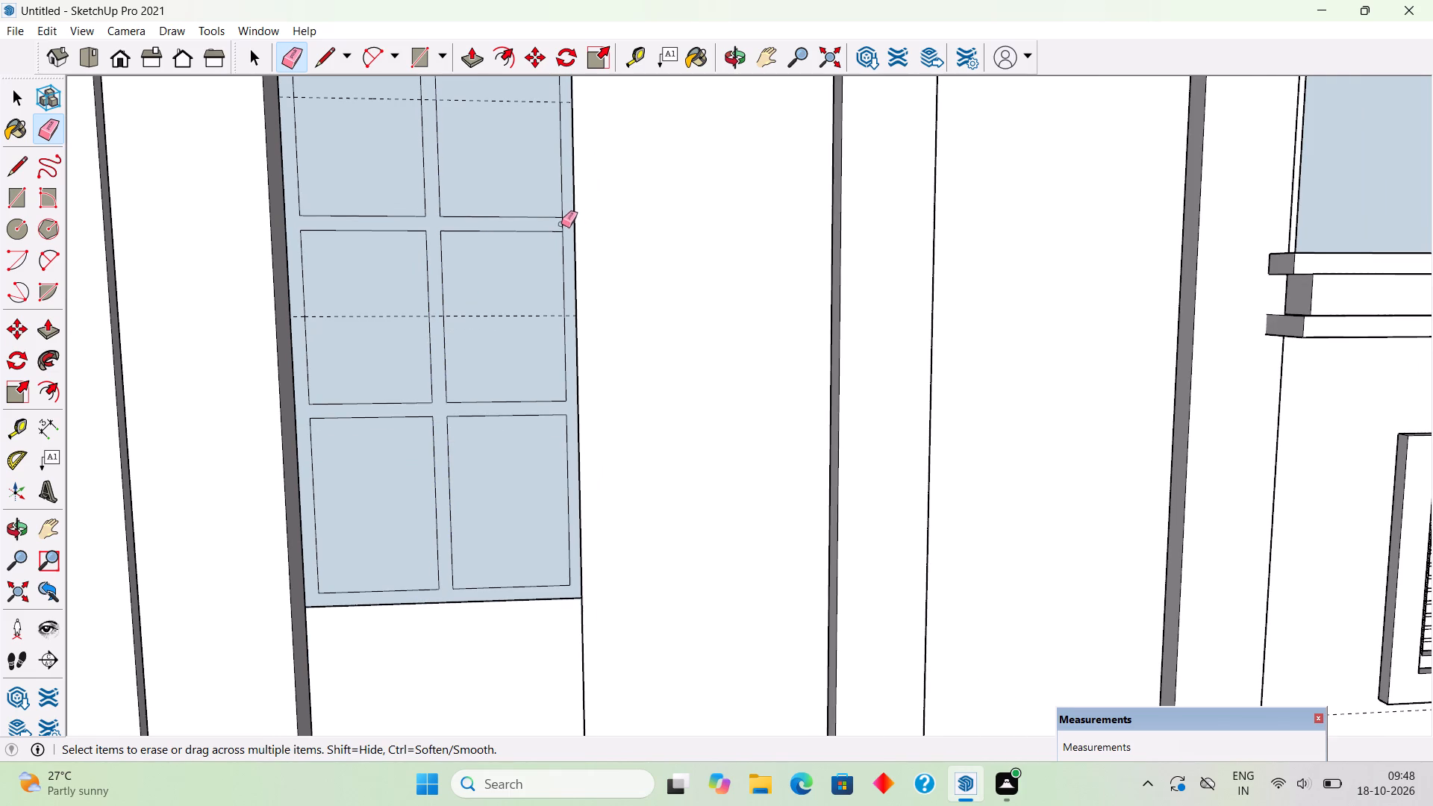
left_click(561, 222)
scroll(547, 247, "down", 5)
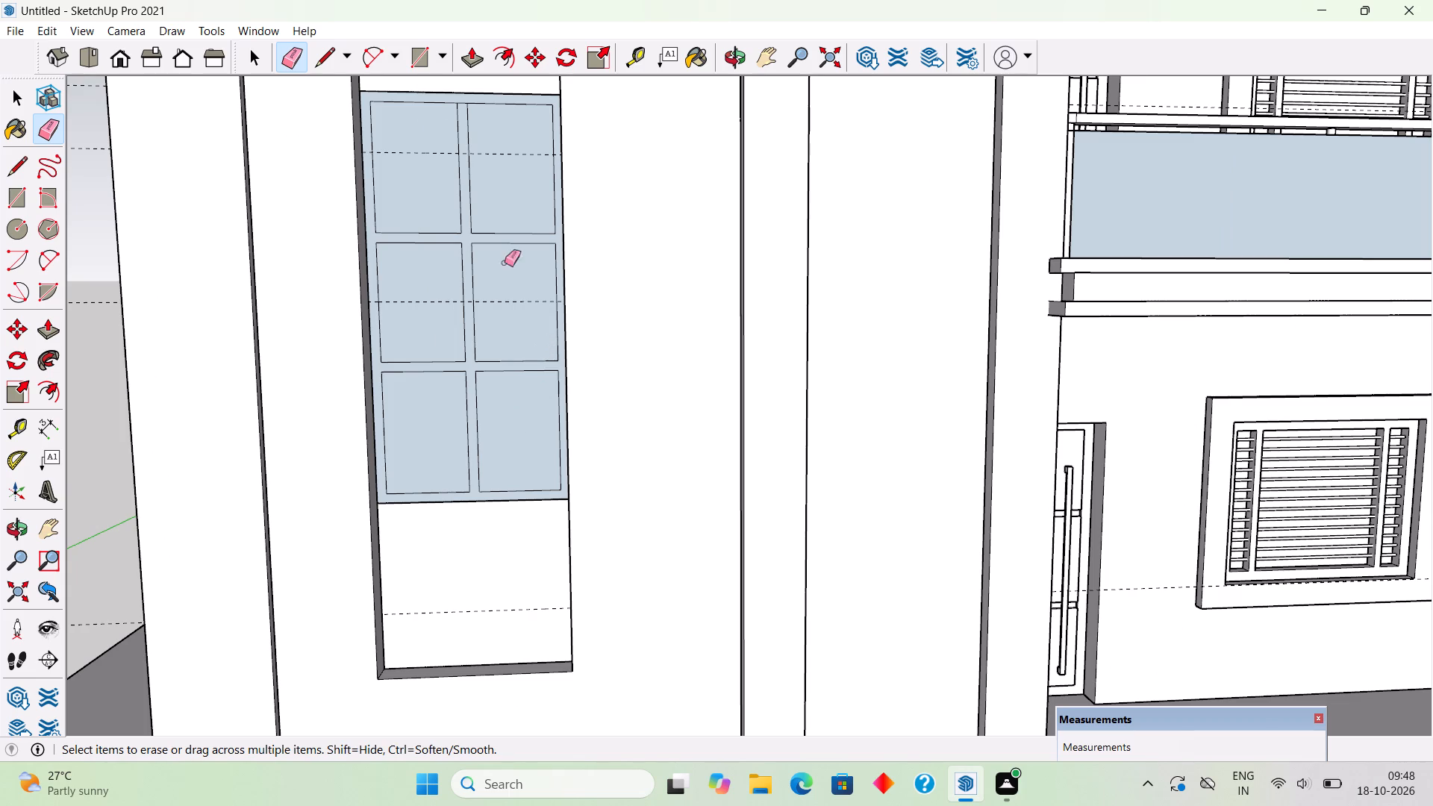
scroll(463, 104, "up", 5)
left_click(465, 104)
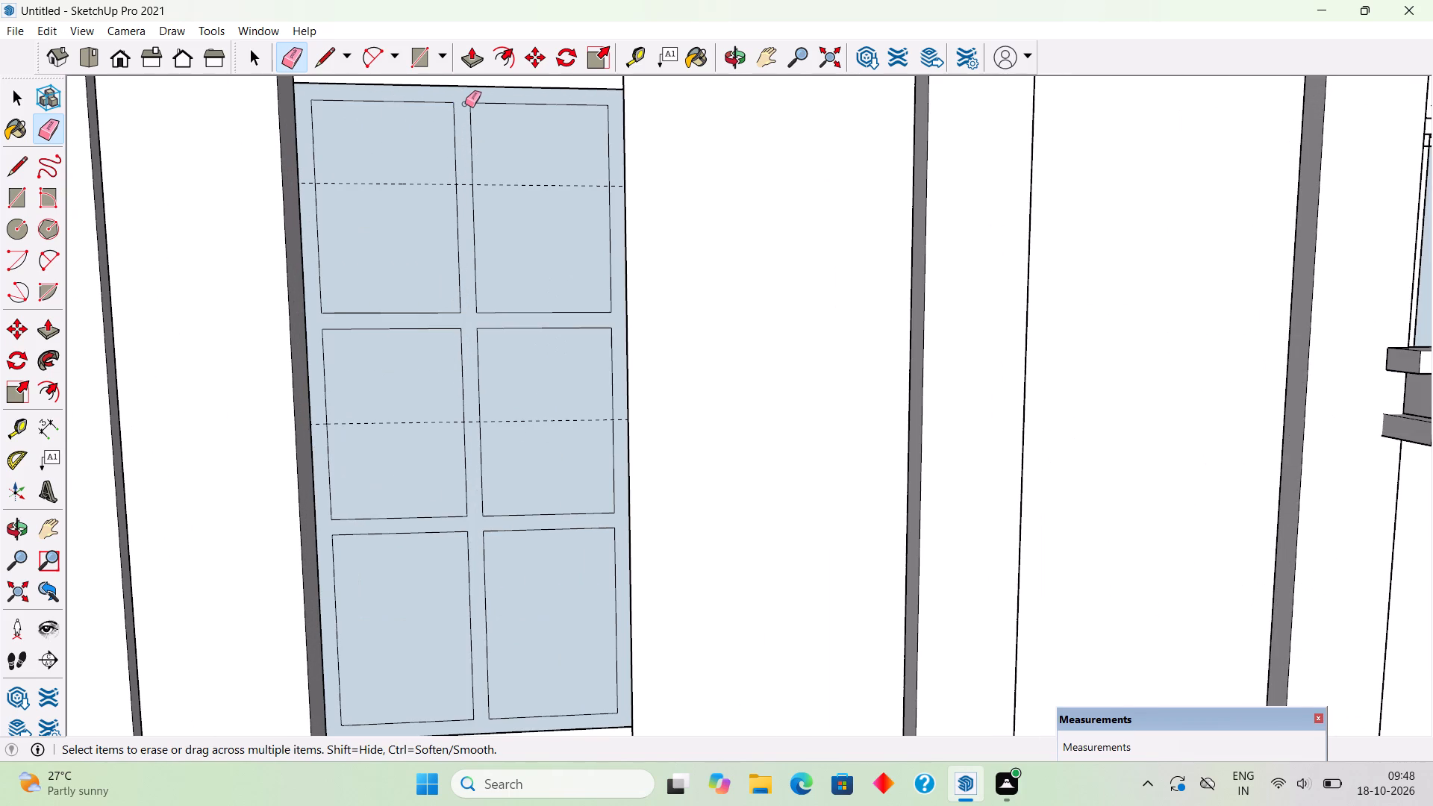
Delete the six pane faces of the lower window, leaving only the frame face with its crossbars and mullion.
key("space")
left_click(405, 254)
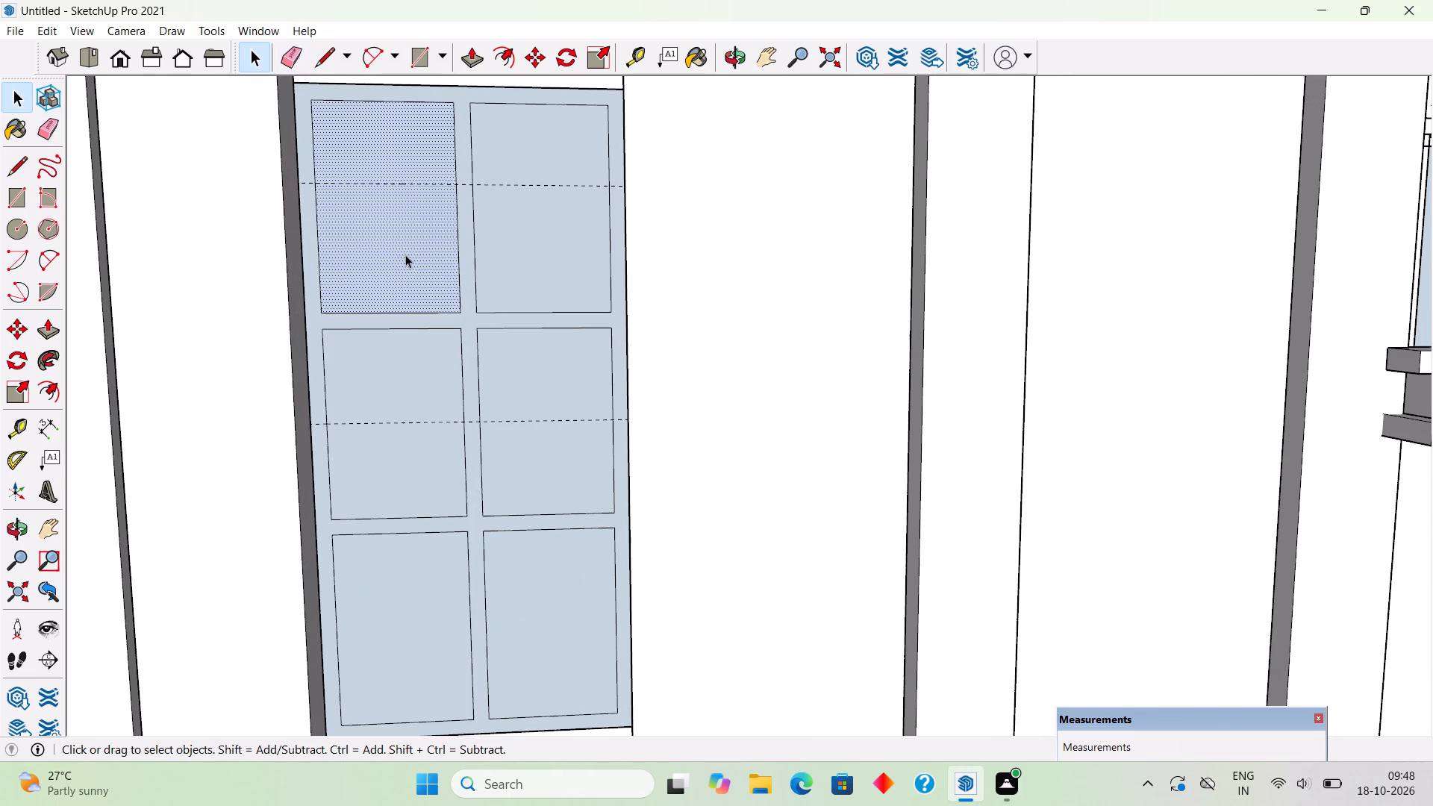
key("Delete")
left_click(505, 267)
key("Delete")
left_click(522, 359)
key("Delete")
left_click(448, 386)
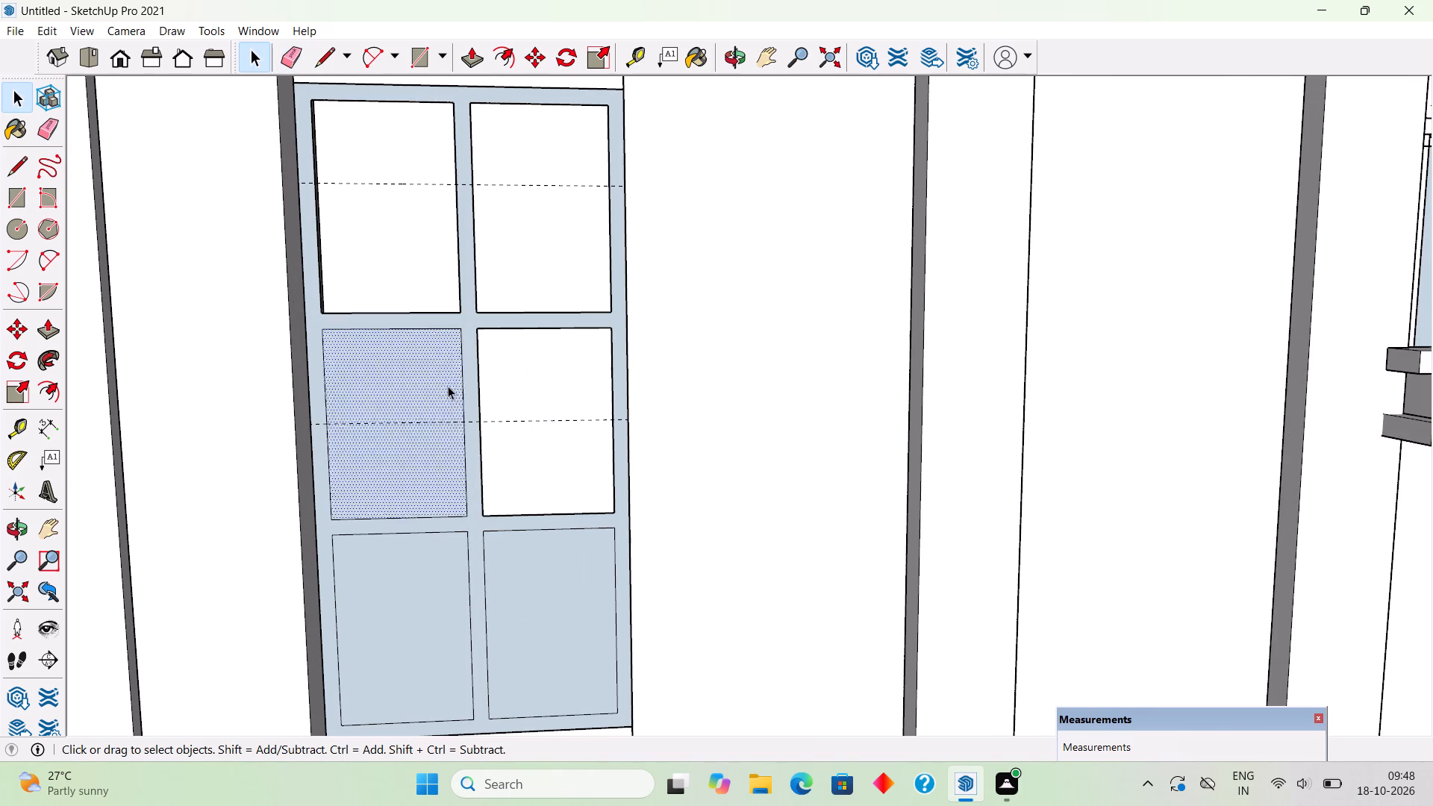
key("Delete")
left_click(570, 585)
key("Delete")
left_click(433, 598)
key("Delete")
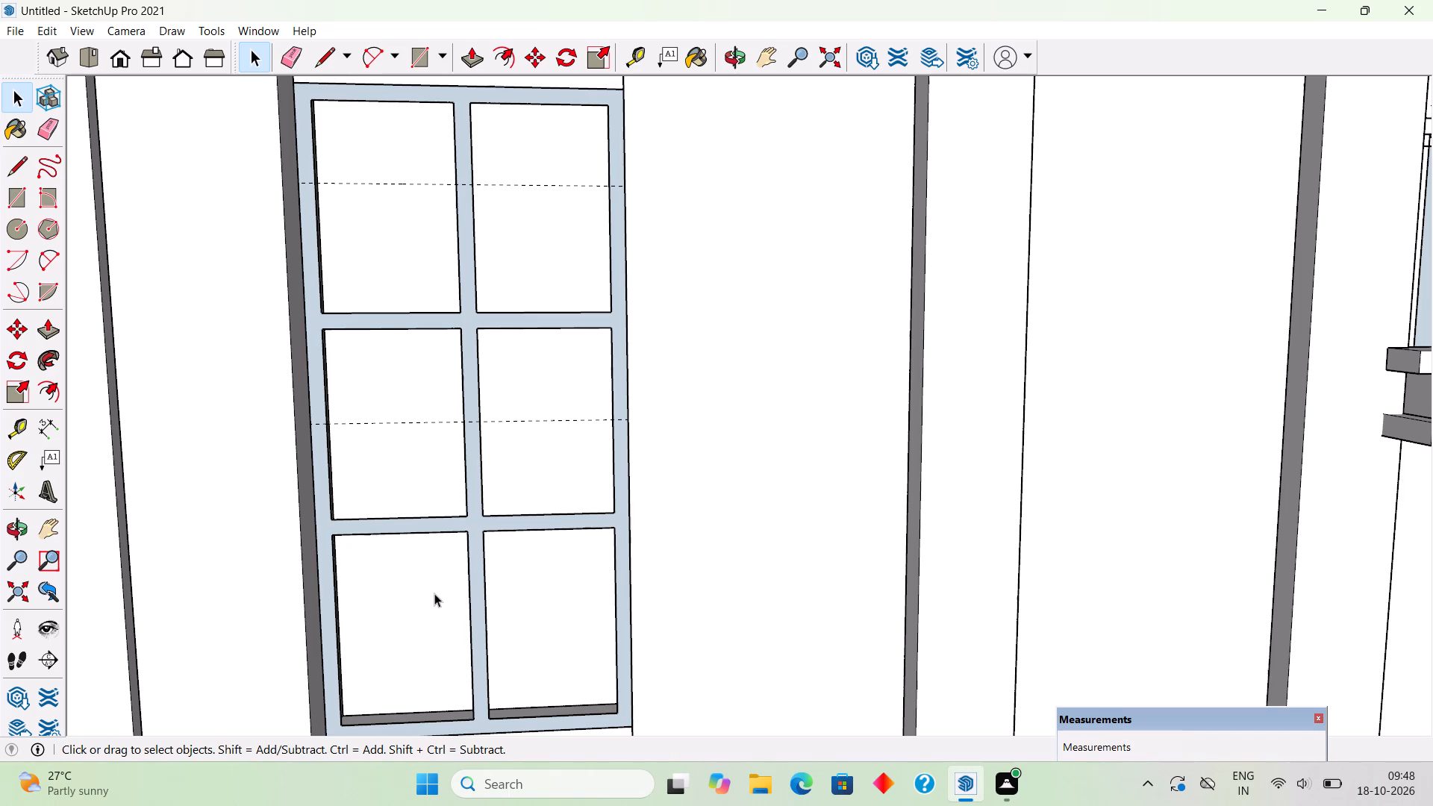
Push/Pull the window frame face outward 3".
key("p")
left_click(478, 575)
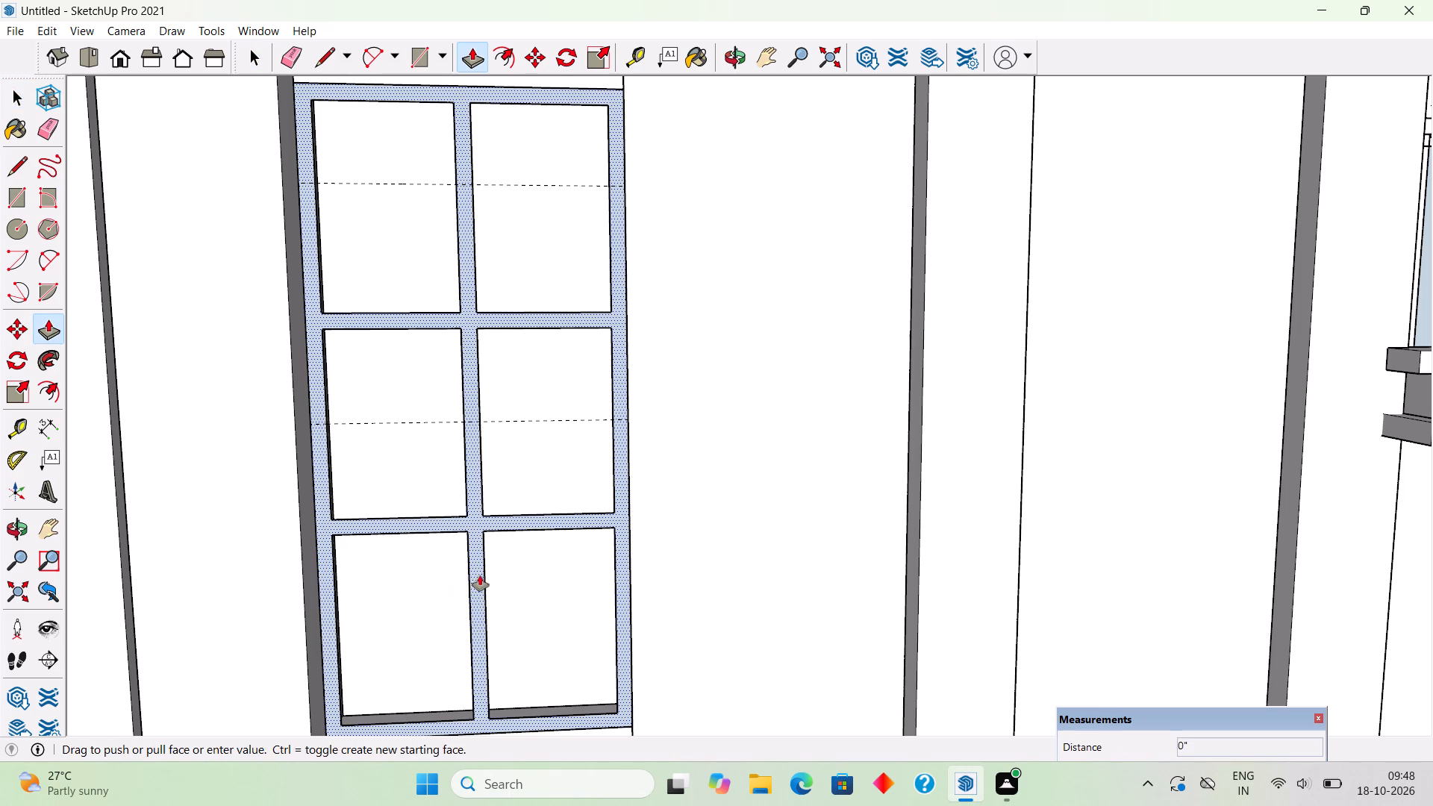
key("3")
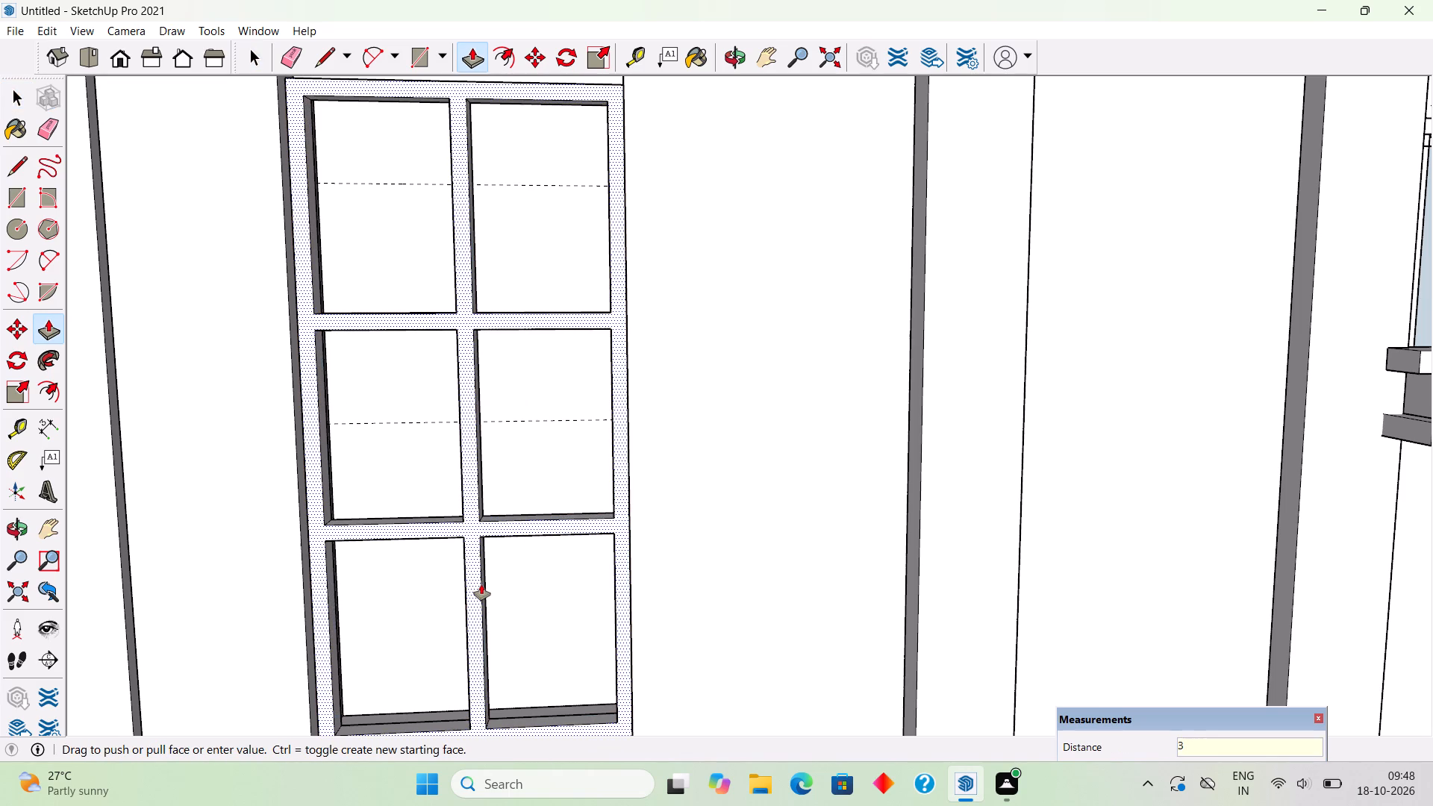
key("shift+quotedbl")
key("Return")
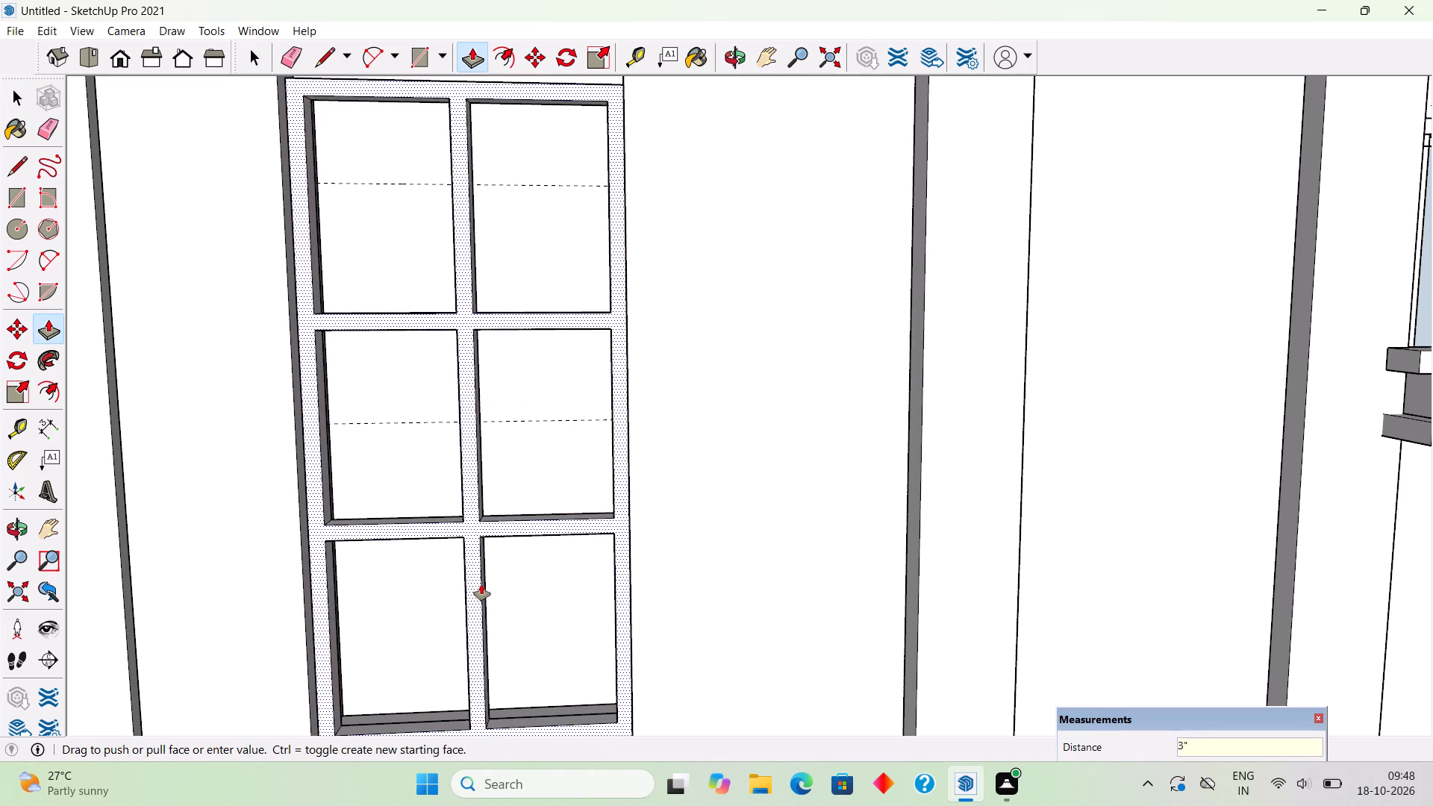
Make the whole extruded window frame a group.
key("space")
triple_click(478, 587)
right_click(478, 587)
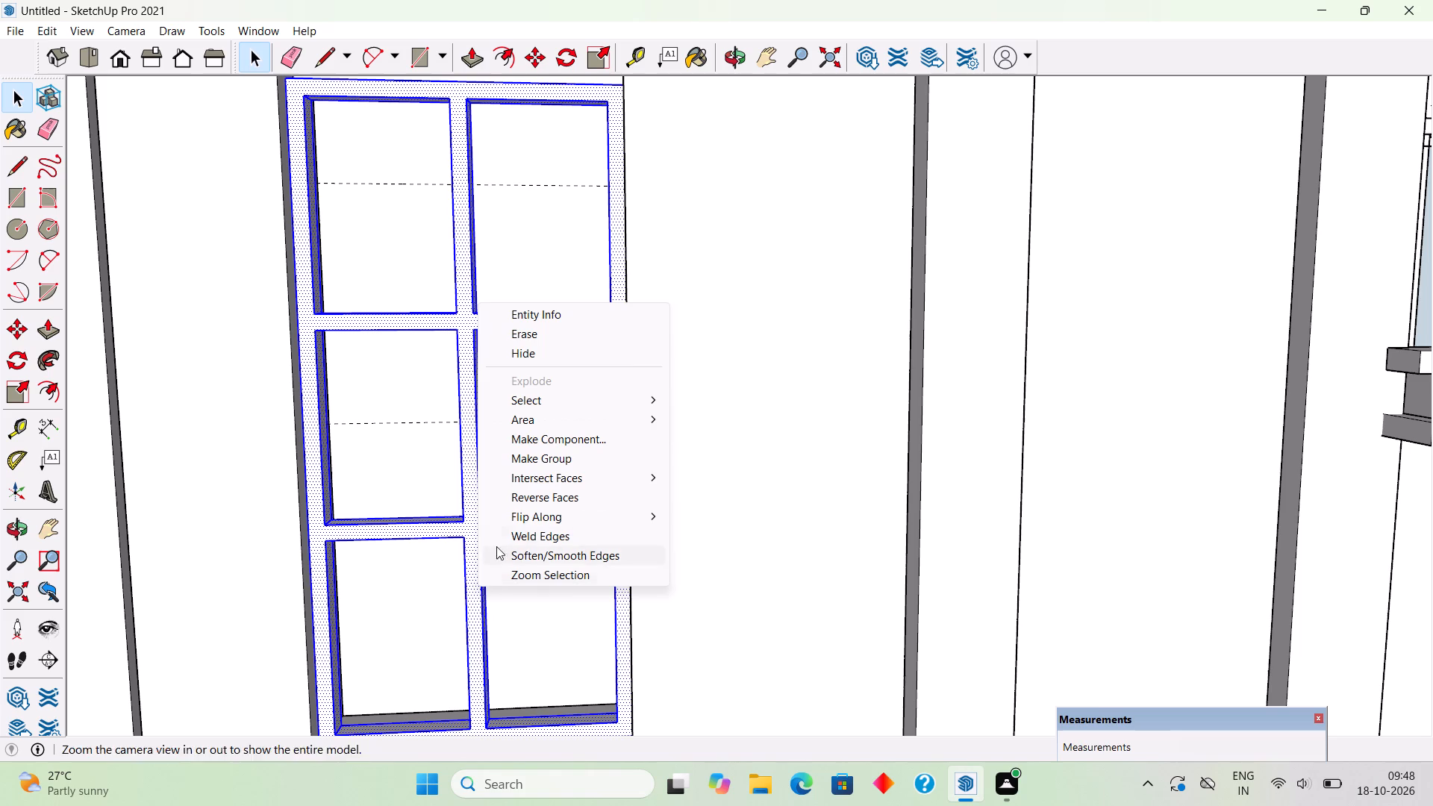
left_click(545, 456)
Move the window frame group 3" back into the tower recess from its bottom outer corner.
scroll(547, 443, "down", 5)
middle_click_drag(558, 593, 622, 668)
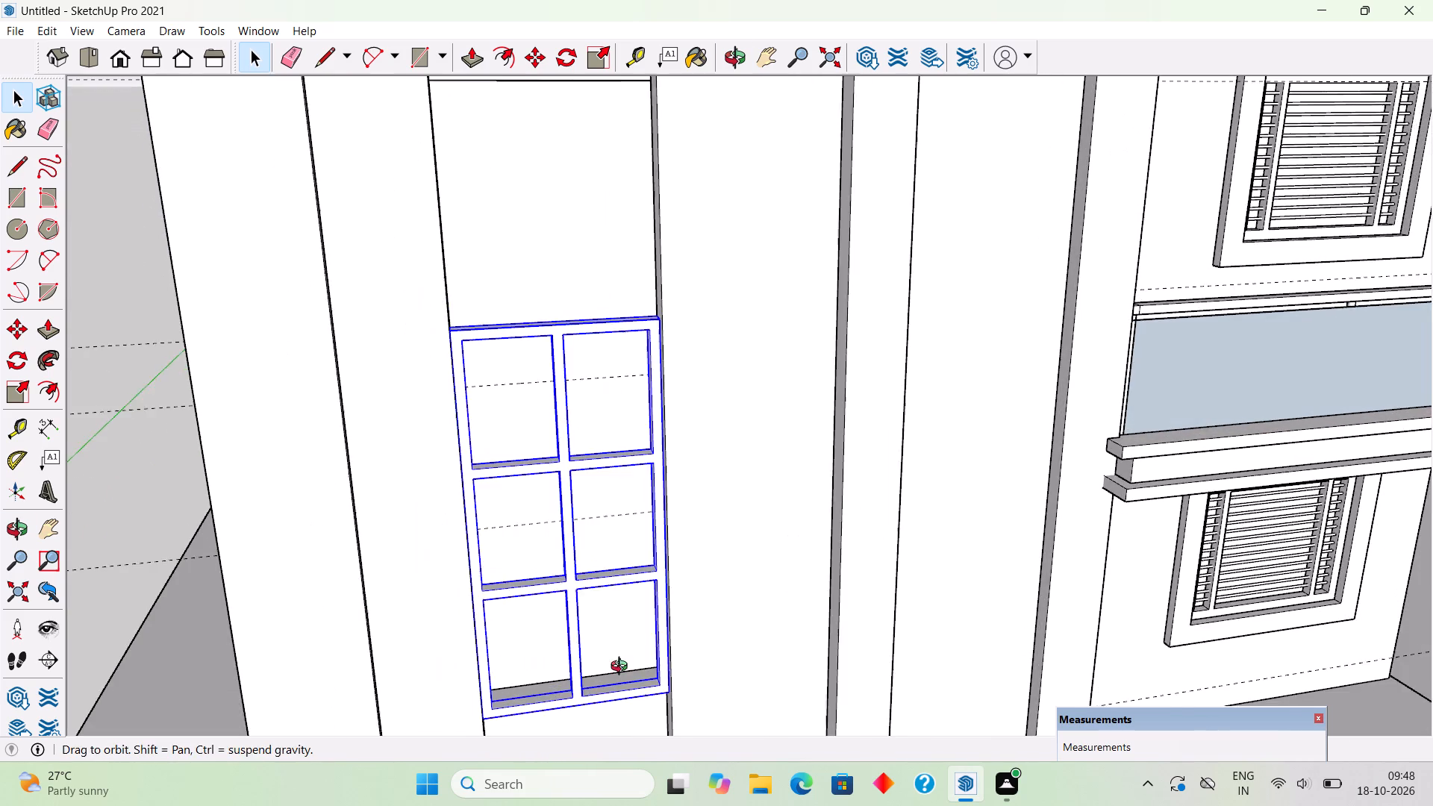
middle_click_drag(622, 668, 625, 668)
scroll(627, 714, "up", 2)
scroll(633, 463, "down", 5)
scroll(623, 667, "up", 8)
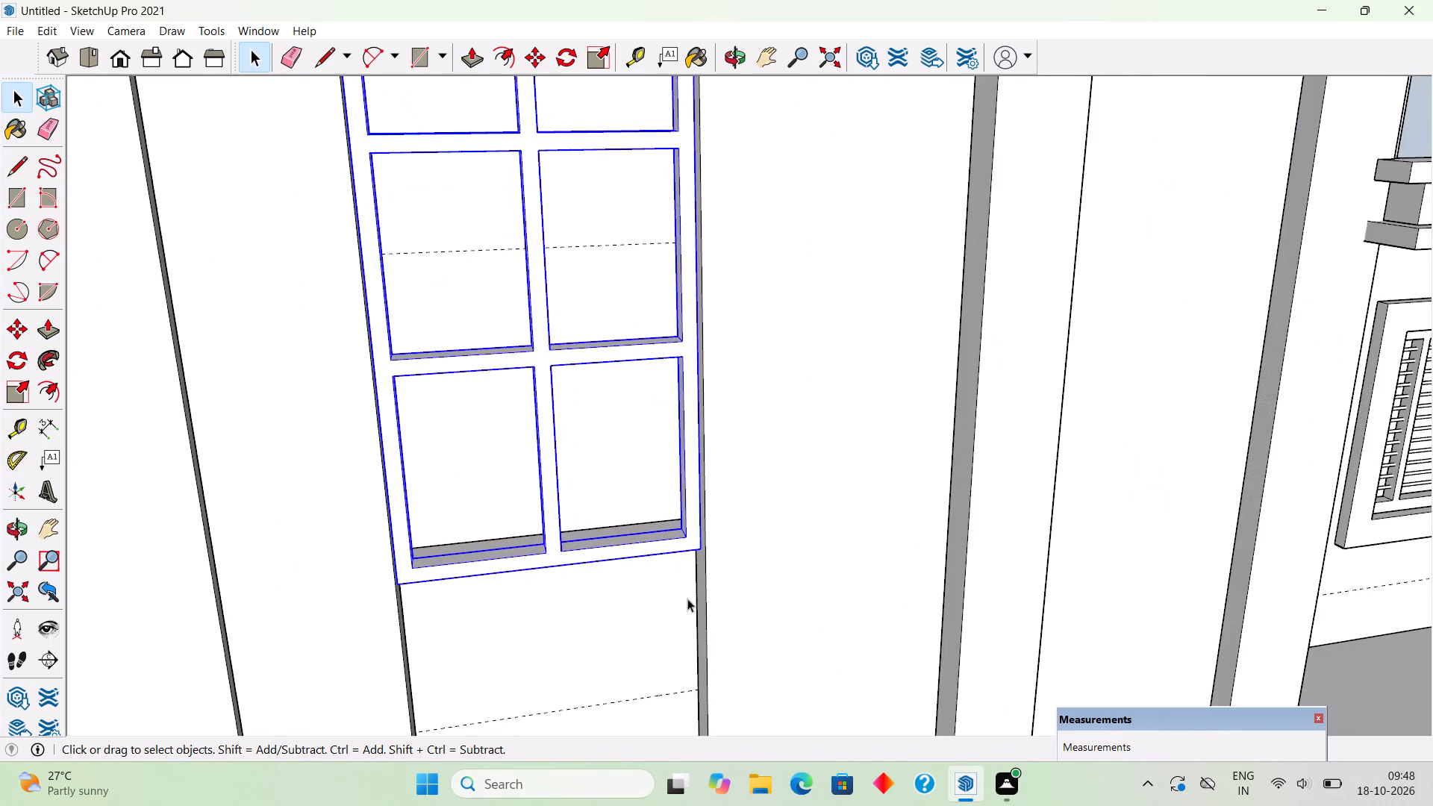
scroll(687, 599, "up", 5)
key("m")
left_click(708, 511)
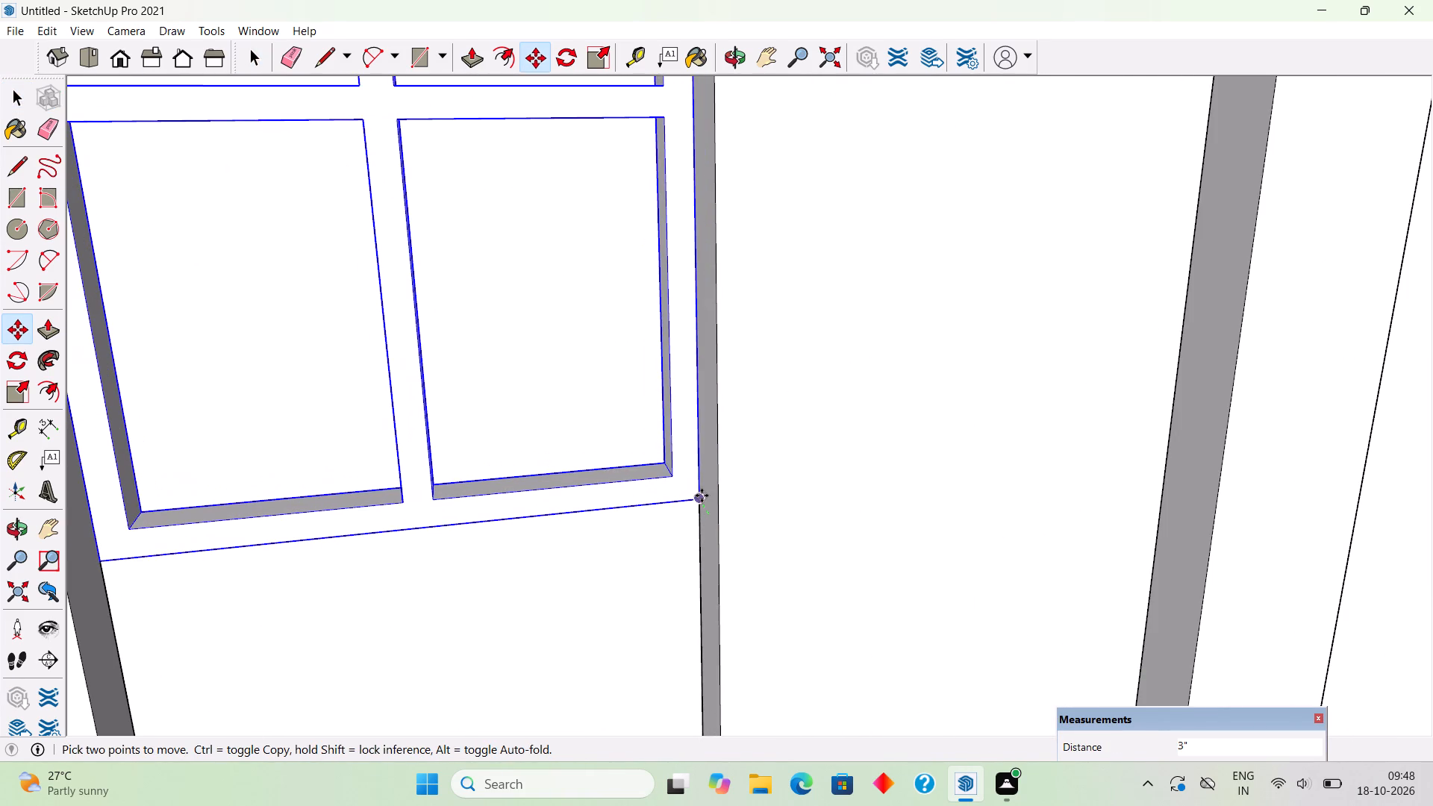
left_click(702, 495)
key("space")
Delete the old glass panel and its surrounding frame from the tower's upper window opening.
scroll(714, 500, "down", 15)
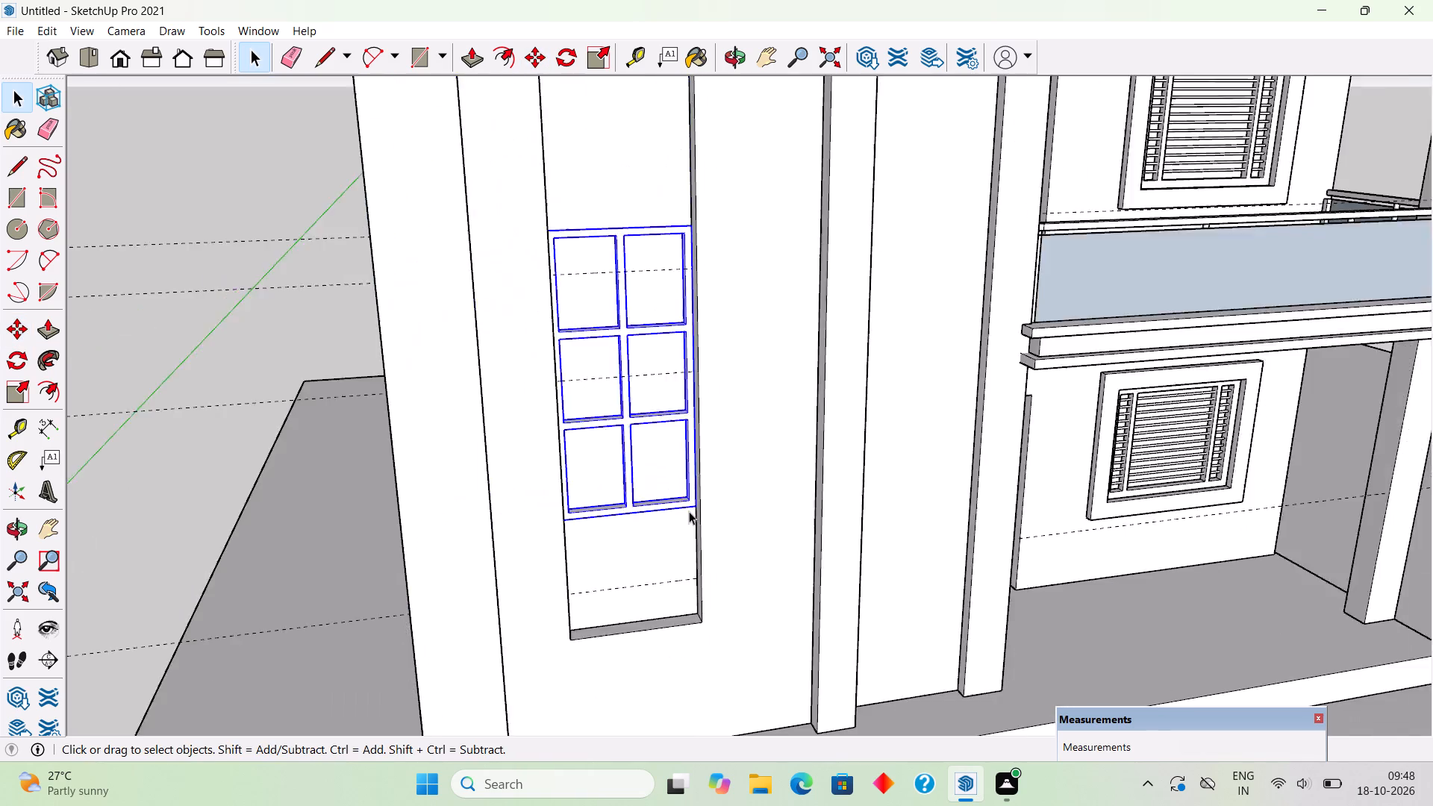
scroll(689, 511, "down", 7)
double_click(643, 231)
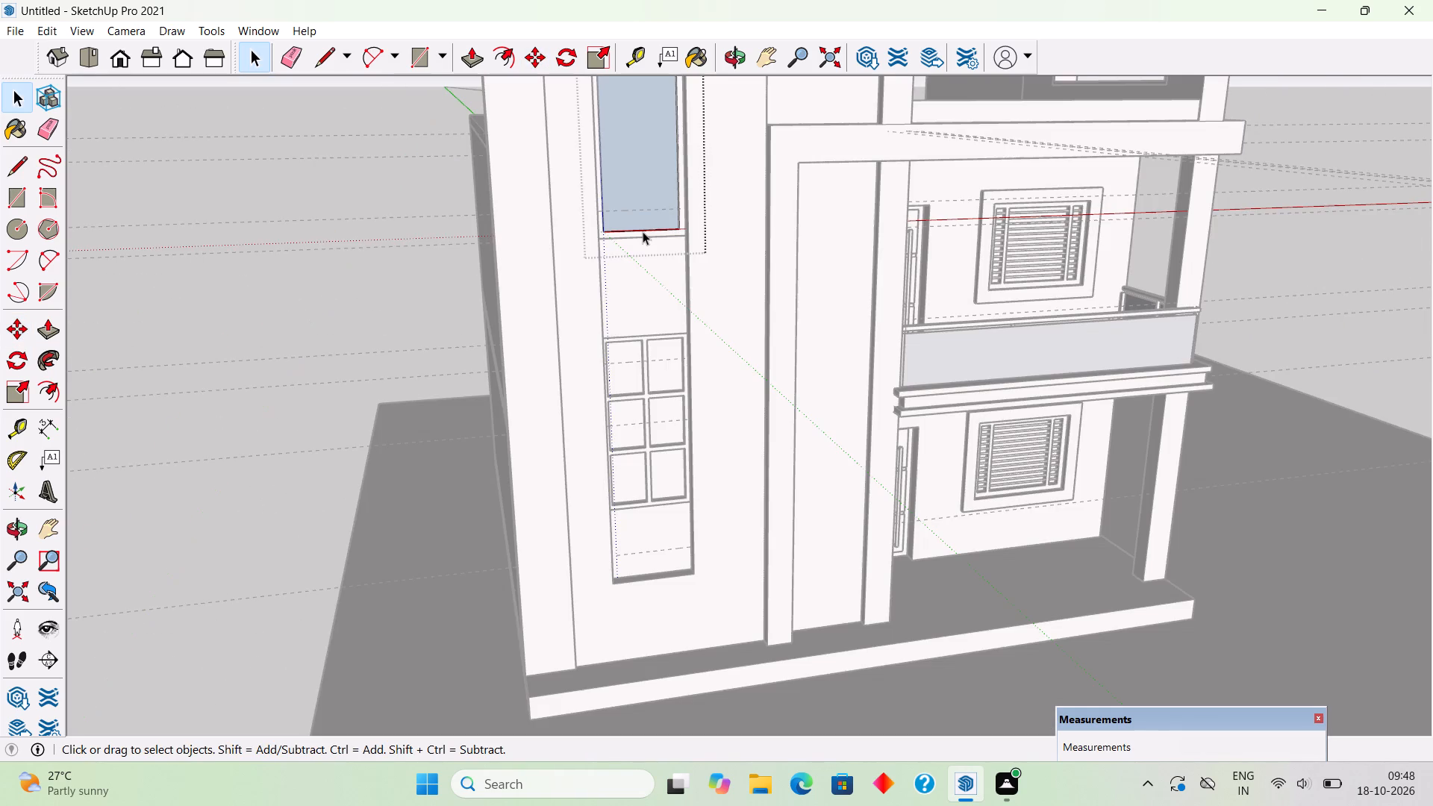
left_click(422, 170)
left_click(620, 165)
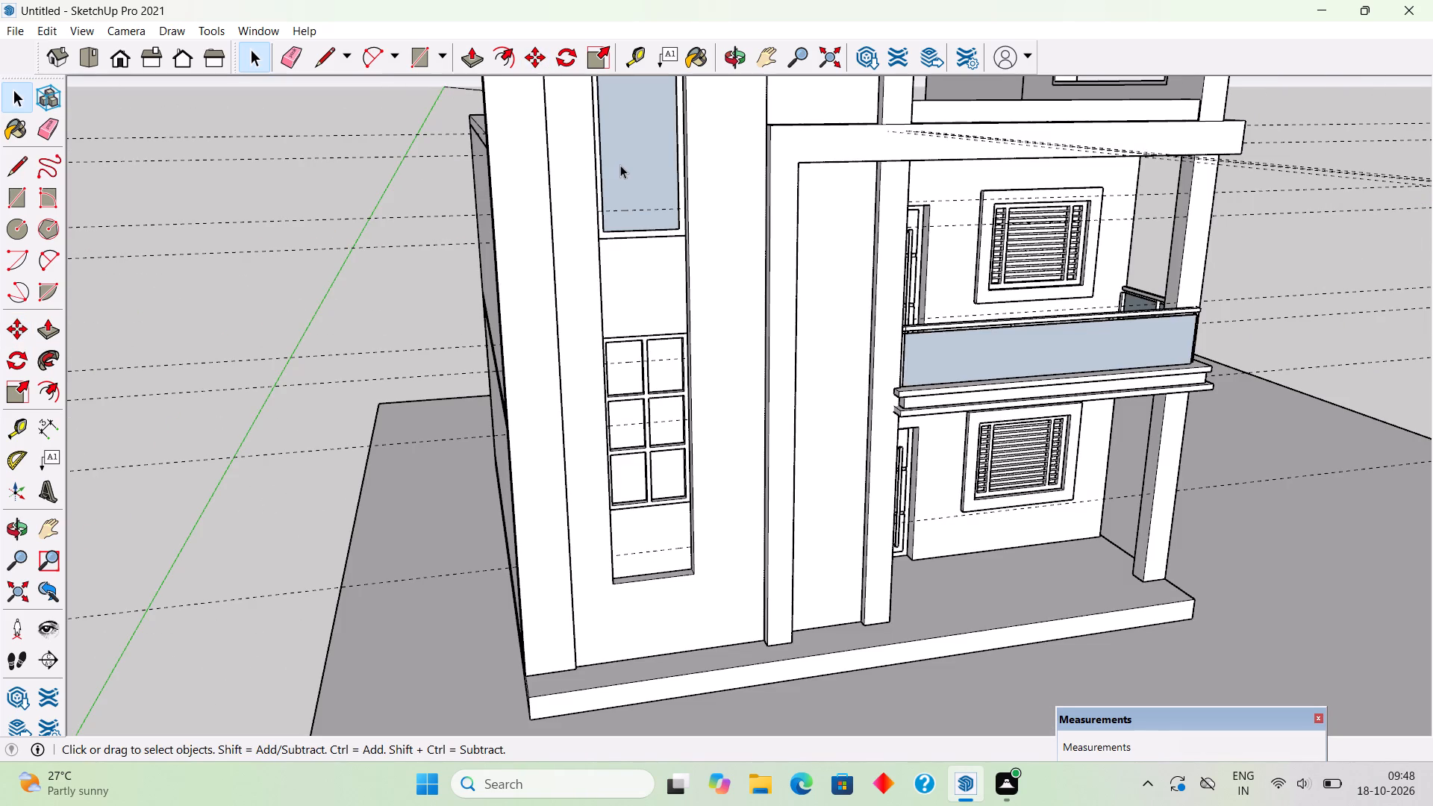
key("Delete")
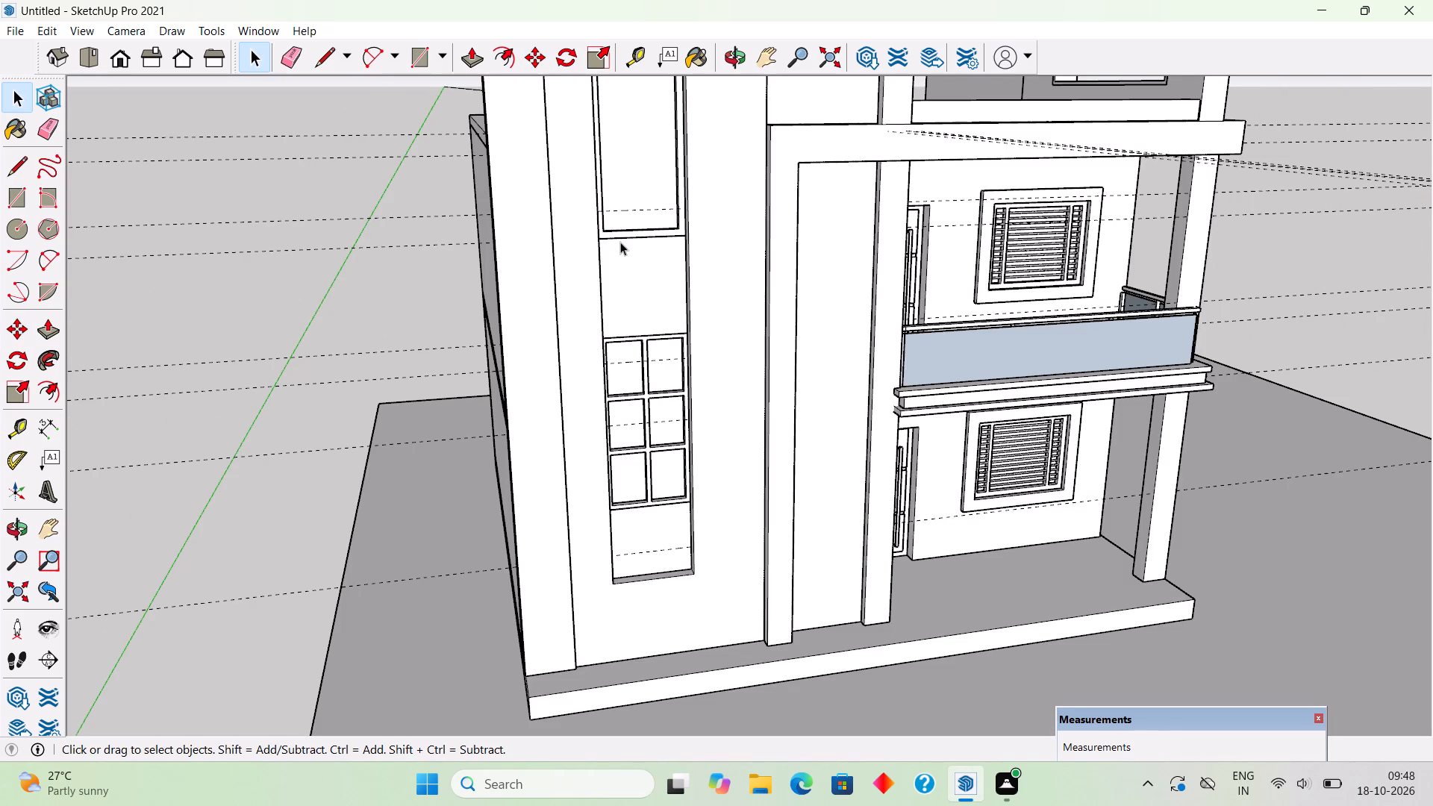
left_click(620, 233)
key("Delete")
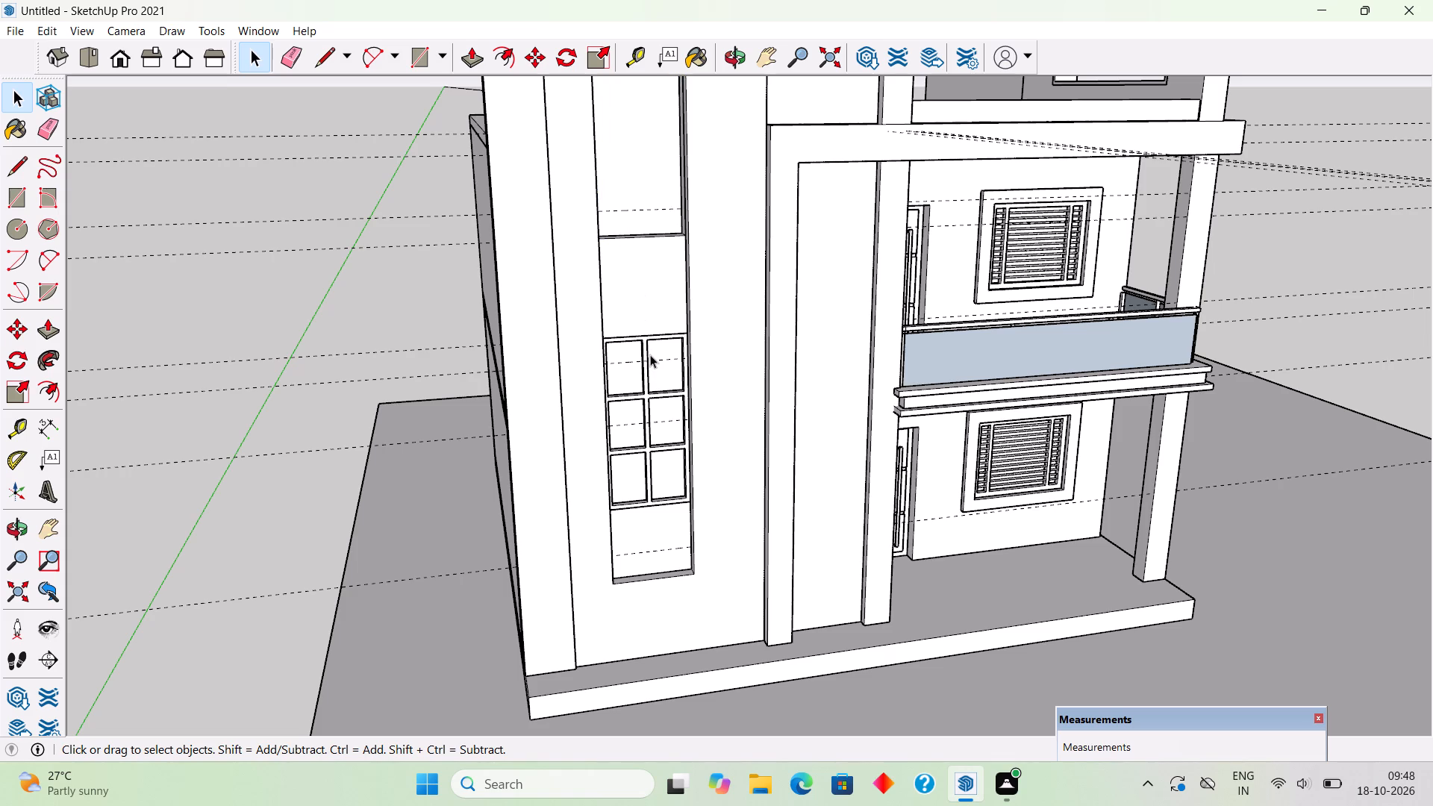
Copy the lower window frame group up 10' 9" from its bottom corner to the bottom corner of the tower's upper window opening.
scroll(687, 310, "up", 5)
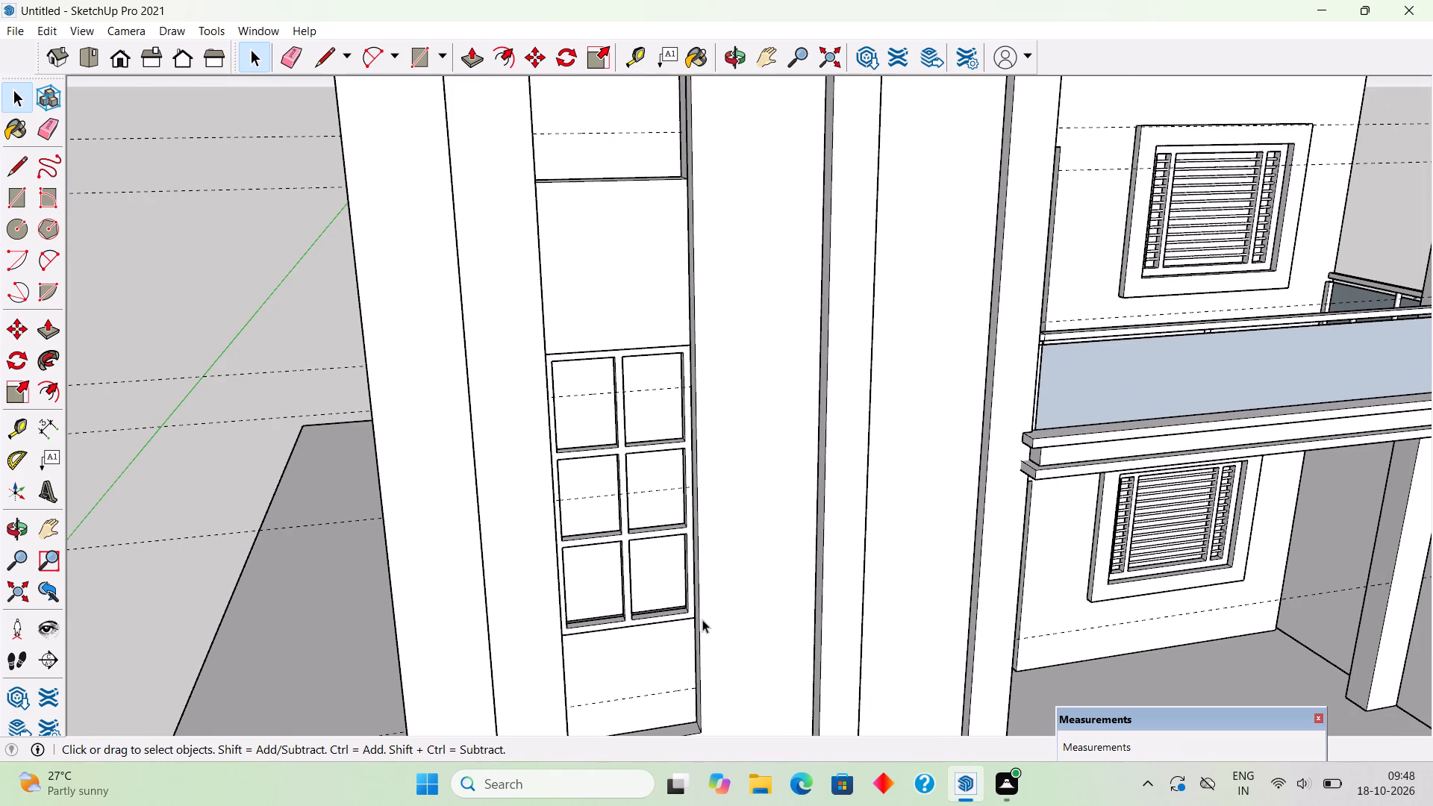
key("m")
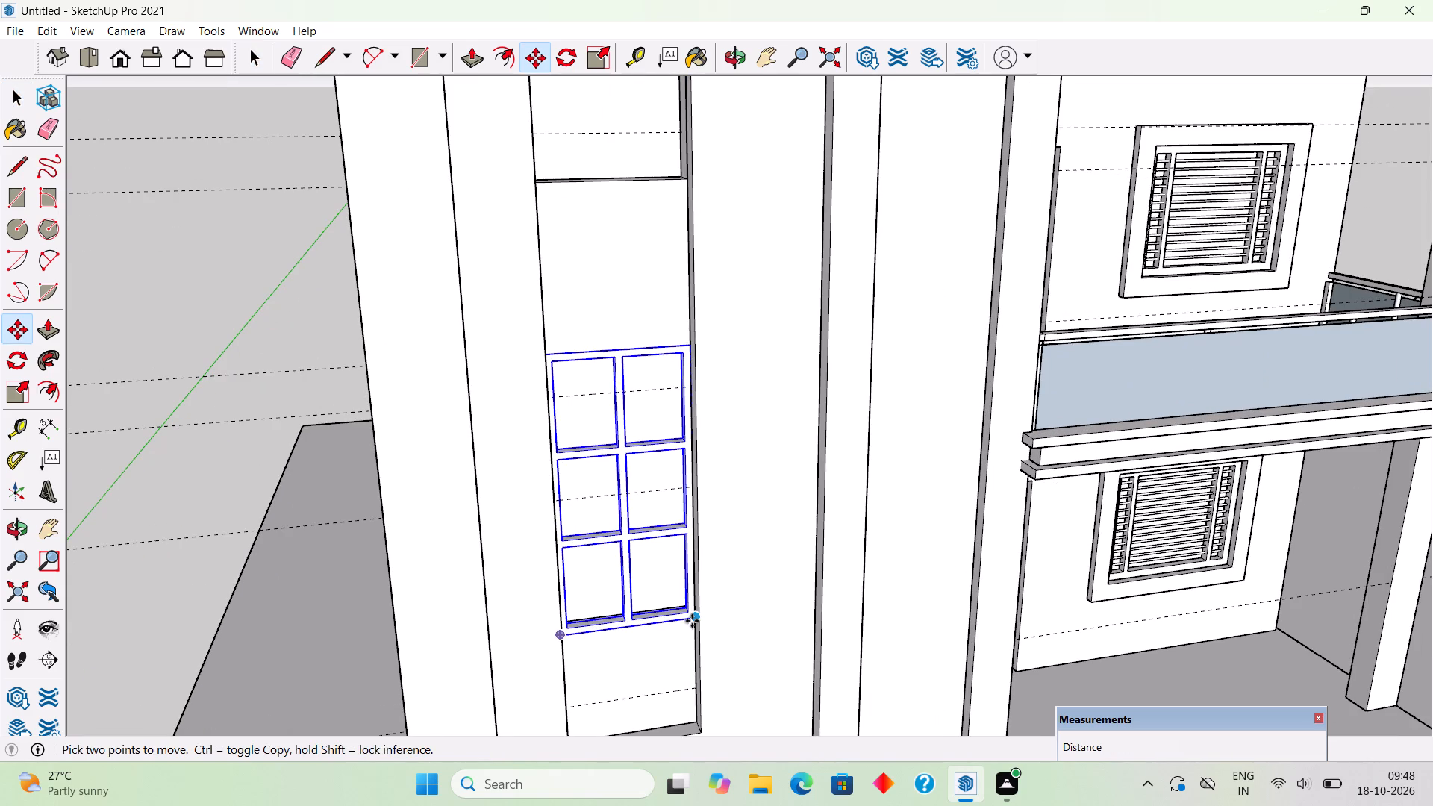
left_click(692, 621)
scroll(658, 428, "down", 8)
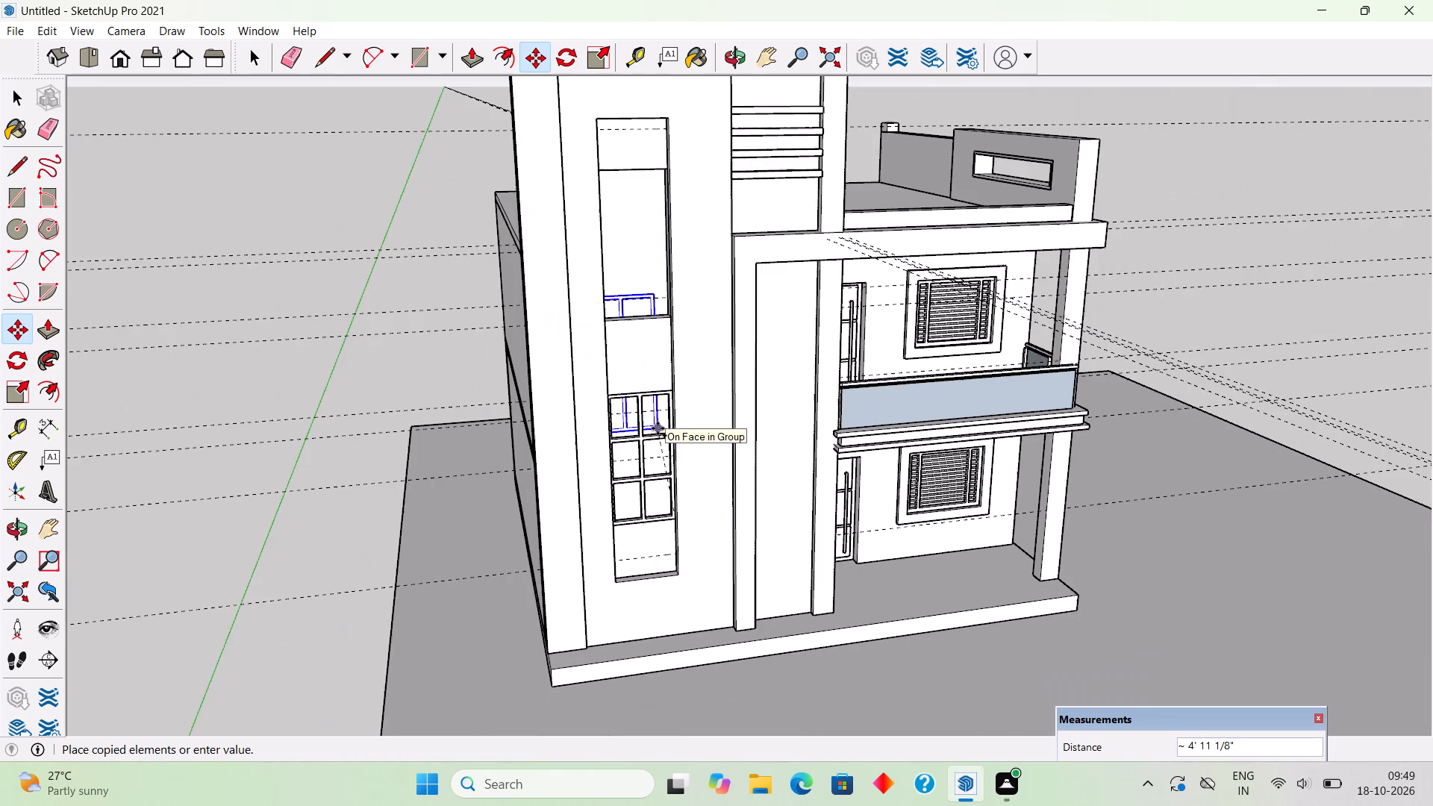
scroll(674, 319, "up", 8)
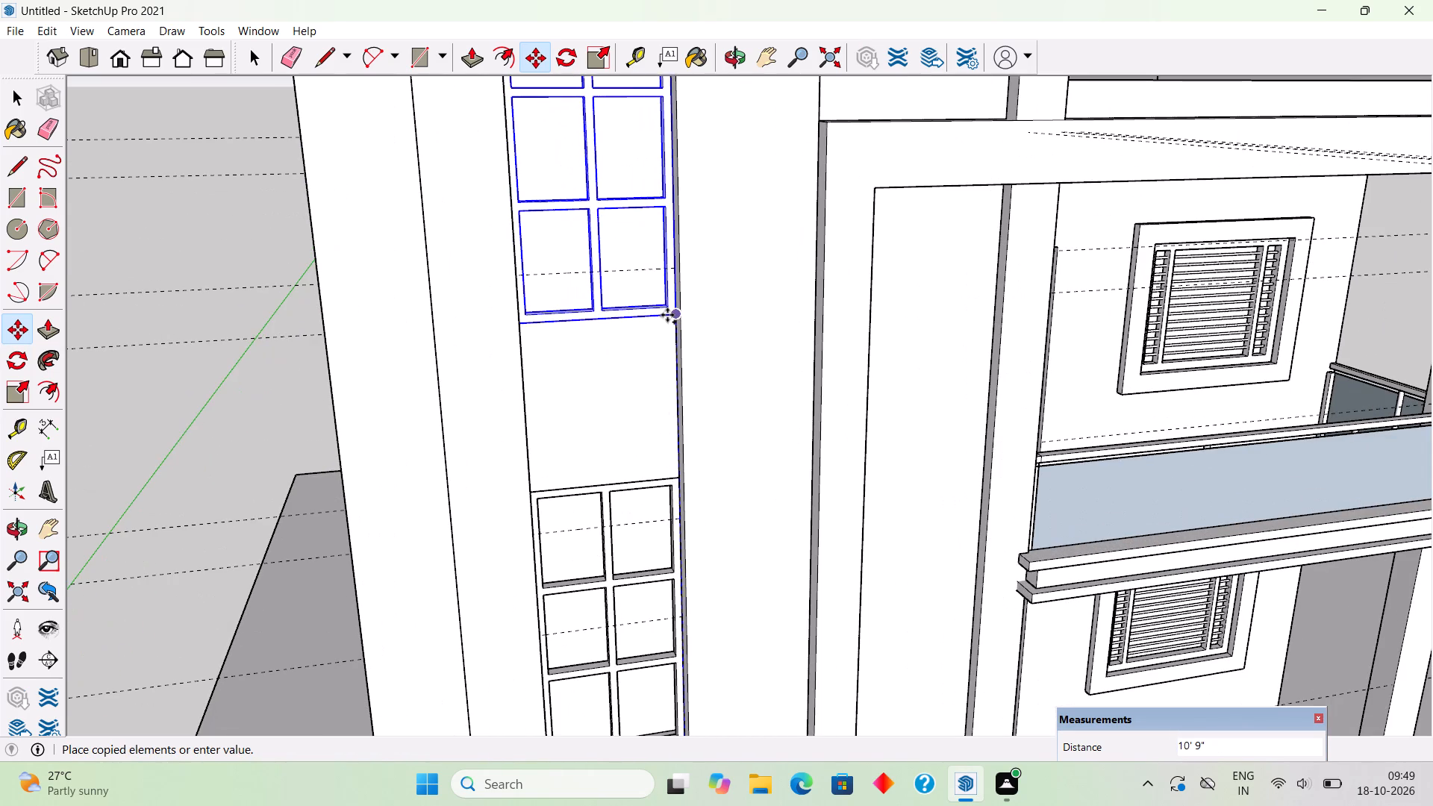
left_click(667, 315)
key("space")
Move the copied frame up 2" from its top corner to meet the top edge of the upper opening.
scroll(667, 315, "down", 5)
scroll(696, 240, "down", 1)
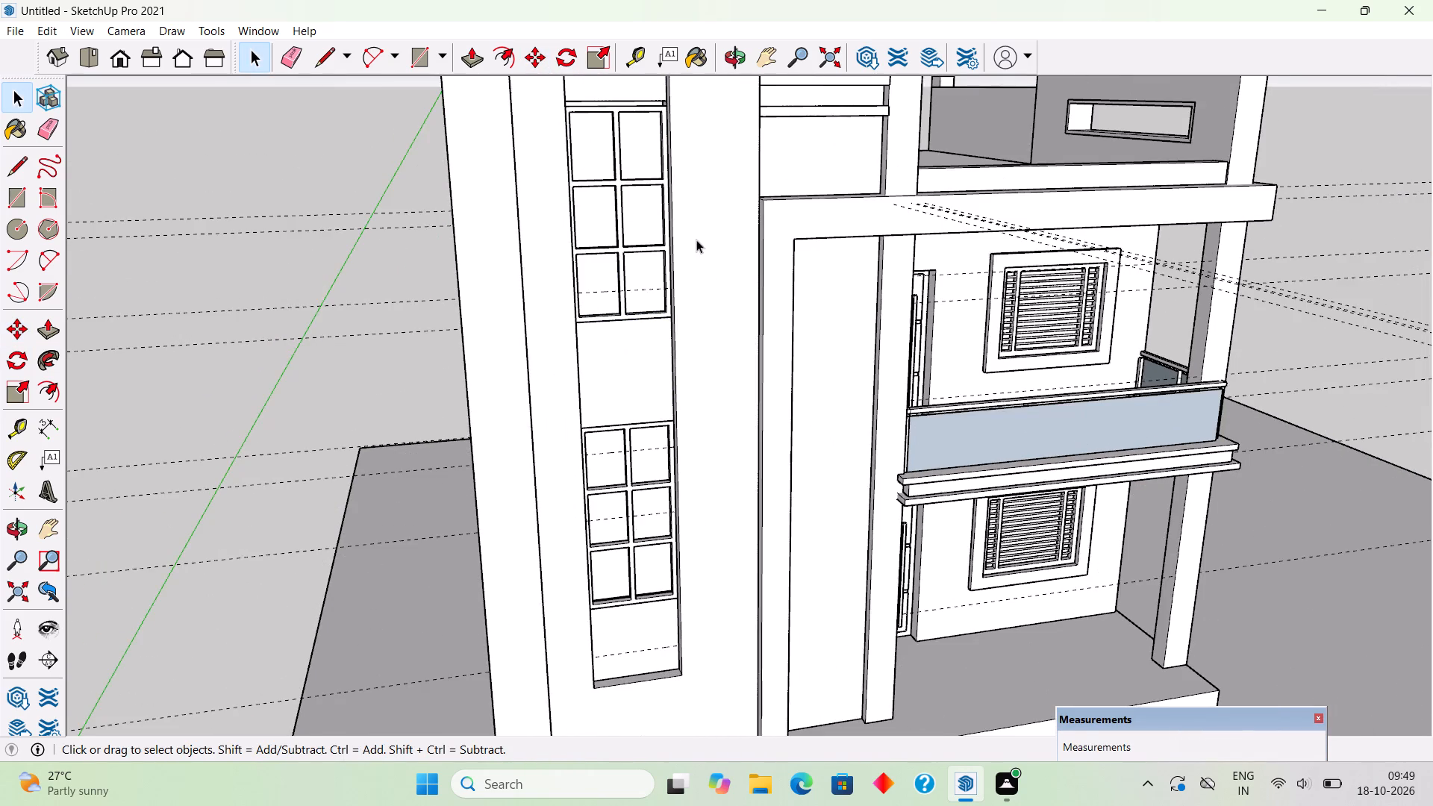
scroll(711, 81, "up", 1)
middle_click_drag(689, 105, 682, 179)
scroll(624, 206, "up", 7)
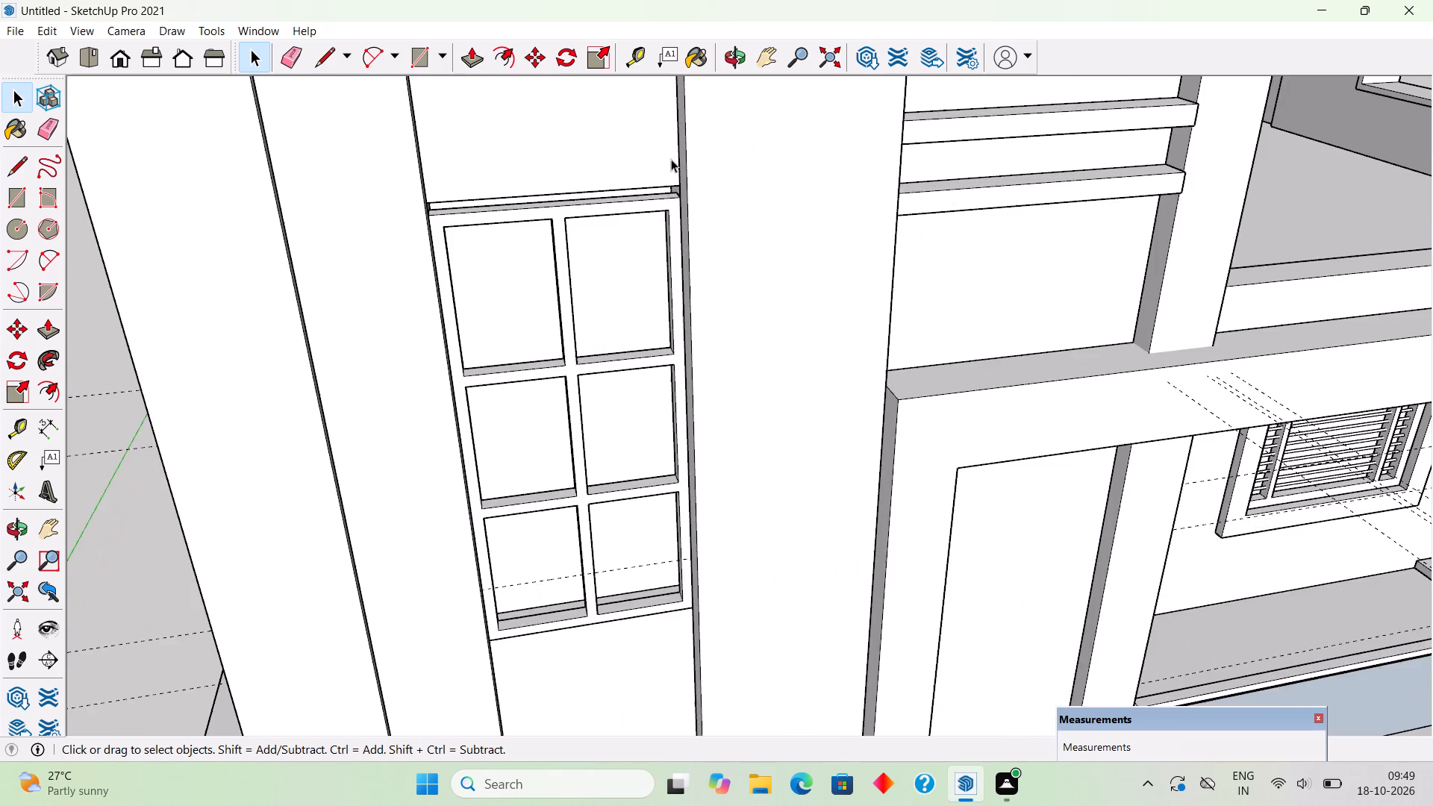
scroll(671, 159, "up", 8)
left_click(676, 212)
scroll(689, 187, "up", 6)
middle_click_drag(696, 184, 730, 201)
key("m")
left_click(705, 231)
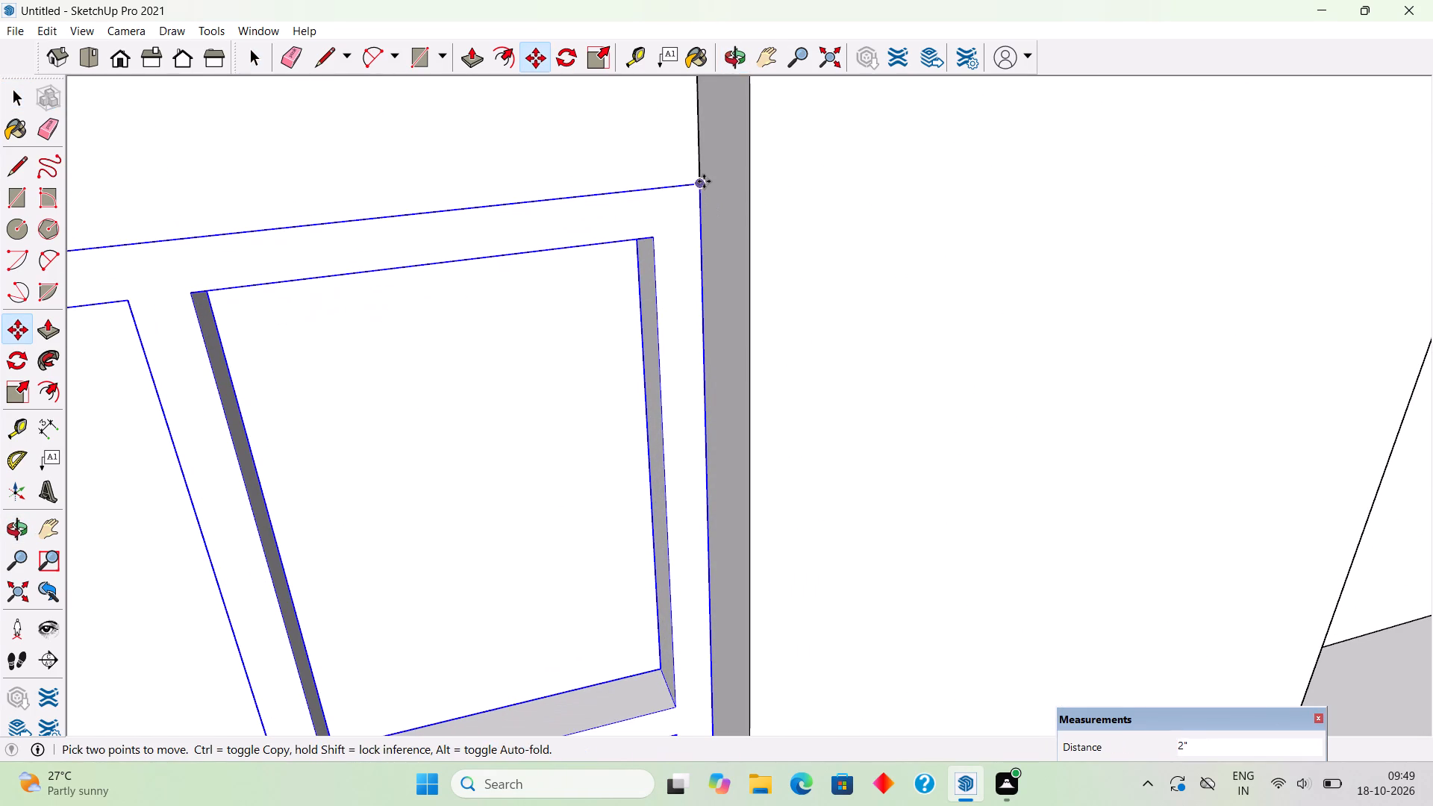
left_click(704, 181)
Inside the tower wall group, Push/Pull the upper opening's sill face up 1 9/16" to the frame's underside.
scroll(704, 181, "up", 1)
scroll(704, 181, "down", 19)
middle_click_drag(689, 424, 675, 346)
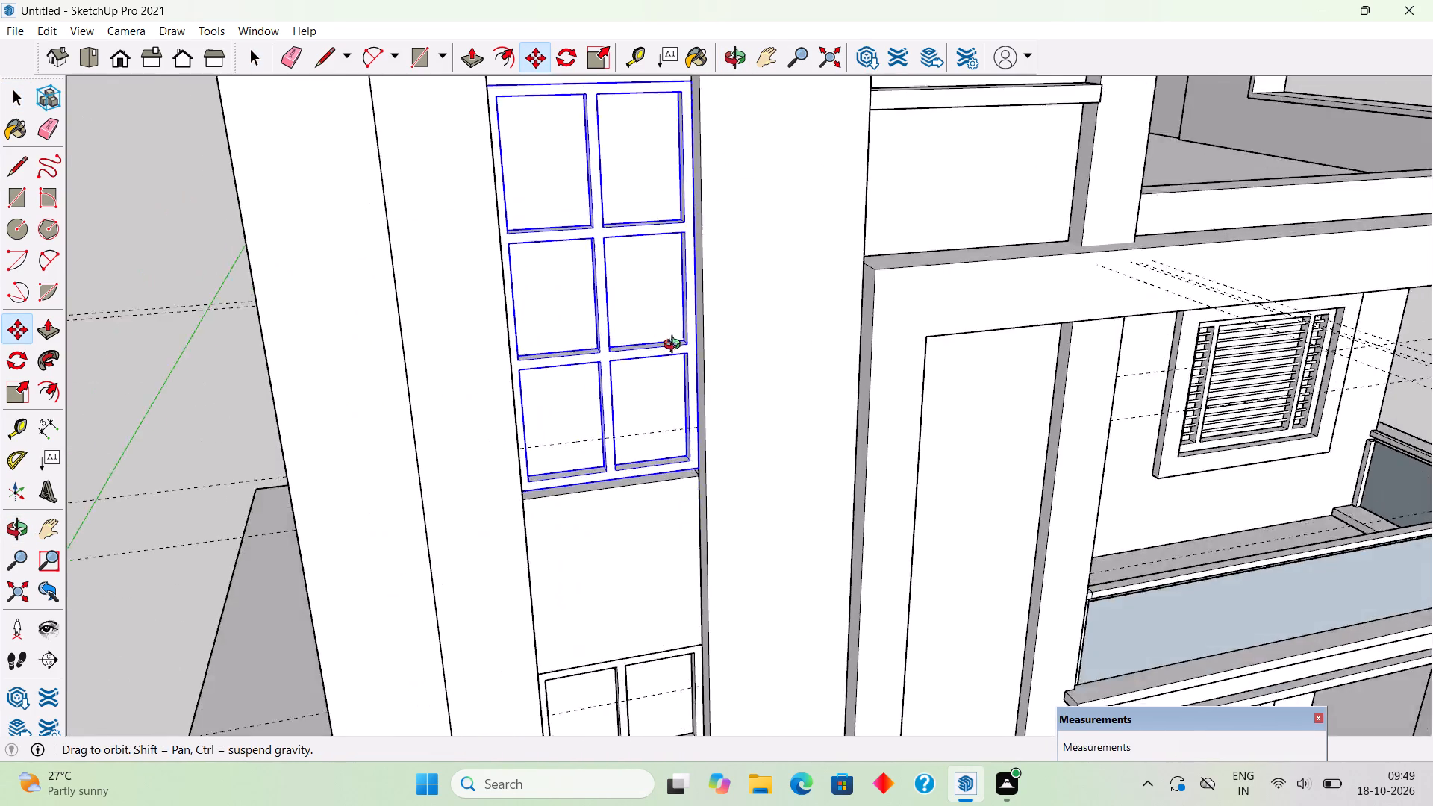
middle_click_drag(675, 346, 661, 259)
scroll(649, 354, "up", 4)
middle_click_drag(650, 357, 595, 393)
scroll(587, 375, "up", 4)
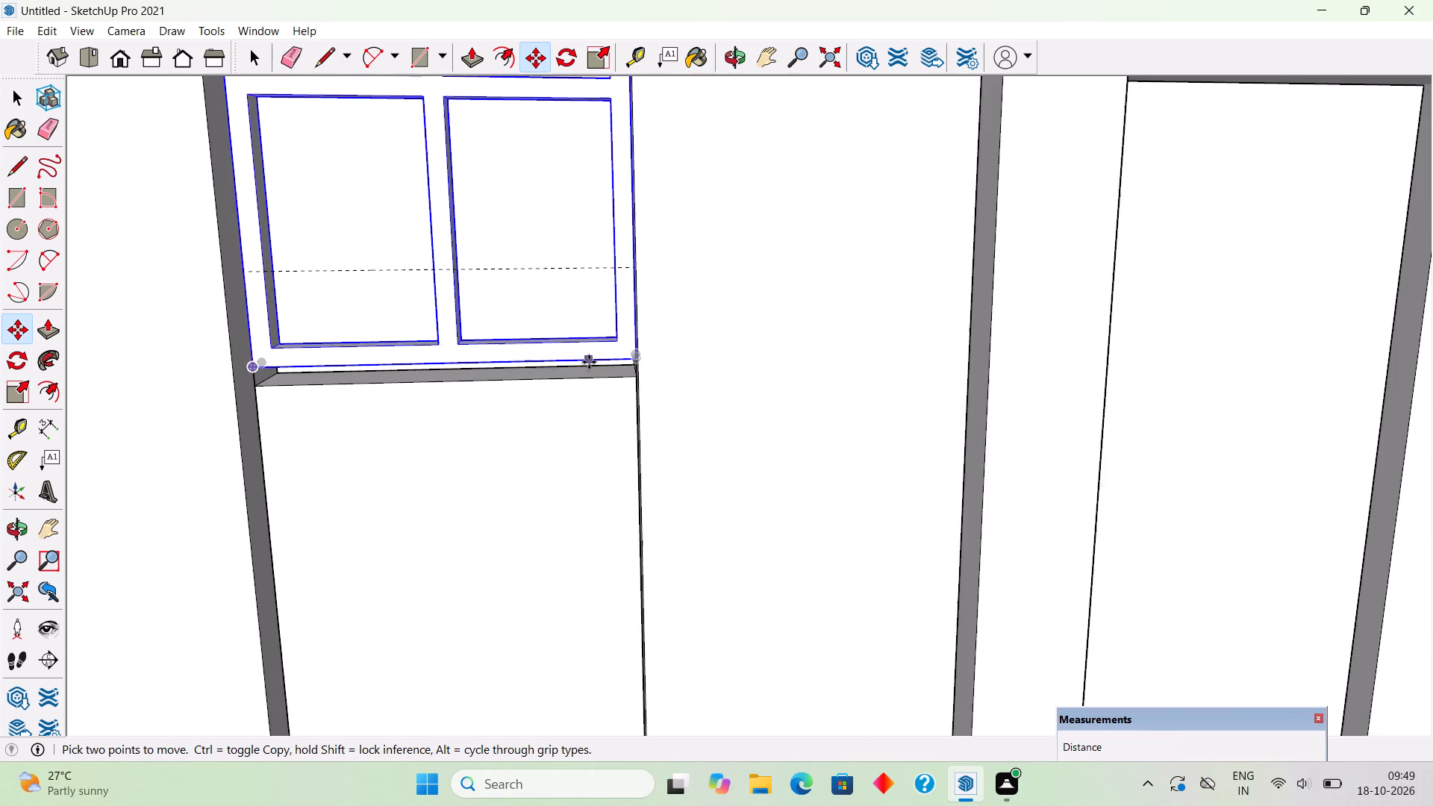
key("space")
double_click(597, 372)
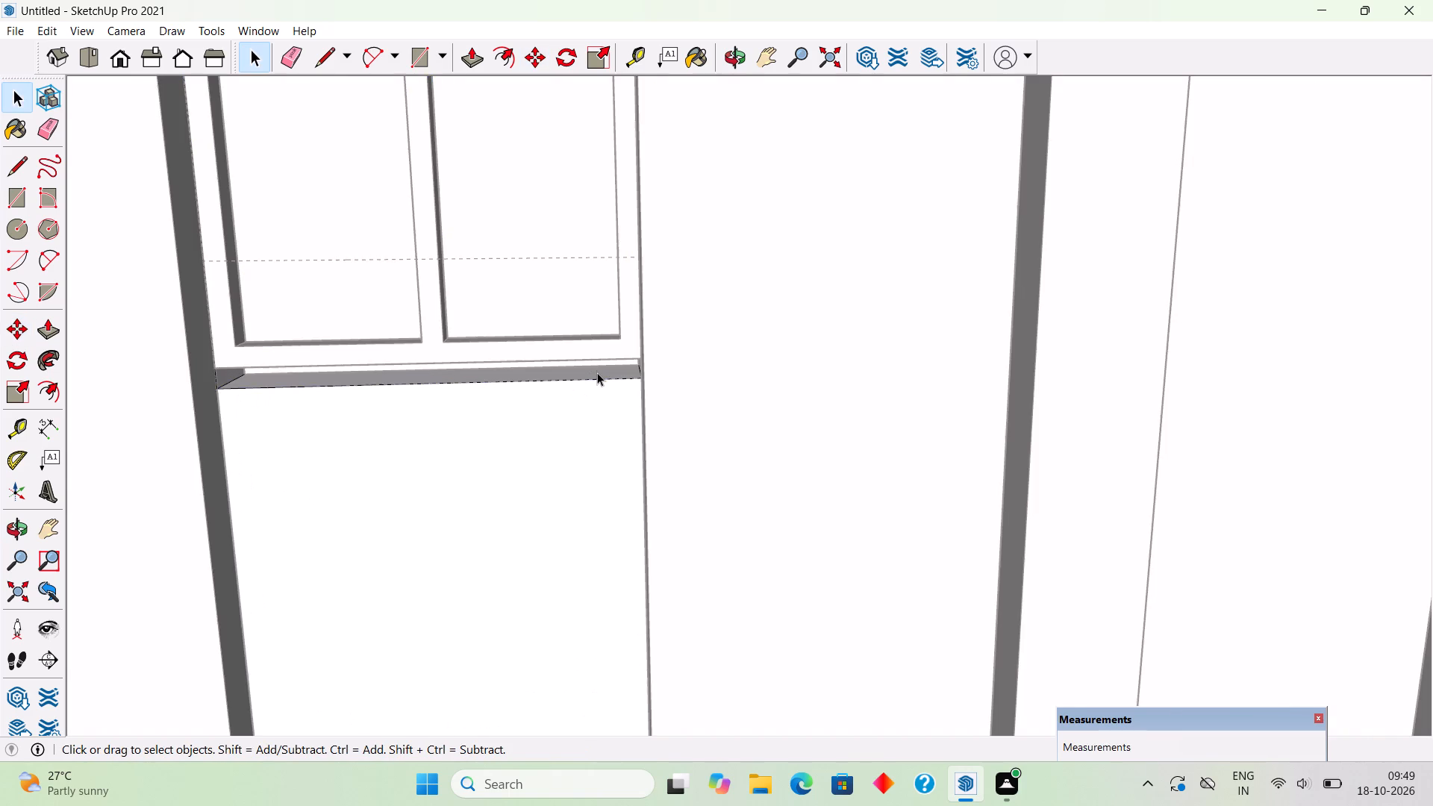
left_click(597, 372)
key("p")
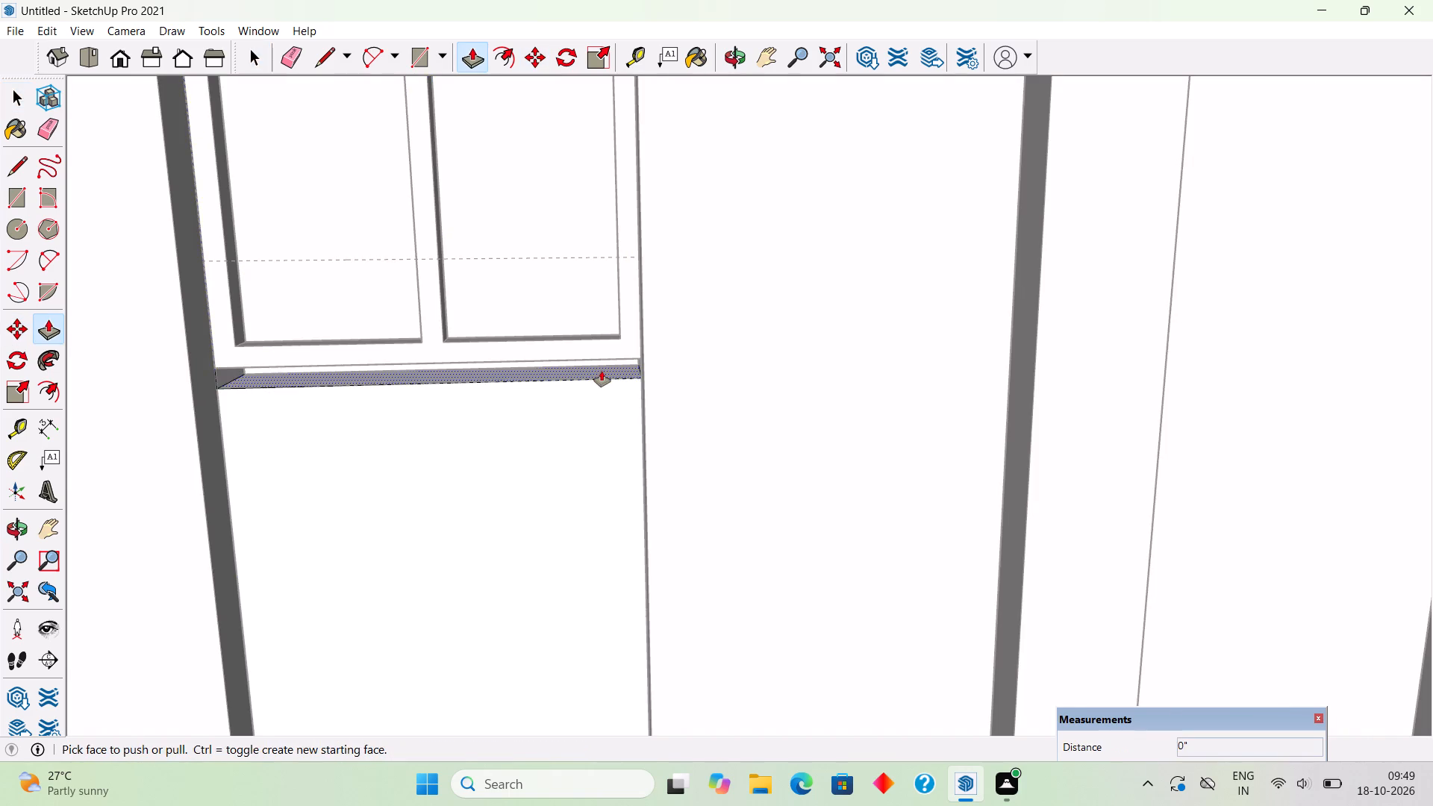
left_click(602, 371)
left_click(639, 355)
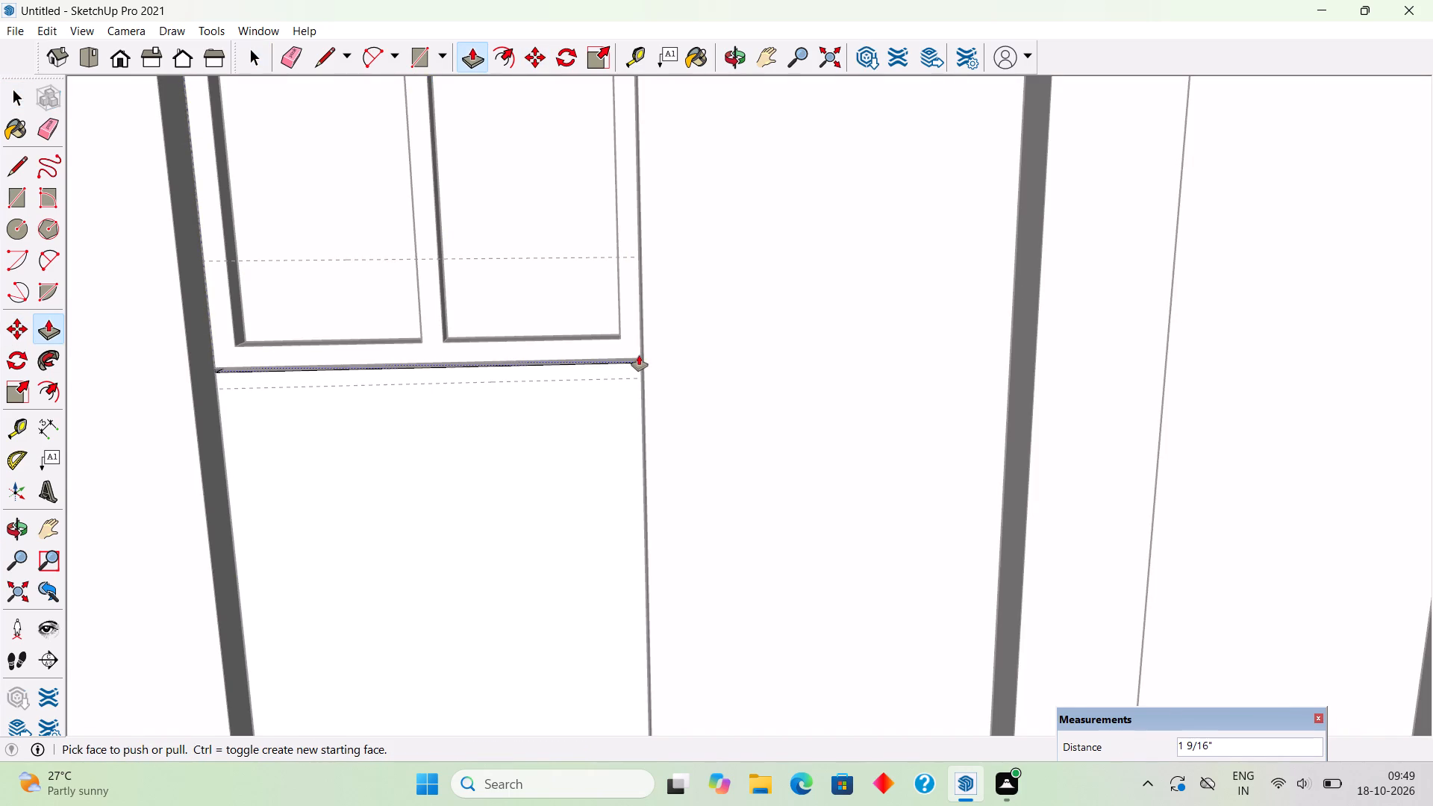
scroll(614, 356, "up", 3)
middle_click_drag(614, 362, 606, 421)
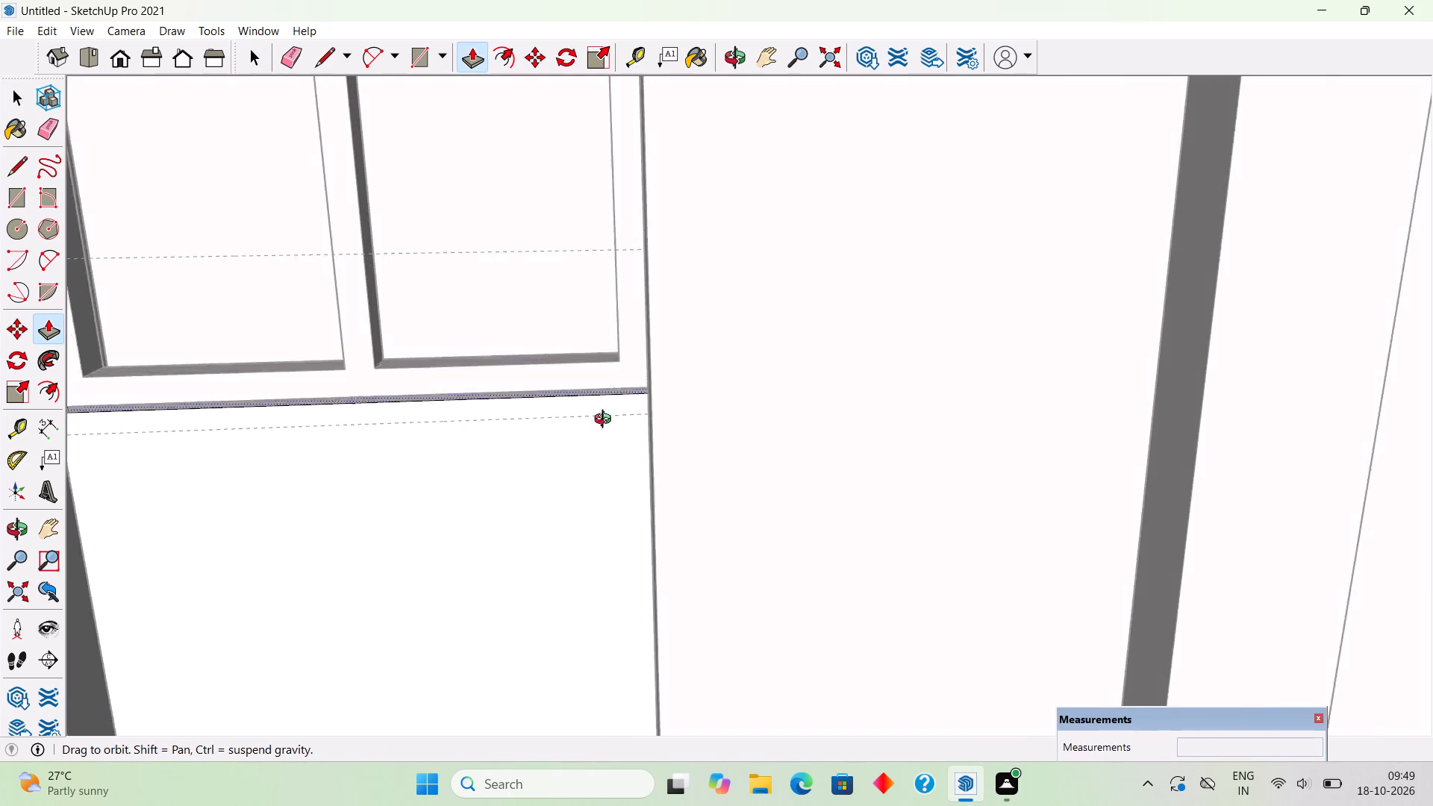
middle_click_drag(606, 421, 598, 488)
key("space")
scroll(599, 475, "down", 19)
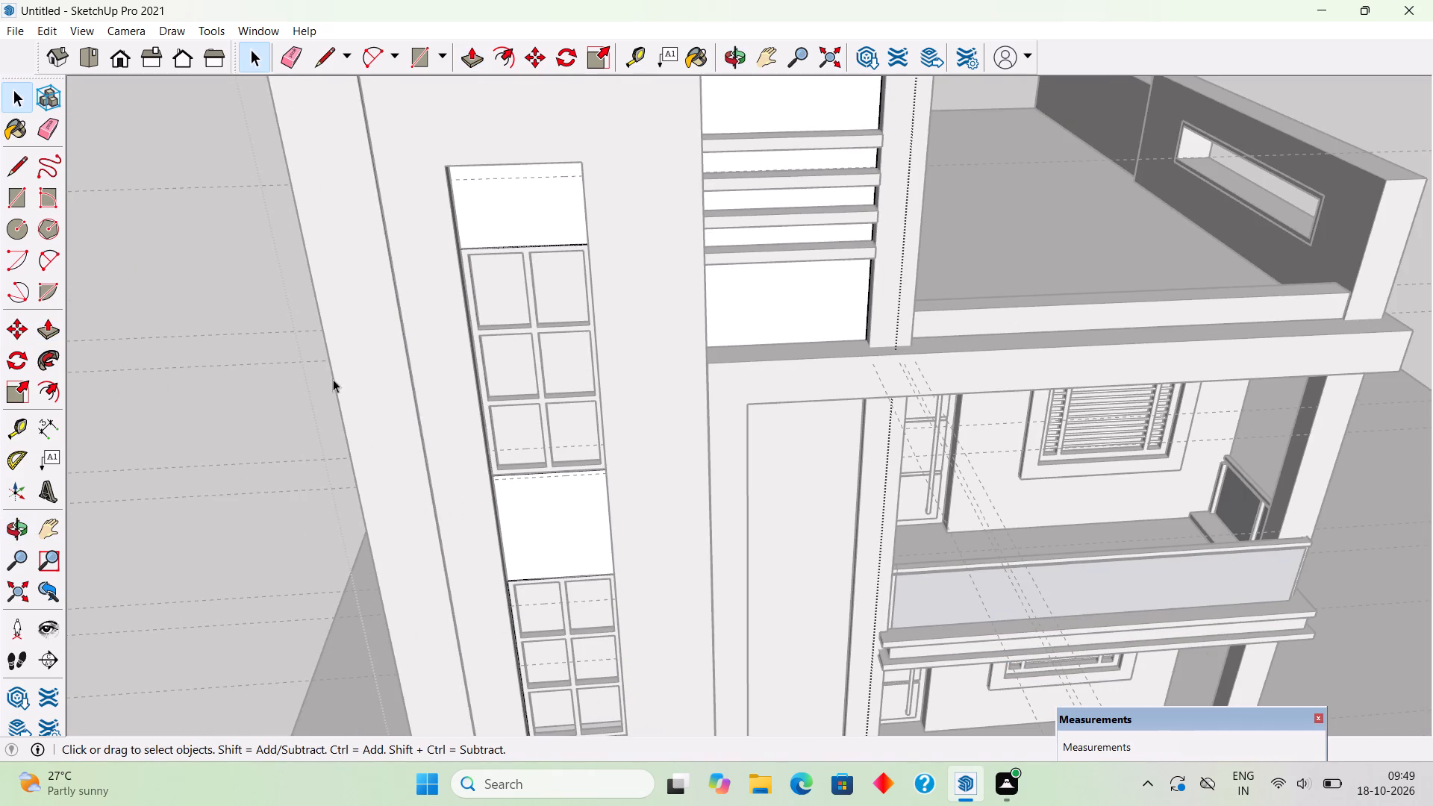
left_click(241, 291)
Draw six glass rectangles, each 1' 5" wide, filling the panes of the upper window frame corner to corner.
middle_click_drag(518, 466, 552, 391)
key("r")
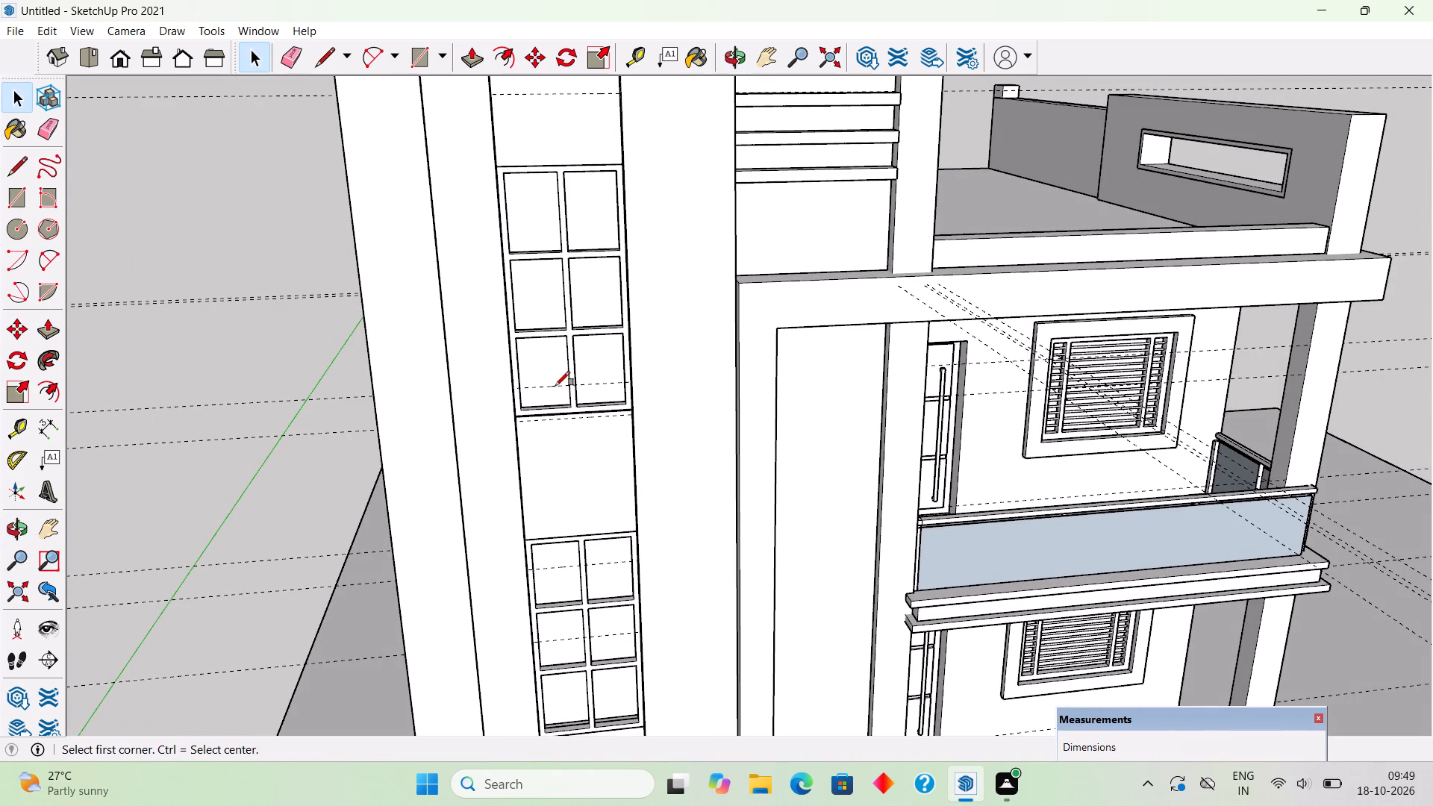
left_click(505, 174)
left_click(560, 245)
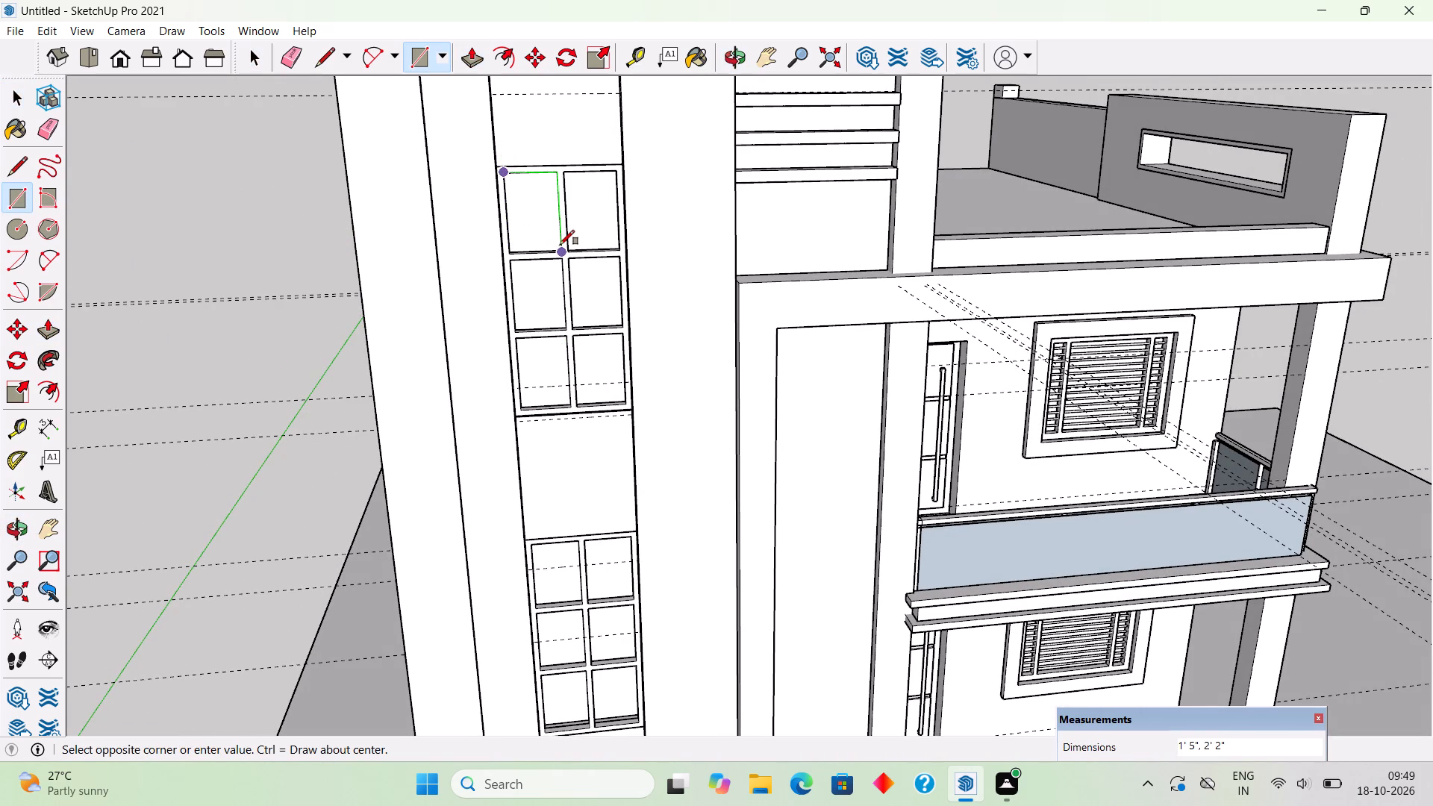
left_click(570, 175)
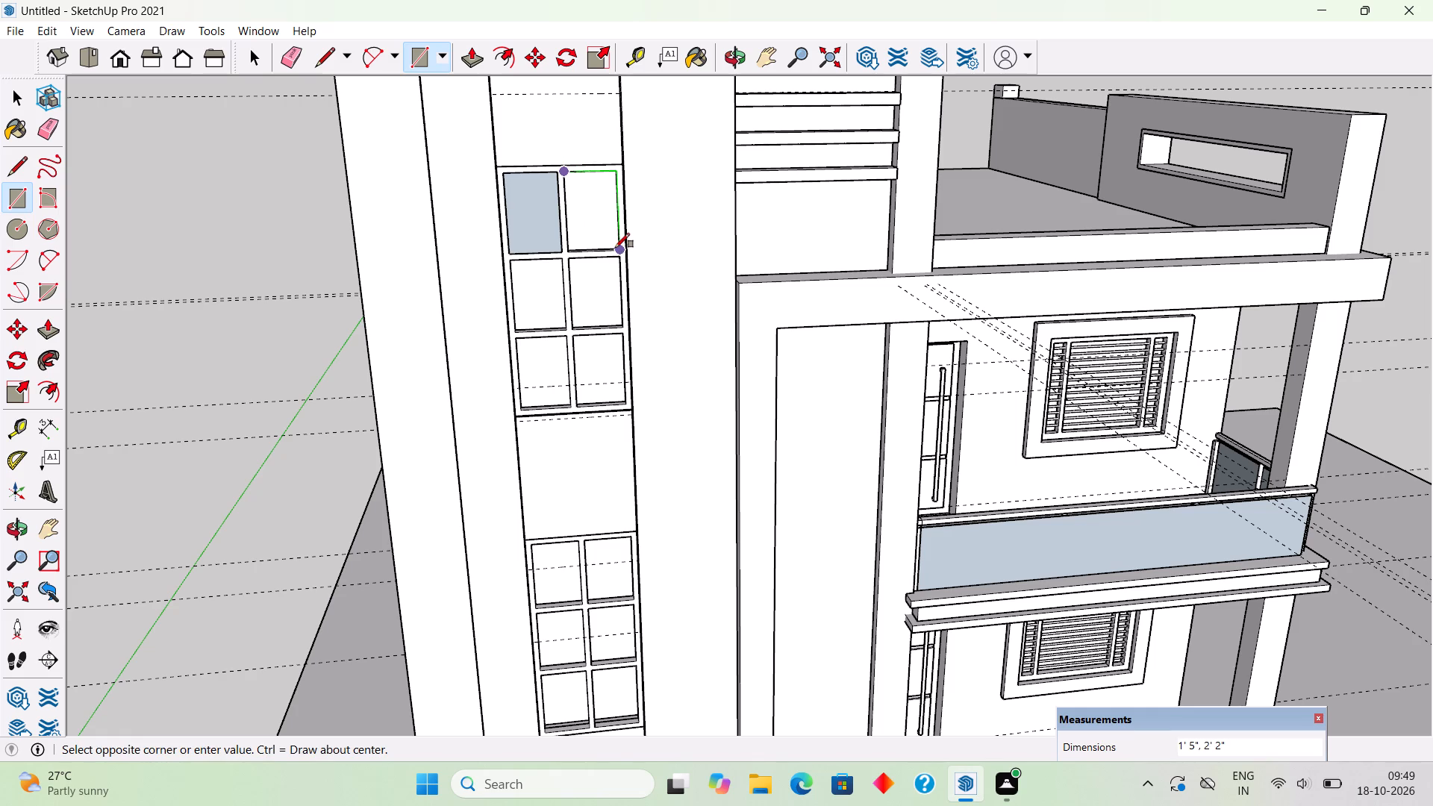
left_click(615, 248)
left_click(570, 263)
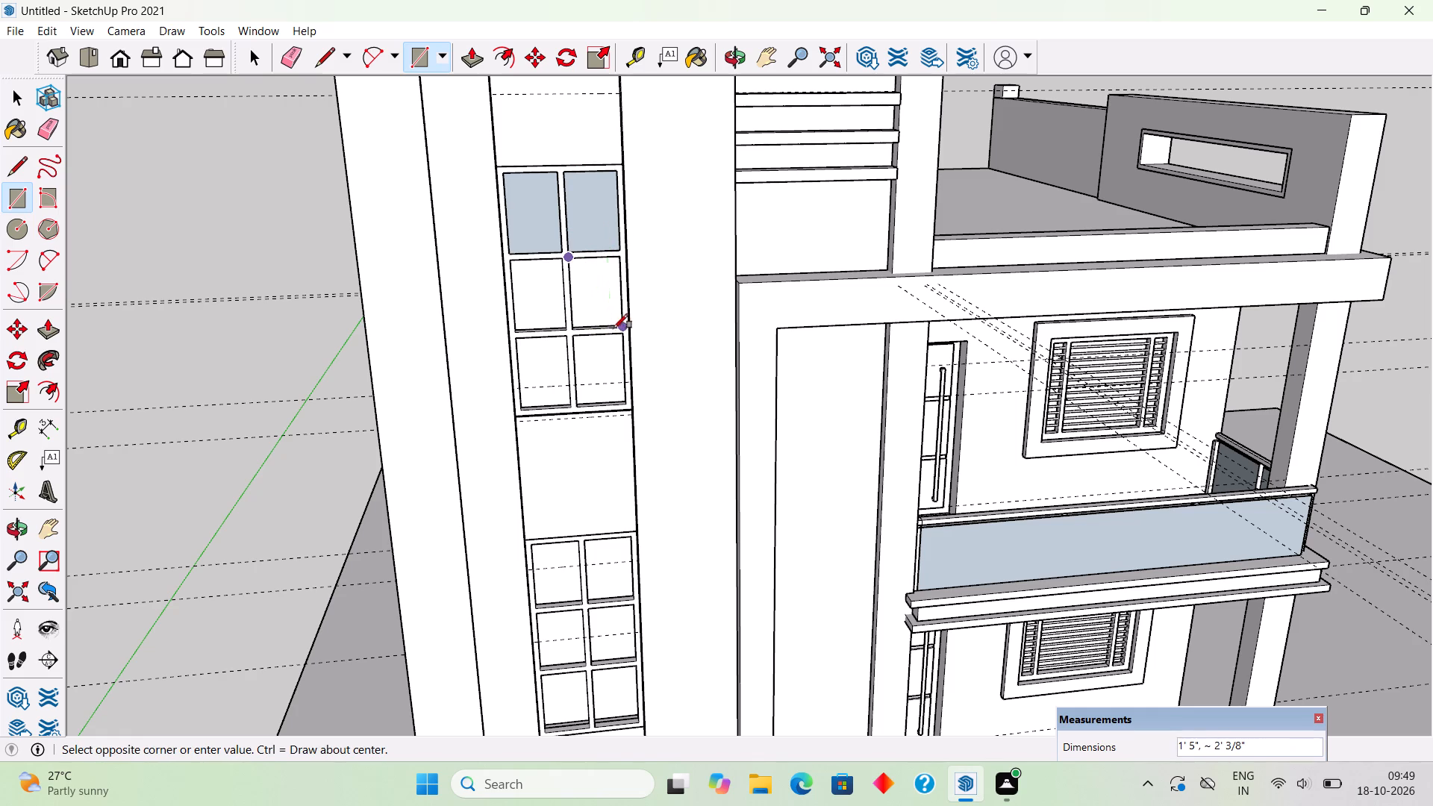
left_click(622, 328)
left_click(512, 257)
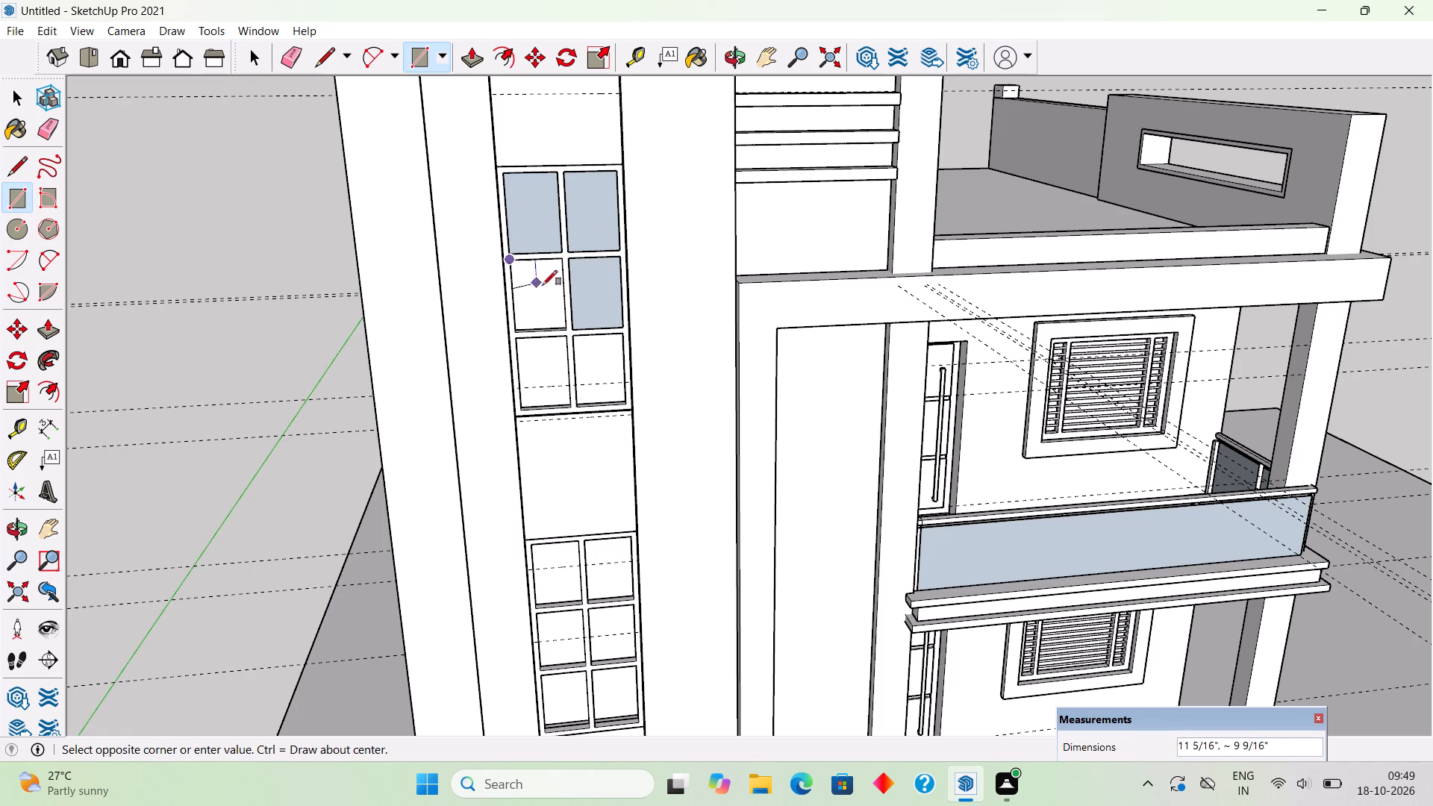
left_click(565, 331)
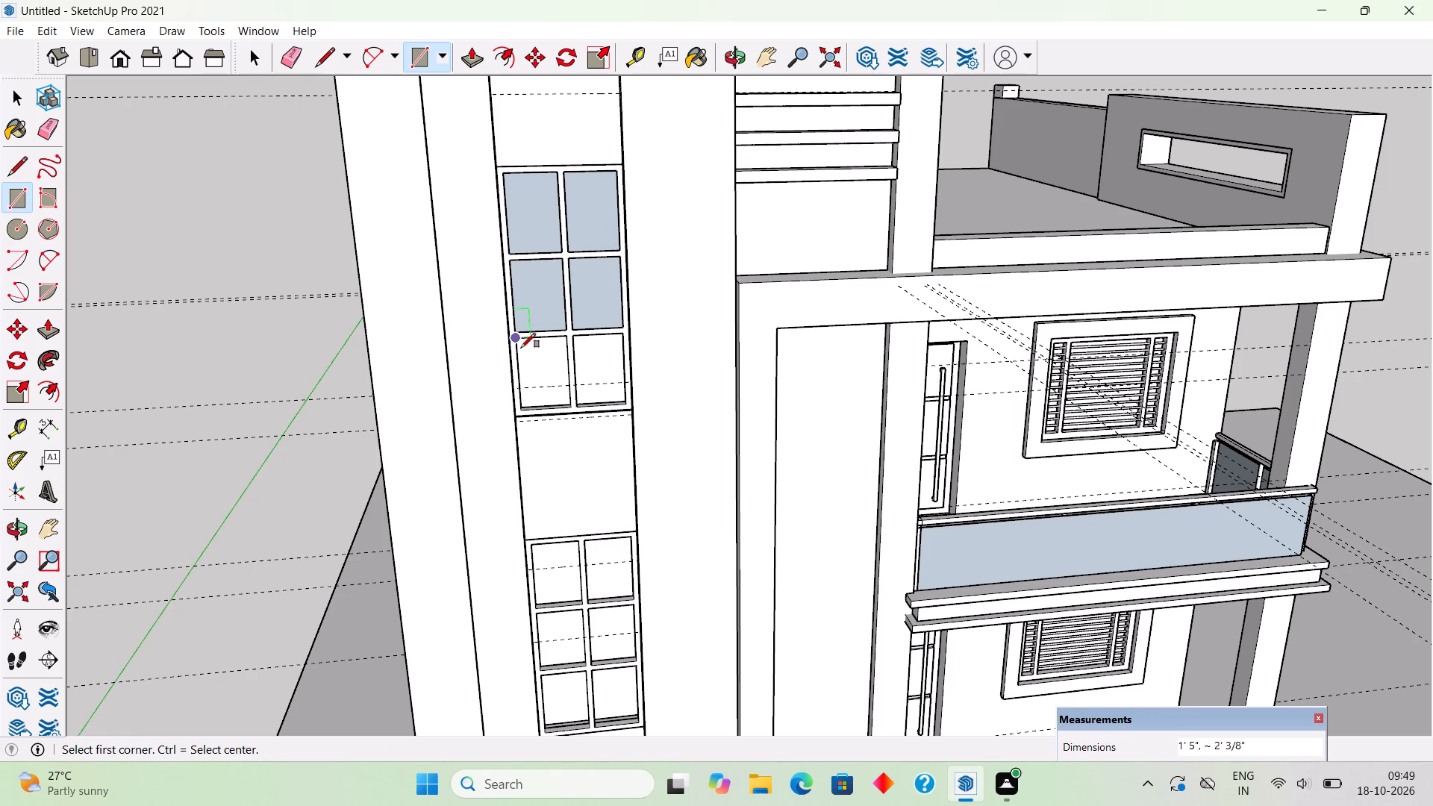
left_click(521, 343)
scroll(566, 409, "up", 4)
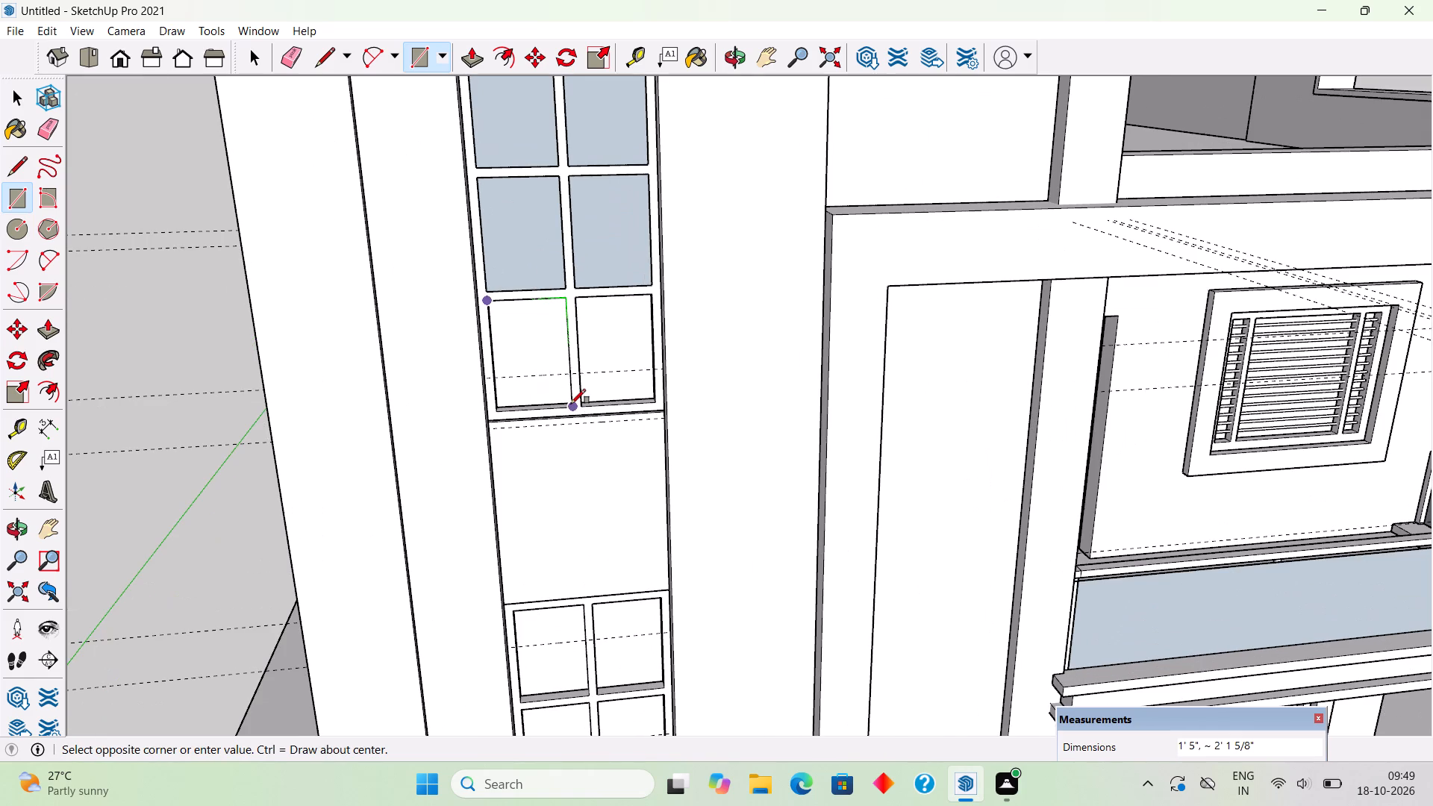
left_click(571, 404)
left_click(581, 299)
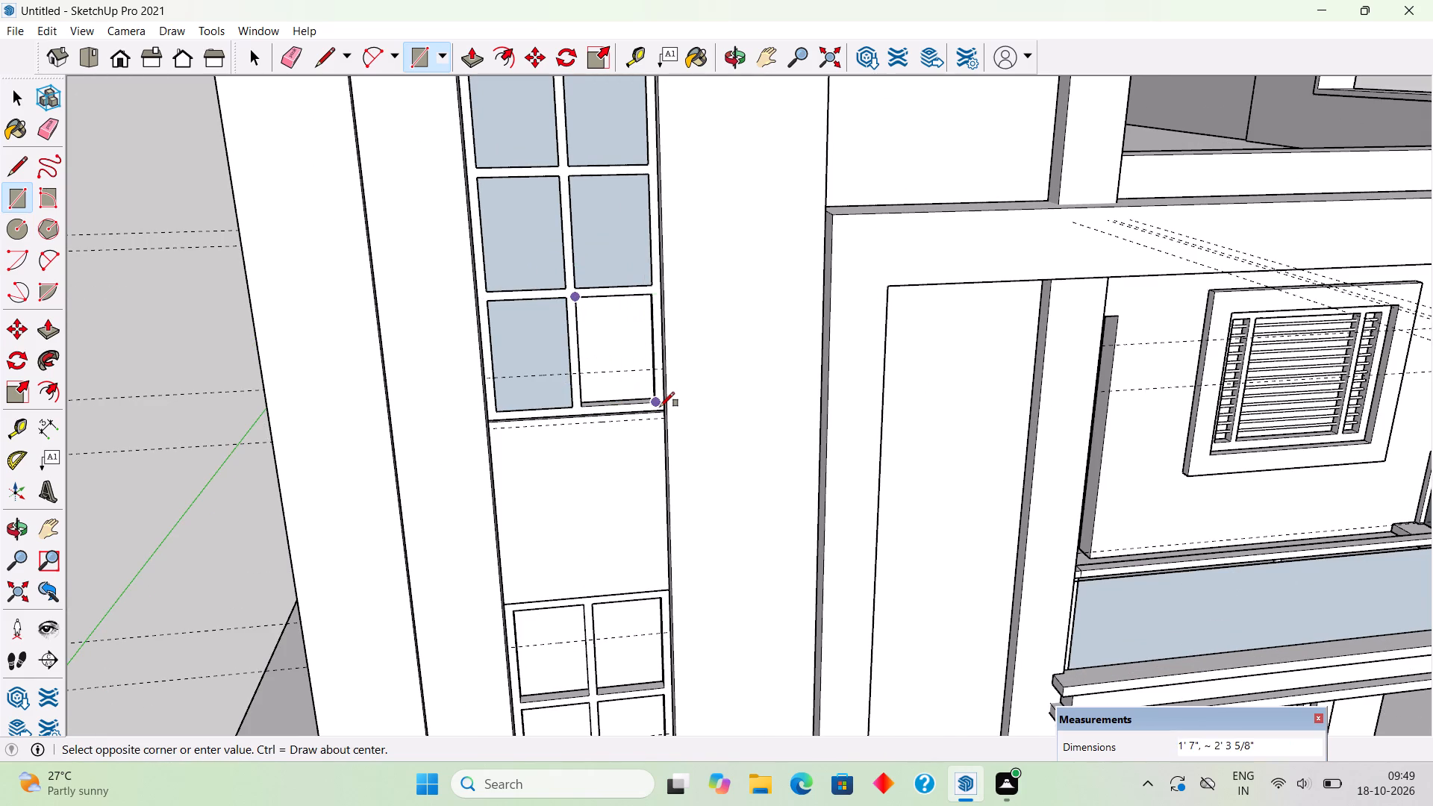
left_click(660, 404)
key("space")
Make separate groups of the upper window's two bottom glass panes and its middle-left pane.
triple_click(644, 378)
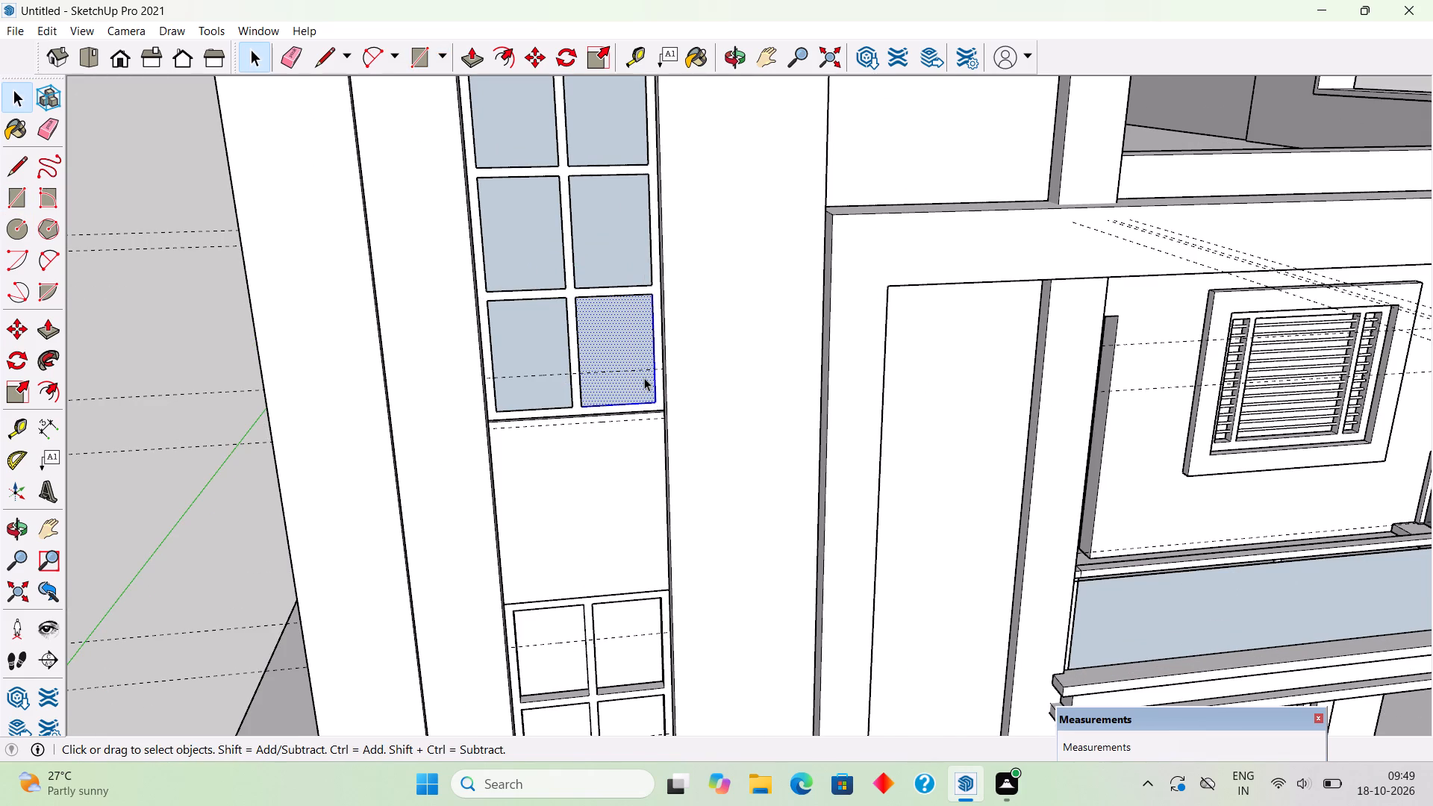
right_click(644, 378)
left_click(699, 527)
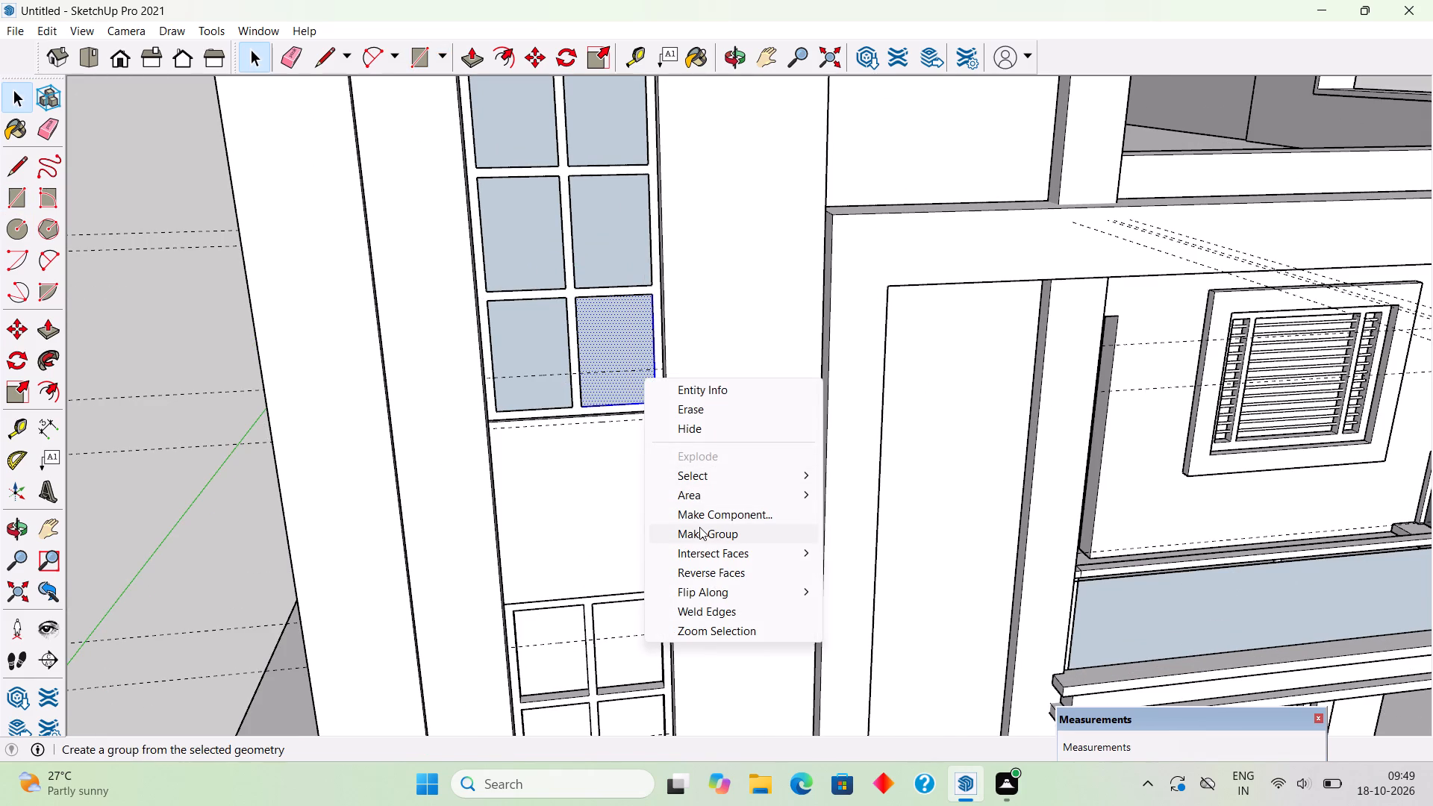
left_click(537, 341)
triple_click(537, 341)
right_click(537, 341)
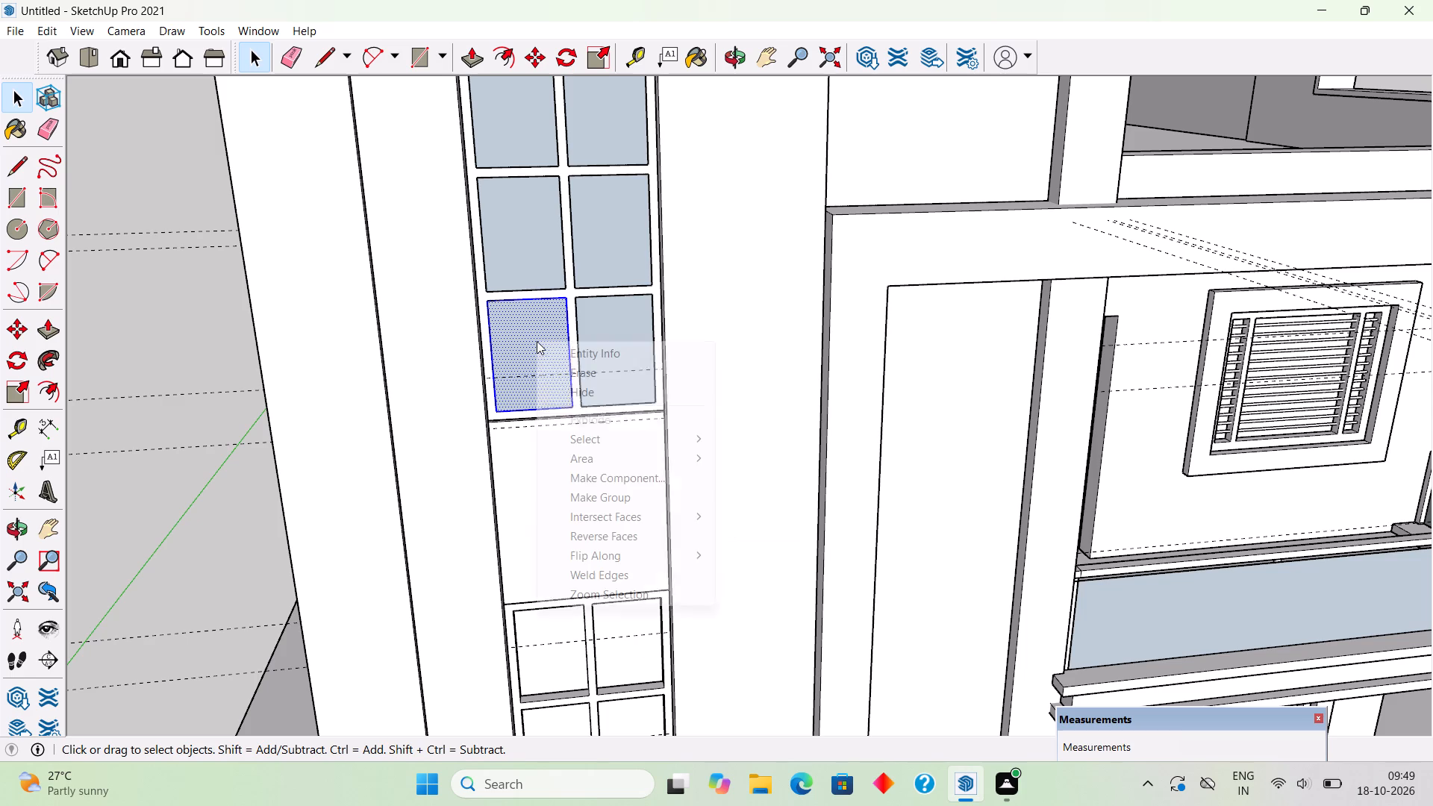
left_click(600, 496)
triple_click(524, 231)
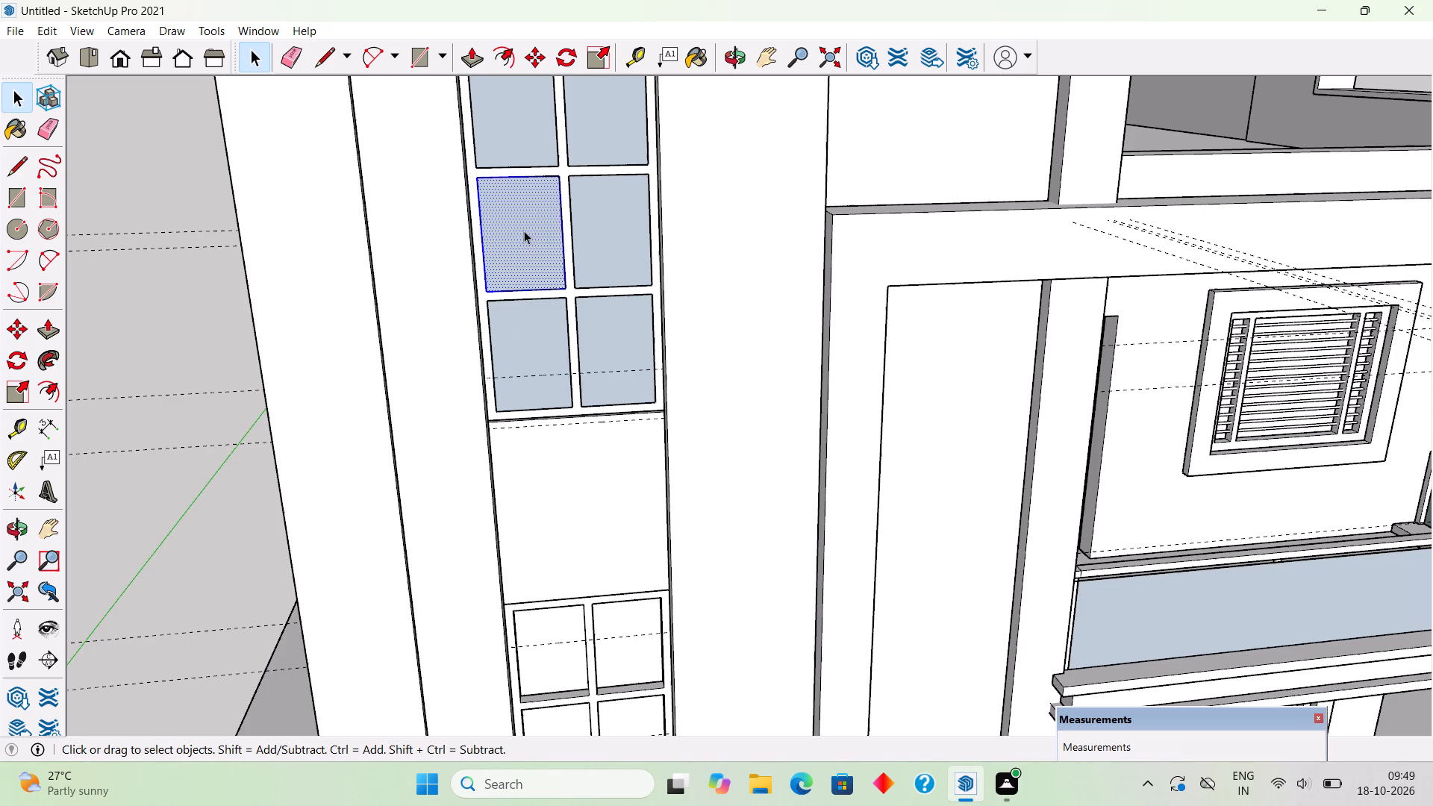
right_click(524, 231)
left_click(599, 381)
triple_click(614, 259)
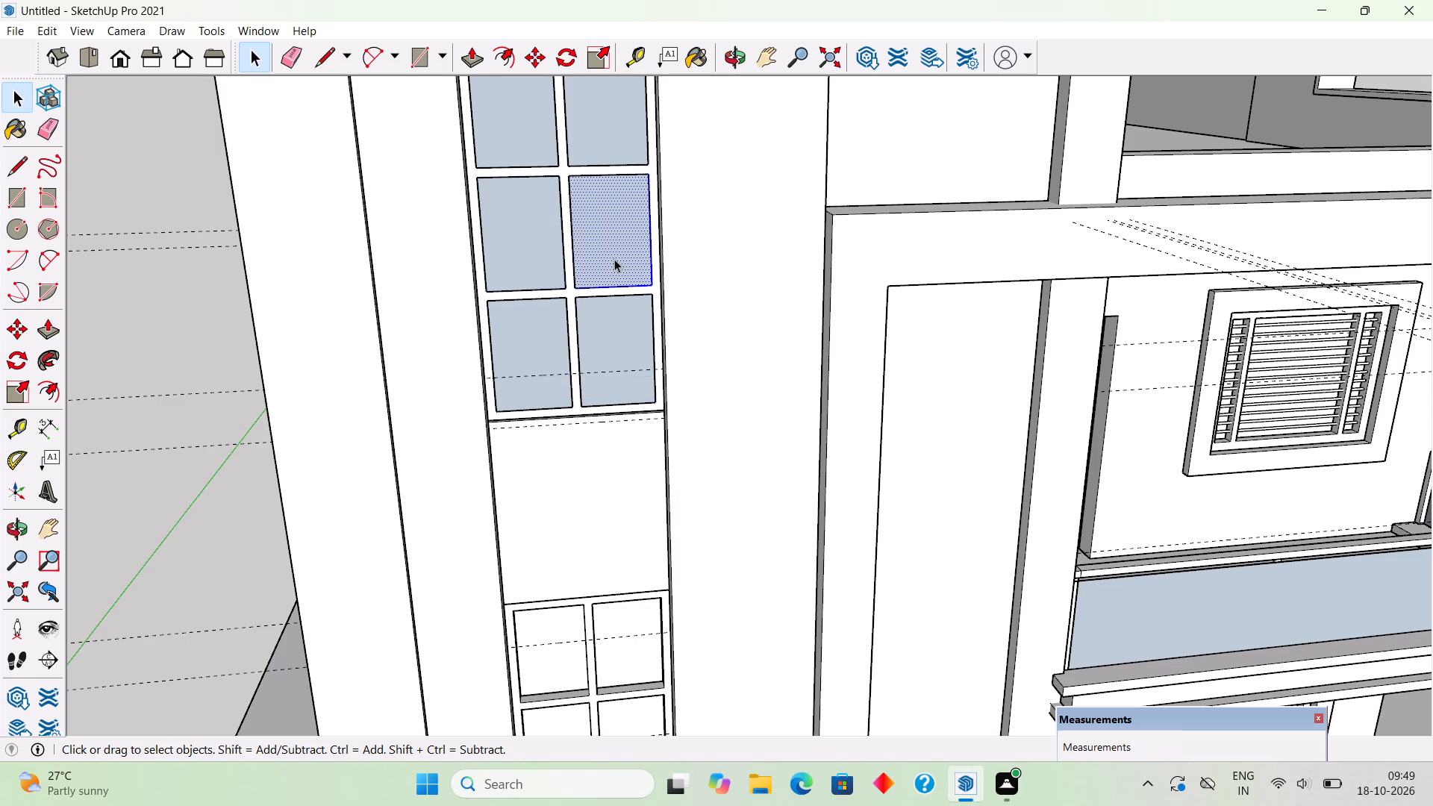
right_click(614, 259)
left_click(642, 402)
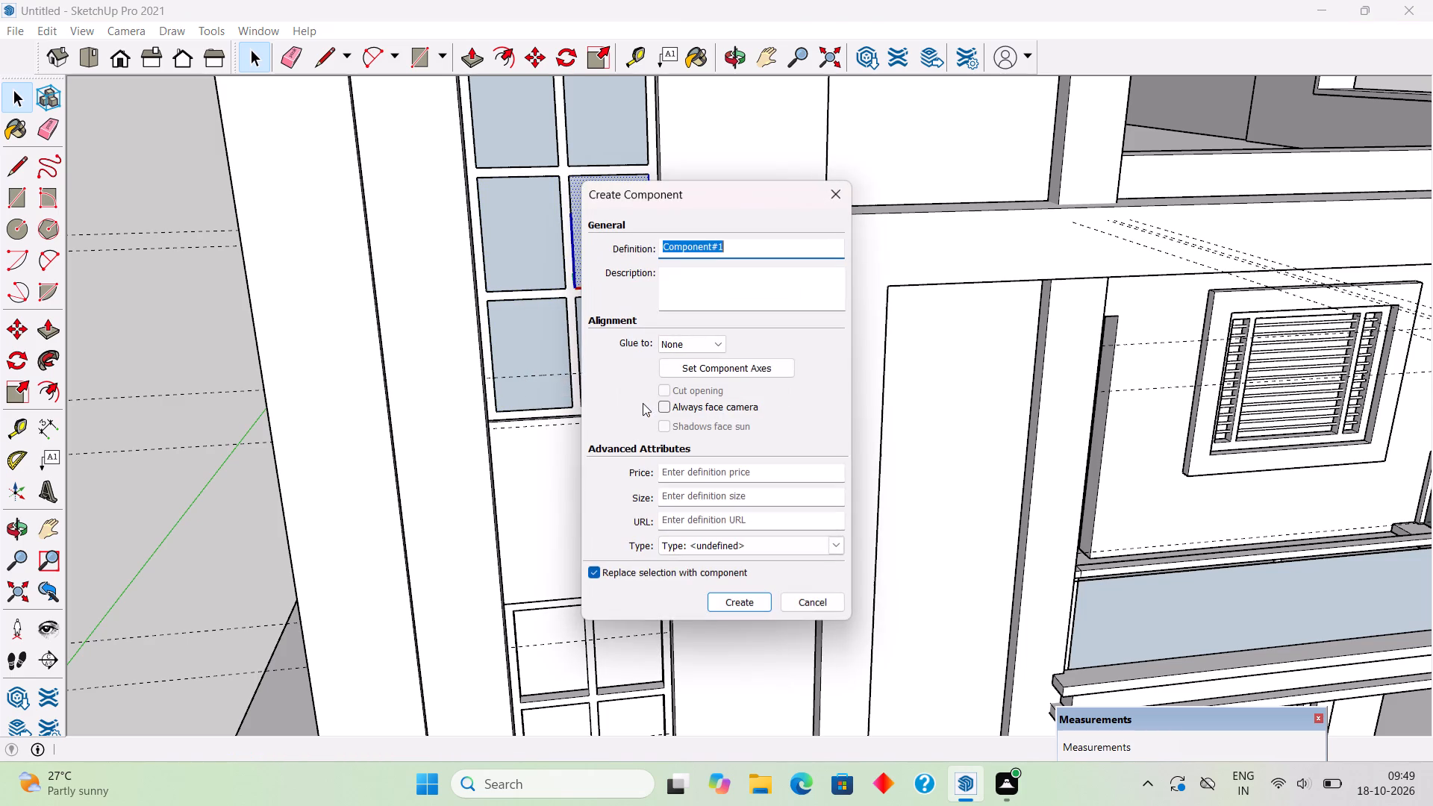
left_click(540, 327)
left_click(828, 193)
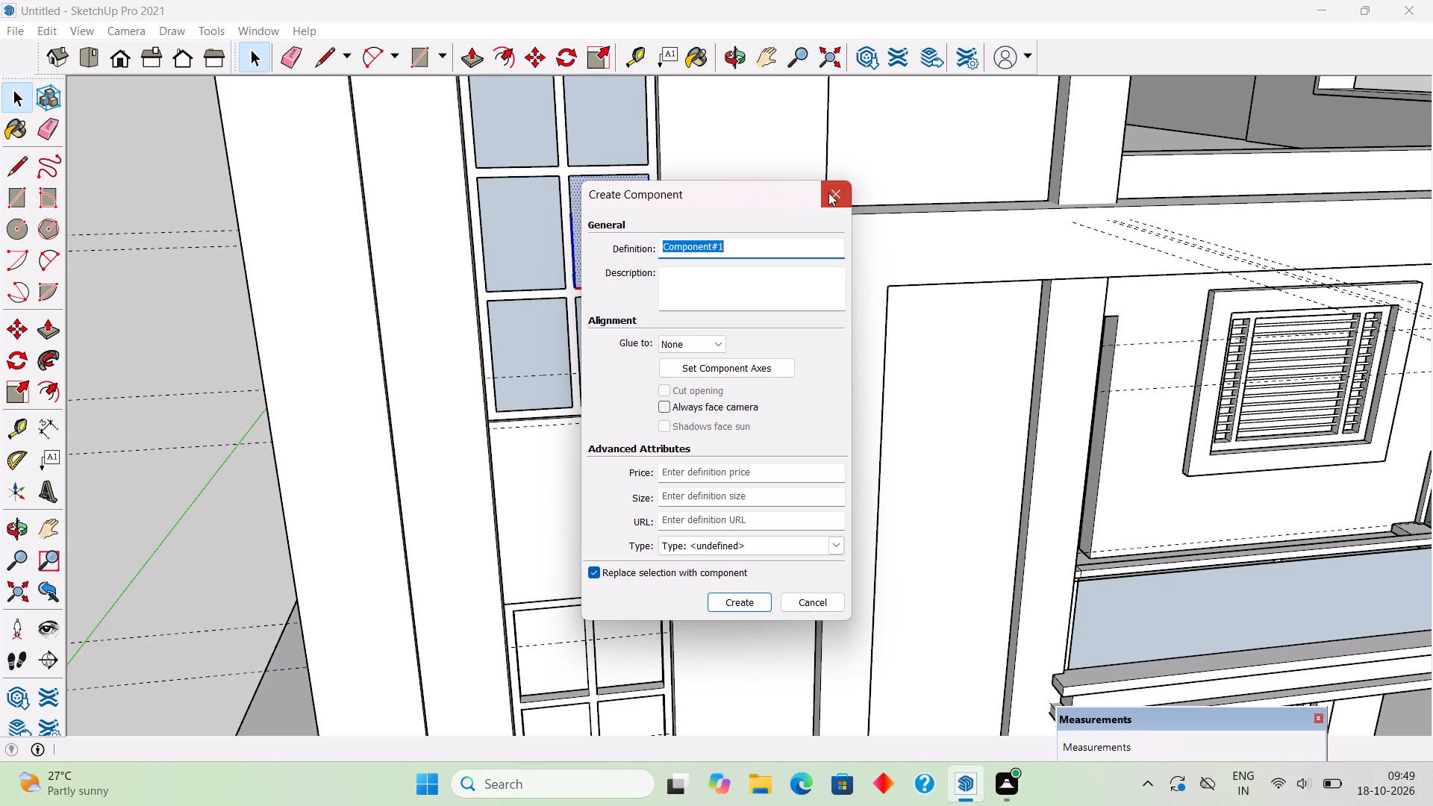
Make separate groups of the upper window's middle-right pane and its two top glass panes.
triple_click(613, 232)
right_click(613, 232)
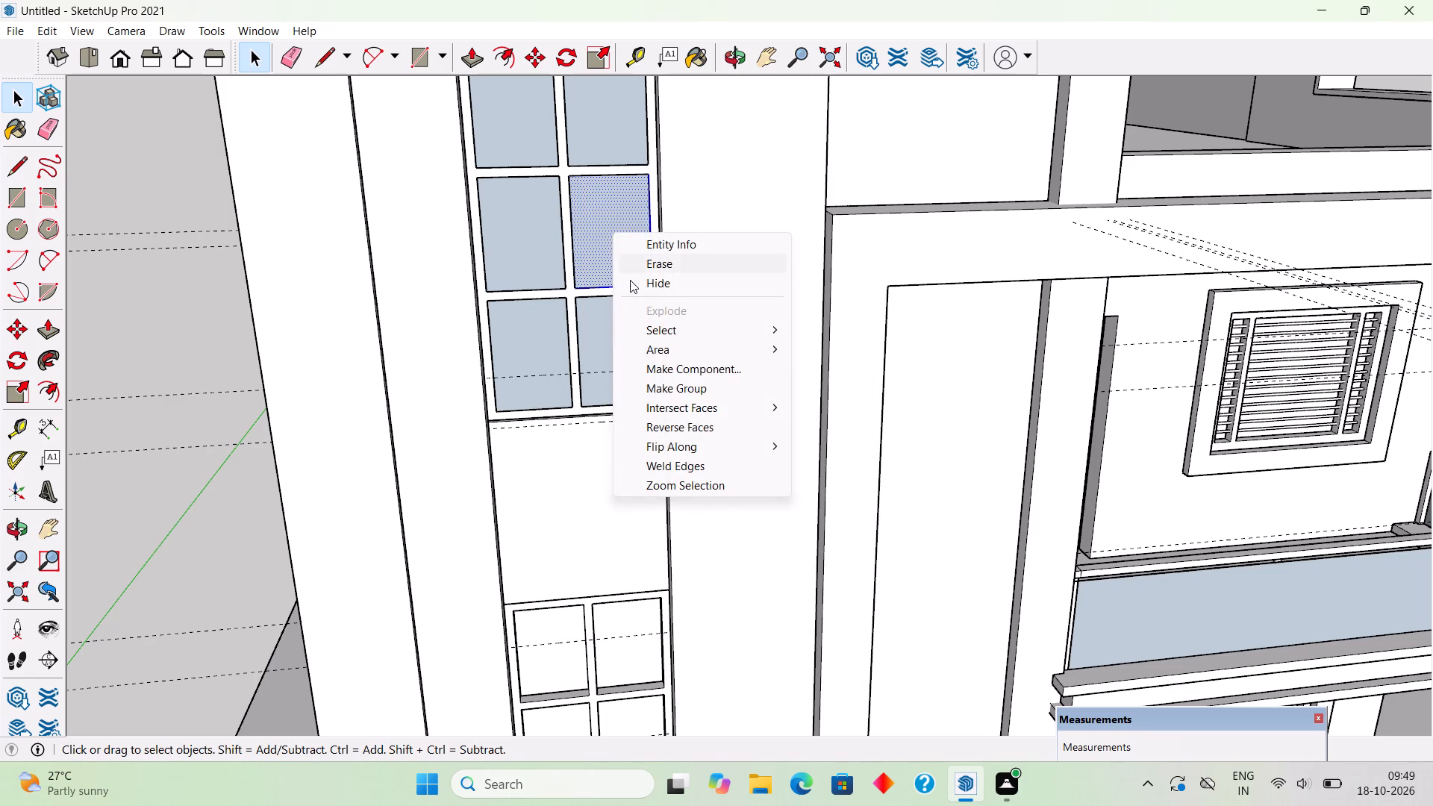
left_click(662, 390)
triple_click(597, 118)
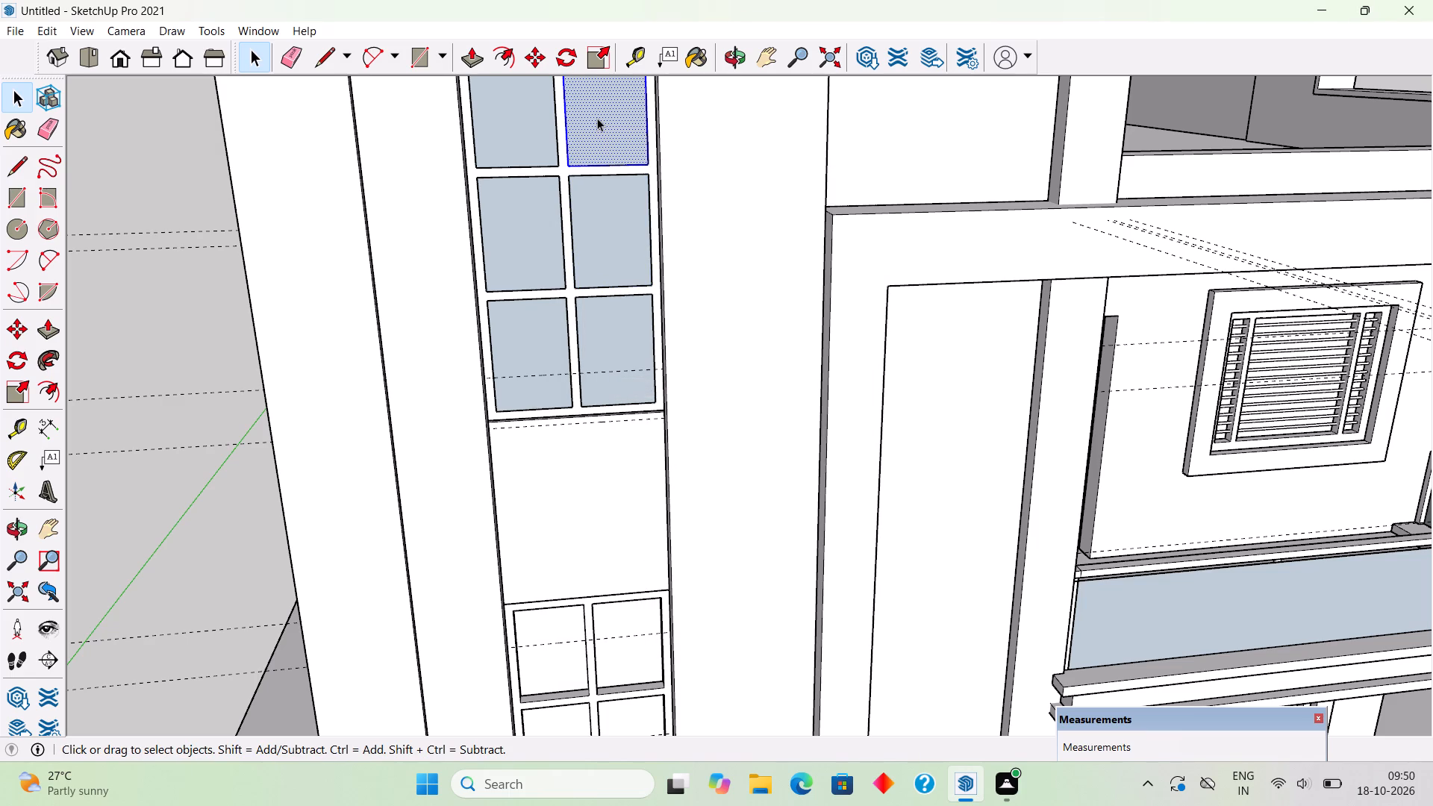
right_click(597, 118)
left_click(661, 274)
triple_click(528, 134)
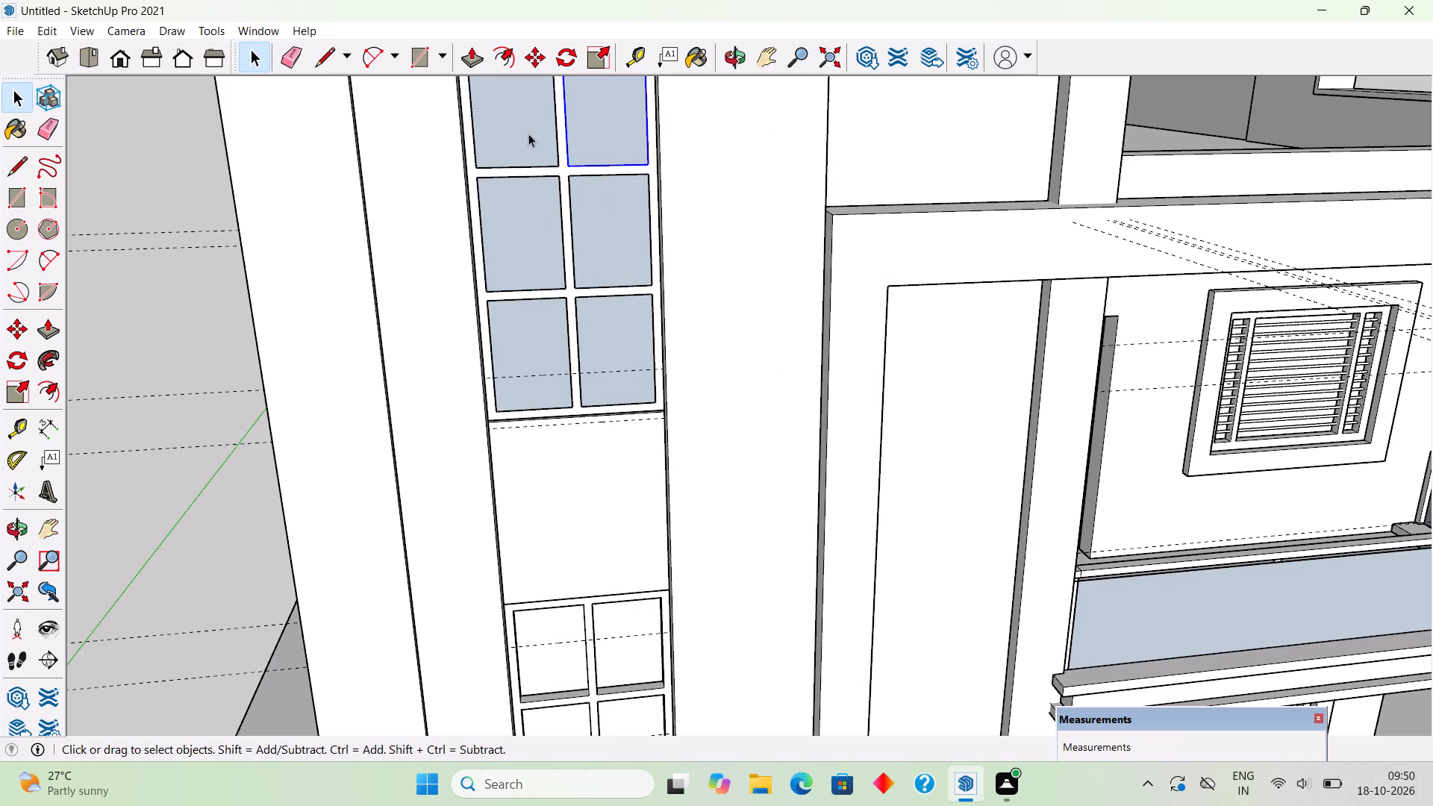
right_click(528, 134)
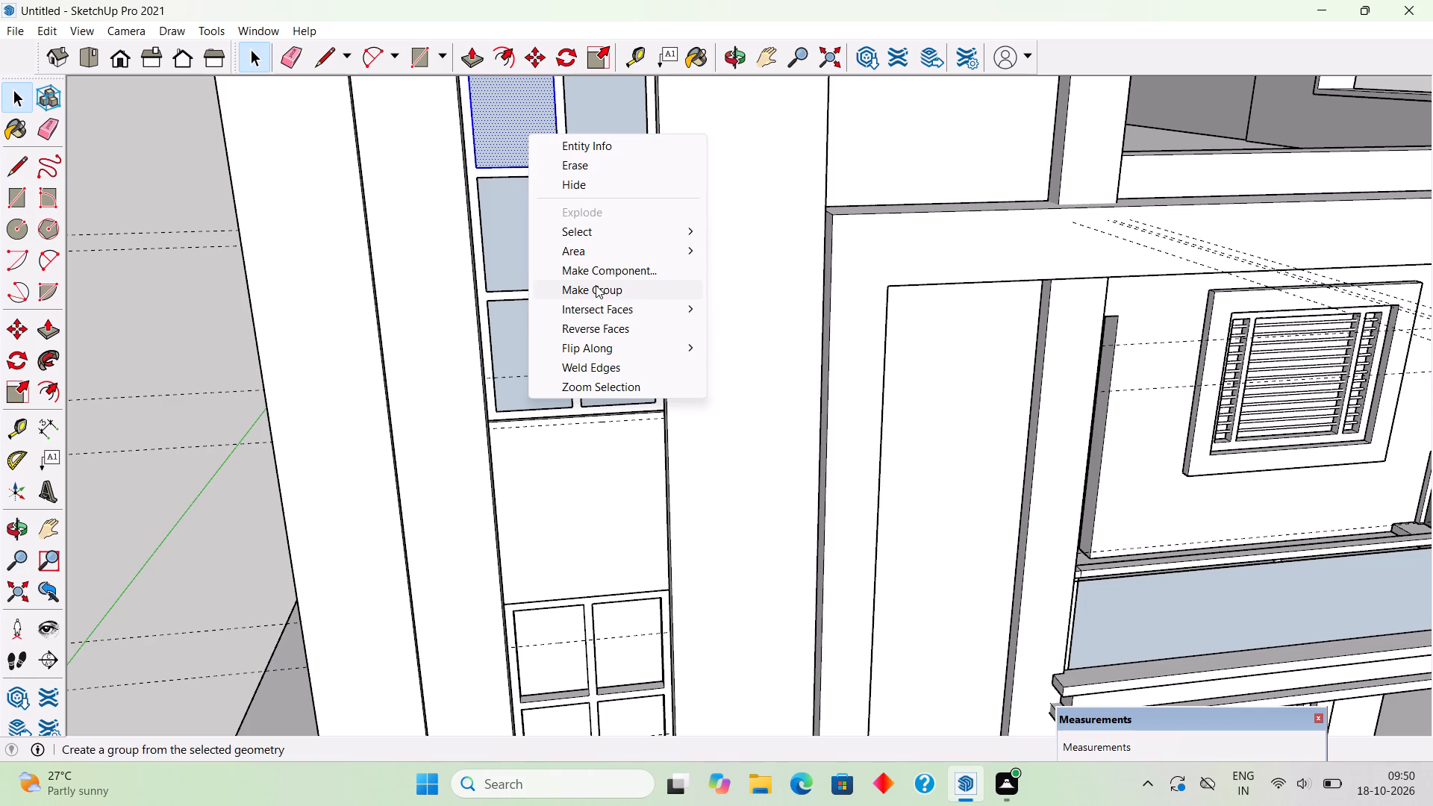
left_click(596, 285)
Draw glass rectangles 1' 5" by 2' 2" in the two top panes of the lower tower window frame.
scroll(608, 280, "down", 9)
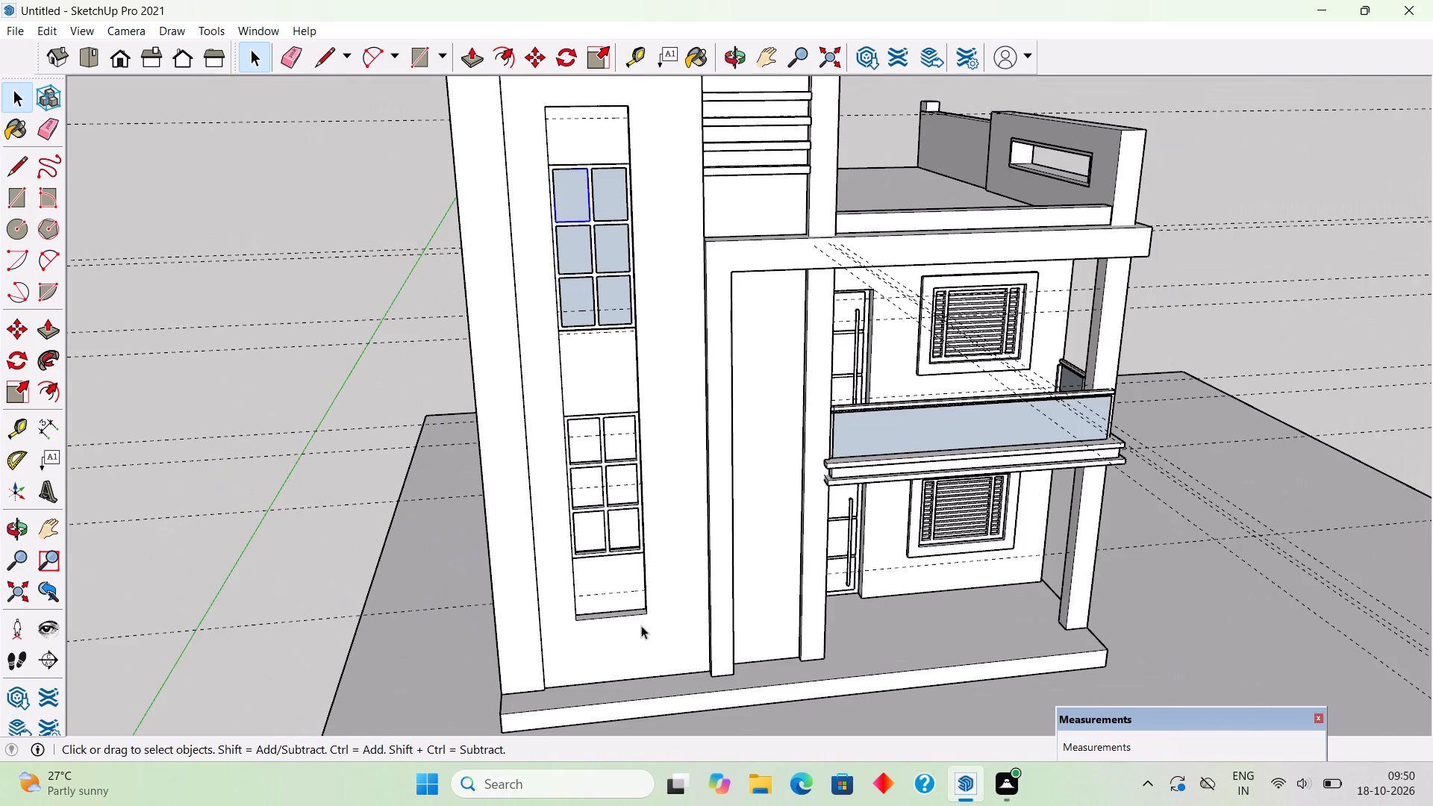
scroll(641, 626, "up", 4)
middle_click_drag(634, 513, 593, 372)
scroll(531, 214, "up", 5)
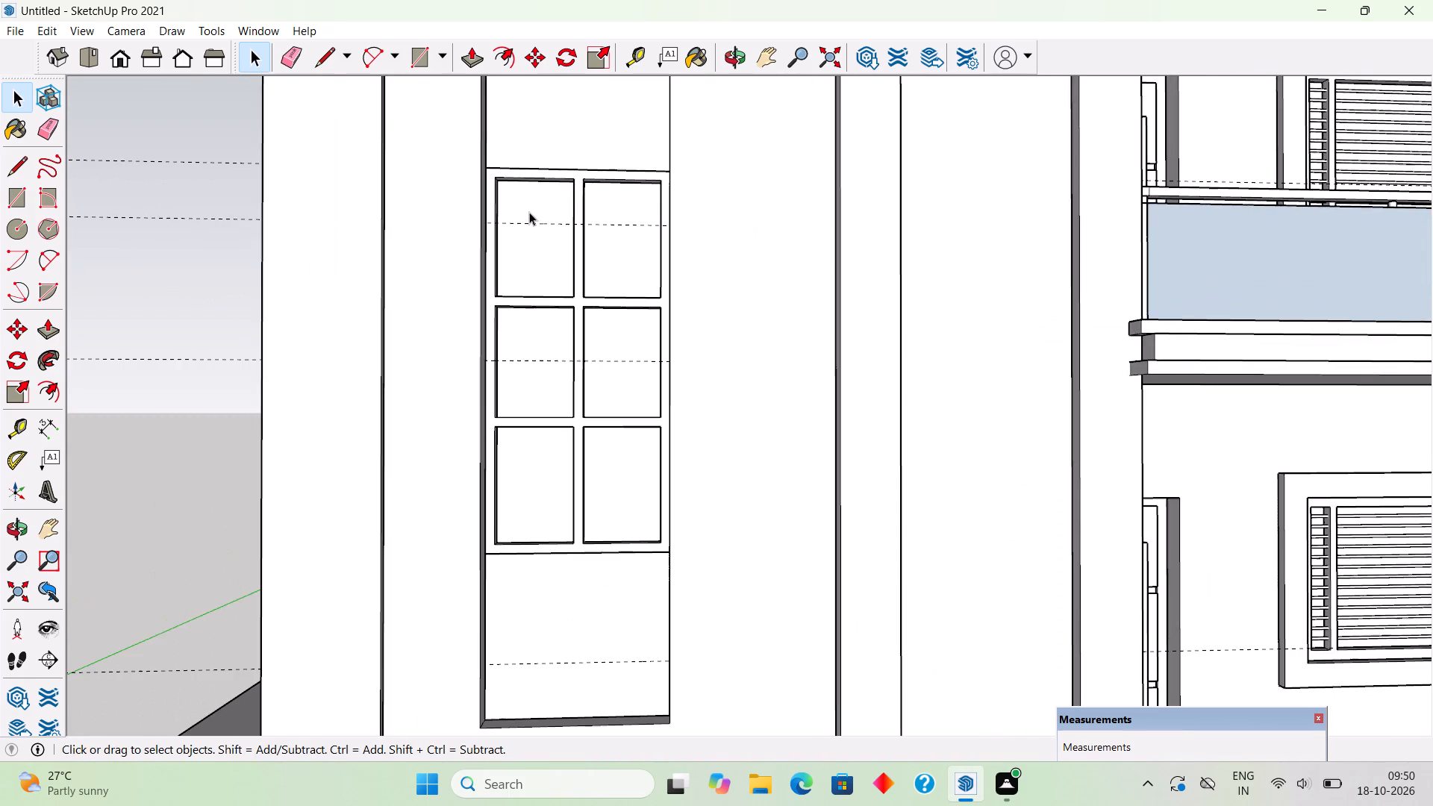
scroll(529, 212, "up", 2)
key("r")
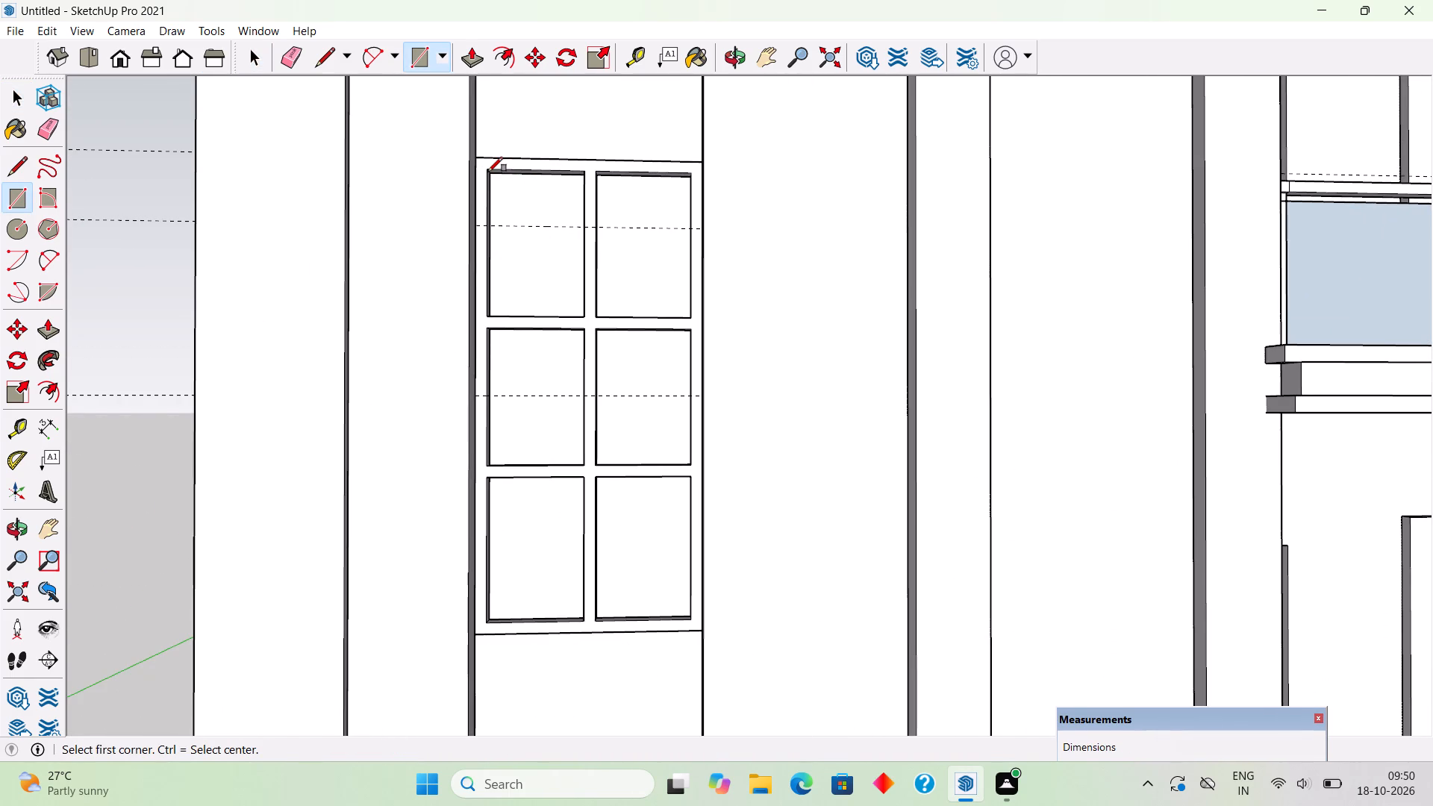
left_click(484, 171)
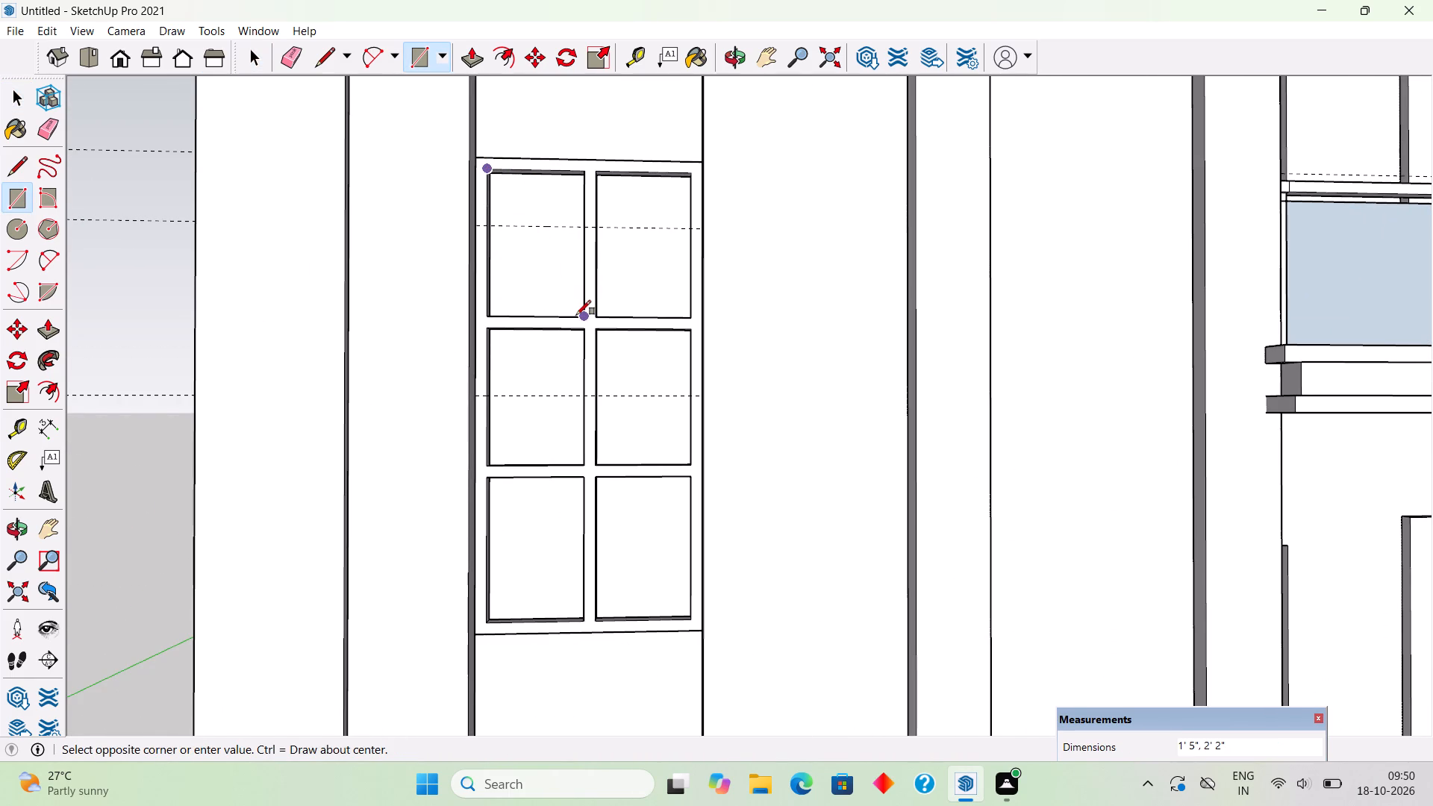
left_click(576, 315)
left_click(603, 175)
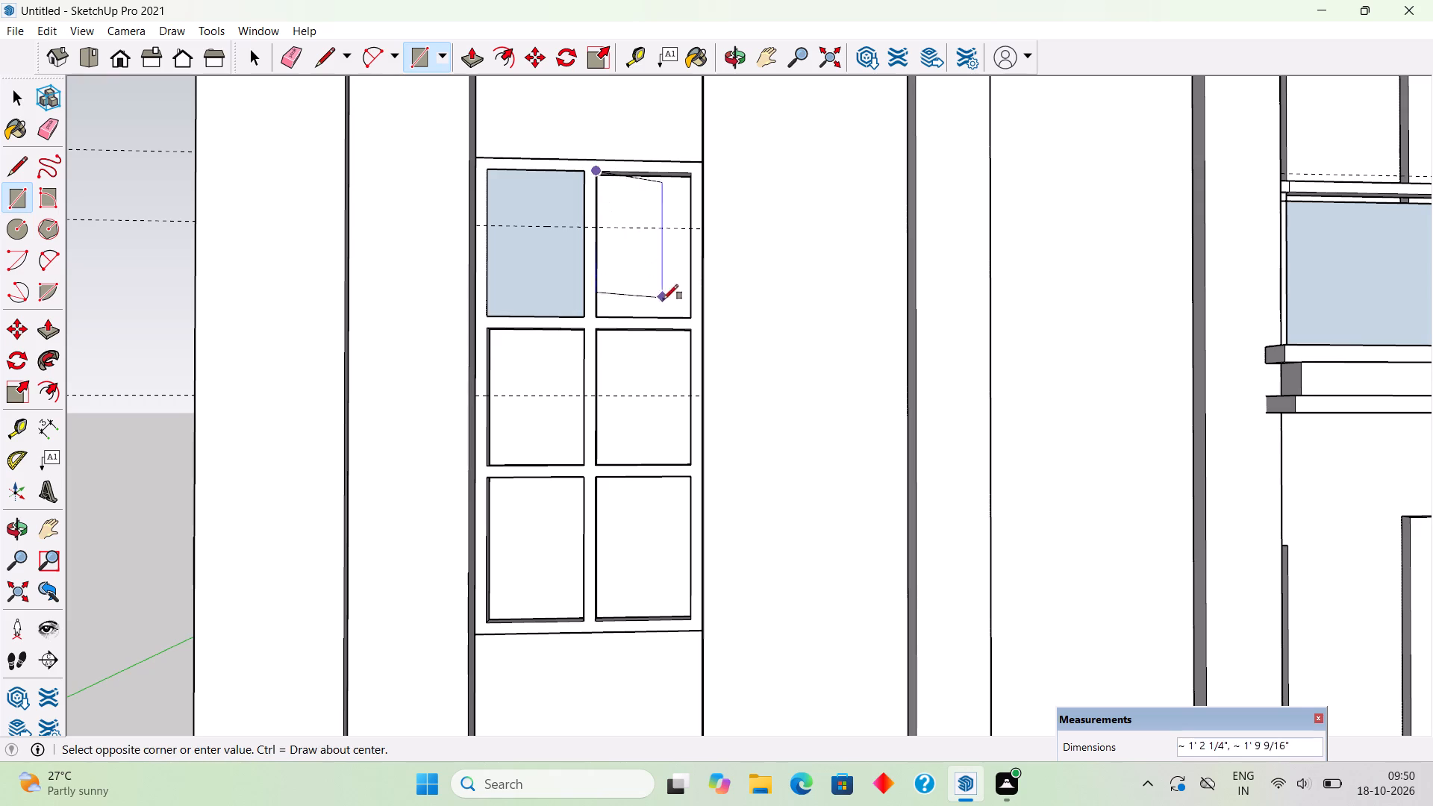
left_click(689, 317)
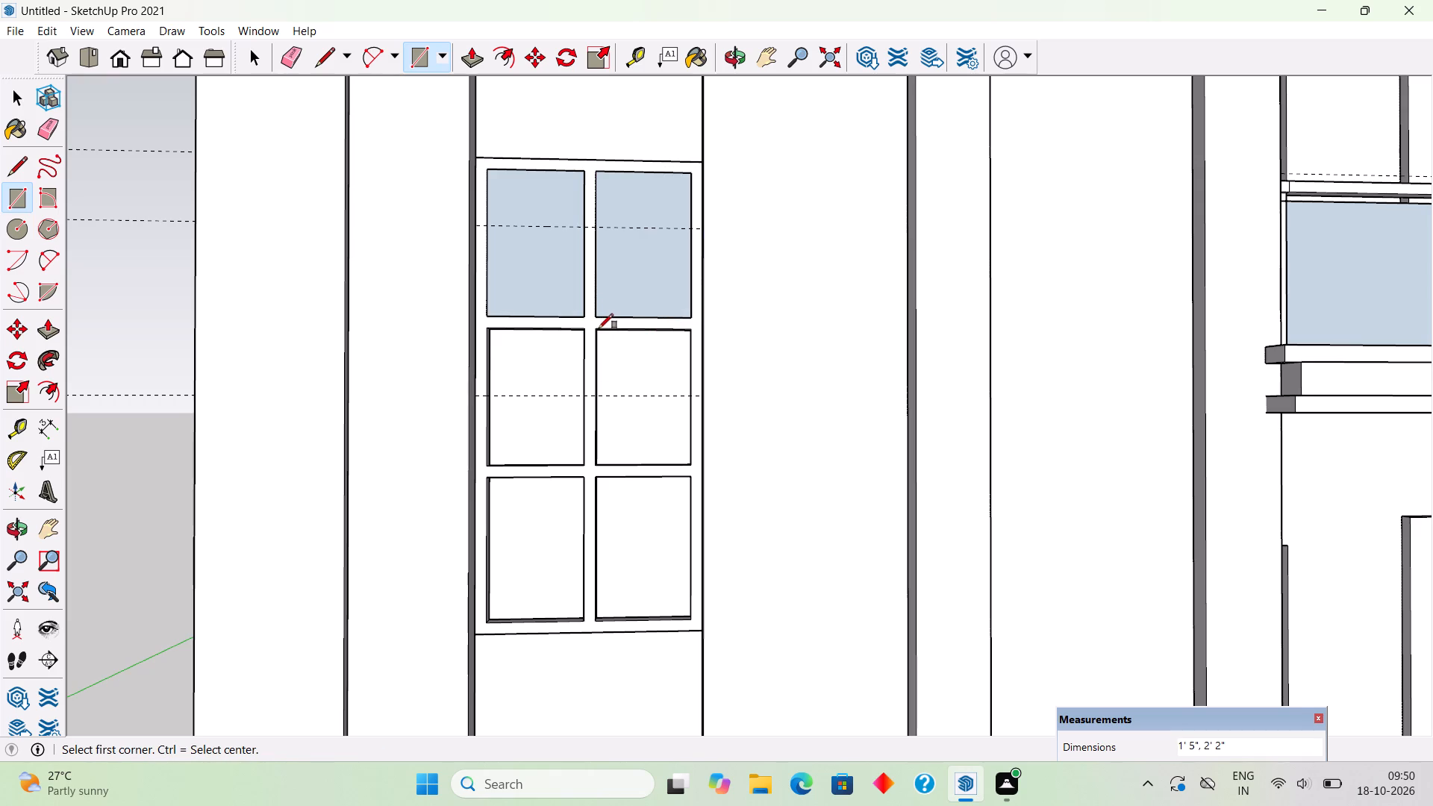
Fill the lower window's remaining four panes with 1' 5" wide glass rectangles, about 2' 3/8" high in the middle and 2' 1 5/8" at the bottom.
left_click(599, 328)
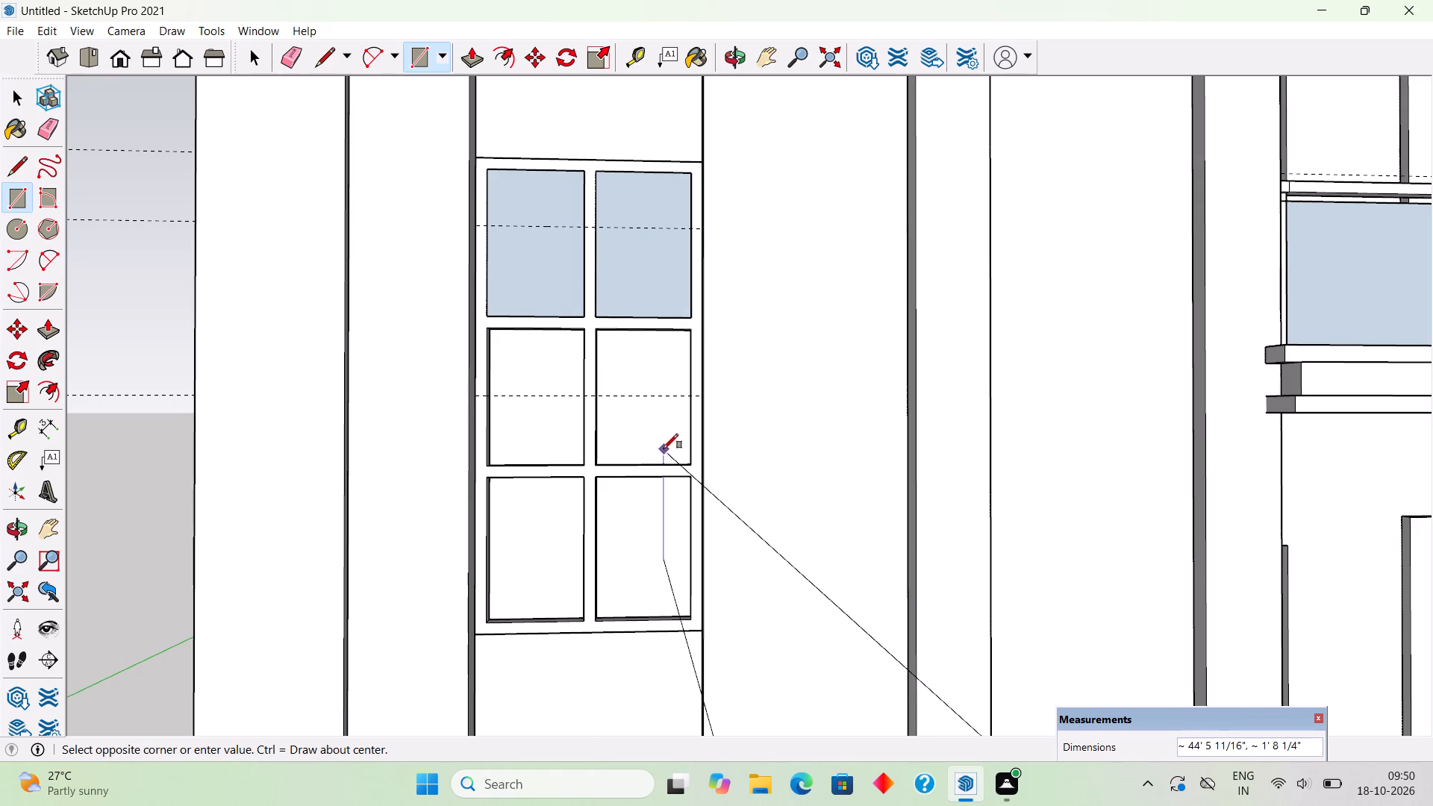
key("r")
left_click(595, 328)
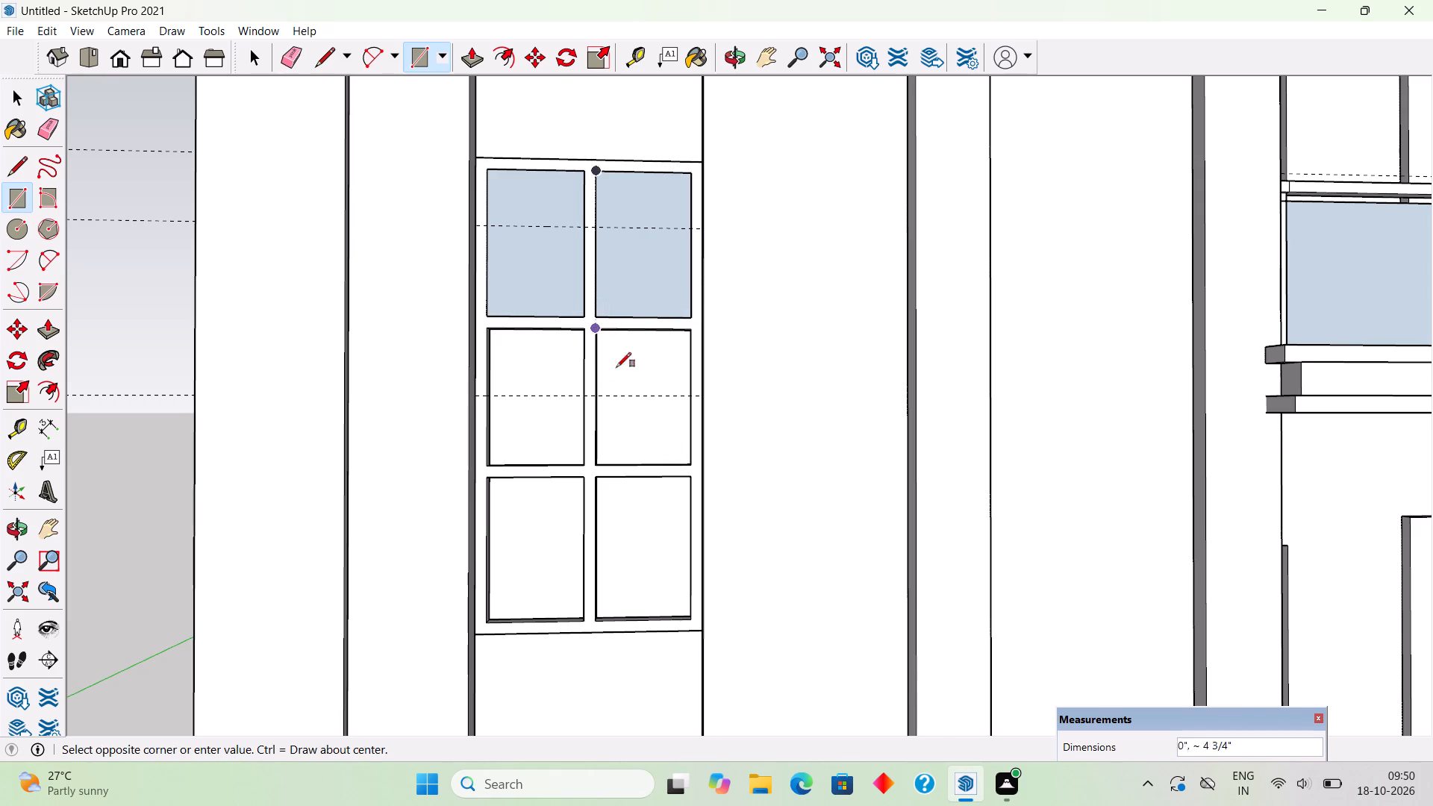
left_click(688, 462)
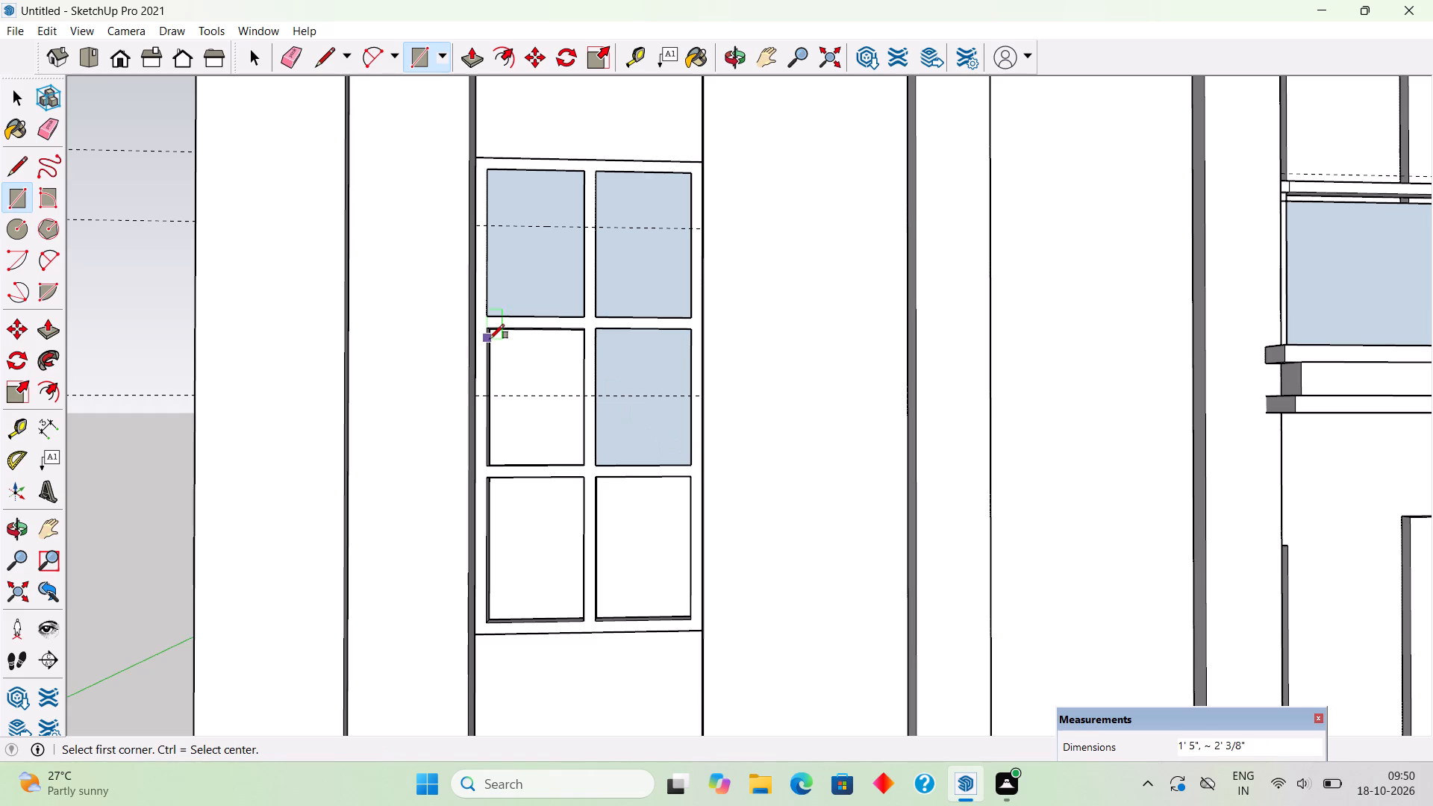
left_click(491, 329)
left_click(581, 462)
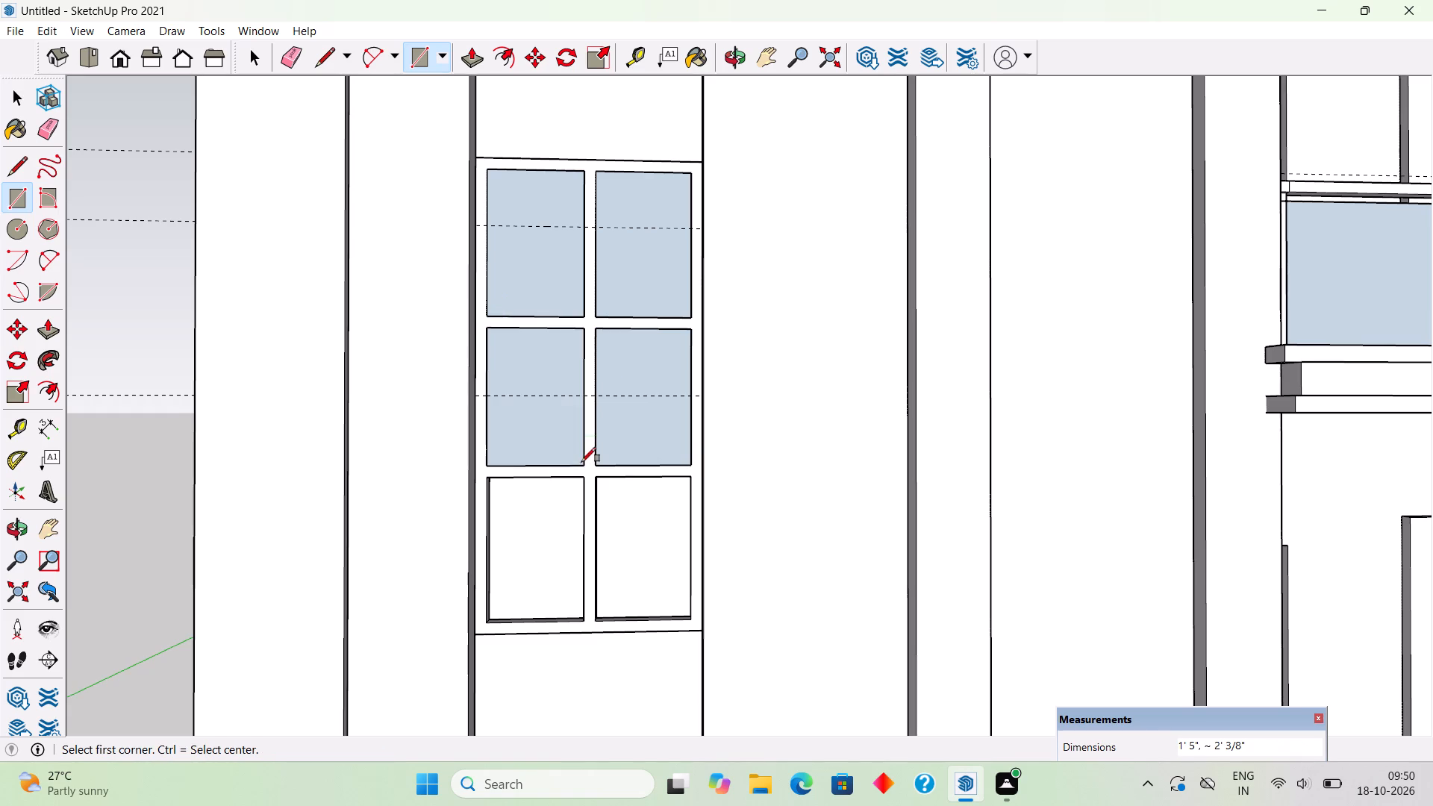
left_click(490, 480)
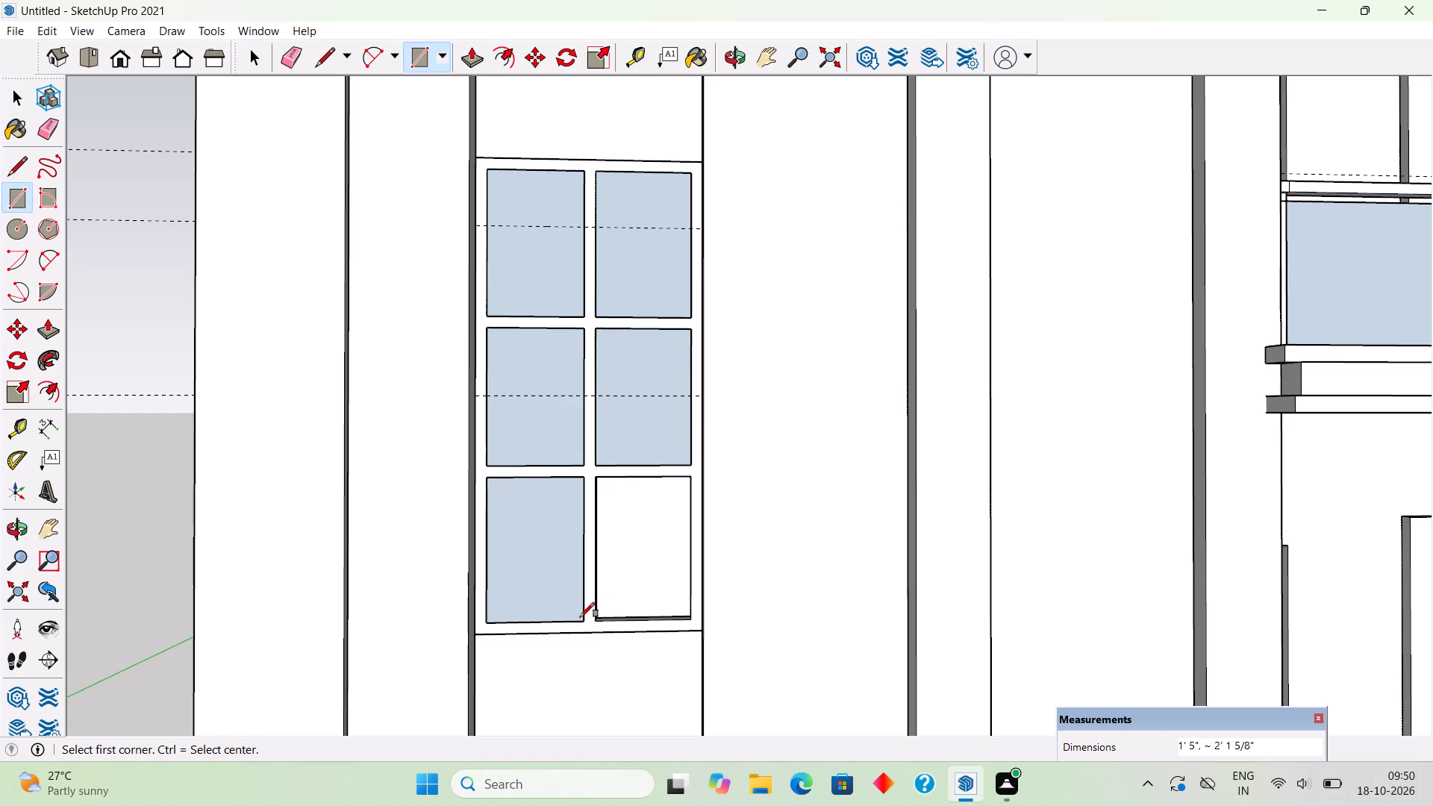
left_click(580, 617)
left_click(595, 479)
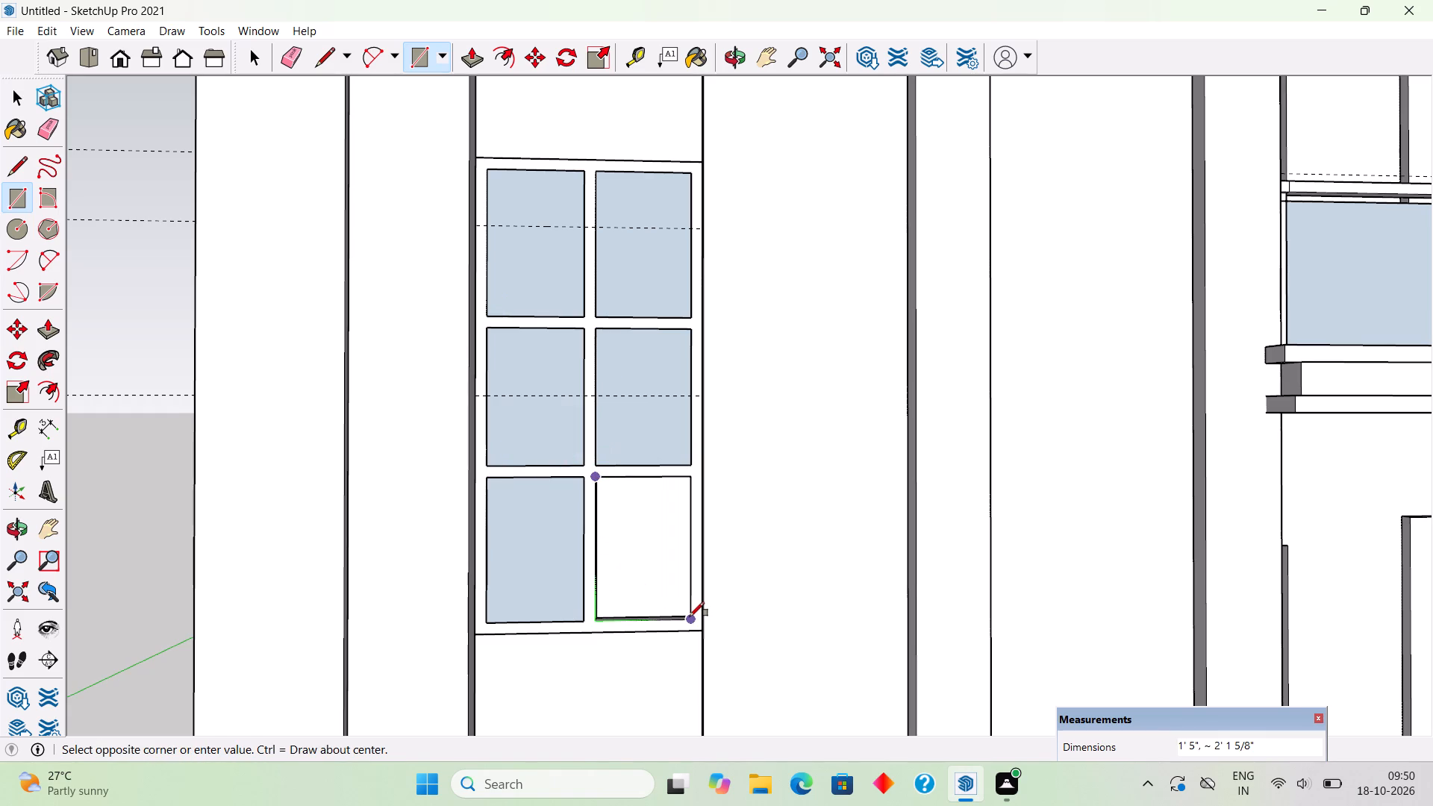
left_click(690, 617)
Make separate groups of the lower window's bottom-right, middle-right and top-right glass panes.
key("space")
left_click(661, 572)
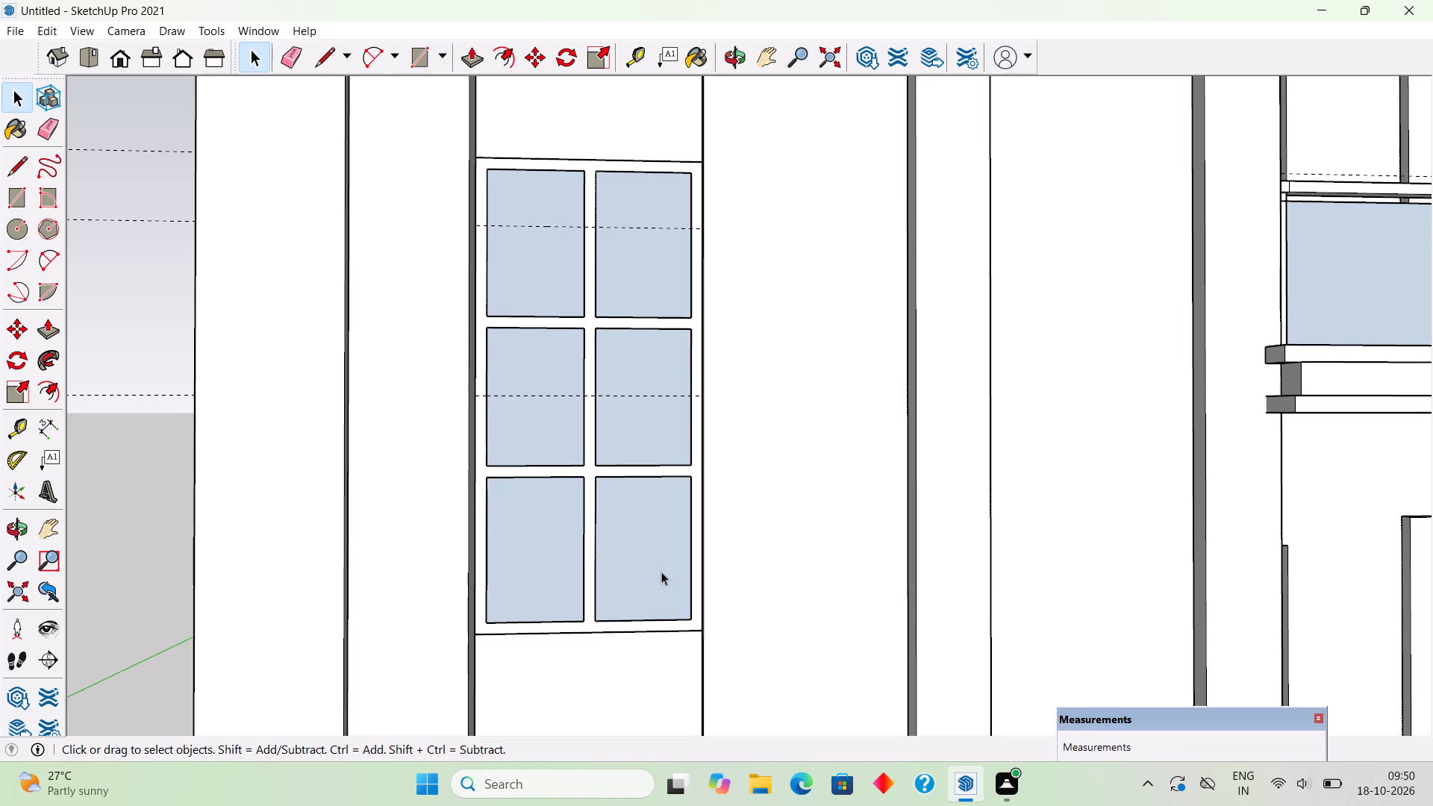
triple_click(661, 572)
right_click(661, 572)
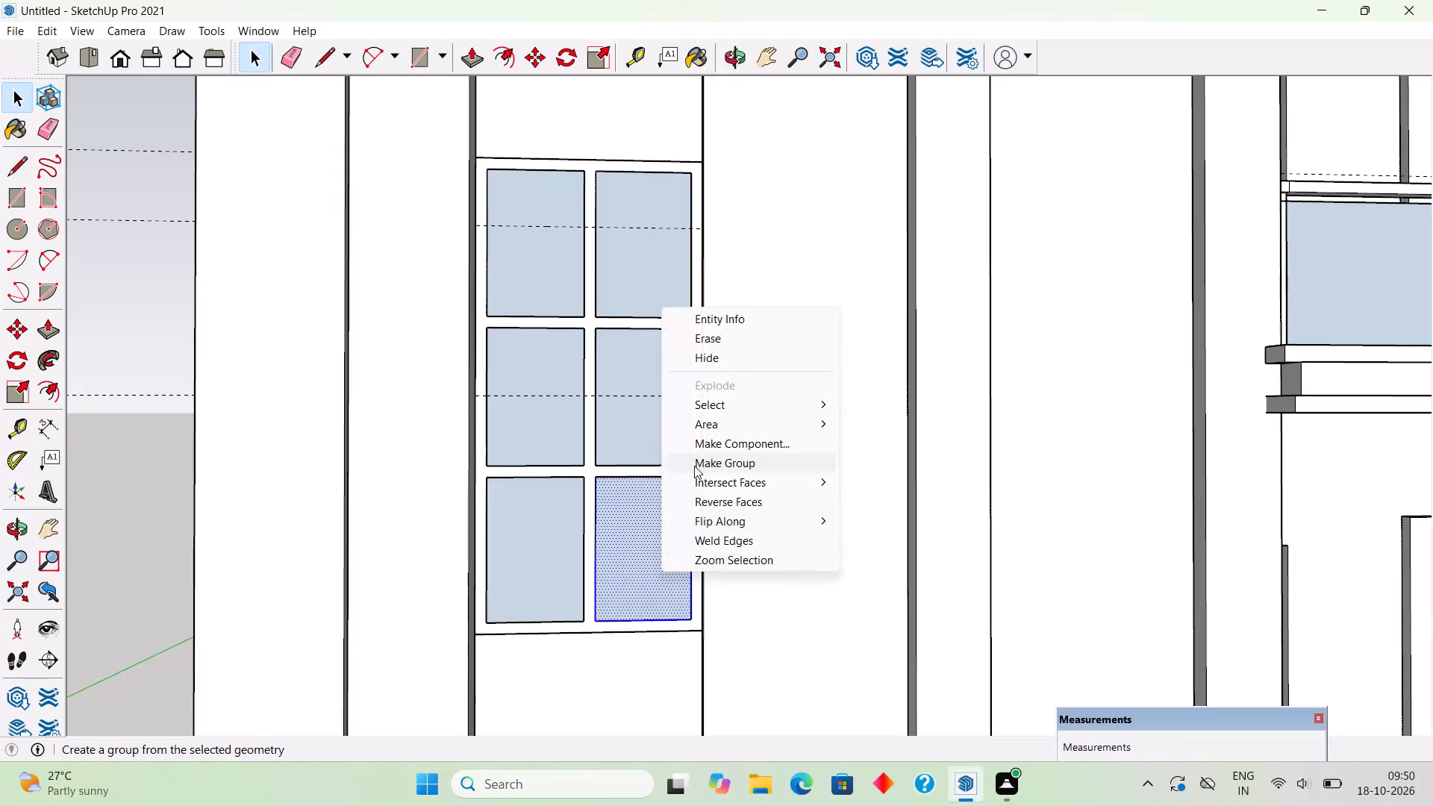
left_click(694, 466)
triple_click(648, 419)
right_click(648, 419)
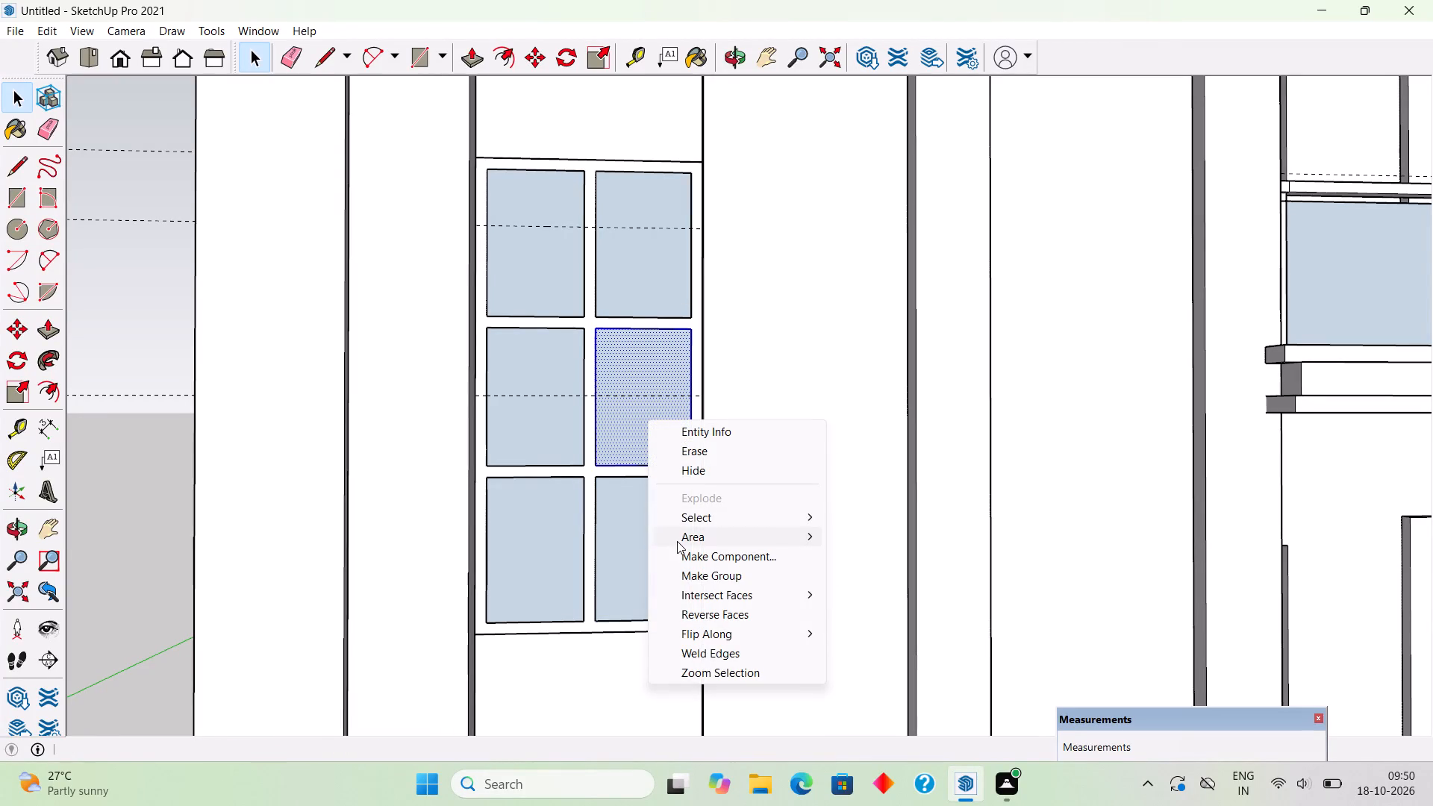
left_click(687, 565)
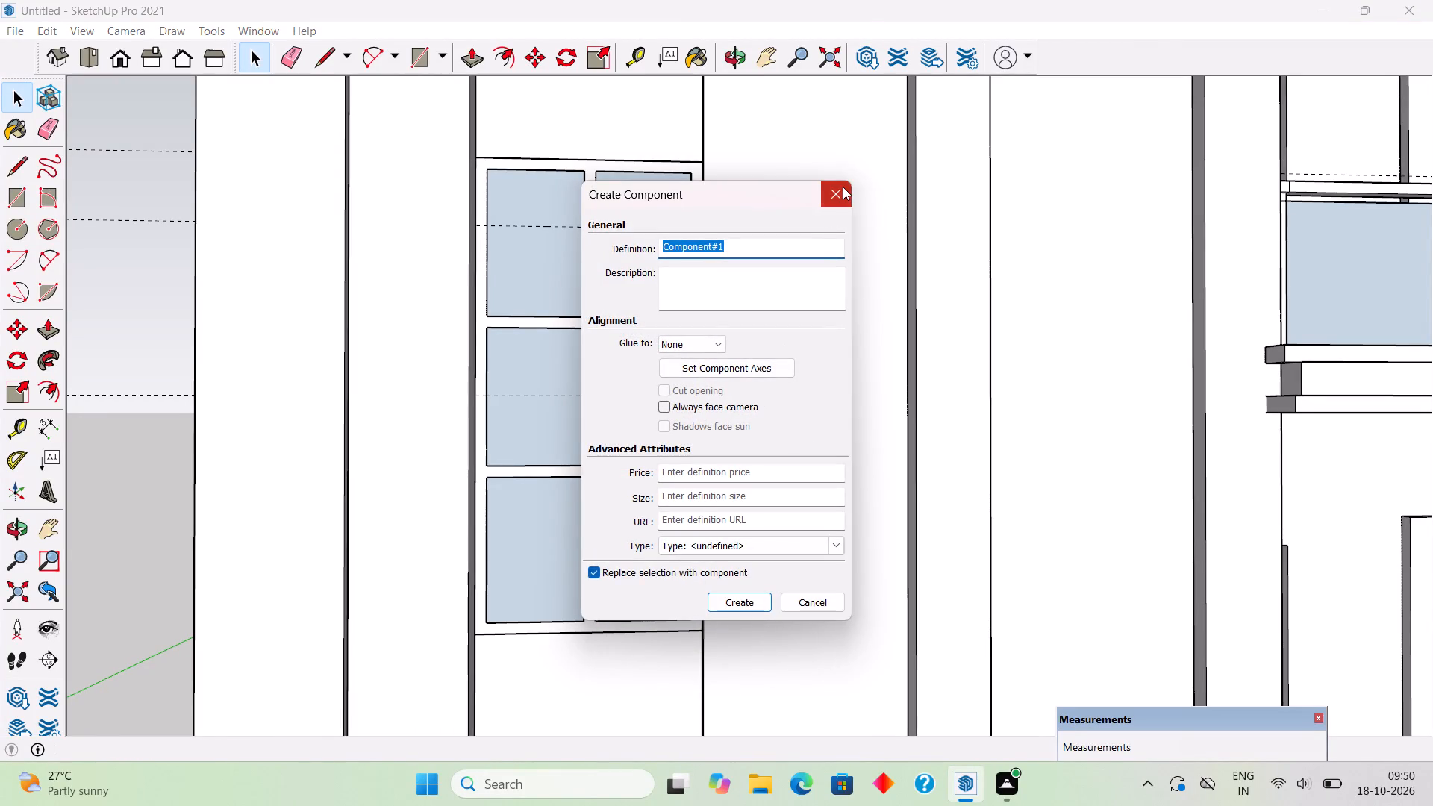
left_click(843, 187)
right_click(666, 411)
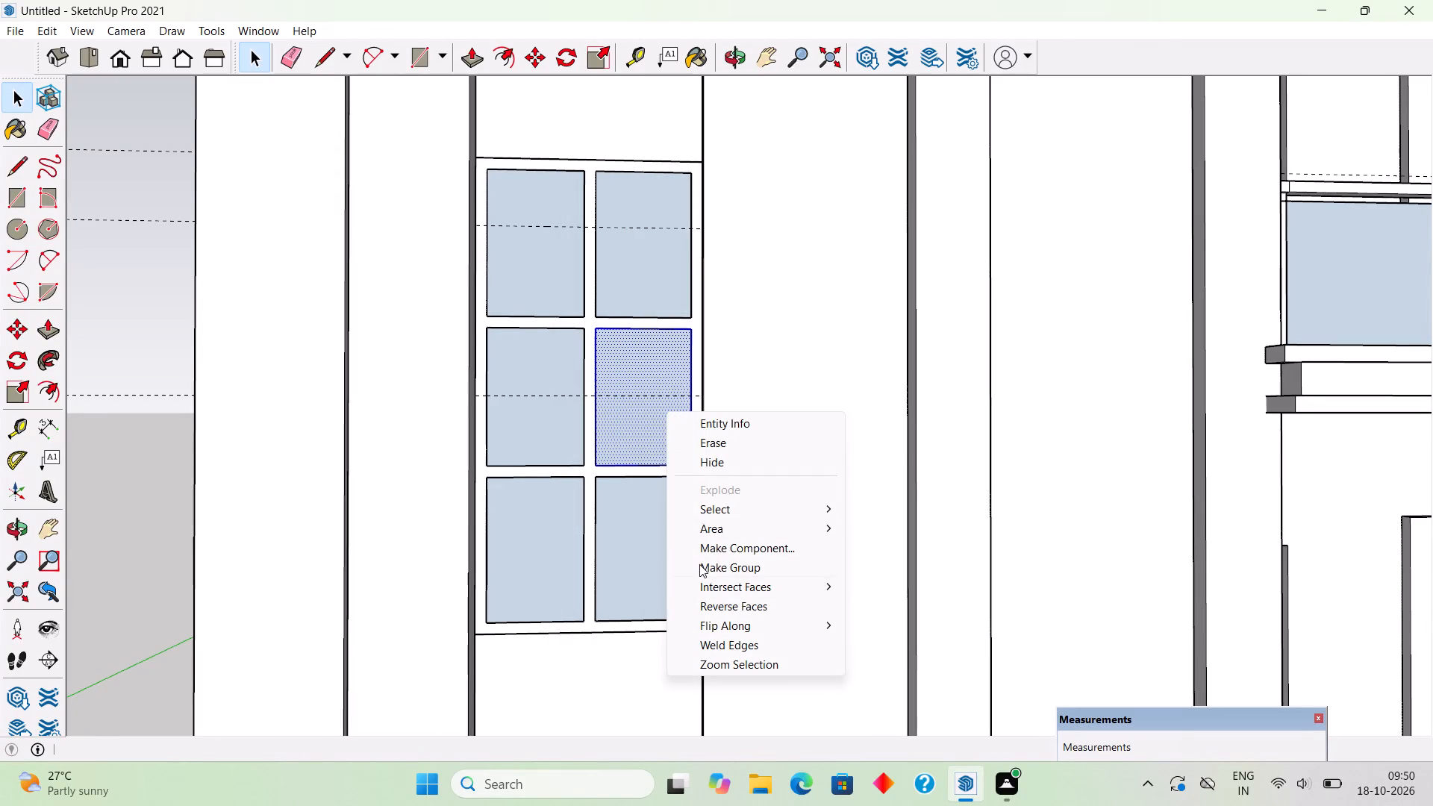
left_click(699, 563)
triple_click(612, 207)
right_click(612, 207)
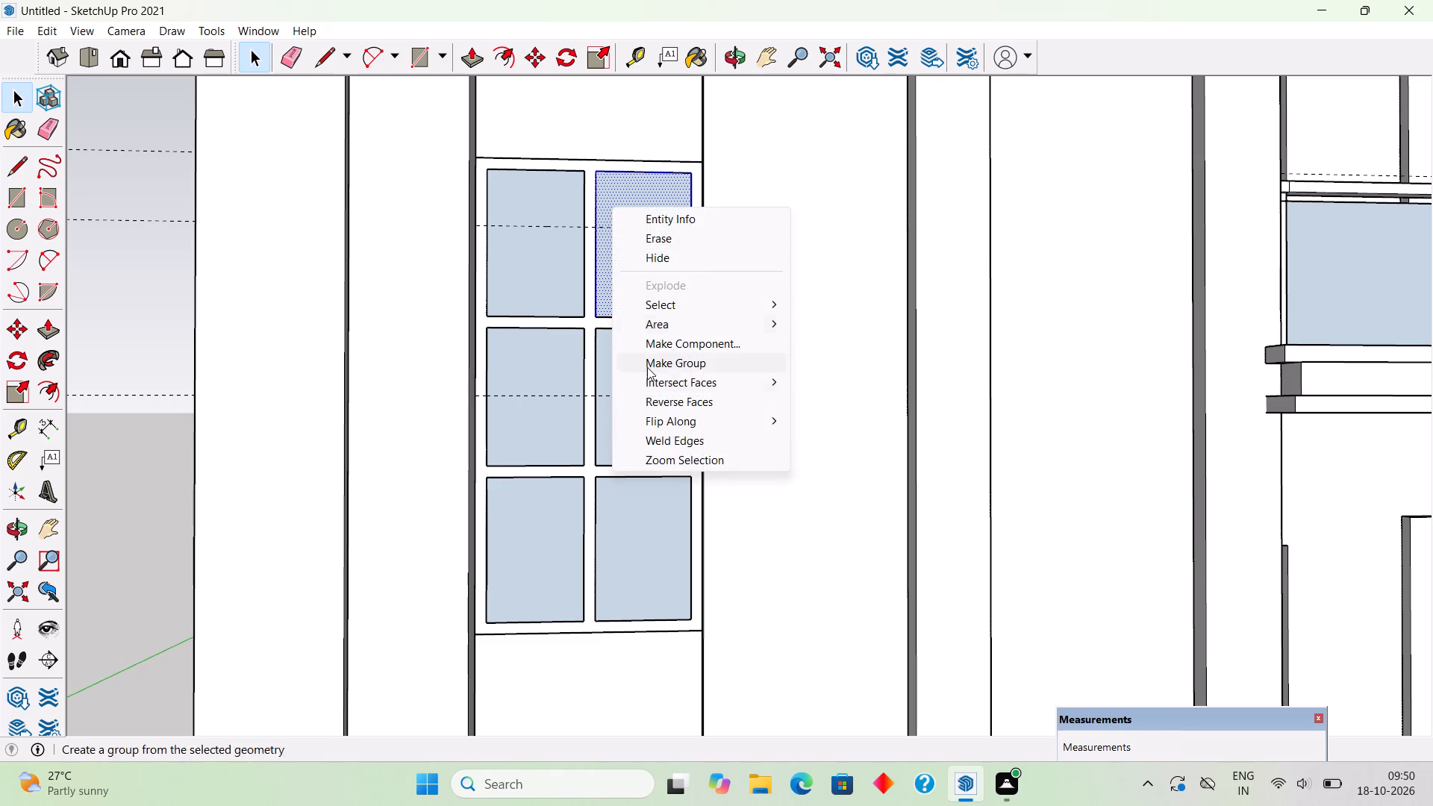
left_click(660, 362)
Make separate groups of the lower window's top-left, middle-left and bottom-left glass panes.
triple_click(525, 258)
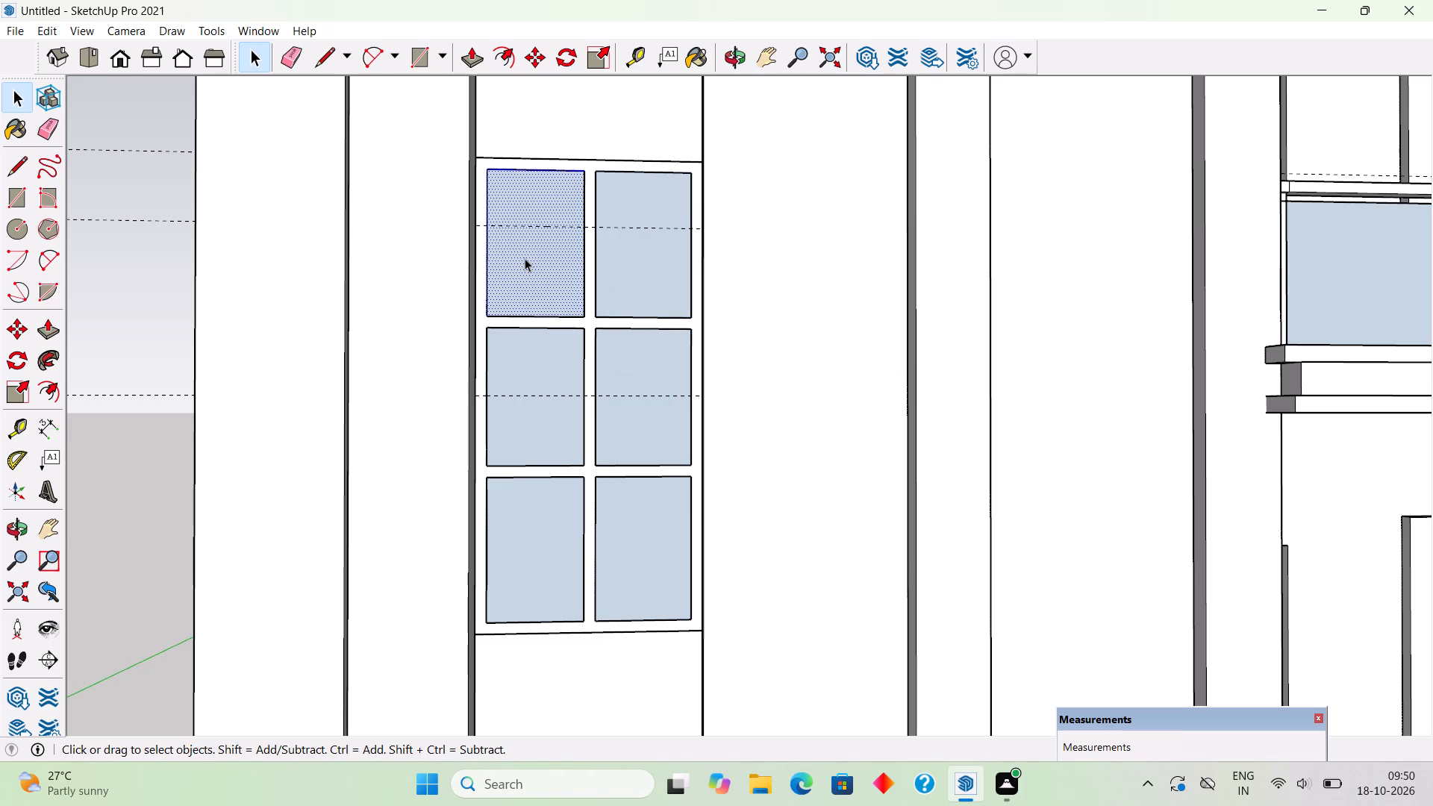
right_click(525, 258)
left_click(592, 408)
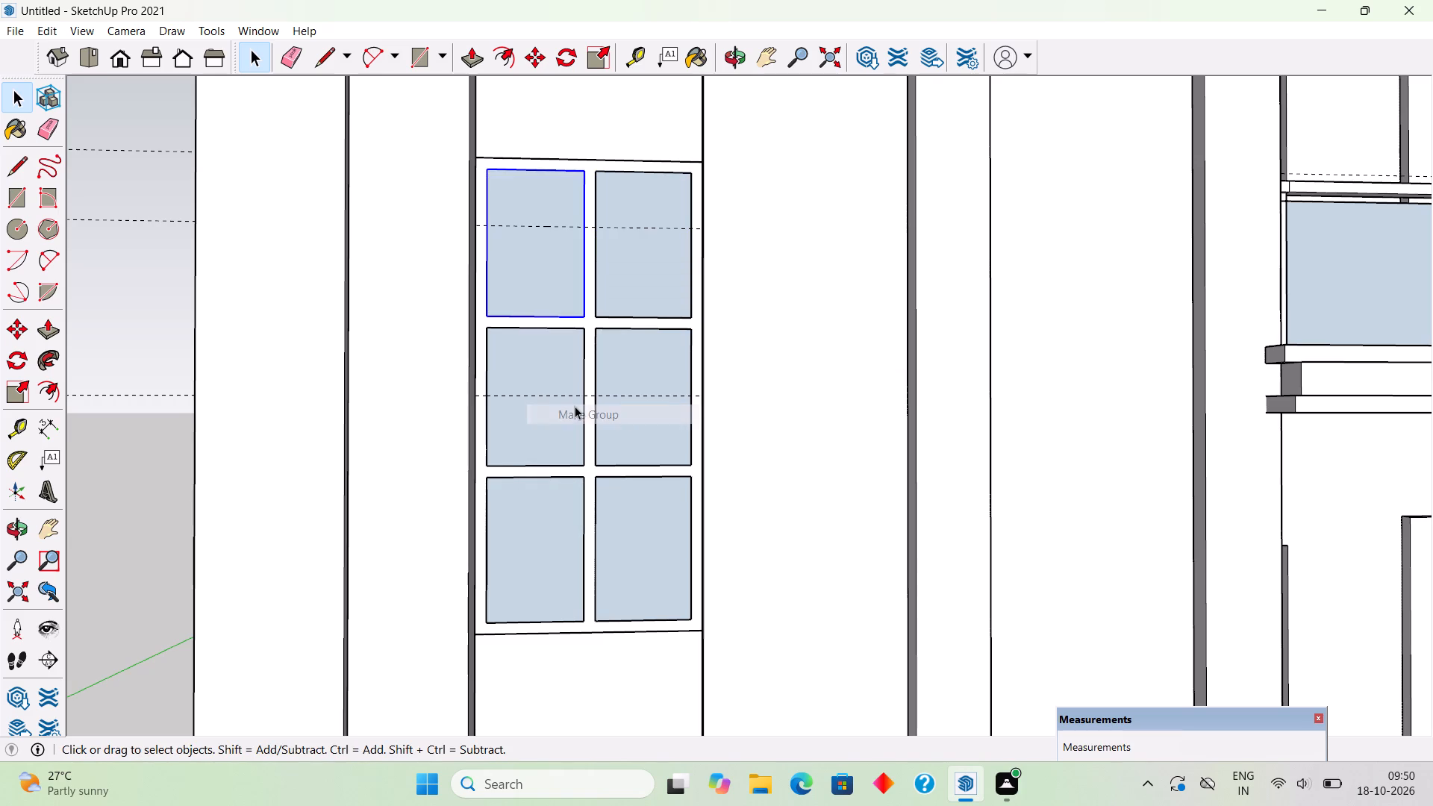
triple_click(575, 406)
left_click(575, 406)
right_click(575, 406)
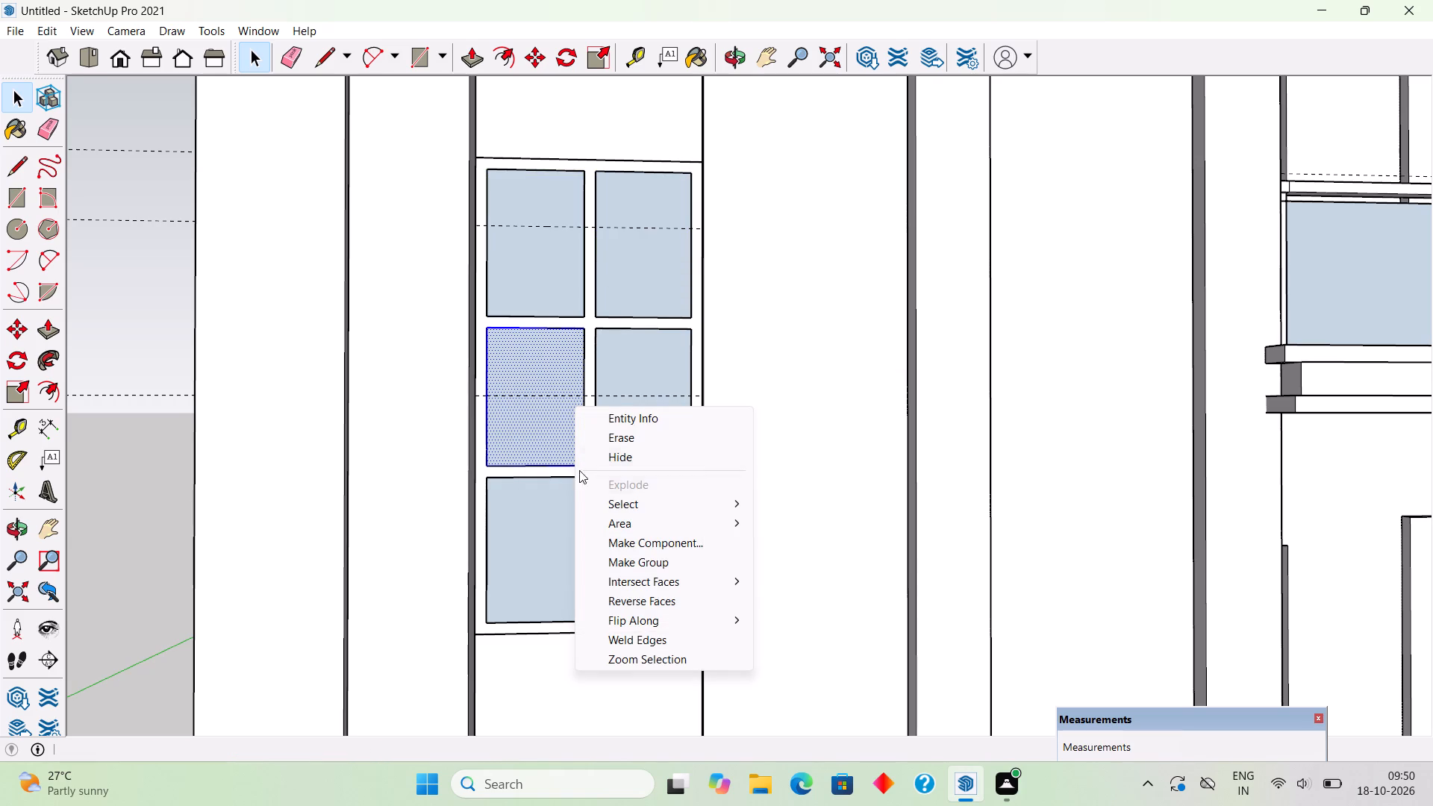
left_click(609, 556)
triple_click(570, 557)
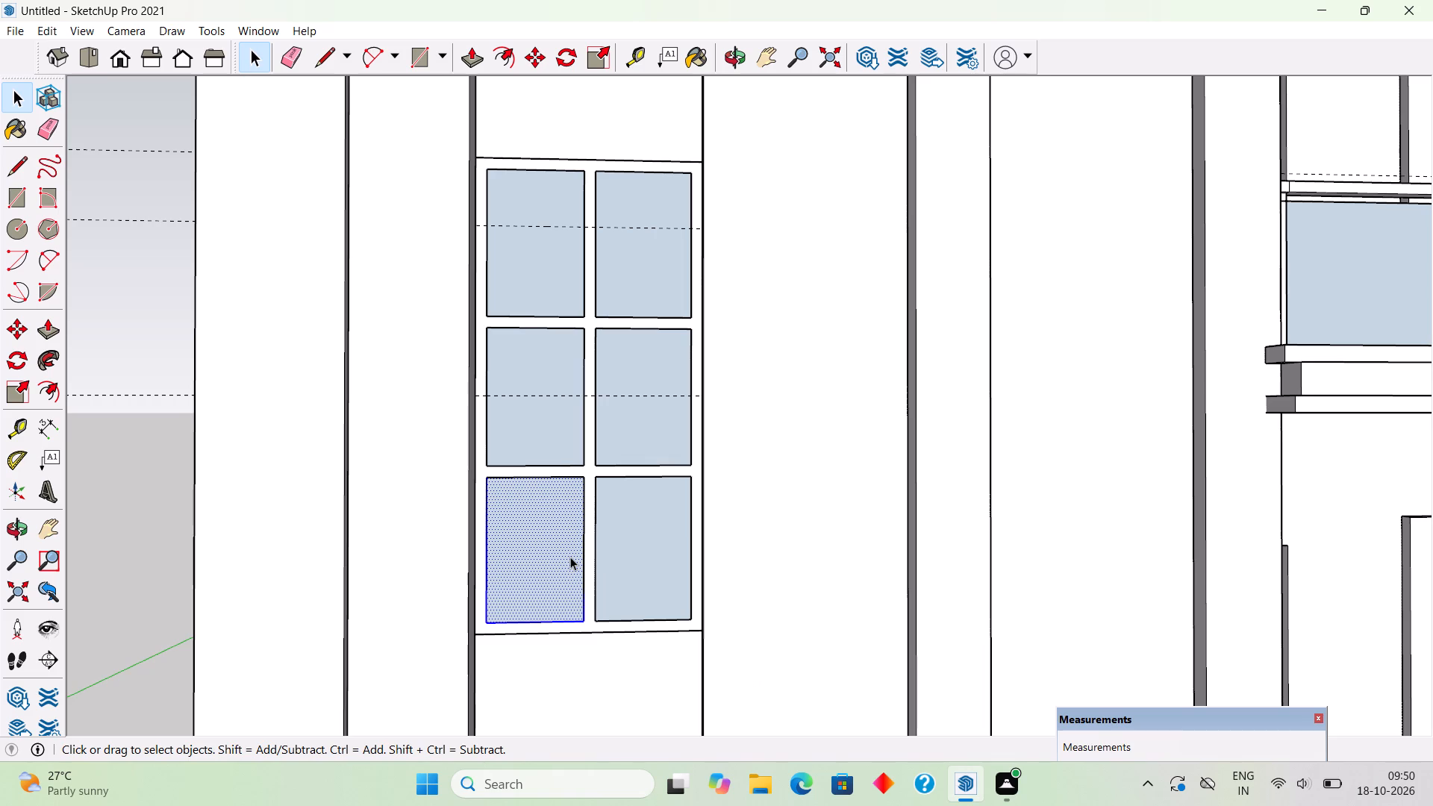
left_click(570, 557)
right_click(569, 549)
left_click(631, 443)
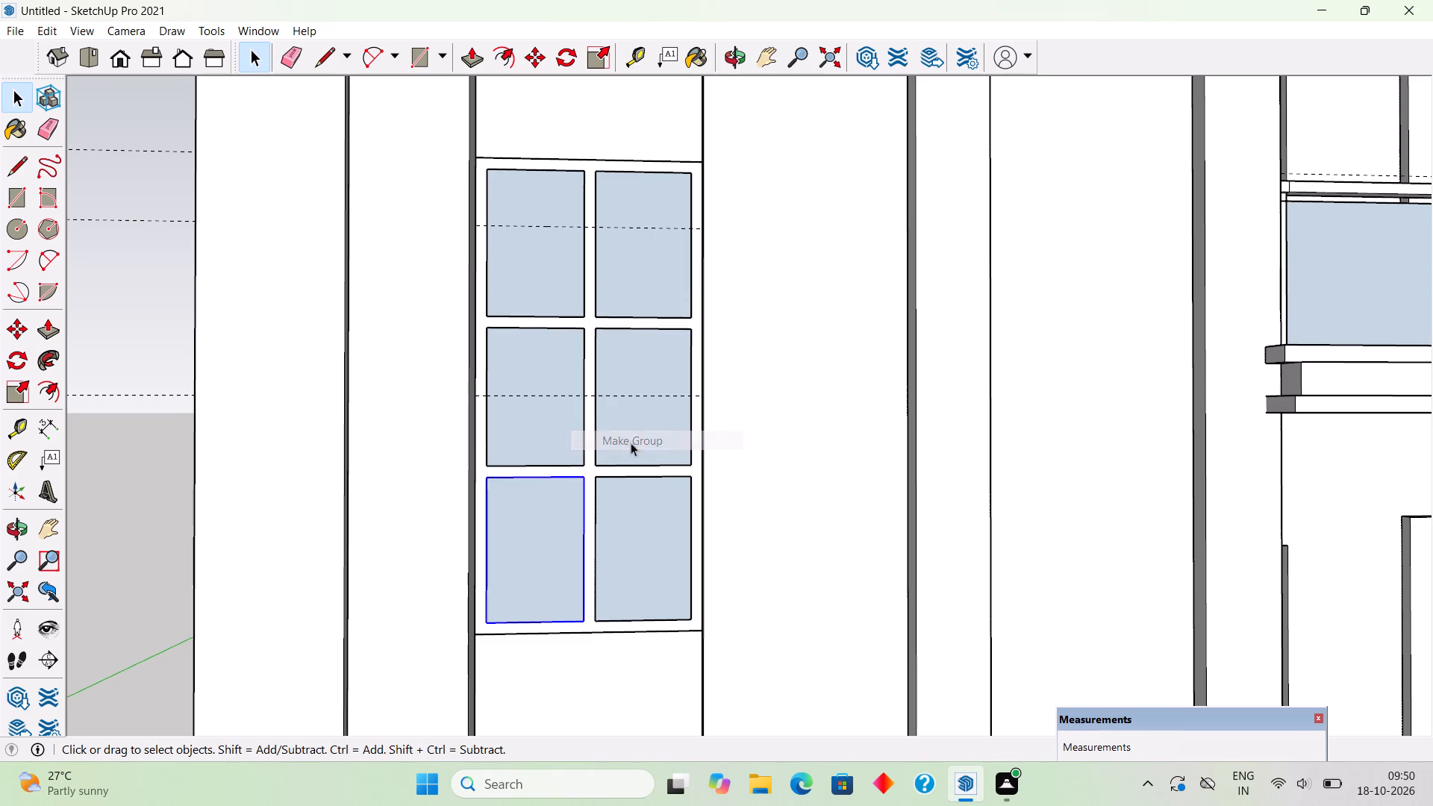
Examine the whole house from the front and from the balcony corner with both tower windows glazed.
scroll(630, 436, "down", 16)
left_click(394, 299)
scroll(442, 336, "down", 4)
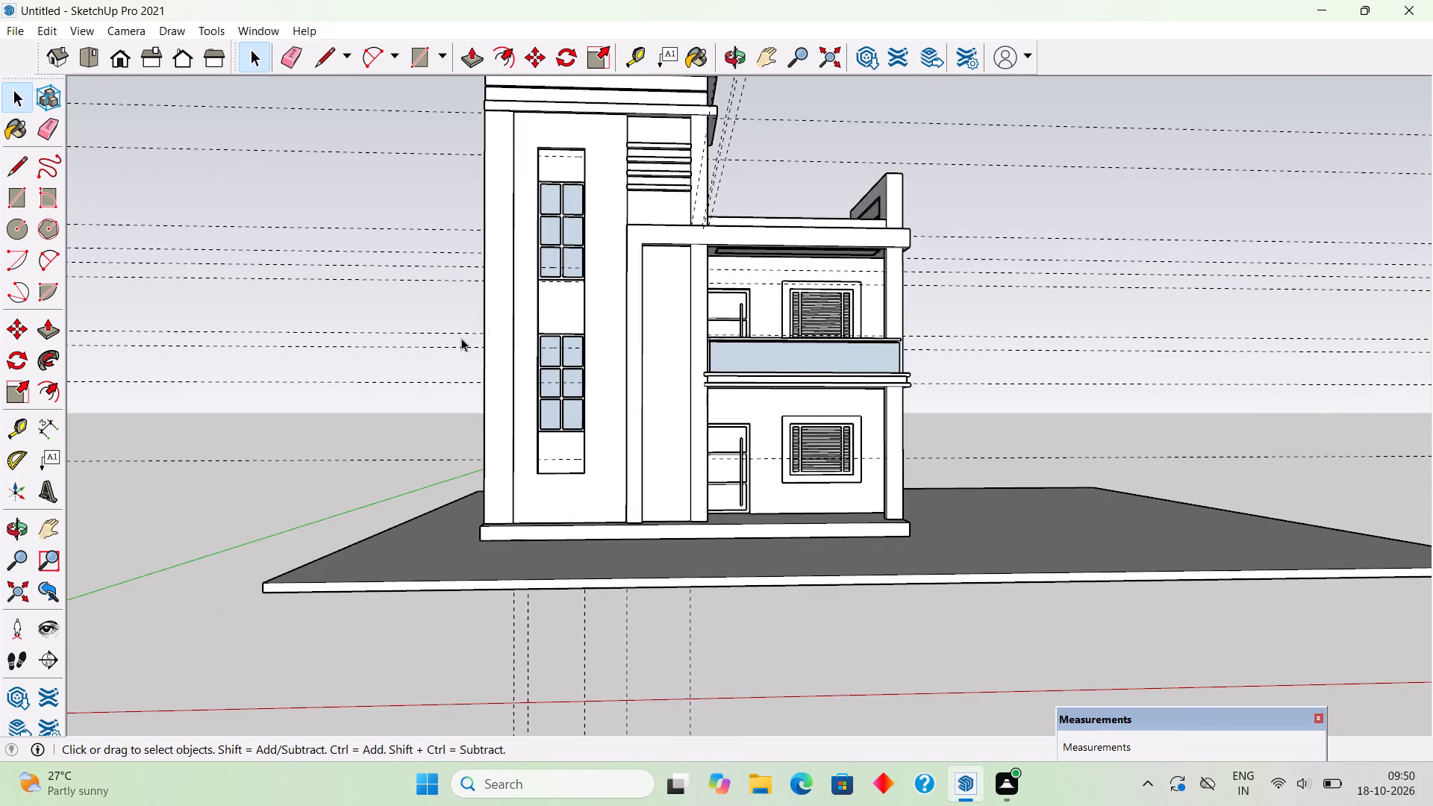
middle_click_drag(499, 324, 512, 417)
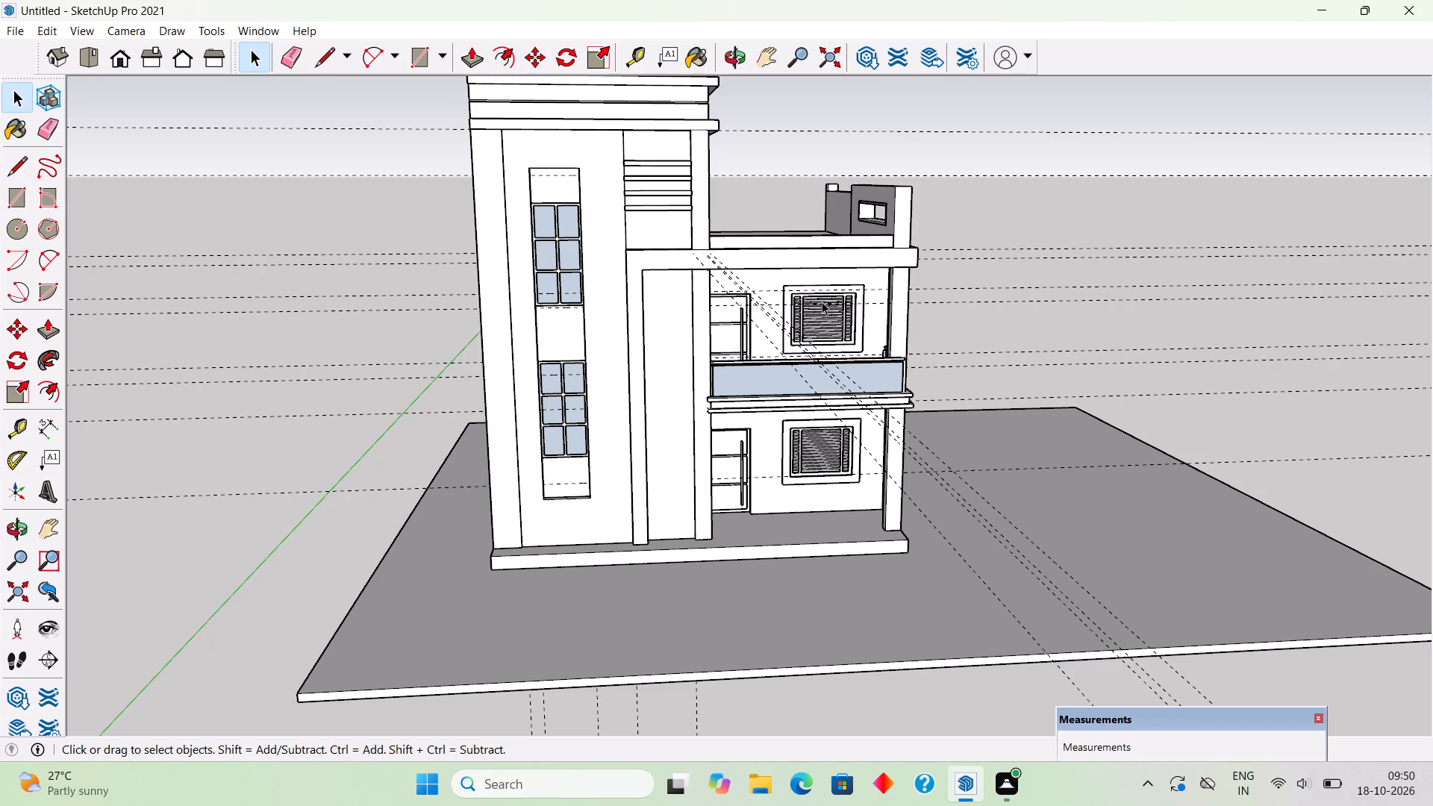
middle_click_drag(689, 307, 167, 323)
middle_click_drag(739, 196, 903, 209)
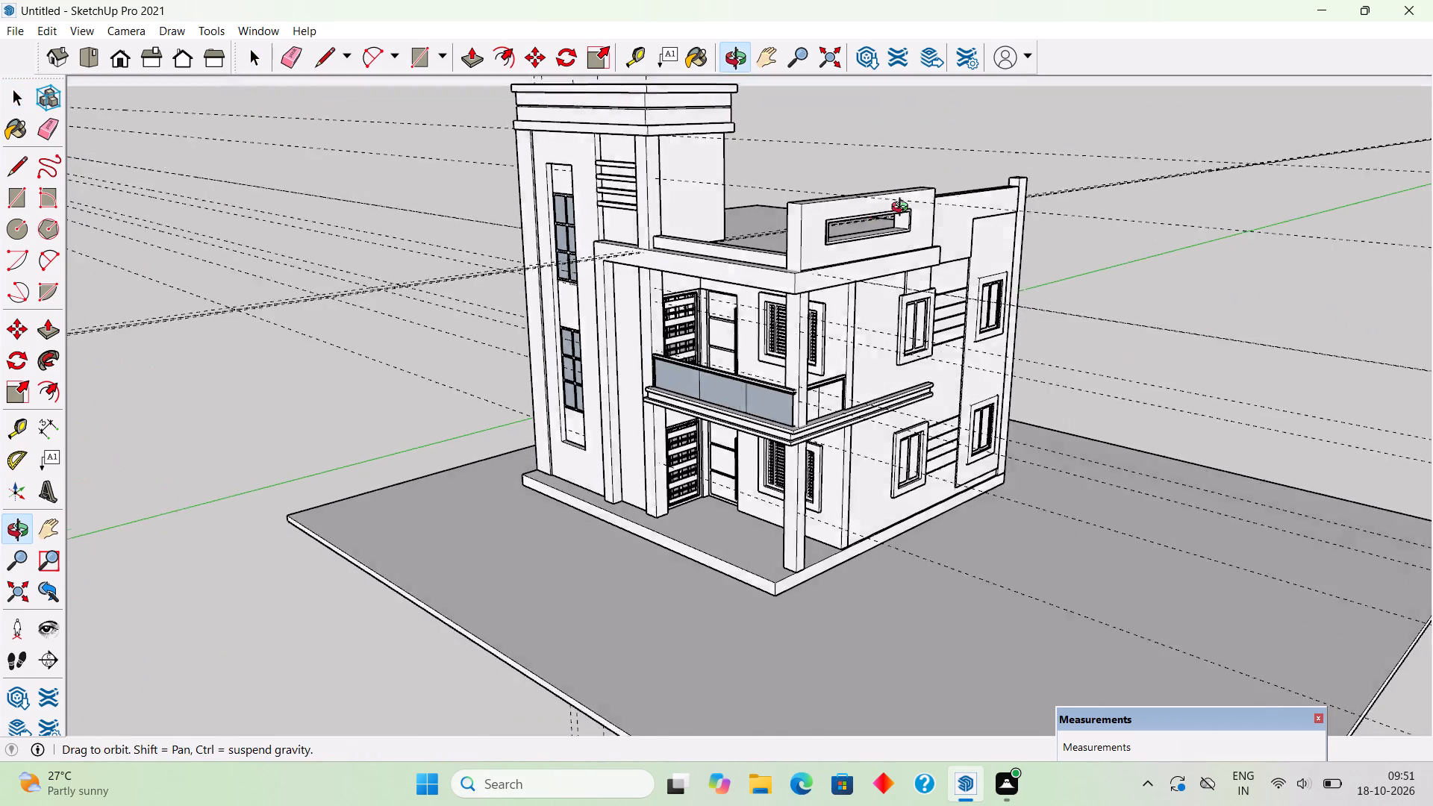
middle_click_drag(903, 209, 905, 208)
scroll(784, 232, "up", 4)
middle_click_drag(809, 336, 864, 365)
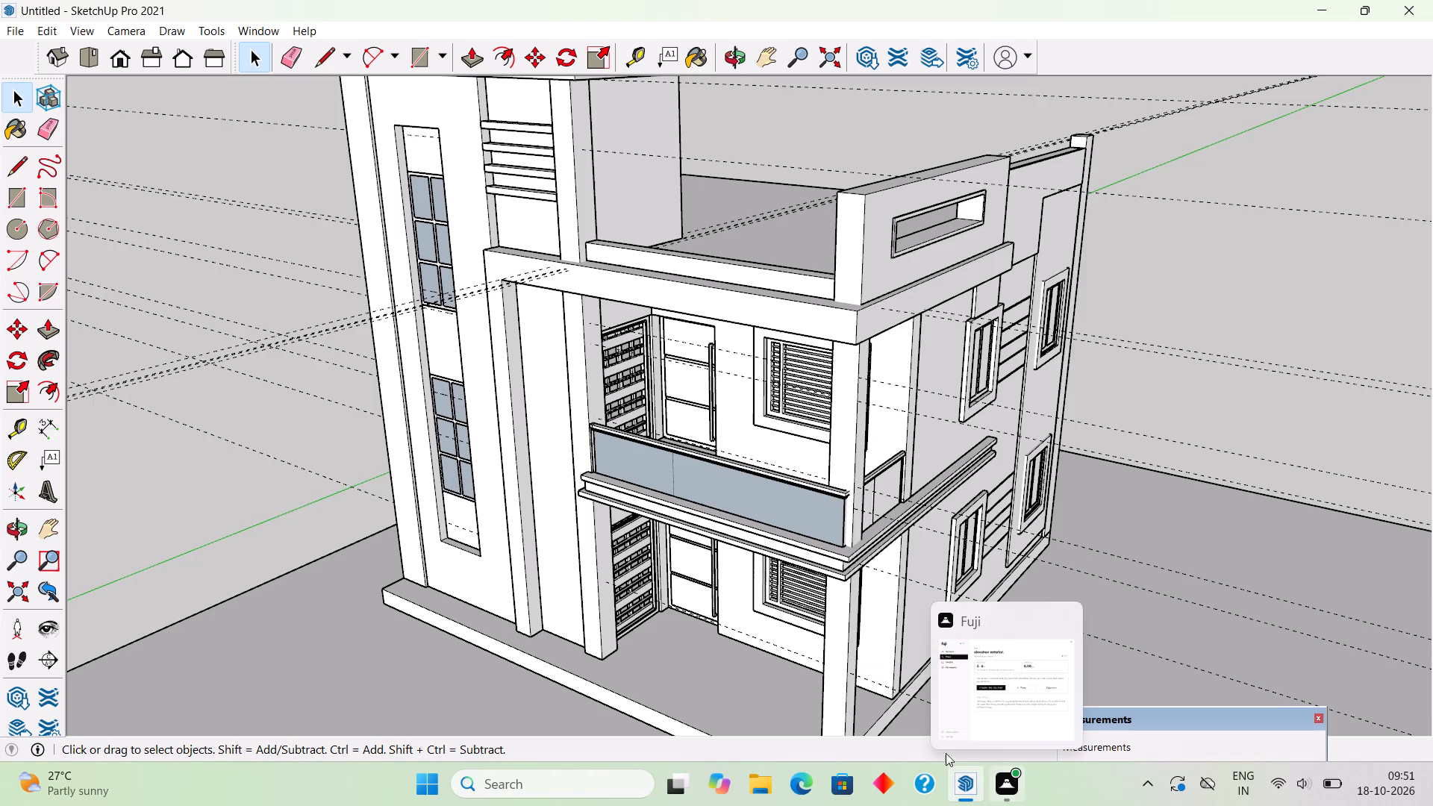
scroll(756, 425, "down", 5)
middle_click_drag(783, 409, 808, 322)
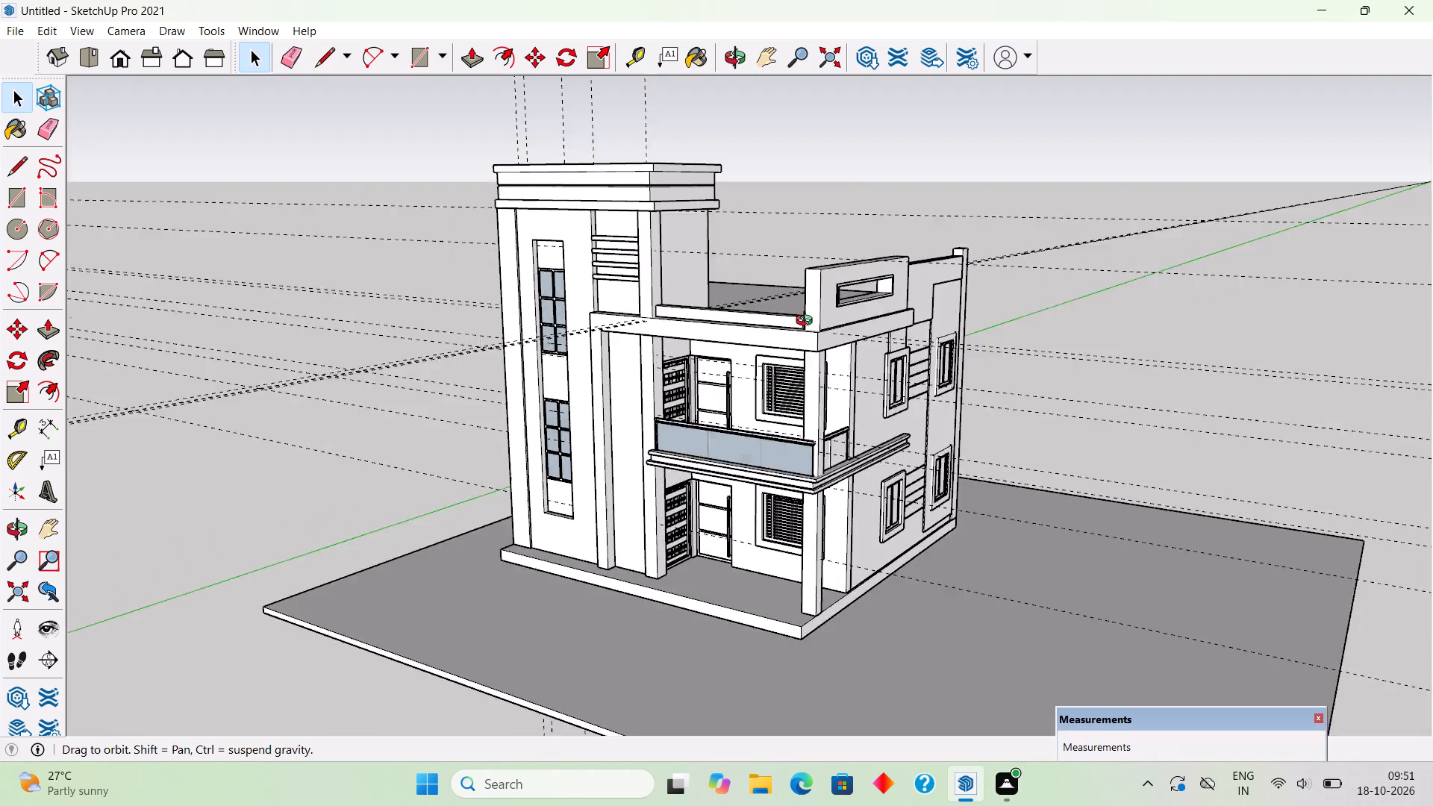
middle_click_drag(808, 322, 830, 275)
Place a guide 2' above the front roof parapet's top edge beside the tower, and a second guide 6" below it.
scroll(840, 272, "up", 7)
middle_click_drag(803, 279, 608, 477)
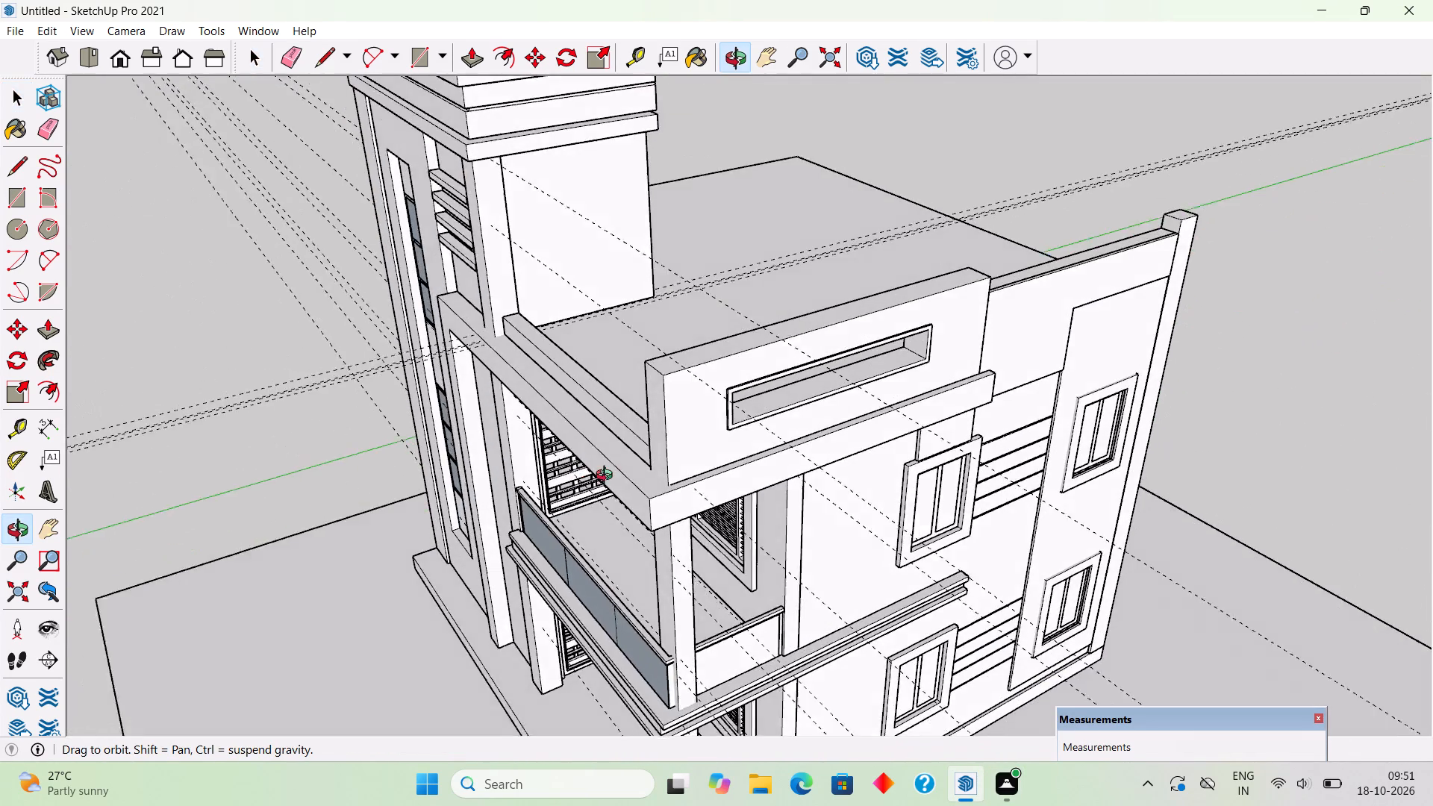
middle_click_drag(608, 477, 628, 456)
scroll(637, 448, "up", 1)
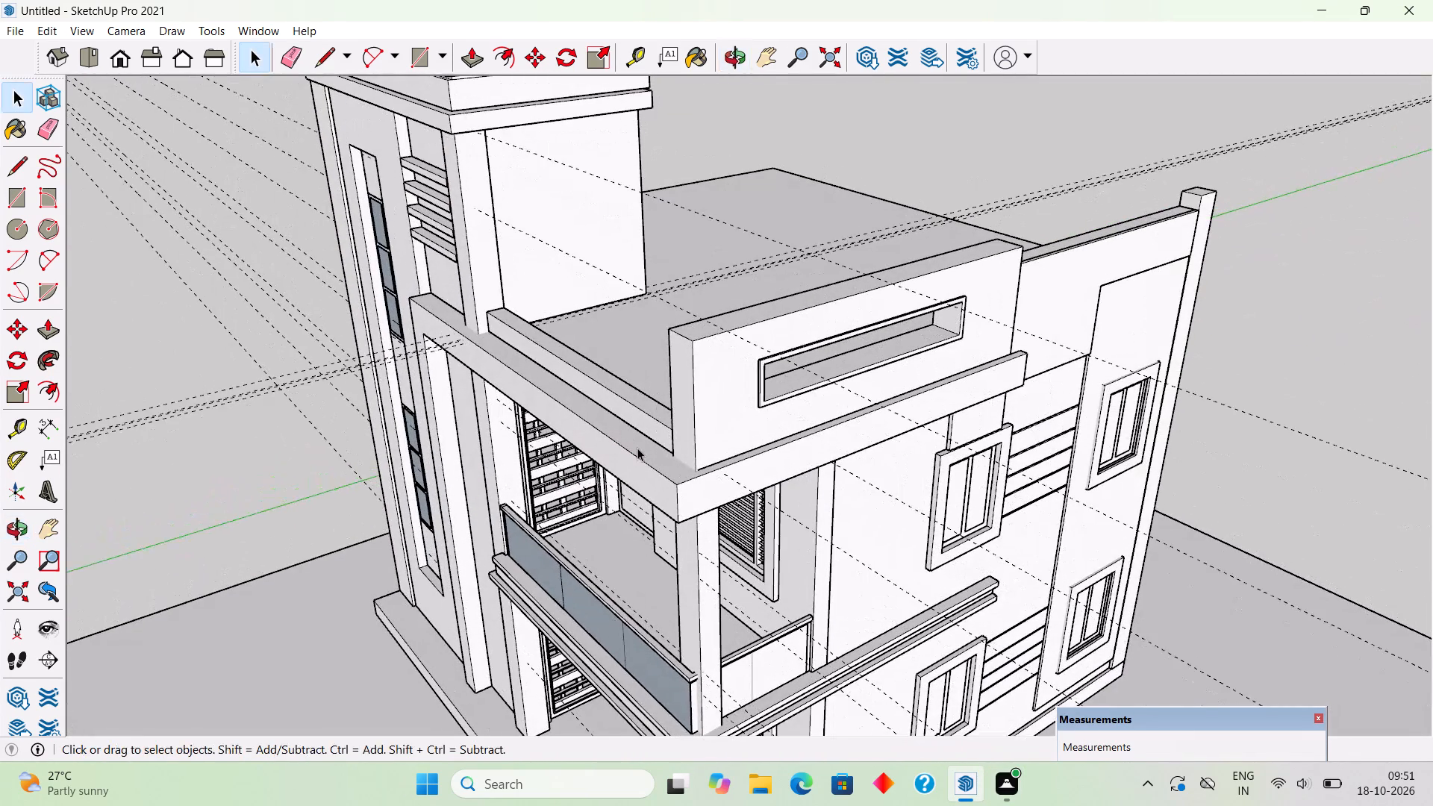
scroll(637, 448, "up", 1)
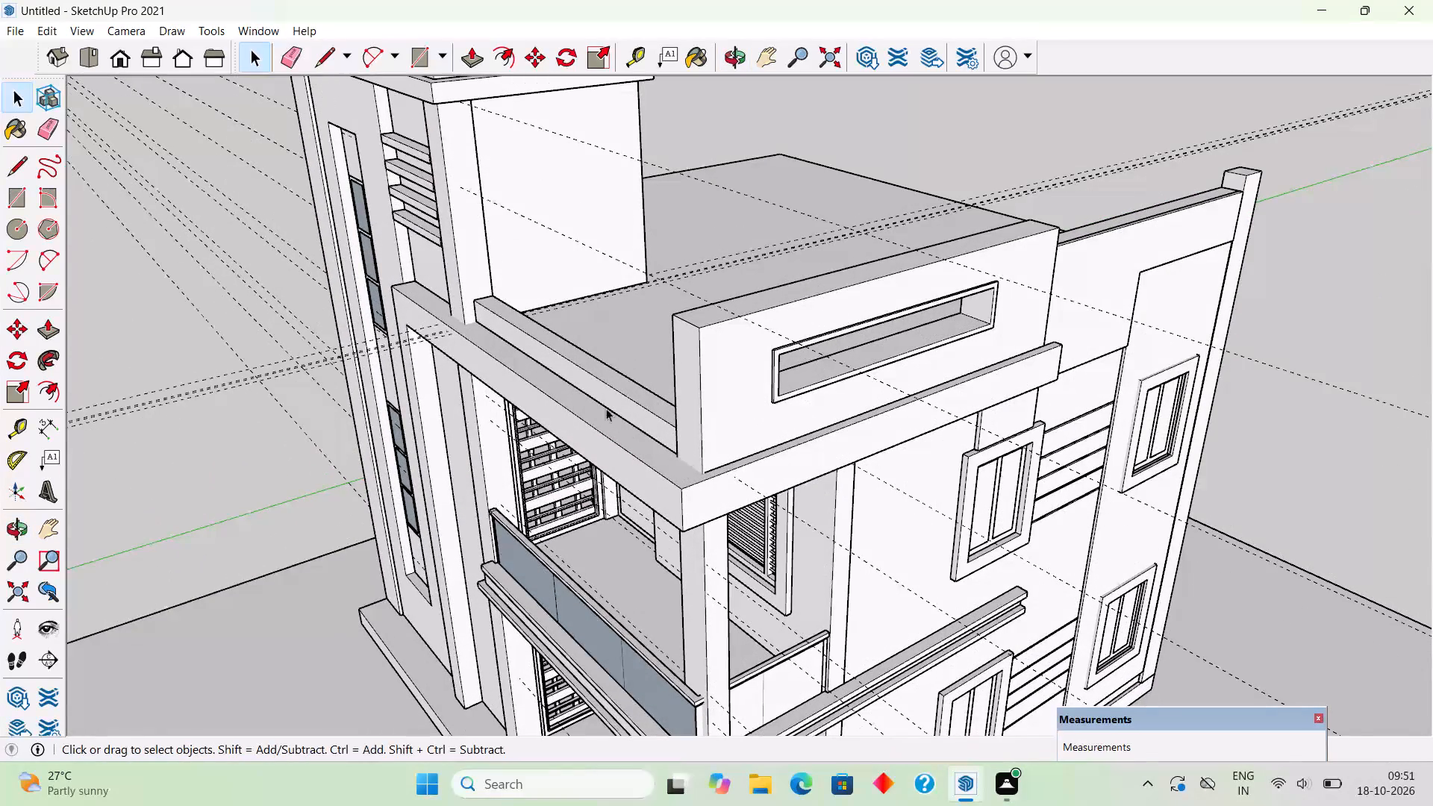
scroll(596, 396, "up", 1)
middle_click_drag(525, 281, 566, 297)
scroll(458, 246, "up", 5)
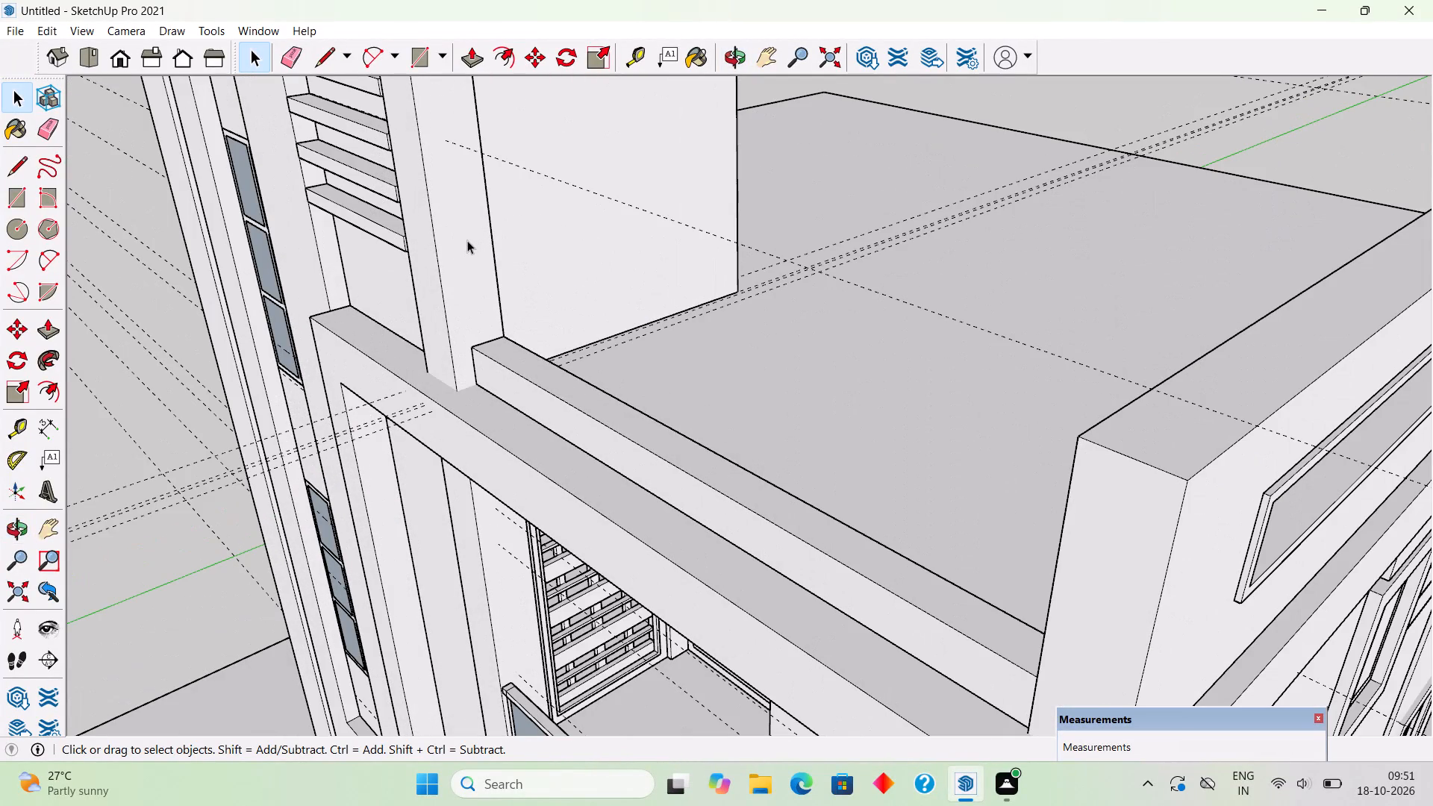
key("t")
left_click(493, 340)
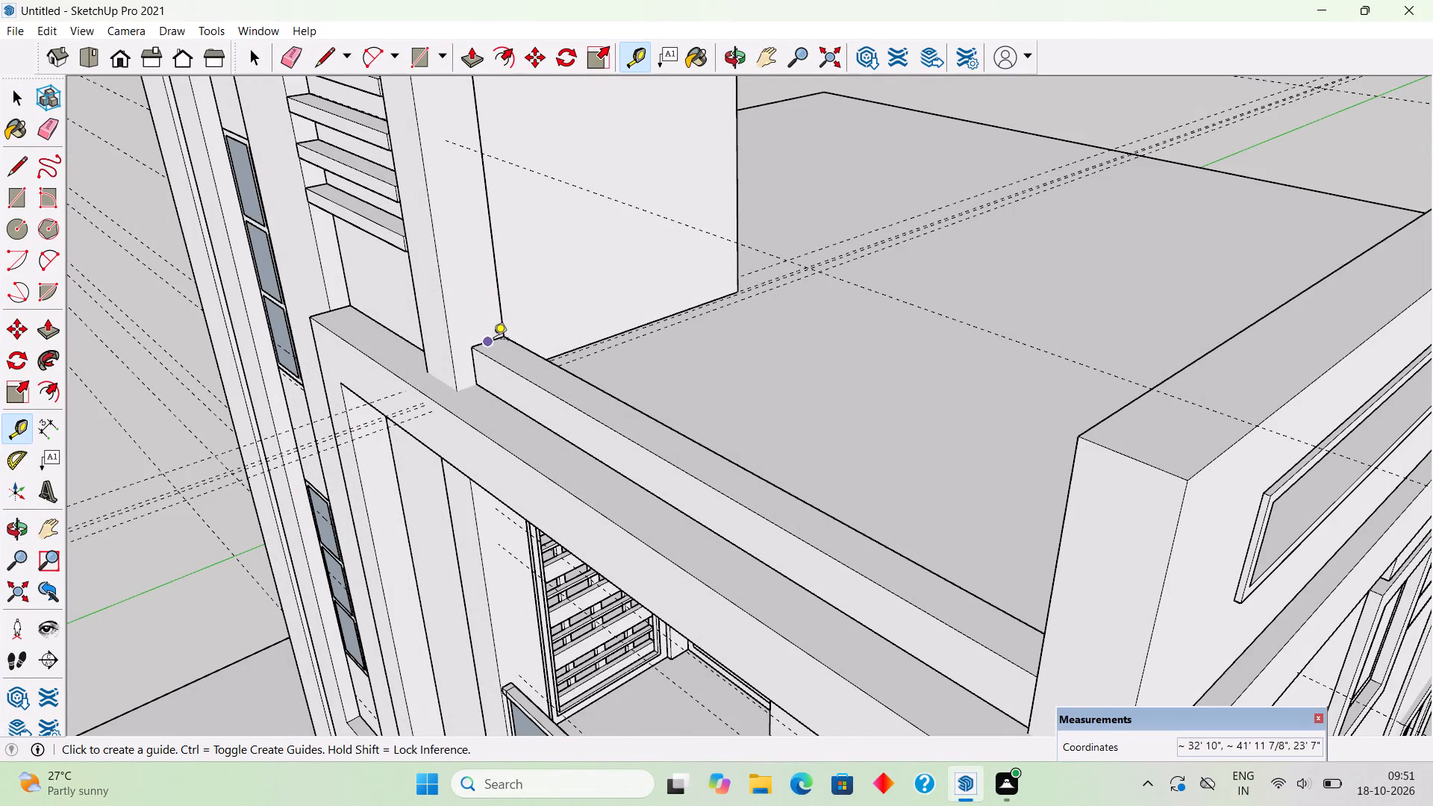
type("2'")
key("Return")
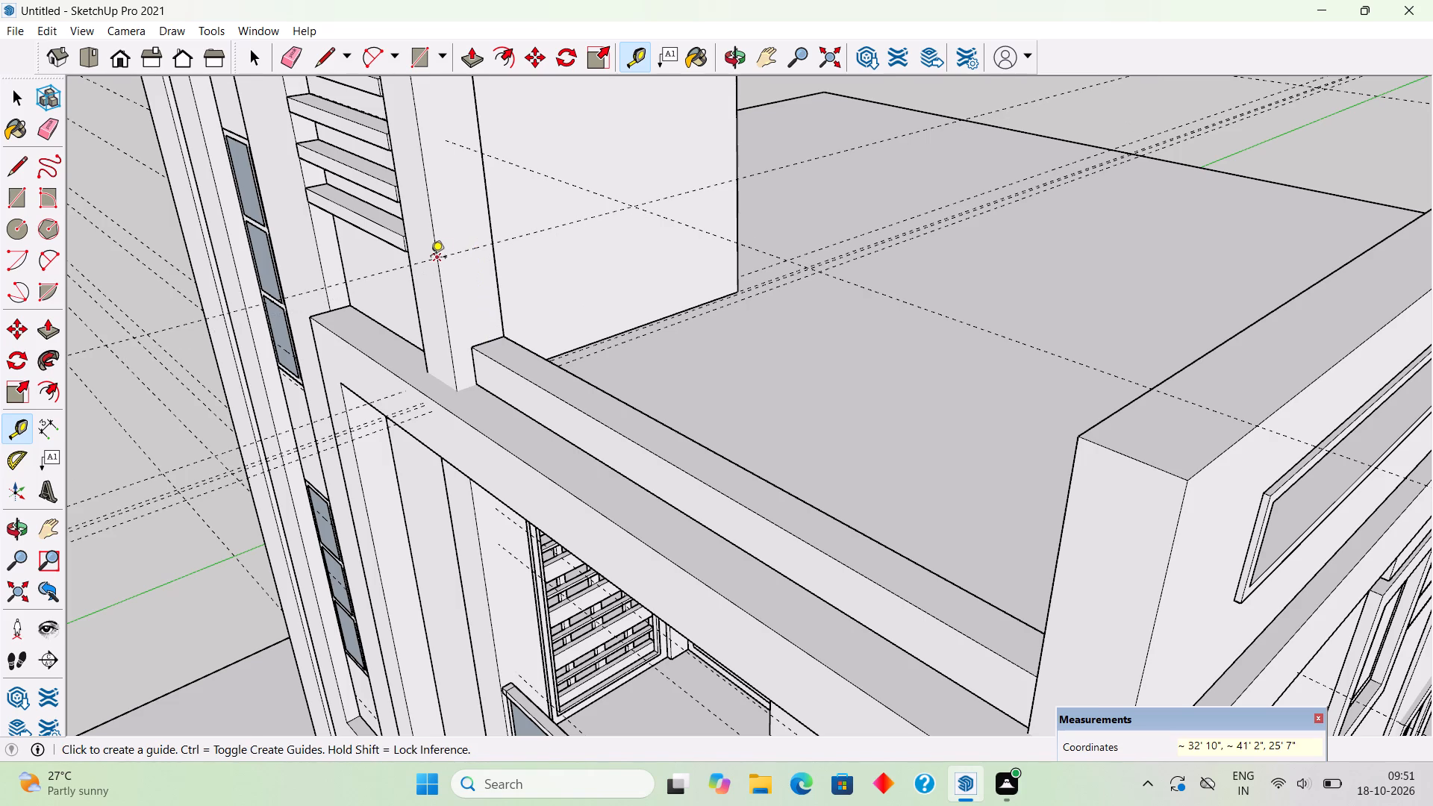
left_click(458, 258)
type("6\"")
key("Return")
key("space")
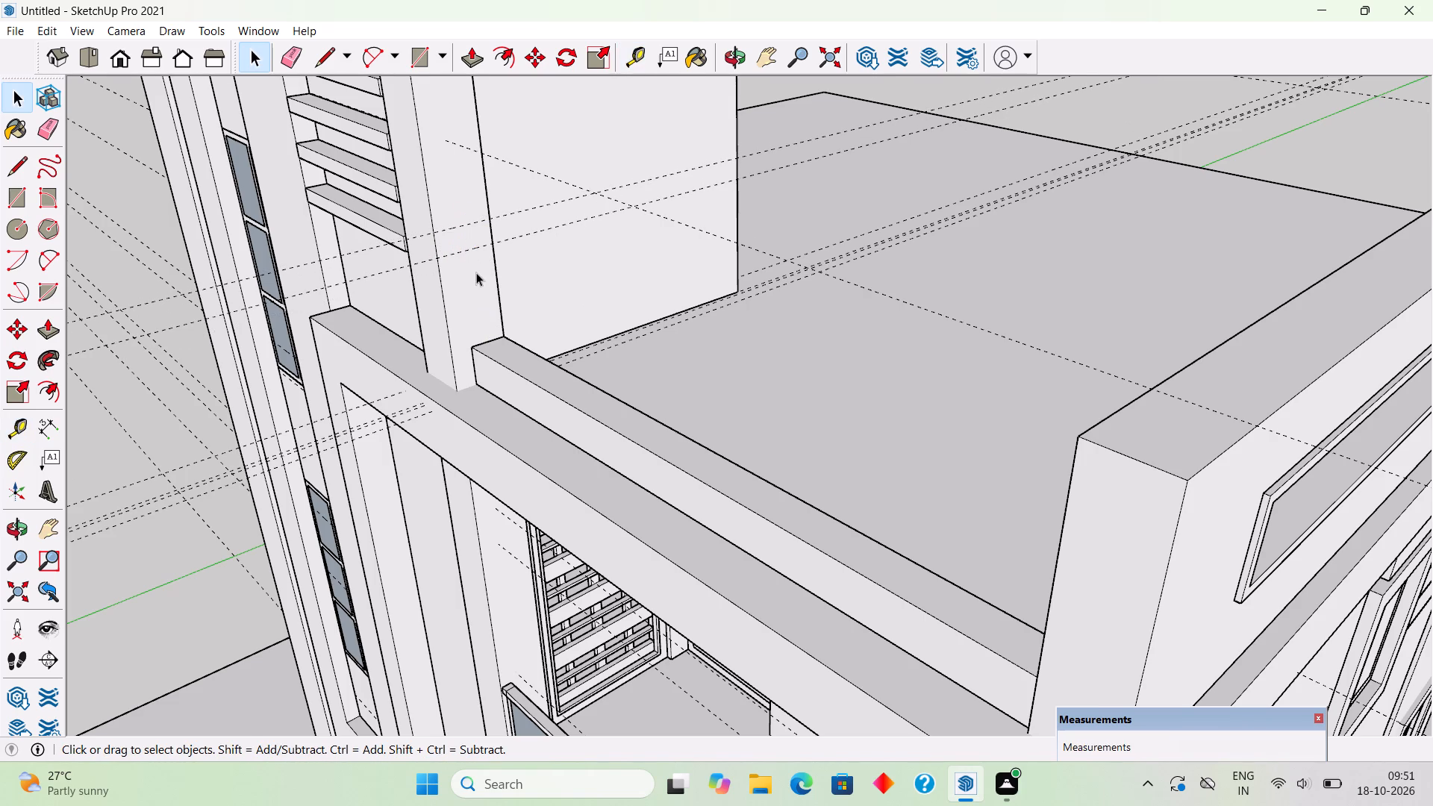
Place a vertical guide on the tower's side face, parallel to its corner edge and through the front parapet's top outer corner.
key("l")
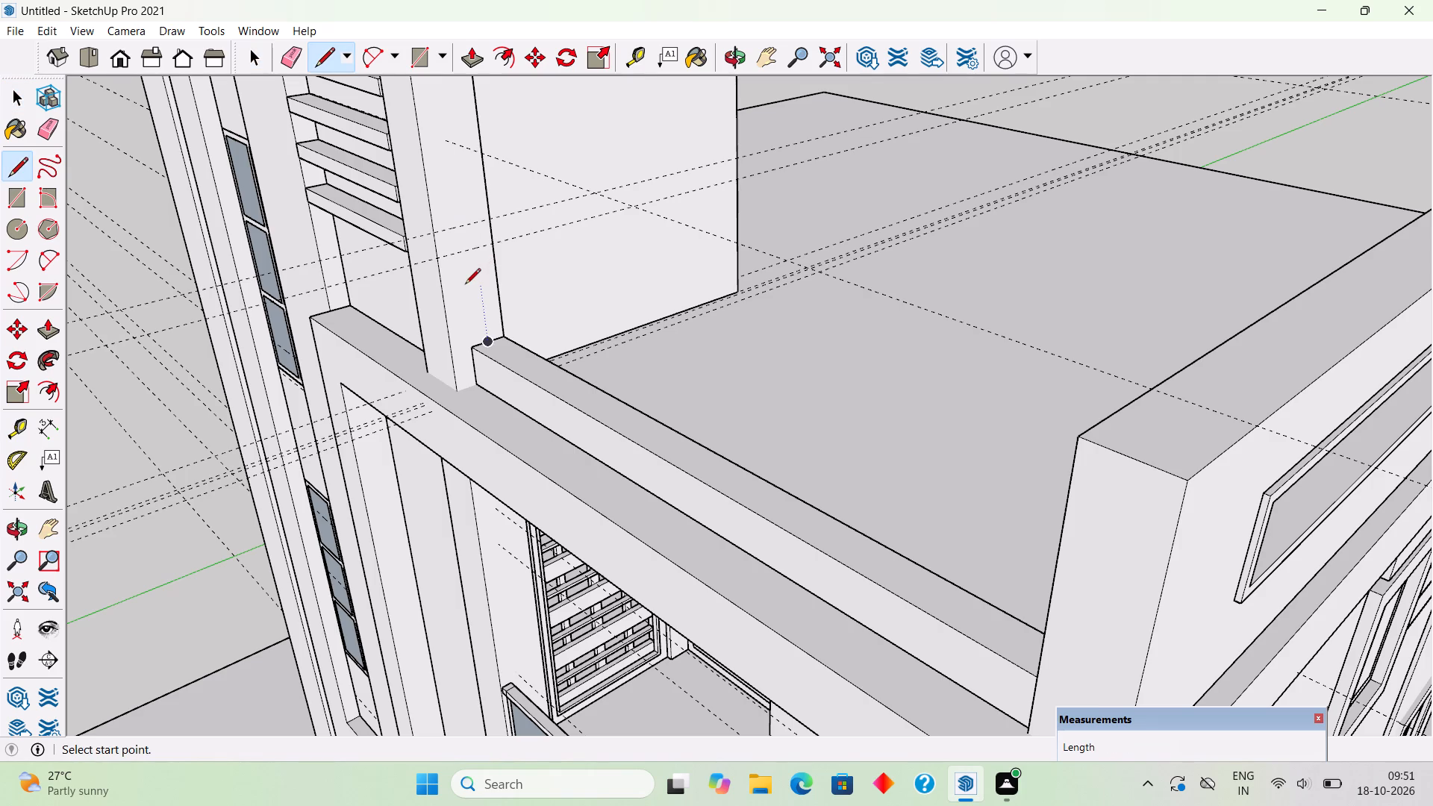
key("t")
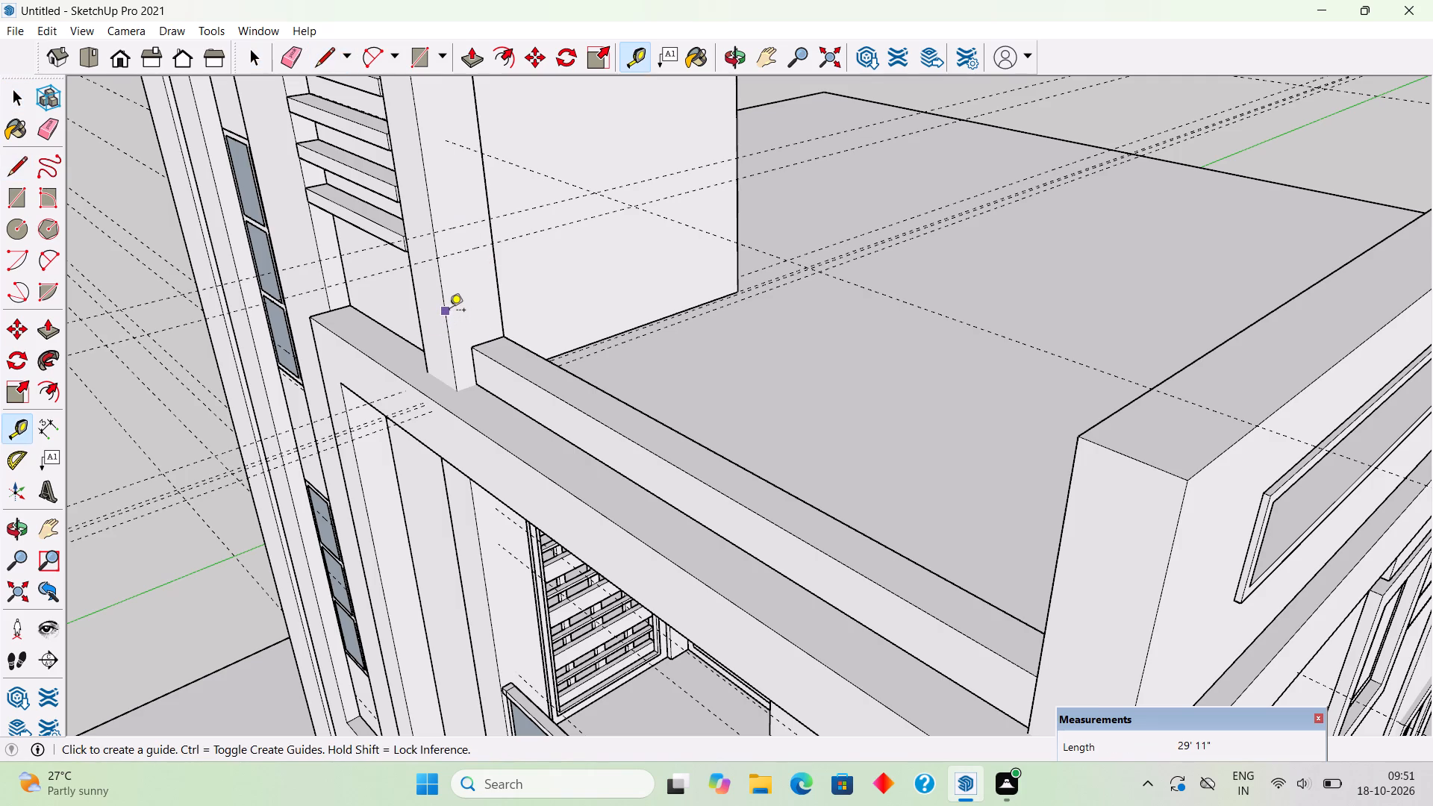
left_click(449, 313)
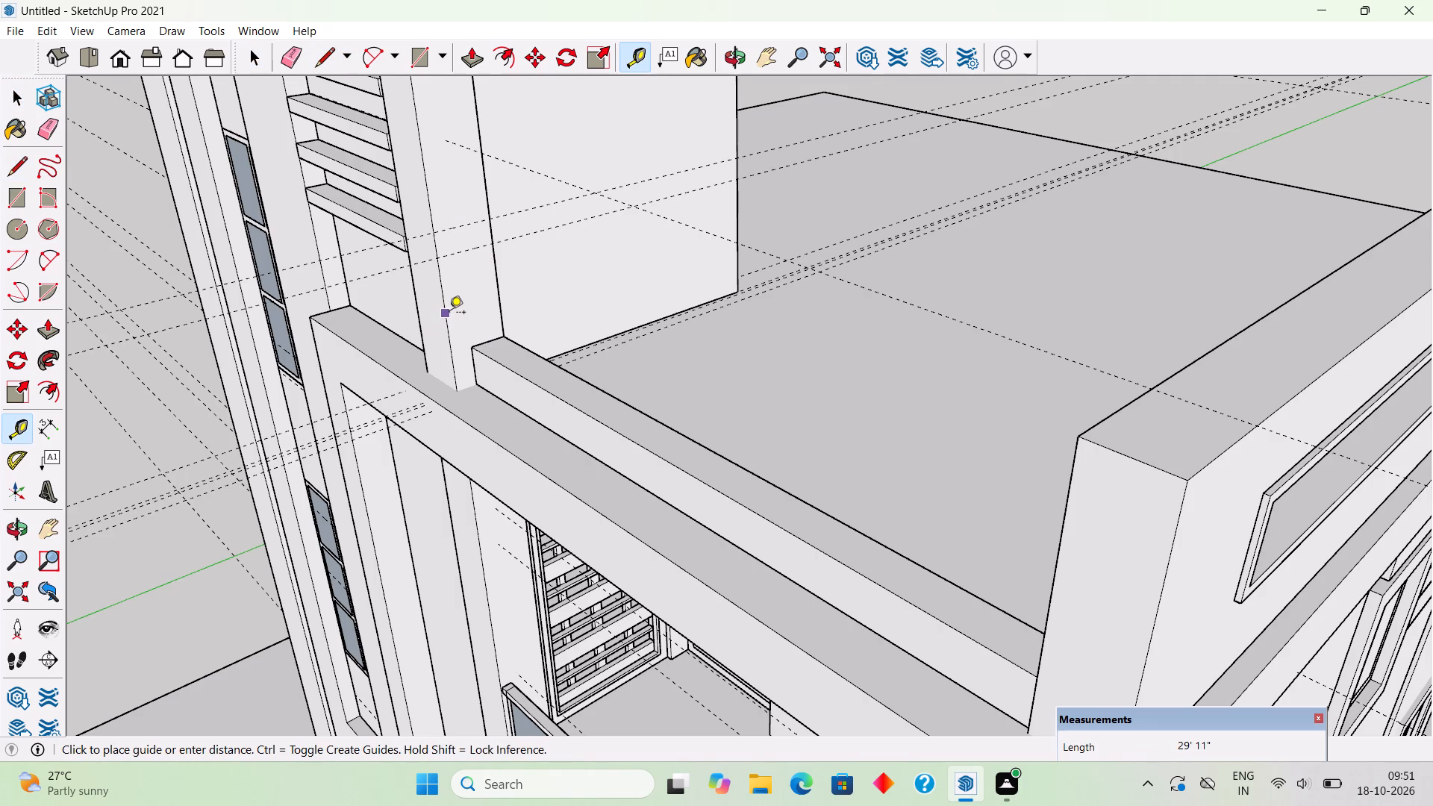
left_click(471, 349)
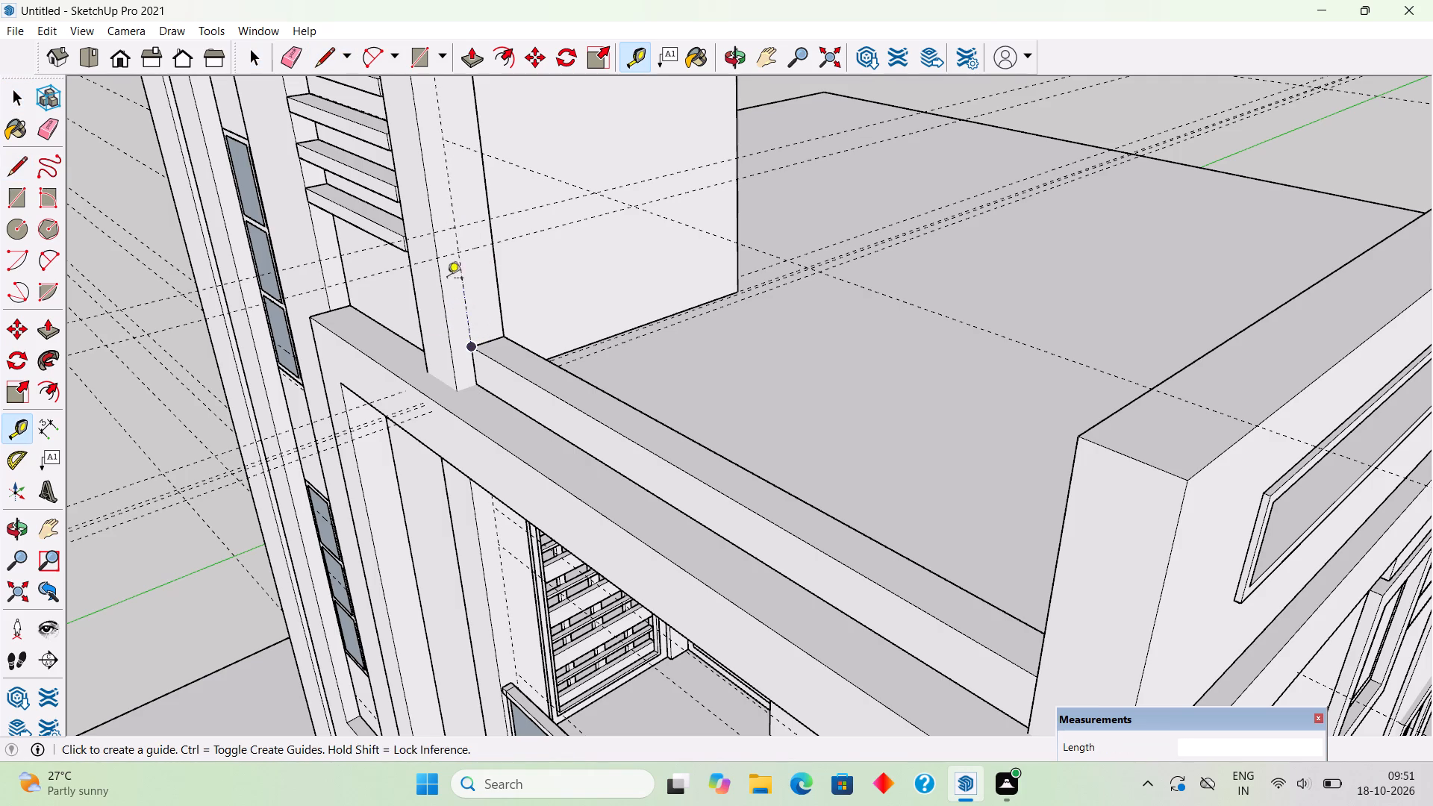
key("space")
Draw a rectangle about 3" by 4 3/16" on the tower's side face, starting where the vertical guide meets the upper horizontal guide.
type("r")
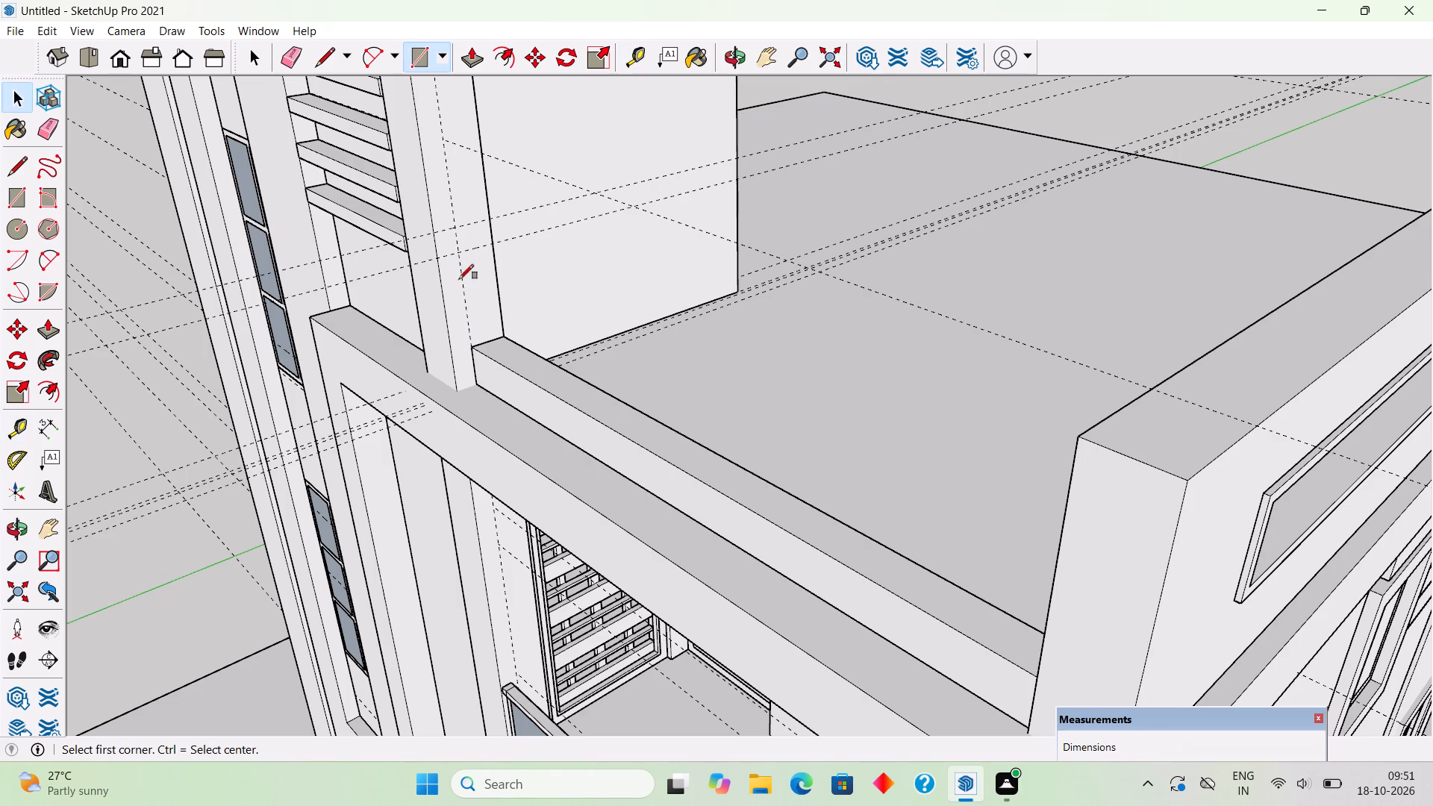
scroll(425, 179, "up", 6)
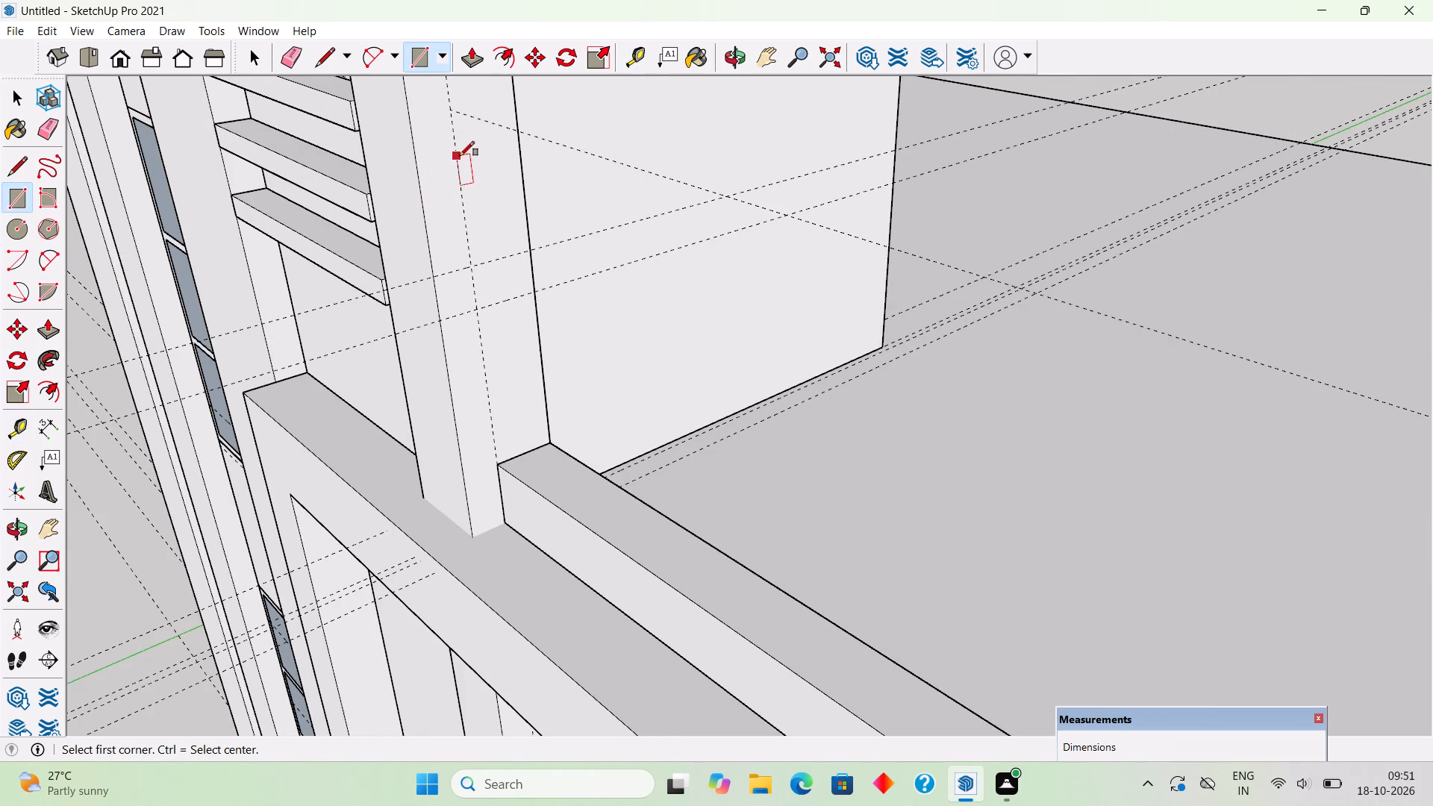
left_click(459, 107)
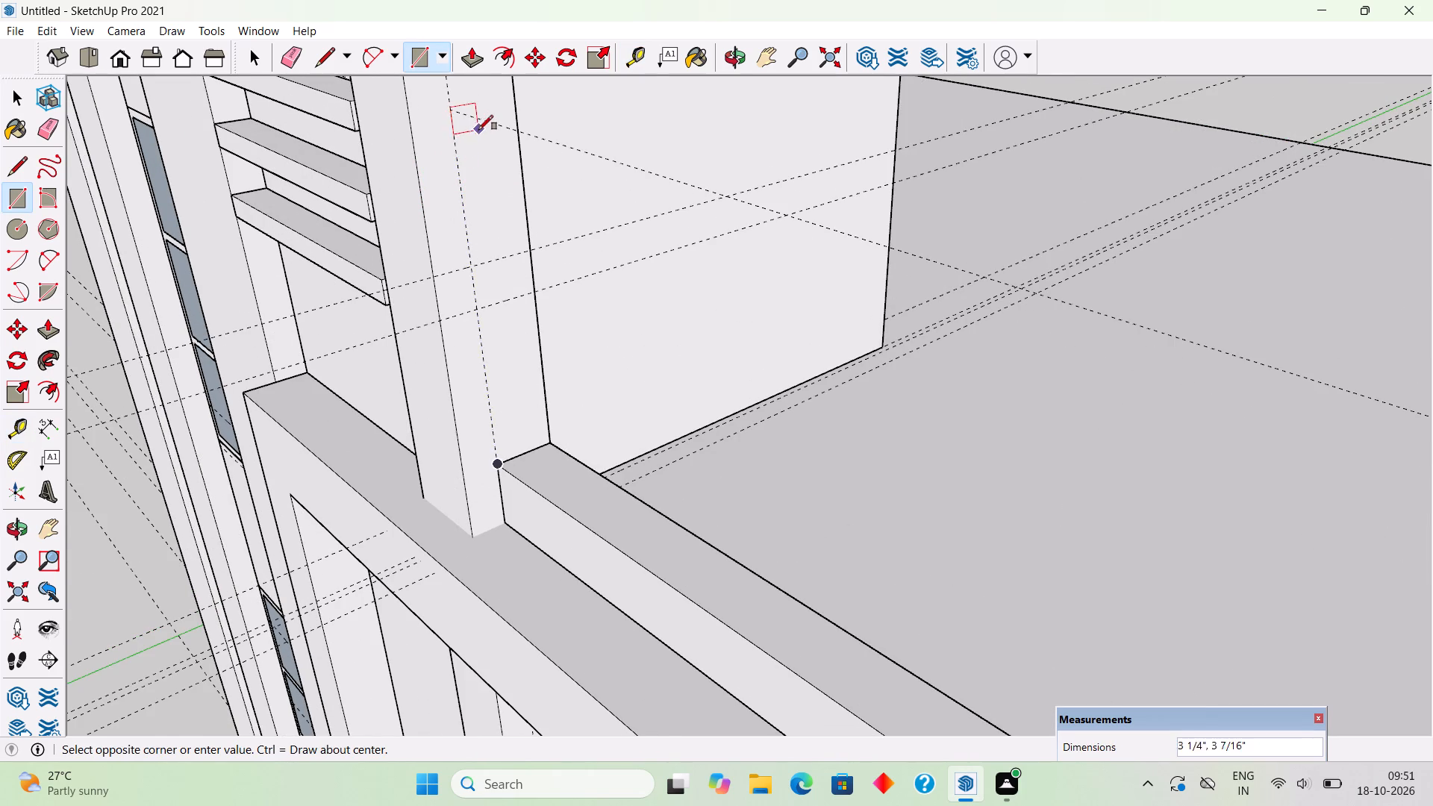
scroll(479, 127, "up", 10)
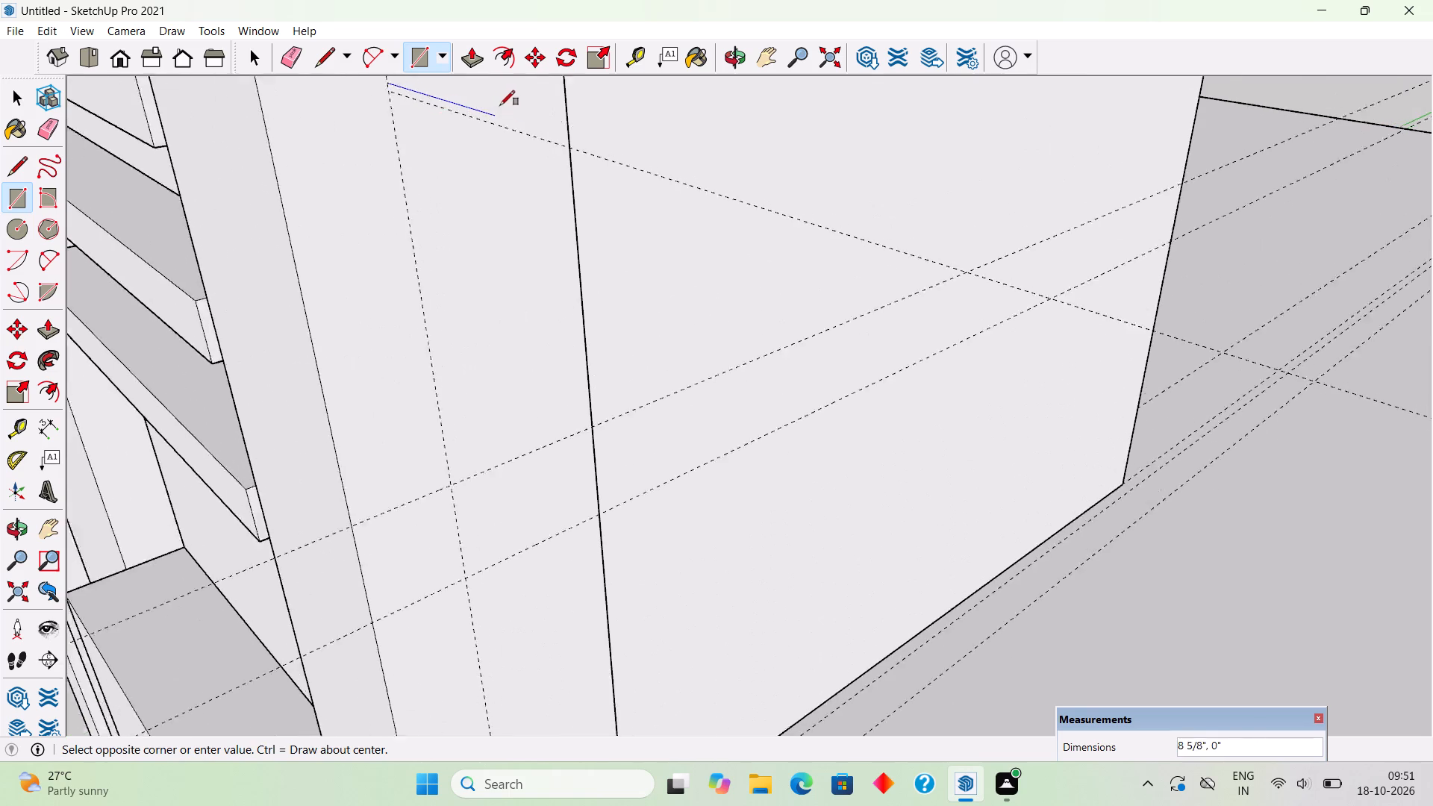
scroll(500, 105, "up", 3)
scroll(507, 96, "down", 20)
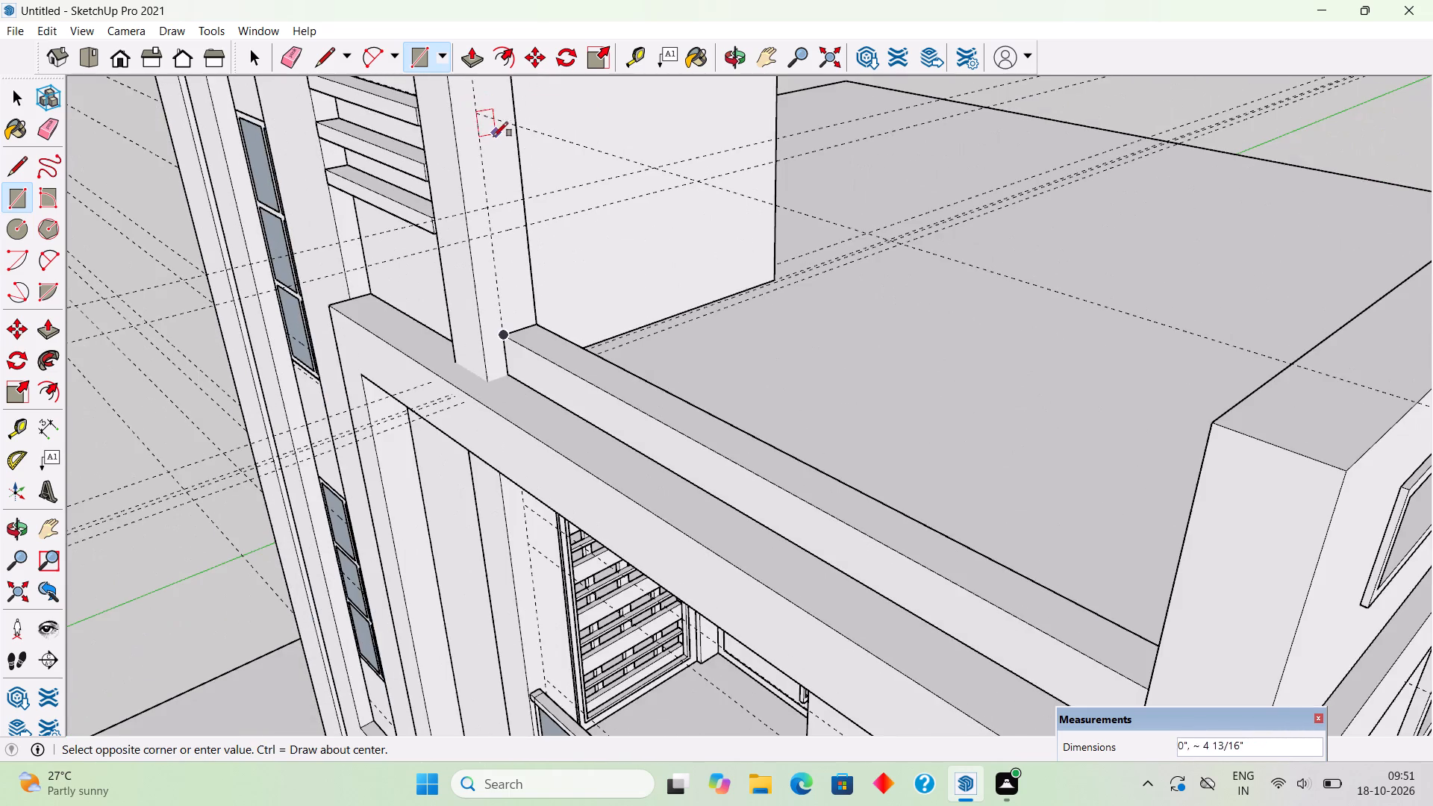
scroll(502, 122, "down", 12)
scroll(502, 93, "up", 7)
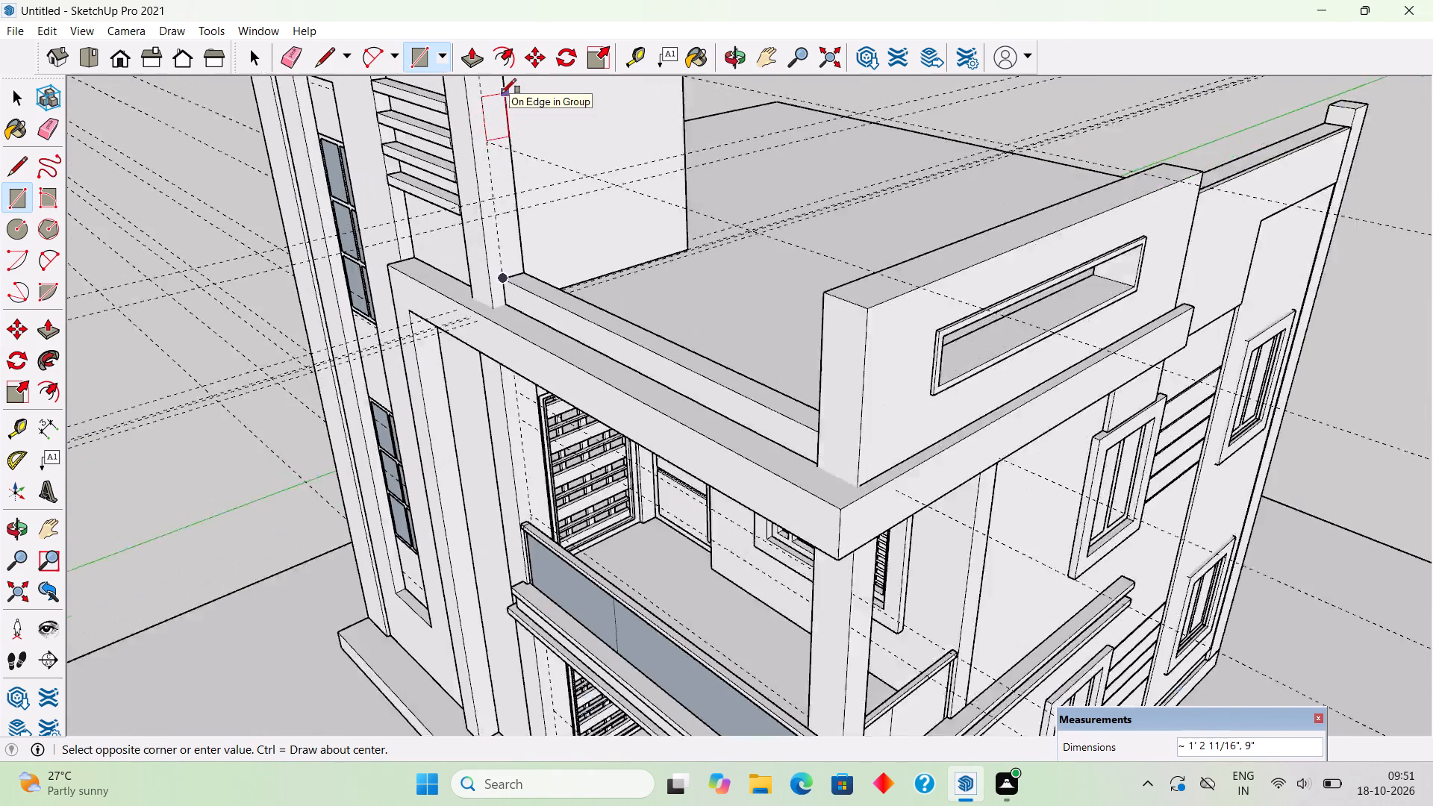
scroll(502, 93, "up", 17)
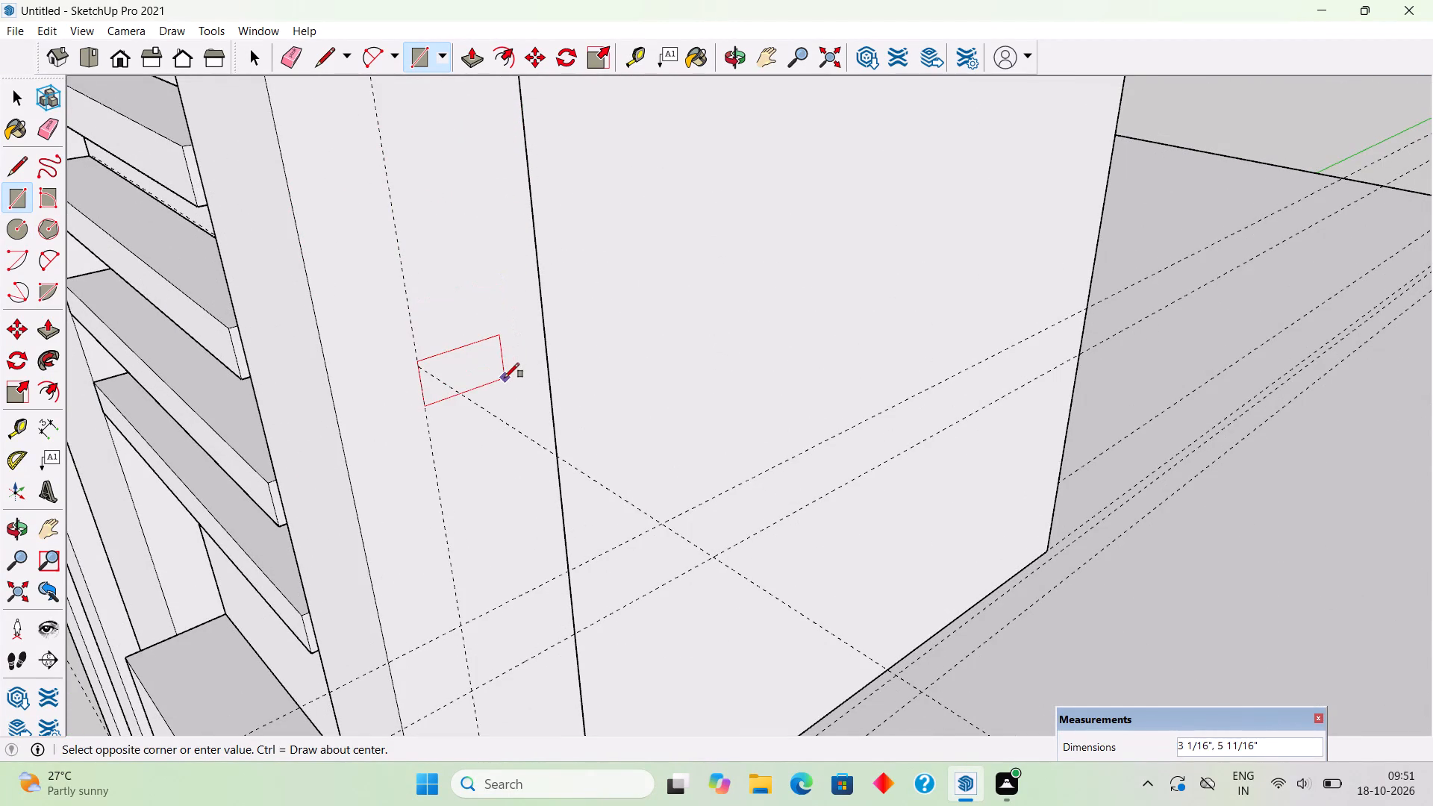
left_click(484, 384)
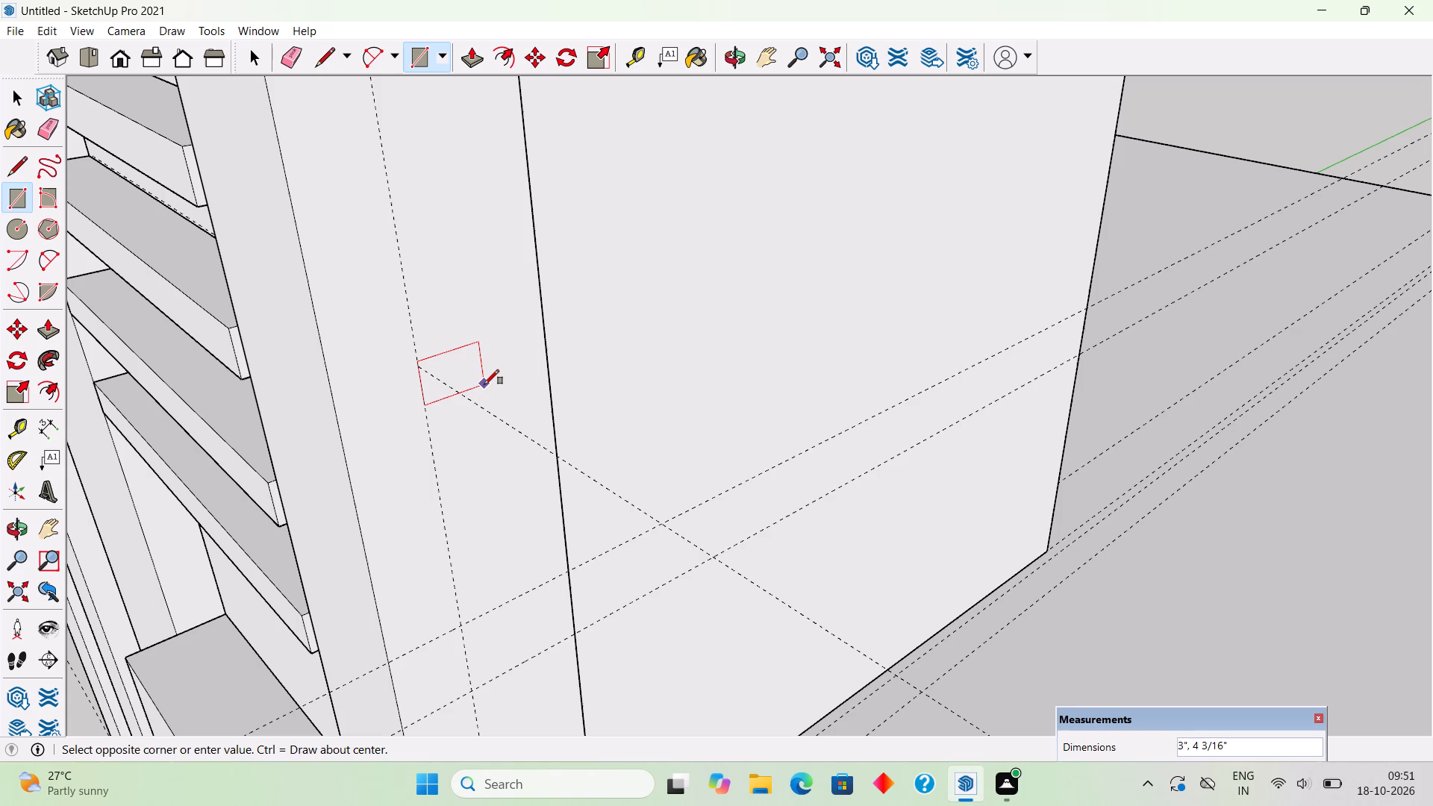
Push/Pull the small rectangle about 13' 2 3/16" to the side parapet wall, forming a long horizontal bar above the front parapet.
key("p")
left_click(479, 371)
scroll(537, 403, "down", 5)
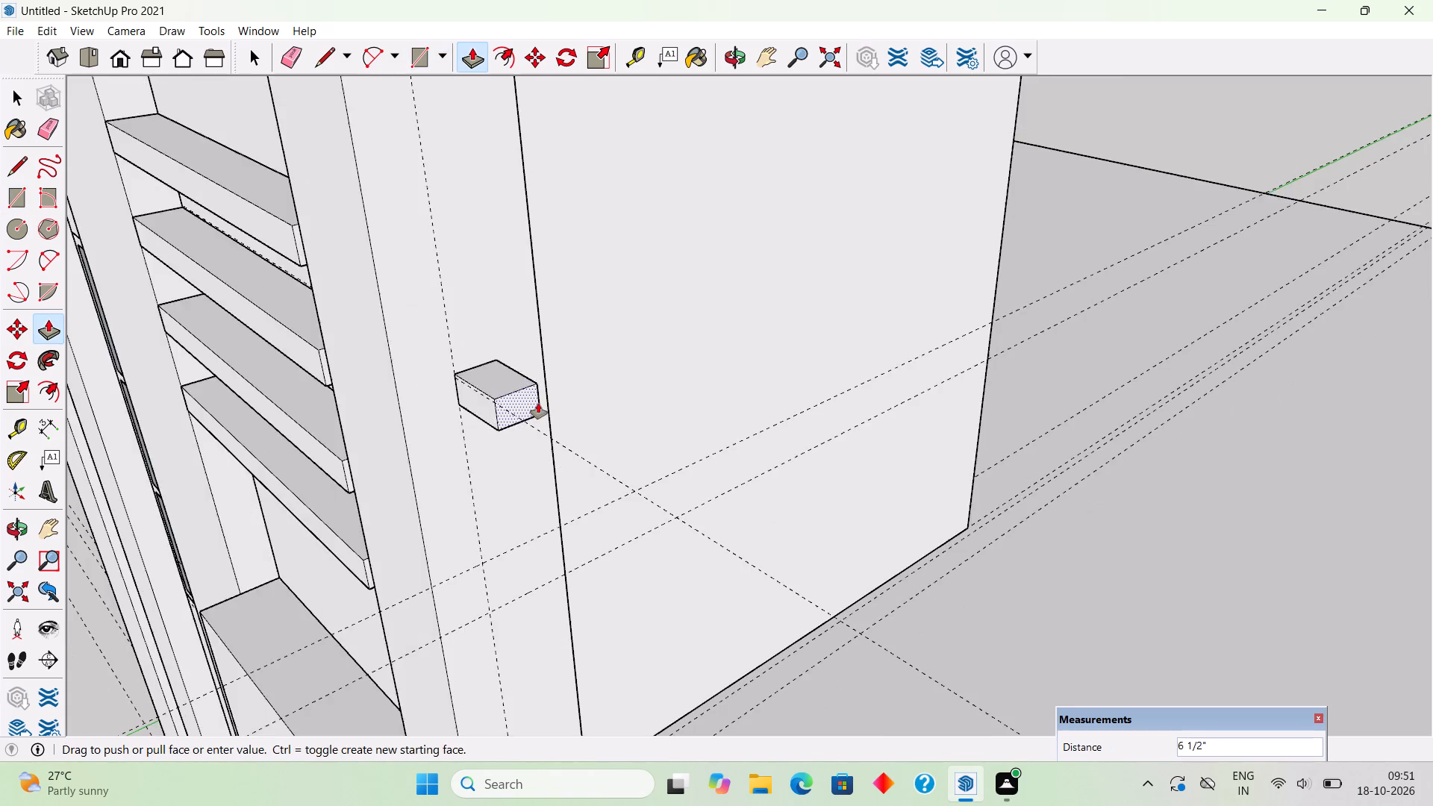
scroll(538, 403, "down", 16)
scroll(561, 403, "down", 5)
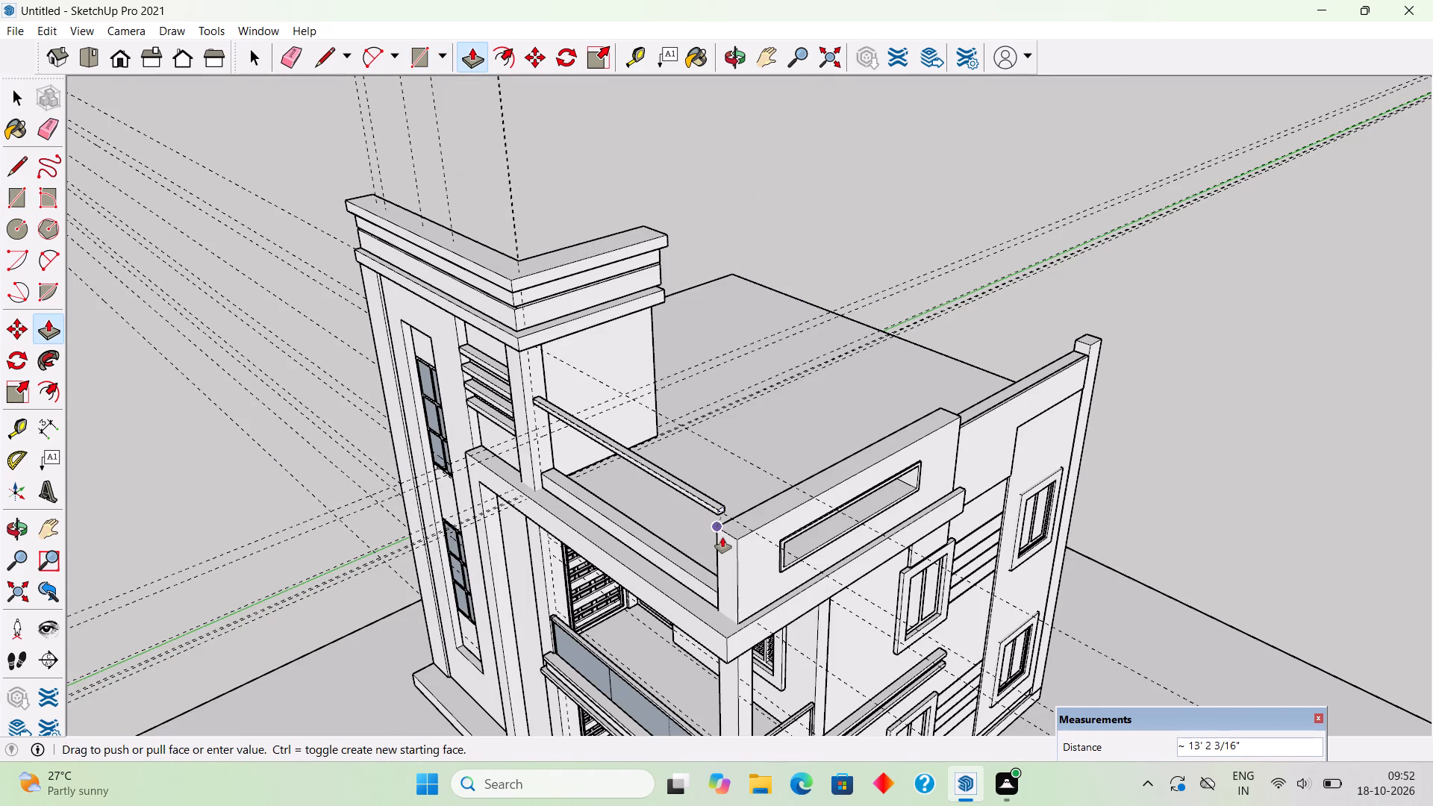
middle_click_drag(722, 537, 820, 322)
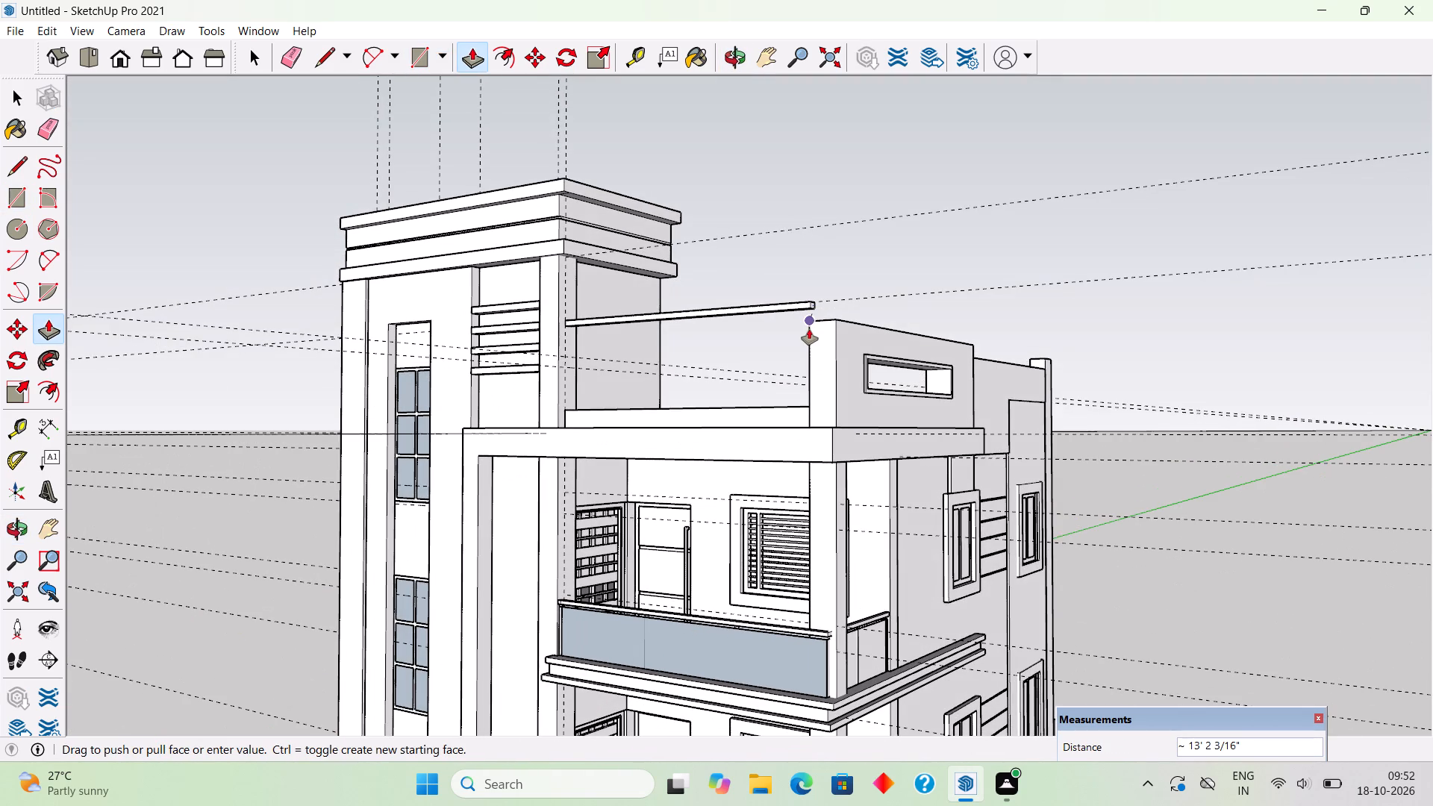
left_click(809, 329)
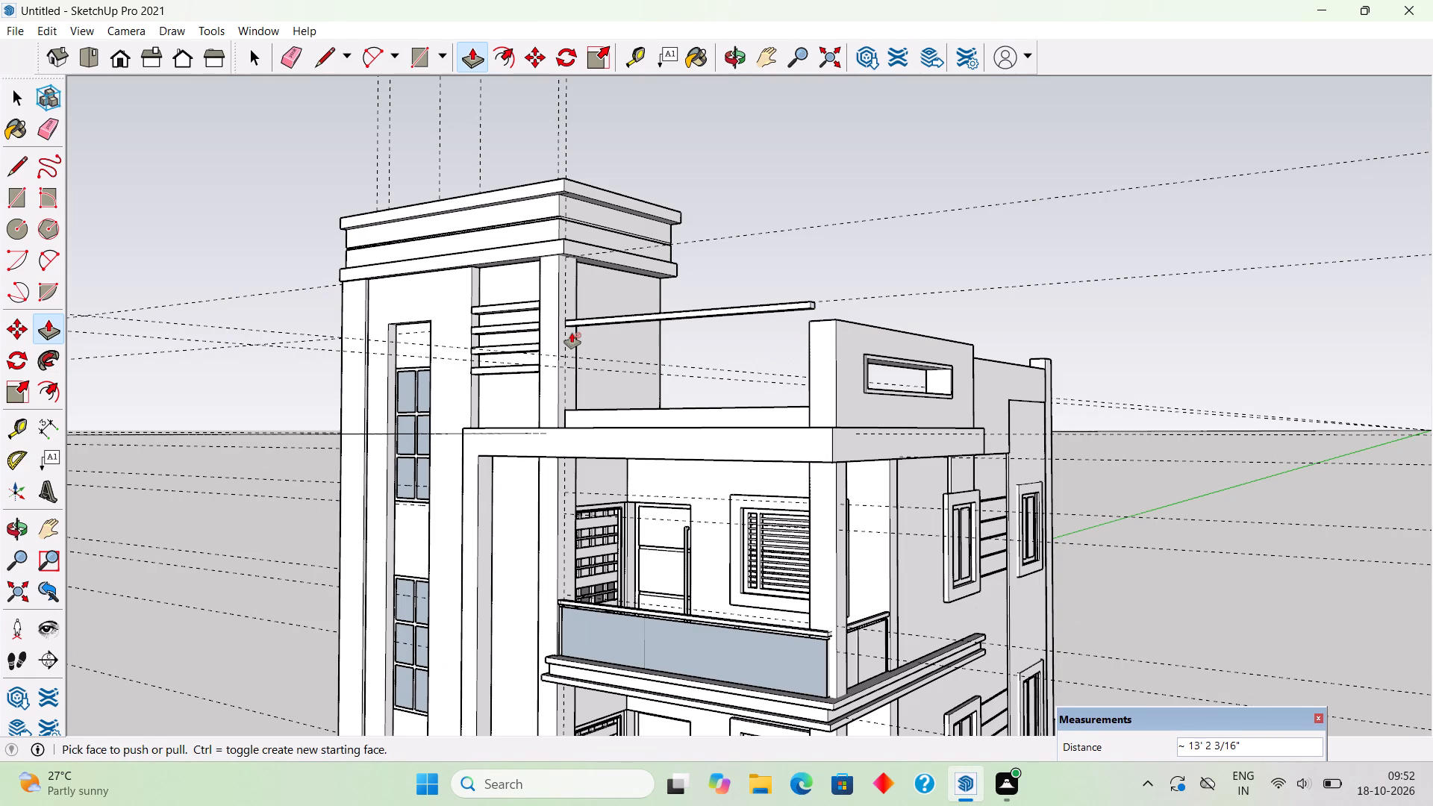
Make a group of the complete horizontal bar above the front roof parapet.
key("space")
scroll(578, 321, "up", 7)
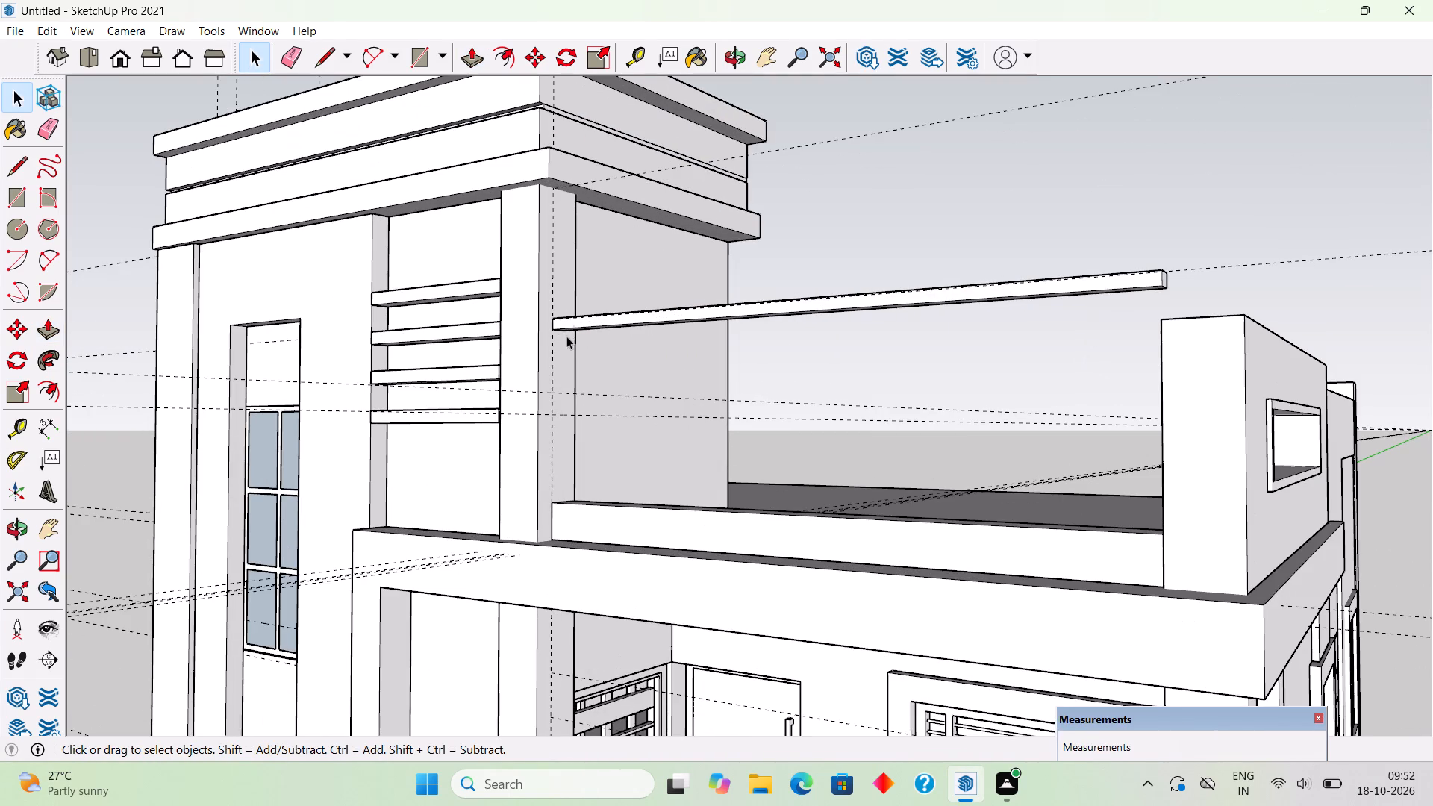
left_click(566, 326)
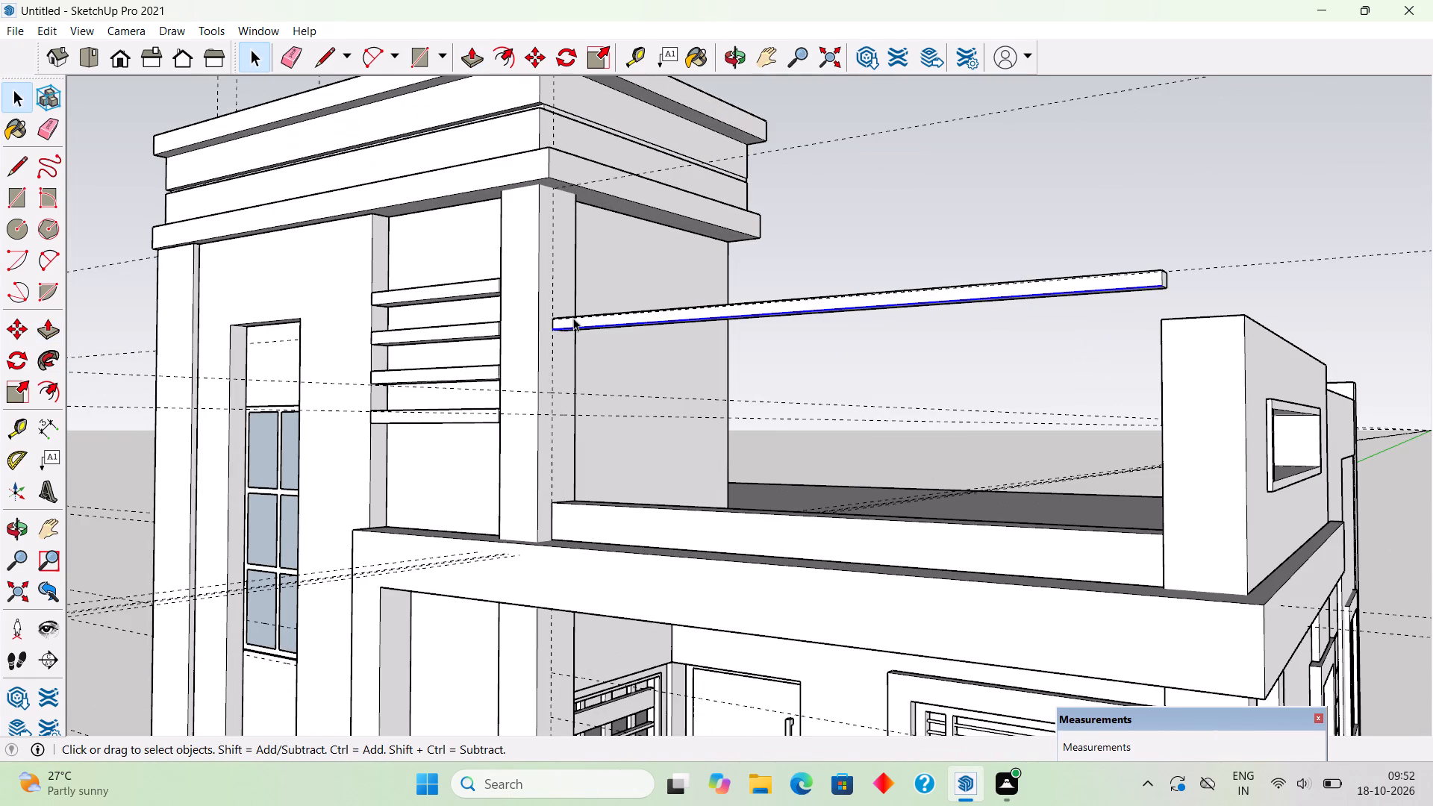
triple_click(580, 321)
right_click(580, 321)
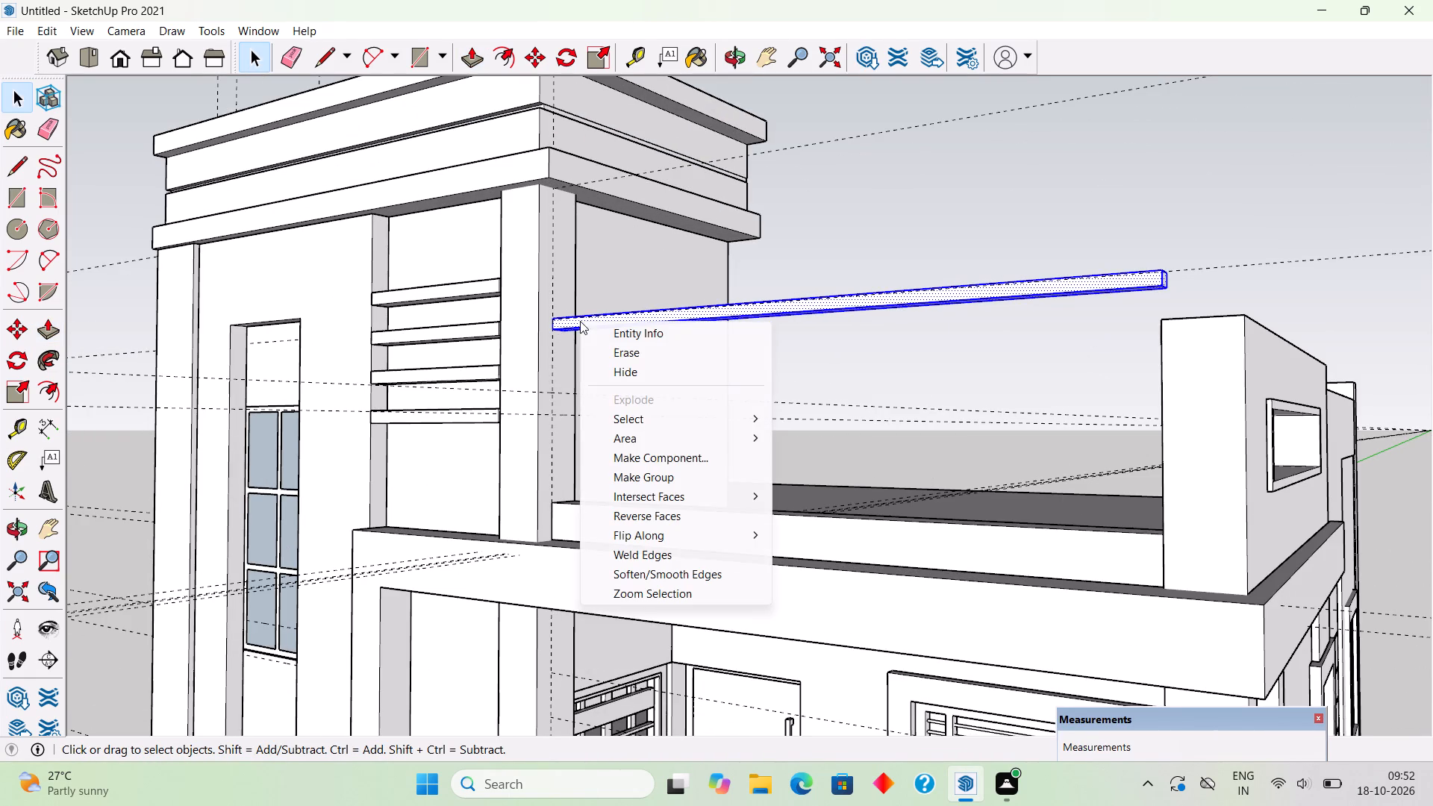
left_click(641, 476)
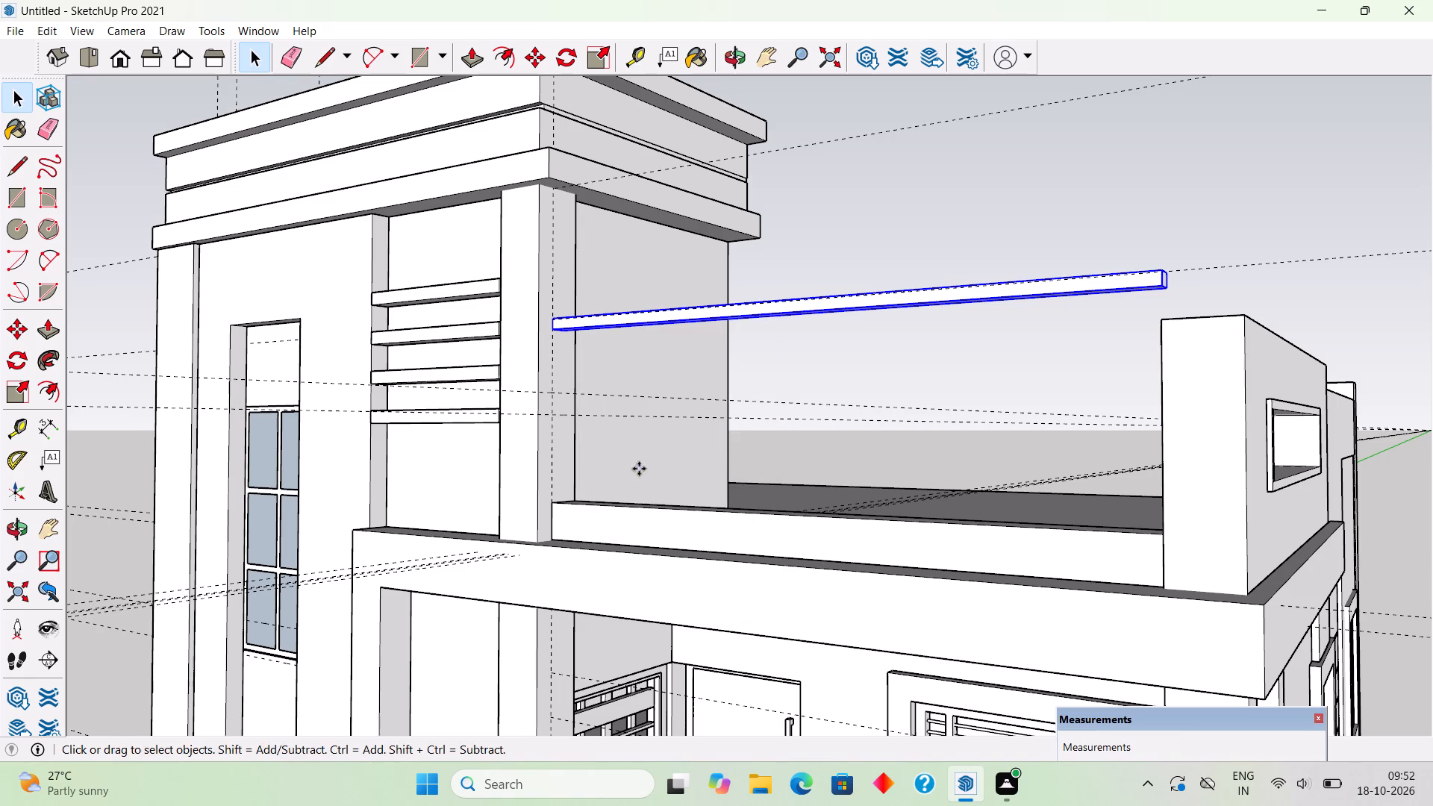
Move the grouped bar about 1' 8 5/16" straight down along the vertical guide on the tower.
key("m")
left_click(553, 334)
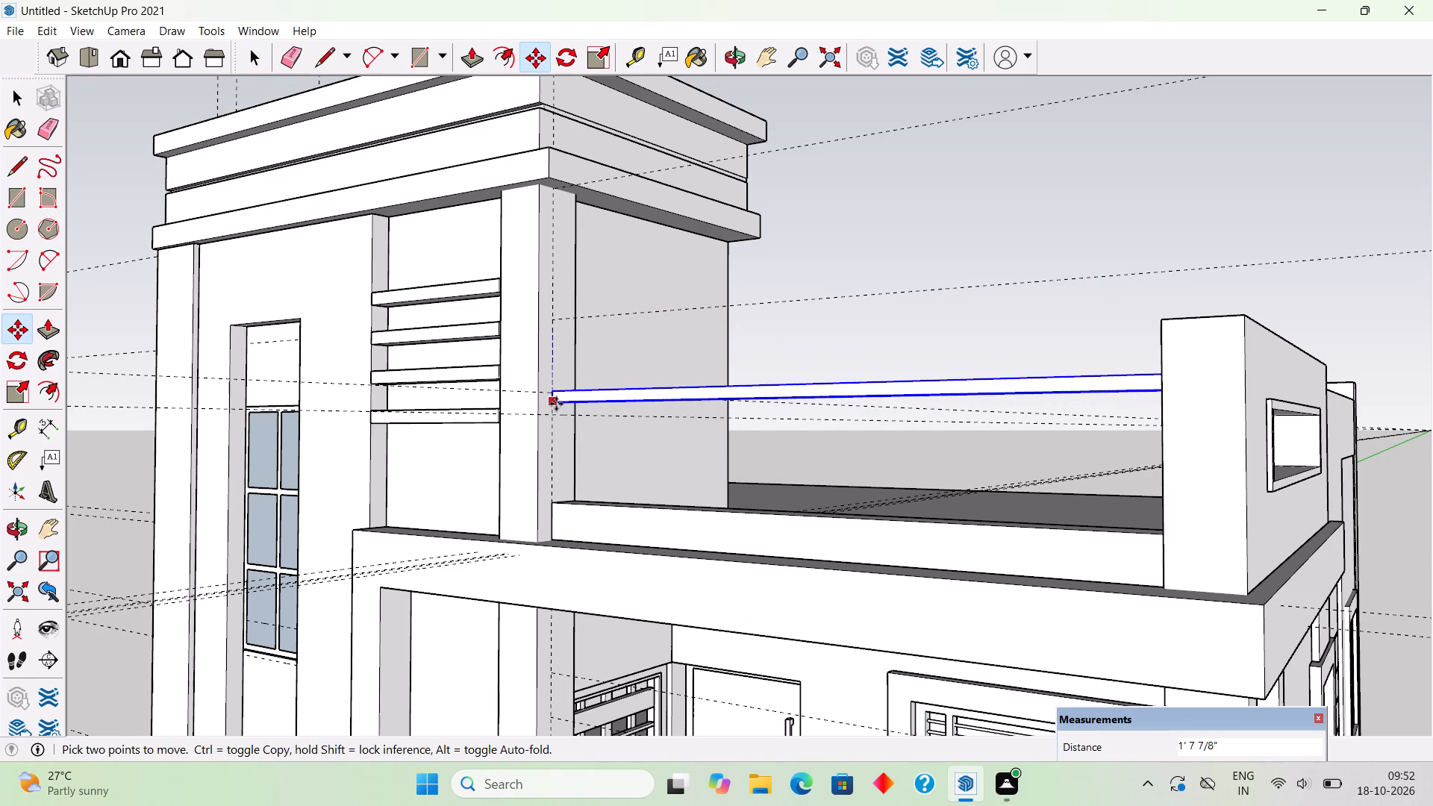
left_click(557, 404)
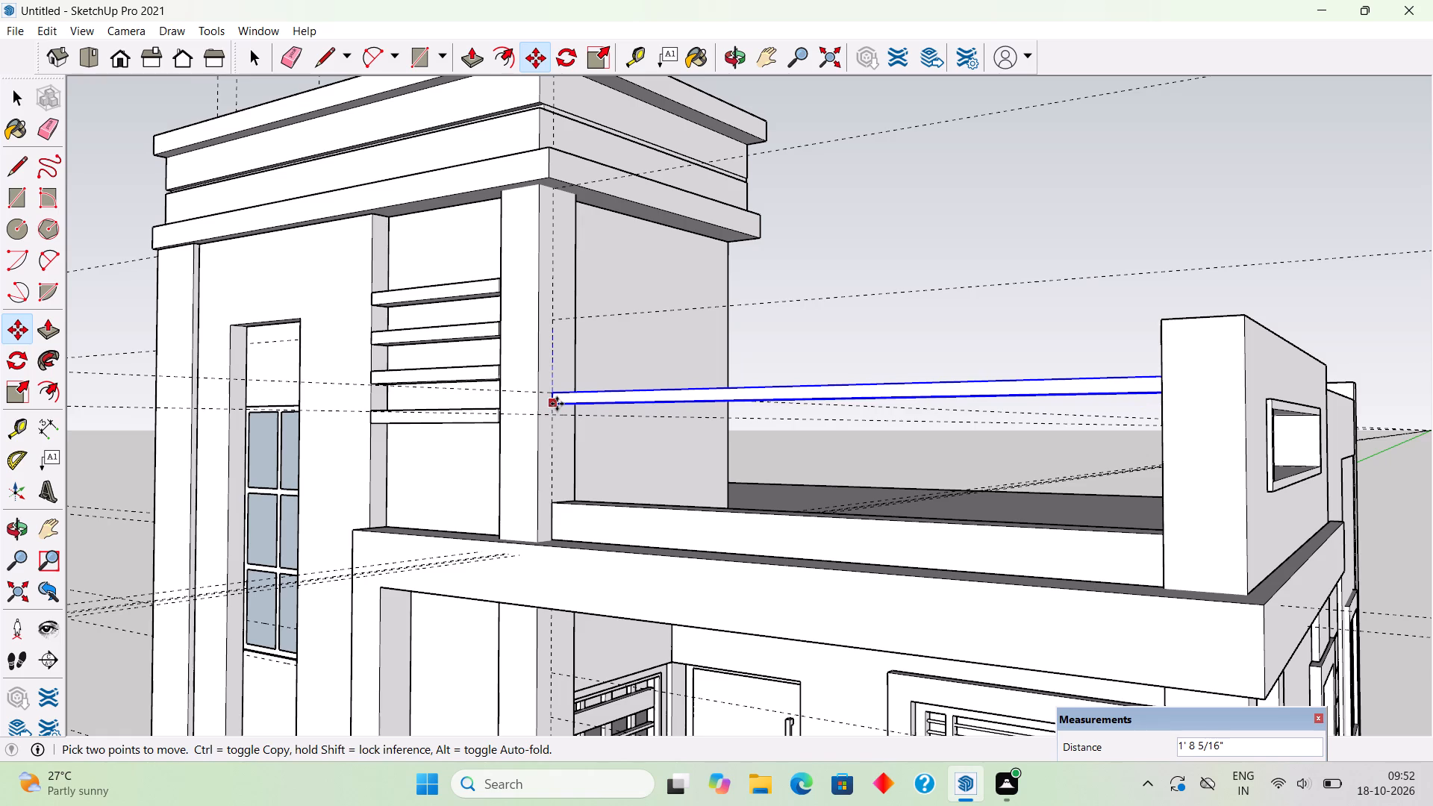
key("space")
Copy the grouped bar 6" downward and repeat it as an array of 6 copies.
scroll(557, 404, "up", 4)
key("m")
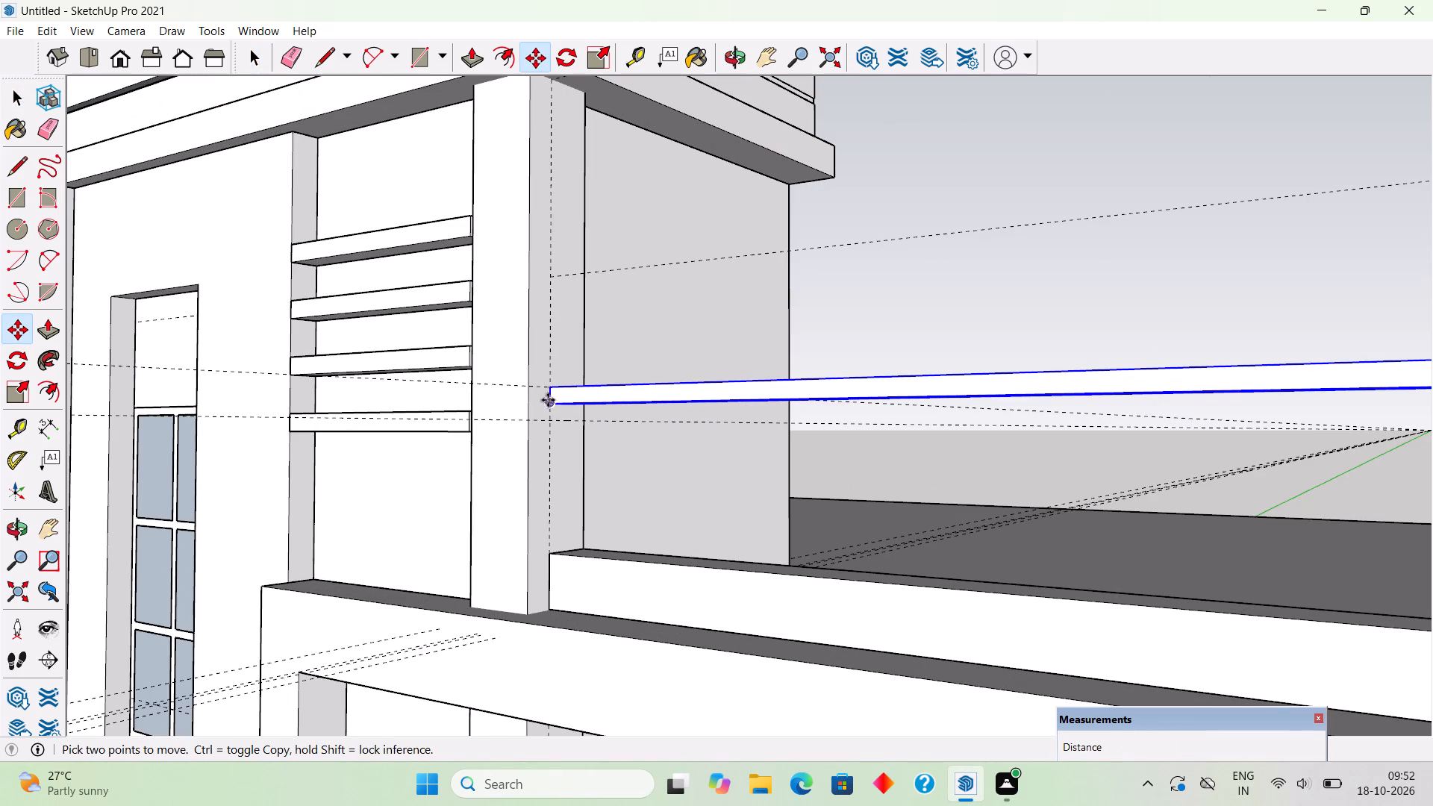
left_click(552, 405)
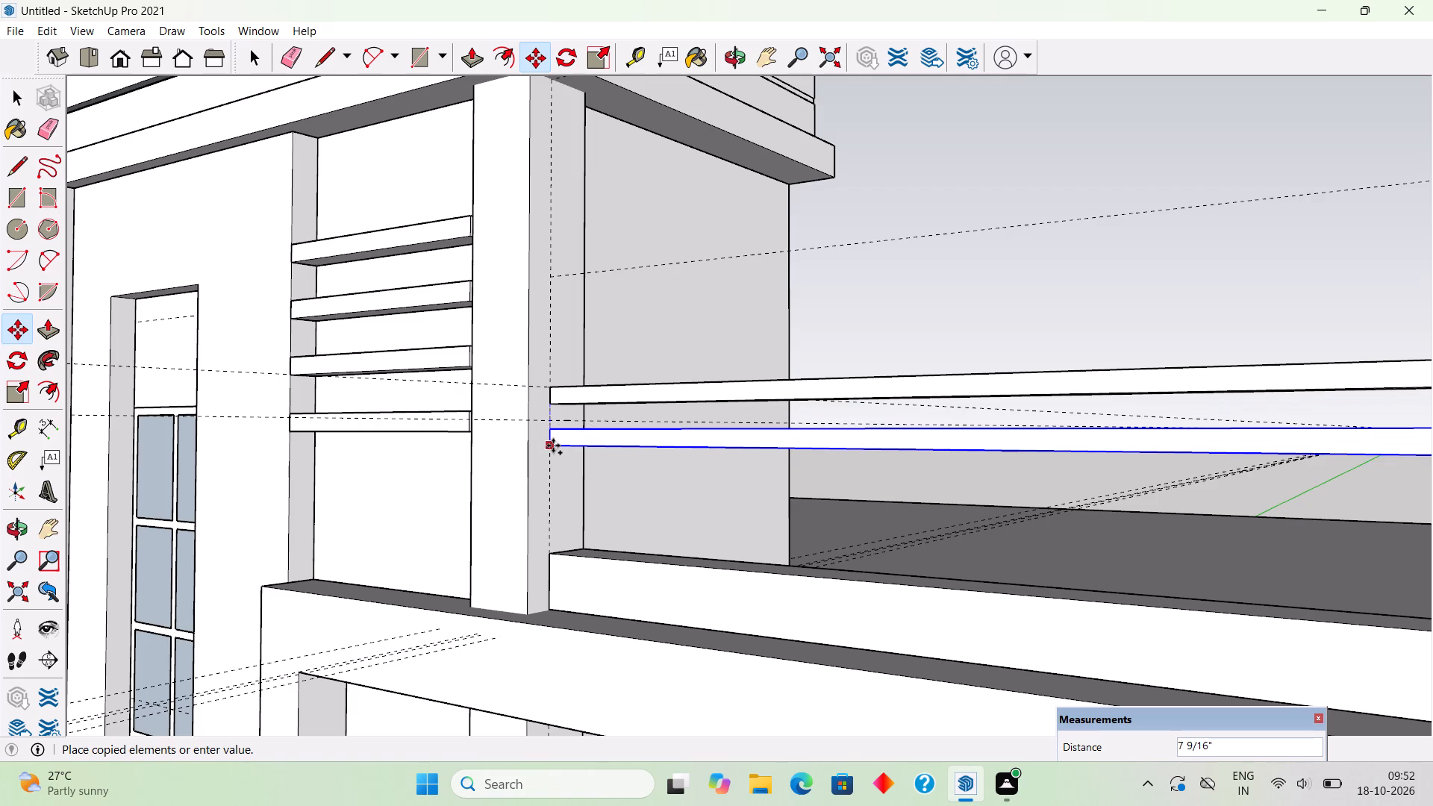
type("6\"")
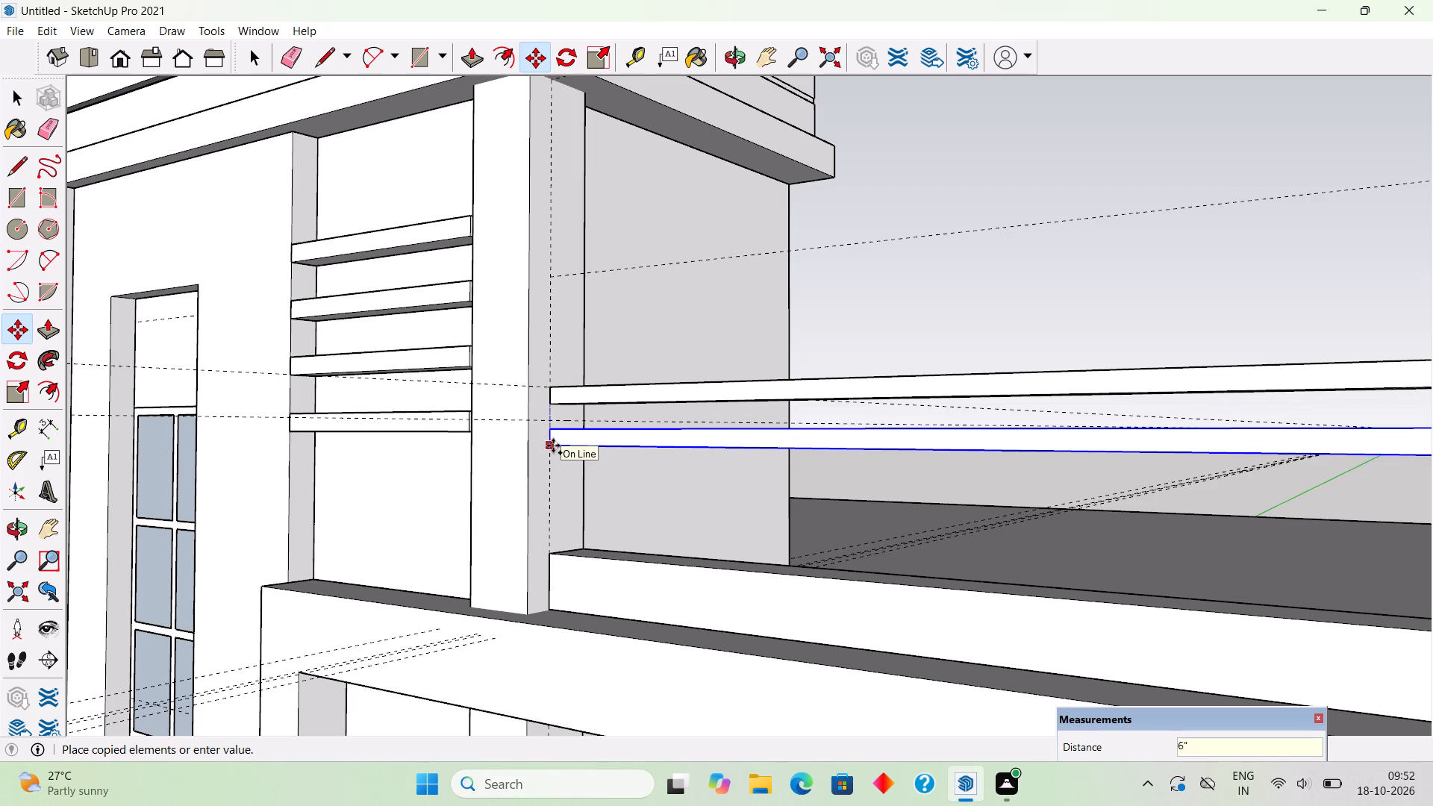
key("Return")
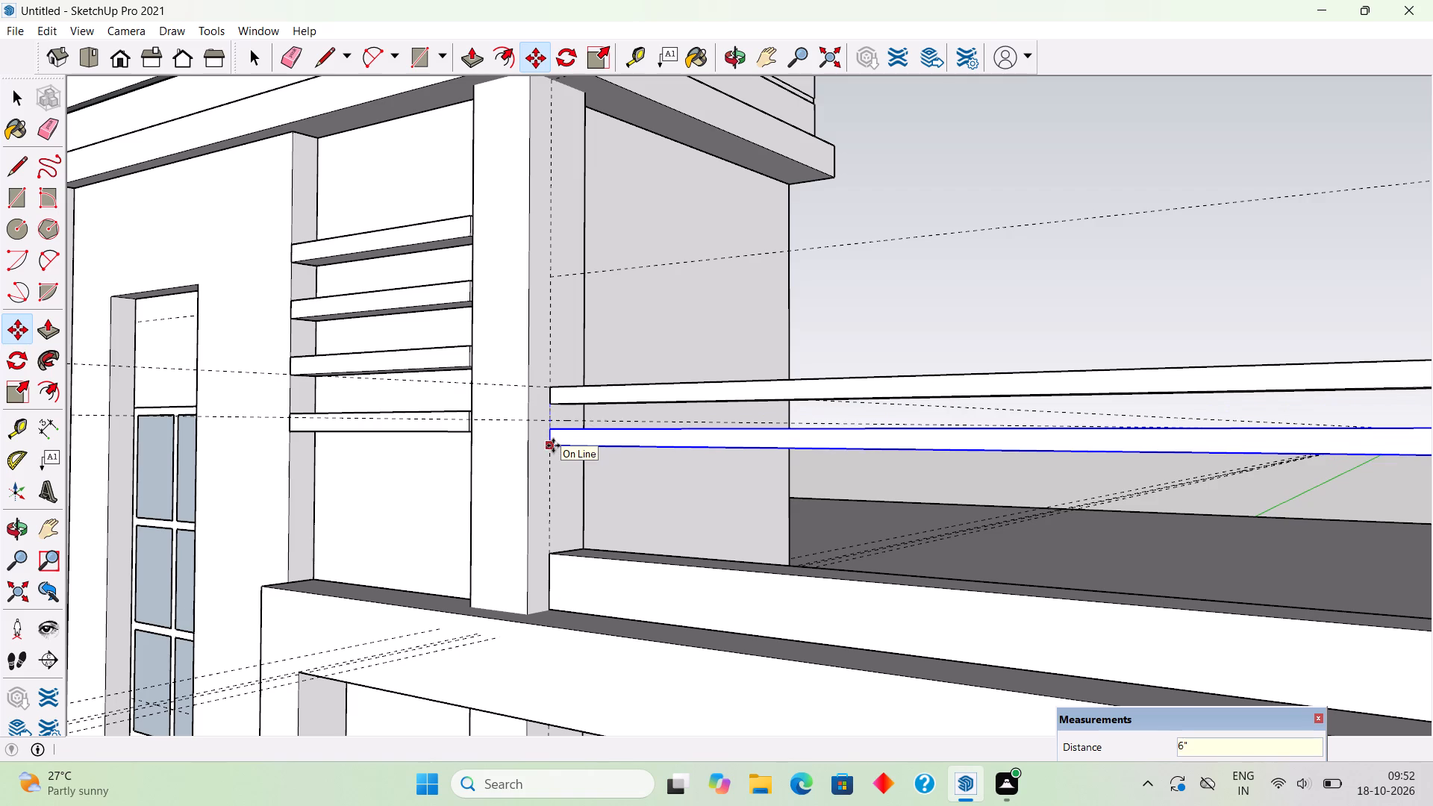
key("x")
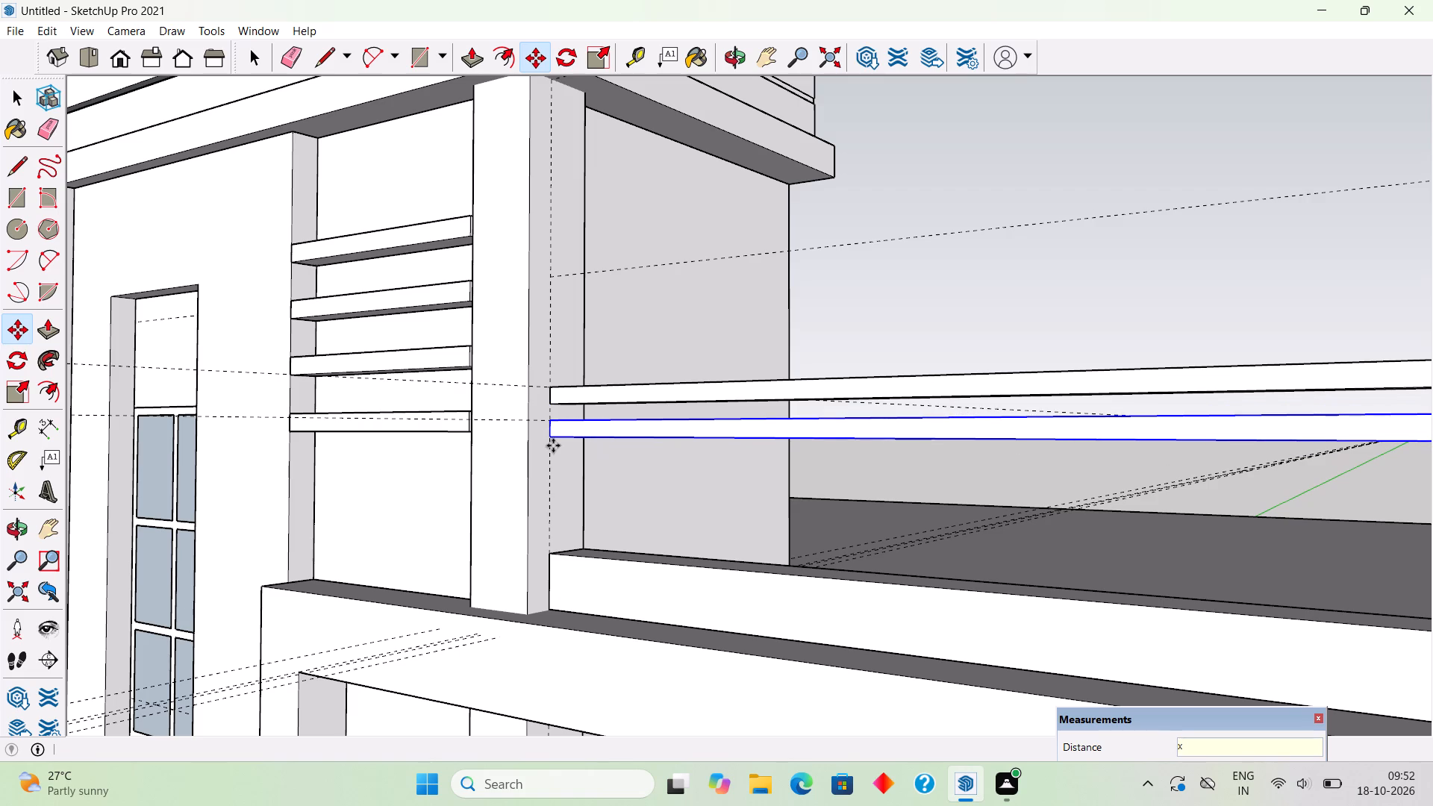
key("6")
key("Return")
key("space")
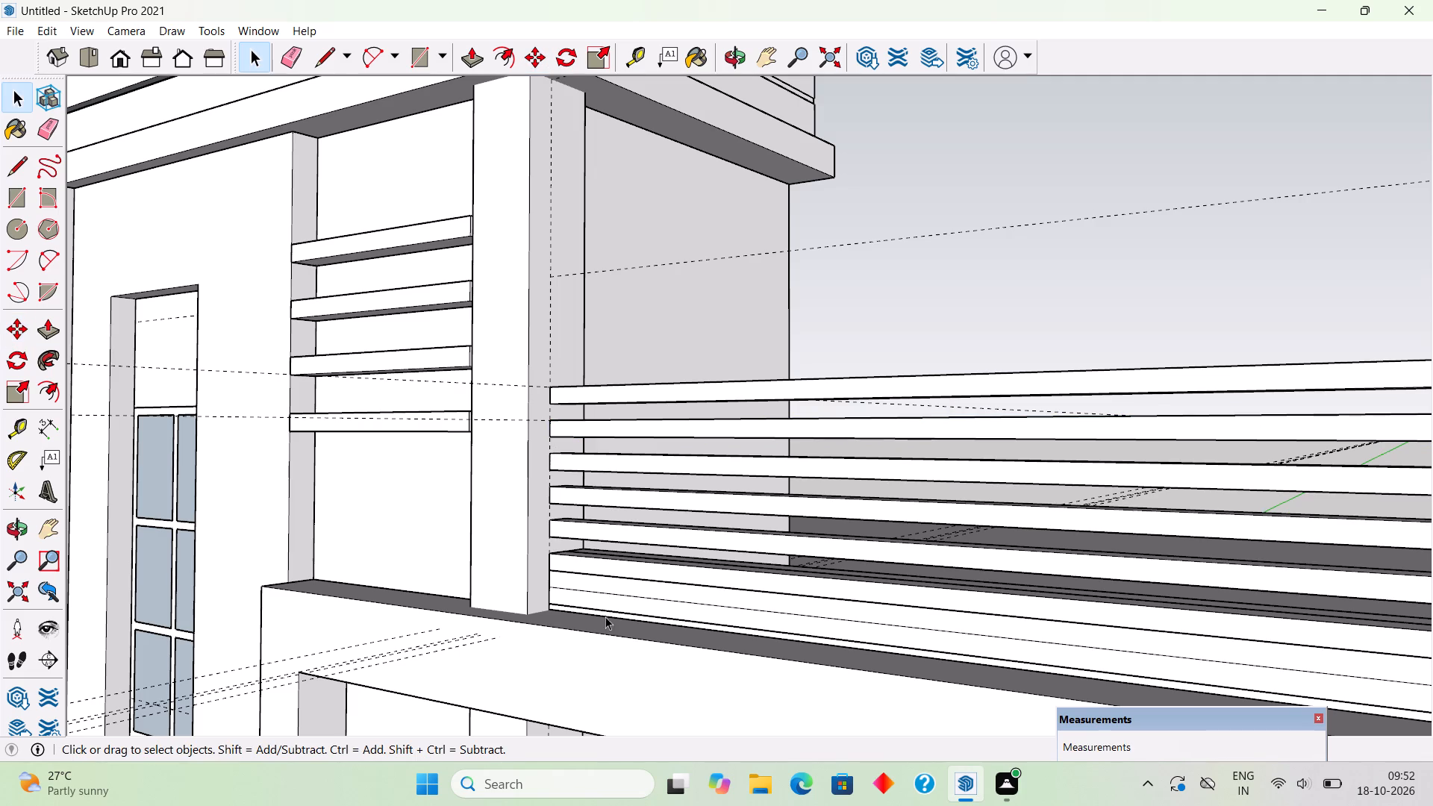
Delete the lowest bar copy overlapping the face of the front roof parapet.
left_click(615, 604)
key("Delete")
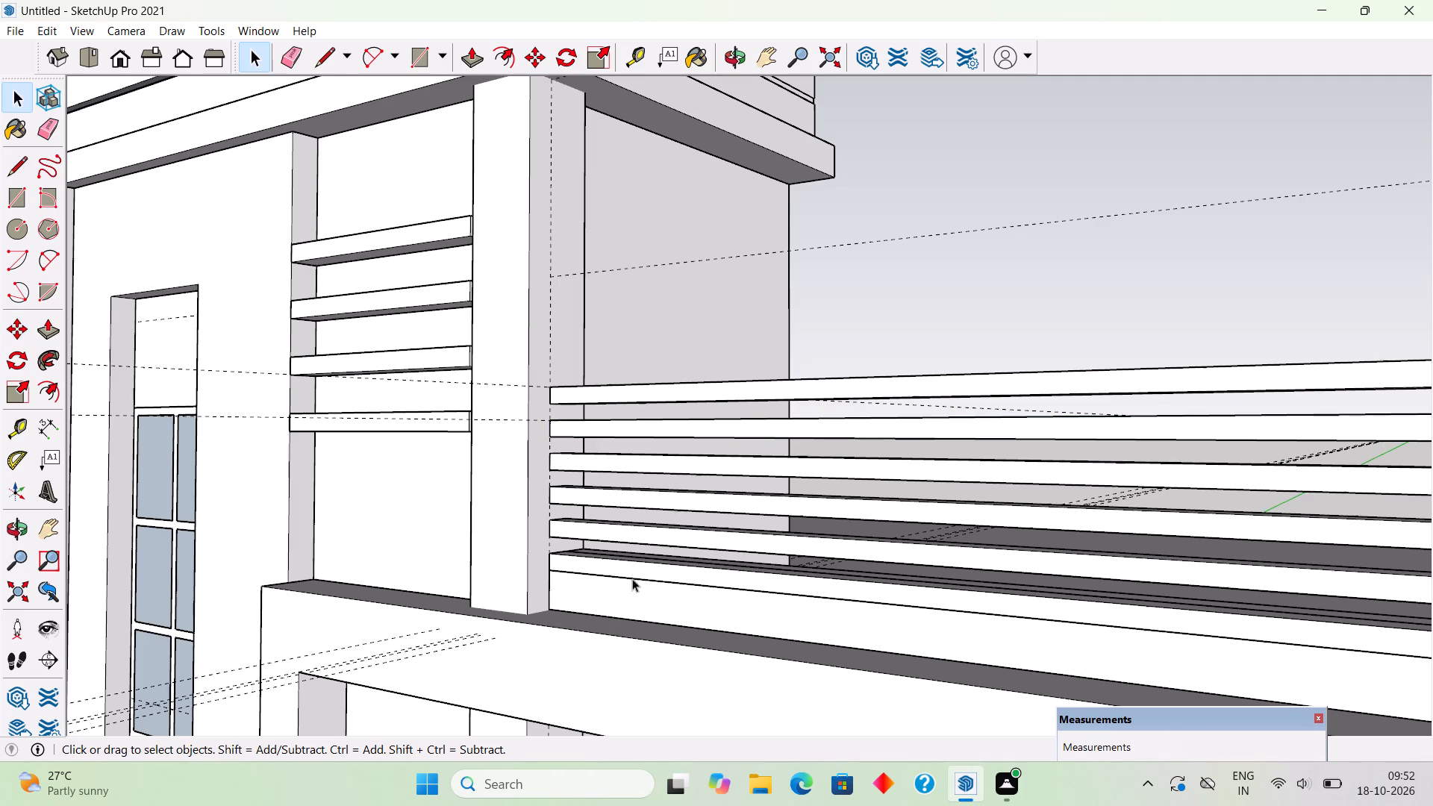
Draw a rectangle about 3' 8" by 3' 4" across the front railing bars, from the top bar down to the parapet.
scroll(635, 571, "down", 6)
middle_click_drag(632, 575, 895, 604)
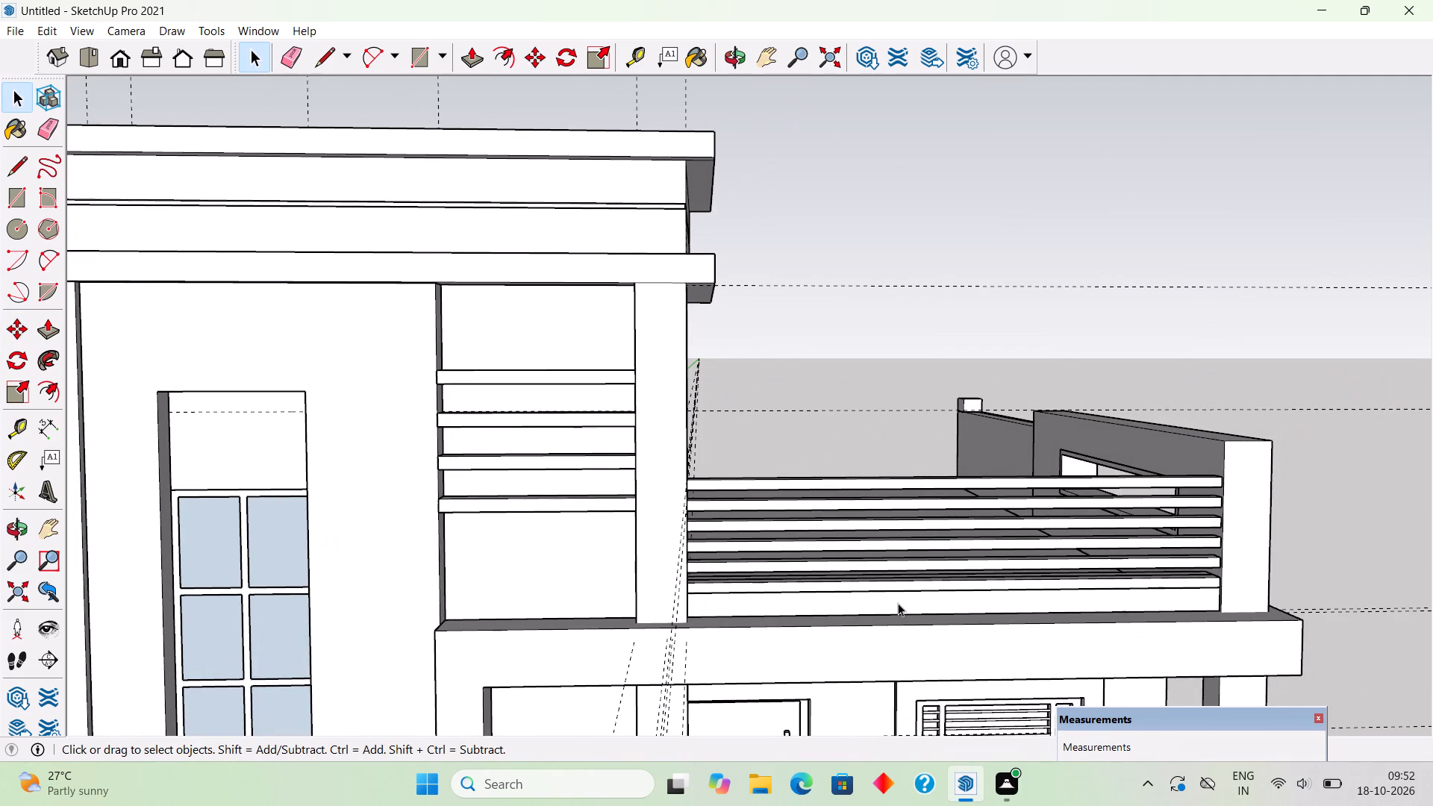
middle_click_drag(898, 602, 888, 571)
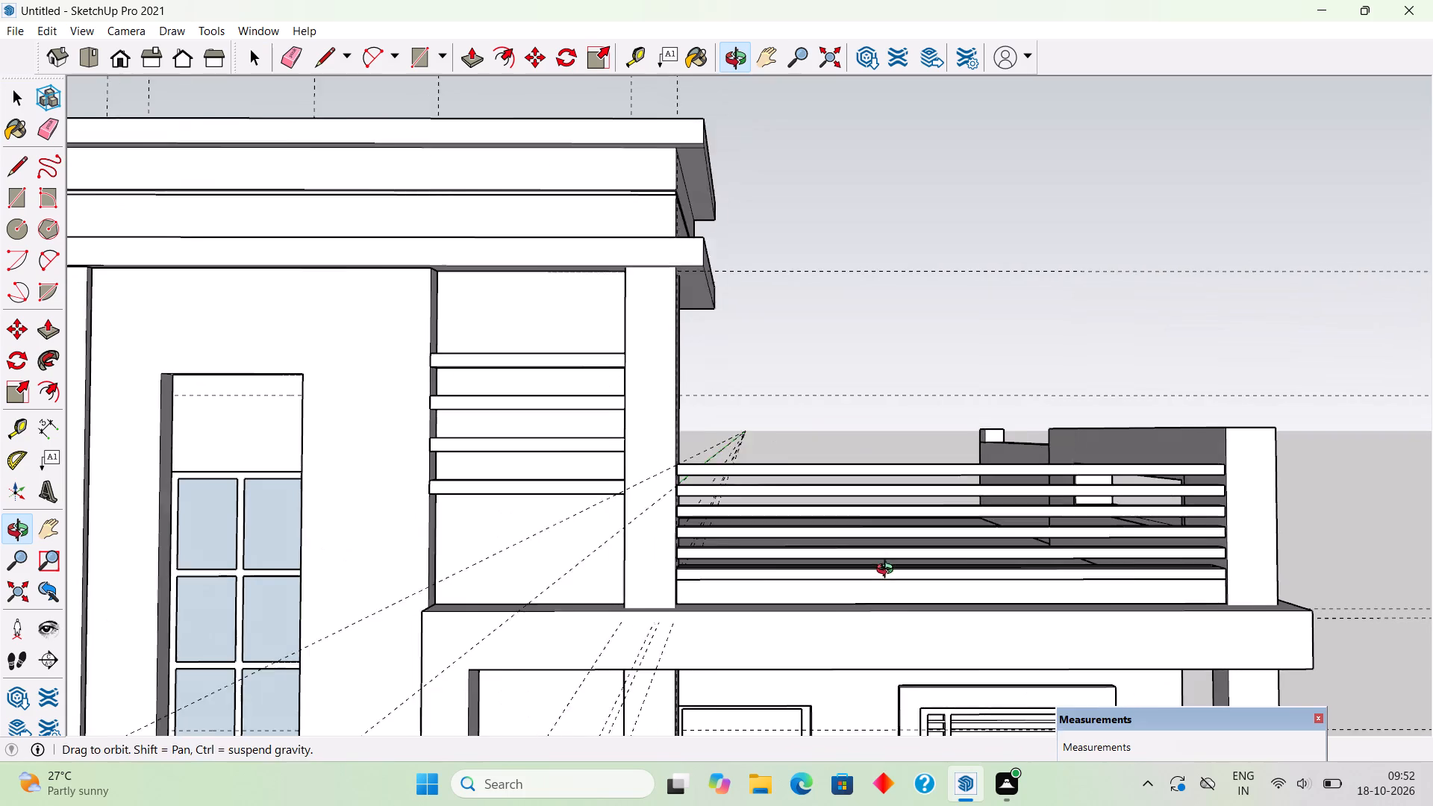
middle_click_drag(888, 571, 890, 569)
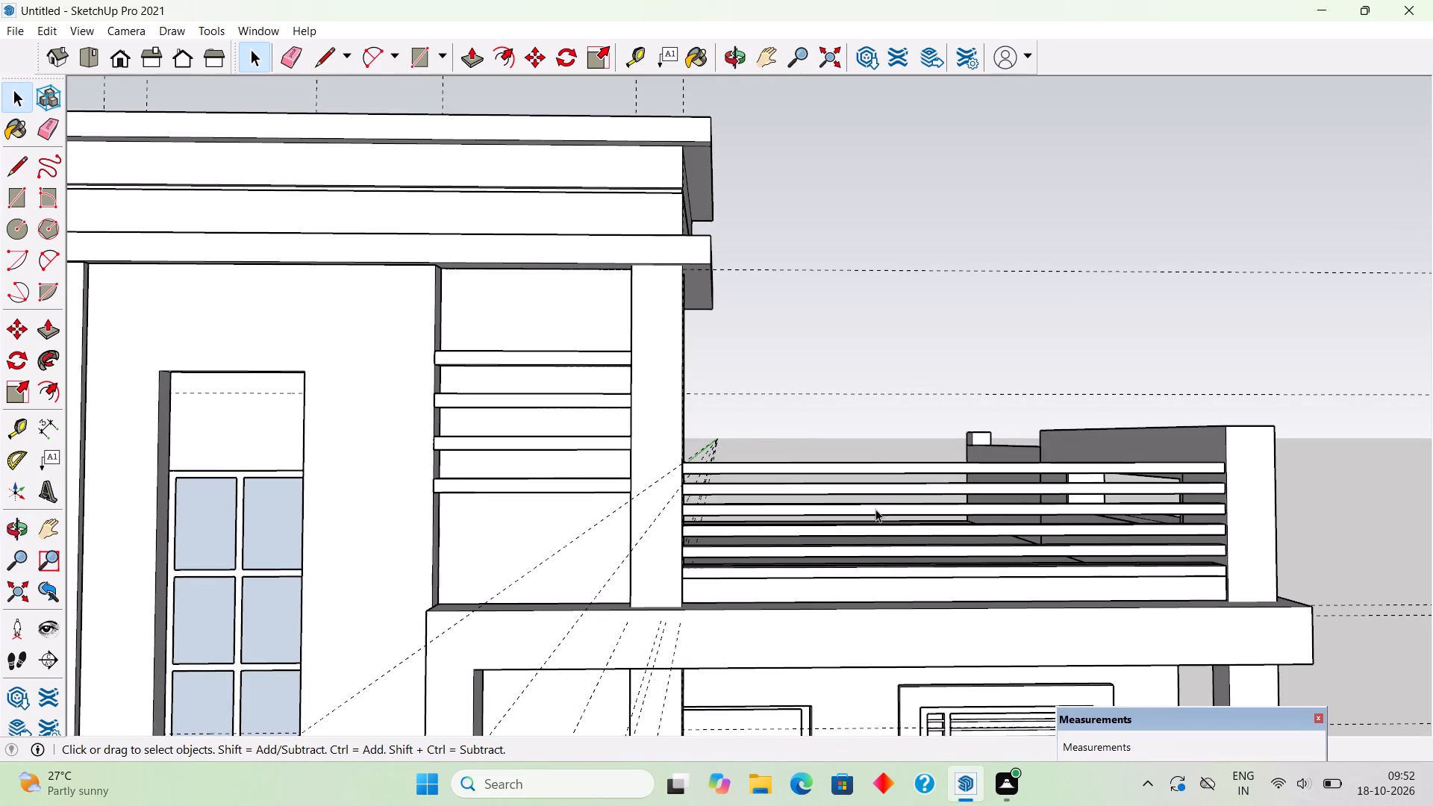
key("r")
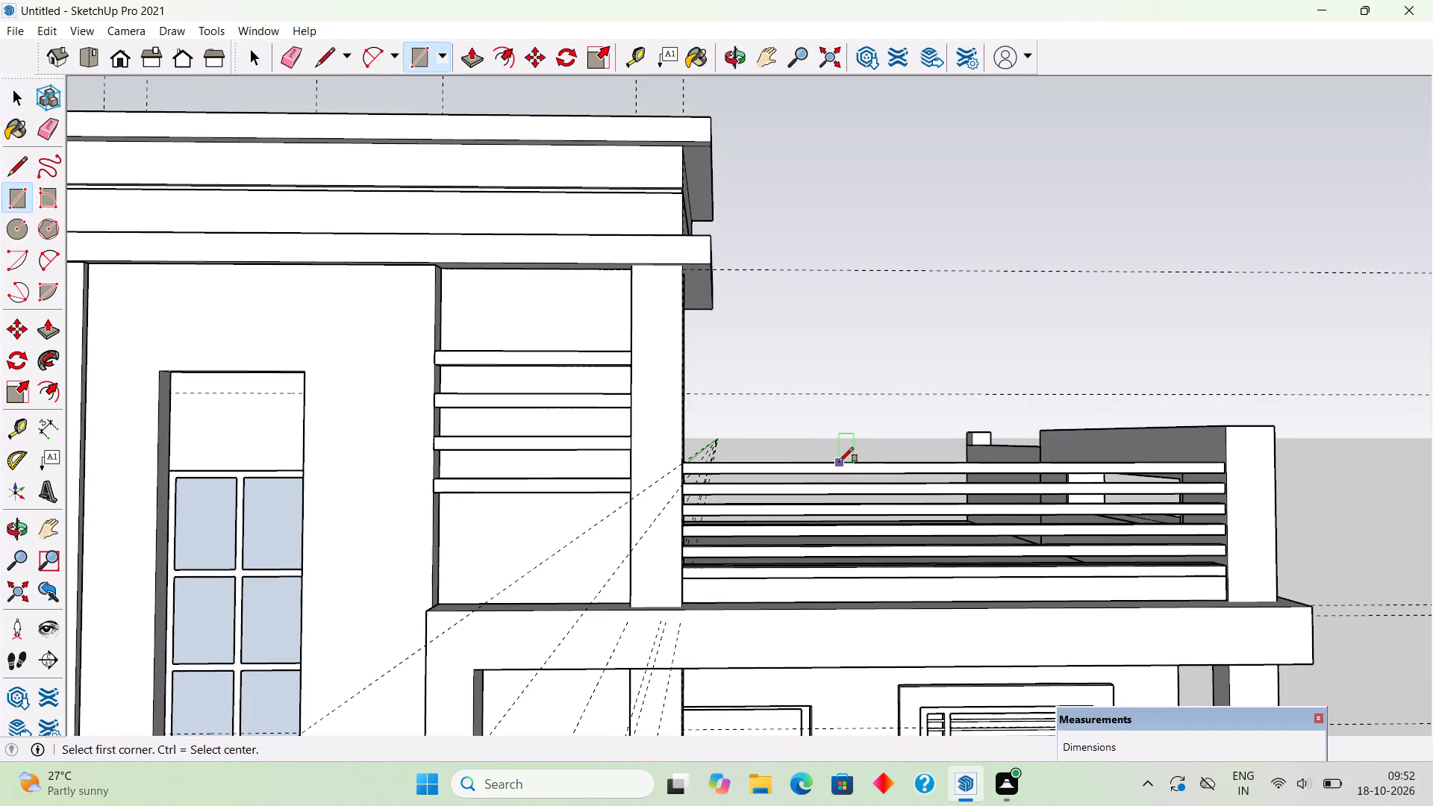
left_click(839, 462)
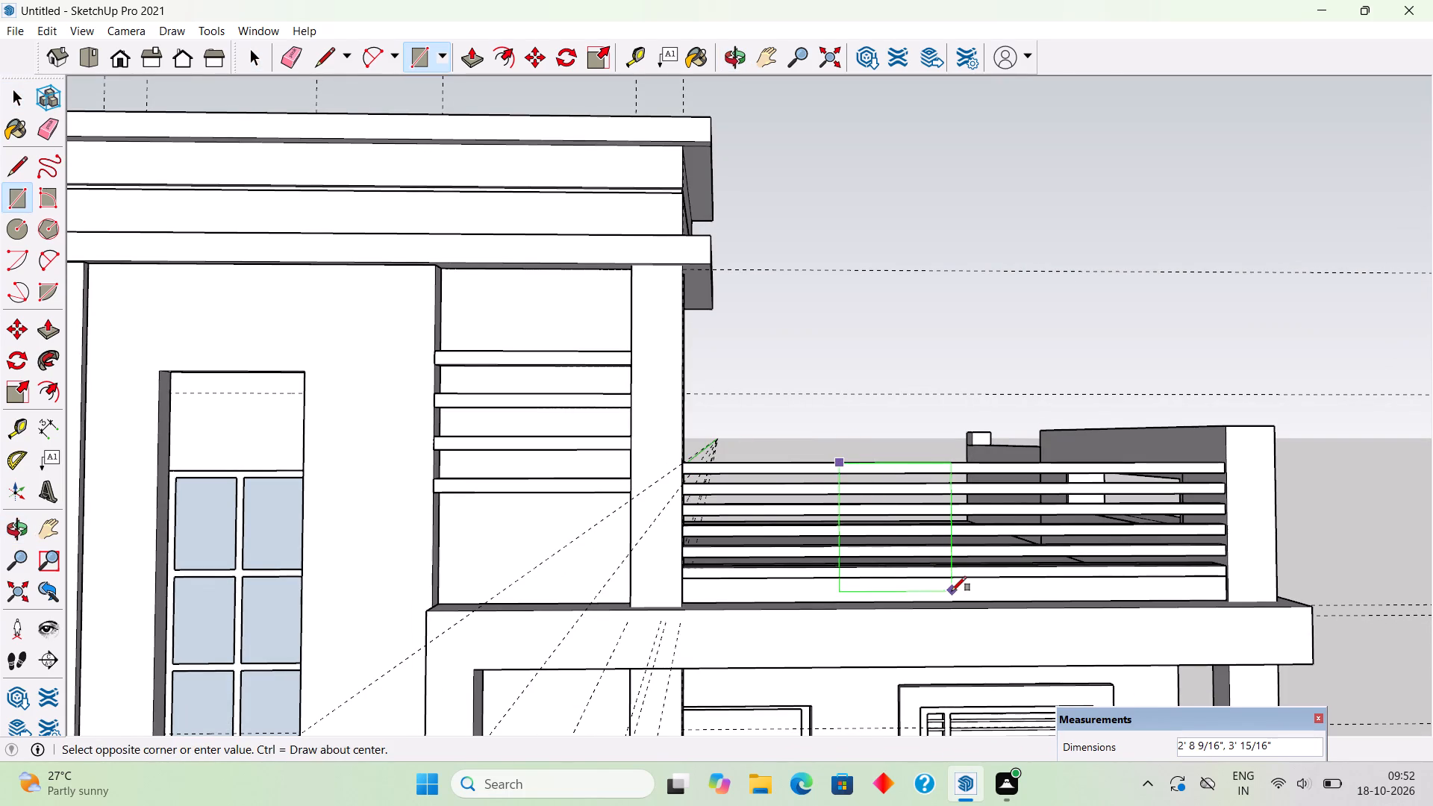
scroll(992, 593, "up", 6)
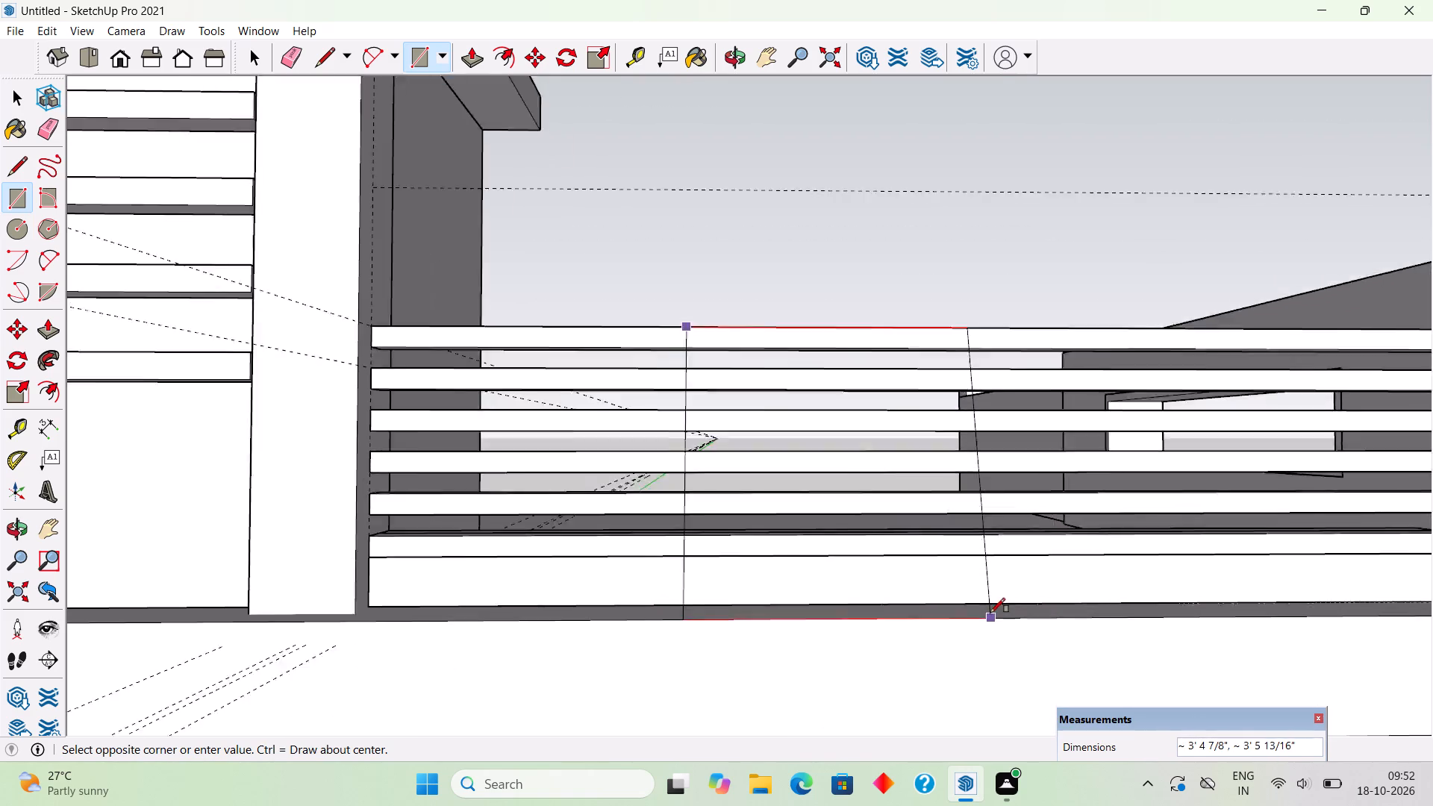
scroll(990, 613, "up", 7)
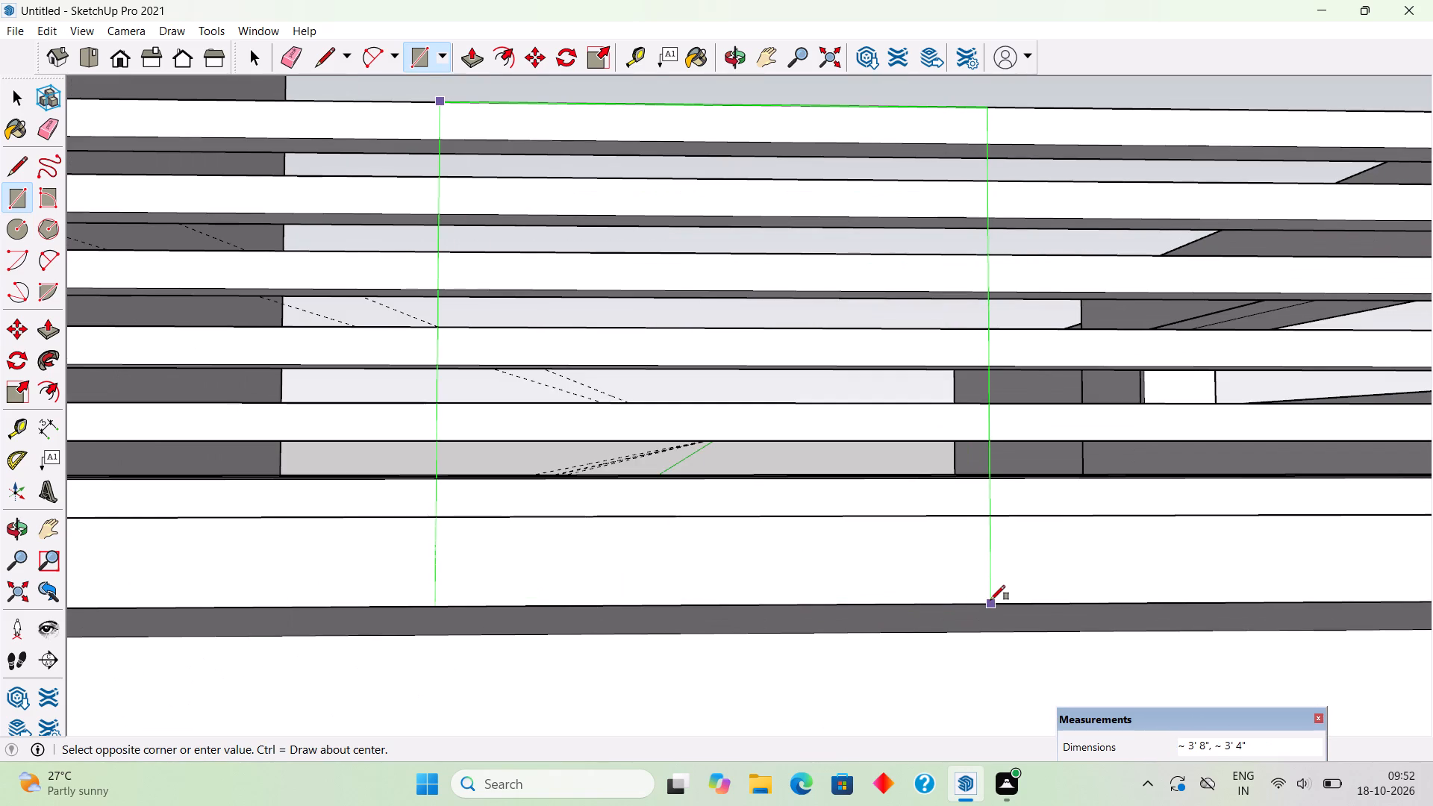
left_click(990, 600)
Extrude the rectangle on the railing 1' forward into a solid block.
scroll(990, 600, "down", 10)
middle_click_drag(963, 615, 936, 616)
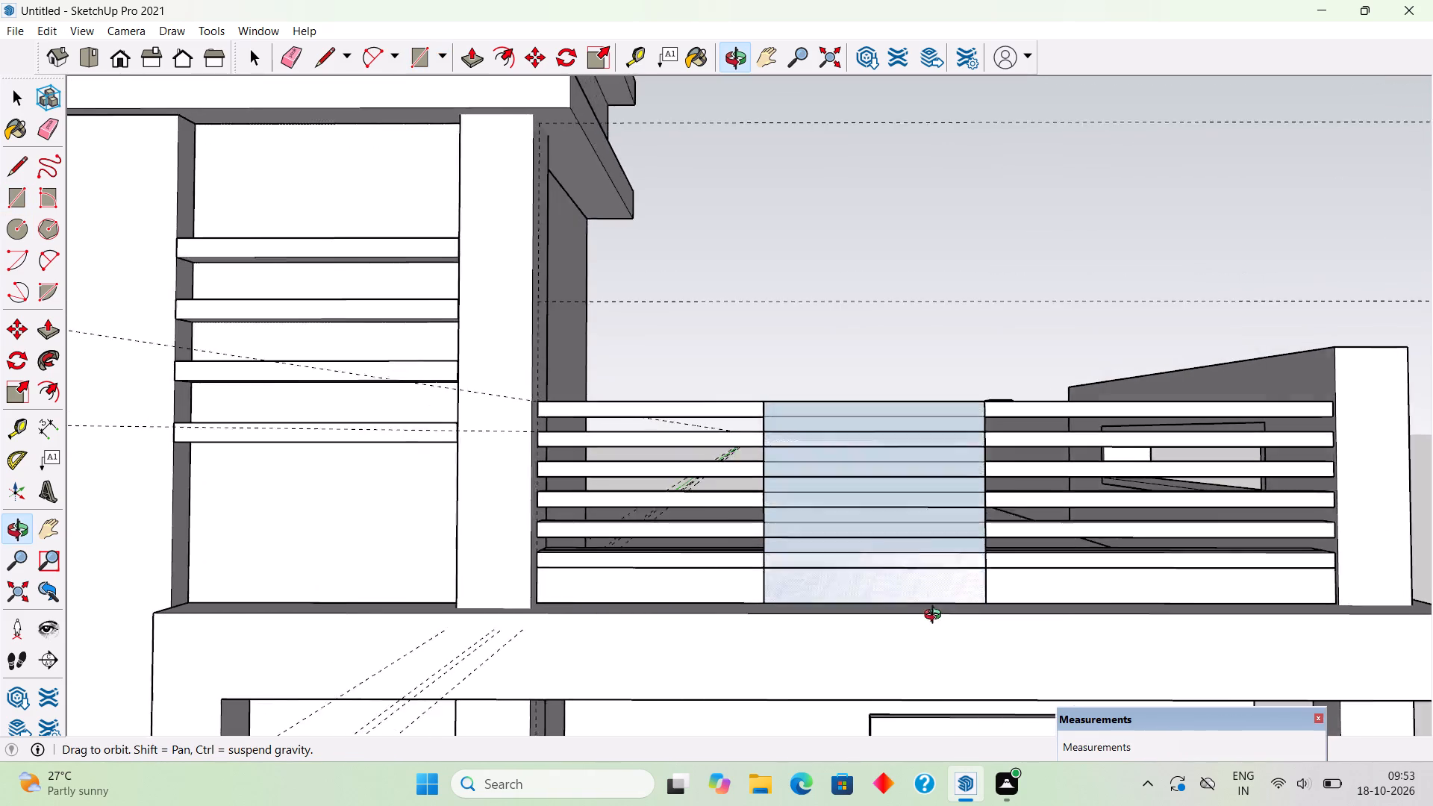
middle_click_drag(936, 616, 852, 649)
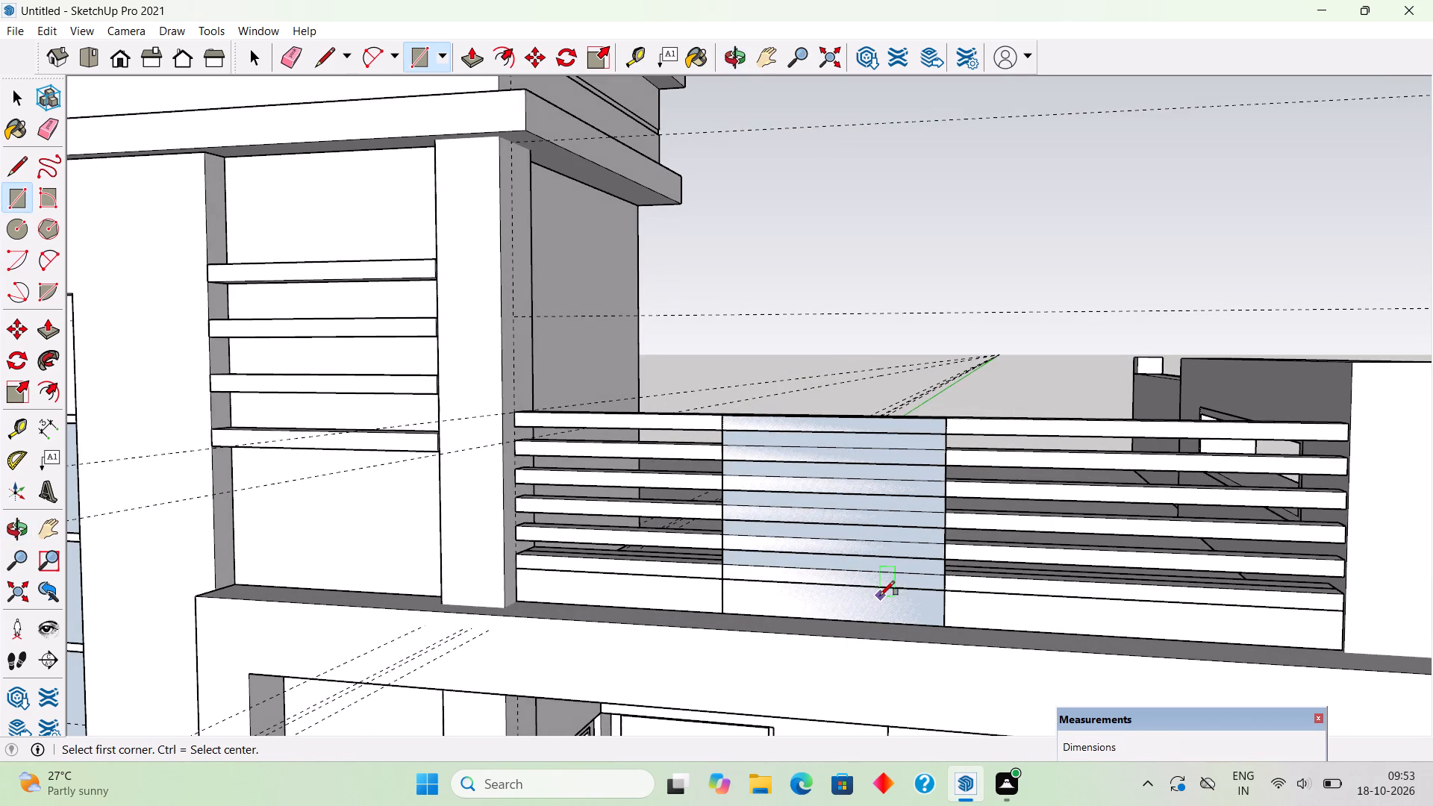
key("p")
left_click(886, 584)
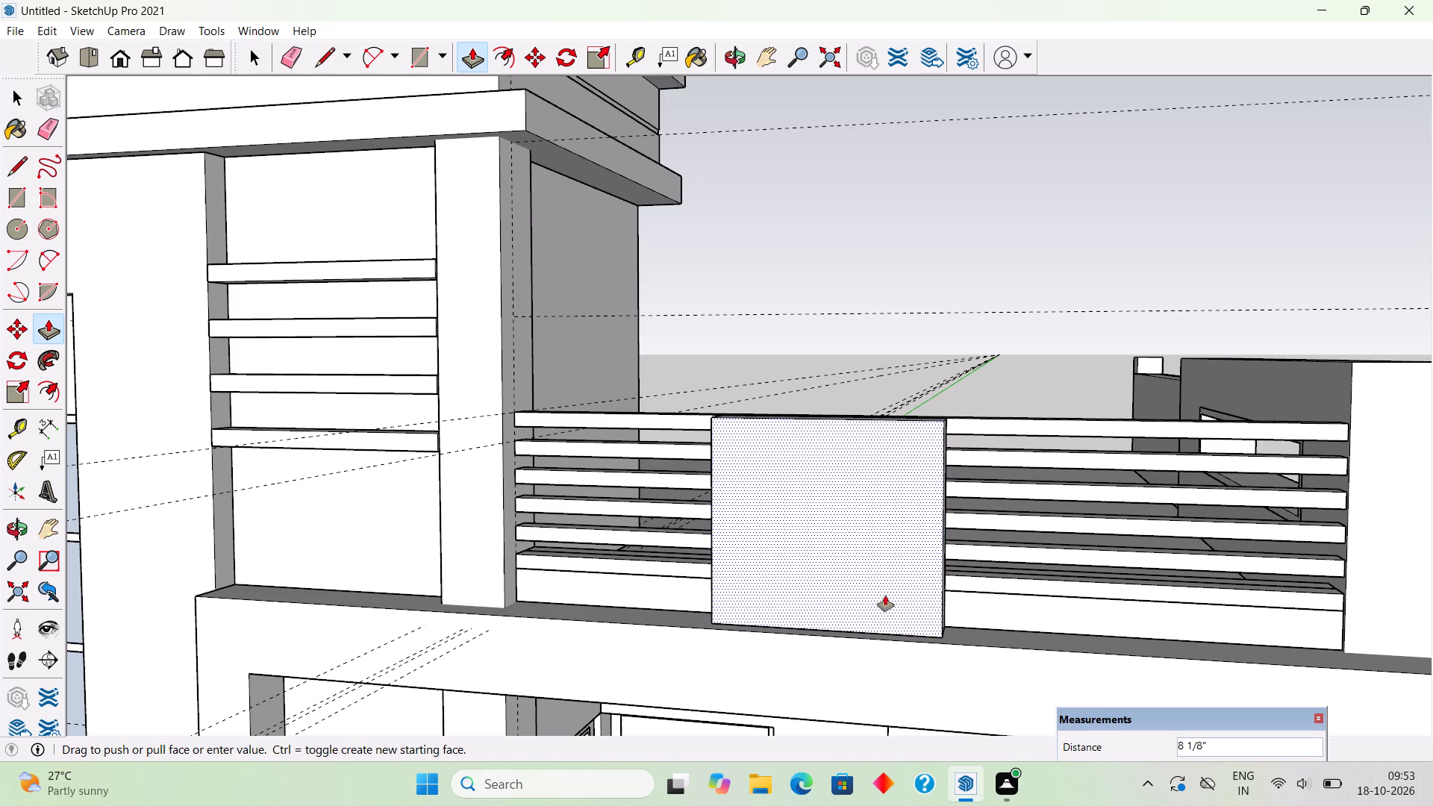
left_click(981, 667)
Make a group of the complete block in front of the railing.
middle_click_drag(974, 655, 747, 619)
key("space")
triple_click(757, 584)
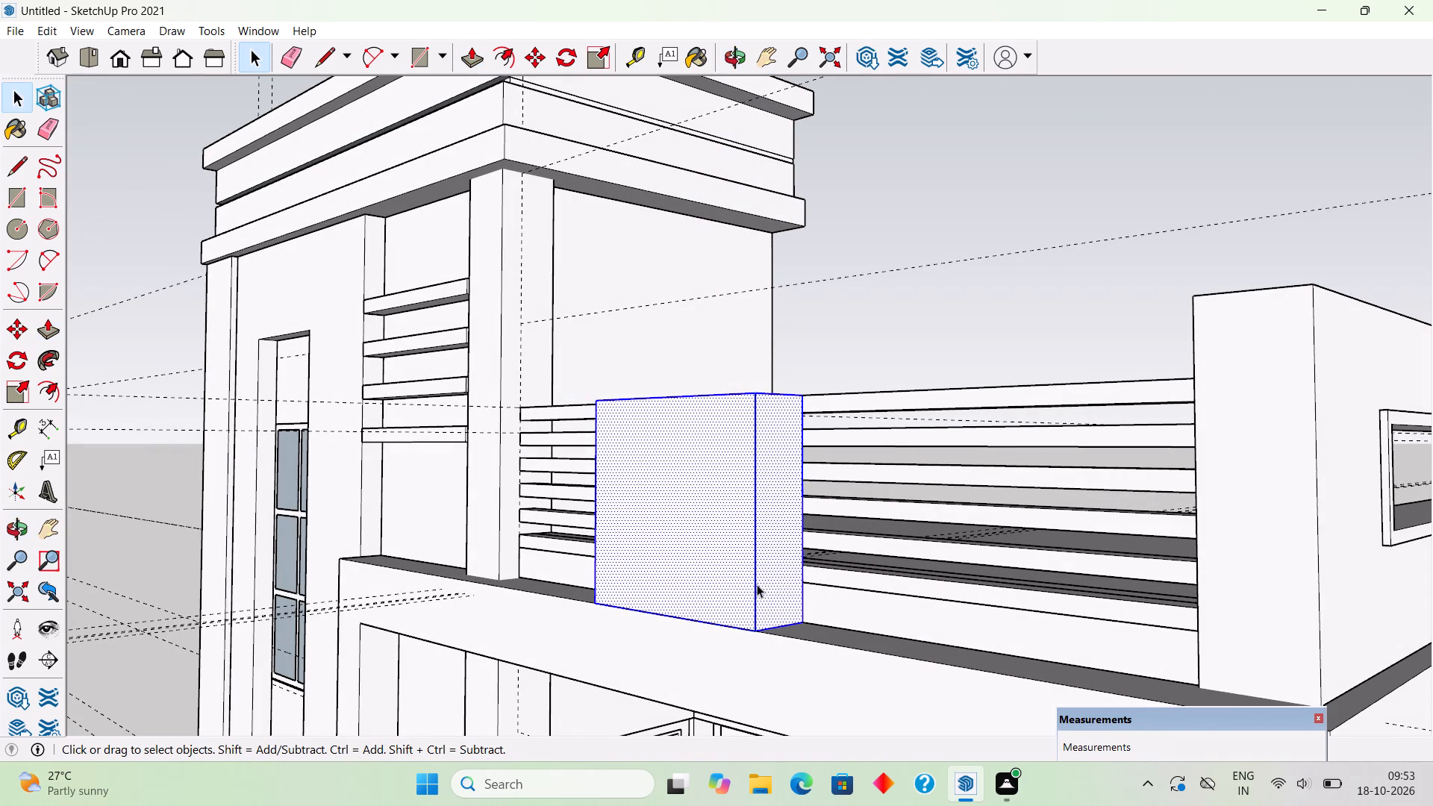
right_click(757, 584)
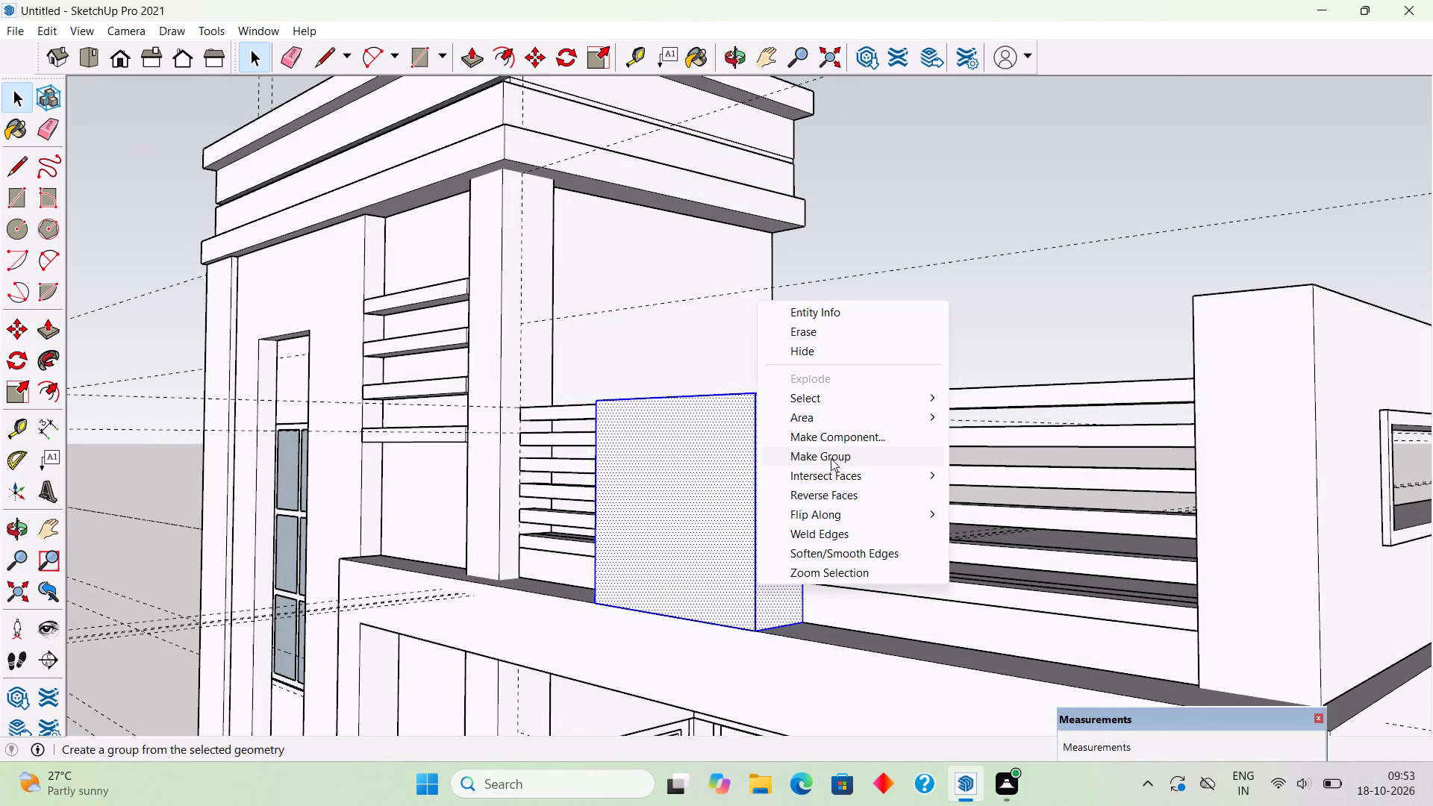
left_click(831, 458)
Move the grouped block 6" back into the railing, from its front bottom corner to the side edge's midpoint.
scroll(818, 628, "up", 3)
key("m")
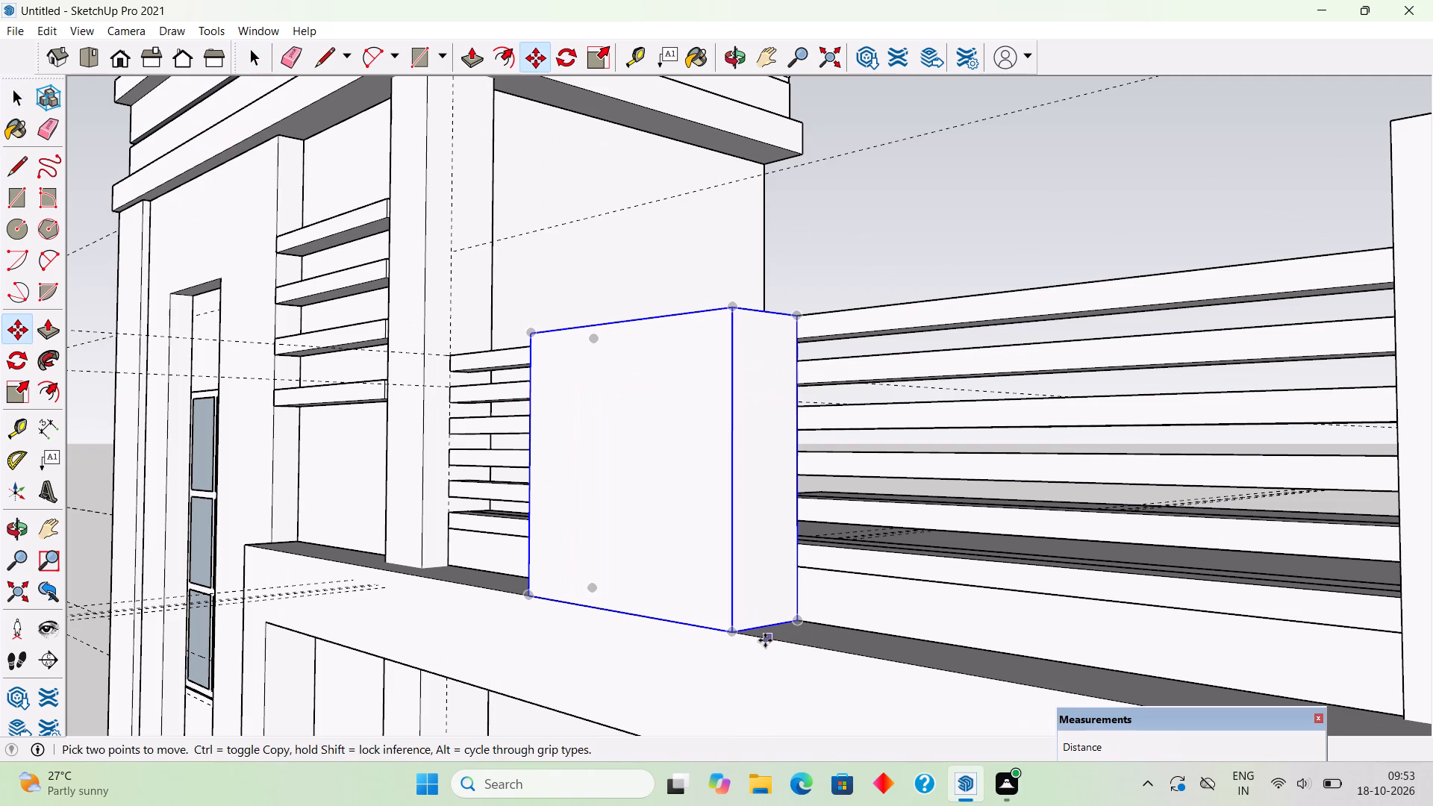
left_click(733, 634)
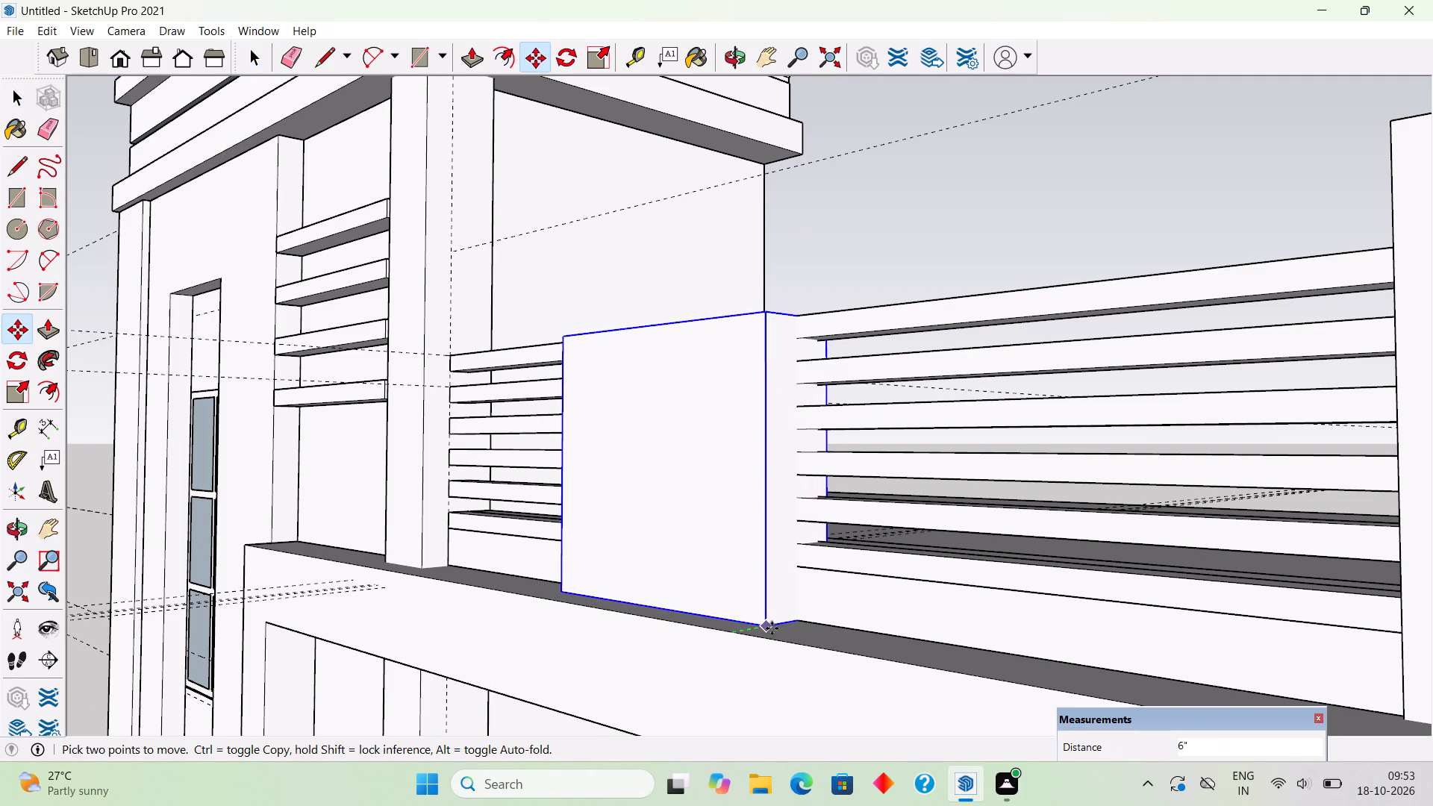
left_click(772, 628)
key("space")
left_click(858, 278)
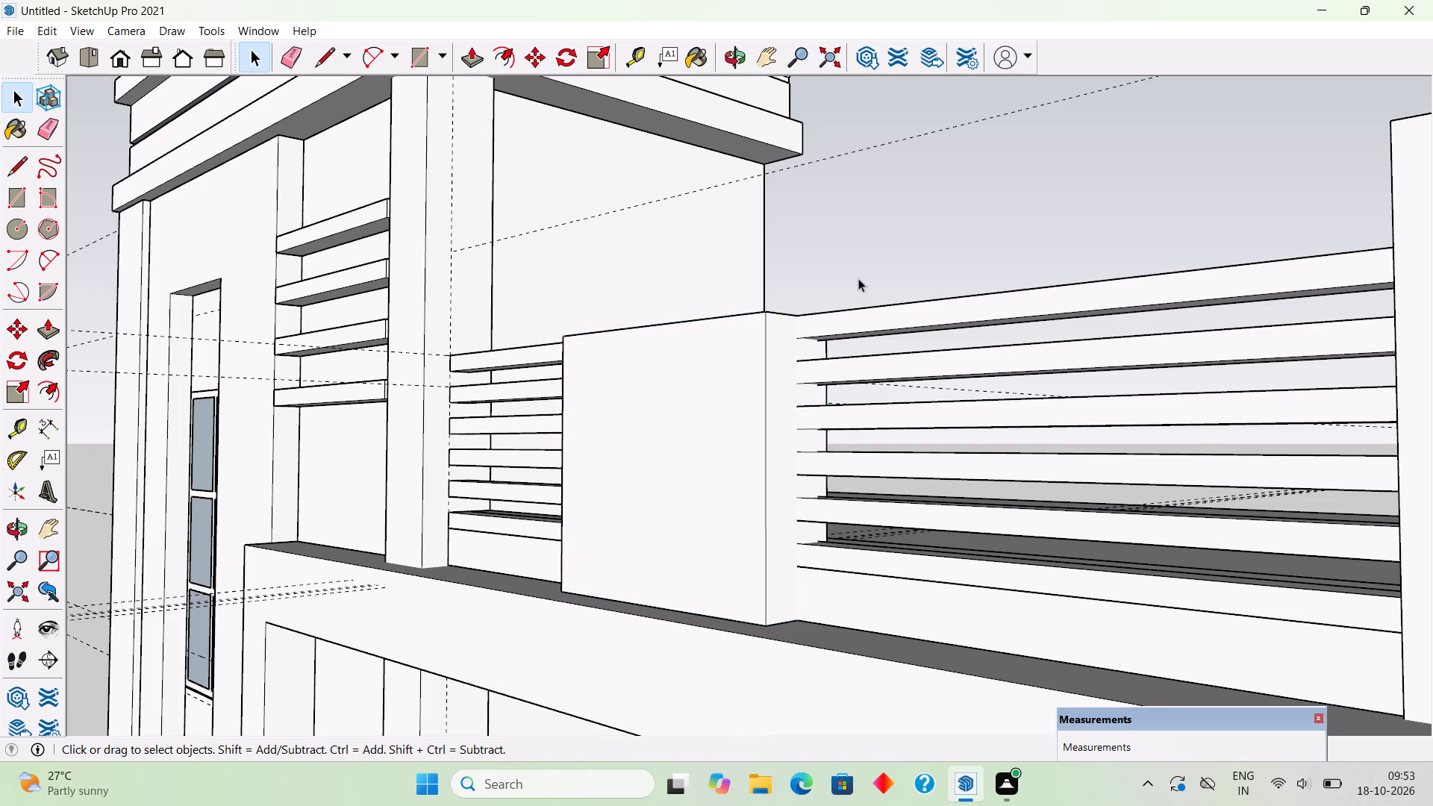
Inside the block group, raise the top face about 10 3/4" to align with the top of the railing's end pillar.
middle_click_drag(855, 390, 931, 477)
middle_click_drag(826, 413, 781, 616)
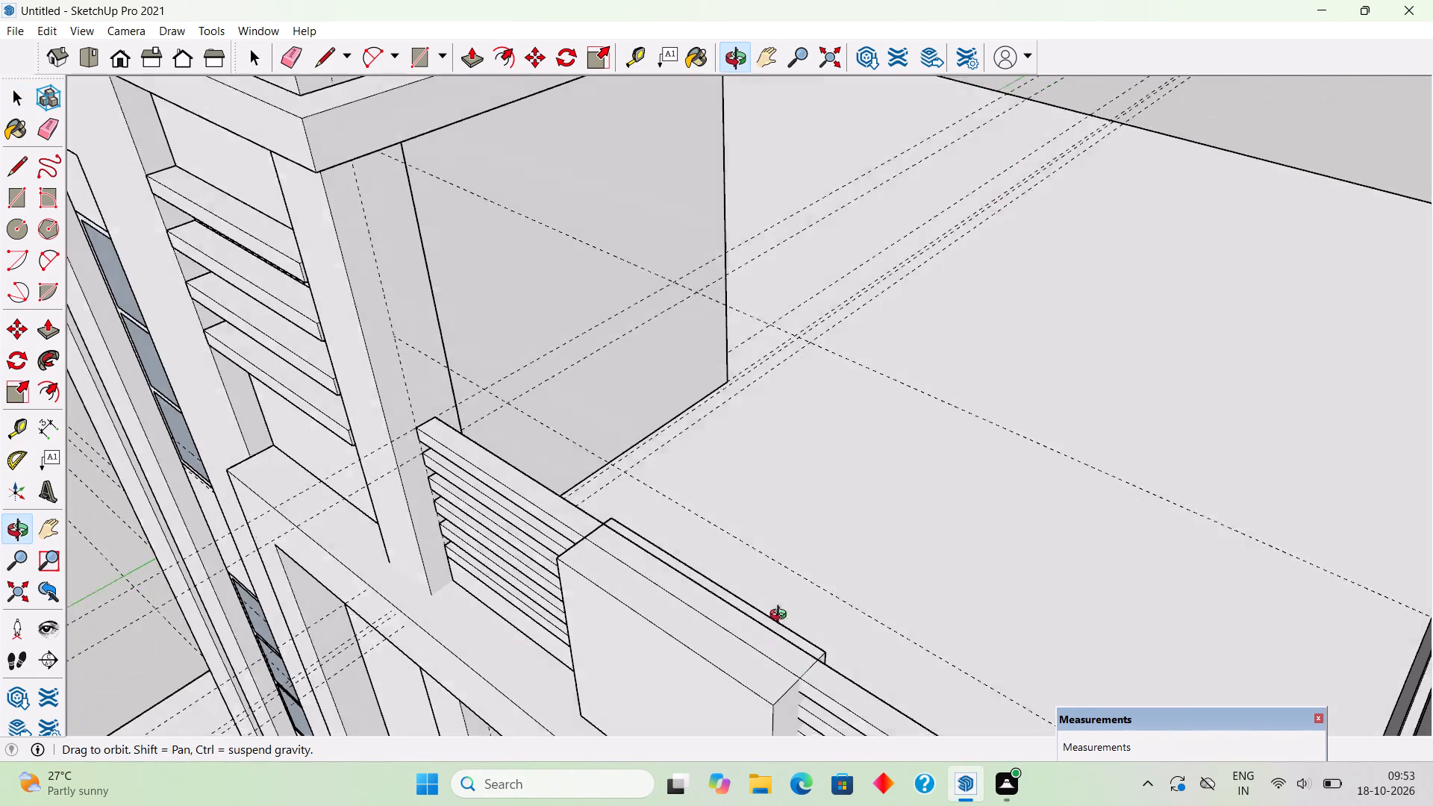
middle_click_drag(781, 616, 781, 617)
triple_click(710, 656)
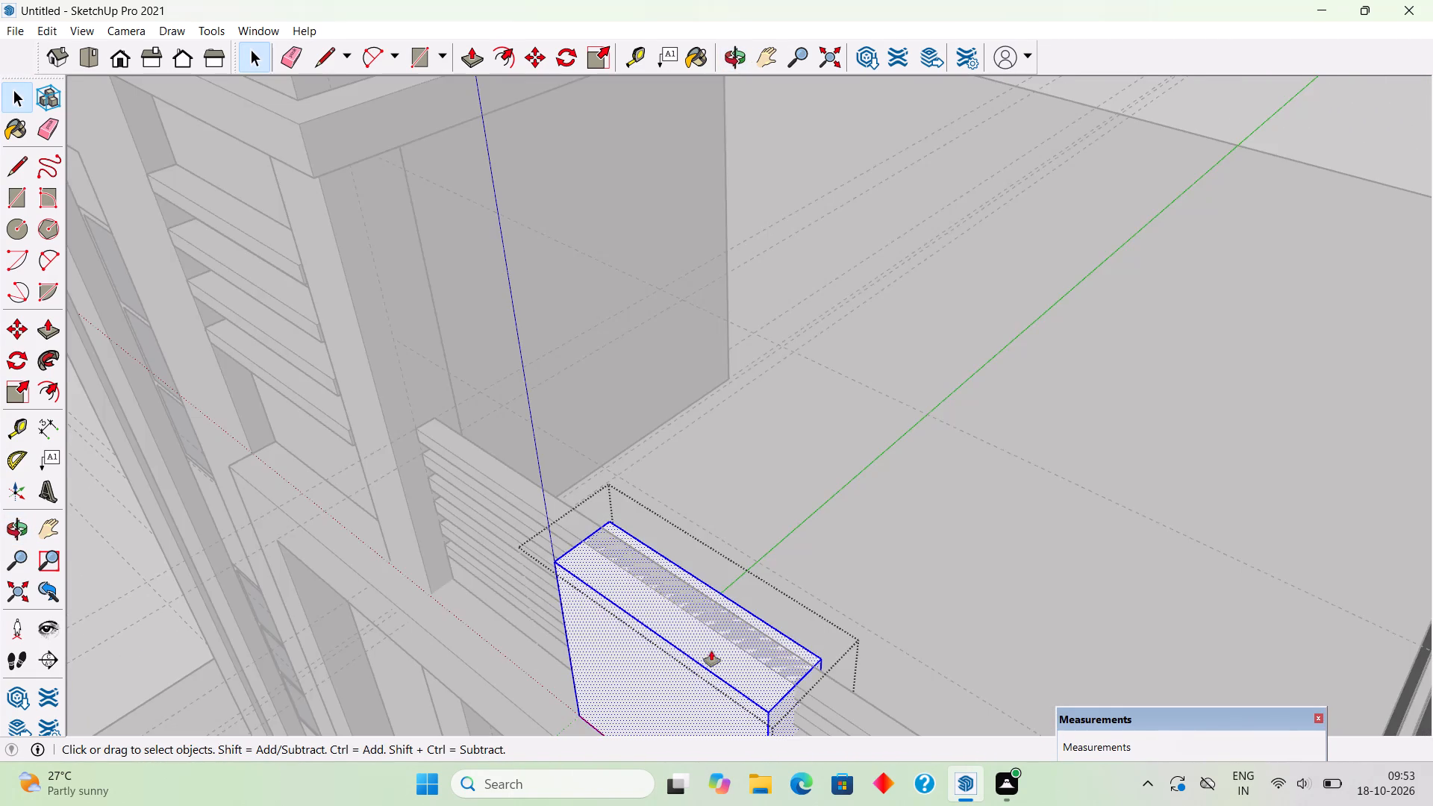
key("p")
left_click(711, 651)
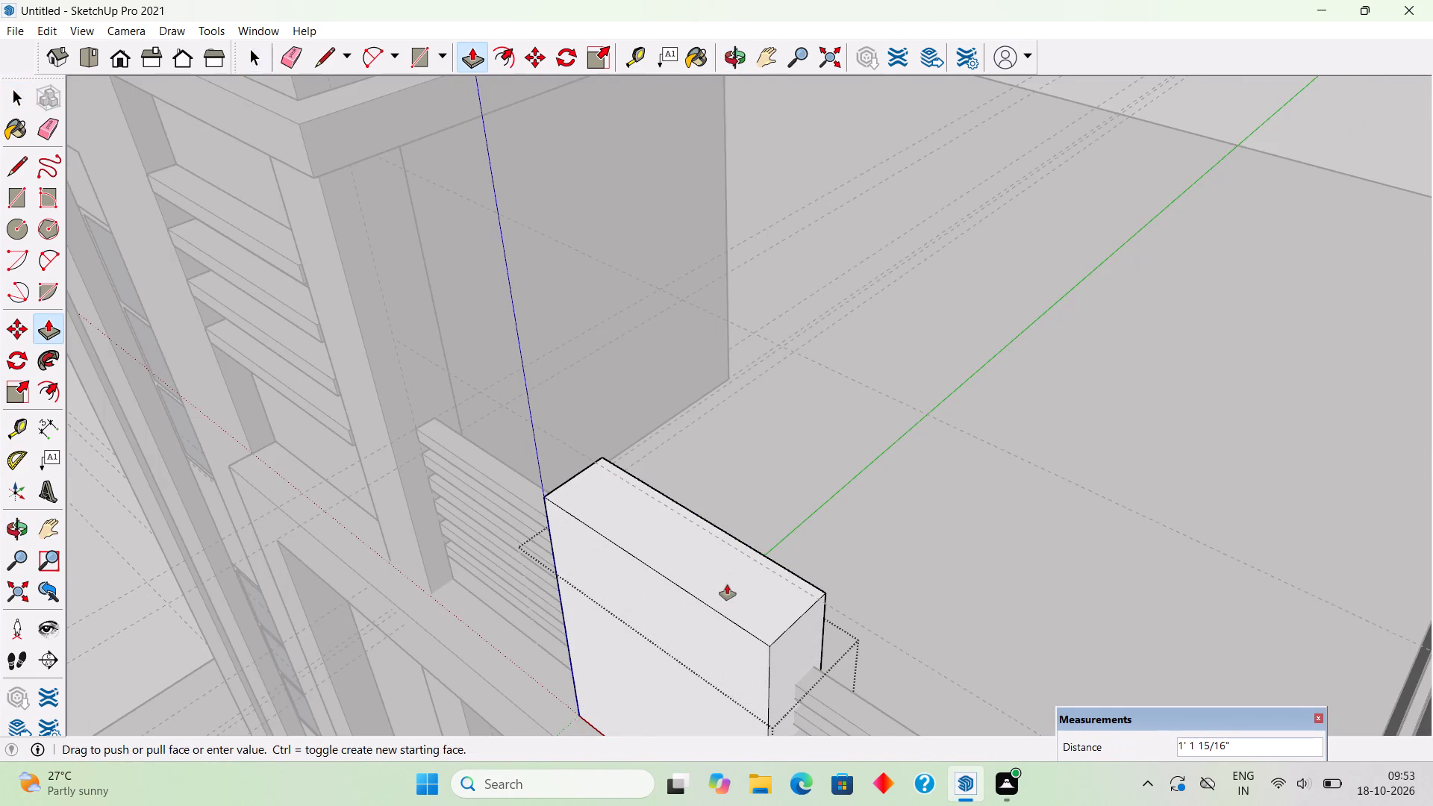
scroll(727, 584, "down", 7)
scroll(811, 595, "down", 5)
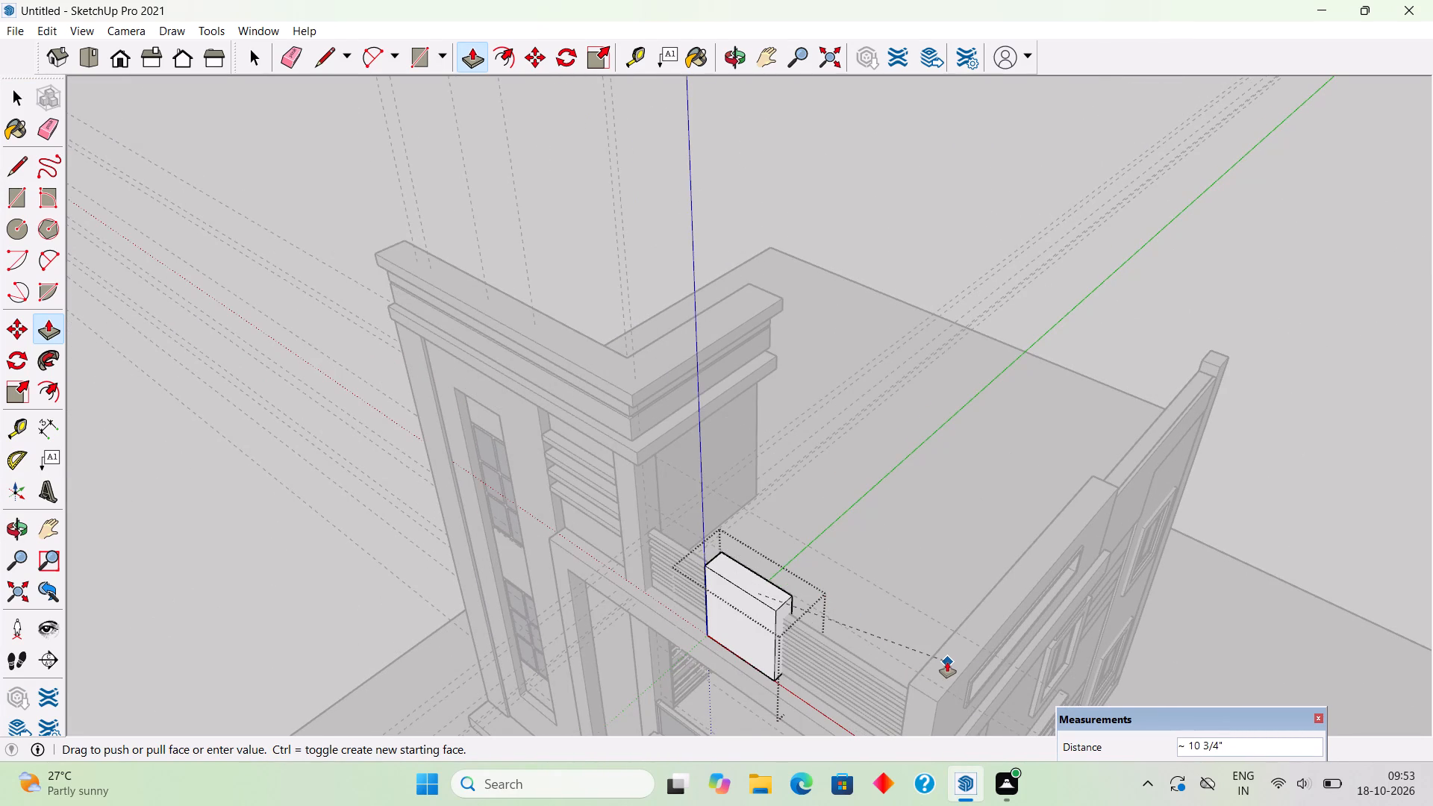
left_click(947, 662)
key("space")
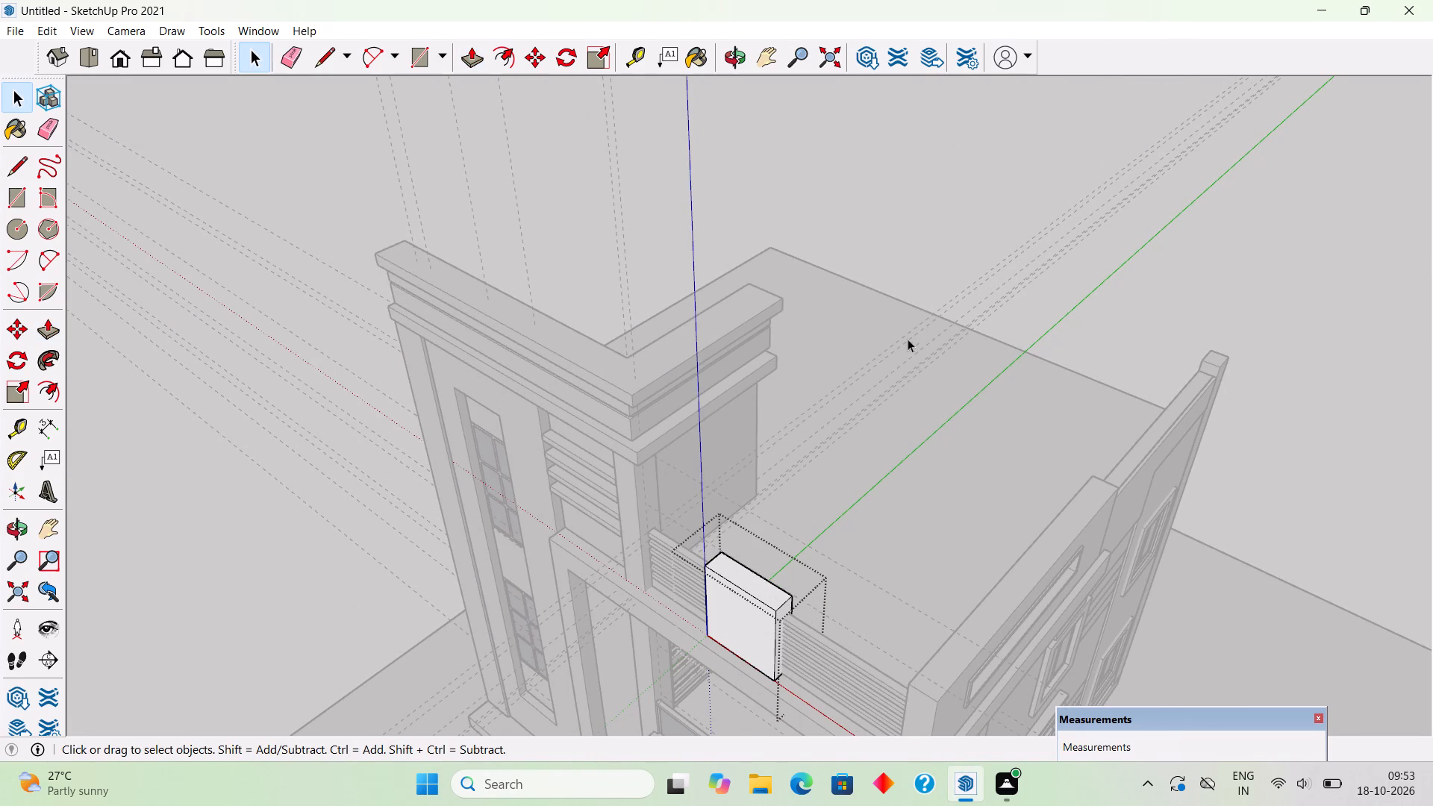
left_click(903, 300)
Draw a rectangle about 3' 8" by 1' covering the top of the railing block.
scroll(872, 432, "down", 4)
middle_click_drag(785, 636, 937, 444)
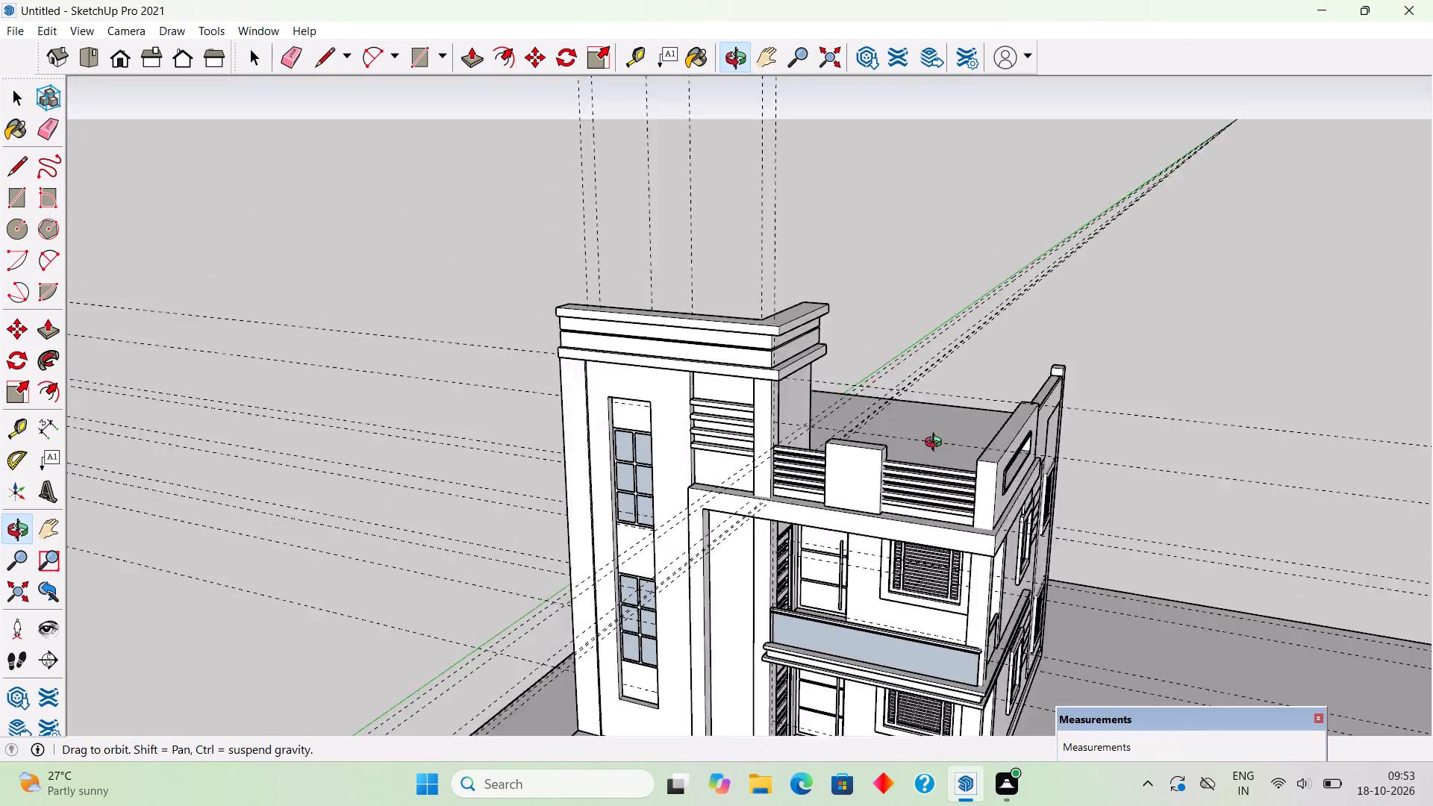
middle_click_drag(937, 444, 944, 440)
scroll(925, 471, "up", 4)
middle_click_drag(830, 512, 964, 434)
scroll(968, 425, "up", 1)
scroll(964, 363, "up", 2)
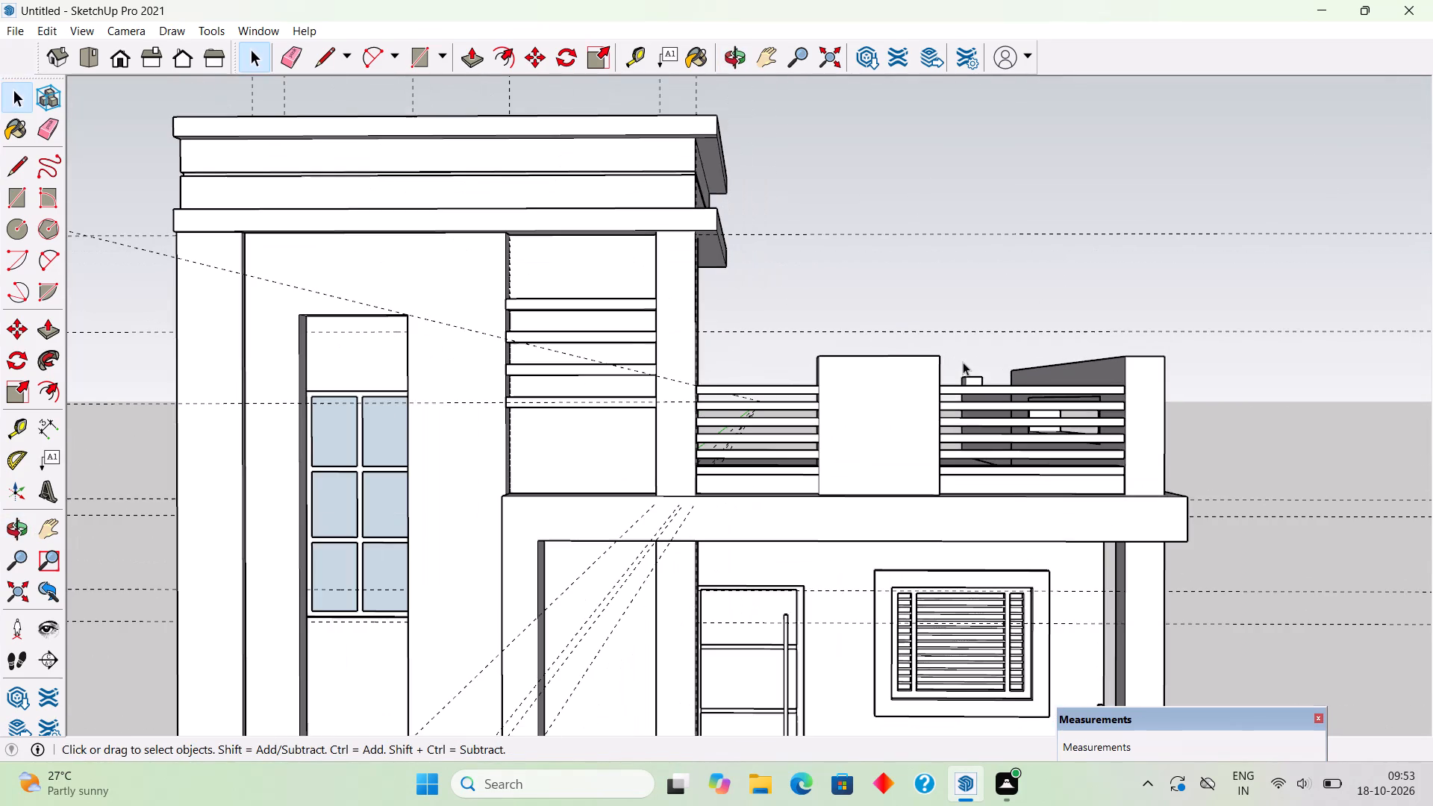
middle_click_drag(963, 362, 1015, 422)
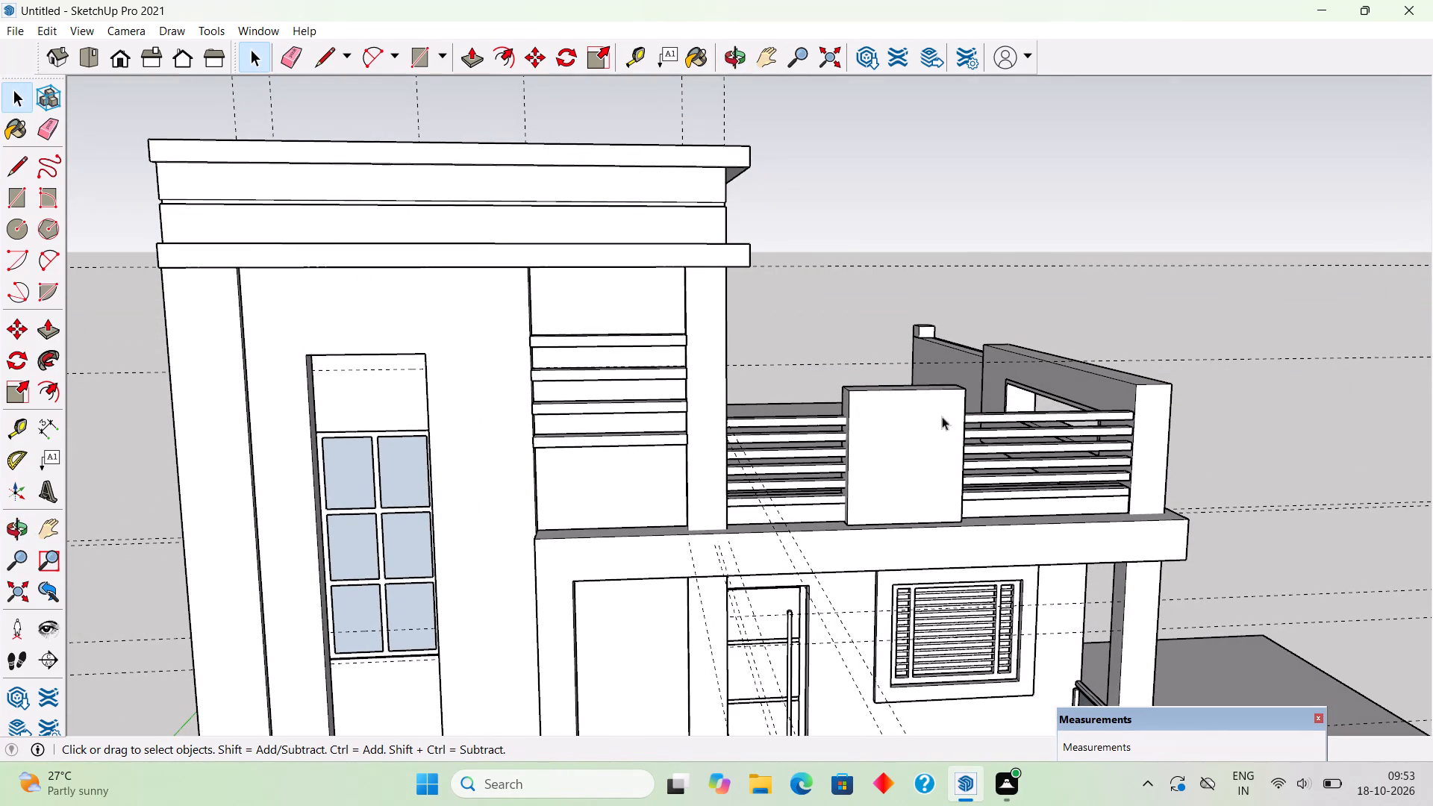
middle_click_drag(887, 408, 866, 466)
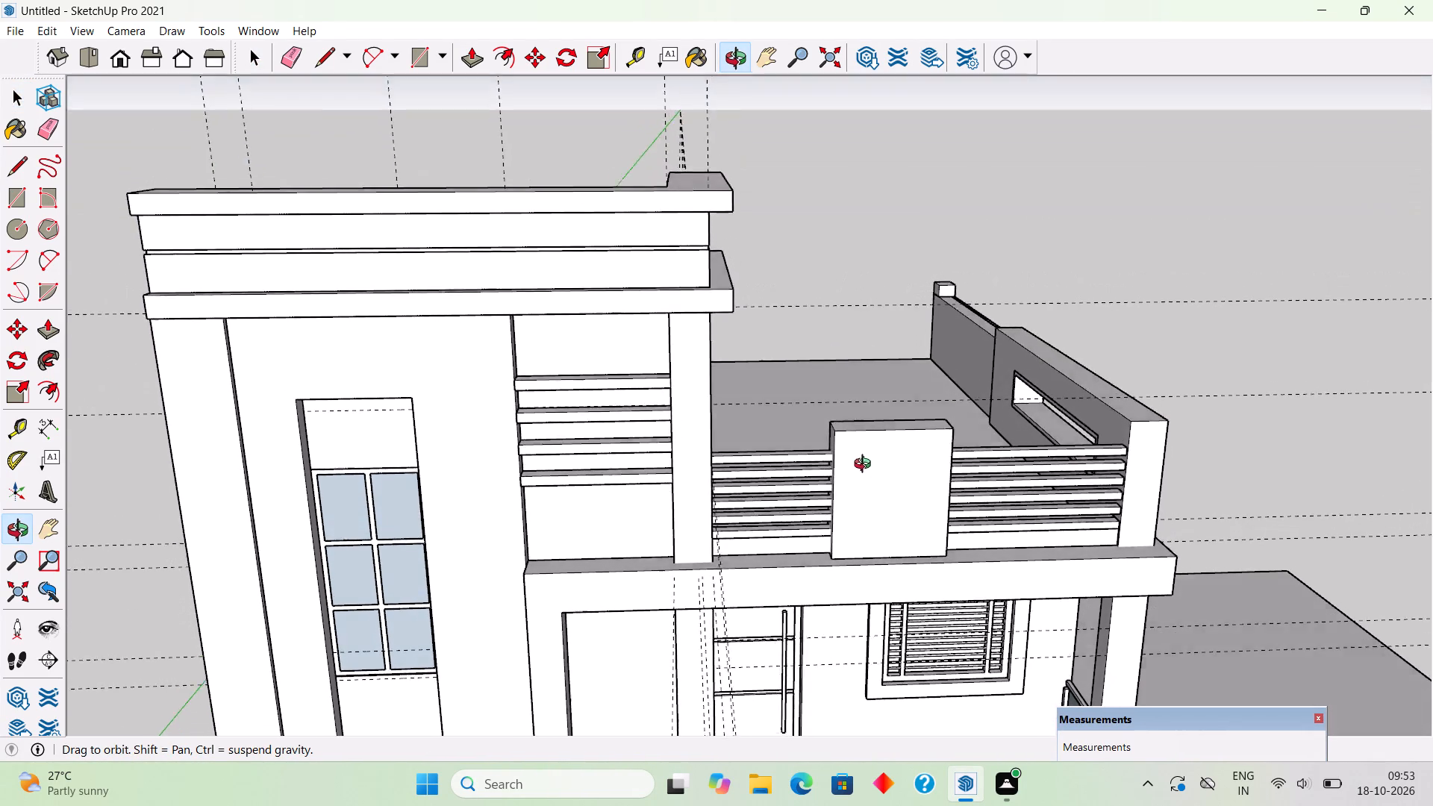
middle_click_drag(866, 466, 864, 478)
scroll(872, 437, "up", 4)
middle_click_drag(866, 462, 860, 476)
key("r")
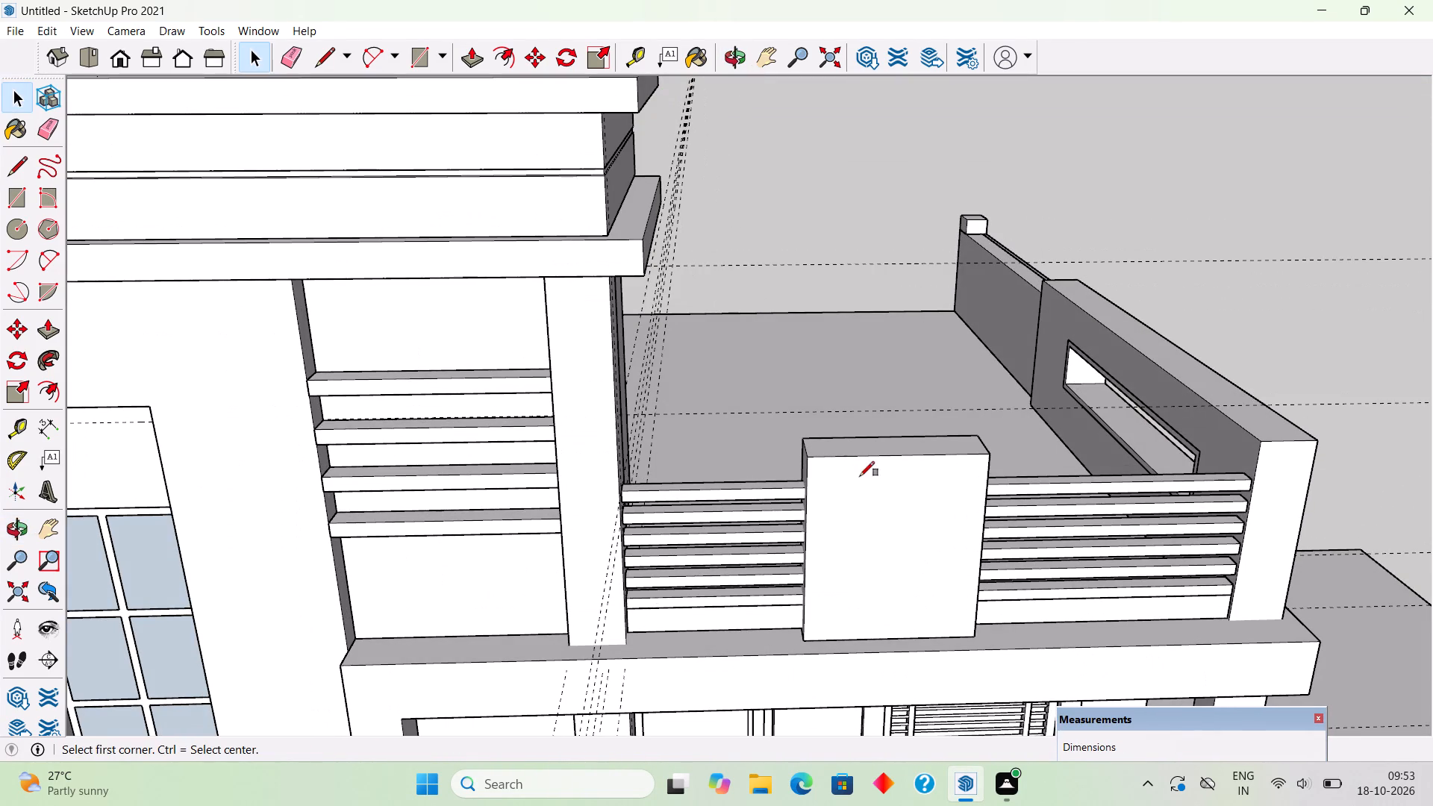
left_click(802, 440)
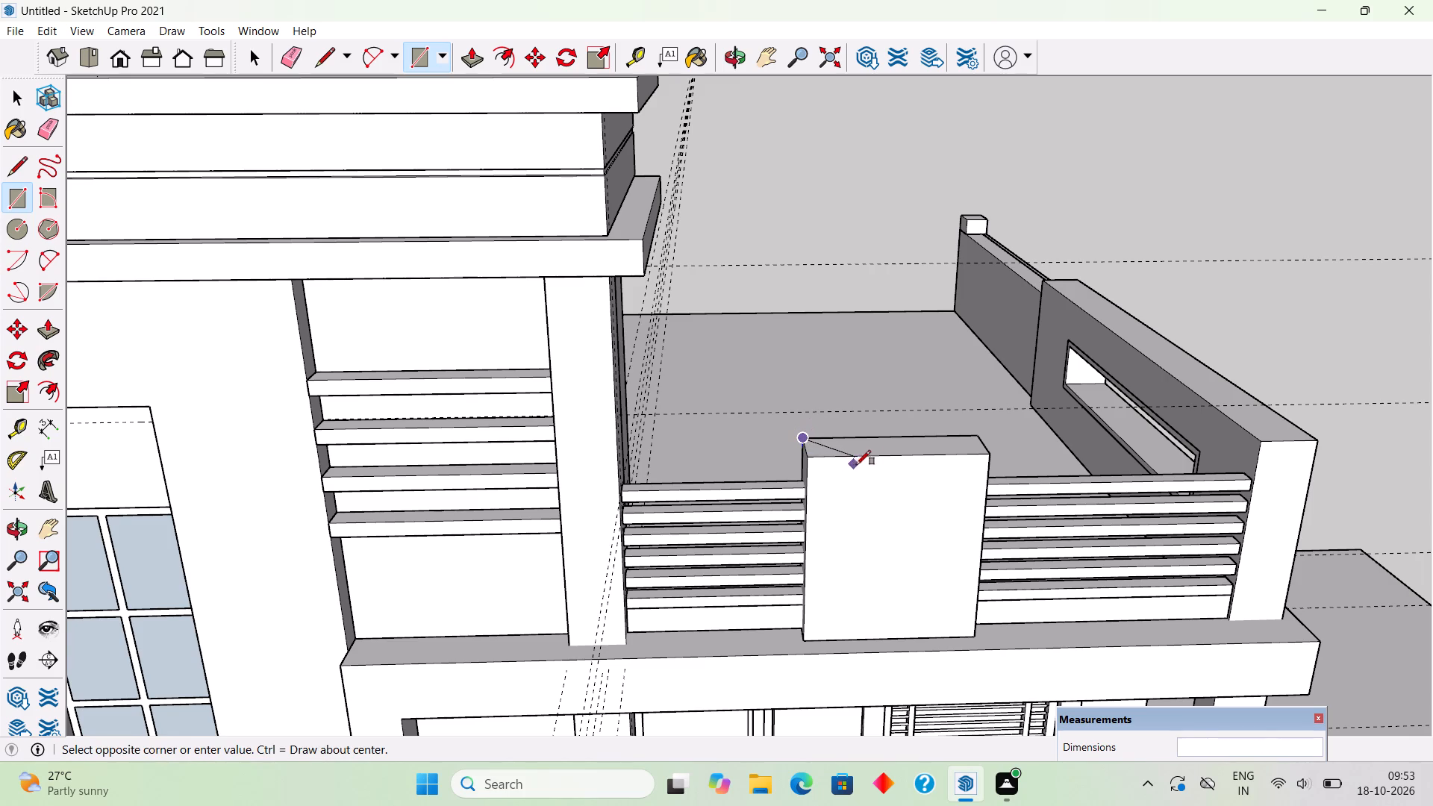
left_click(986, 457)
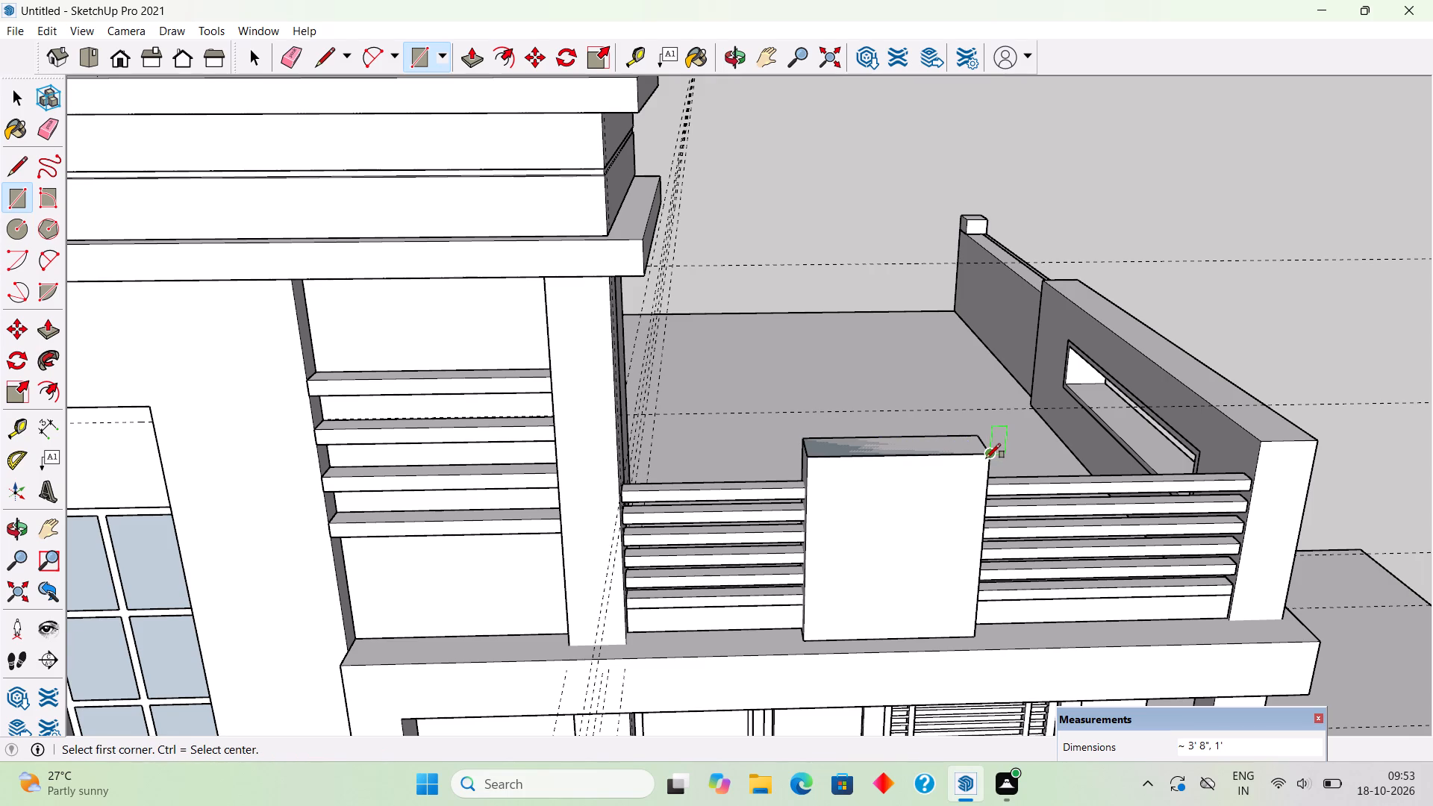
Extrude the rectangle on the block's top upward about 4 3/16" to form a cap.
key("p")
left_click(939, 439)
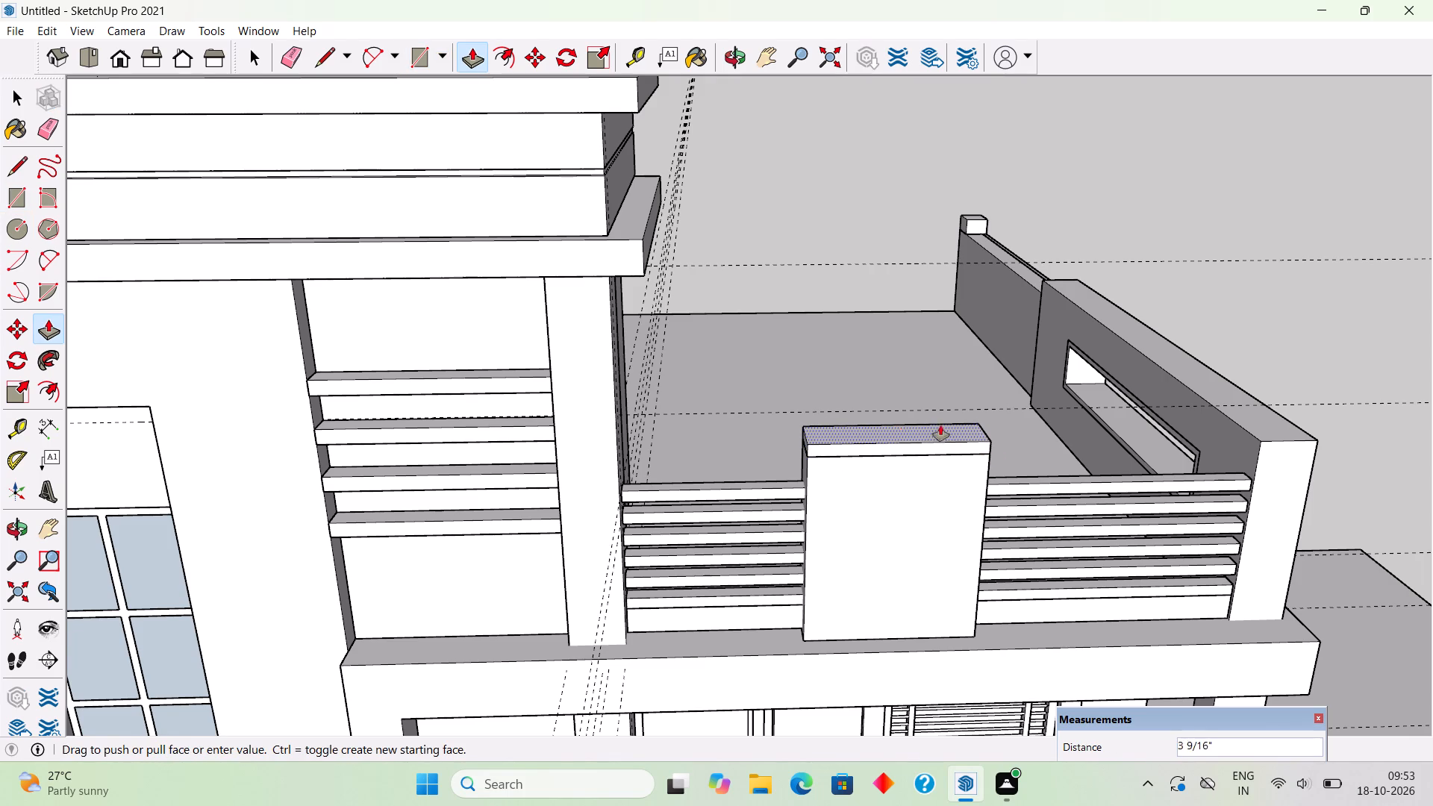
left_click(941, 423)
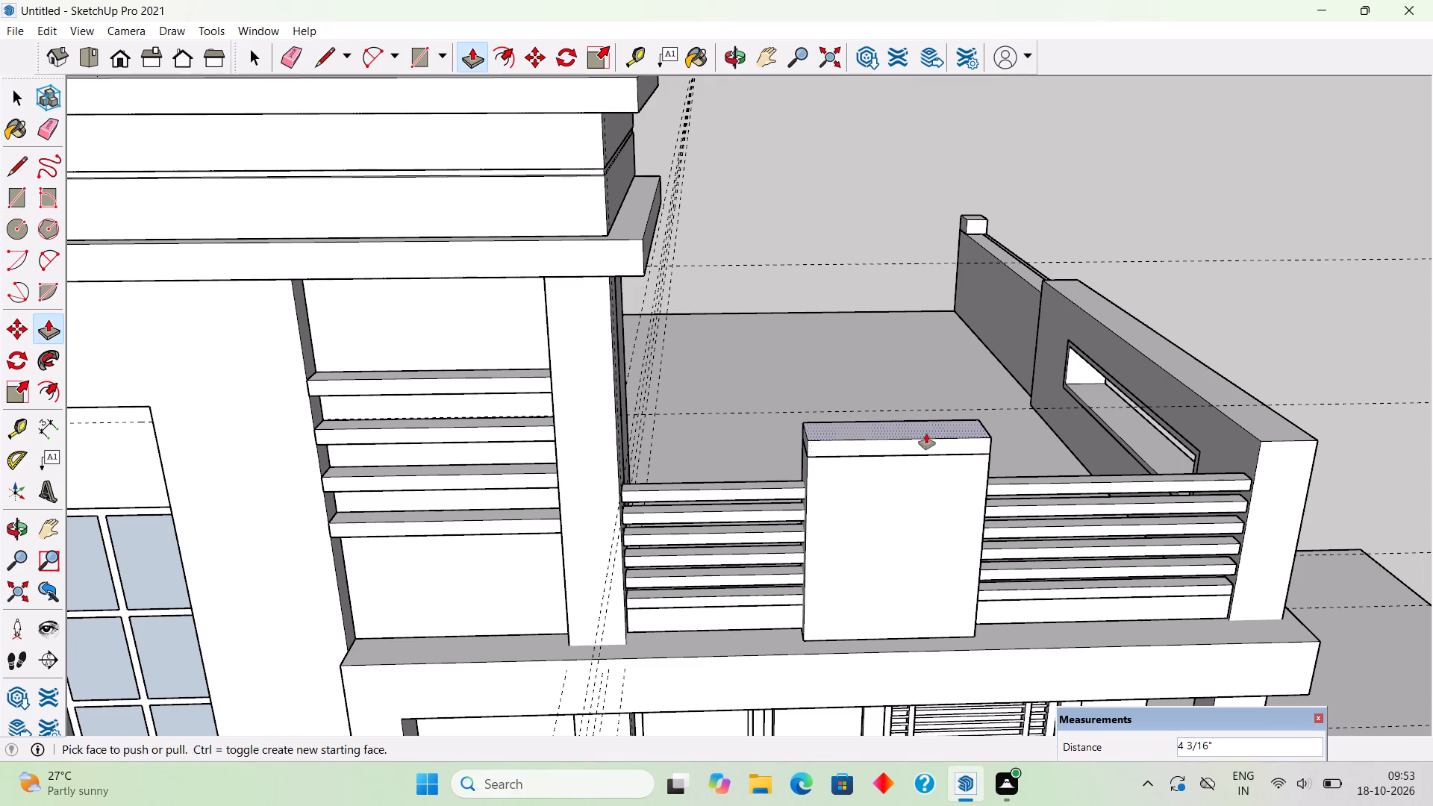
Extend the cap's front face and both side faces 4" outward so it overhangs the block.
left_click(902, 449)
left_click(902, 457)
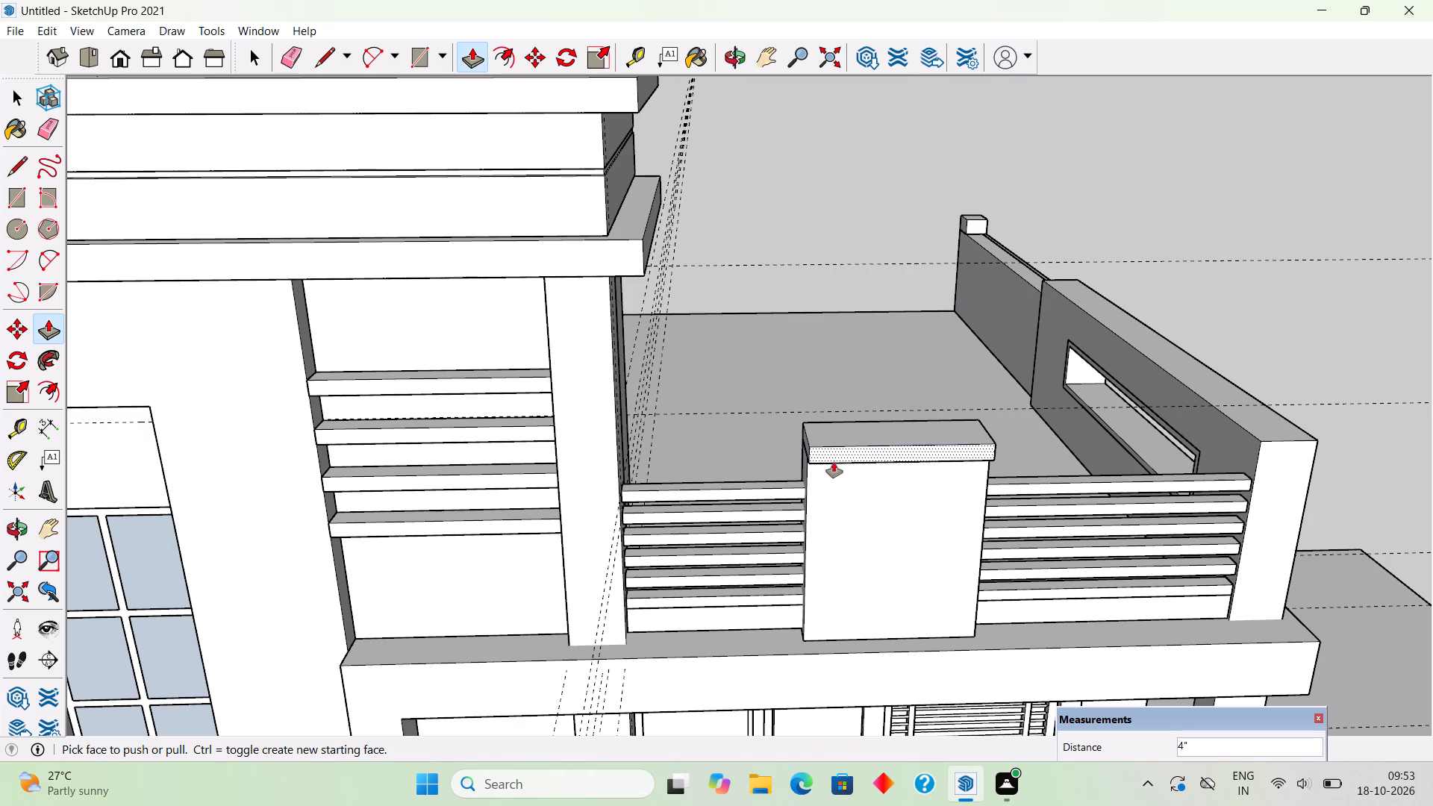
double_click(803, 446)
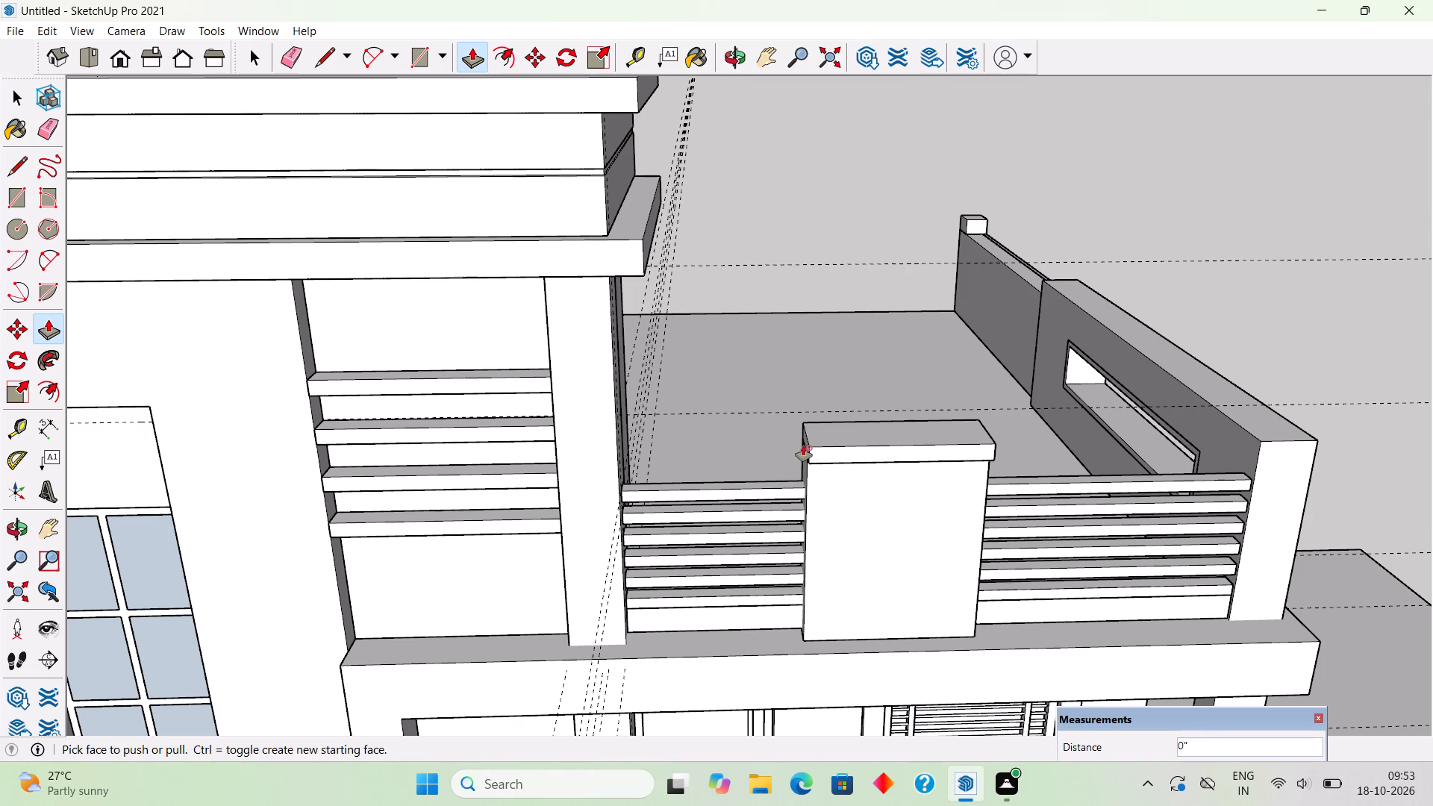
scroll(803, 444, "up", 4)
double_click(806, 443)
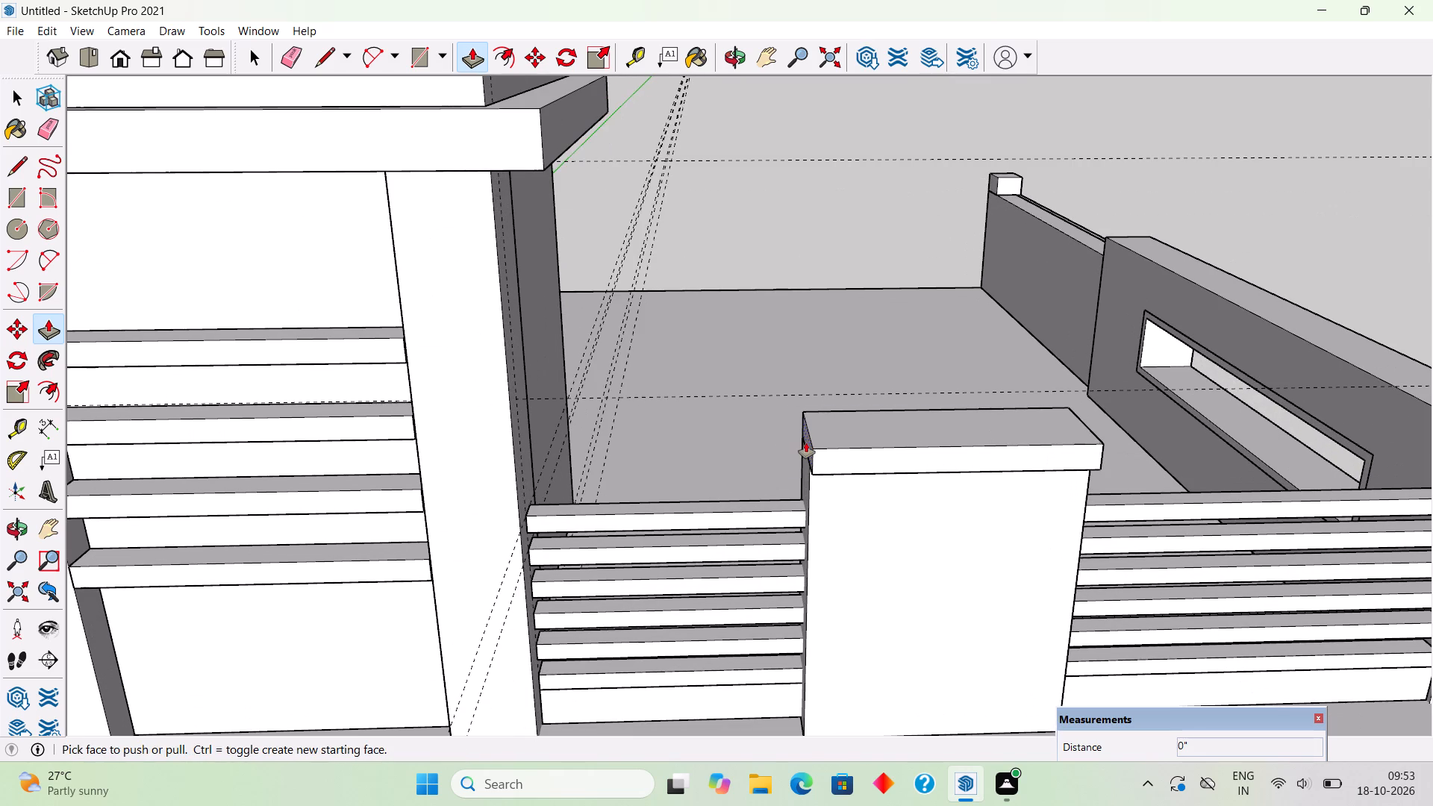
middle_click_drag(957, 491, 719, 410)
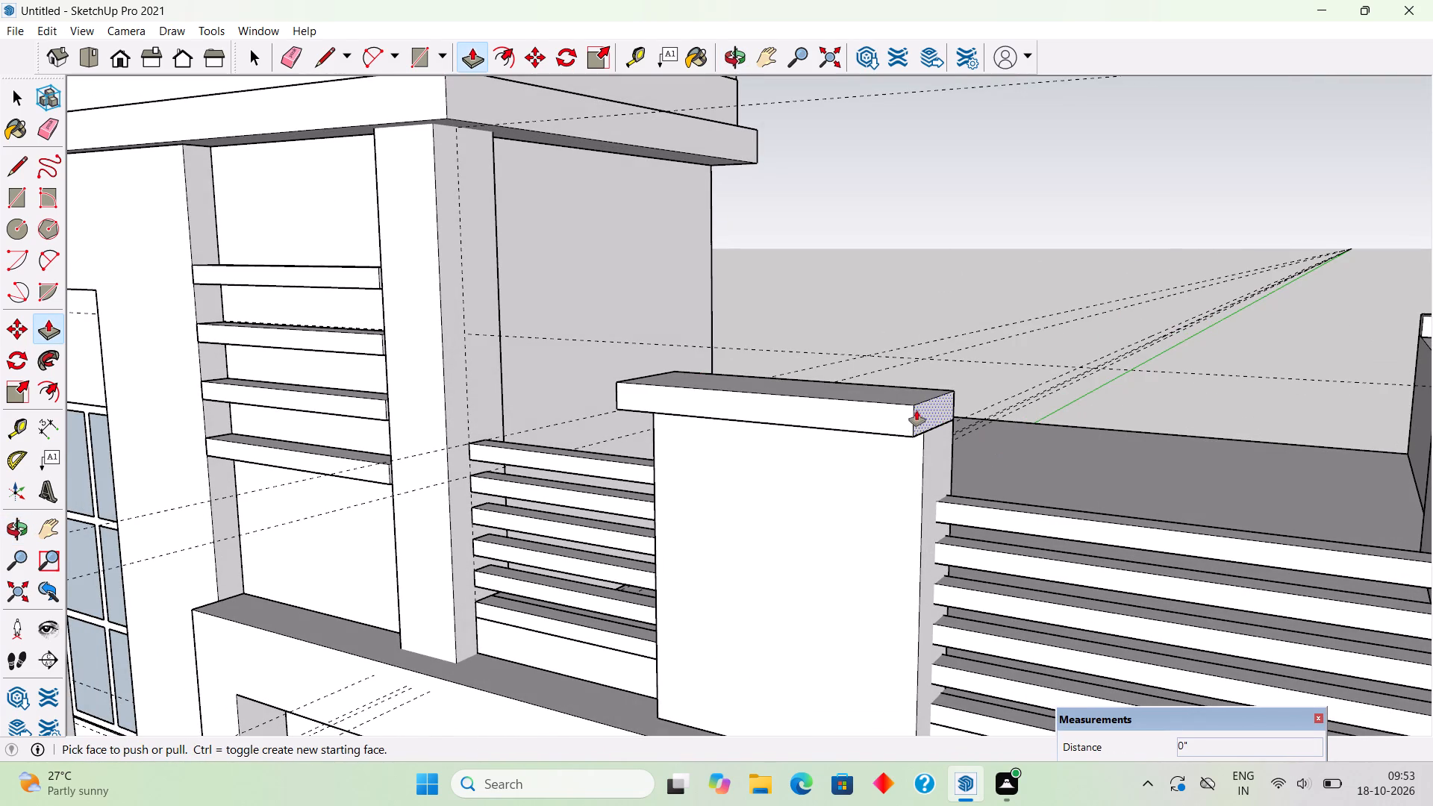
double_click(924, 414)
Select the whole overhanging cap on the railing block and make it a group.
middle_click_drag(922, 422, 590, 434)
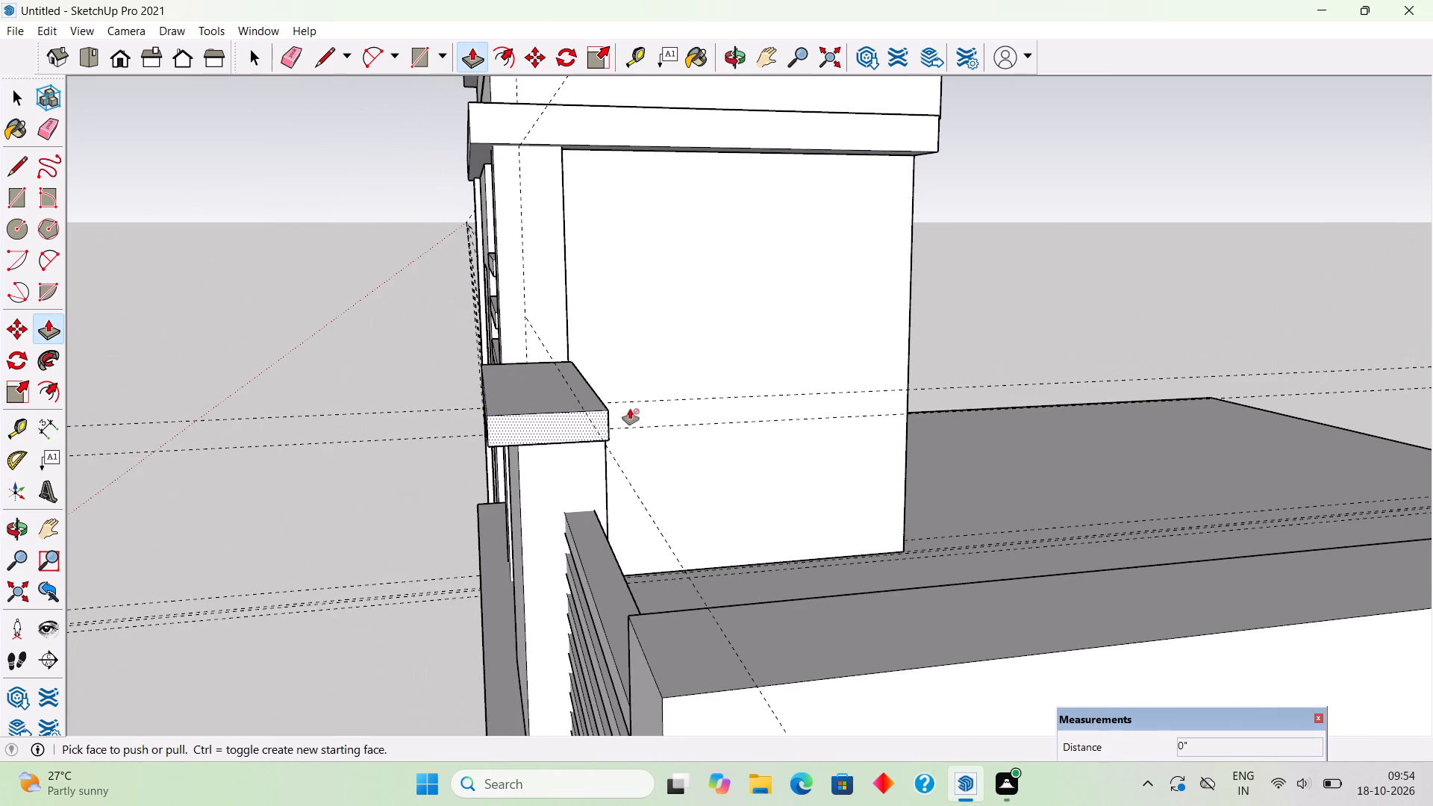
key("space")
middle_click_drag(543, 416, 818, 529)
triple_click(818, 530)
right_click(818, 530)
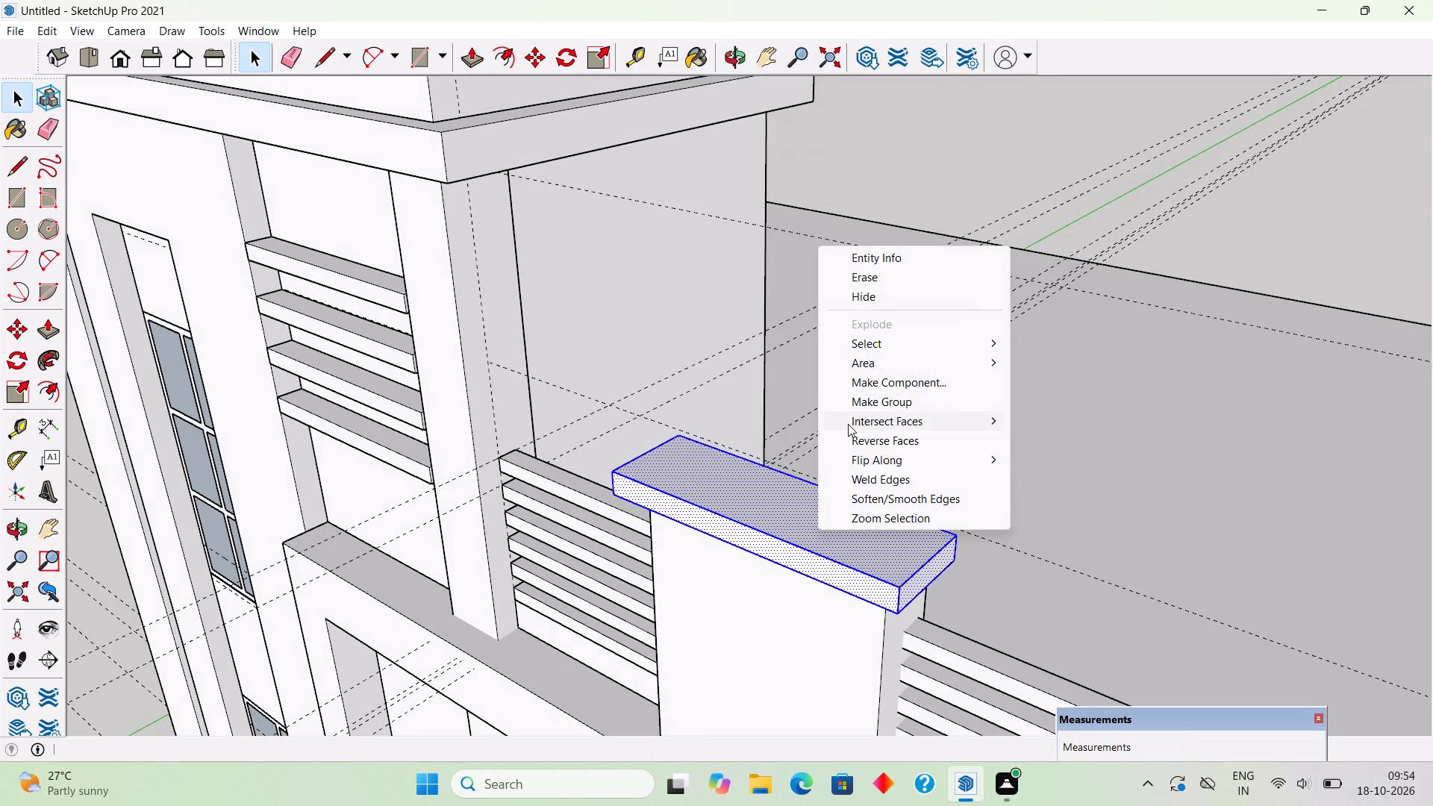
left_click(858, 400)
Draw a 4' 4" by 1' 4" rectangle over the cap's top and extrude it 4" upward as a second slab.
key("r")
left_click(684, 436)
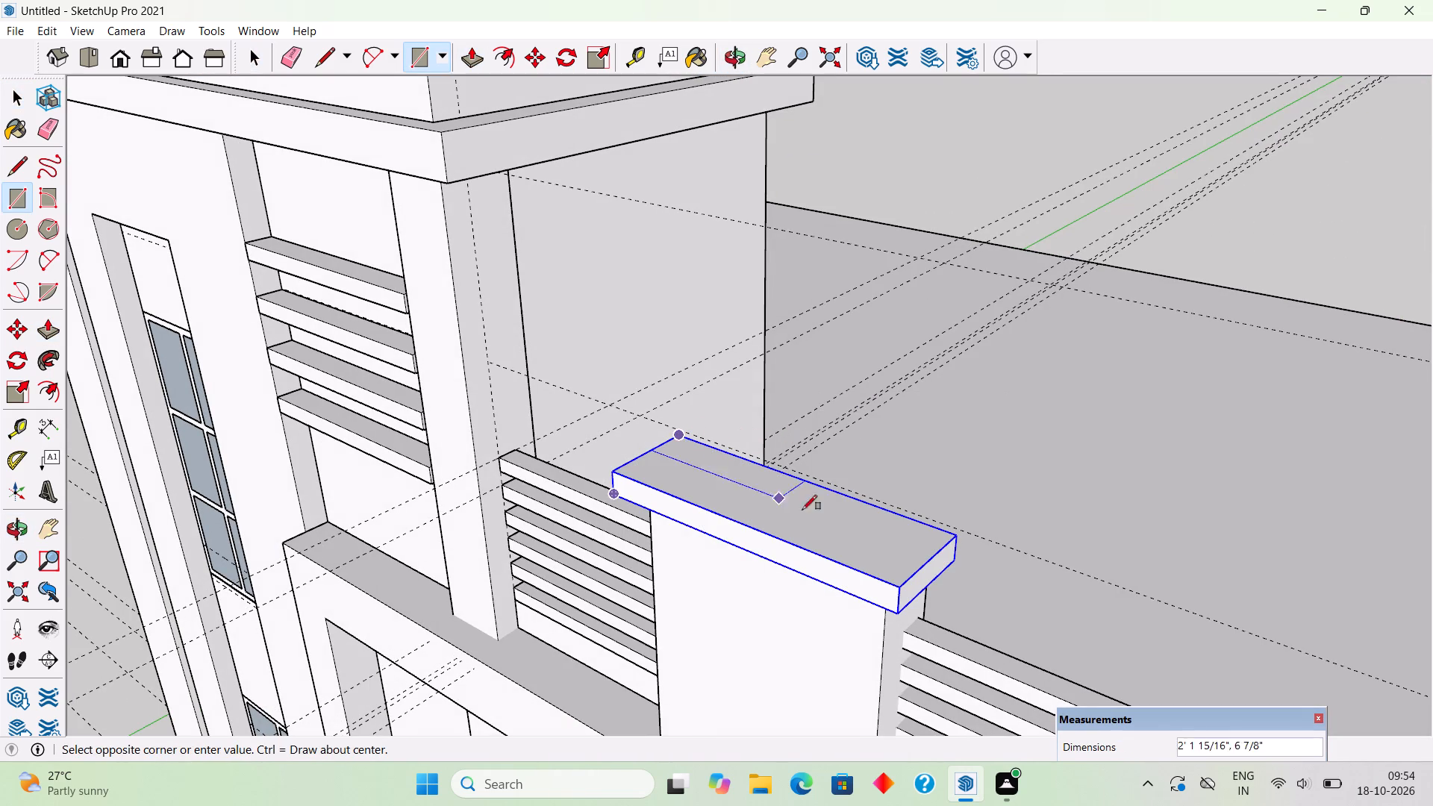
left_click(904, 585)
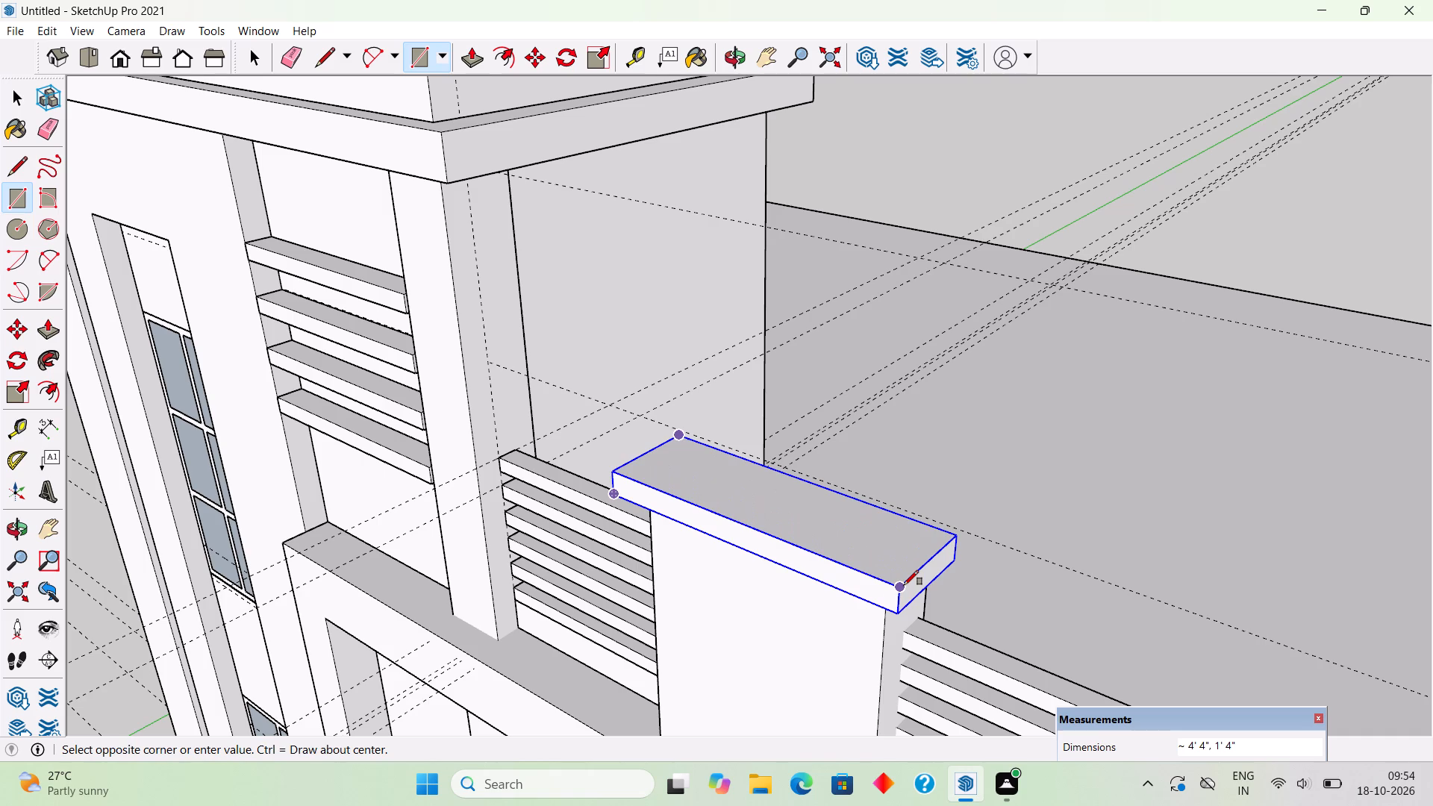
key("p")
left_click(878, 557)
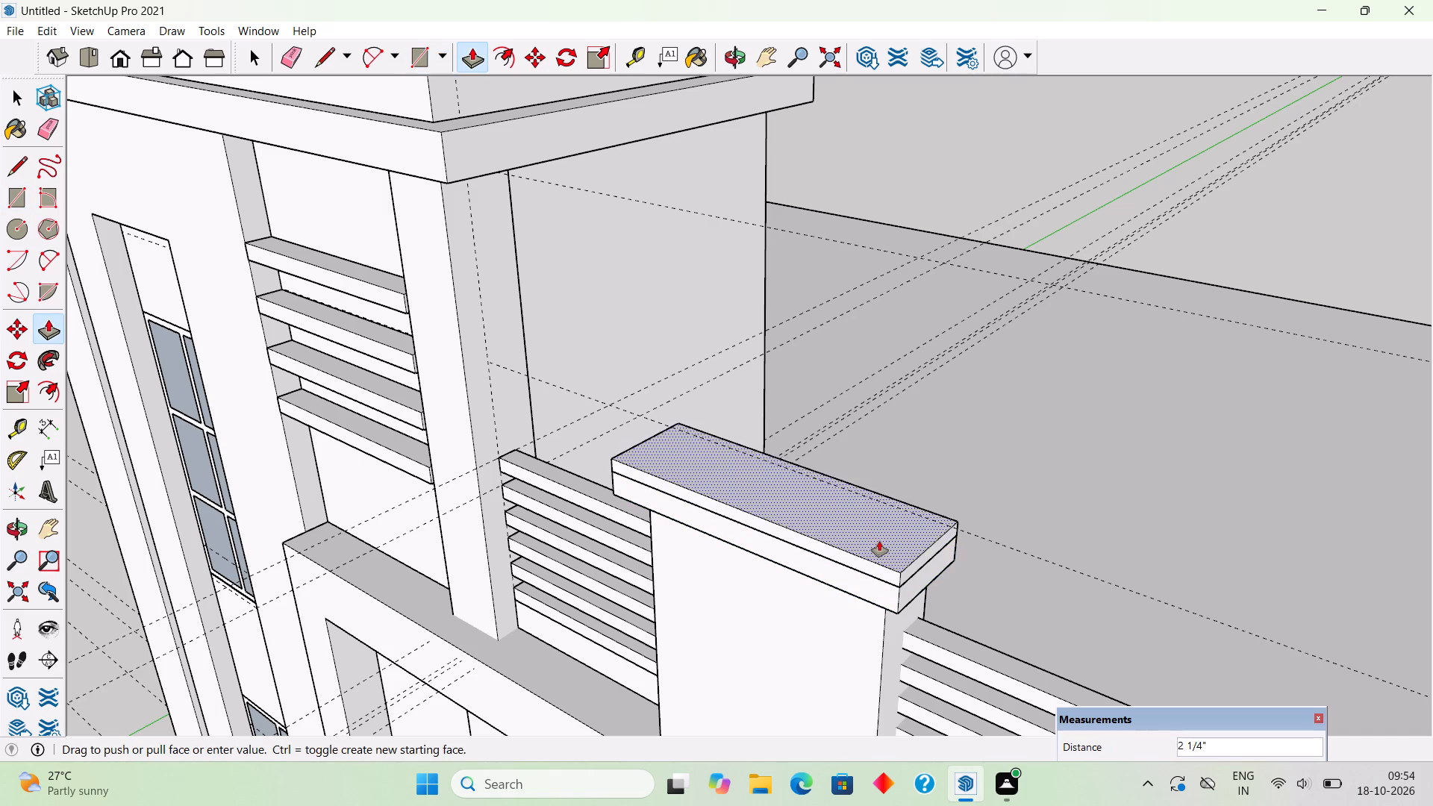
type("4\"")
key("Return")
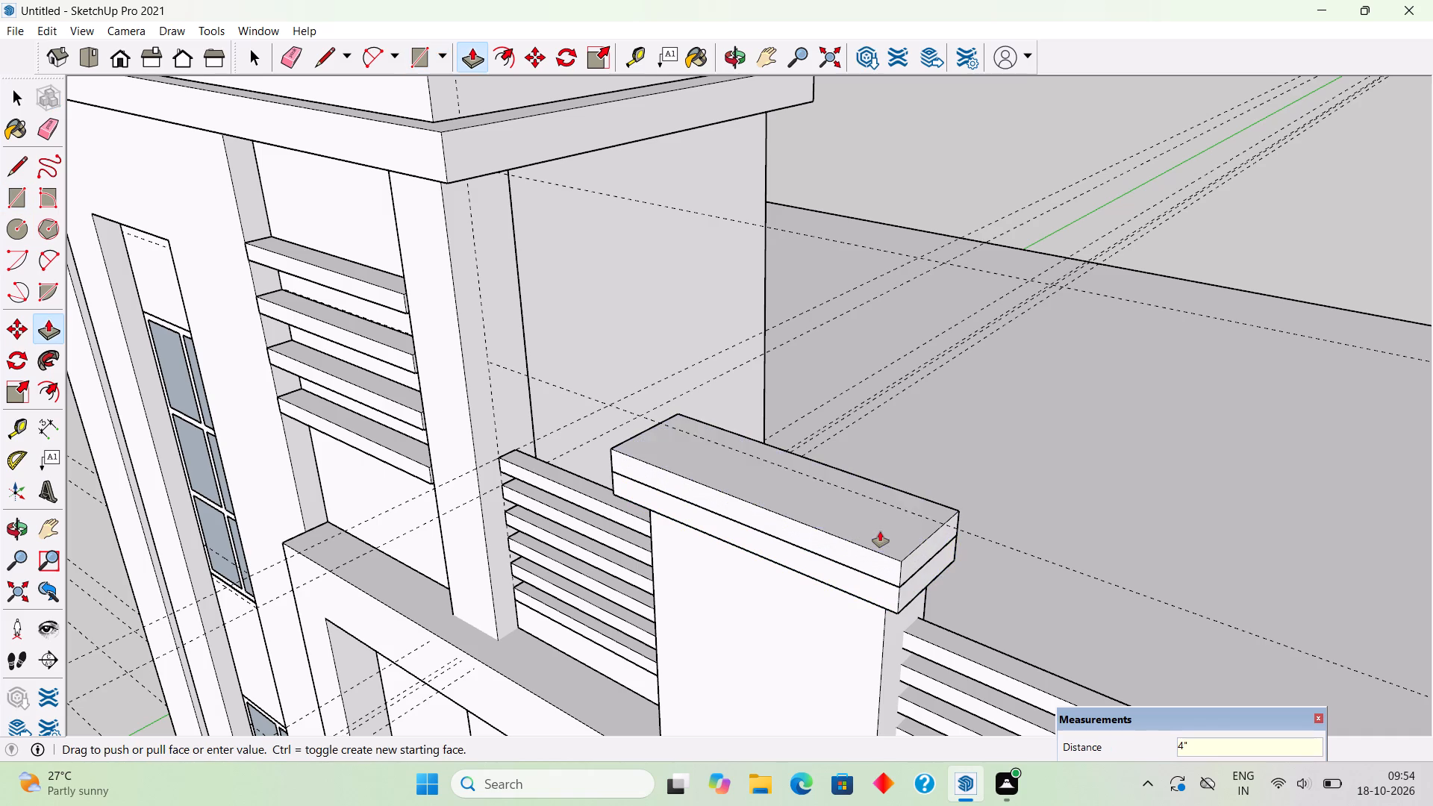
Extend the second slab's front face and both side faces 4" outward so it overhangs the lower cap.
left_click(862, 559)
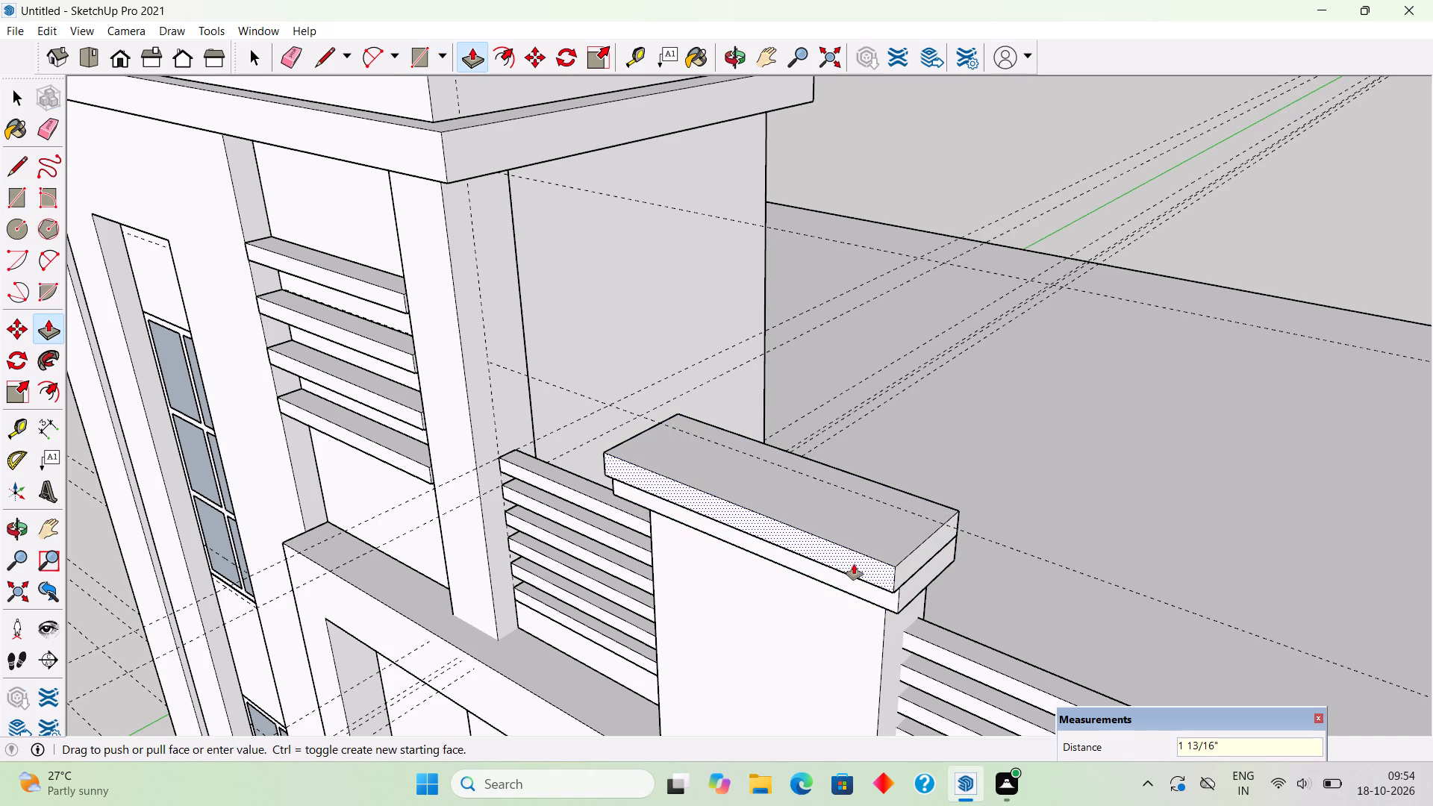
type("4\"")
key("Return")
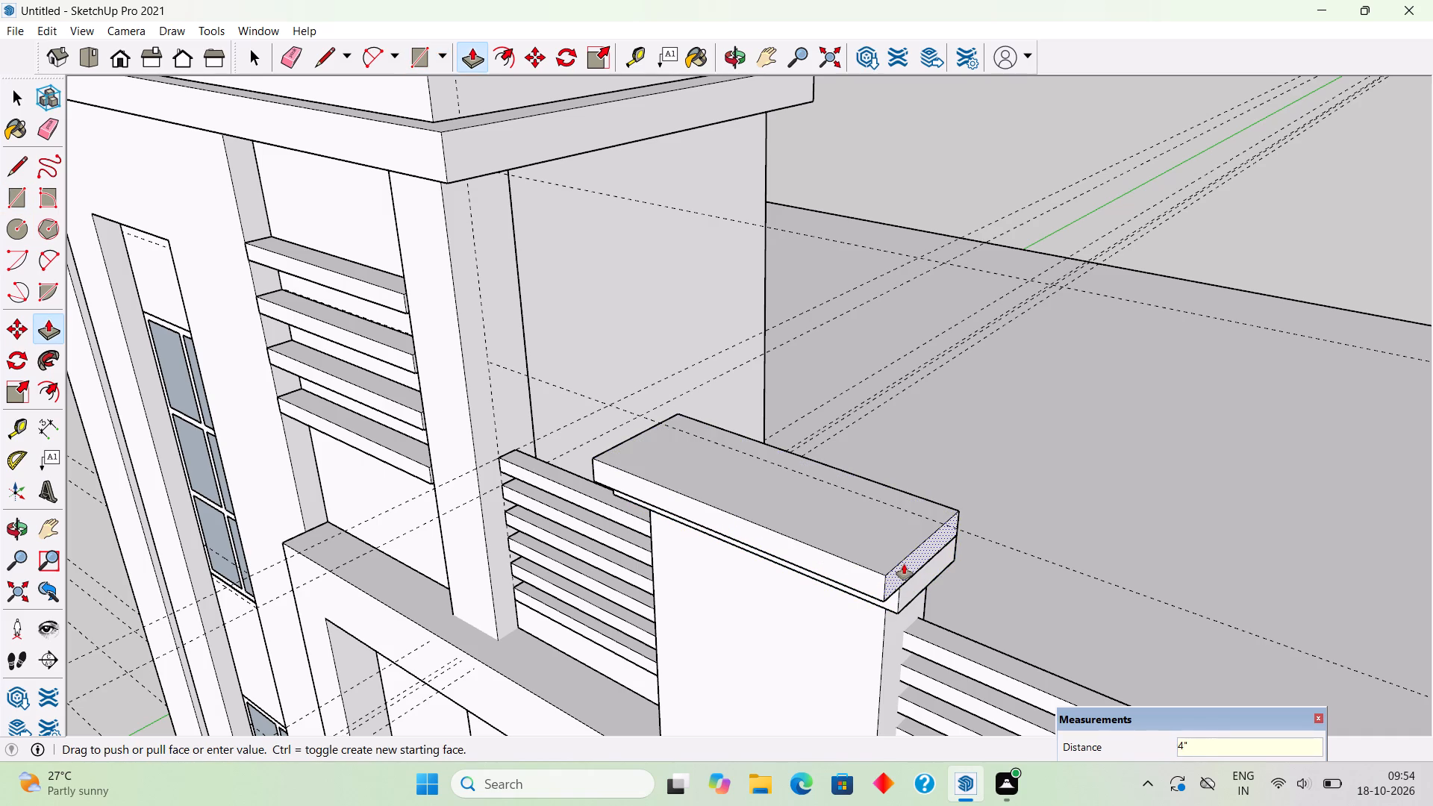
double_click(905, 564)
middle_click_drag(805, 546, 1154, 521)
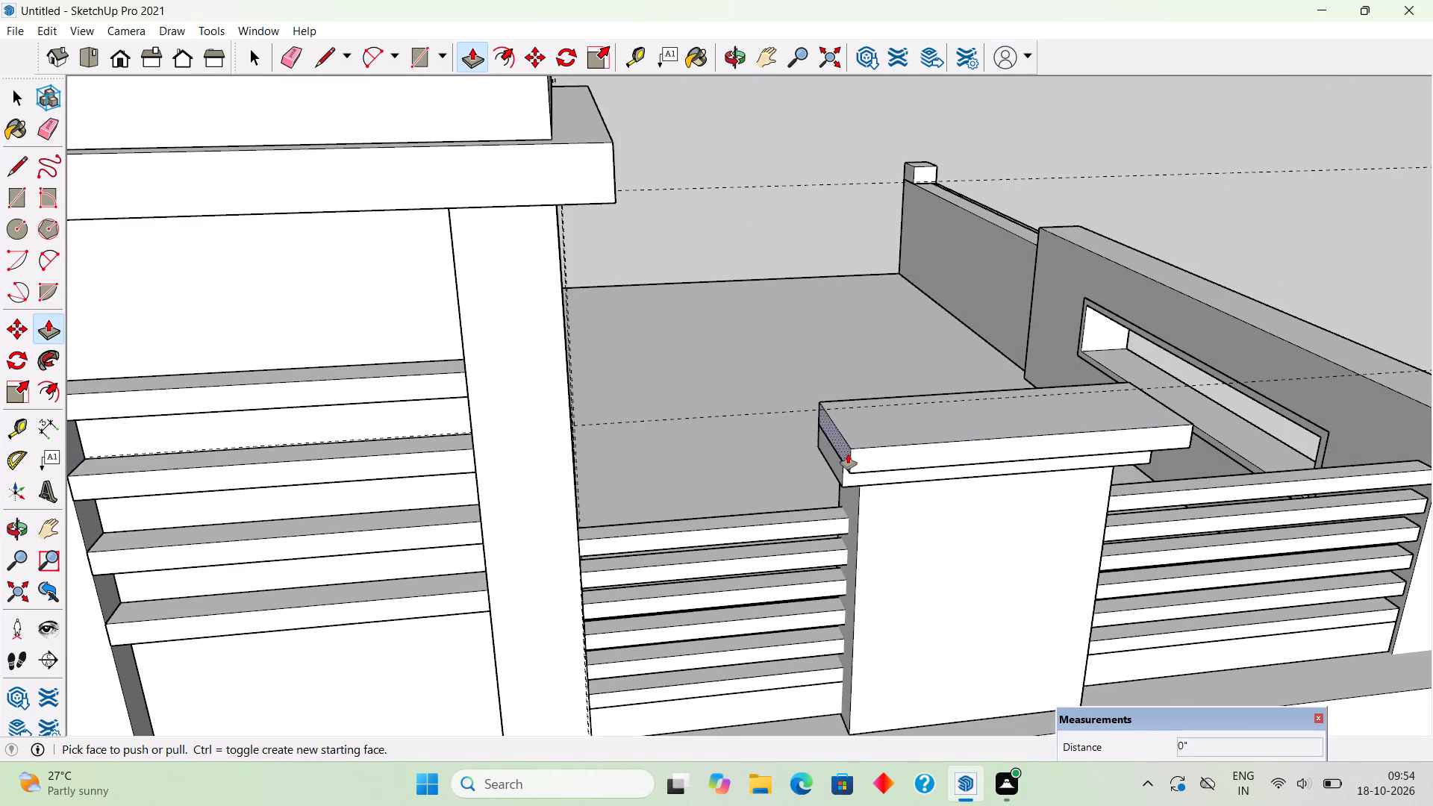
double_click(845, 454)
Select the entire upper cap slab and make it a group.
middle_click_drag(879, 468, 802, 340)
key("space")
triple_click(805, 360)
right_click(805, 360)
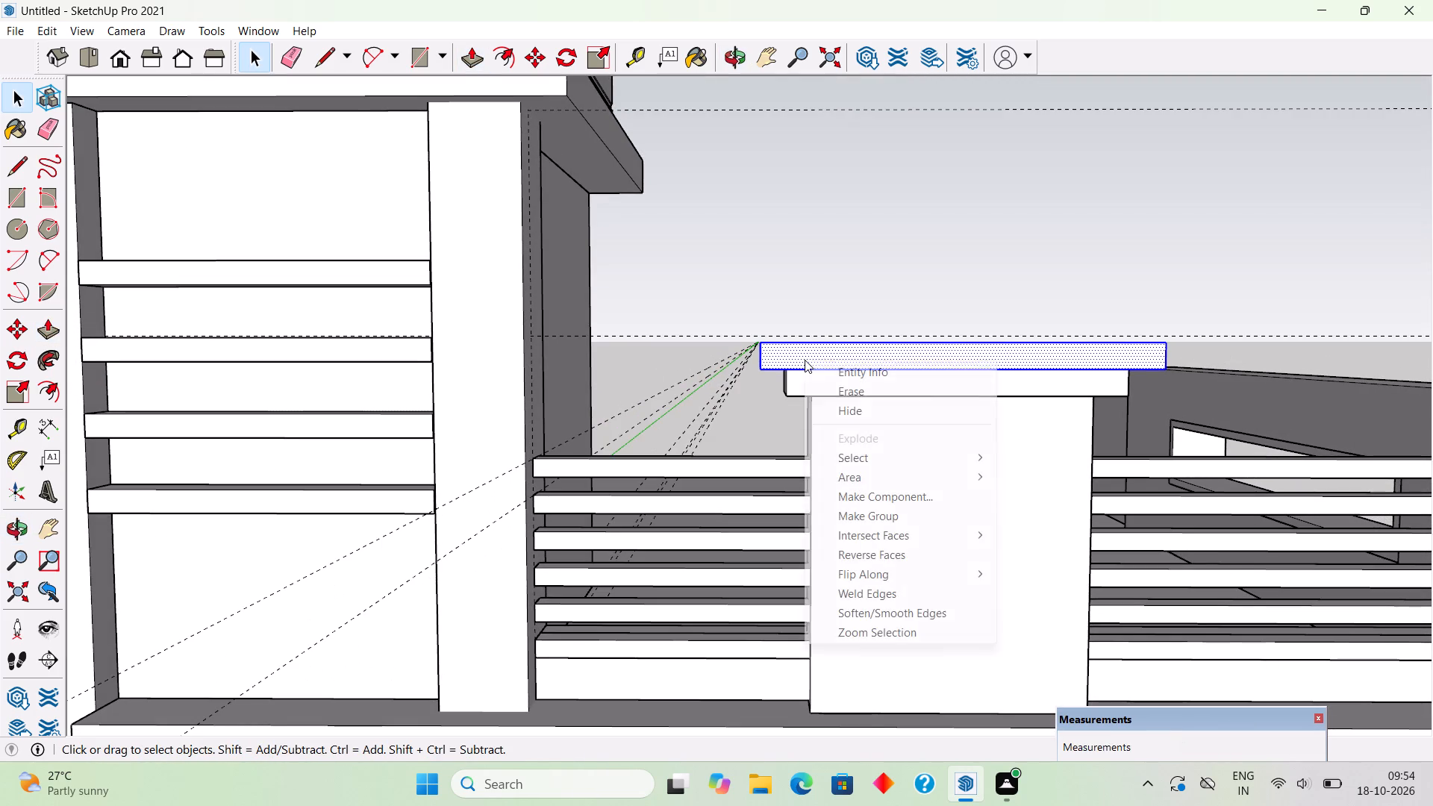
left_click(890, 513)
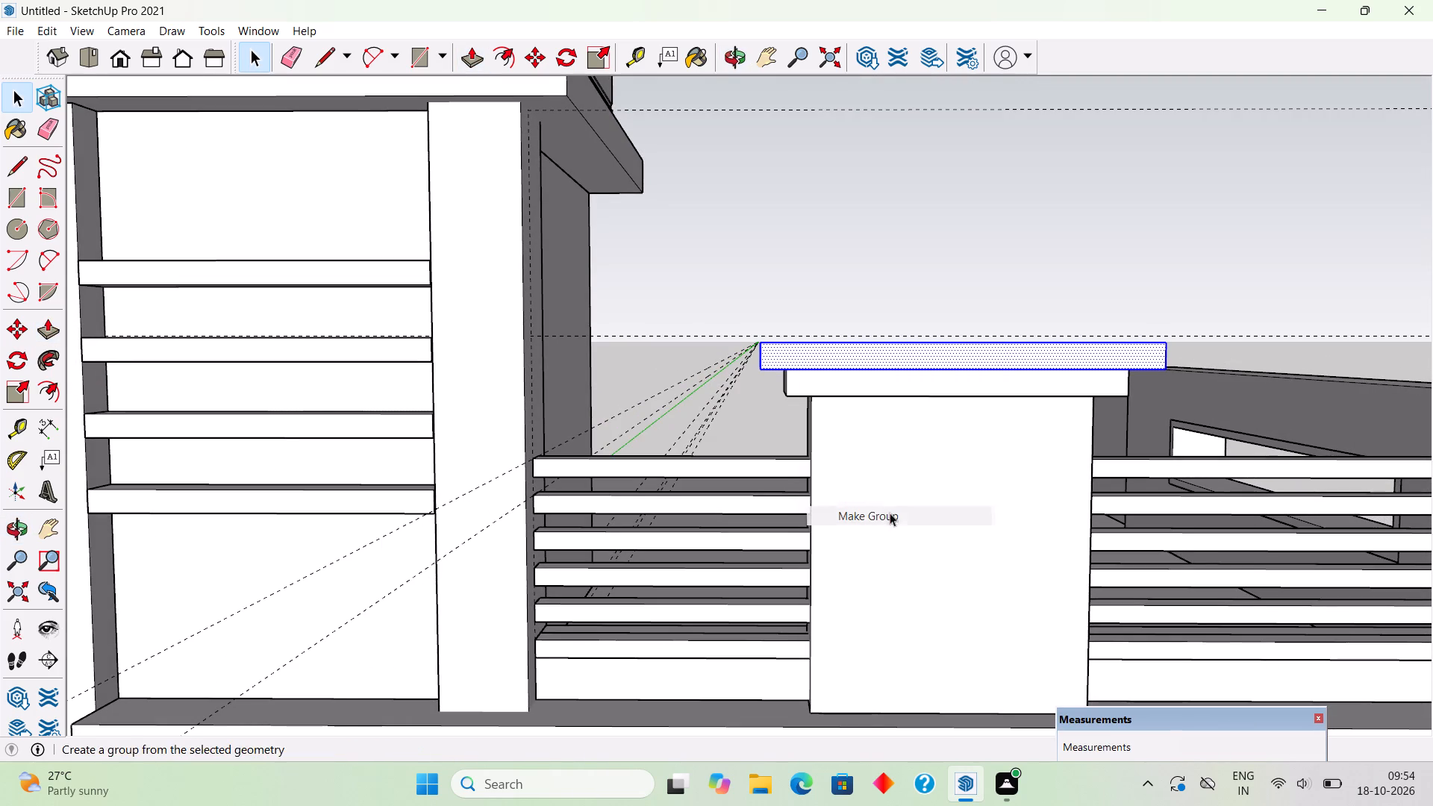
left_click(888, 196)
Examine the proportions of the double-capped railing block against the whole front facade.
scroll(875, 226, "down", 1)
middle_click_drag(856, 319, 806, 349)
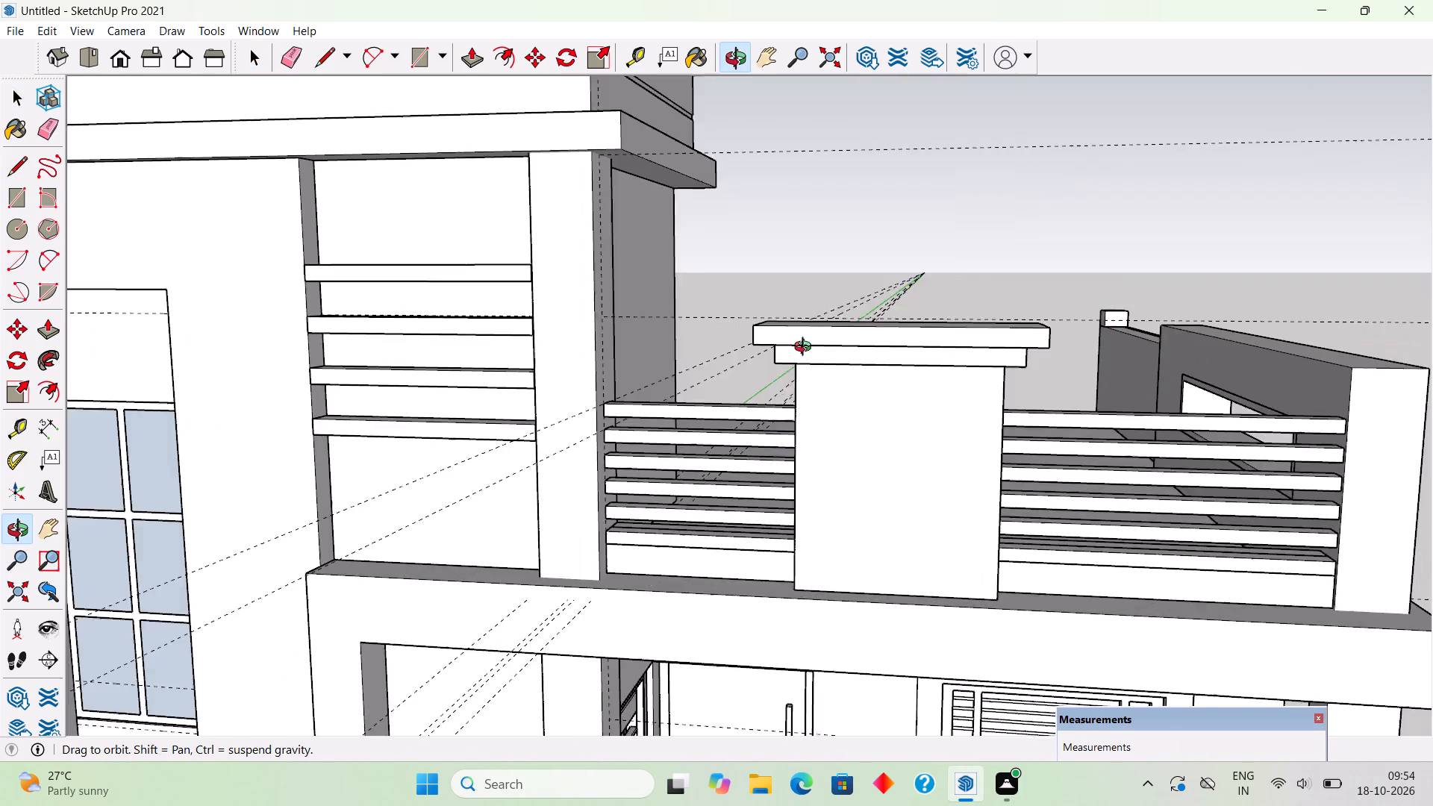
middle_click_drag(806, 349, 828, 327)
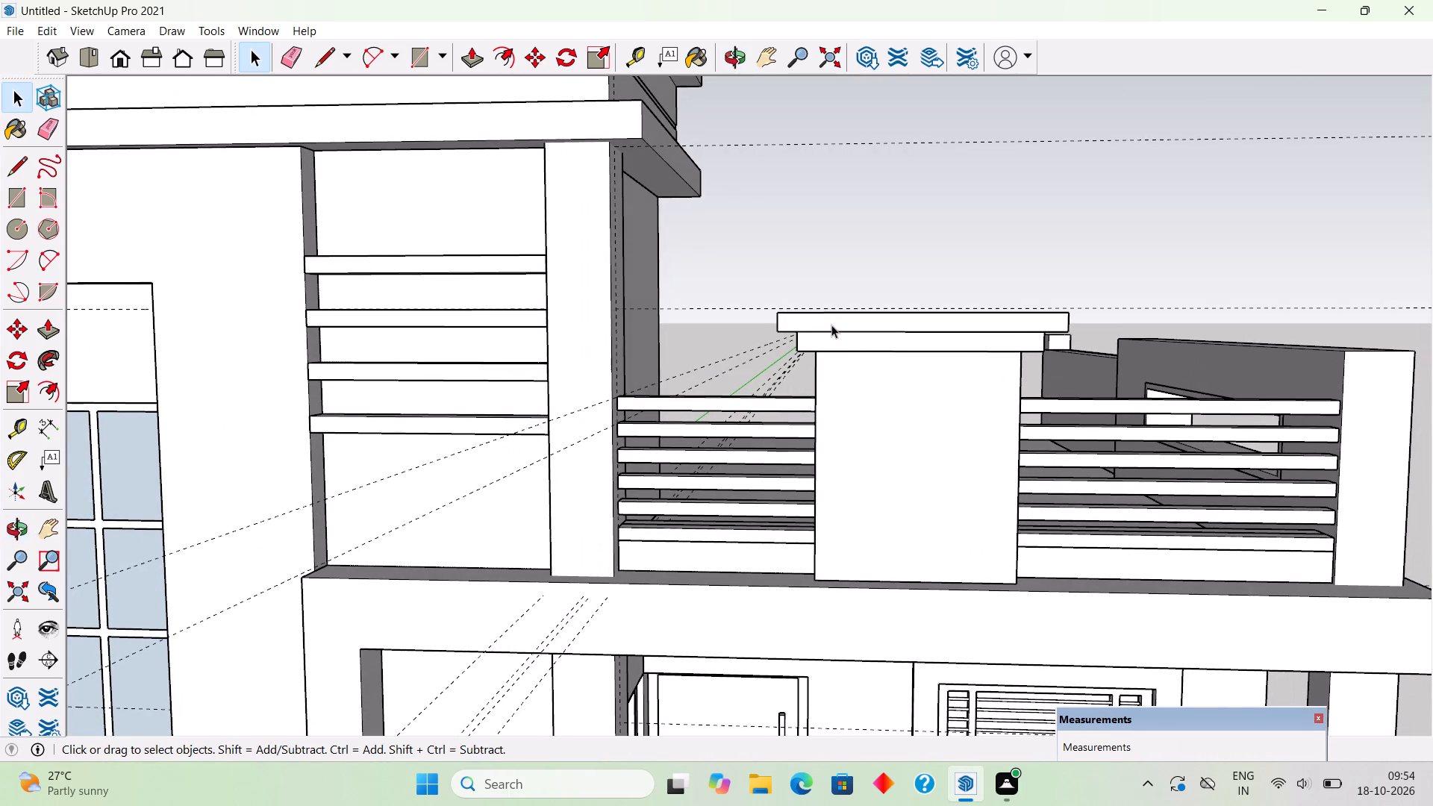
scroll(834, 325, "down", 3)
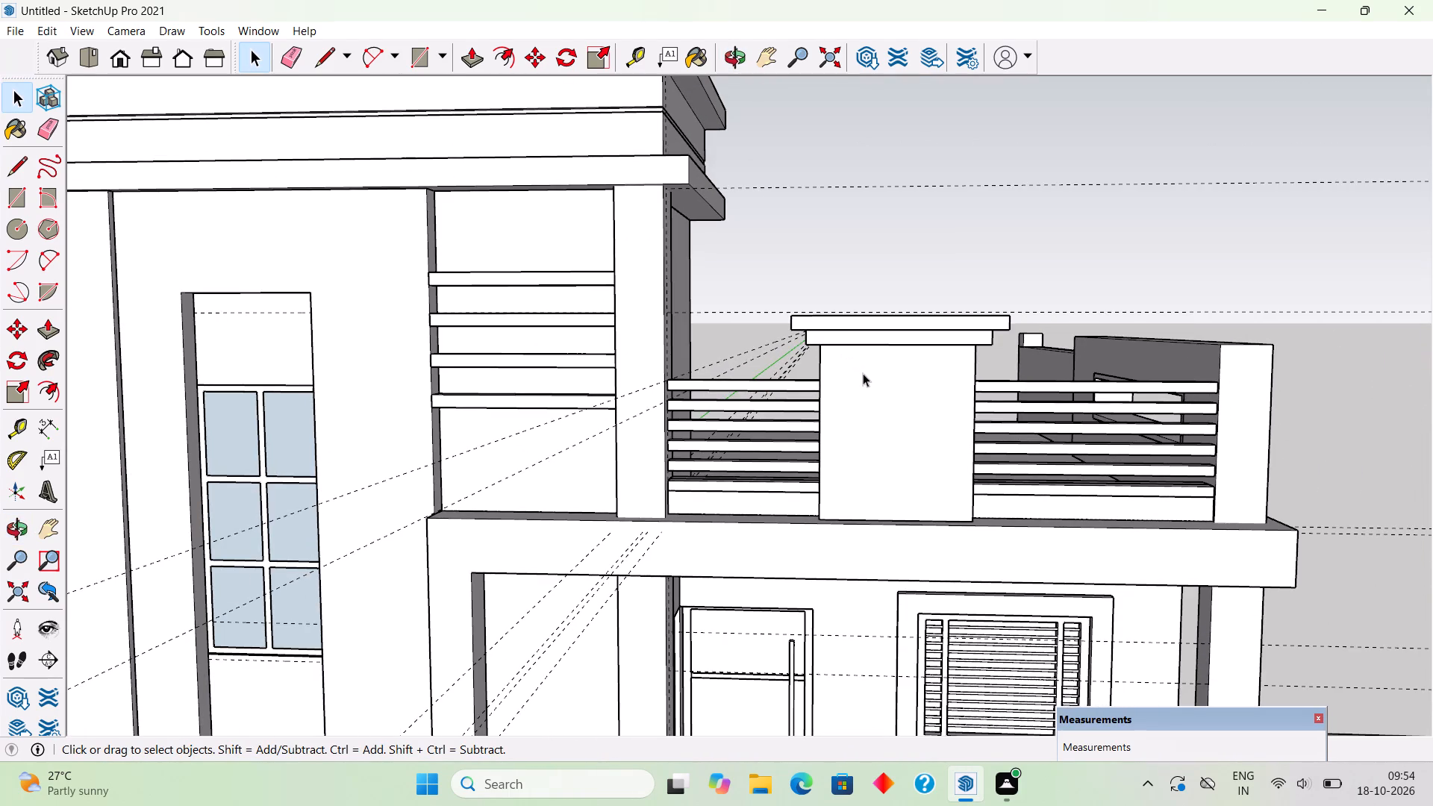
scroll(894, 354, "down", 11)
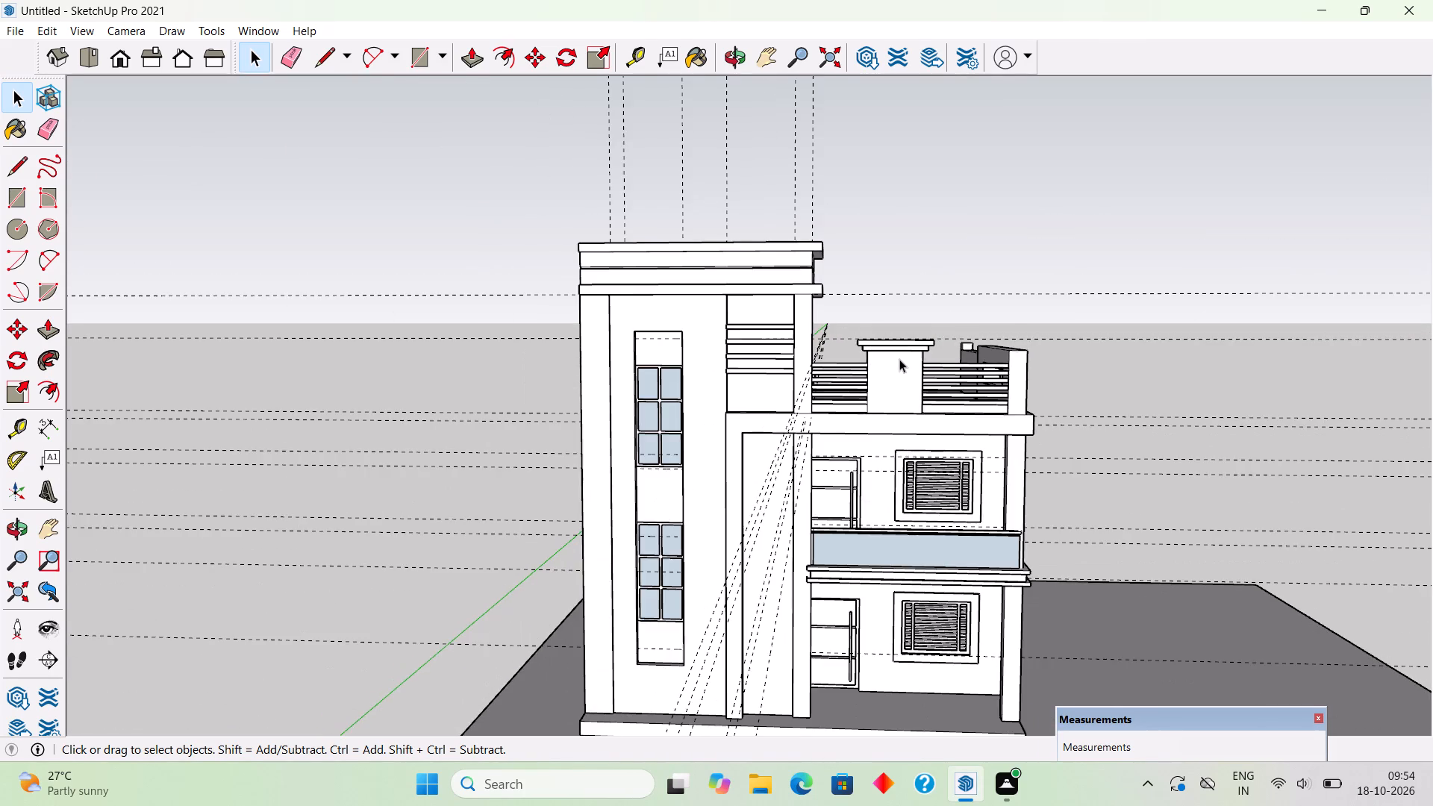
middle_click_drag(962, 419, 999, 420)
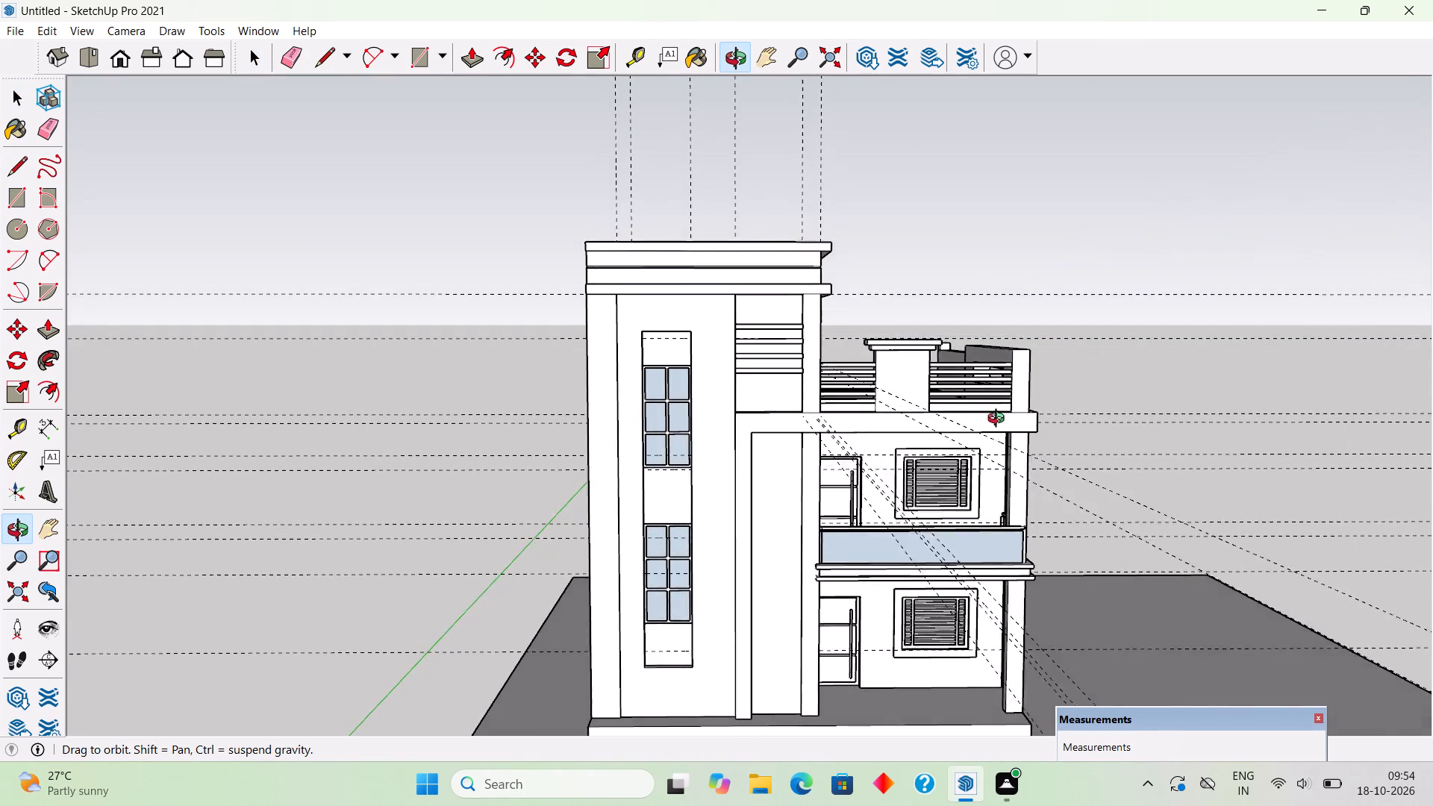
middle_click_drag(999, 420, 960, 401)
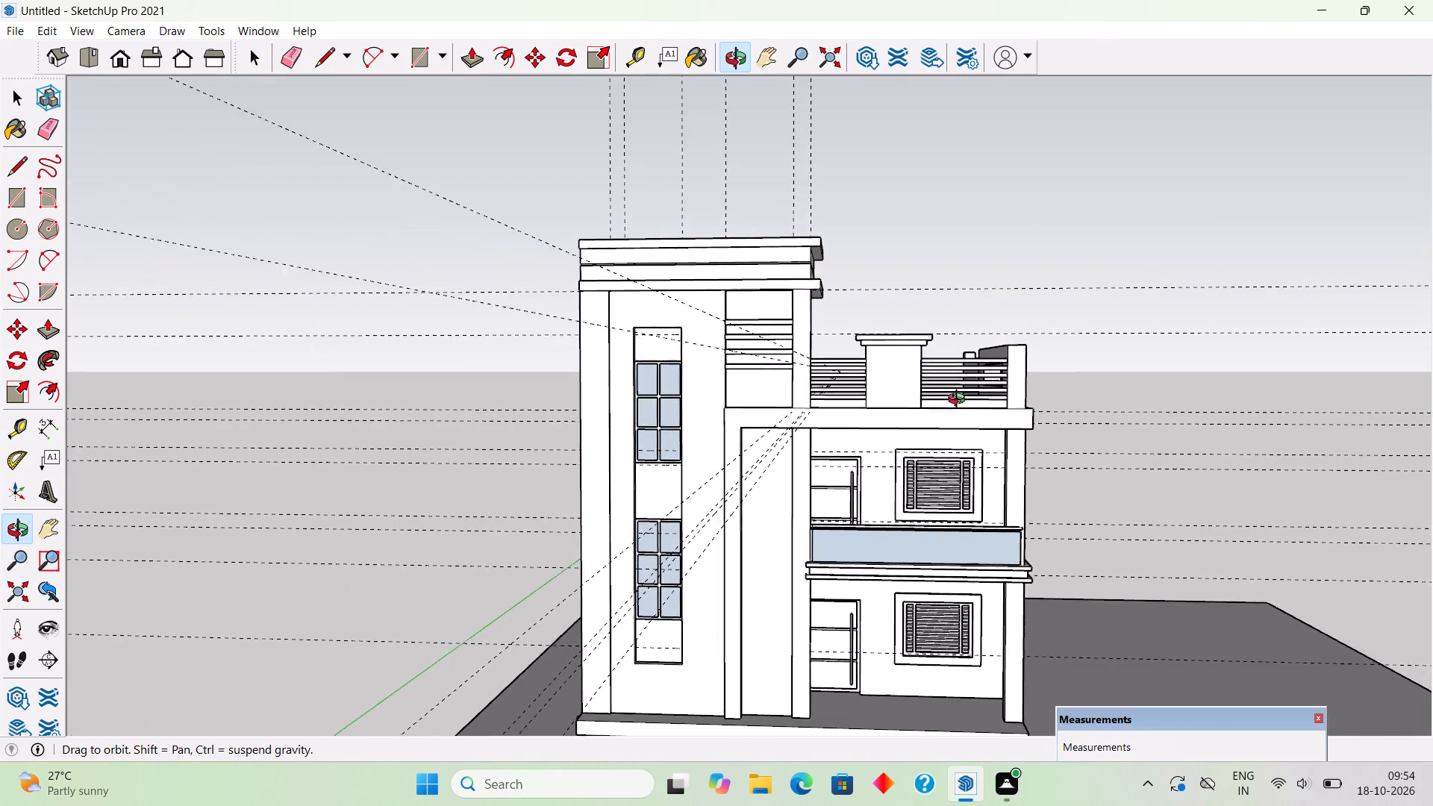
middle_click_drag(960, 401, 783, 413)
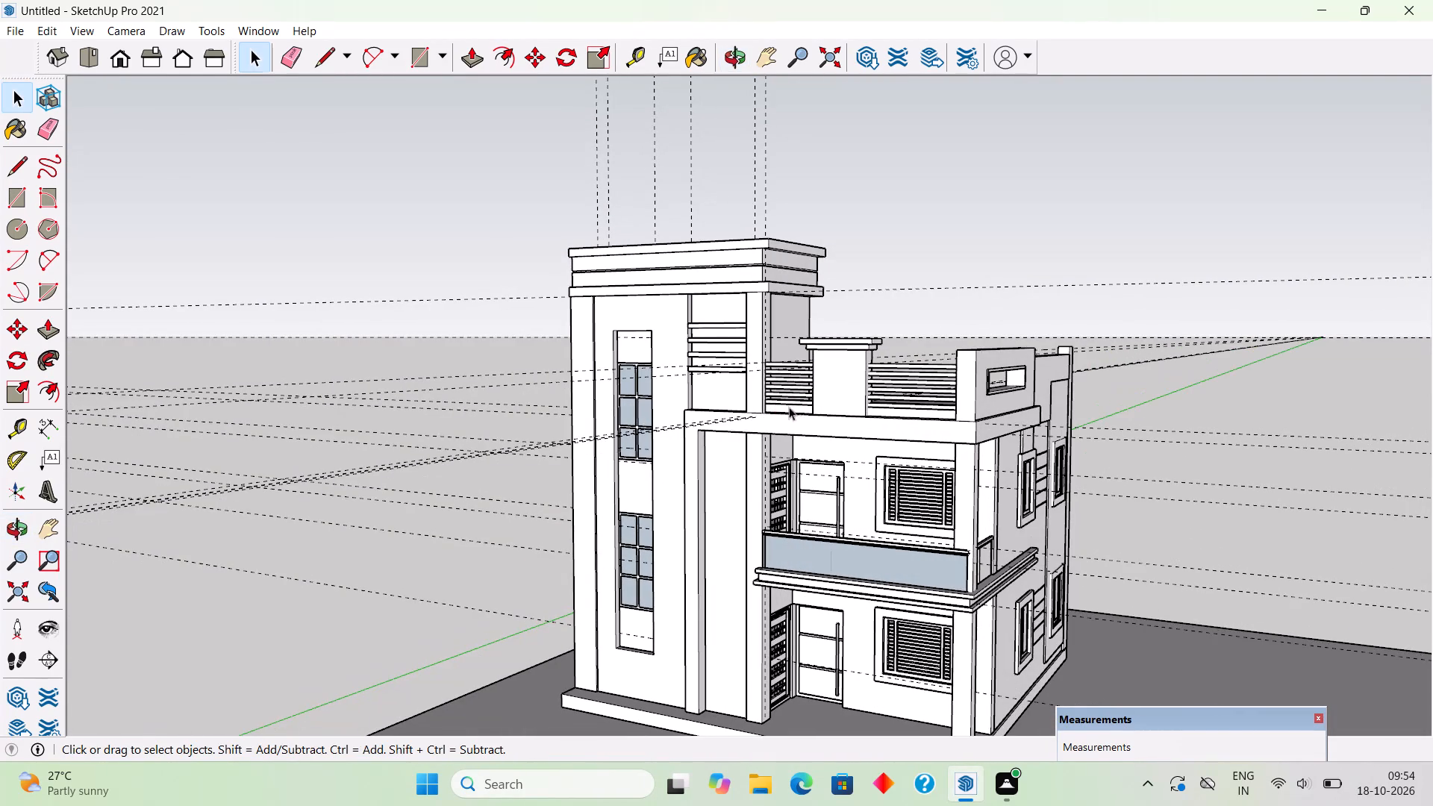
Inside the railing block's group, extend the side face toward the railing's end pillar by 1'.
triple_click(829, 352)
scroll(852, 370, "up", 8)
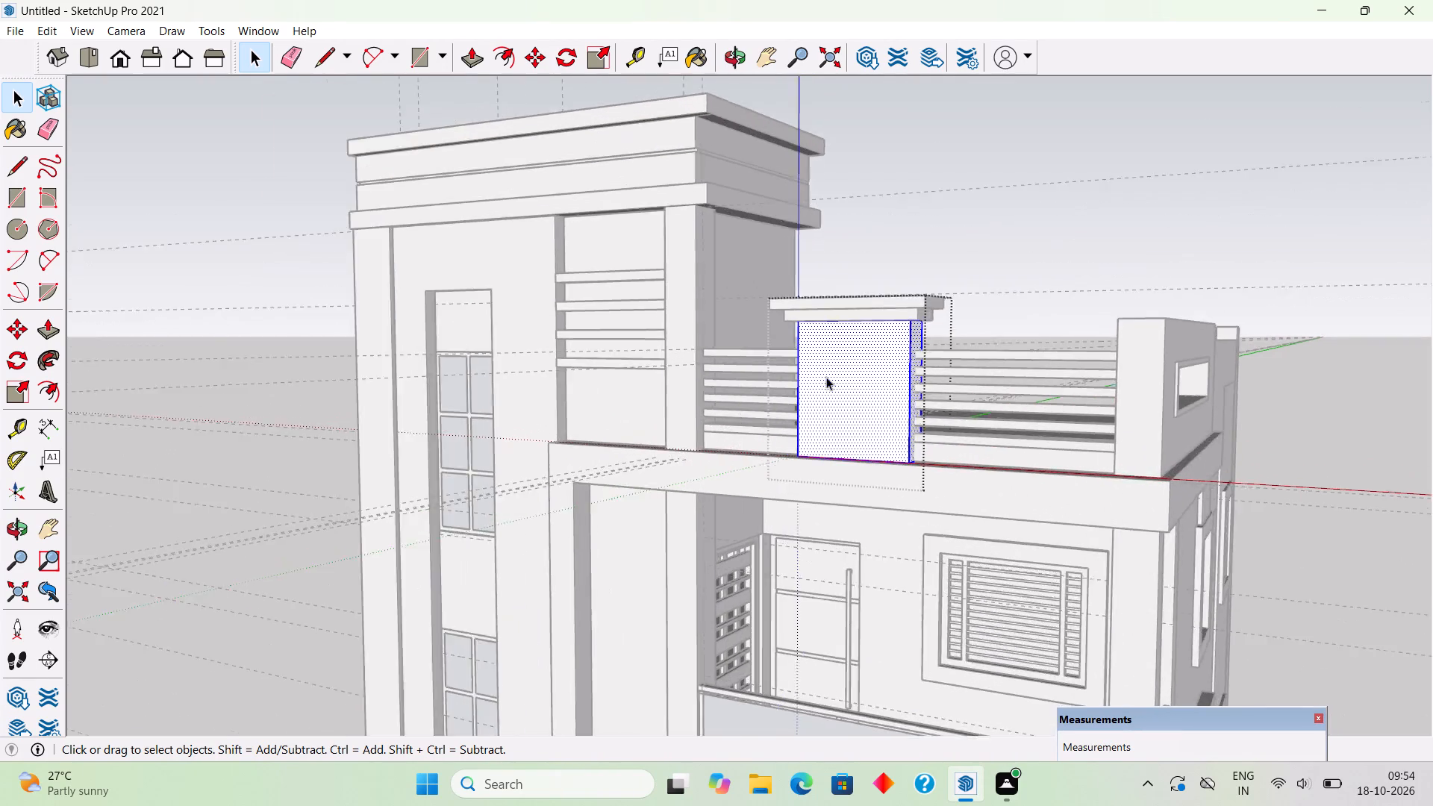
scroll(826, 377, "up", 1)
middle_click_drag(938, 375, 716, 369)
scroll(758, 342, "up", 5)
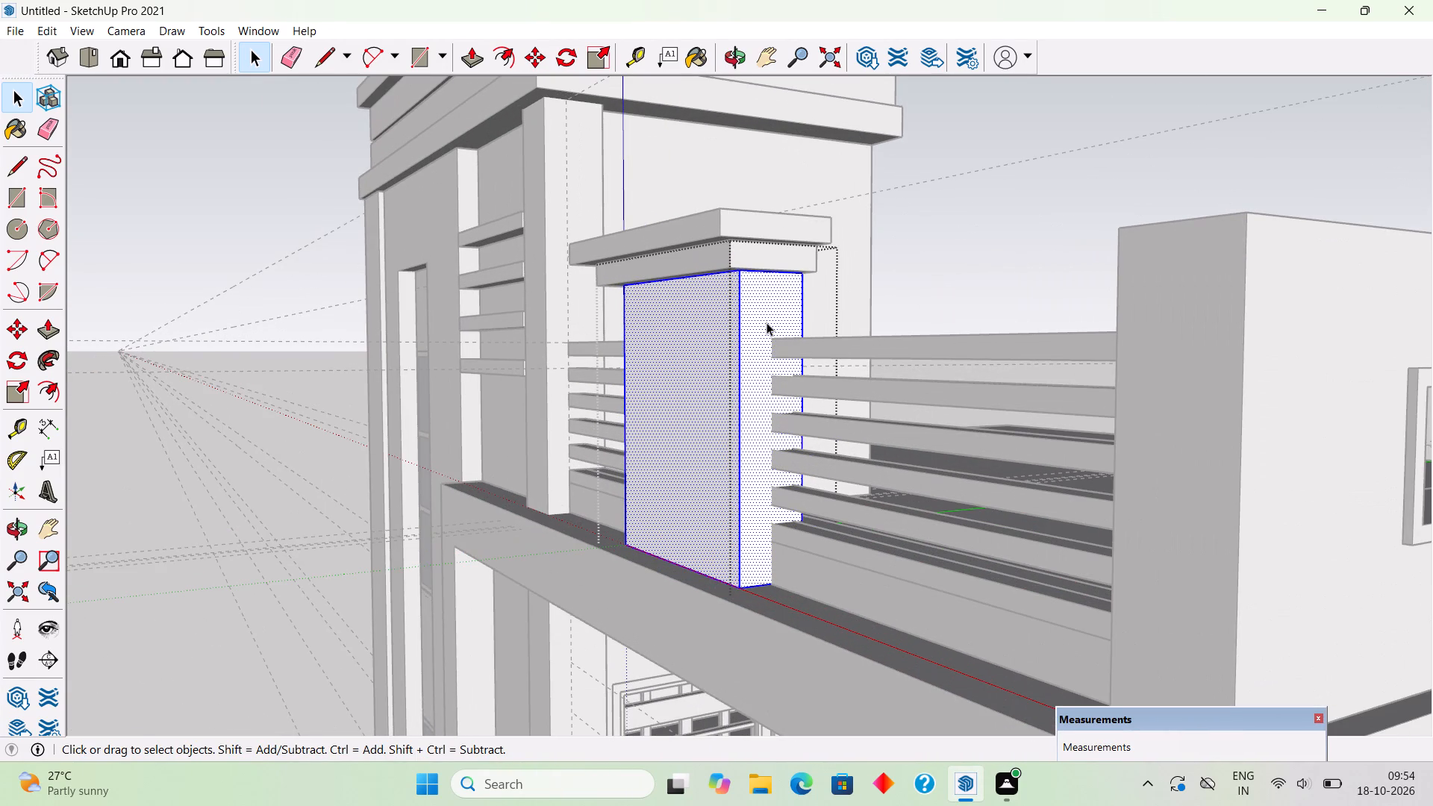
key("p")
left_click(767, 322)
type("1'")
key("Return")
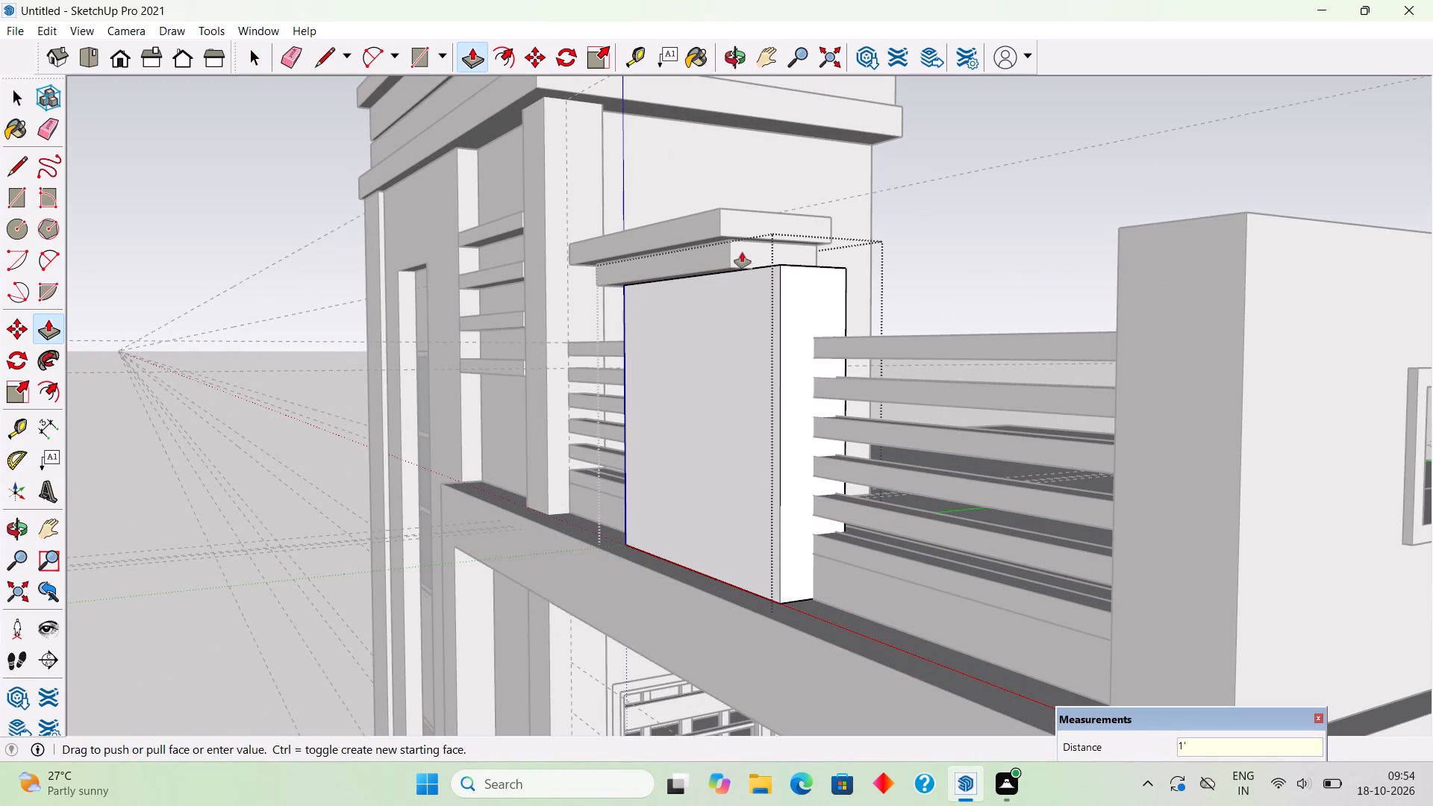
Inside the lower cap's group, extend the side face toward the railing's end pillar by 1'.
key("space")
triple_click(742, 252)
key("p")
left_click(742, 252)
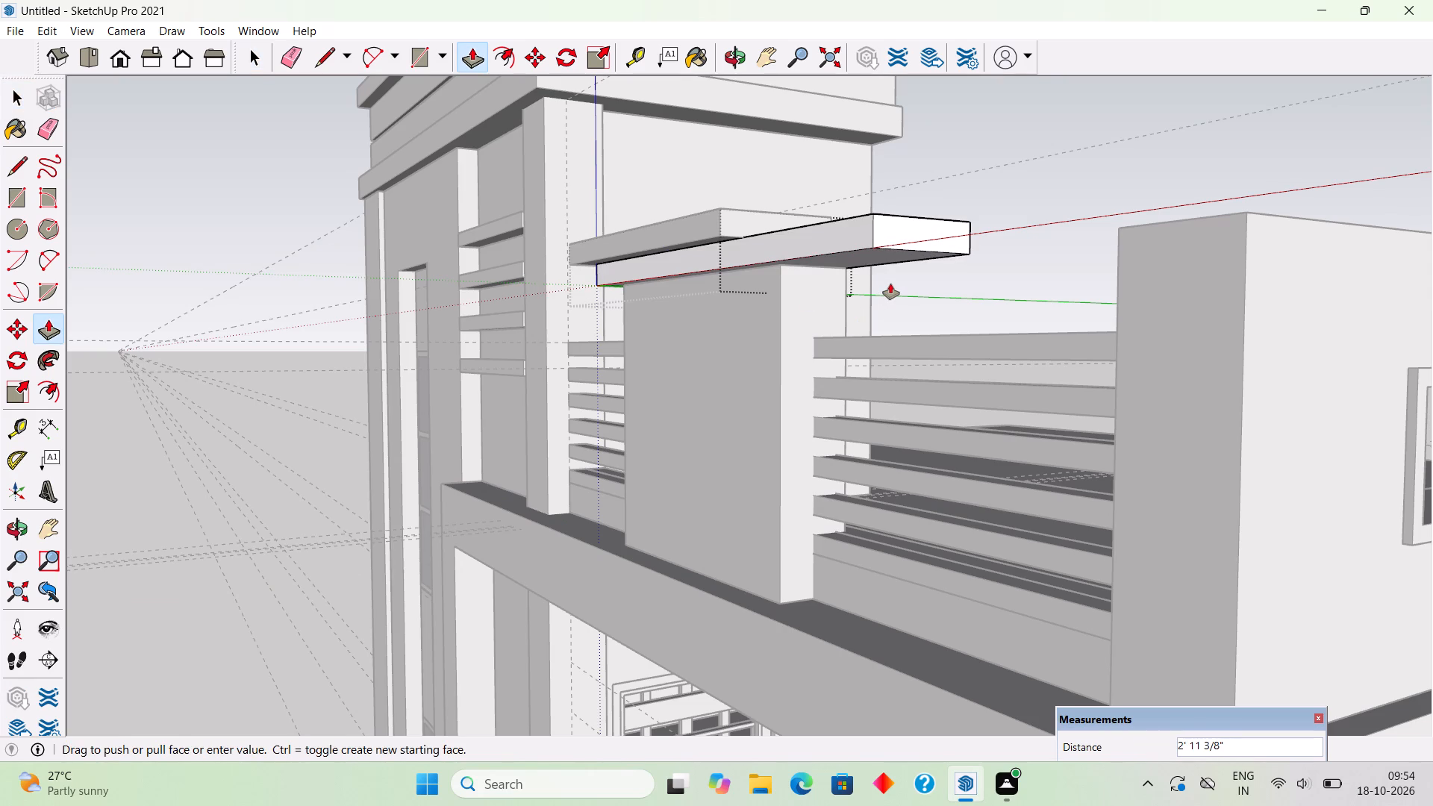
type("1'")
key("Return")
key("space")
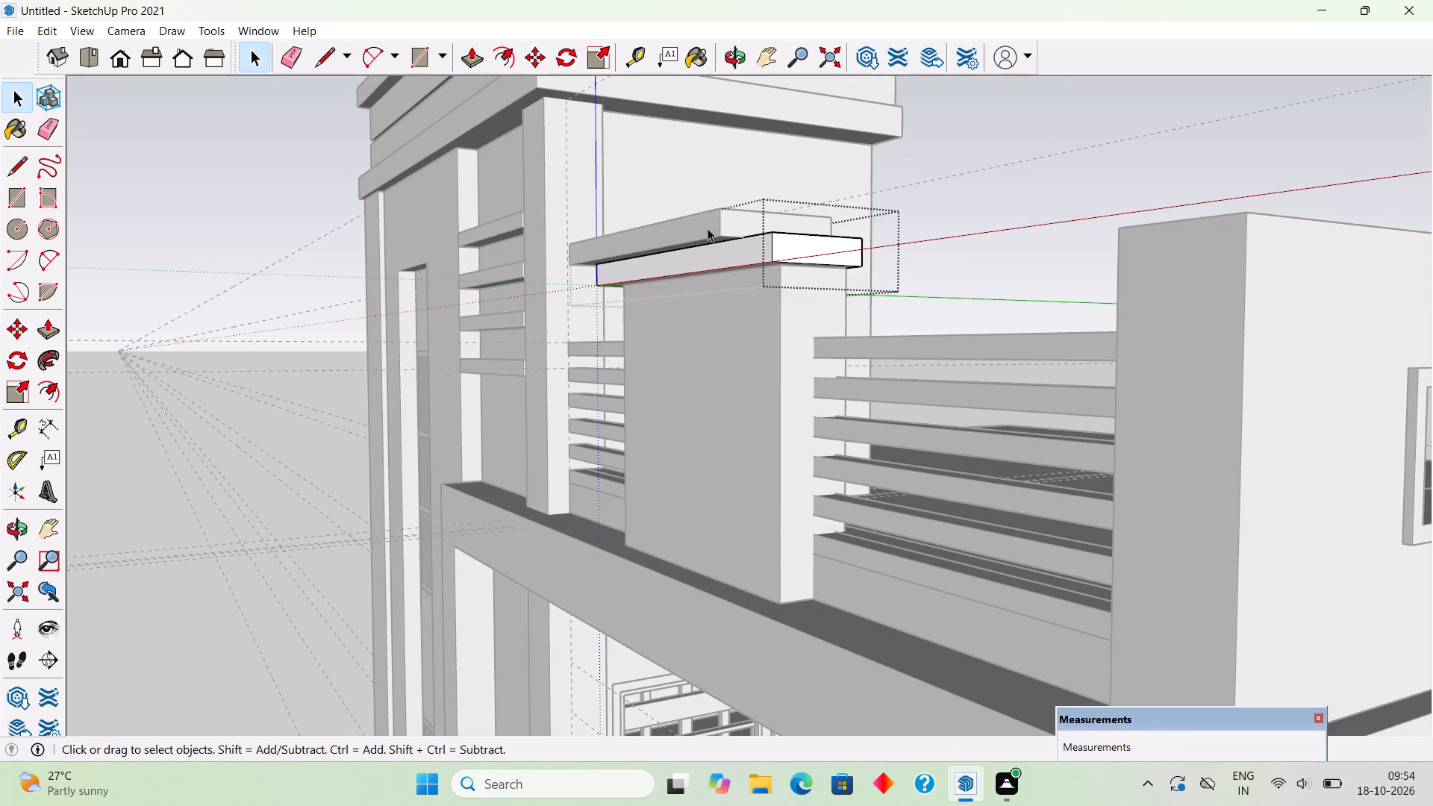
Inside the upper cap's group, extend the side face toward the railing's end pillar by 1', then leave the group.
triple_click(736, 226)
left_click(736, 226)
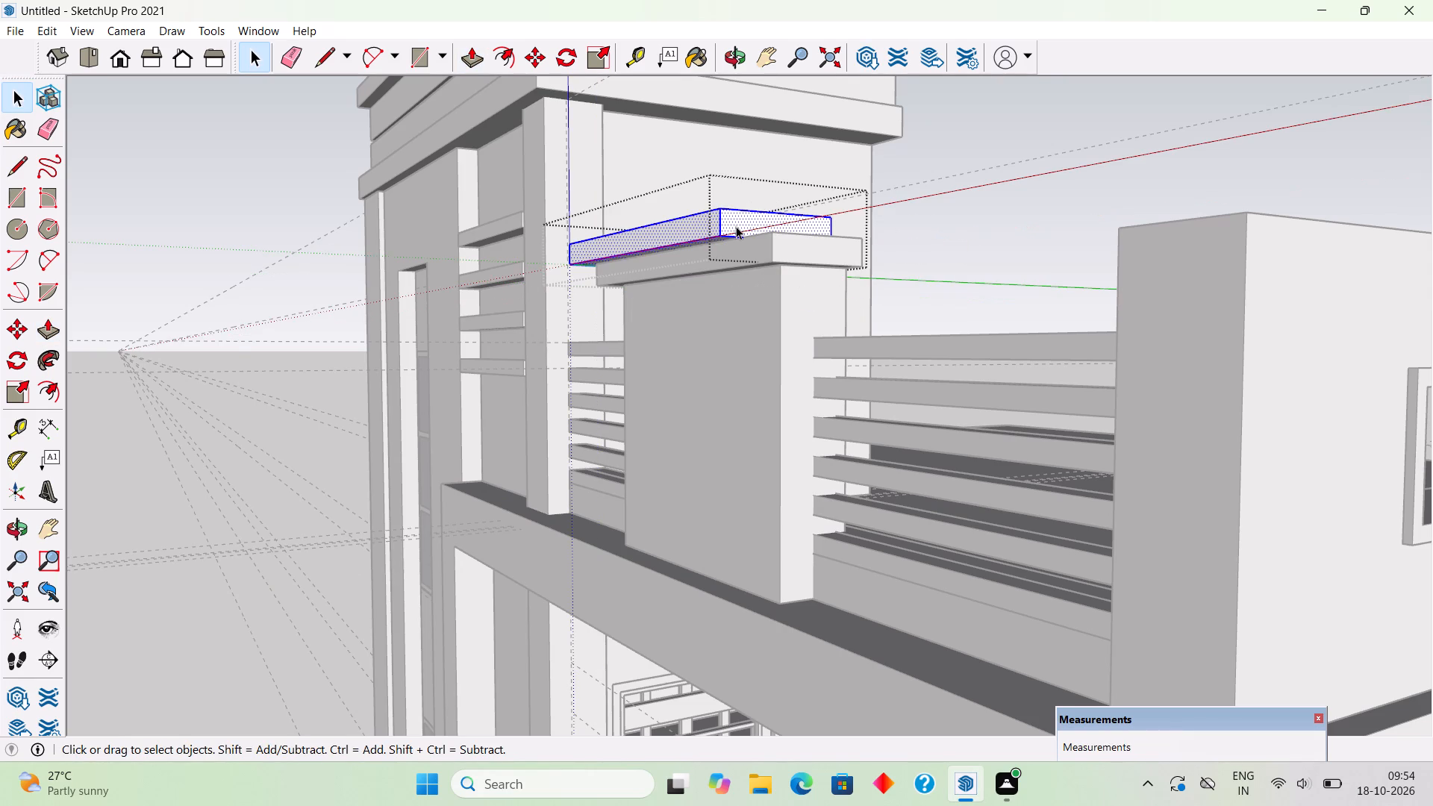
key("p")
left_click(736, 226)
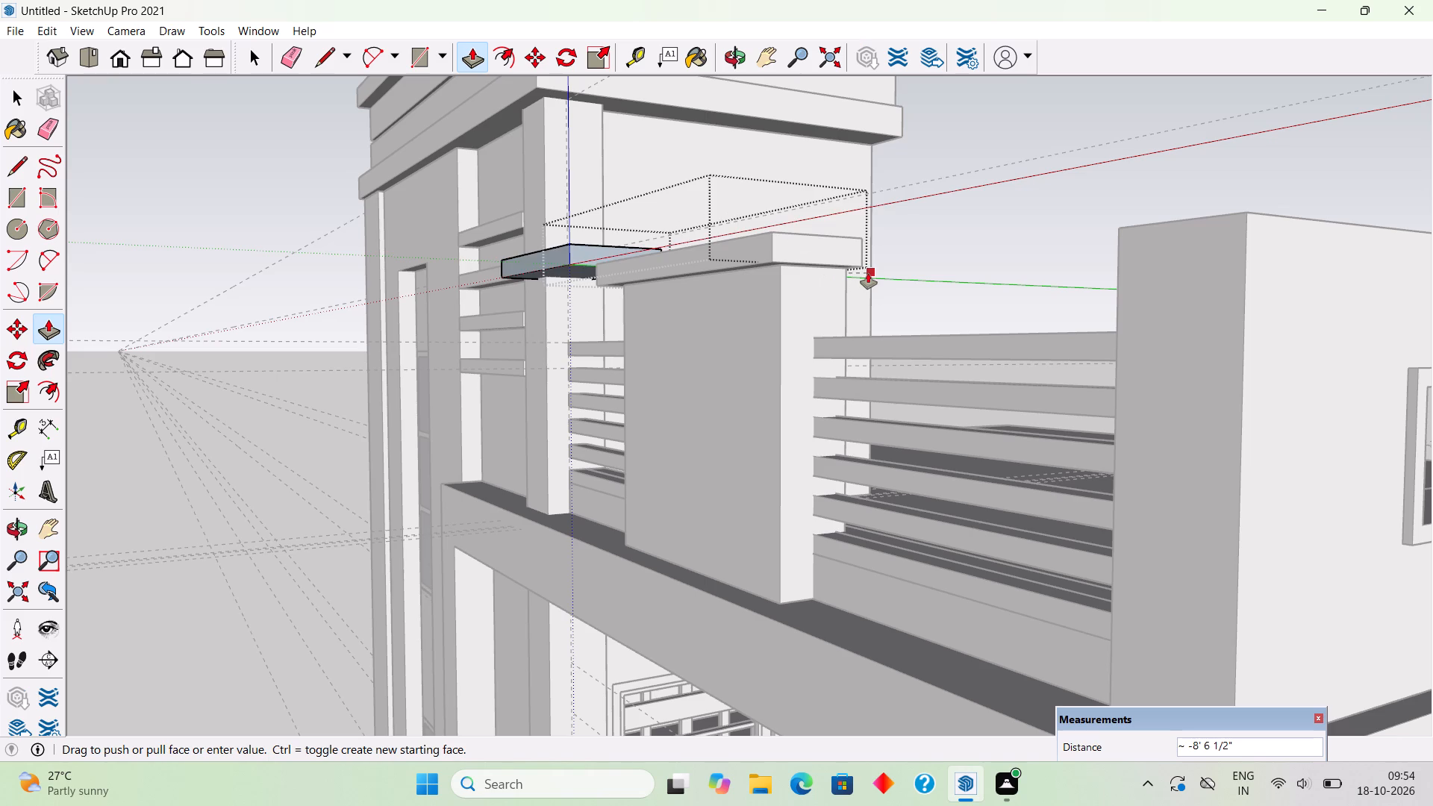
type("1'")
key("Return")
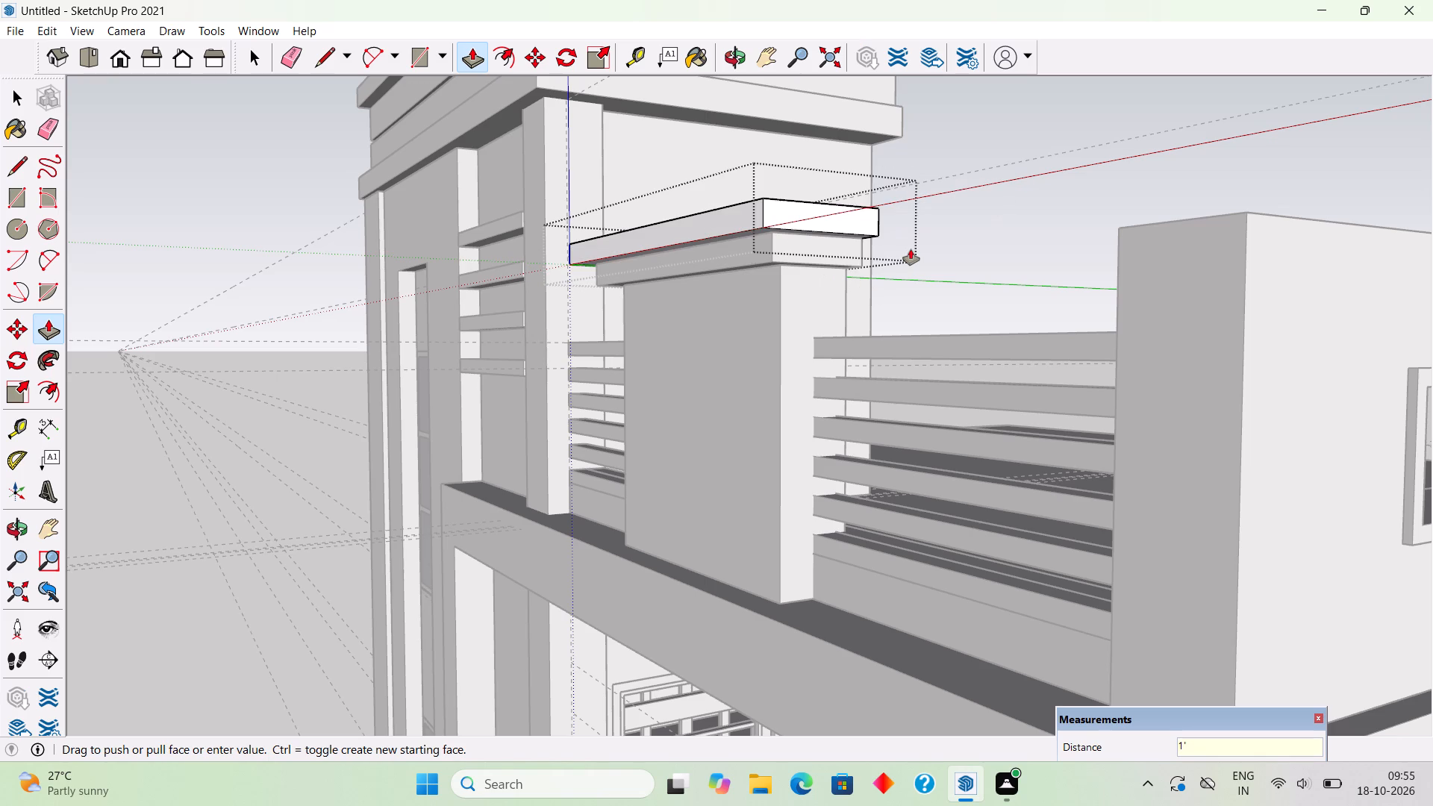
key("space")
scroll(911, 249, "down", 4)
left_click(922, 126)
Review the widened railing block and the house's overall exterior from the front and corner.
scroll(853, 471, "down", 1)
middle_click_drag(867, 460, 1226, 398)
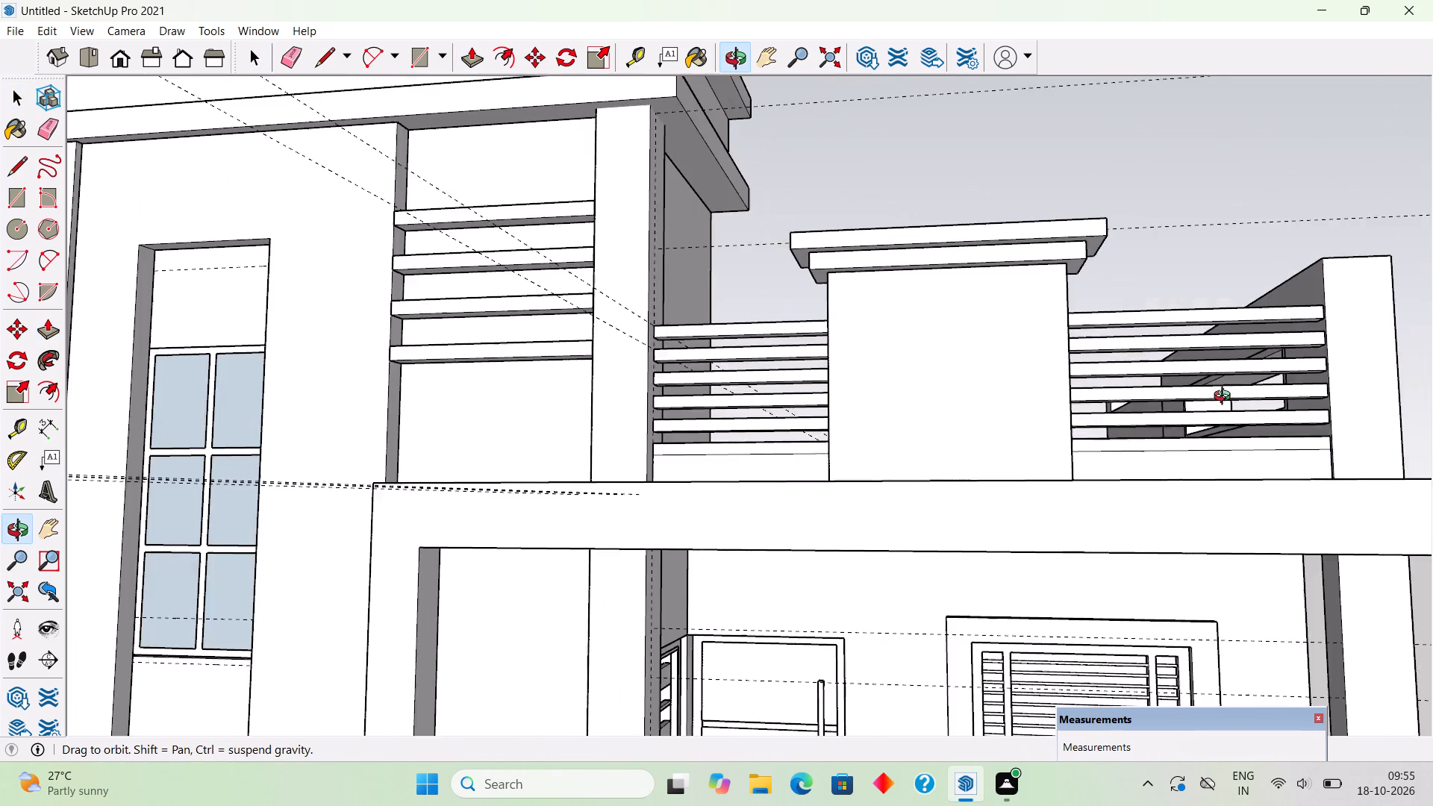
middle_click_drag(1226, 398, 1226, 400)
scroll(1226, 400, "down", 5)
middle_click_drag(1148, 283, 1119, 397)
scroll(1119, 397, "down", 4)
scroll(1143, 293, "down", 12)
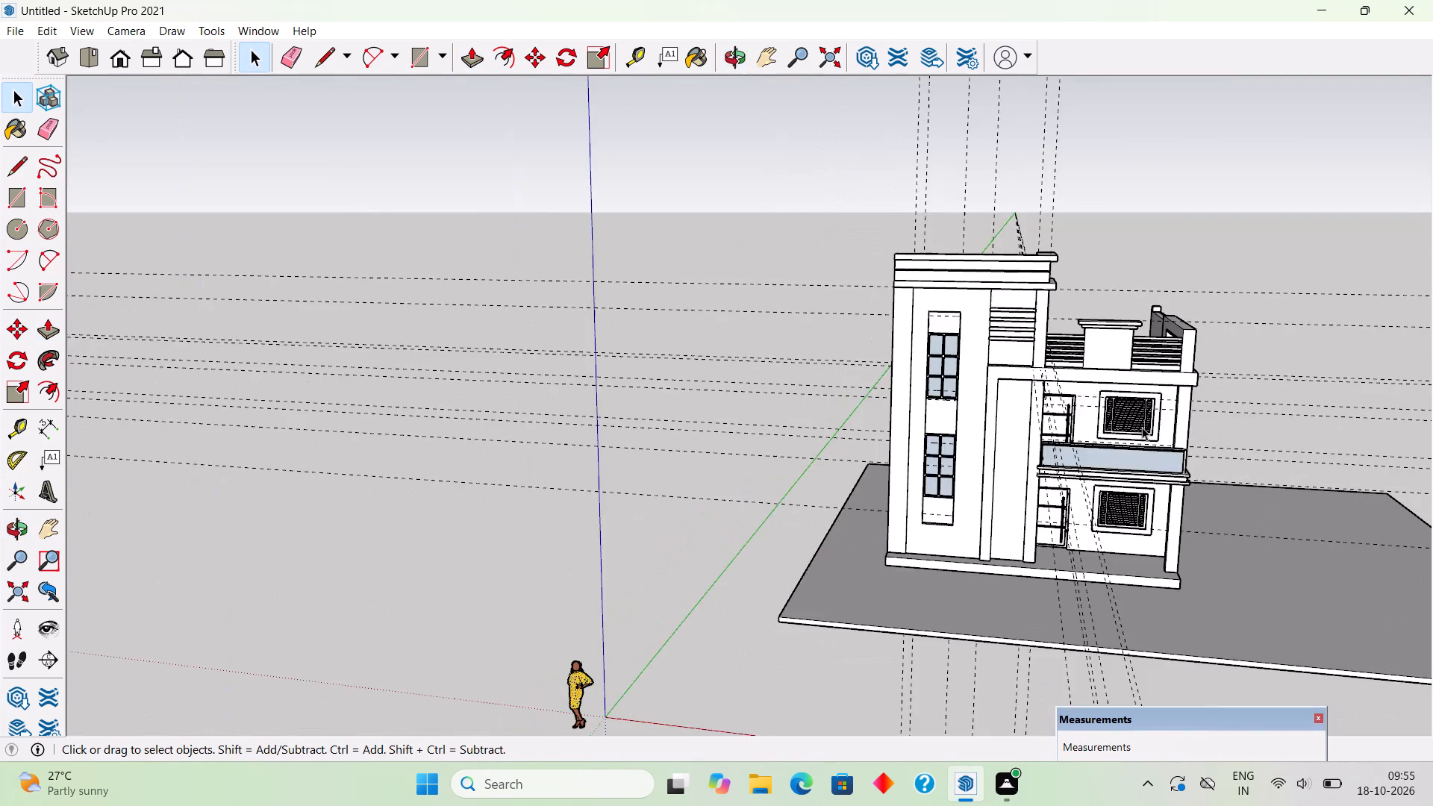
middle_click_drag(1139, 453, 1162, 421)
scroll(1162, 421, "up", 7)
middle_click_drag(1153, 490, 1202, 492)
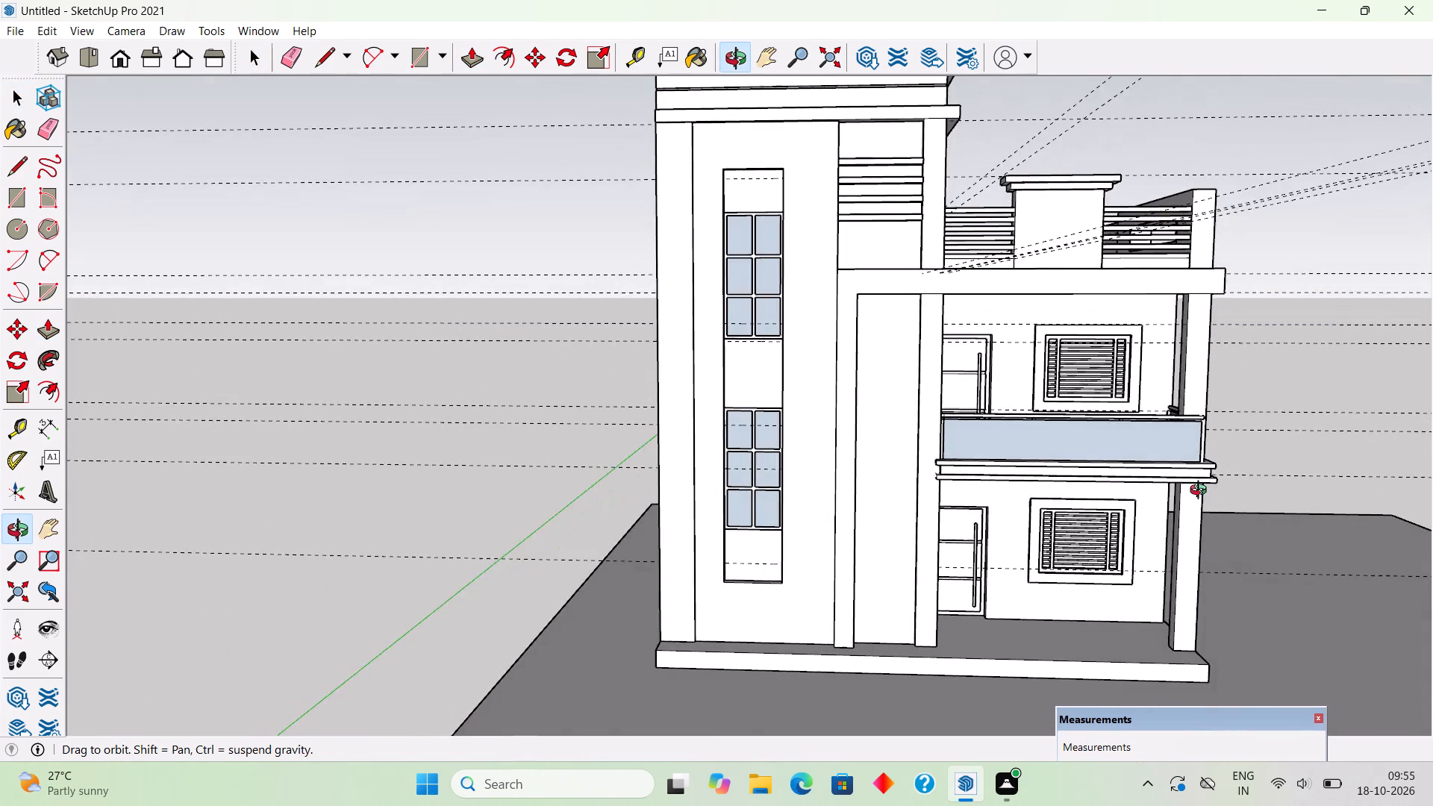
middle_click_drag(1202, 492, 1199, 518)
scroll(1205, 514, "up", 1)
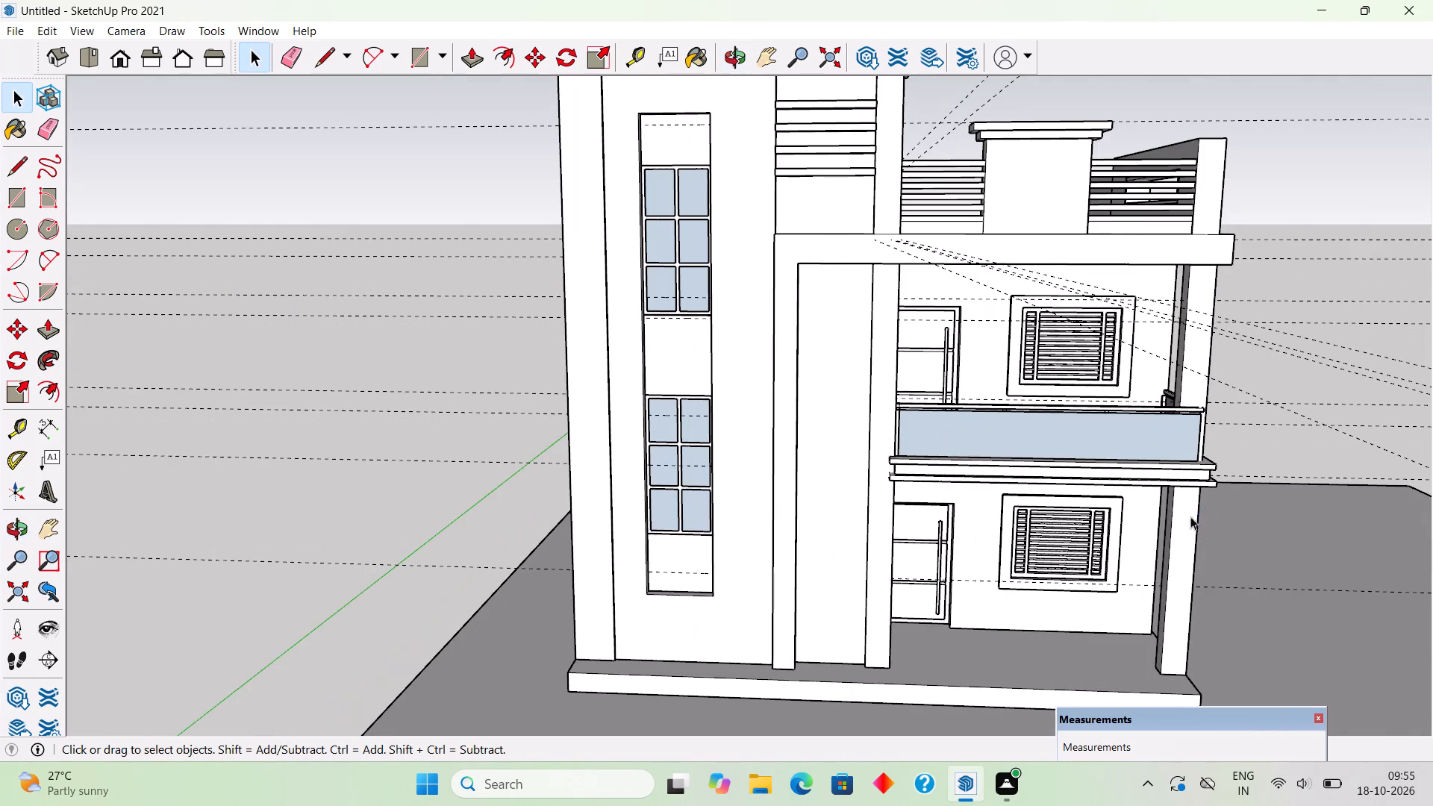
middle_click_drag(1190, 516, 935, 492)
scroll(935, 492, "down", 4)
middle_click_drag(959, 499, 955, 444)
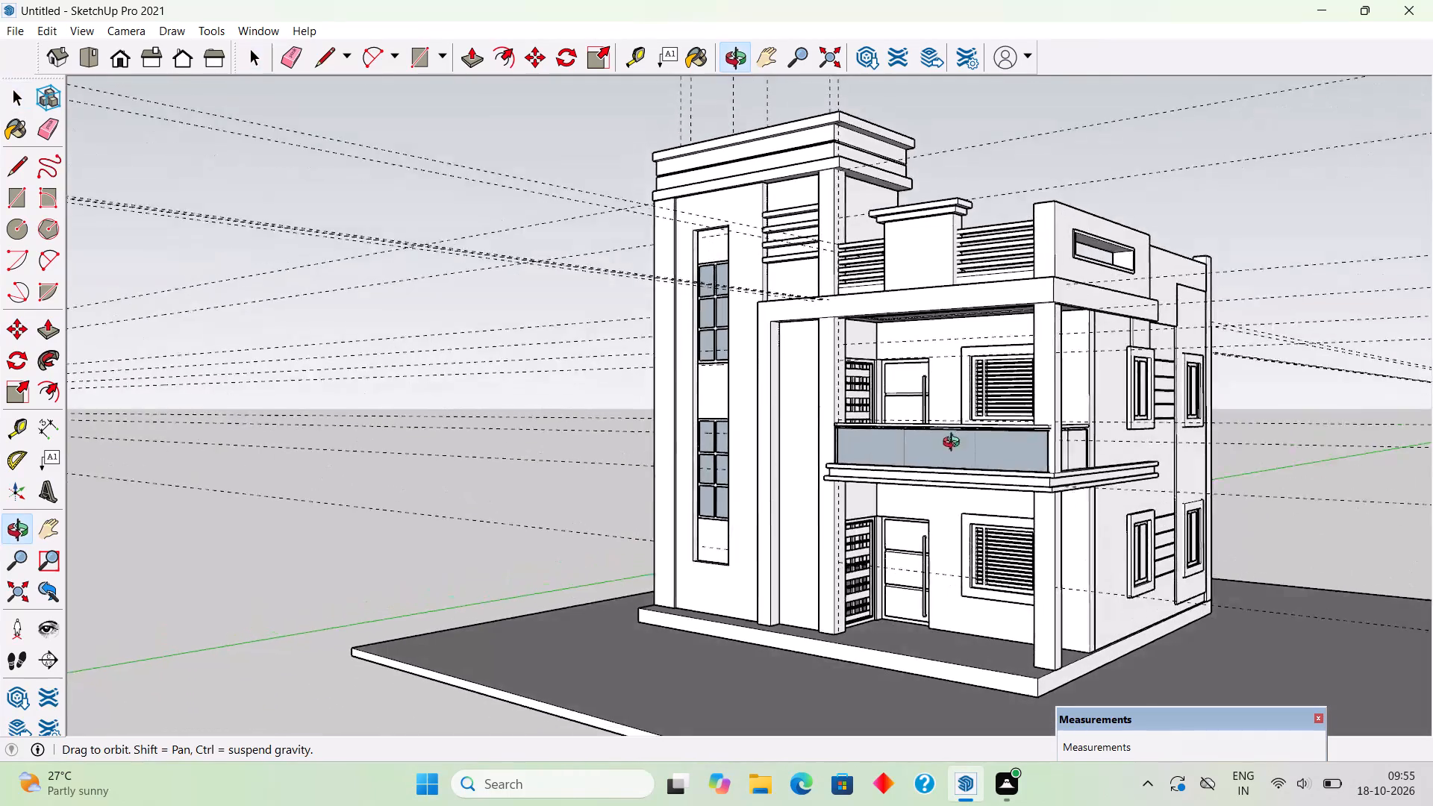
middle_click_drag(955, 444, 993, 393)
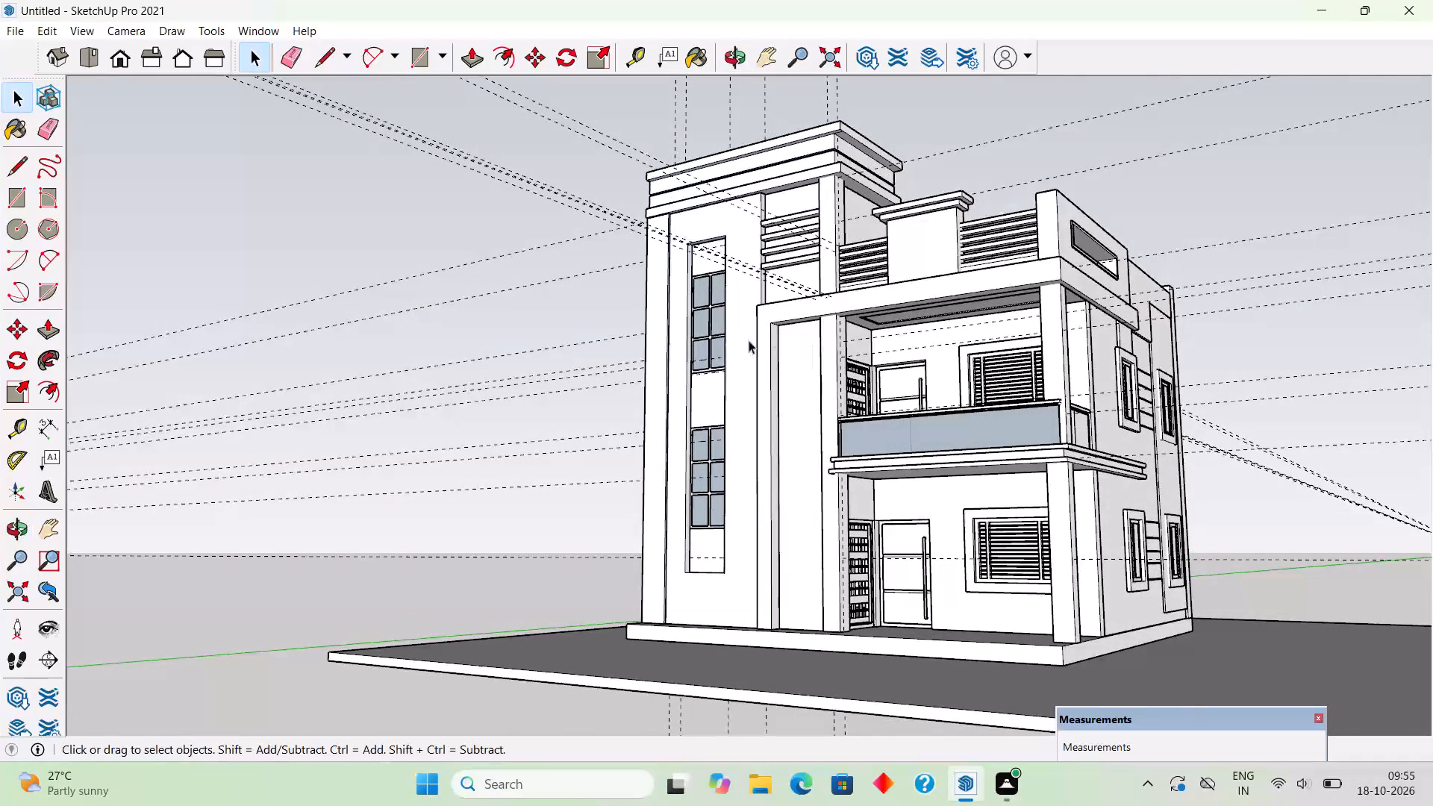
middle_click_drag(781, 358, 932, 425)
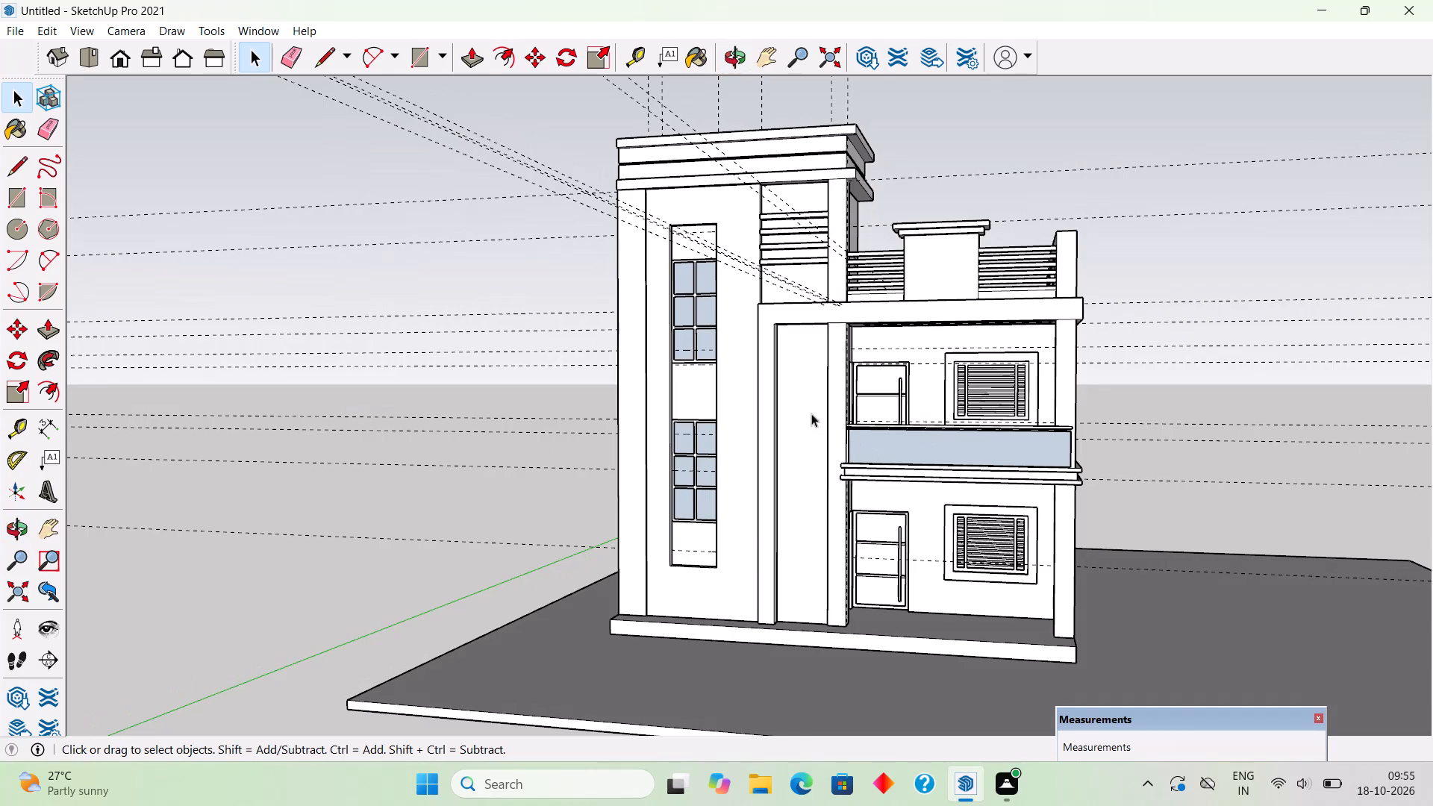
Make the tall recessed wall face beside the balconies, within its parent group, a separate group.
scroll(811, 410, "up", 3)
middle_click_drag(818, 369, 881, 313)
scroll(831, 354, "up", 6)
triple_click(818, 357)
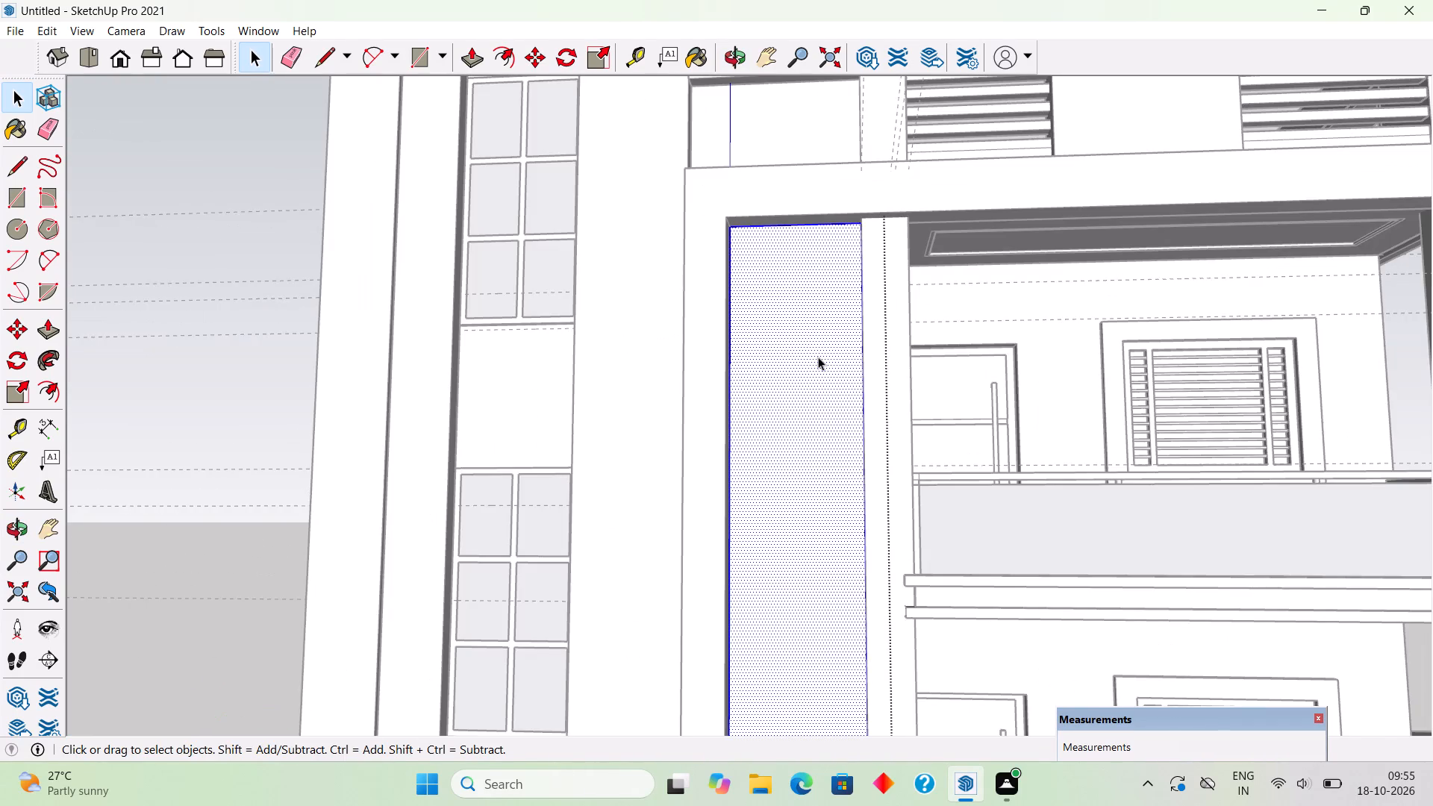
right_click(816, 358)
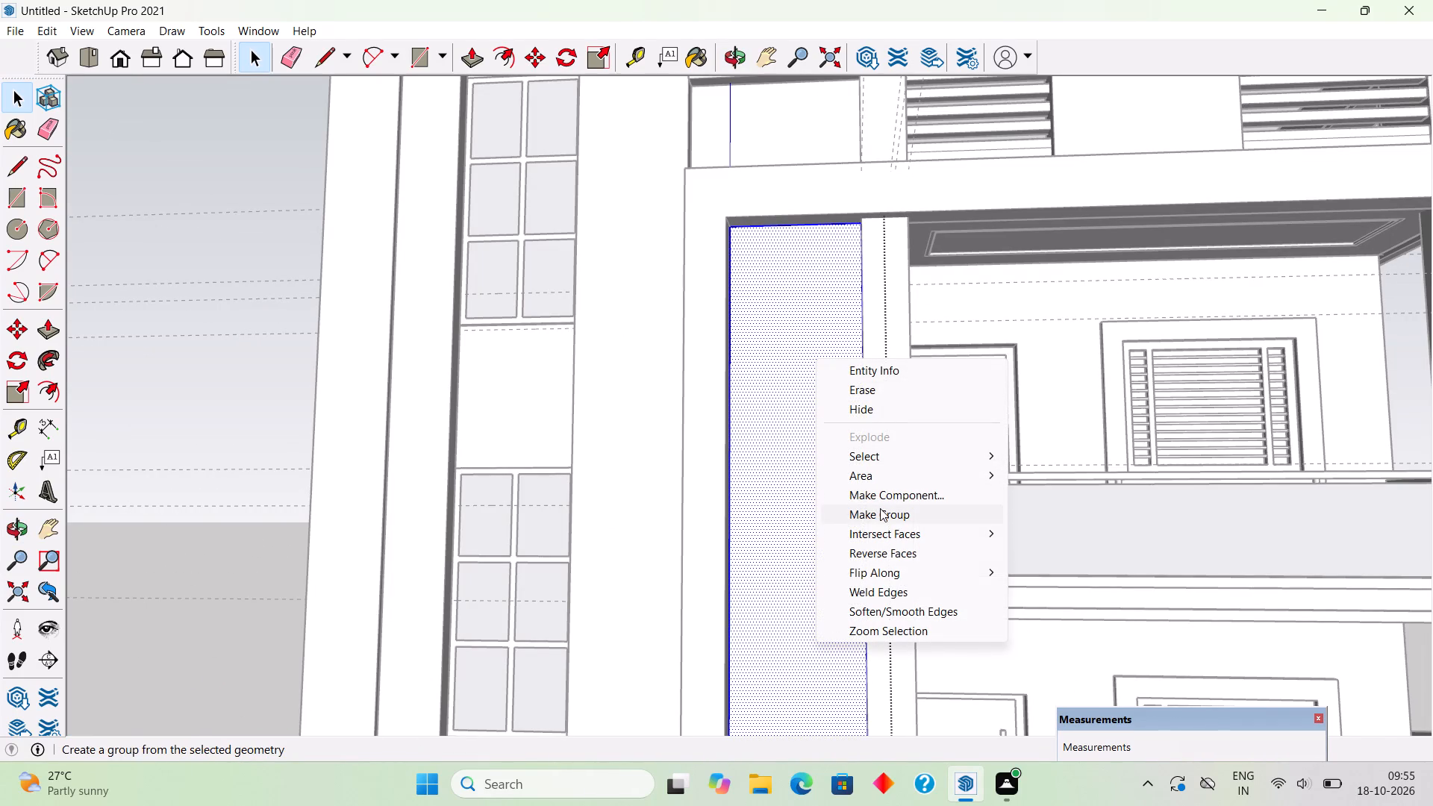
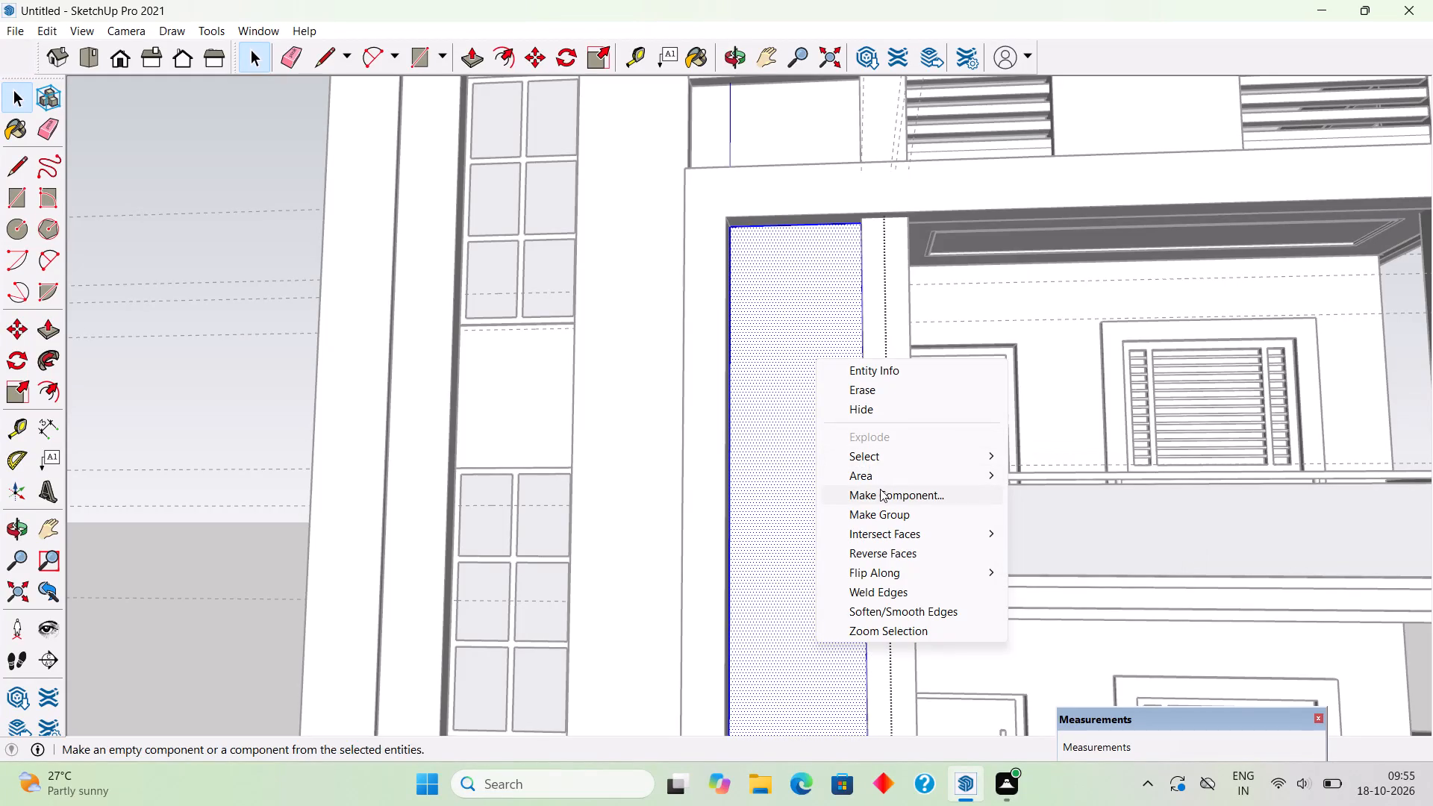
Isolate the tall recessed wall panel's group by inverting the selection and hiding everything else.
left_click(788, 474)
left_click(788, 474)
left_click(260, 377)
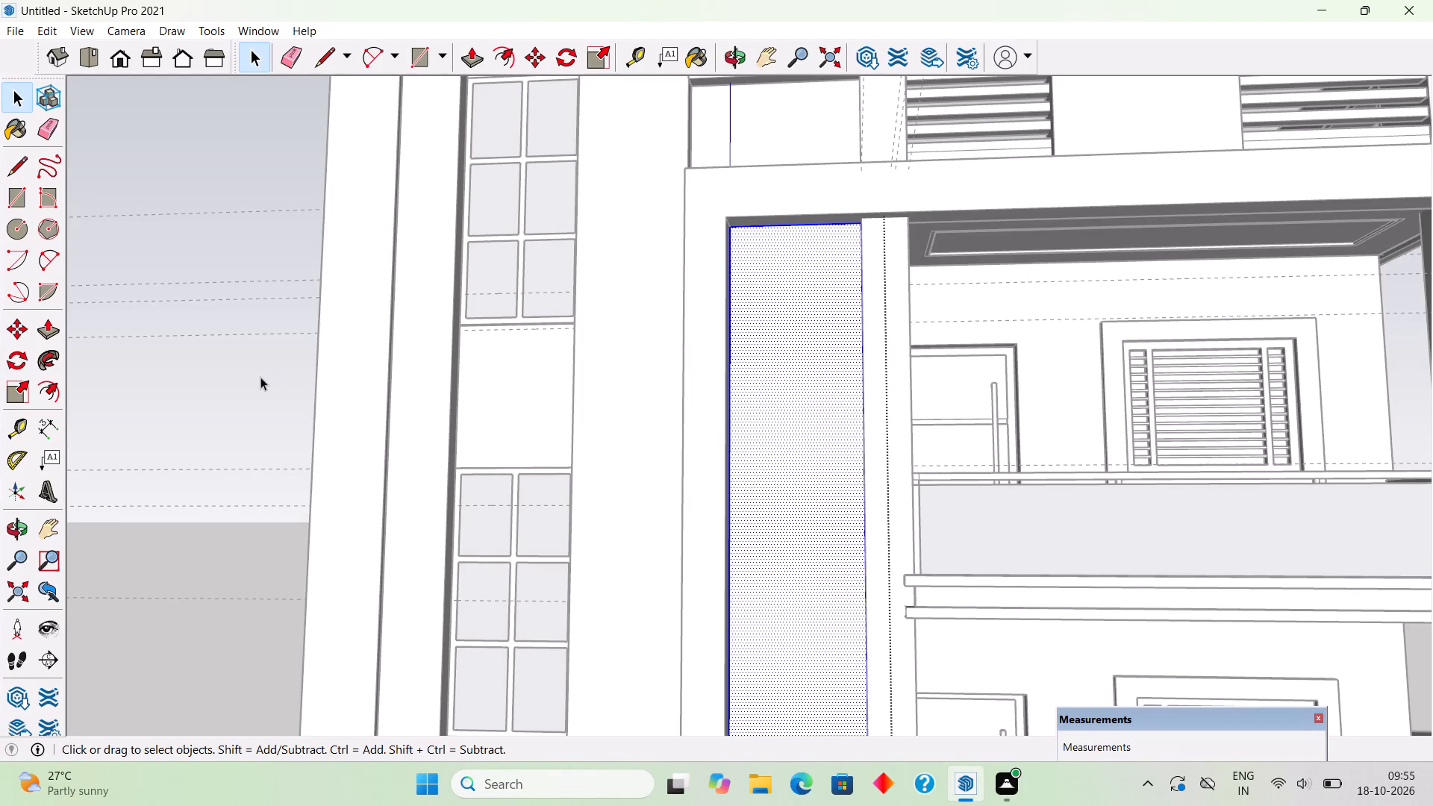
left_click(787, 394)
right_click(787, 394)
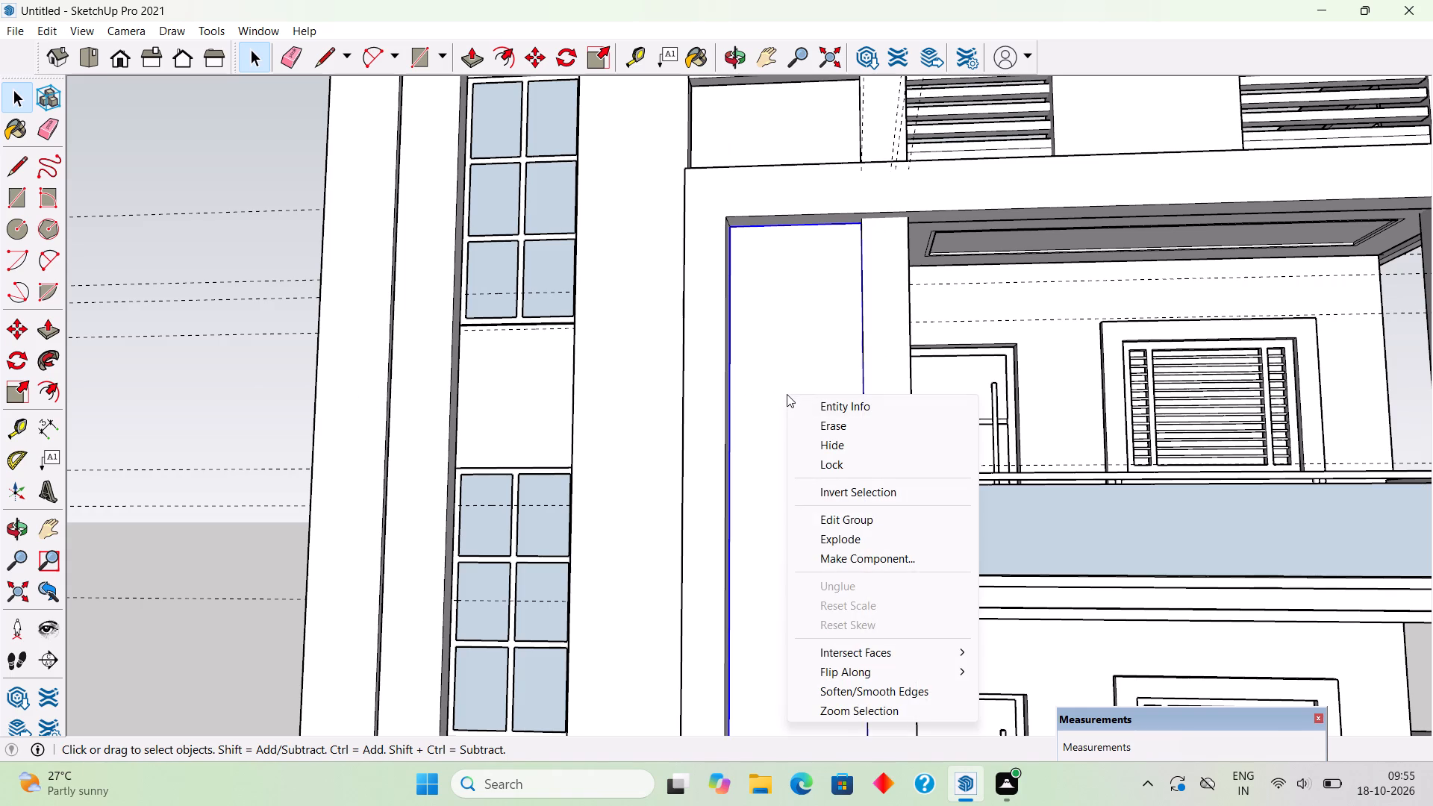
left_click(870, 487)
right_click(870, 487)
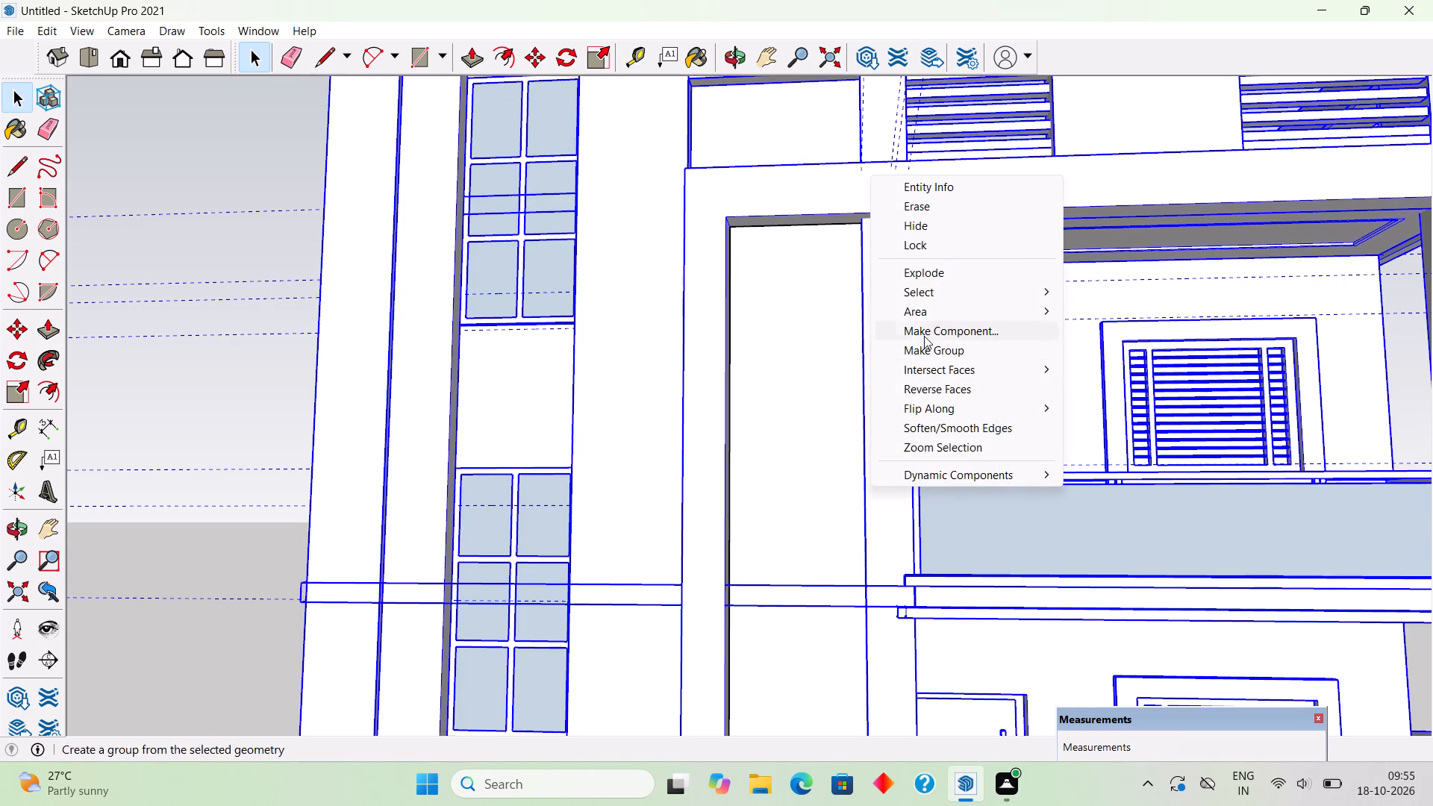
left_click(923, 221)
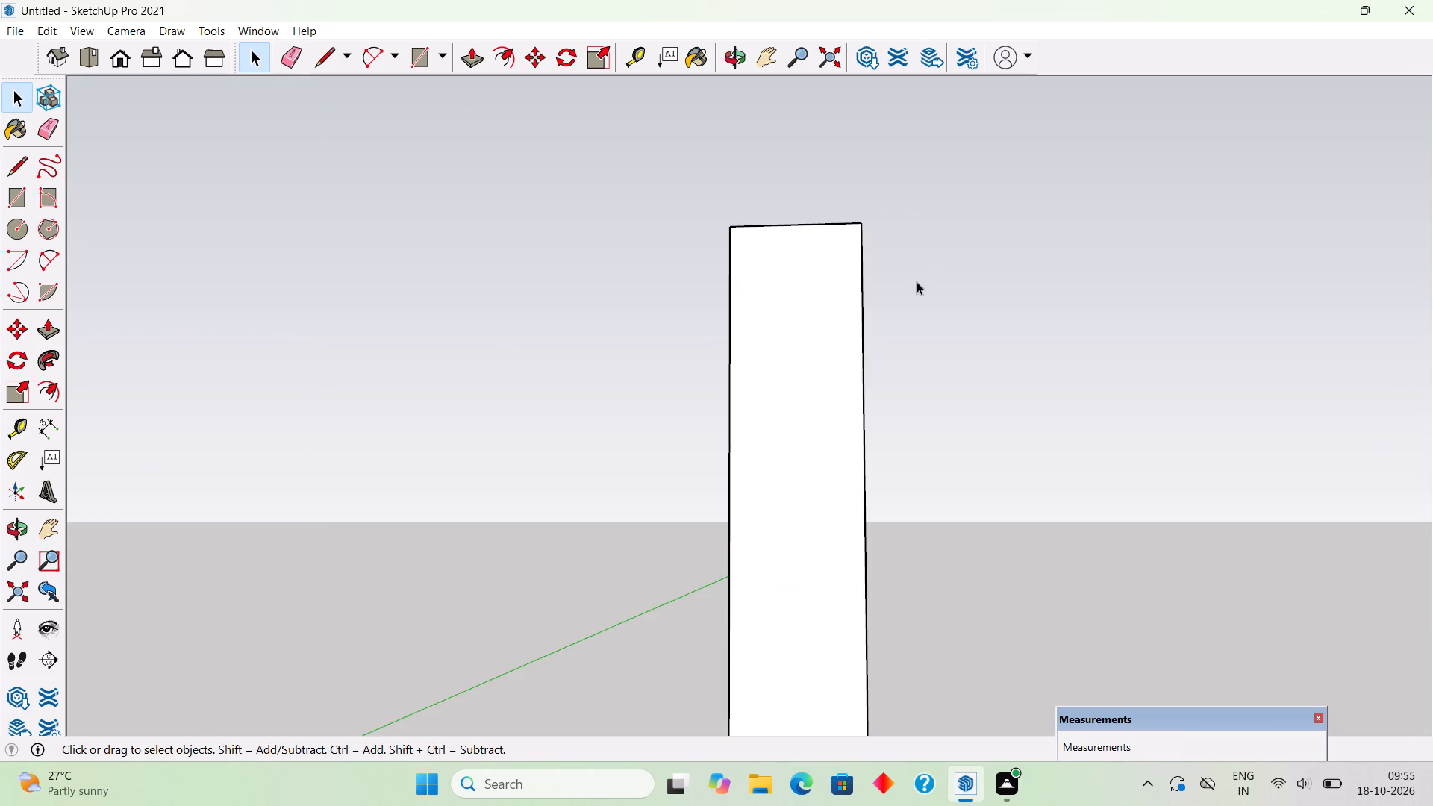
Add a vertical guide along the panel's centreline and parallel guides 1" to each side of it.
middle_click(915, 314)
scroll(915, 317, "down", 7)
middle_click_drag(911, 387, 949, 478)
scroll(865, 490, "up", 5)
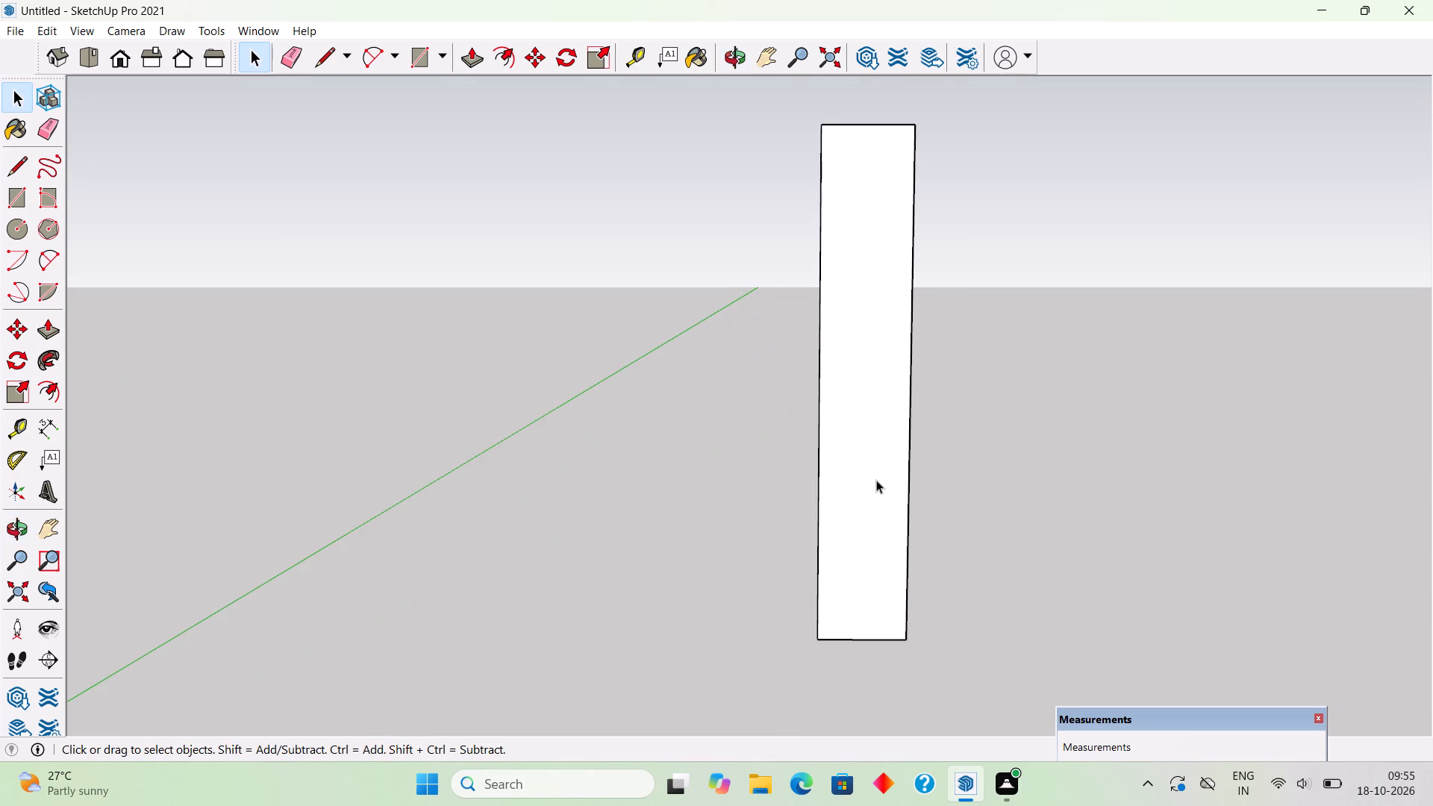
key("t")
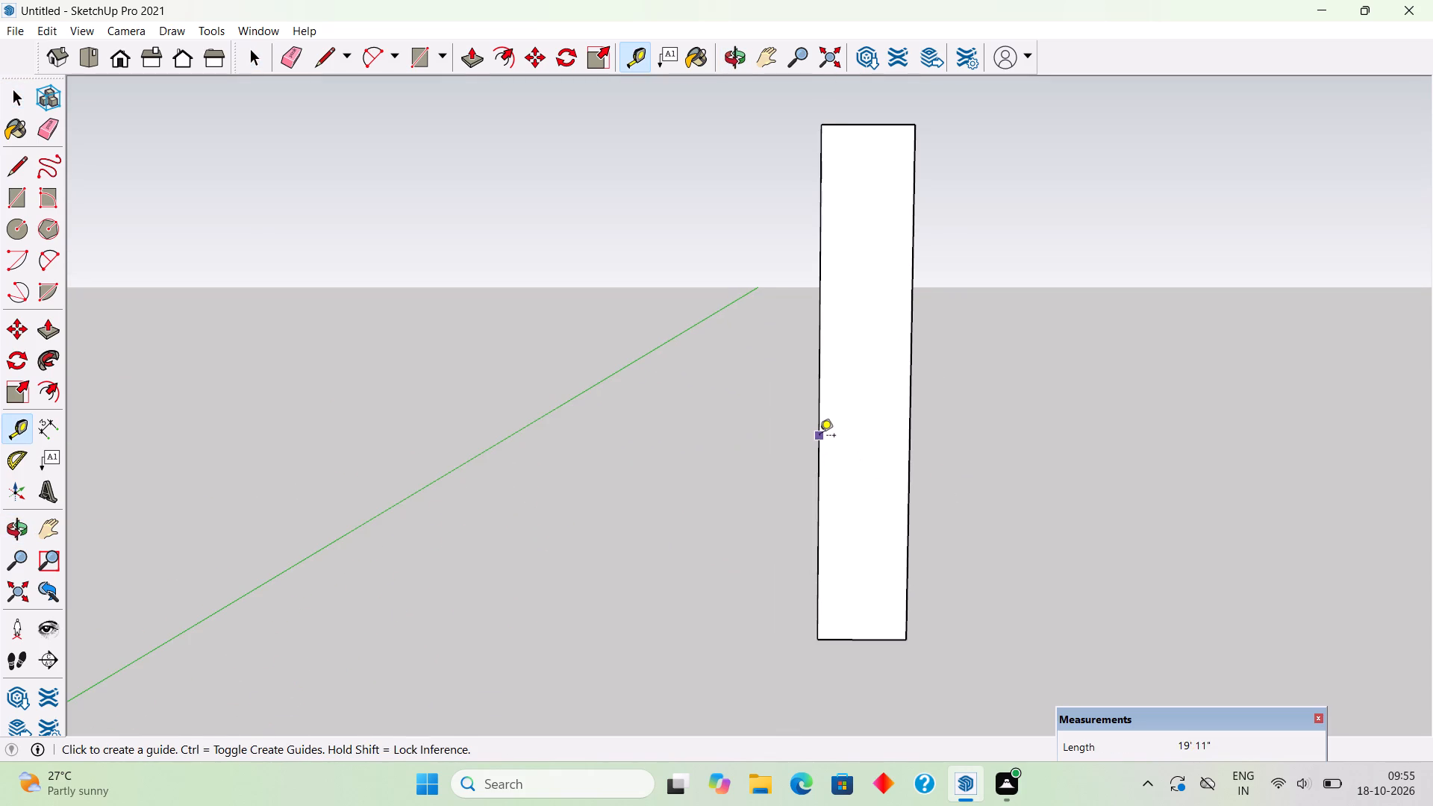
left_click_drag(819, 436, 827, 444)
left_click(856, 644)
left_click(865, 584)
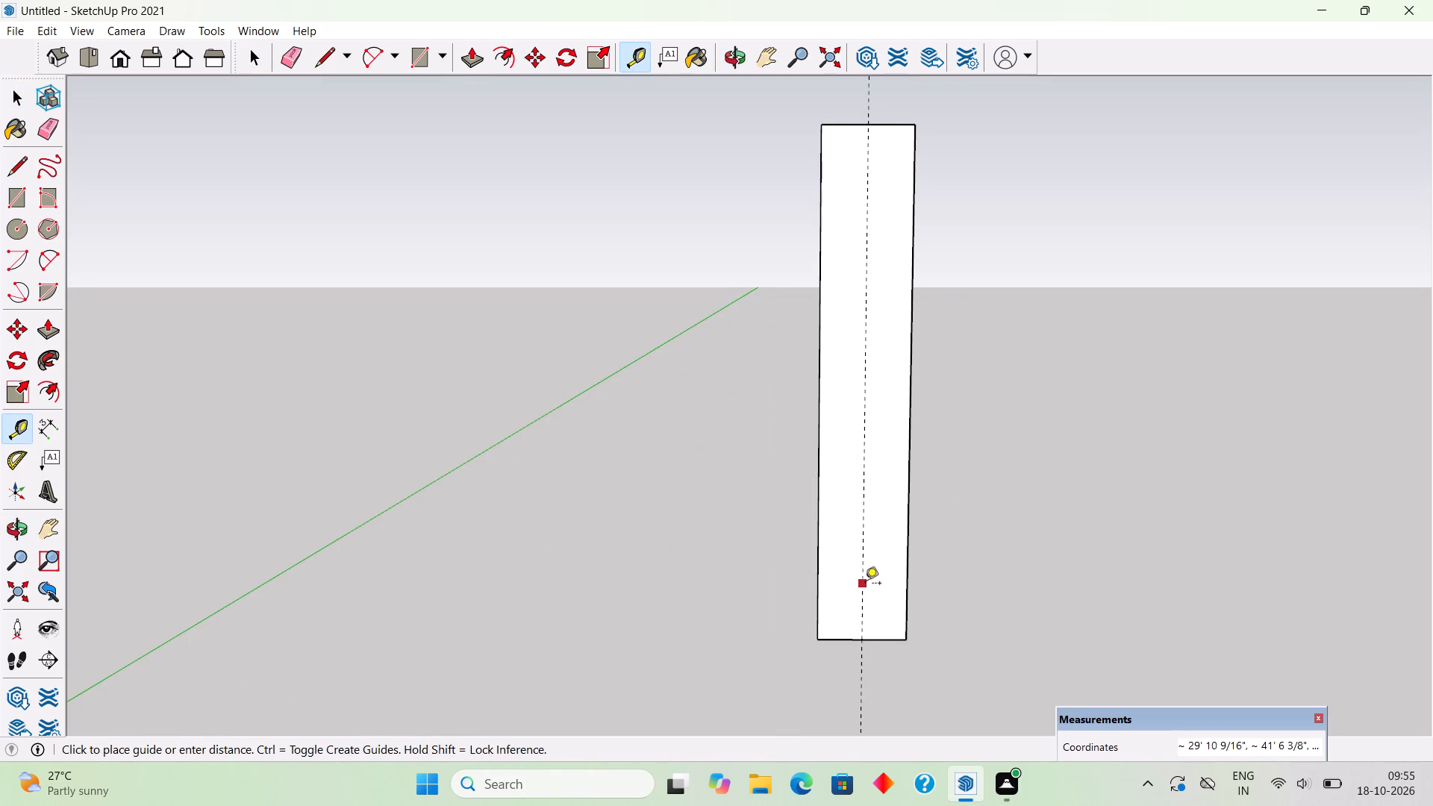
type("1\"")
key("Return")
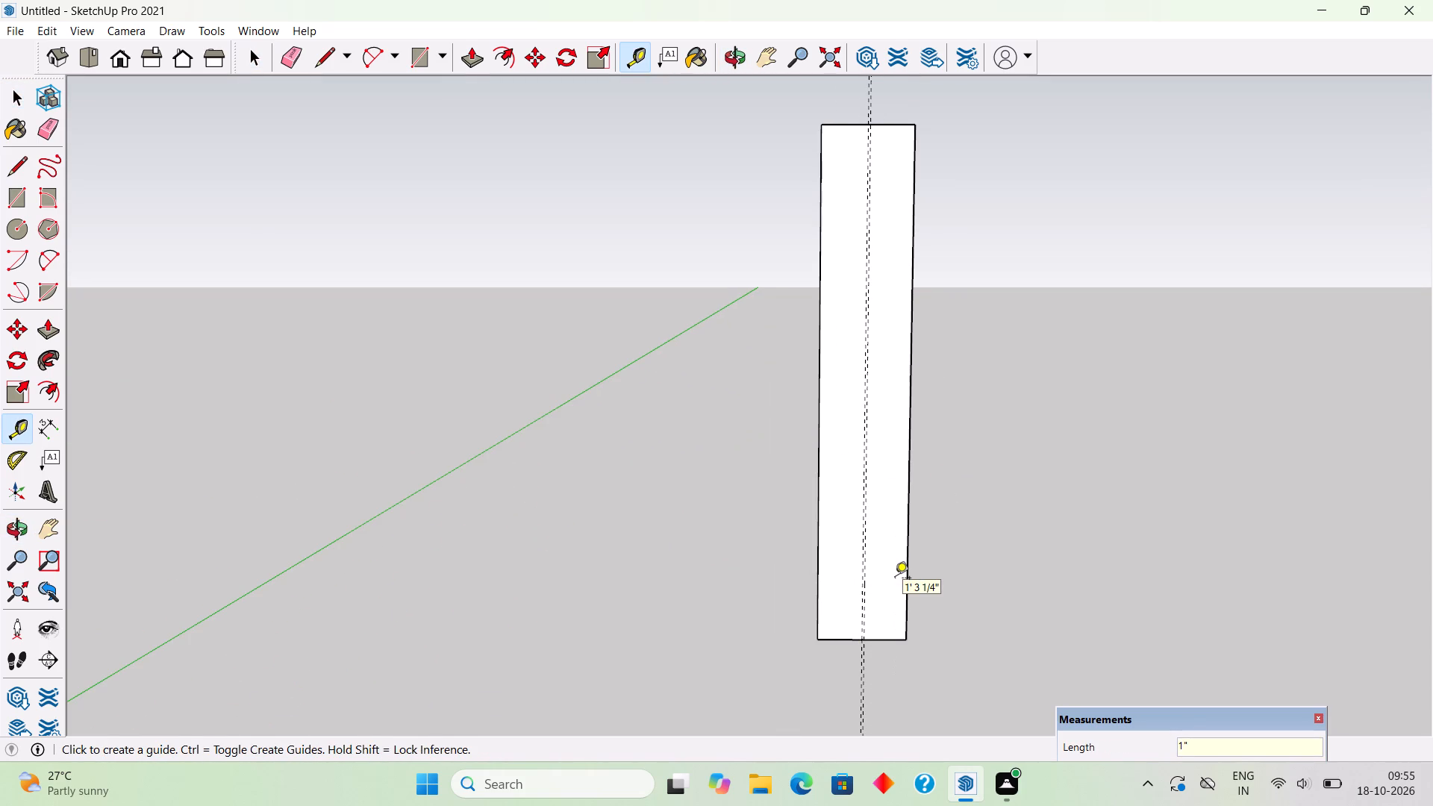
scroll(895, 579, "up", 3)
scroll(825, 552, "up", 5)
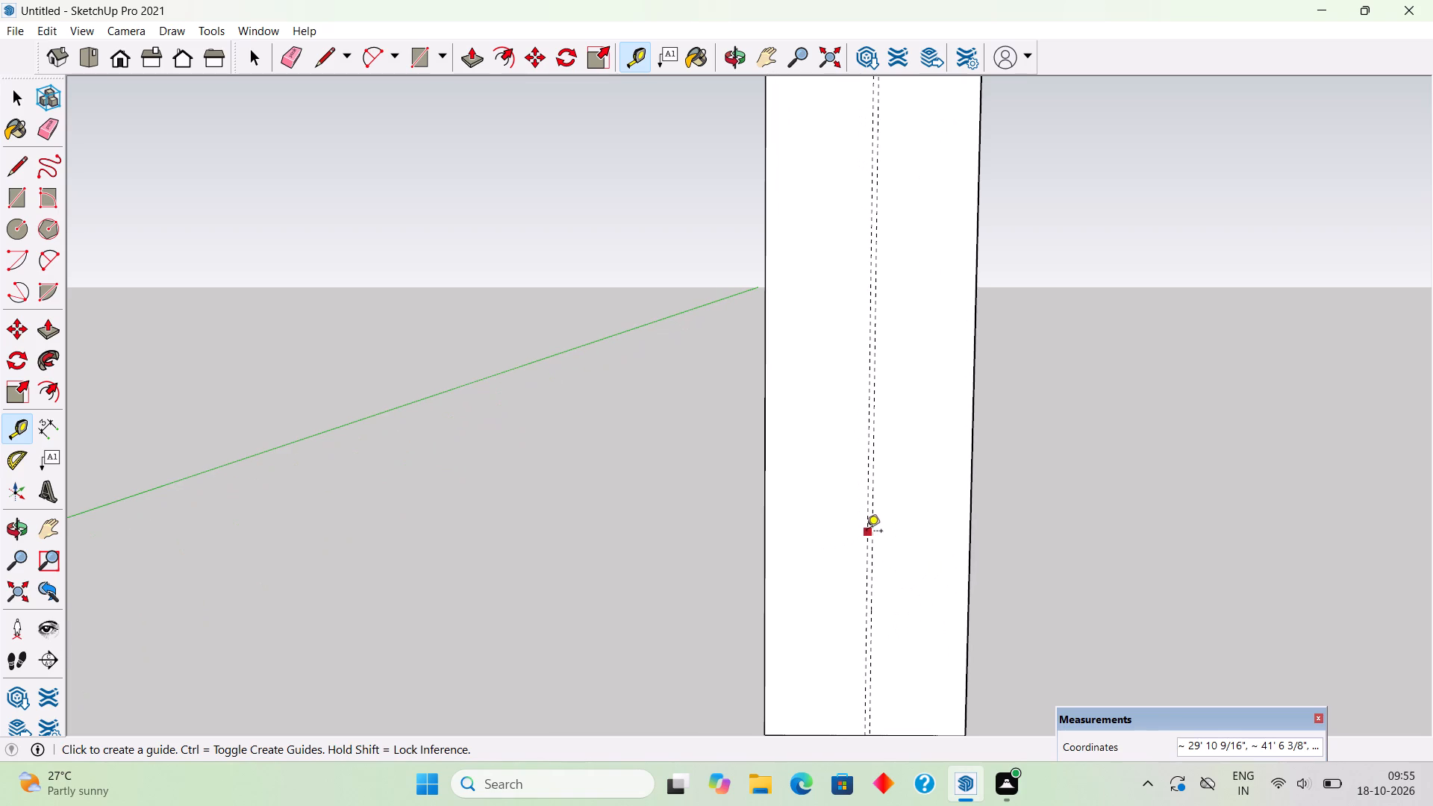
left_click(867, 532)
type("1\"")
key("Return")
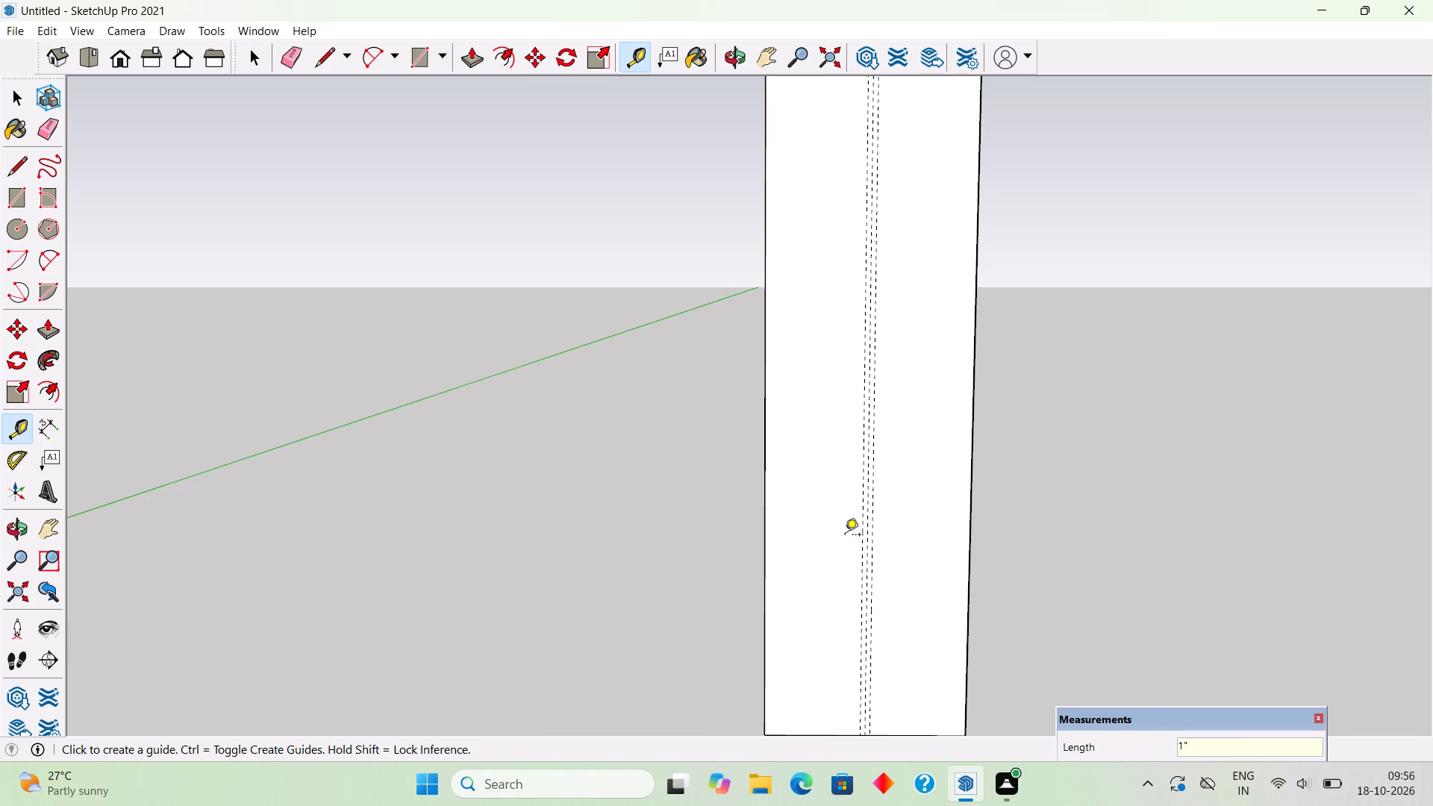
Place a horizontal guide 4' below the panel's top edge and another 2" below that guide.
scroll(845, 536, "down", 3)
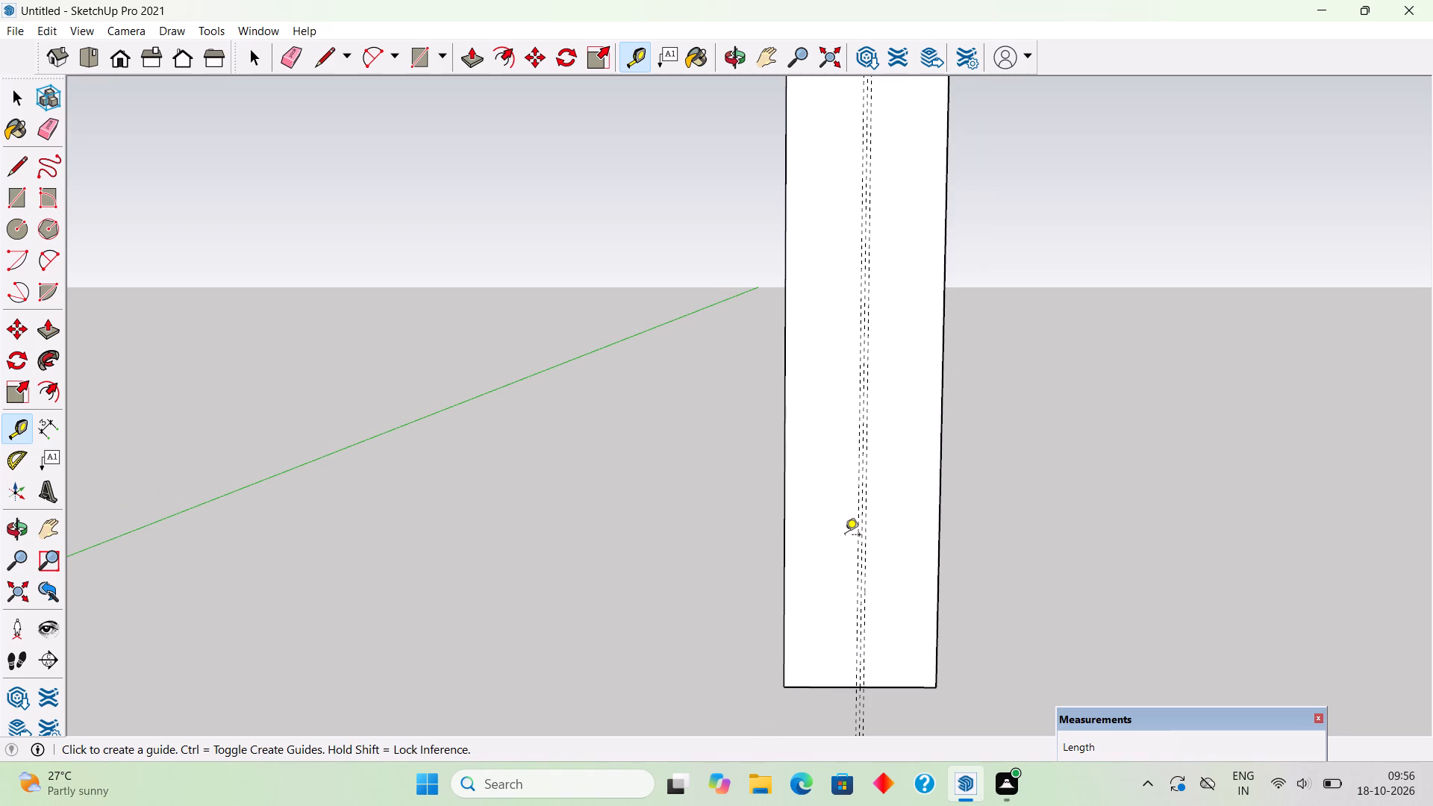
scroll(822, 359, "down", 9)
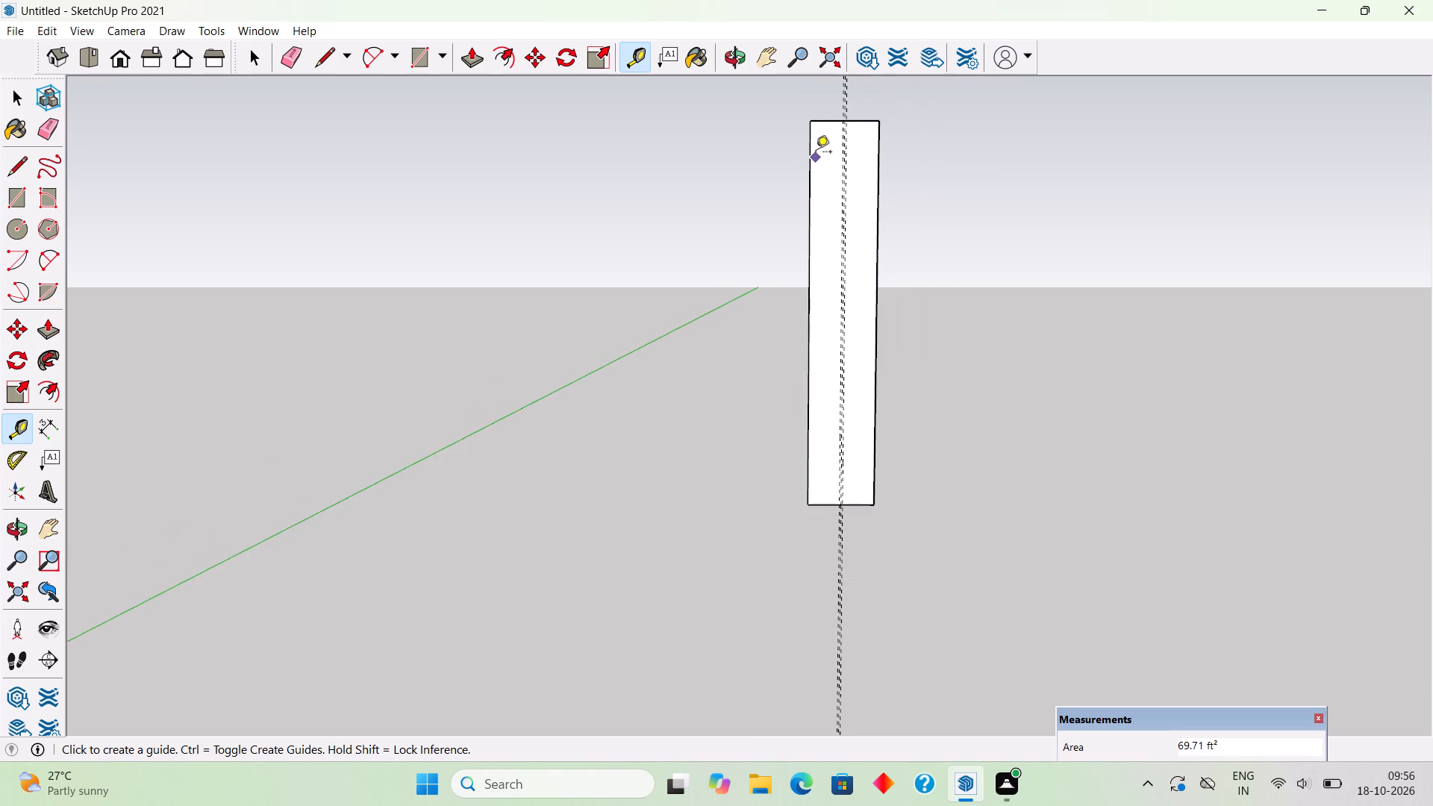
scroll(821, 137, "up", 3)
left_click(835, 119)
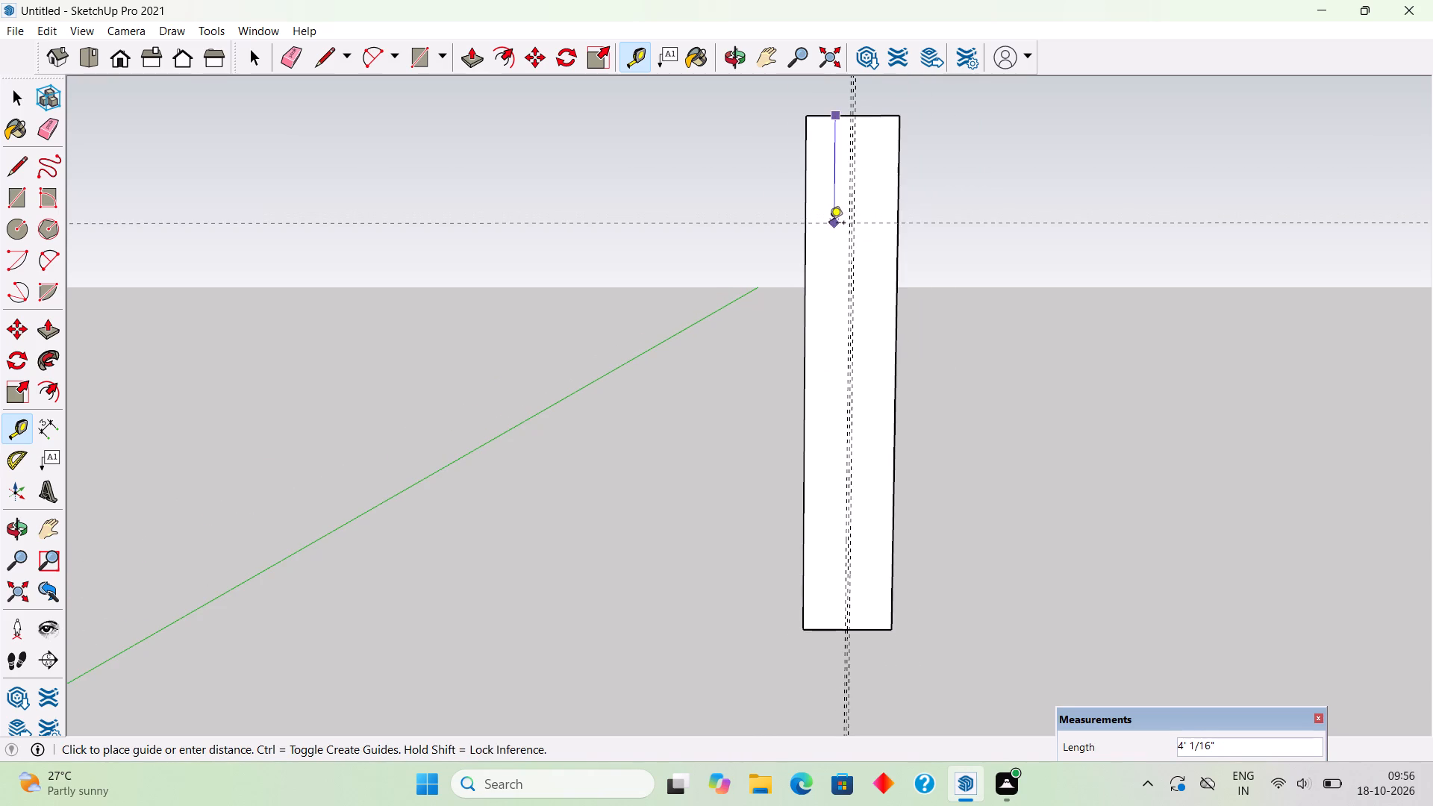
type("4'")
key("Return")
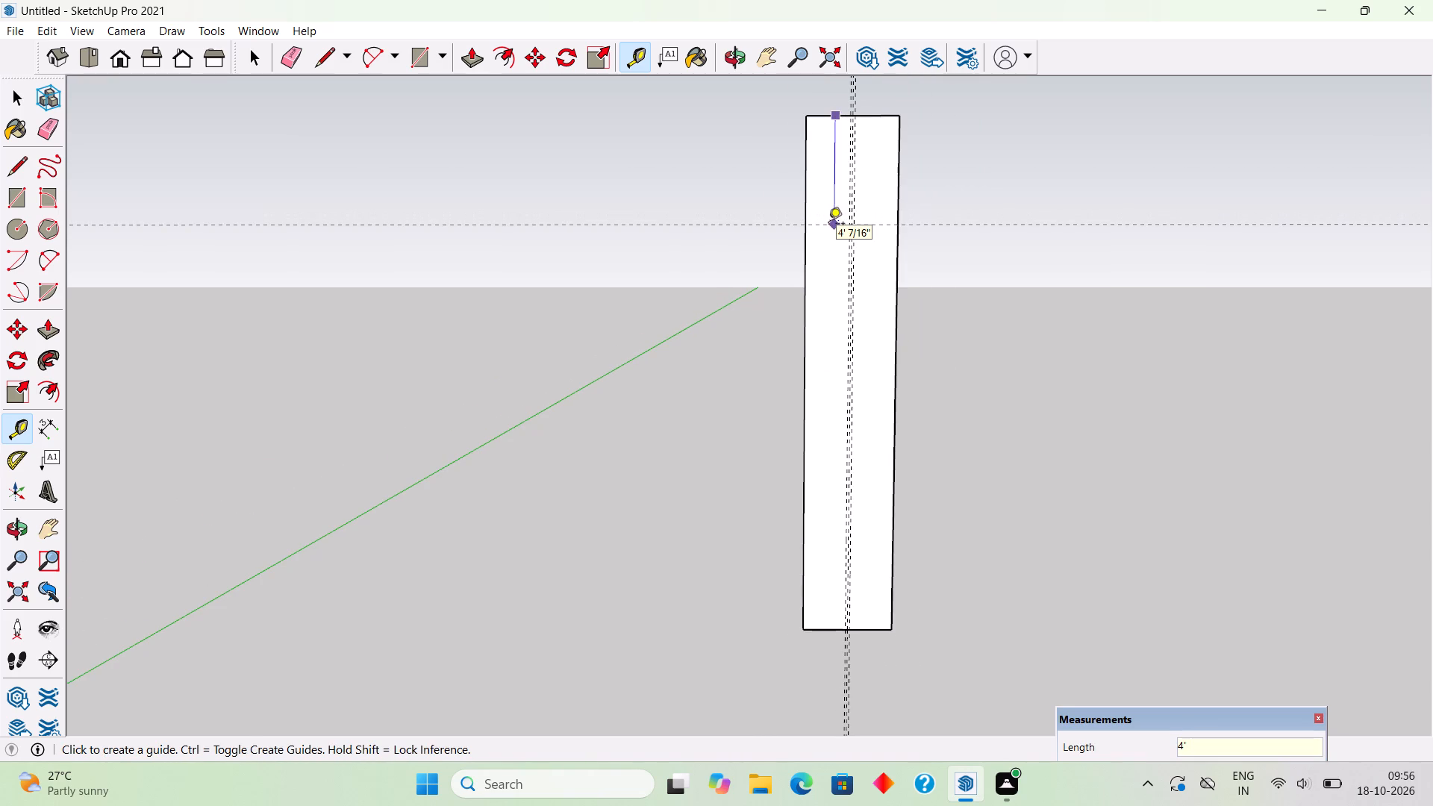
left_click(822, 226)
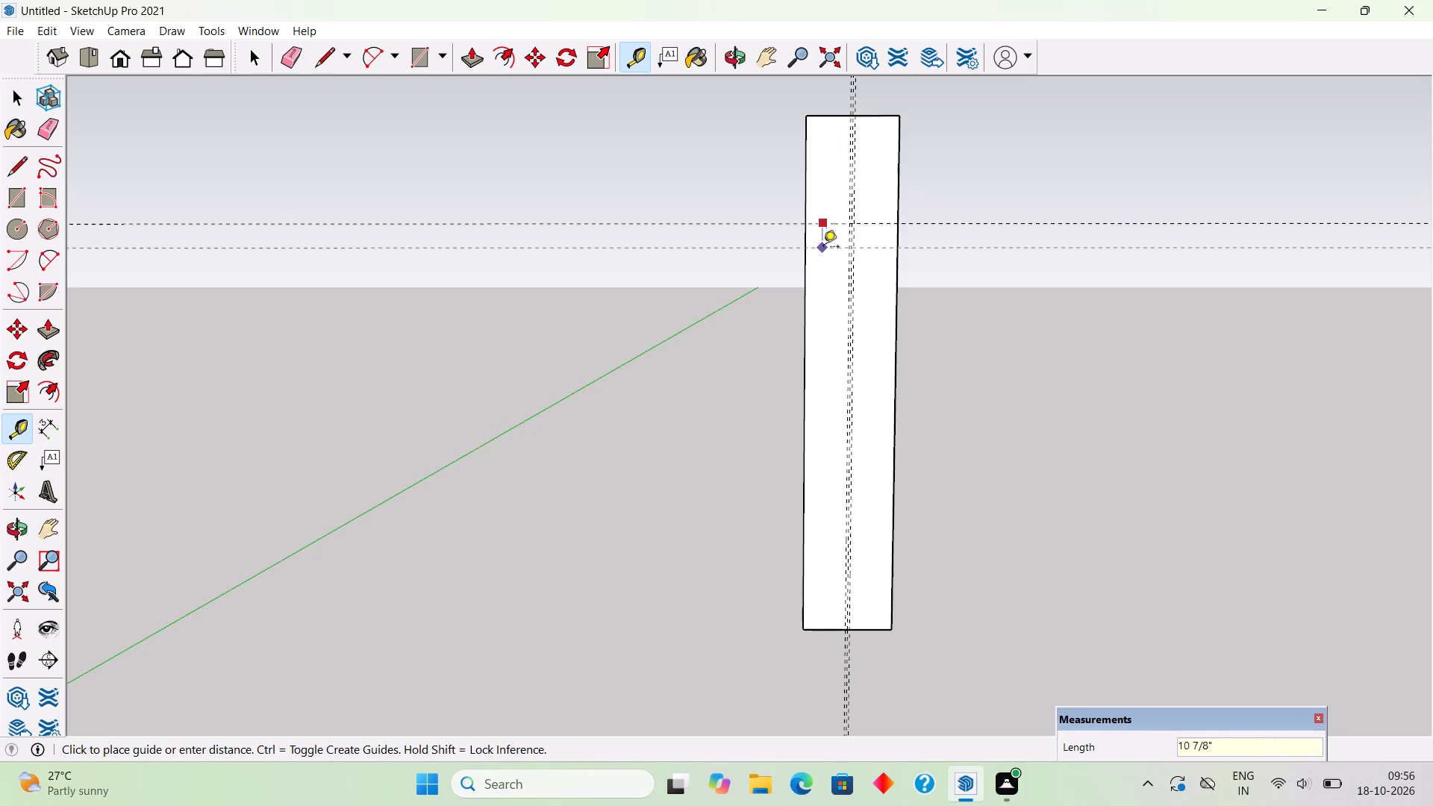
key("1")
key("BackSpace")
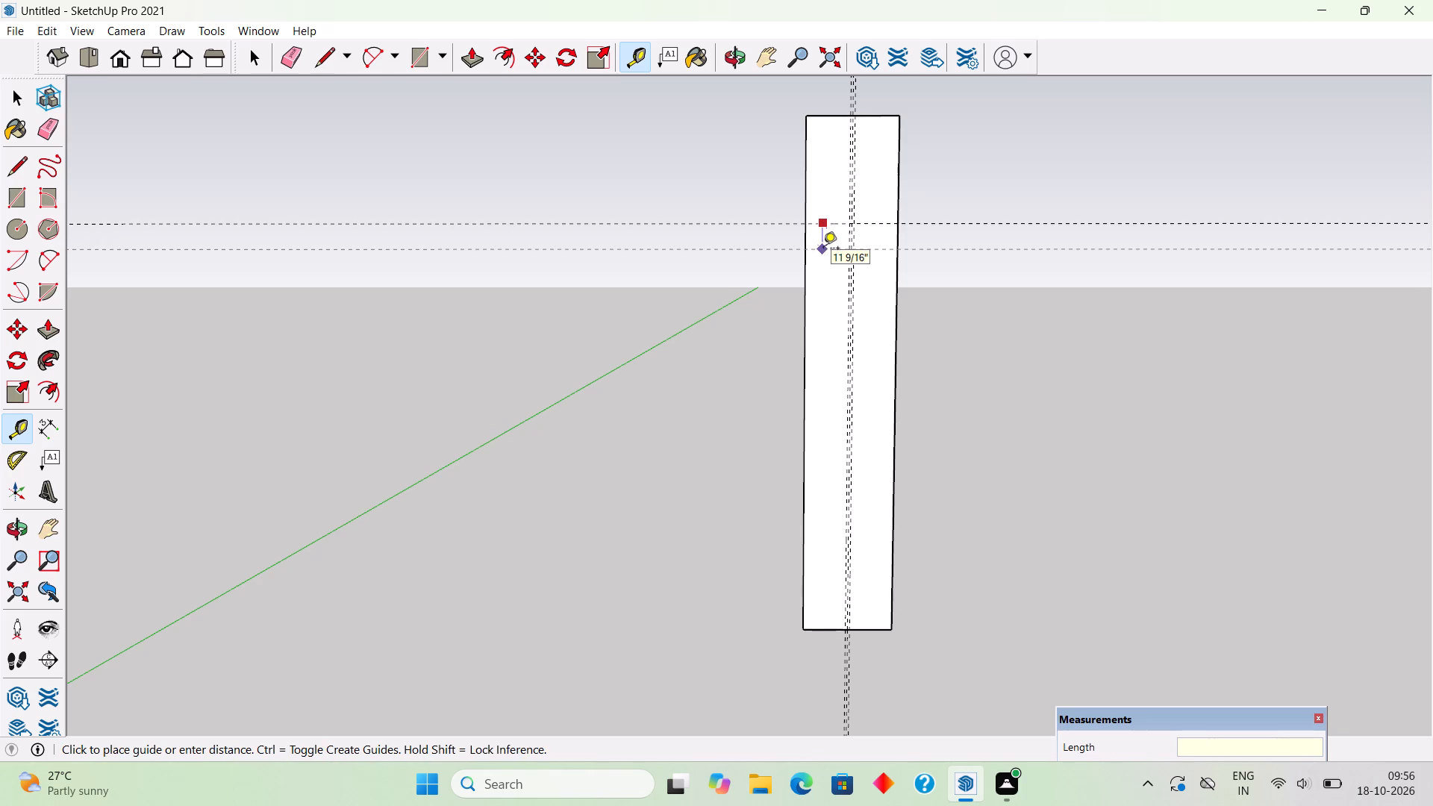
type("2\"")
key("Return")
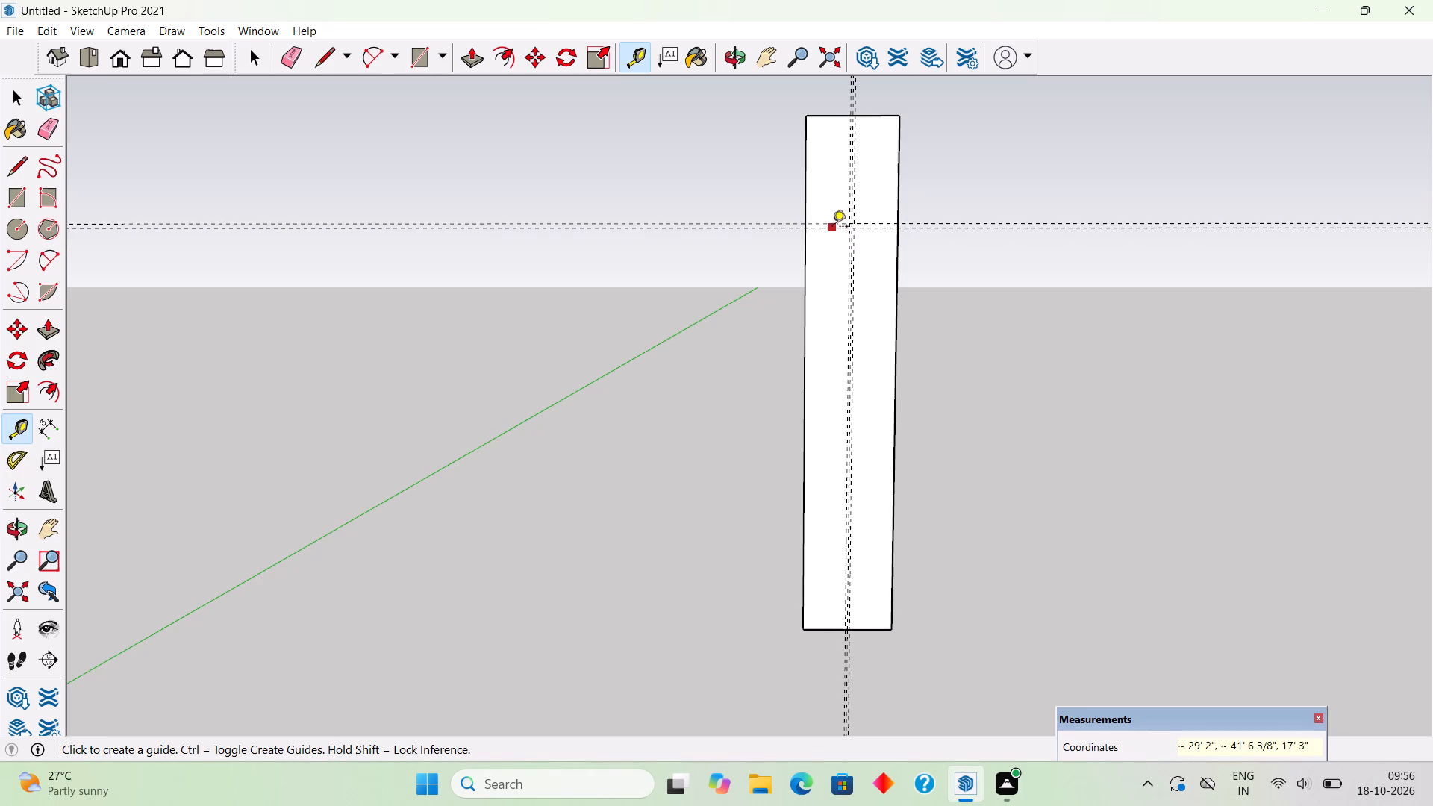
Place a second pair of horizontal guides, 4' below the first pair and spaced 2" apart.
left_click_drag(831, 231, 838, 254)
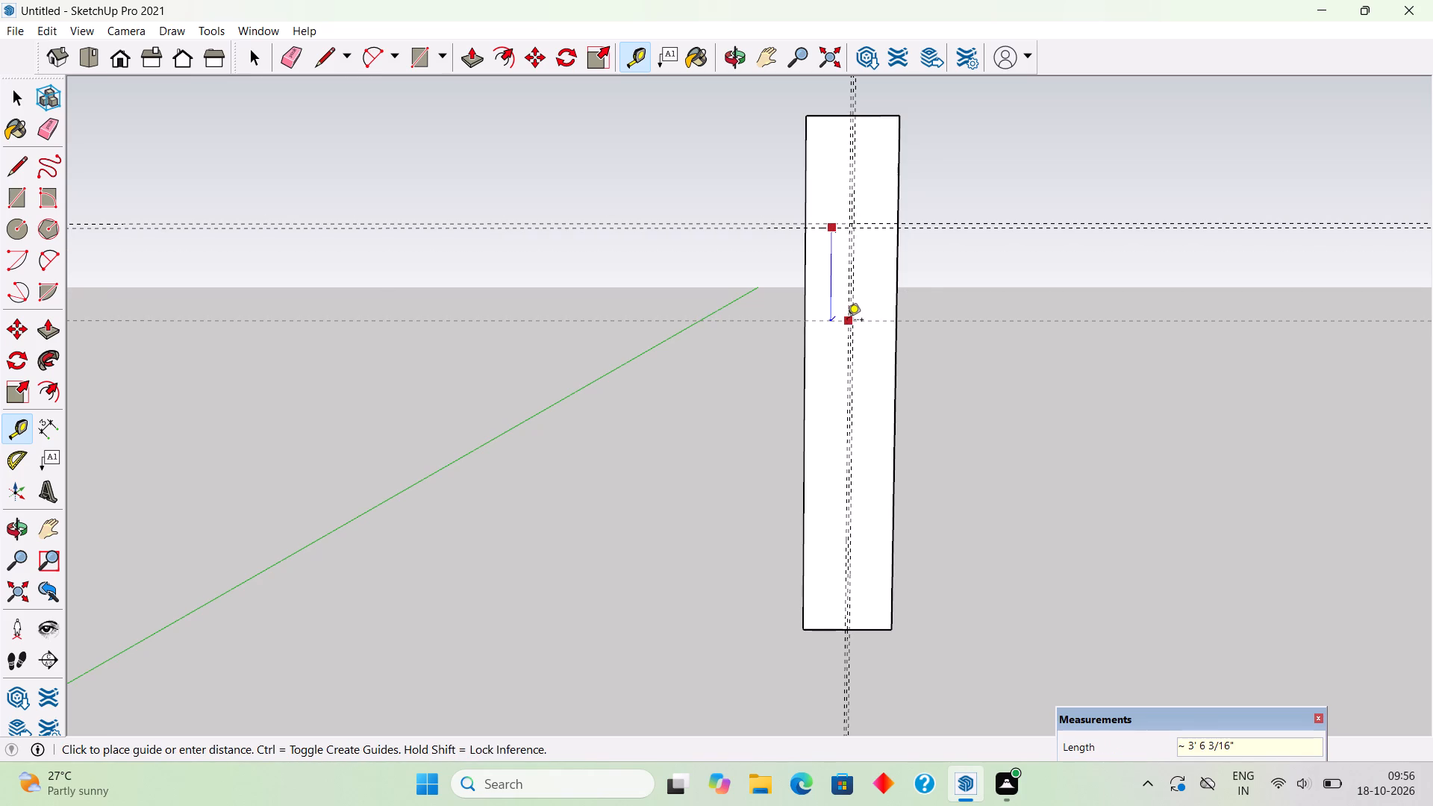
type("4'")
key("Return")
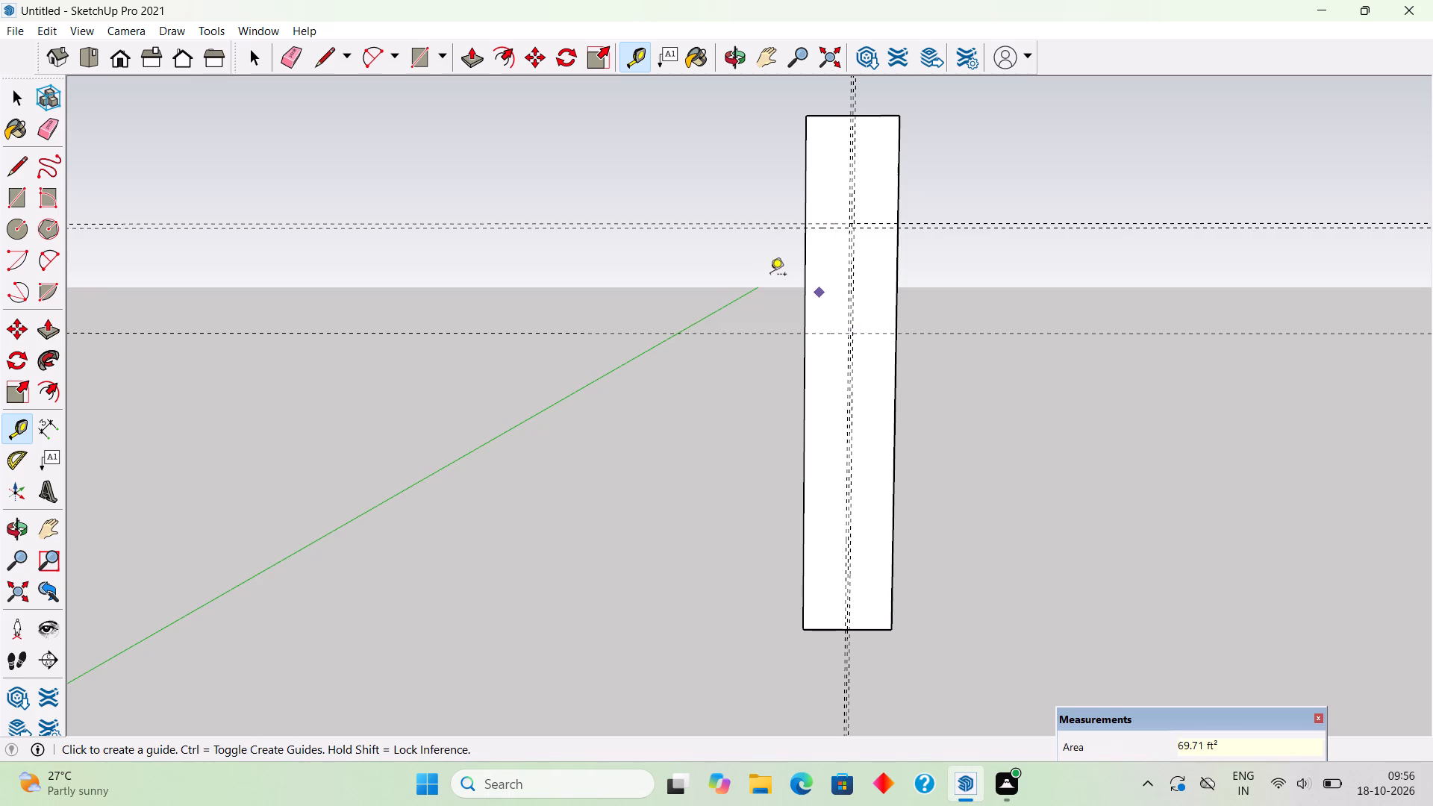
left_click(820, 336)
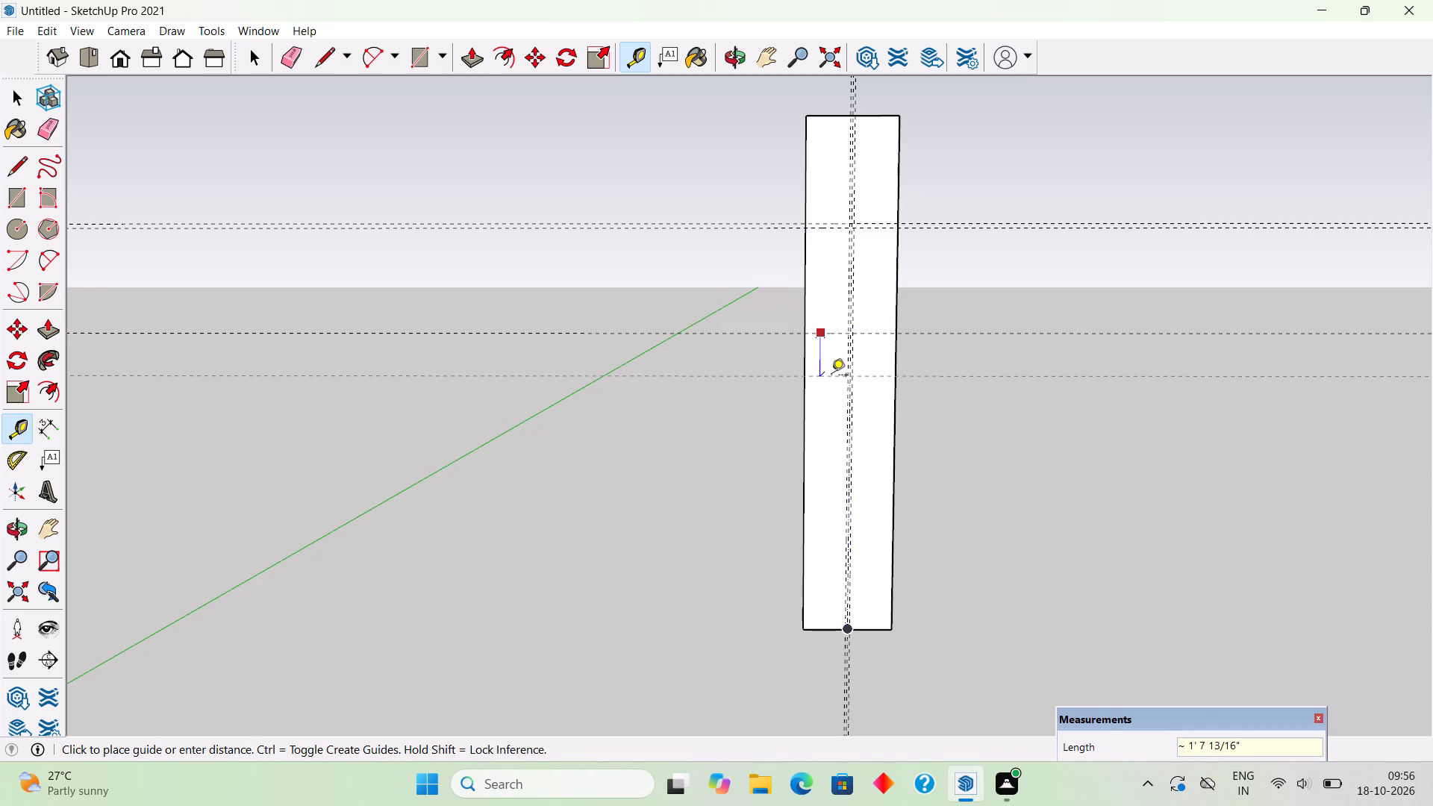
type("2\"")
key("Return")
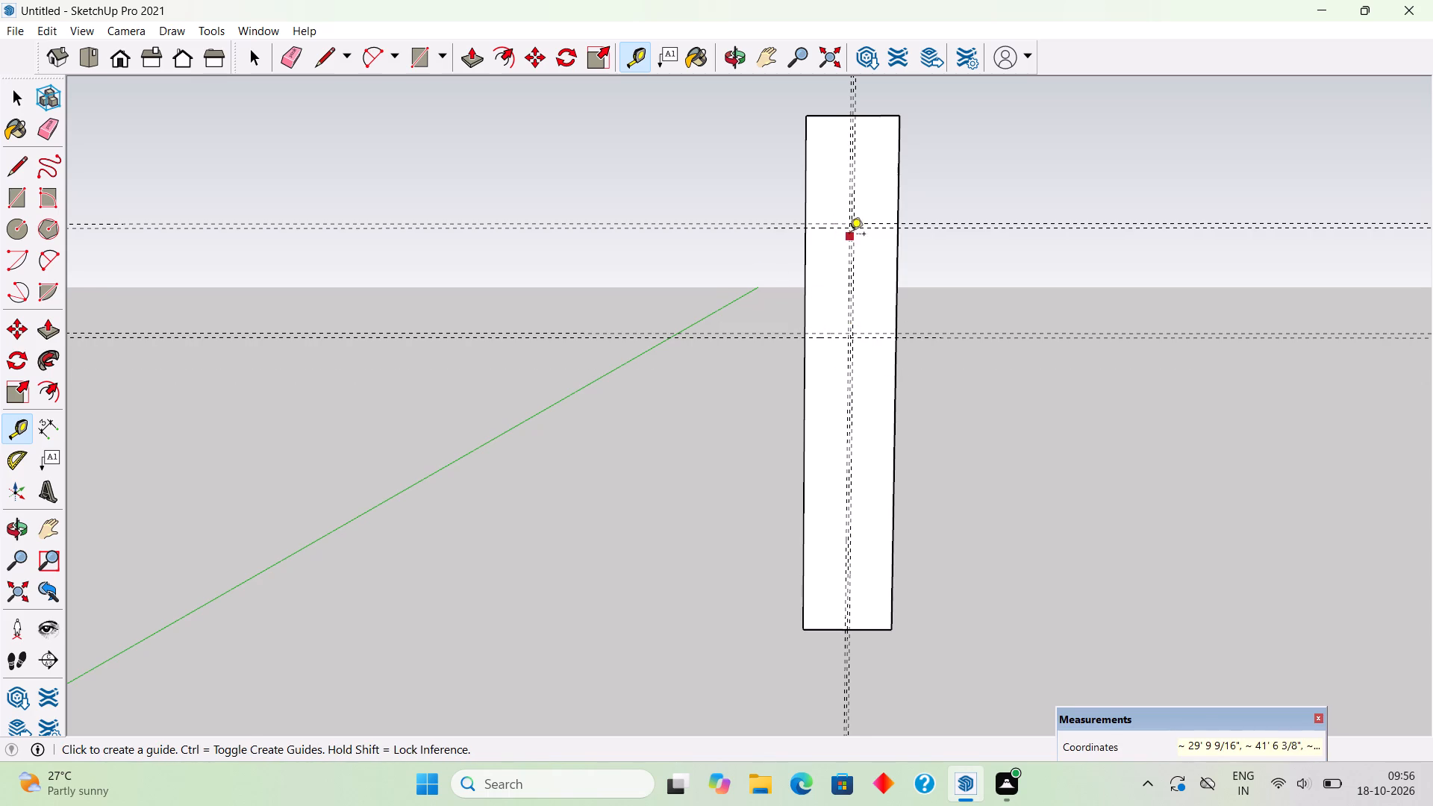
Place a third pair of horizontal guides, 4' below the second pair and spaced 2" apart.
scroll(849, 234, "down", 4)
scroll(846, 577, "up", 5)
scroll(817, 184, "up", 3)
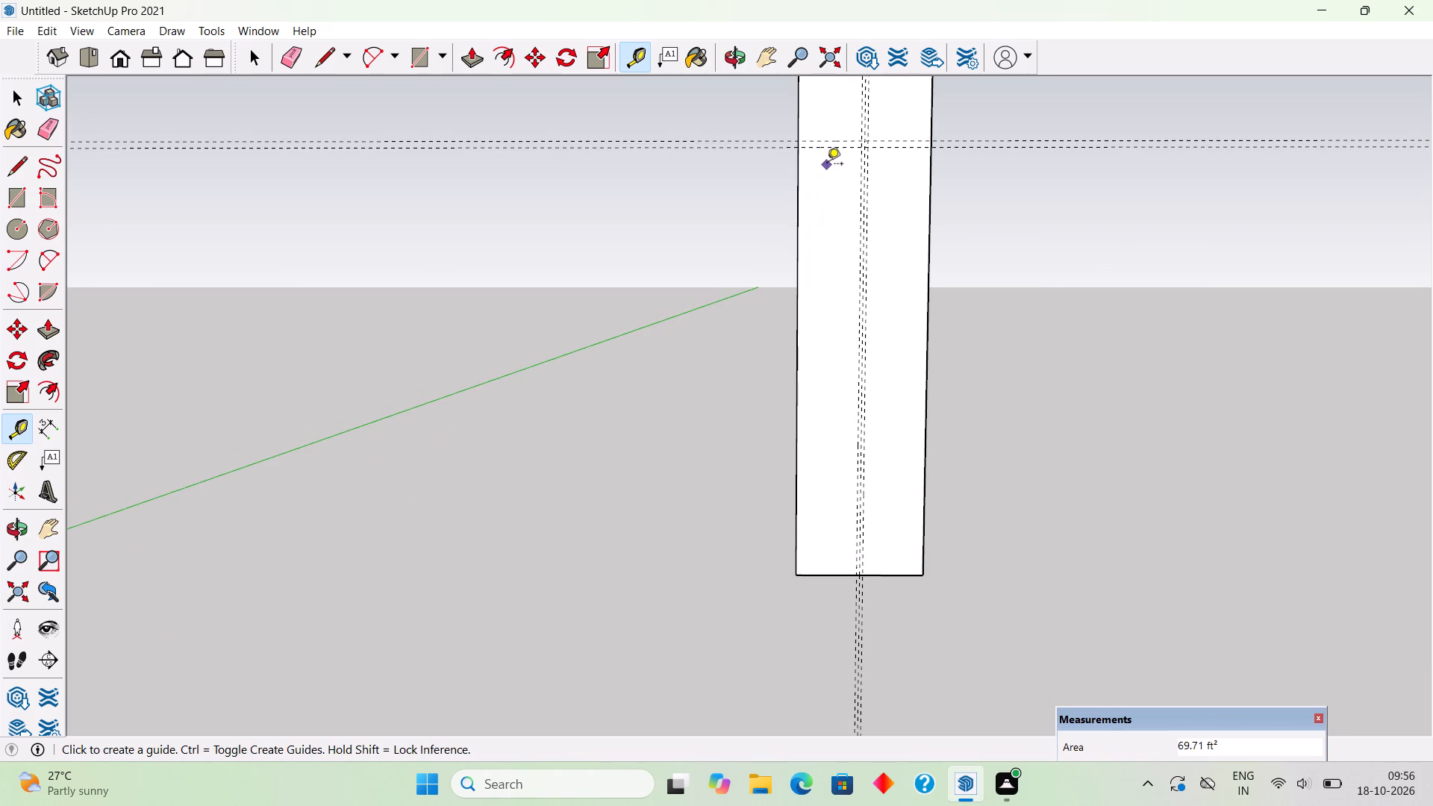
left_click(839, 152)
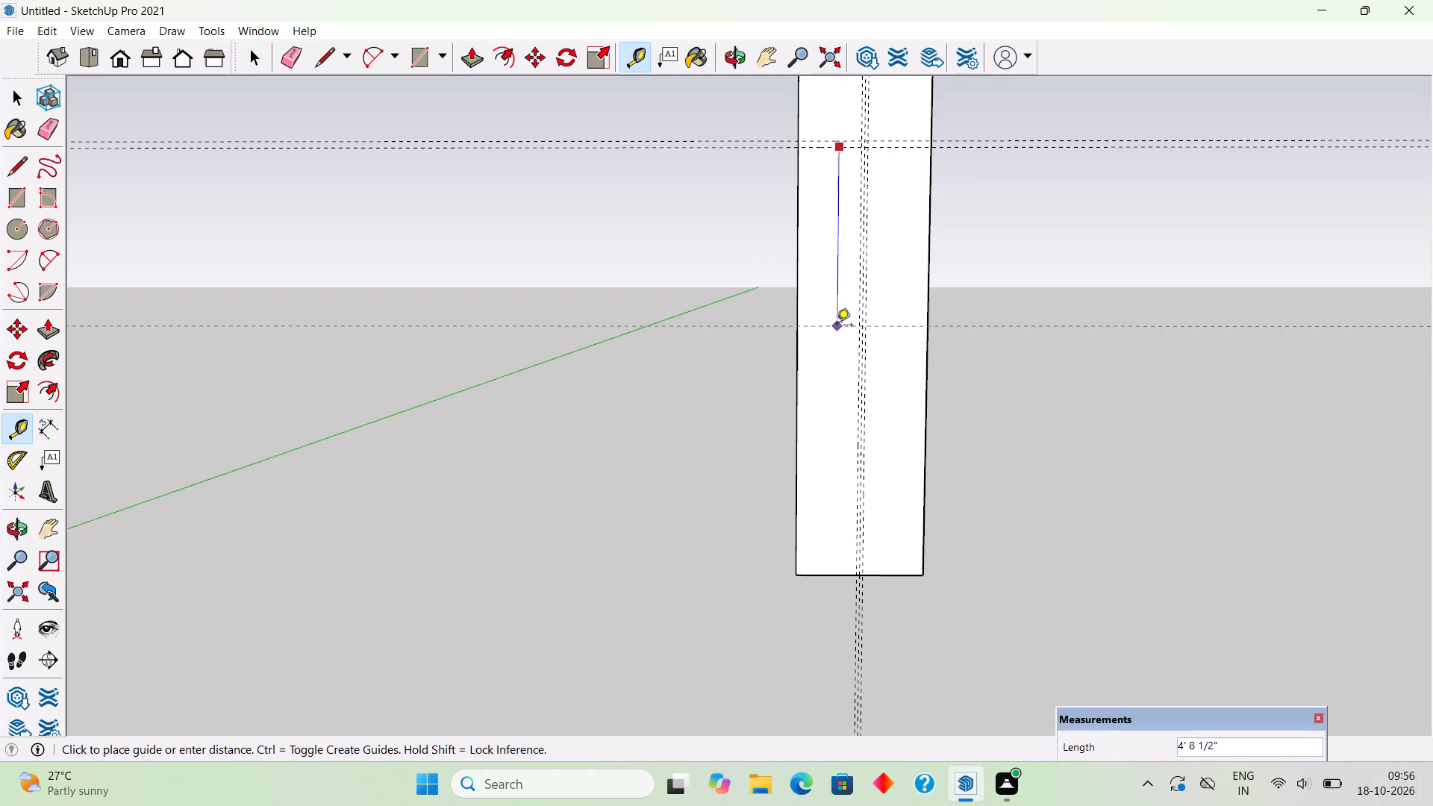
type("4'")
key("Return")
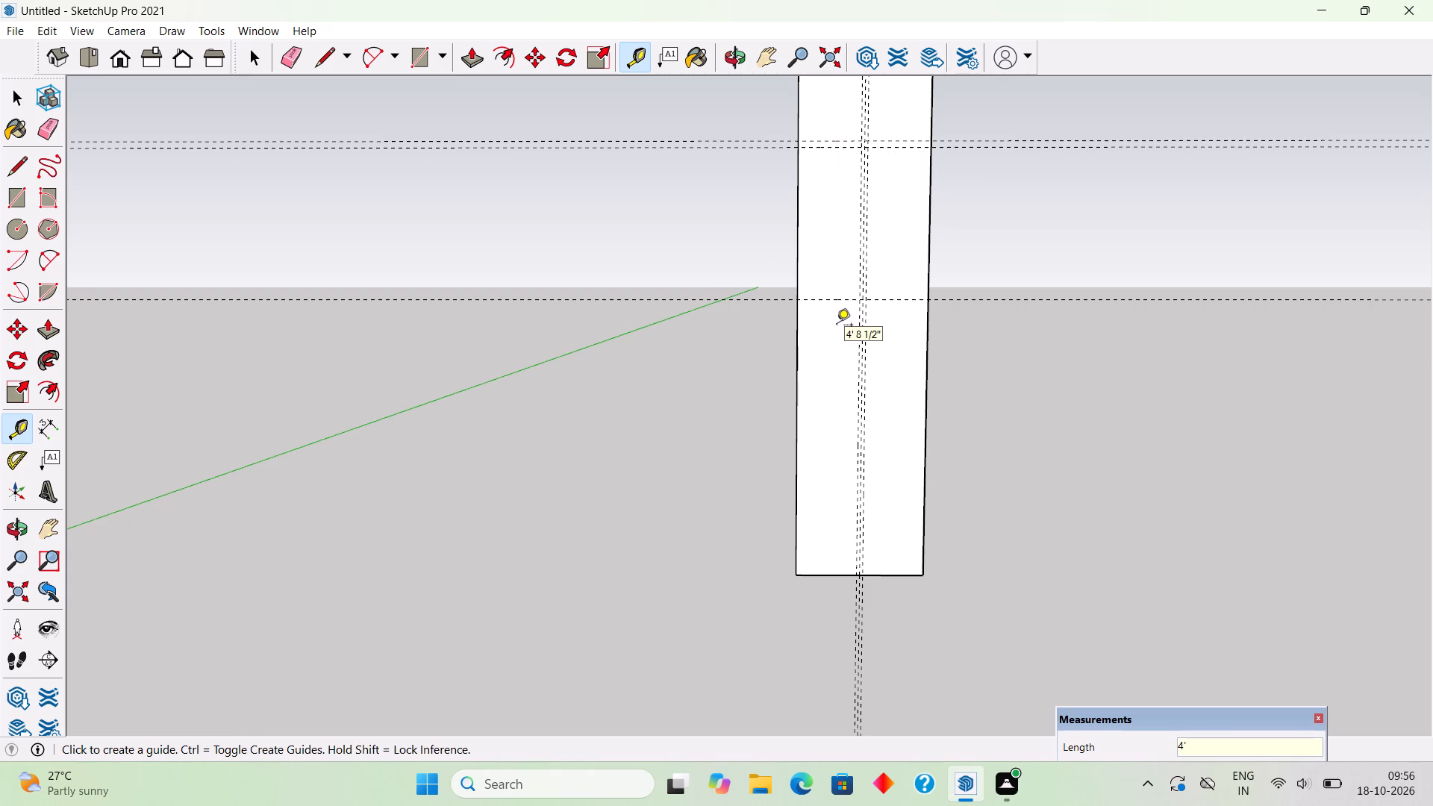
left_click(821, 302)
type("2\"")
key("Return")
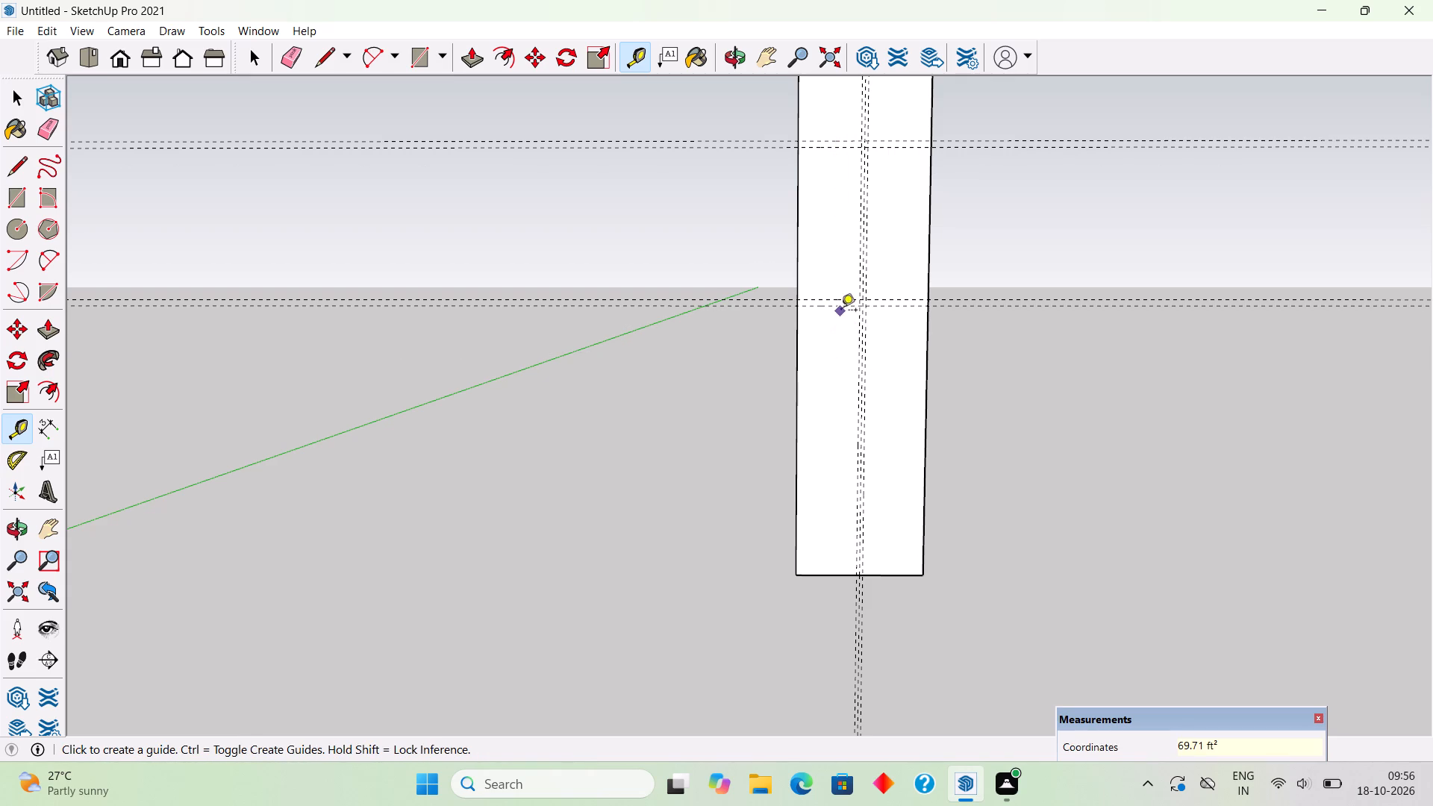
Place a fourth pair of horizontal guides, 4' below the third pair and spaced 2" apart.
left_click(841, 311)
type("4'")
key("Return")
left_click(830, 453)
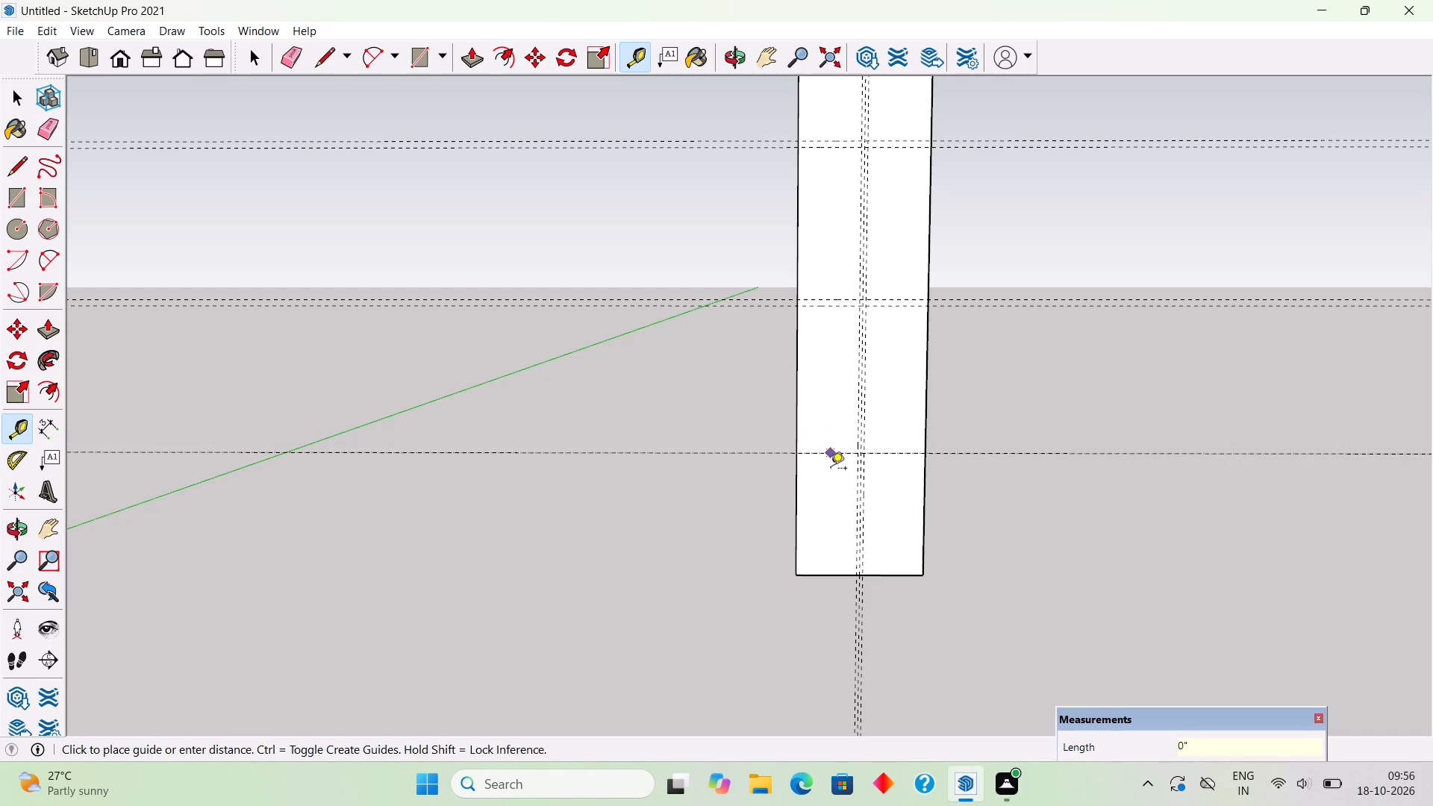
type("2\"")
key("Return")
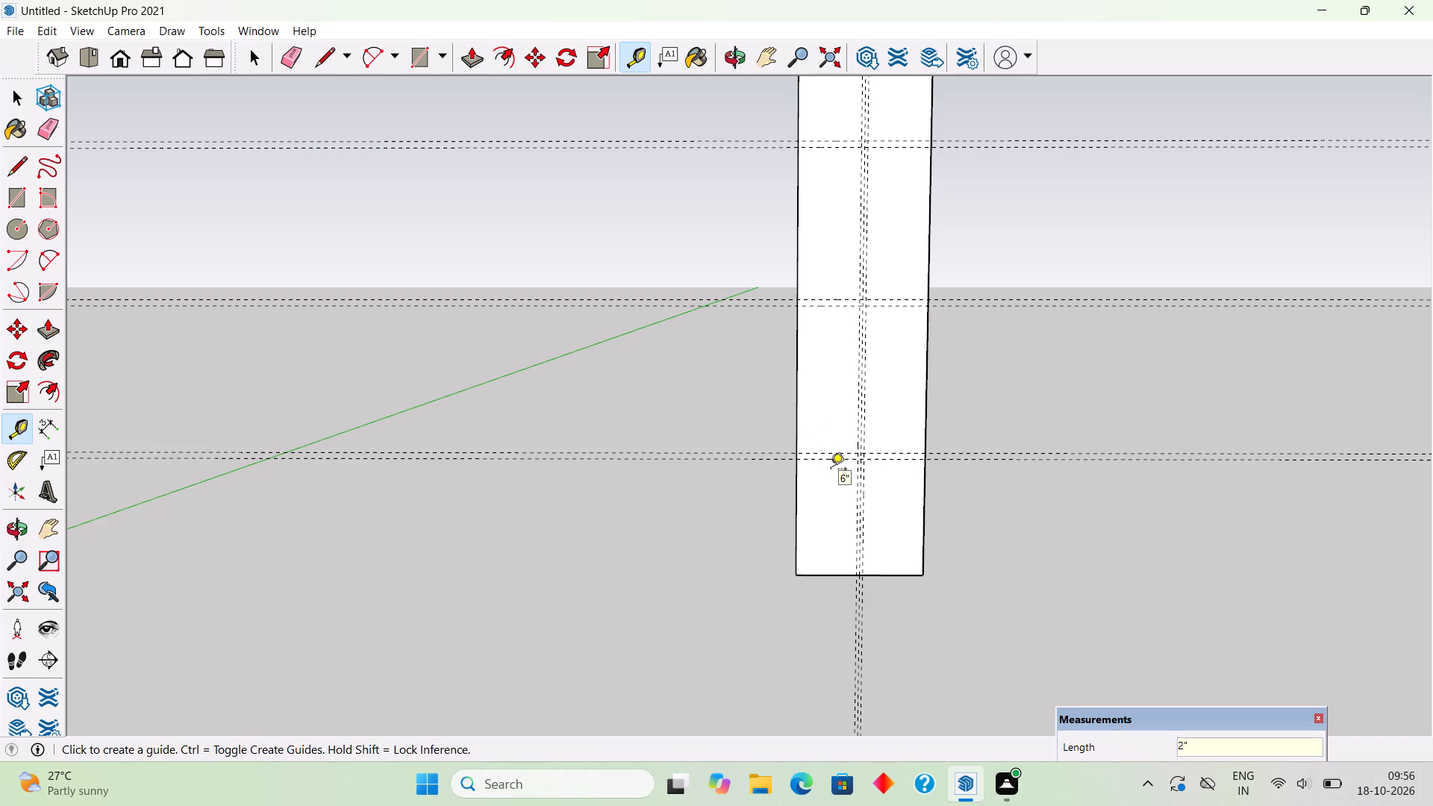
Inside the panel's group, draw a 3' 3" by 1' 8" rectangle on each side of the central guide strip in the bottom row.
key("space")
triple_click(885, 430)
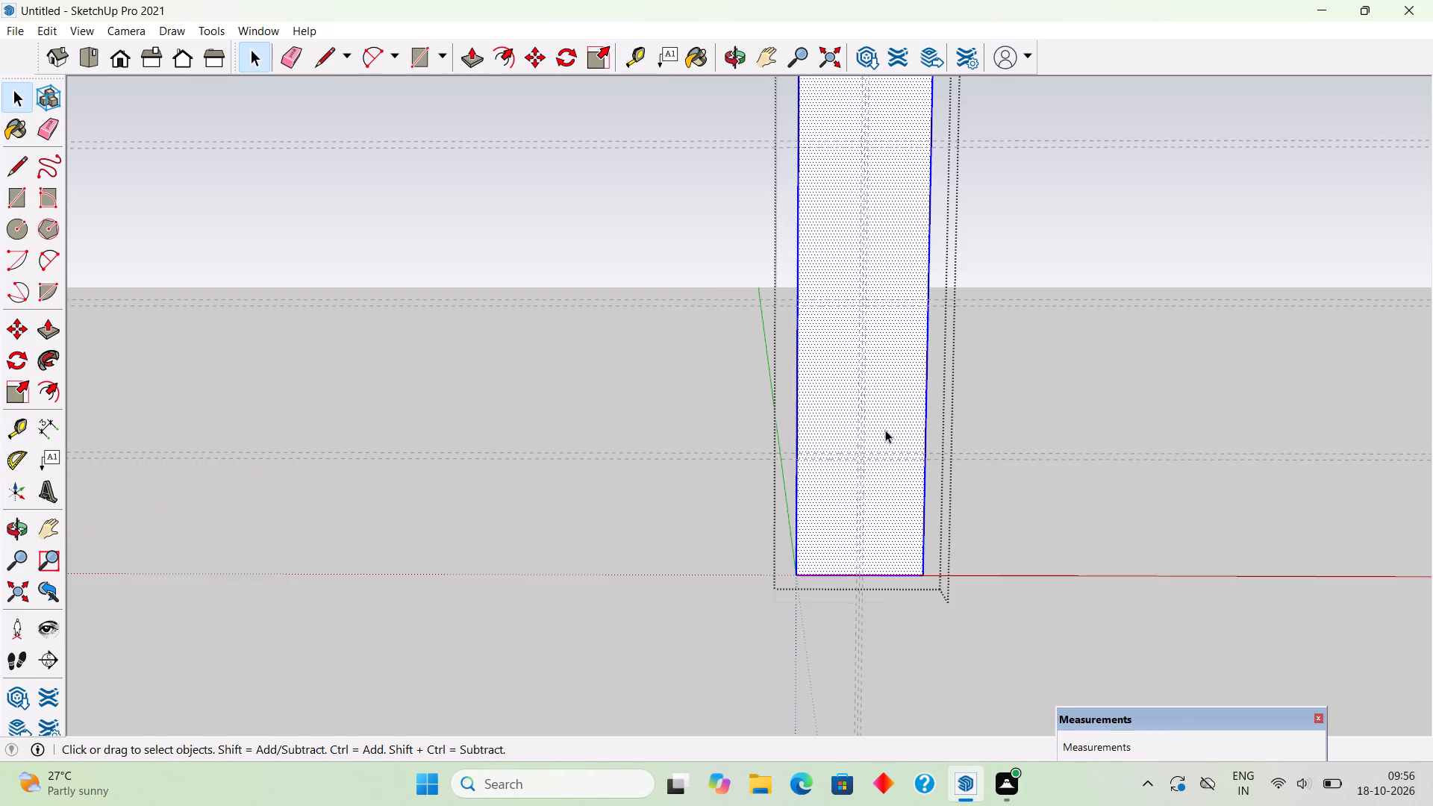
scroll(885, 430, "up", 12)
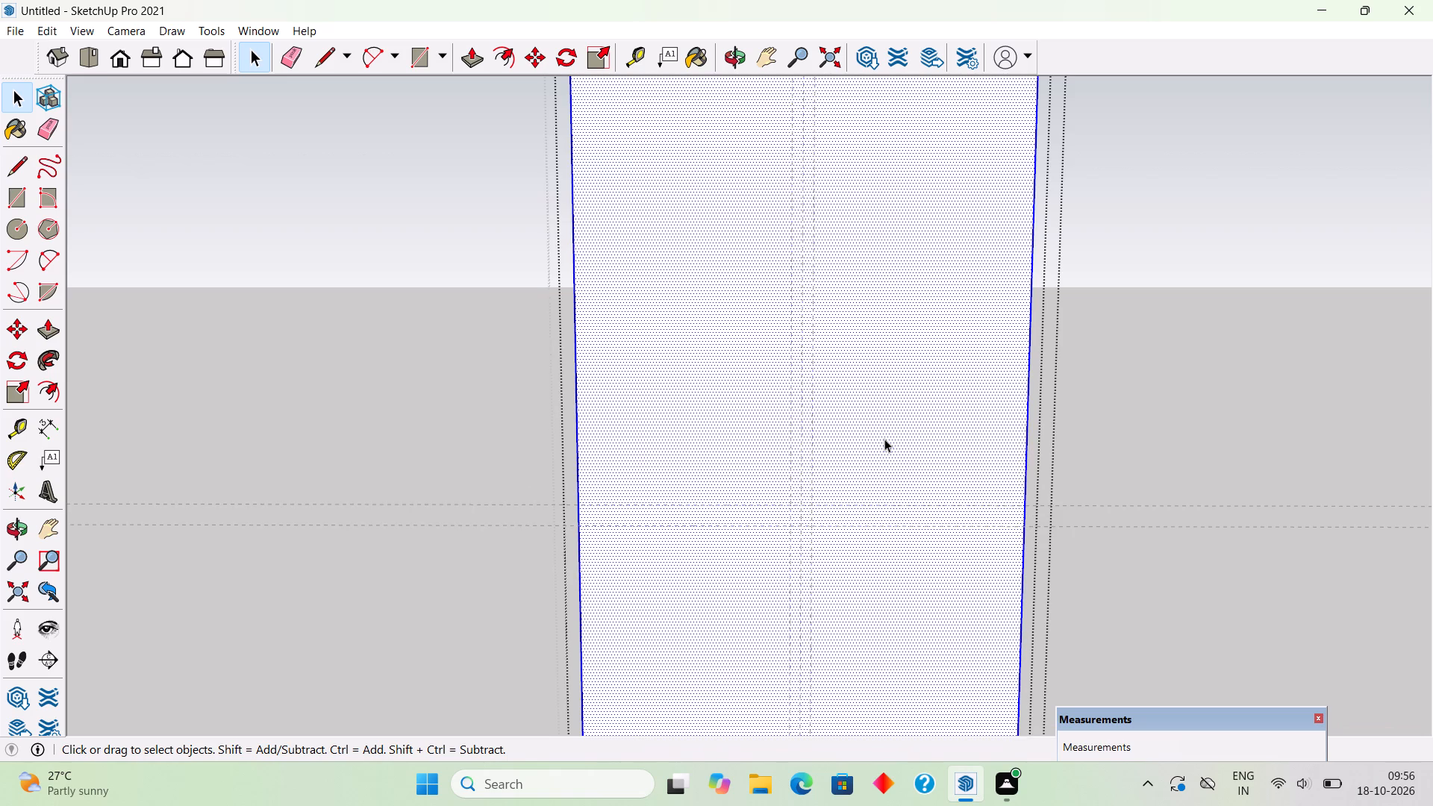
key("r")
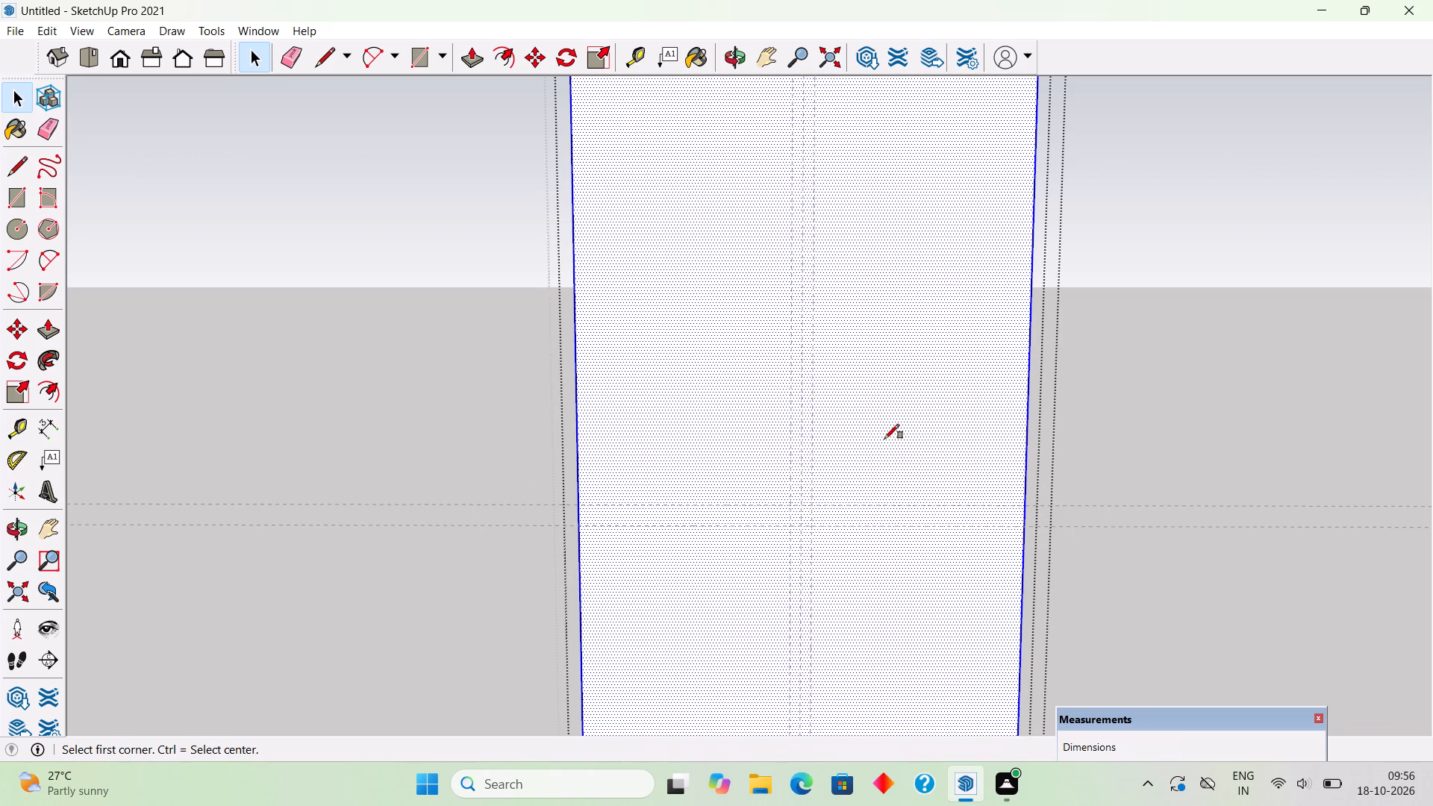
scroll(678, 491, "down", 2)
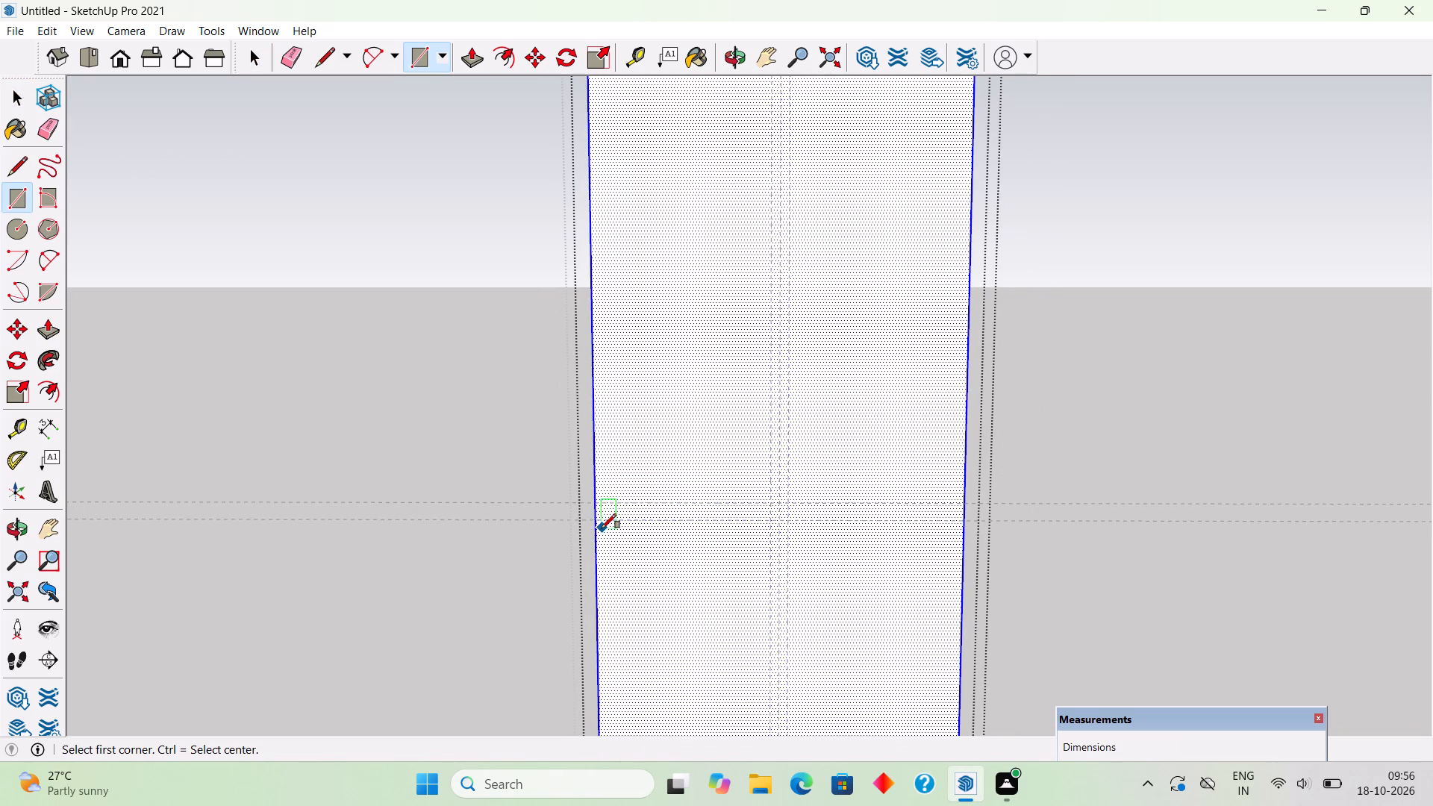
left_click(599, 519)
scroll(743, 449, "down", 5)
scroll(743, 449, "up", 1)
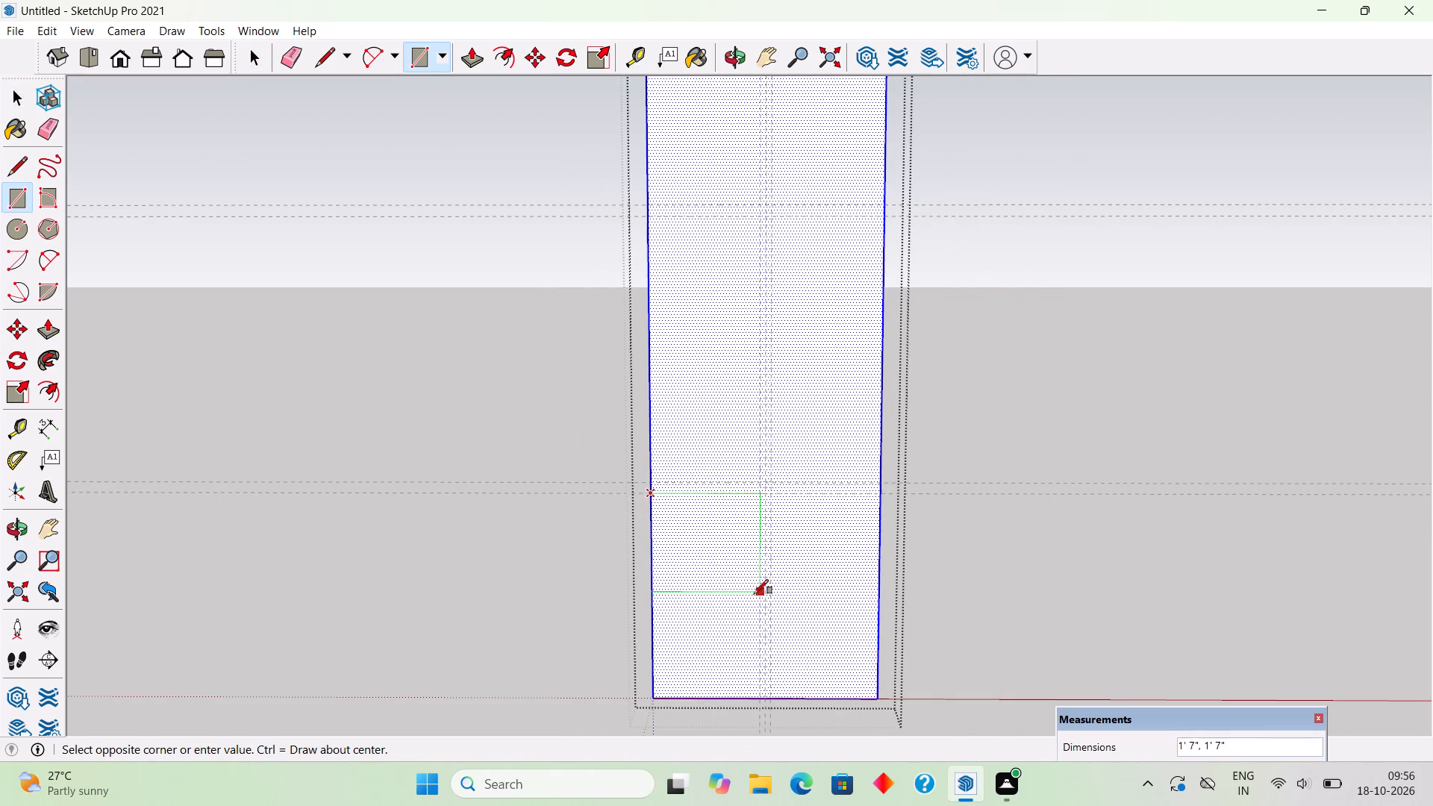
scroll(762, 701, "up", 3)
left_click(762, 701)
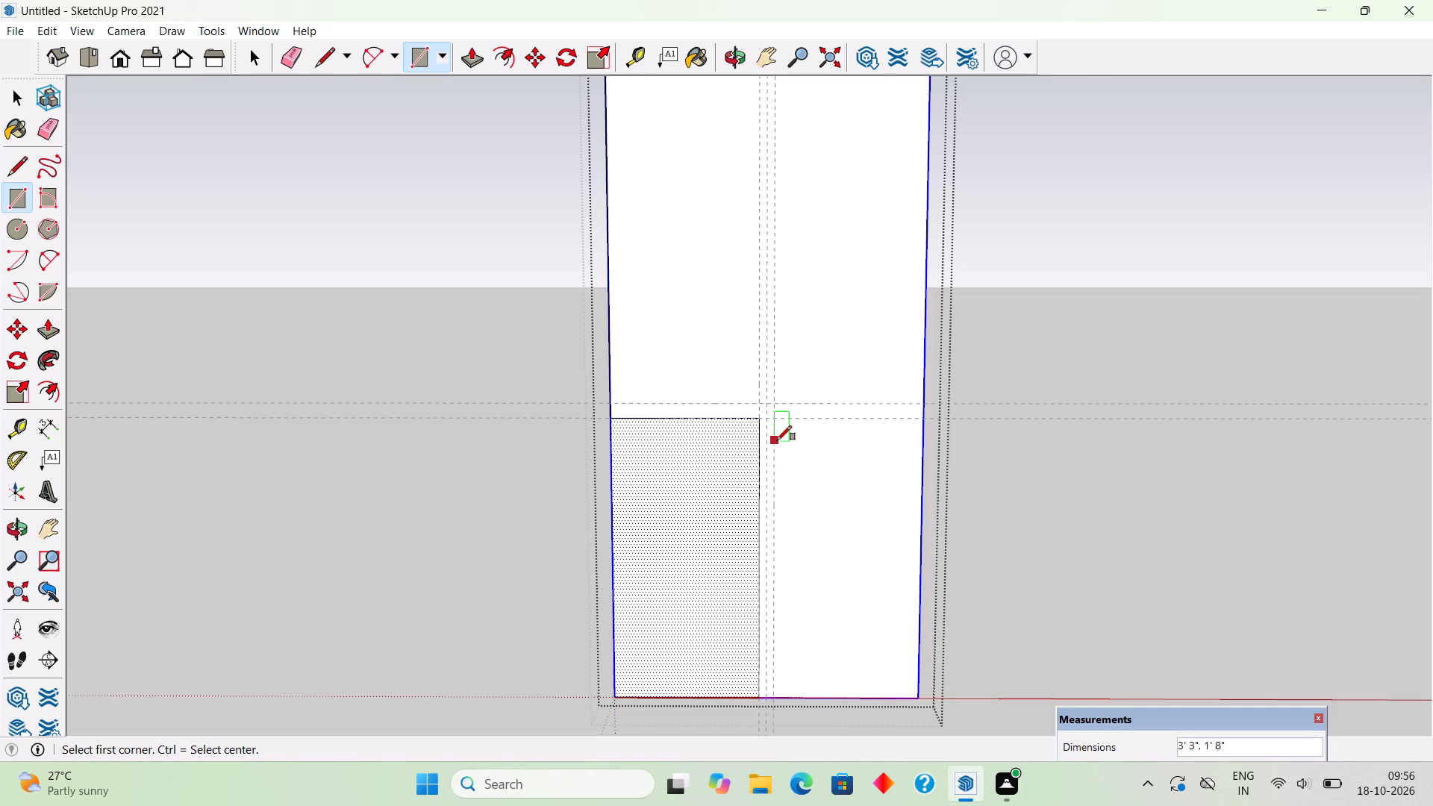
left_click(772, 413)
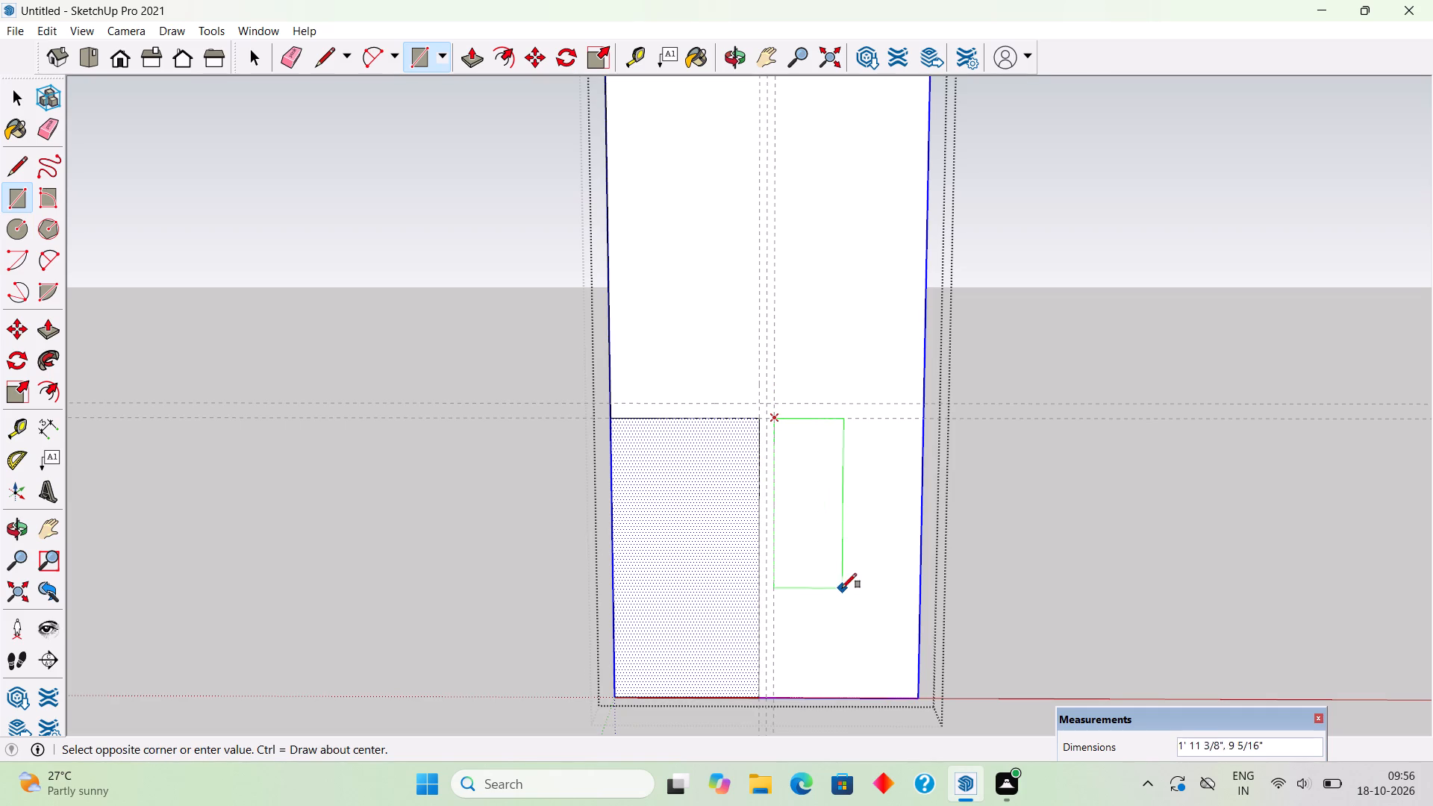
left_click(915, 692)
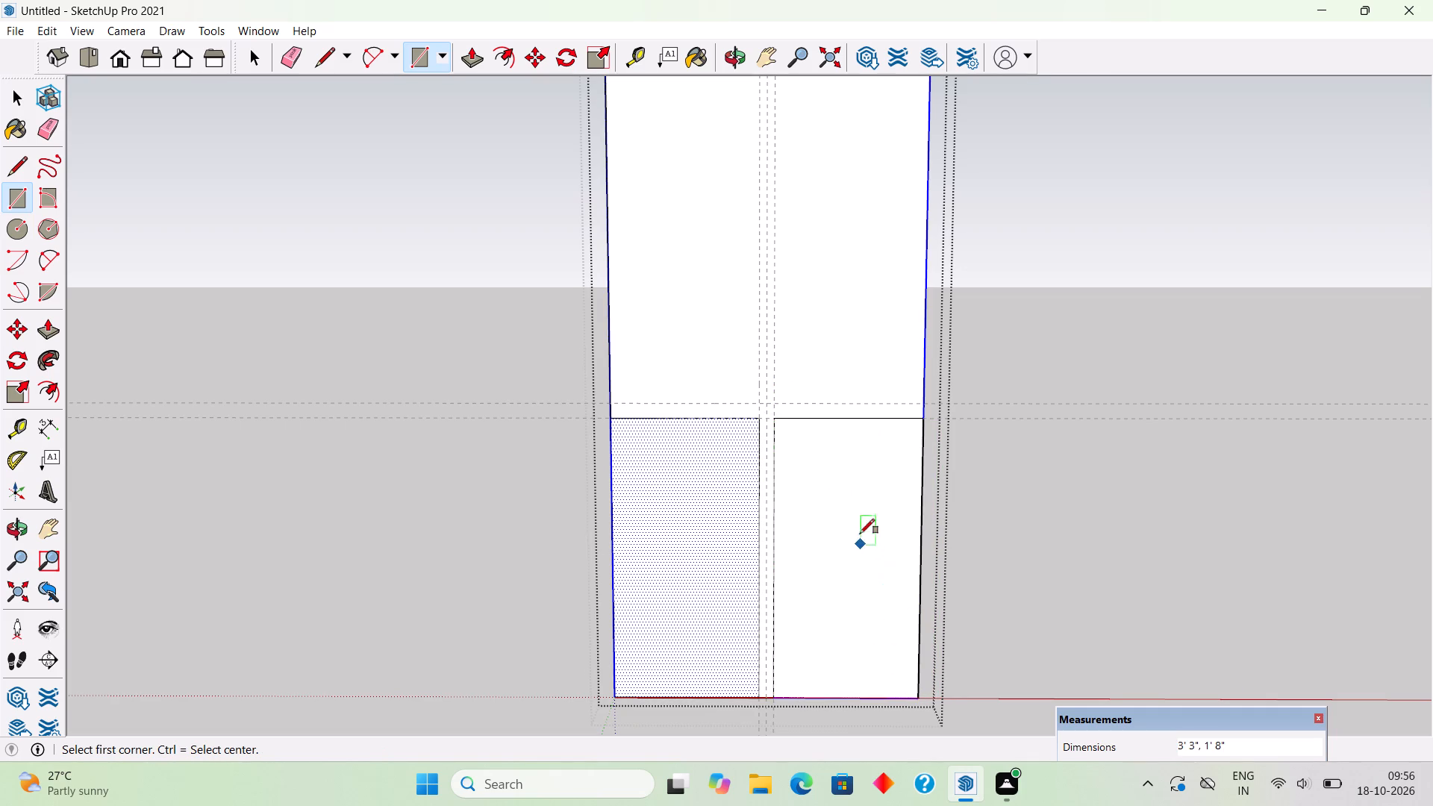
Draw a 4' by 1' 8" rectangle on each side of the central guide strip in the second row from the bottom.
scroll(858, 534, "down", 6)
scroll(811, 250, "up", 3)
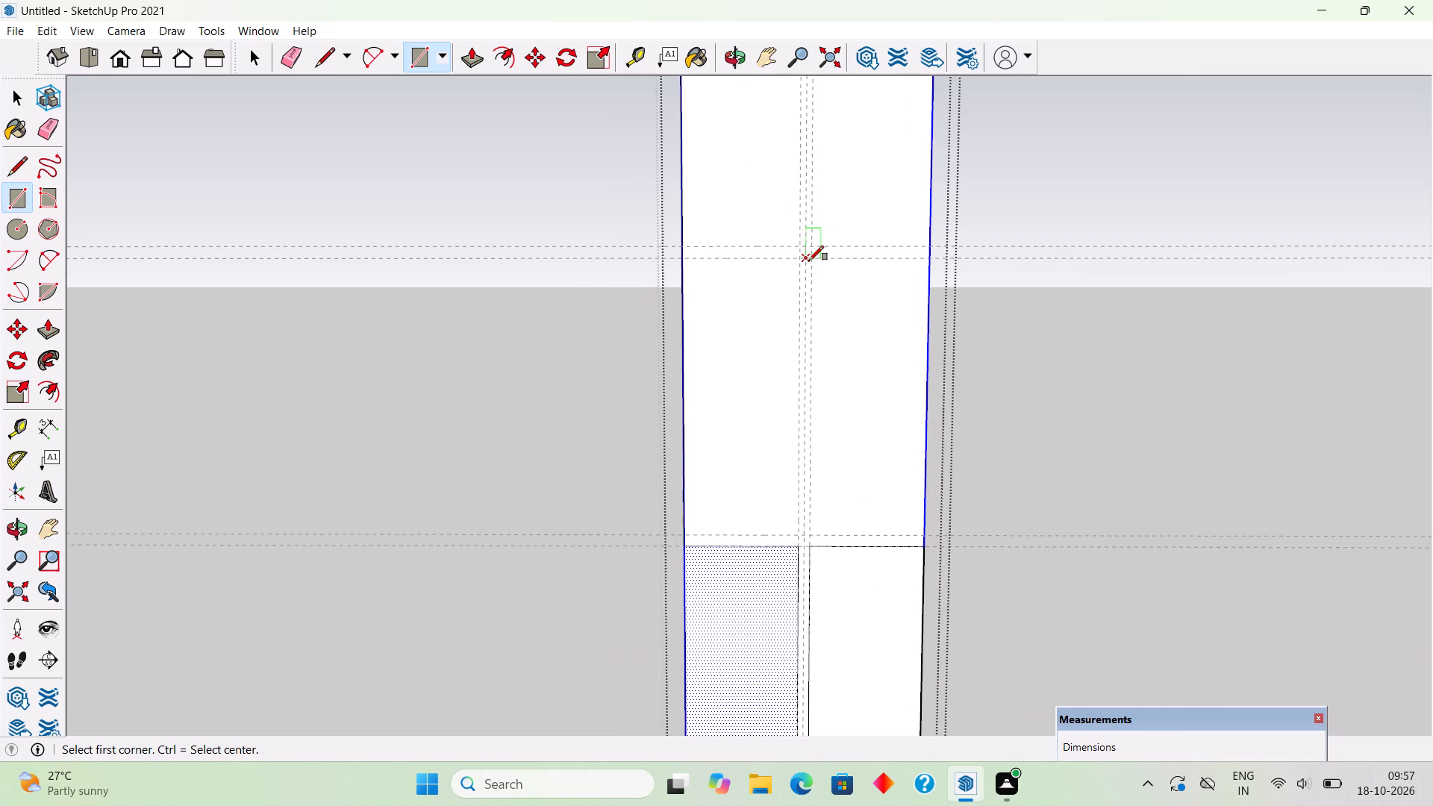
left_click(811, 259)
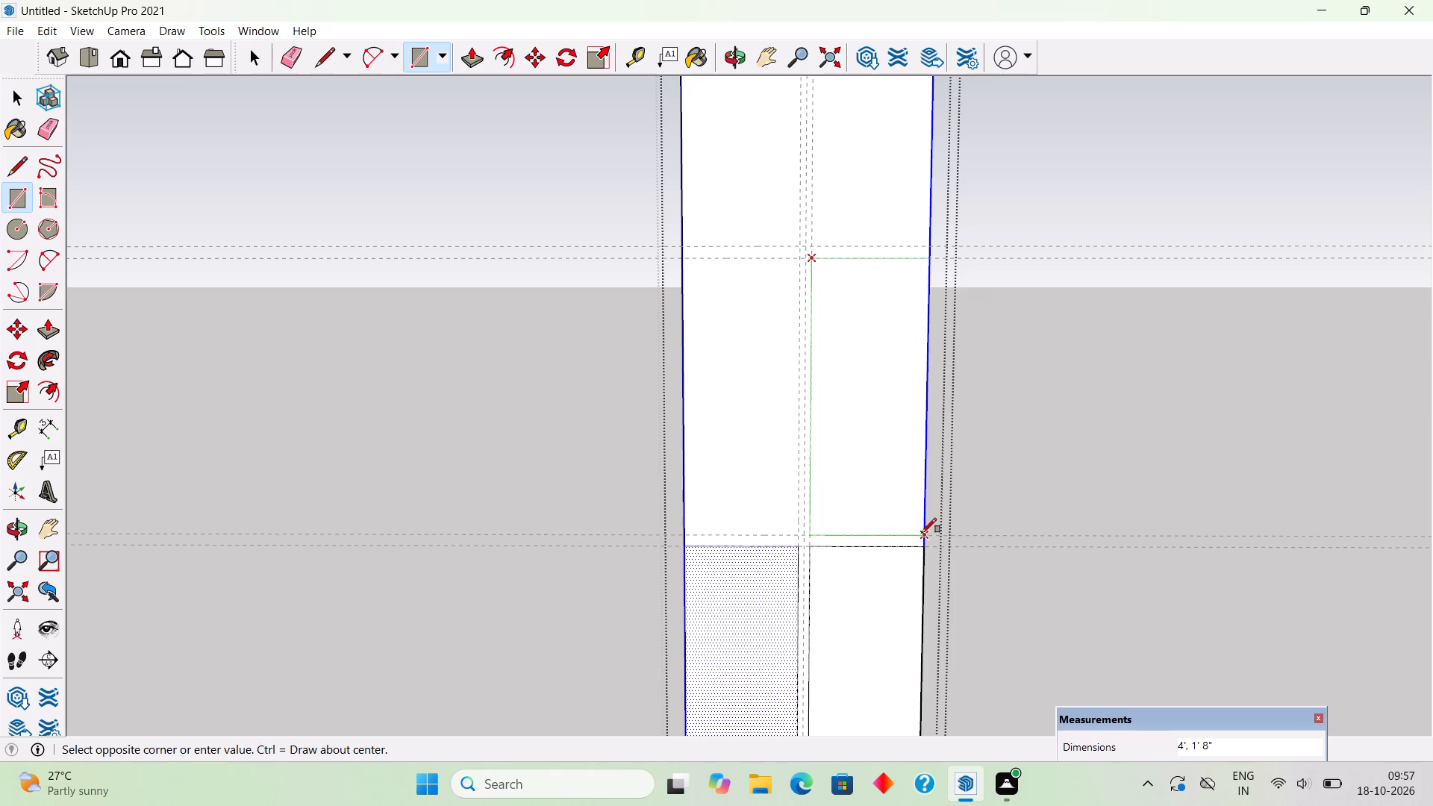
left_click(922, 533)
left_click_drag(681, 260, 687, 270)
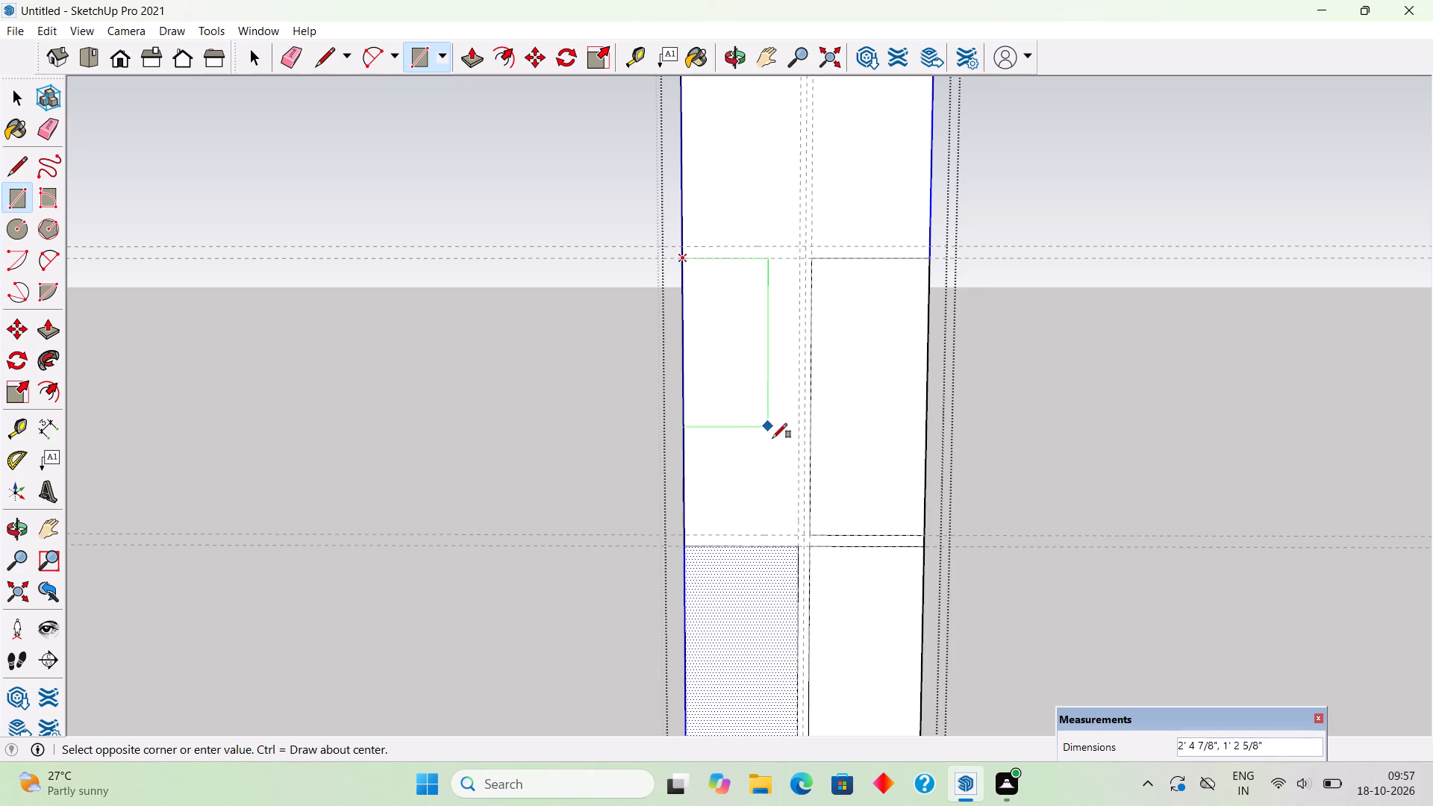
left_click(793, 534)
Draw a 4' by 1' 8" rectangle on each side of the central guide strip in the third row from the bottom.
scroll(797, 543, "down", 11)
scroll(845, 459, "up", 5)
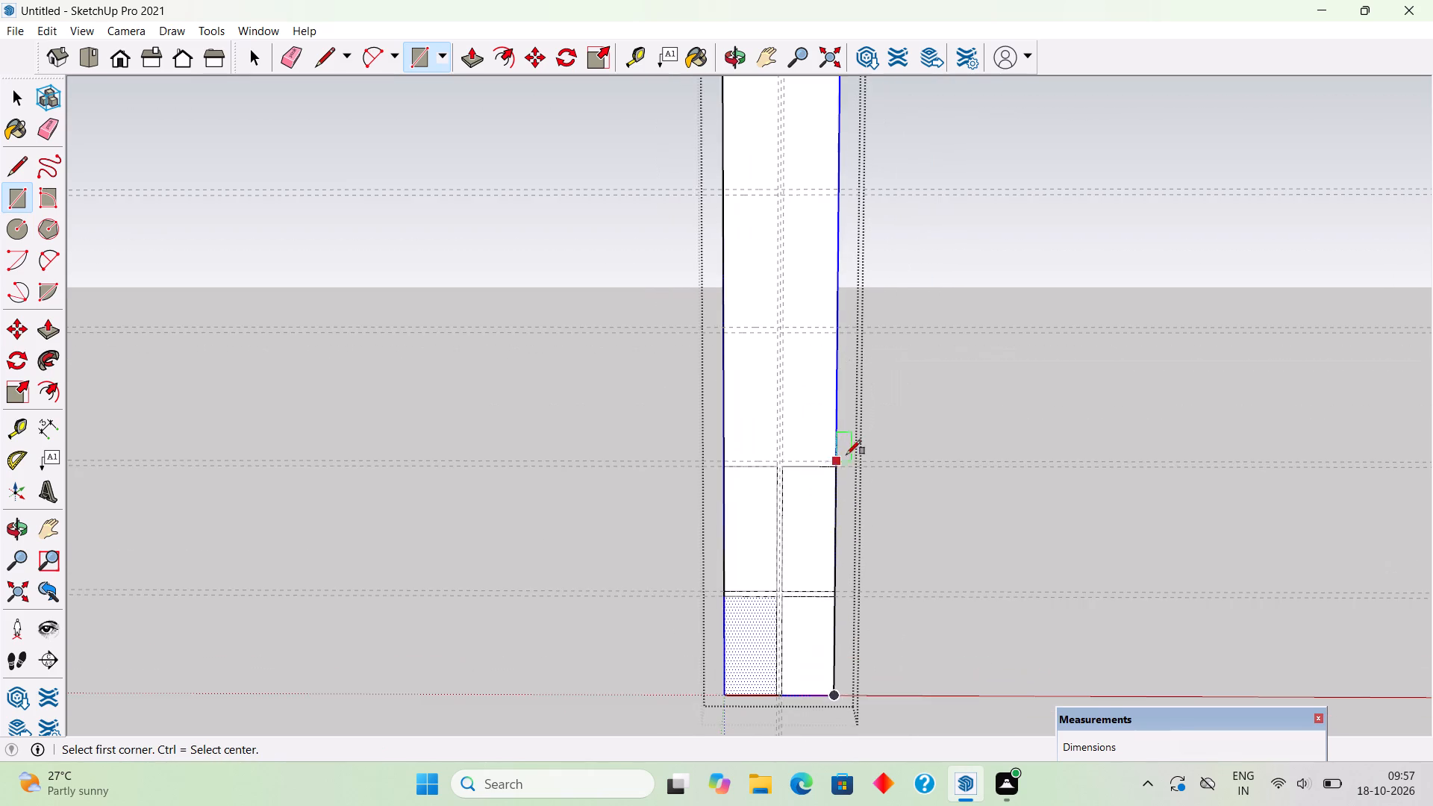
scroll(813, 313, "up", 10)
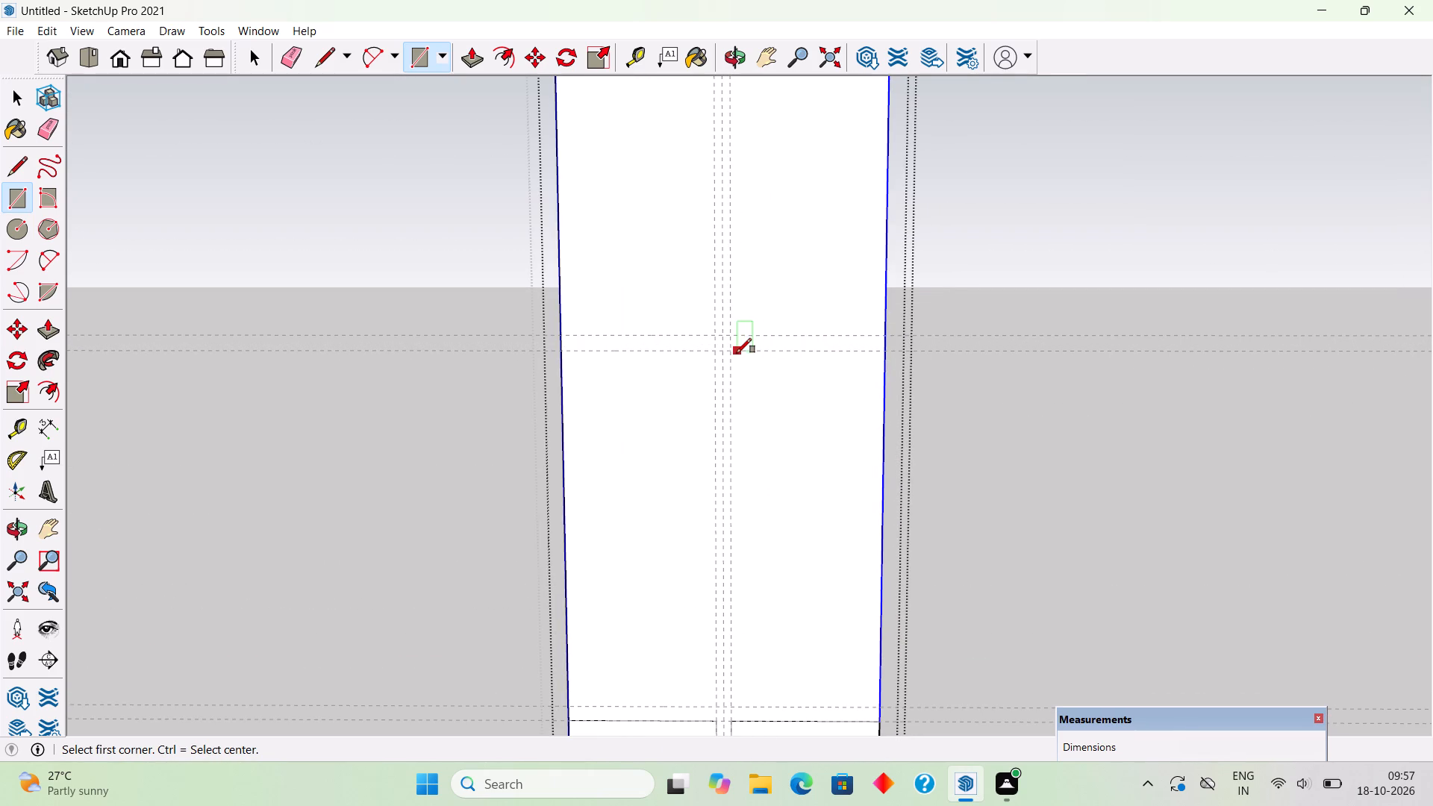
left_click(735, 353)
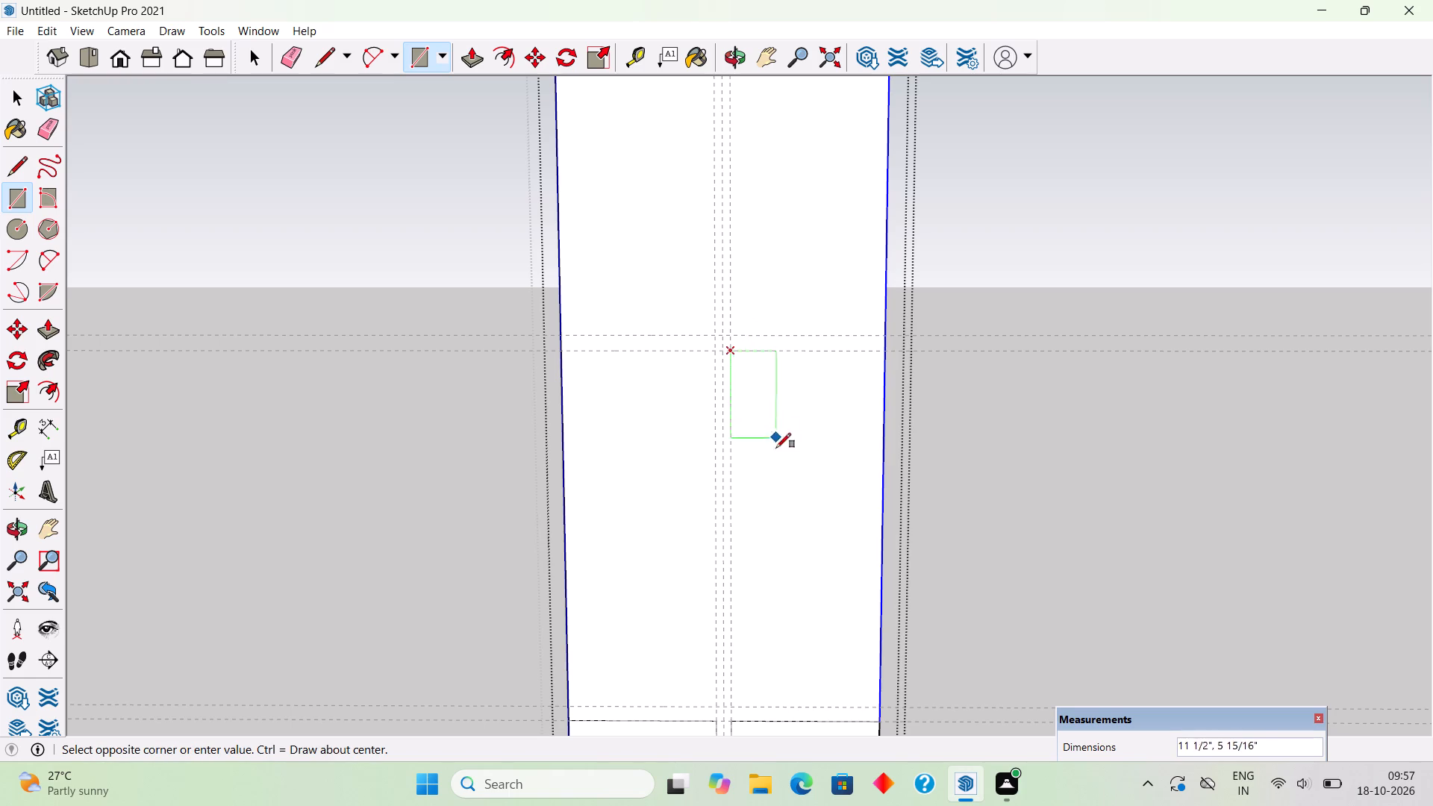
left_click(875, 705)
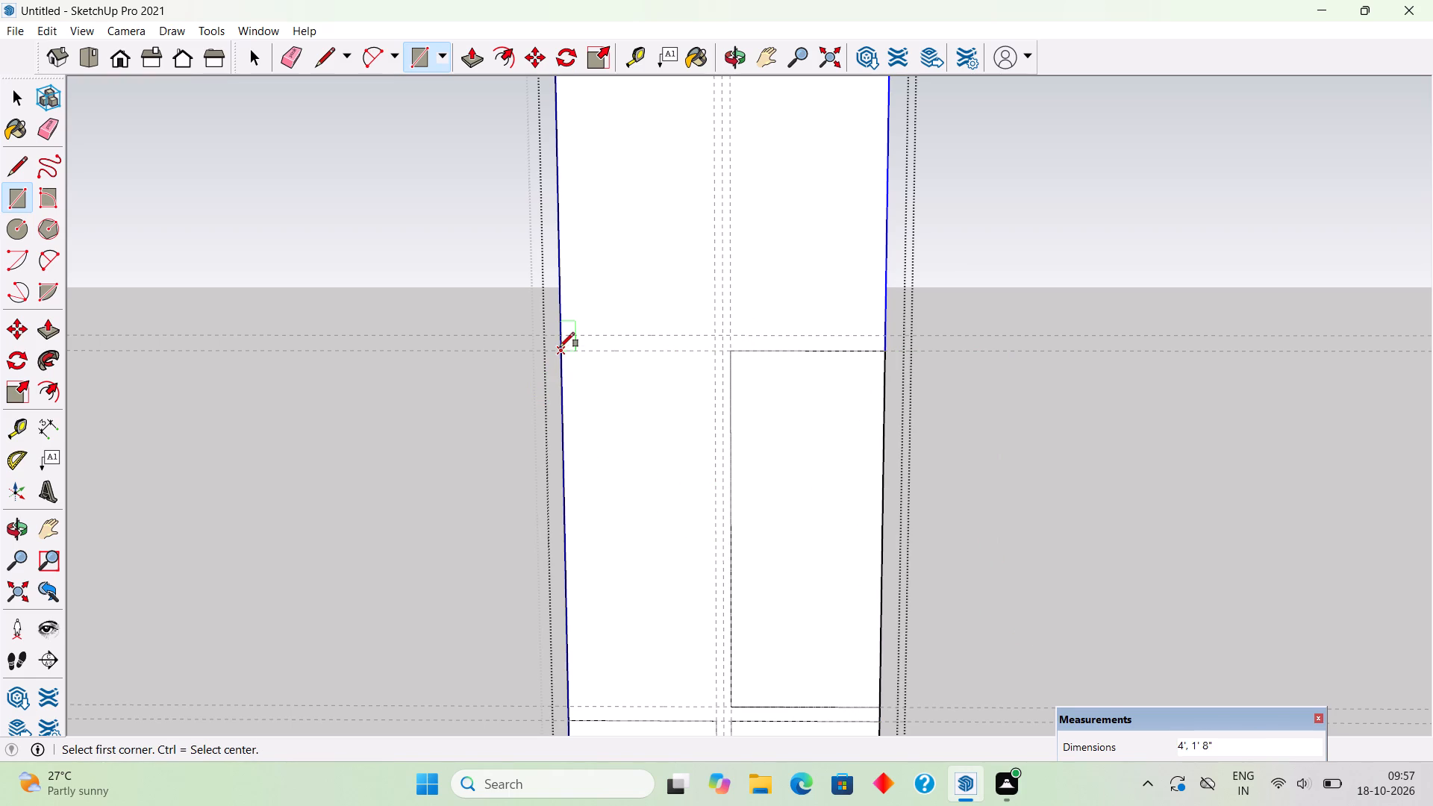
left_click(560, 347)
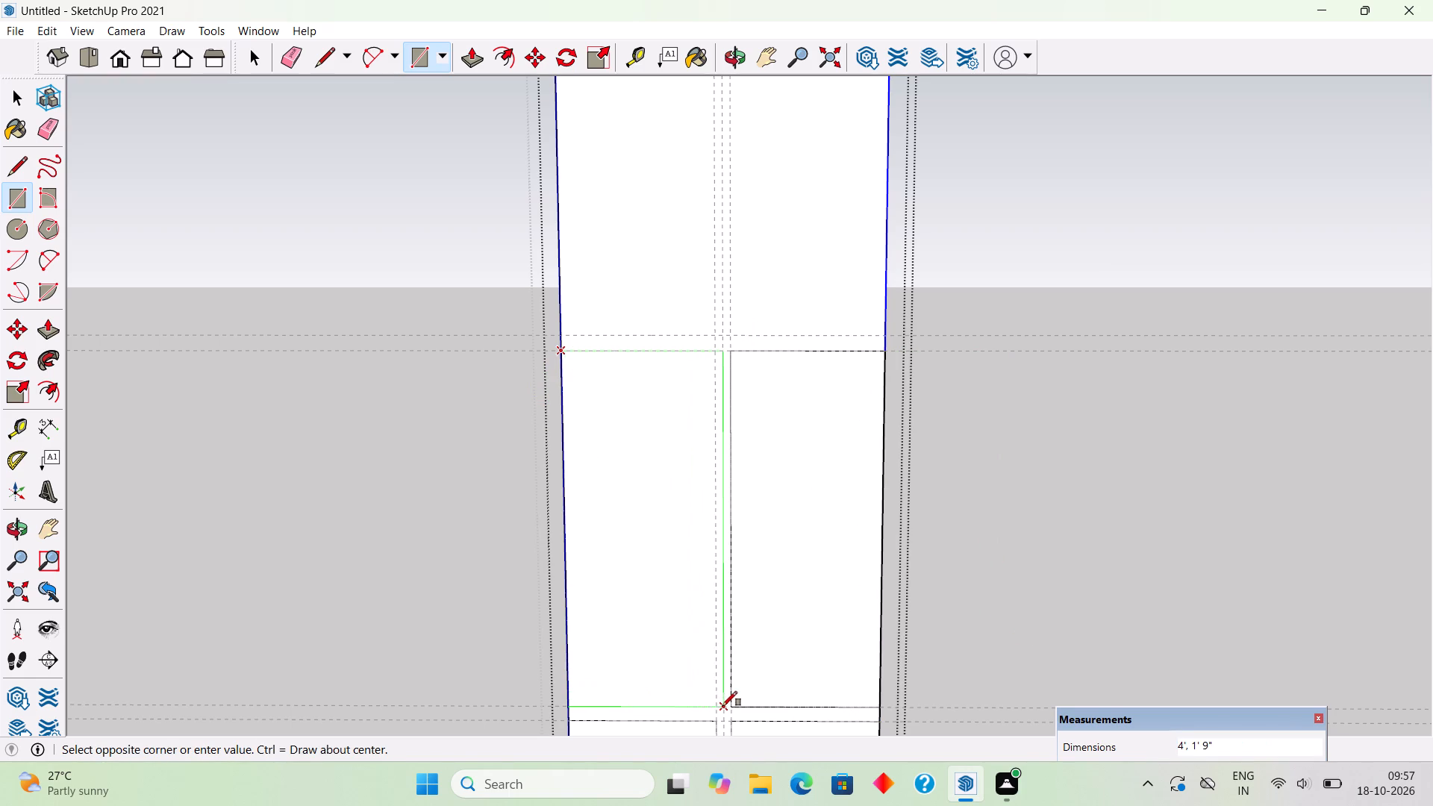
left_click(711, 710)
Draw 4' by 1' 8" rectangles on both sides of the central guide strip in the top two rows.
scroll(704, 709, "down", 9)
scroll(782, 384, "up", 4)
left_click(680, 390)
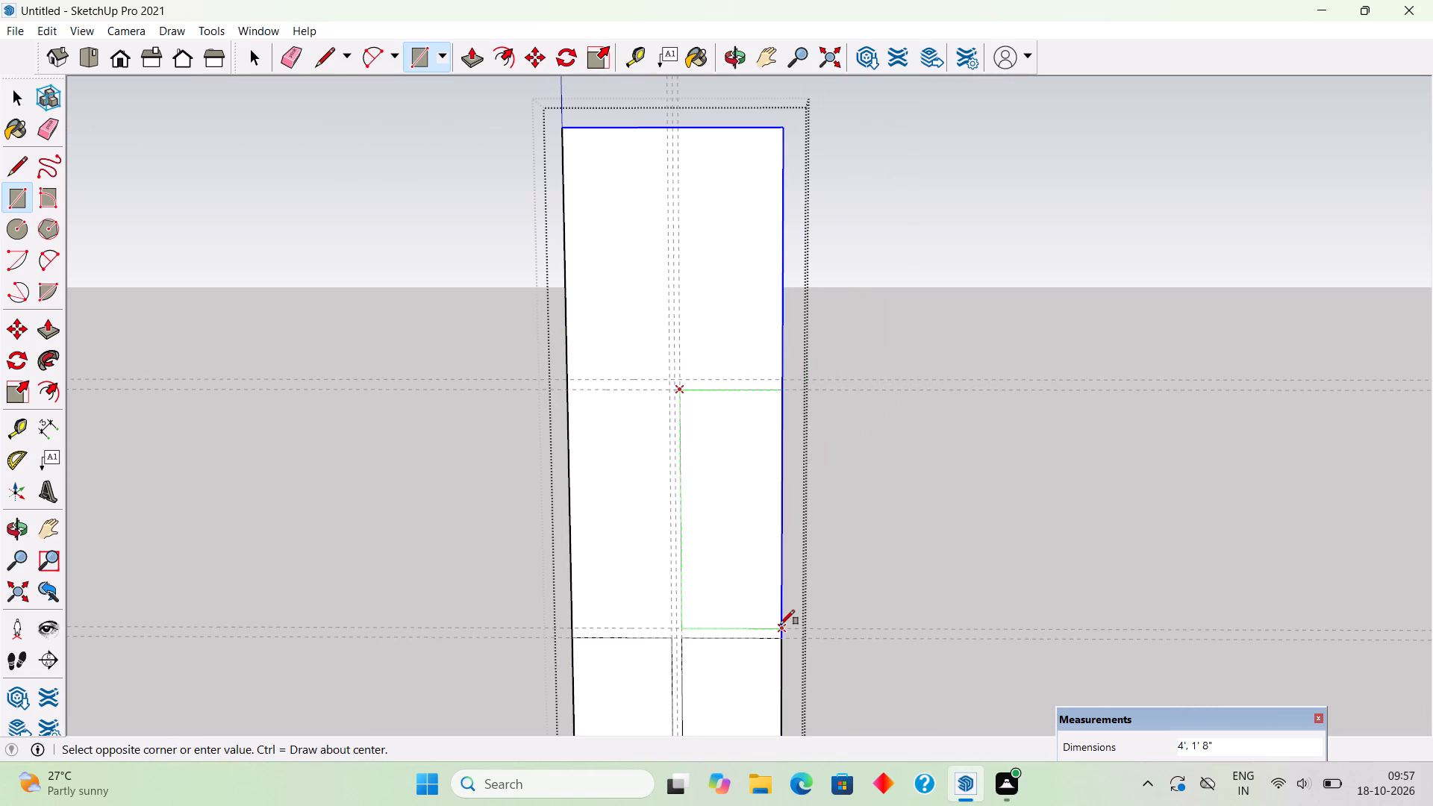
left_click(780, 625)
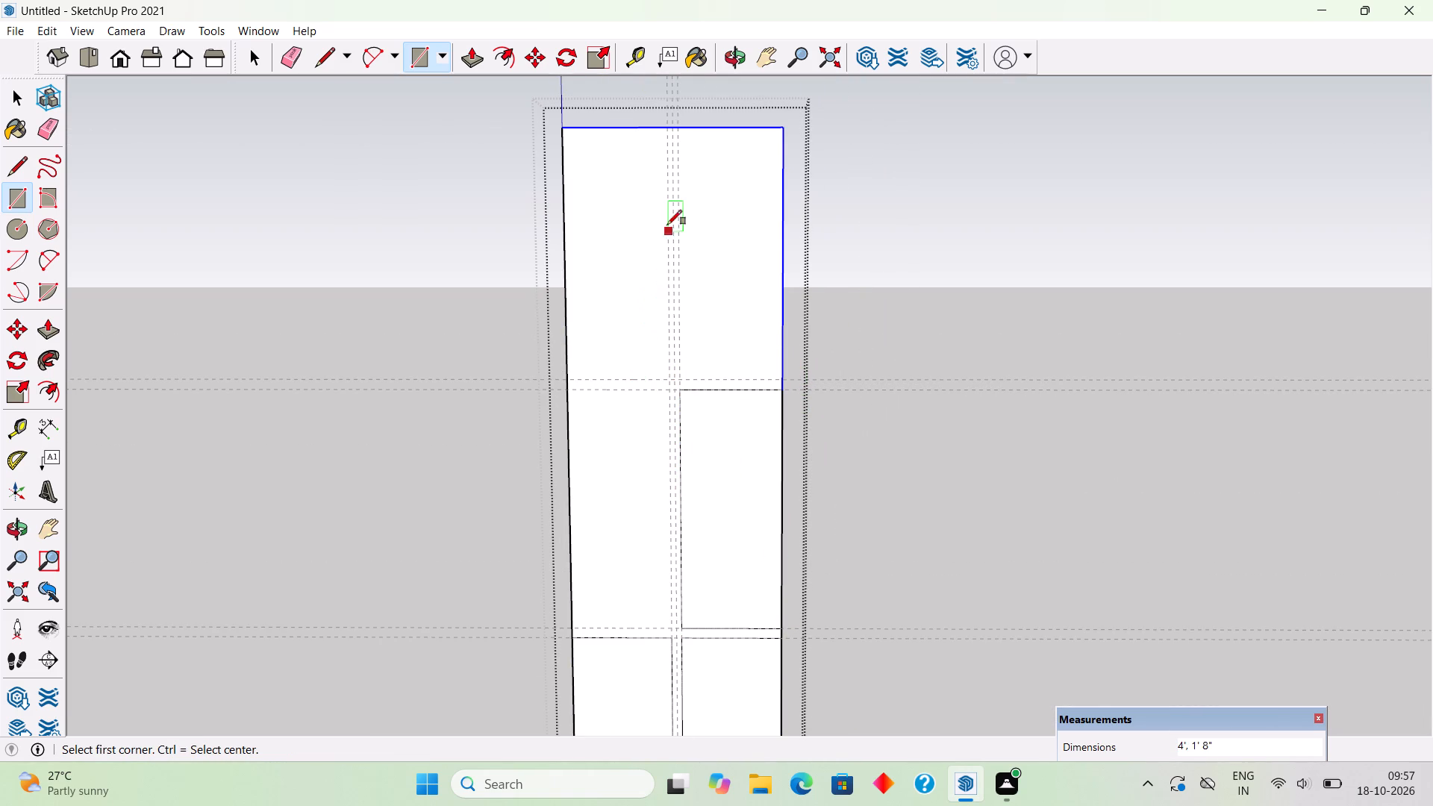
left_click(681, 128)
left_click(781, 378)
left_click(566, 133)
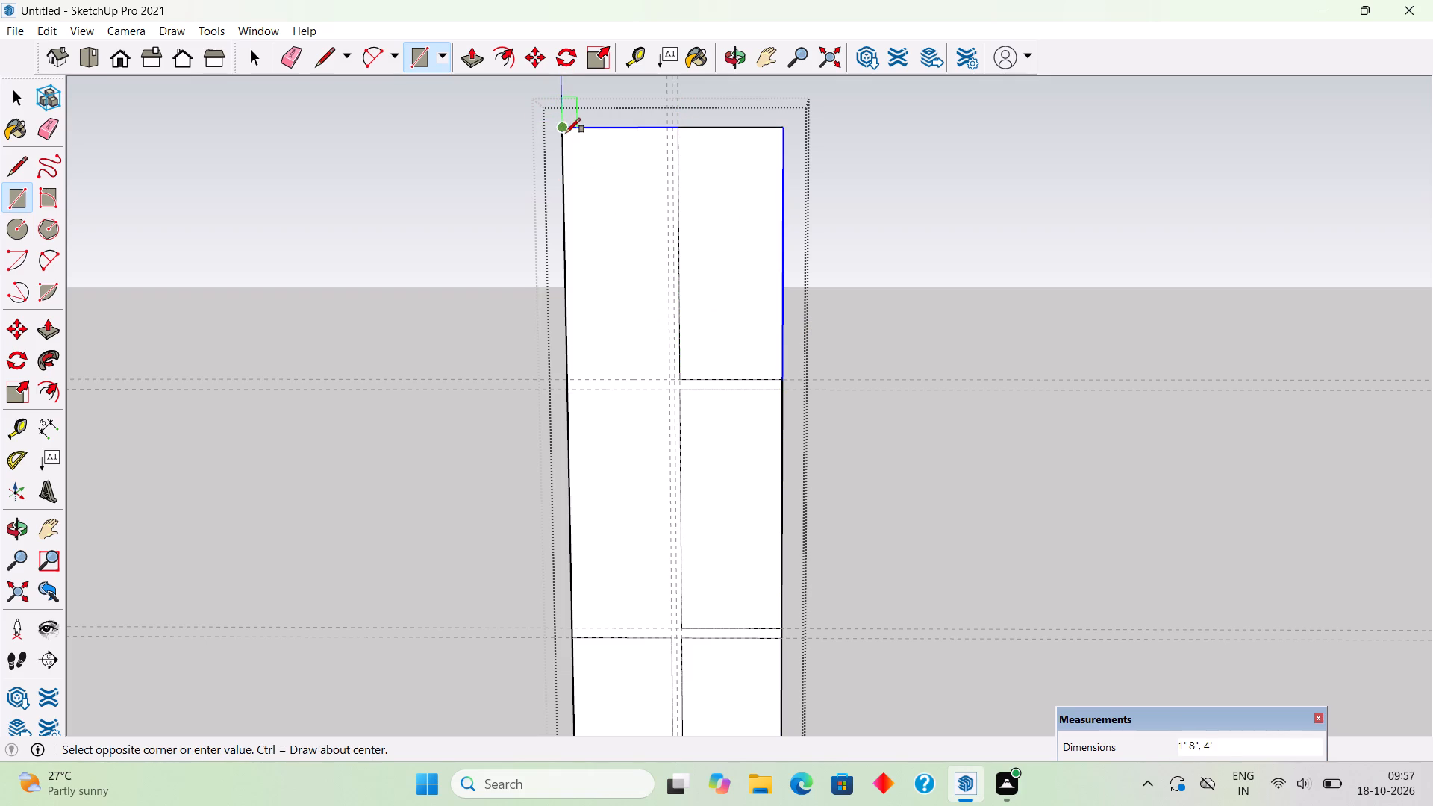
left_click(668, 377)
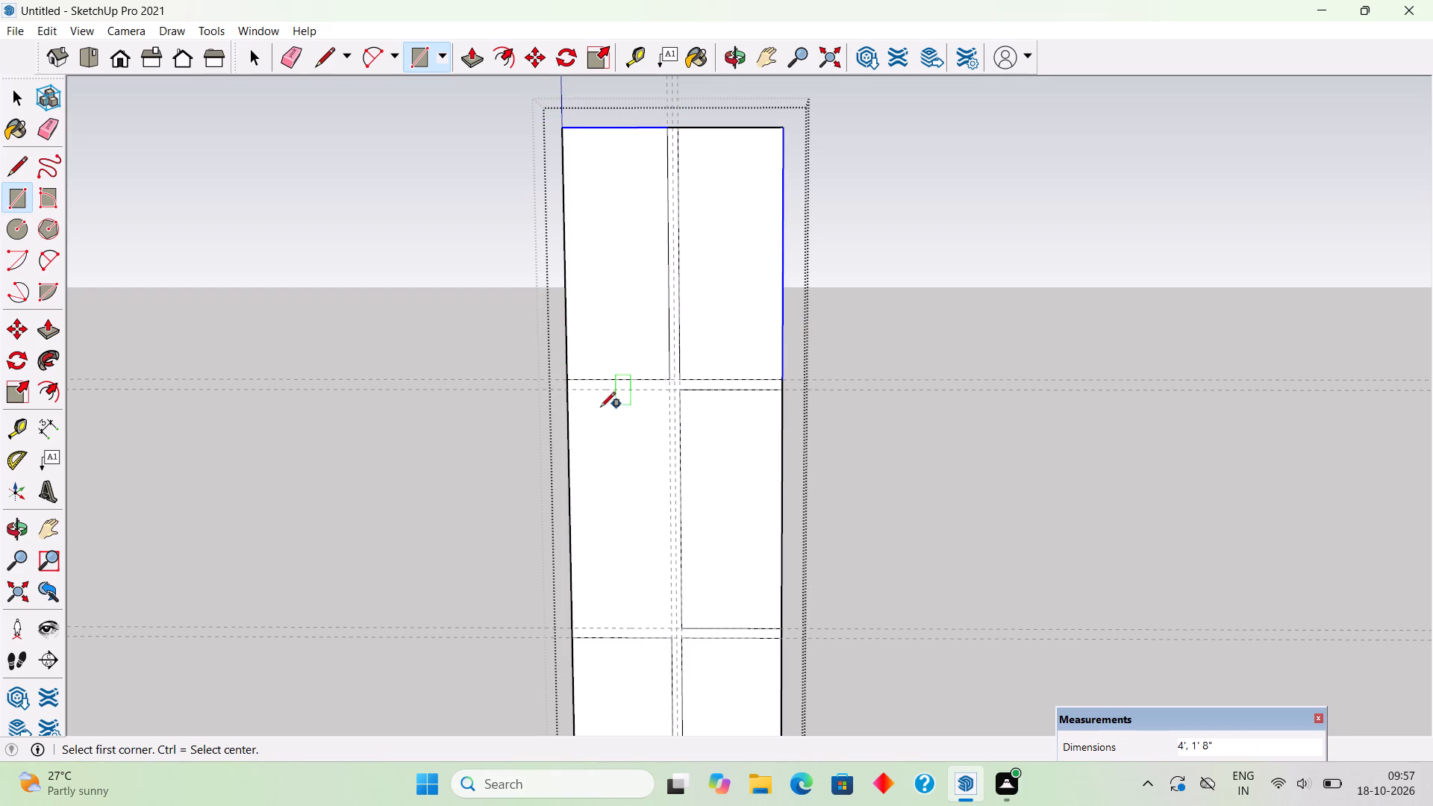
left_click(572, 391)
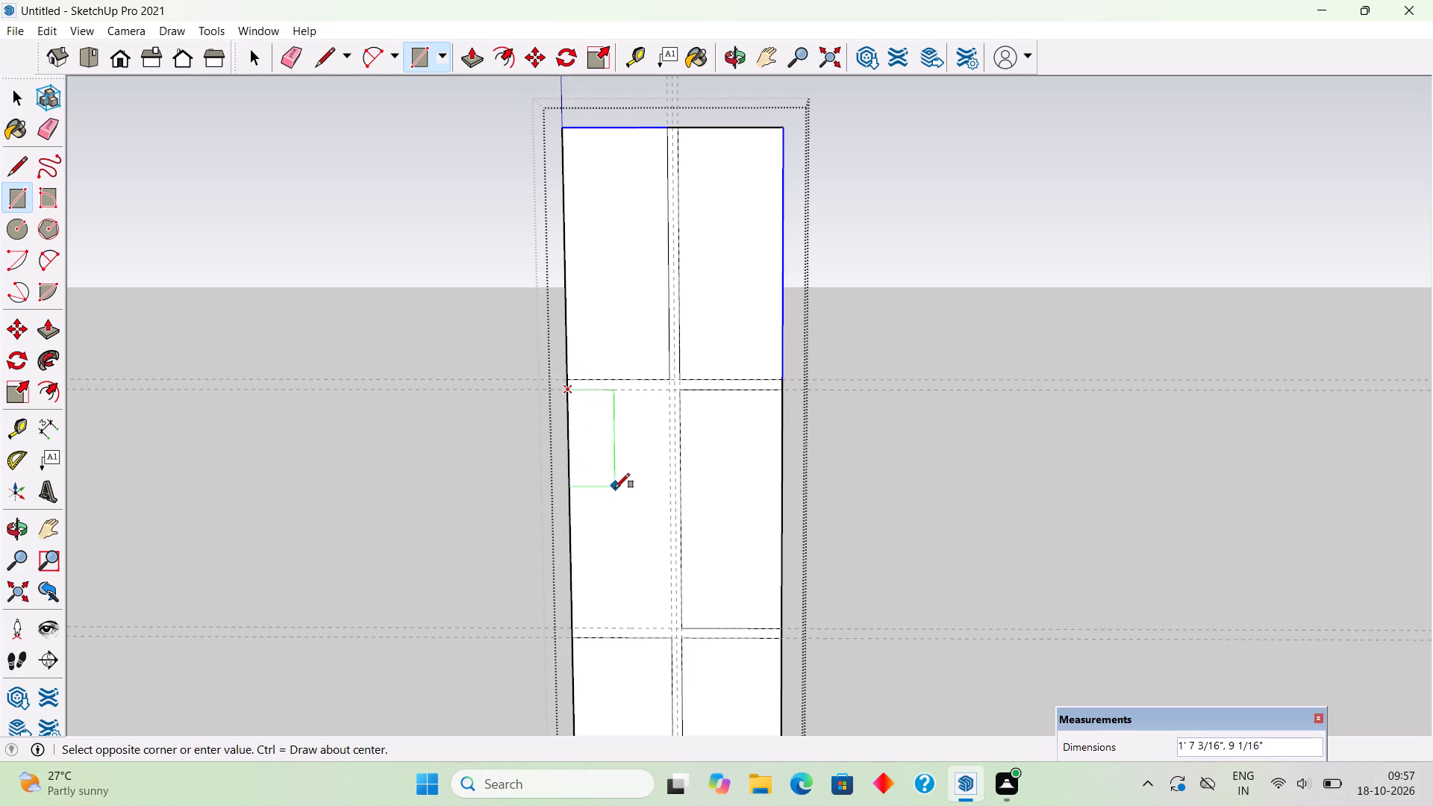
scroll(616, 490, "down", 2)
scroll(654, 602, "up", 3)
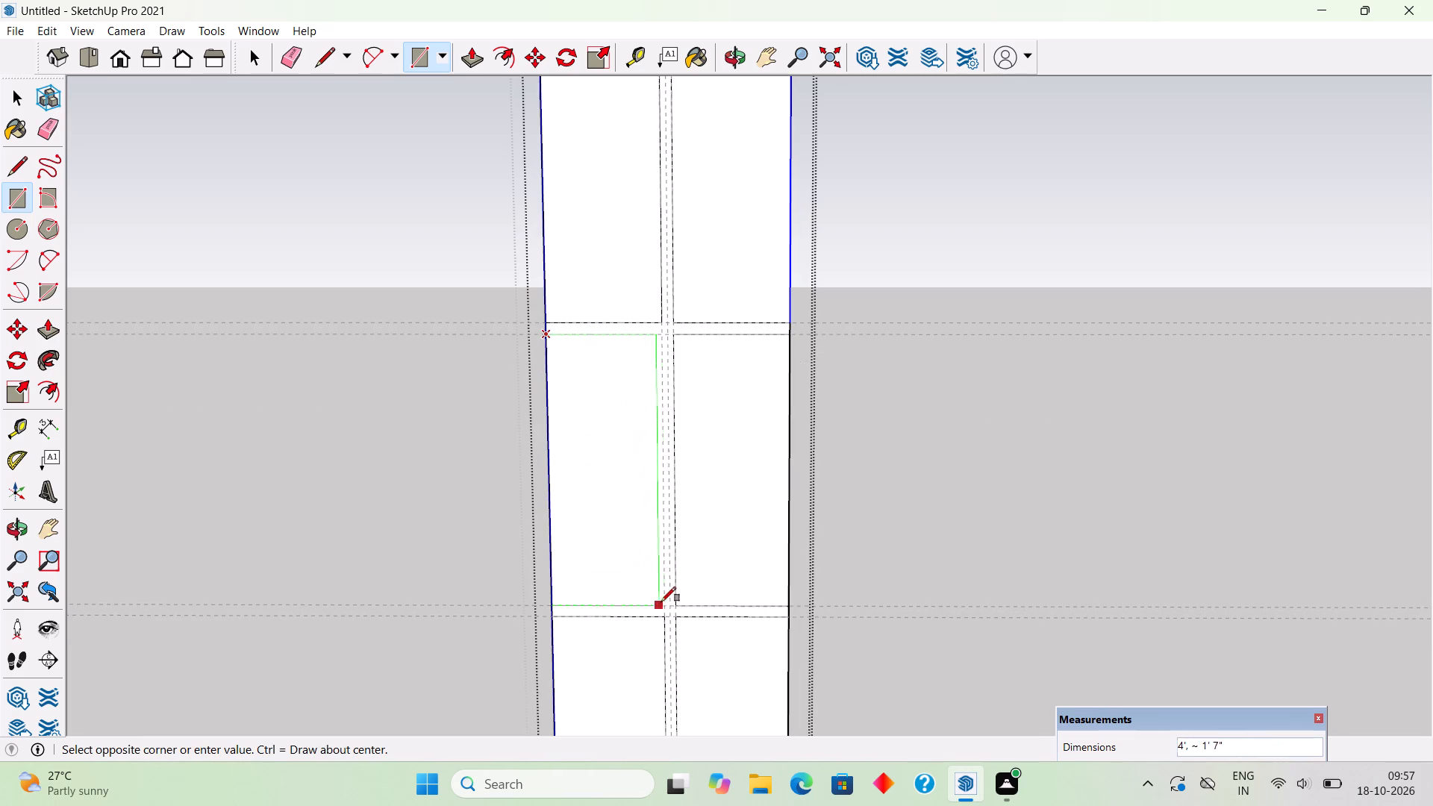
left_click(665, 602)
key("space")
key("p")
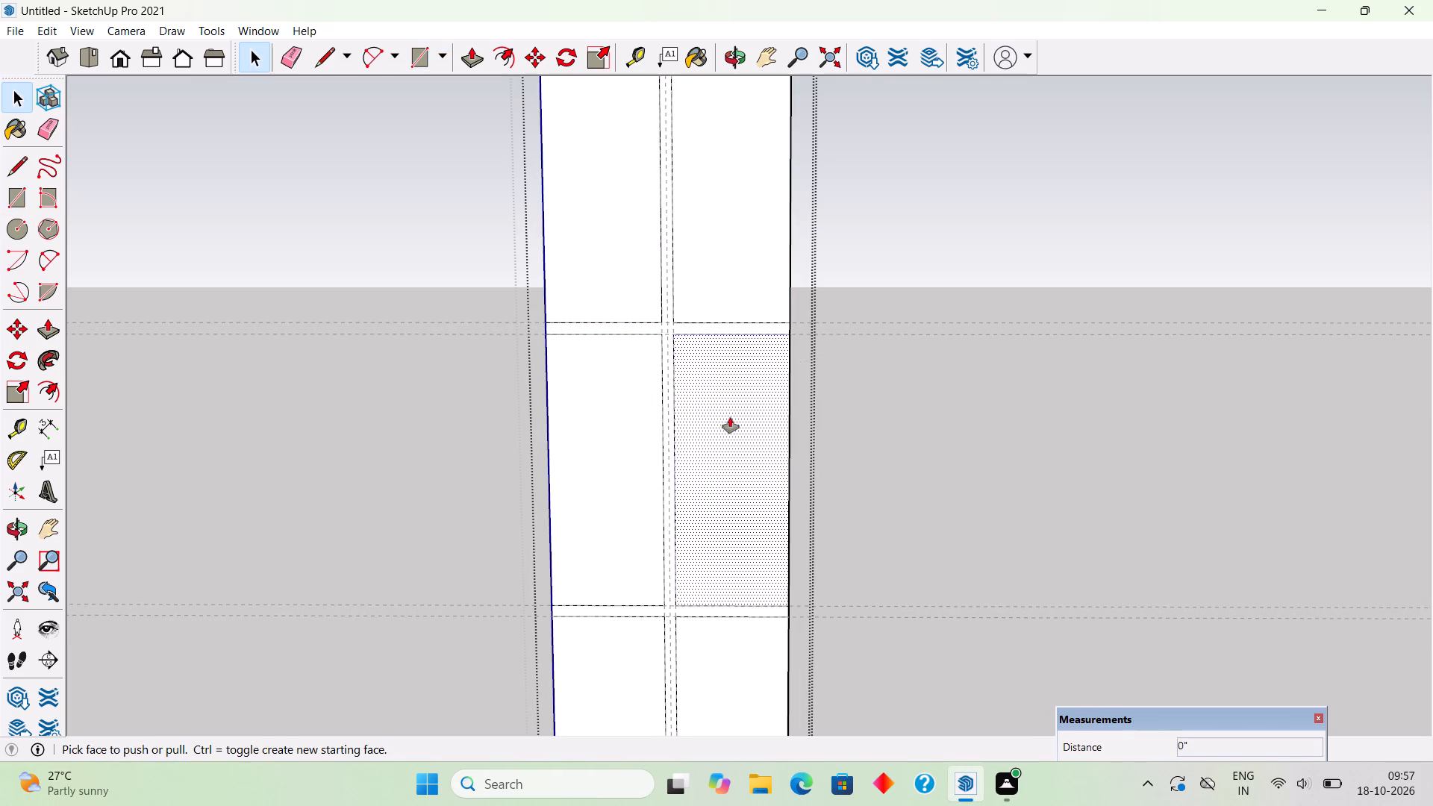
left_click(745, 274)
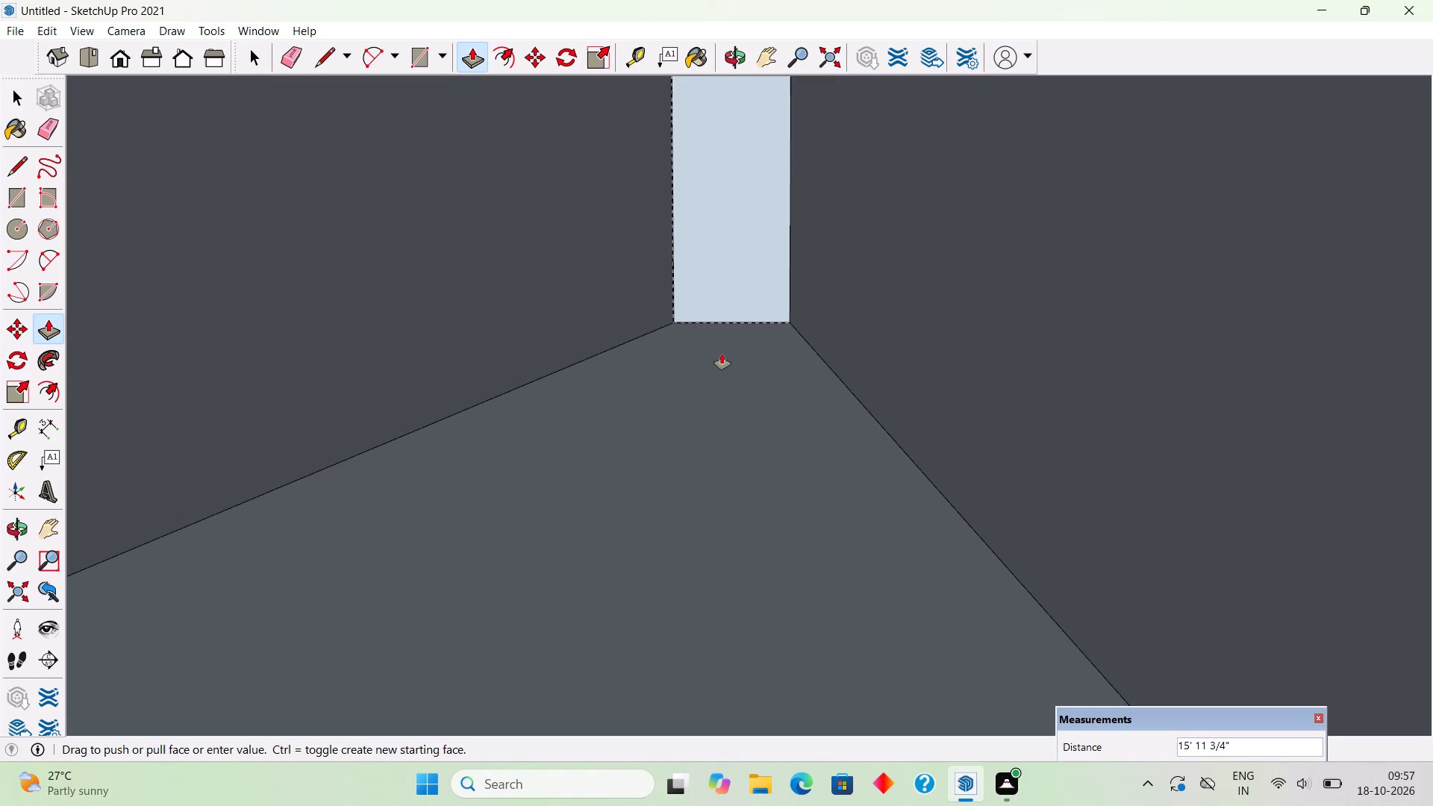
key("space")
Push/Pull the right-hand rectangle of the top row outward by 1".
scroll(721, 359, "down", 6)
middle_click_drag(705, 400, 976, 349)
middle_click_drag(777, 335, 780, 338)
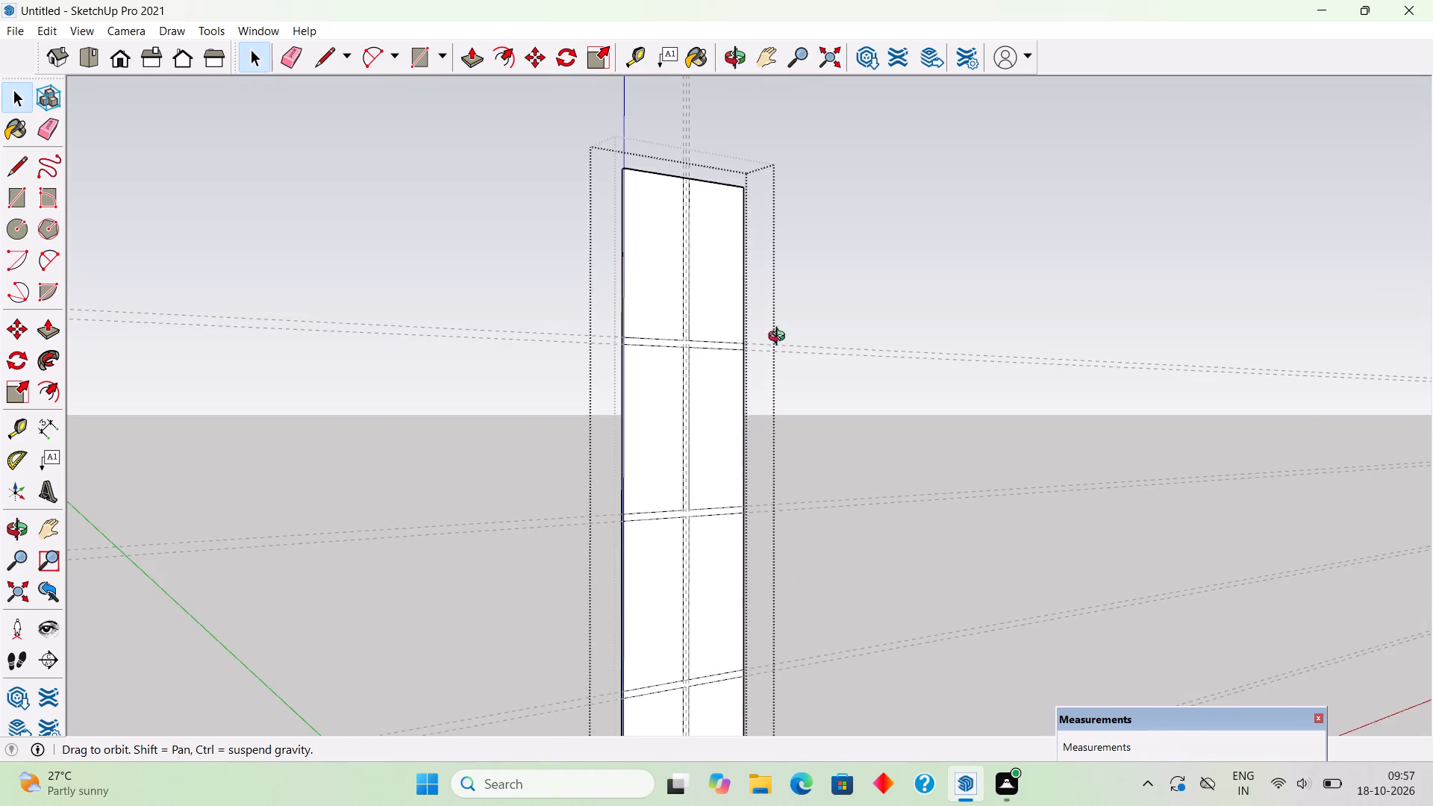
middle_click_drag(780, 338, 894, 354)
scroll(640, 318, "up", 11)
left_click(764, 293)
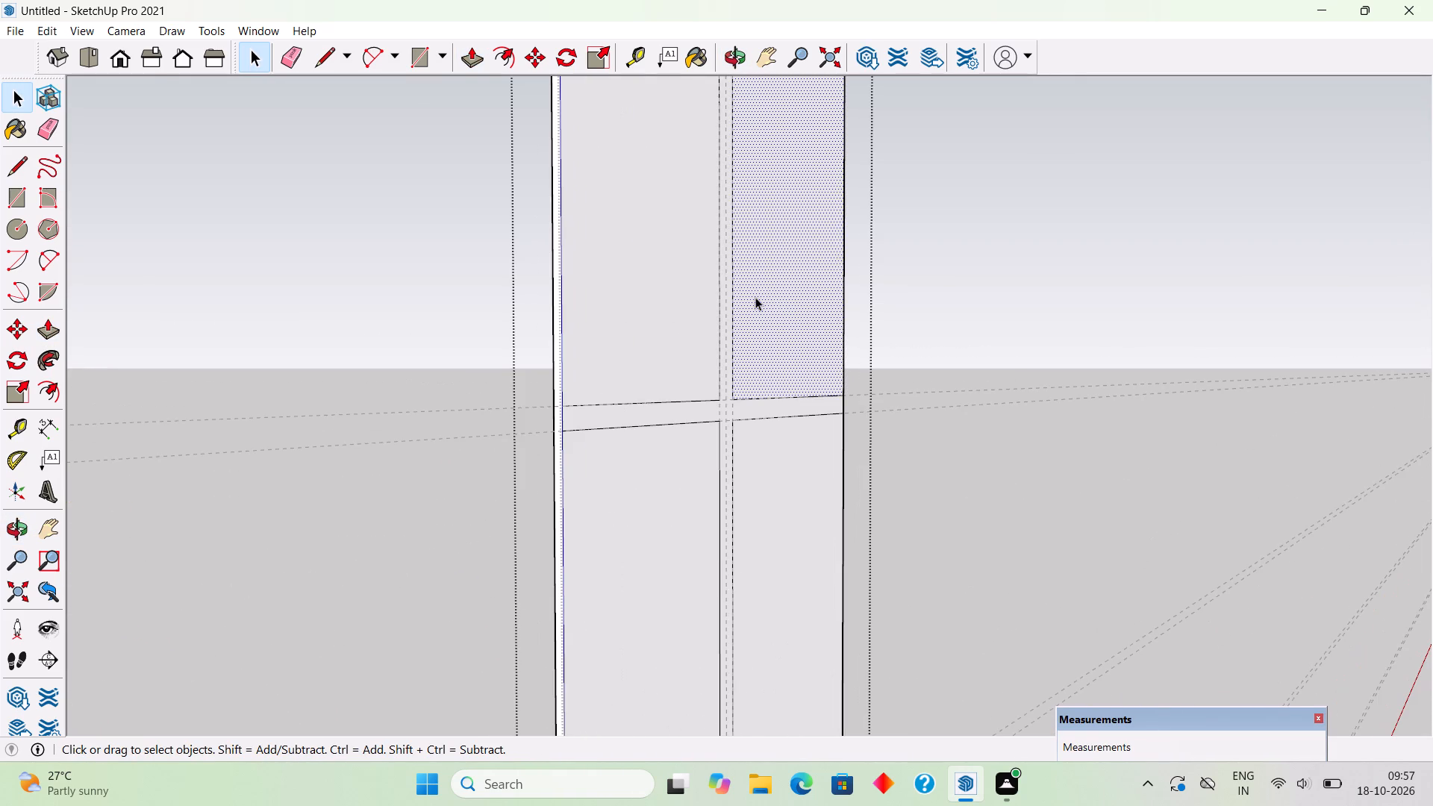
key("p")
left_click(755, 297)
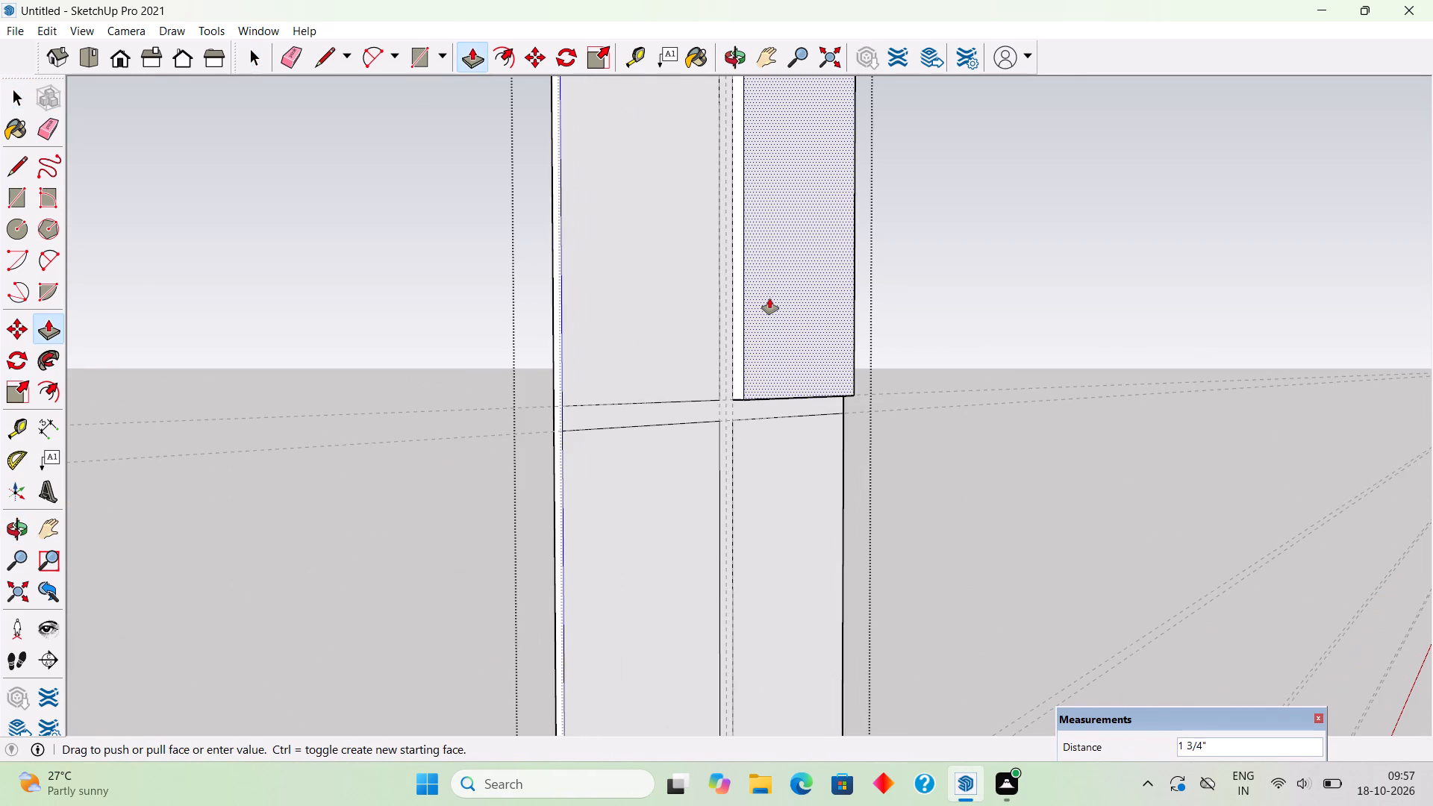
type("1\"")
key("Return")
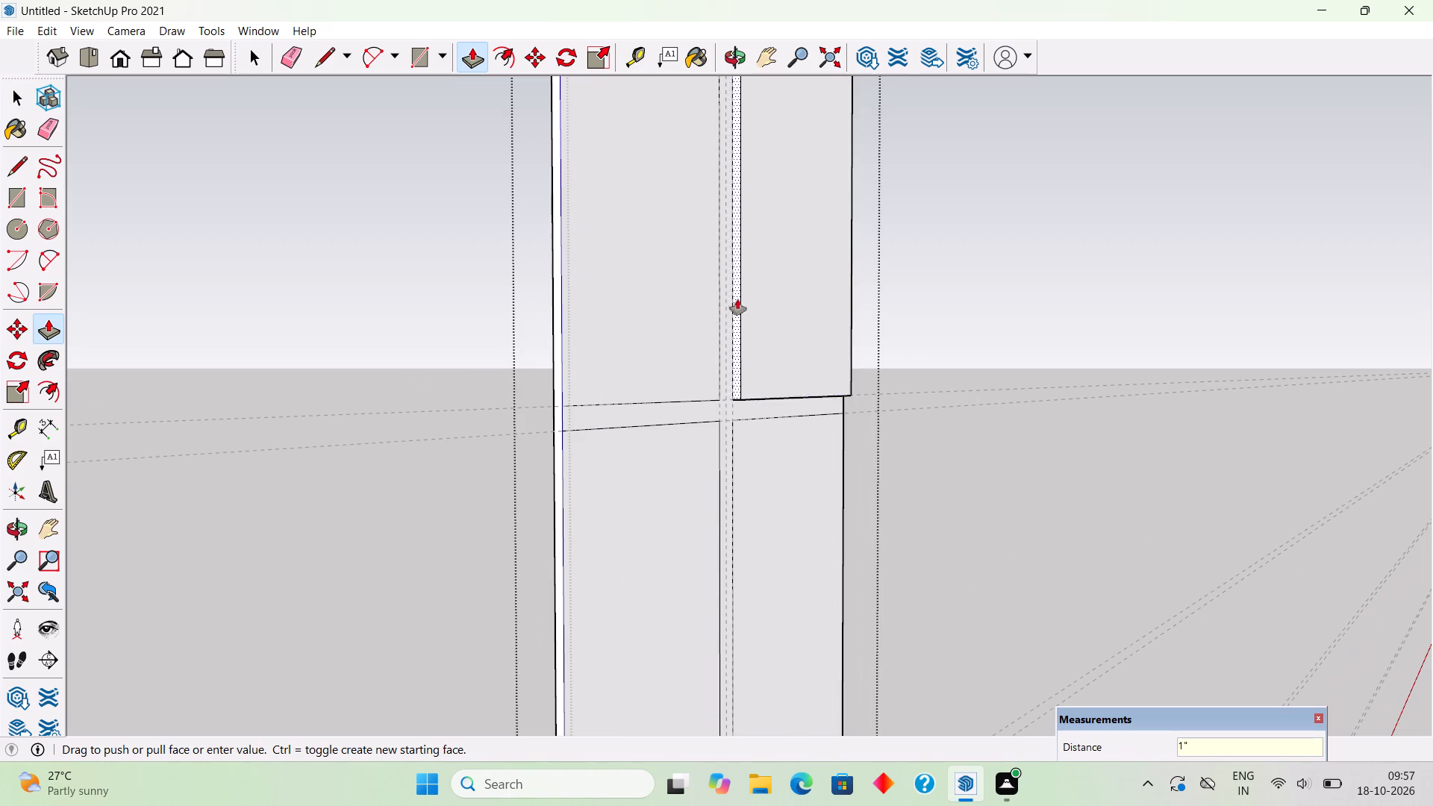
Repeat the 1" outward Push/Pull on the five remaining rectangles in the top three rows.
double_click(706, 318)
double_click(656, 493)
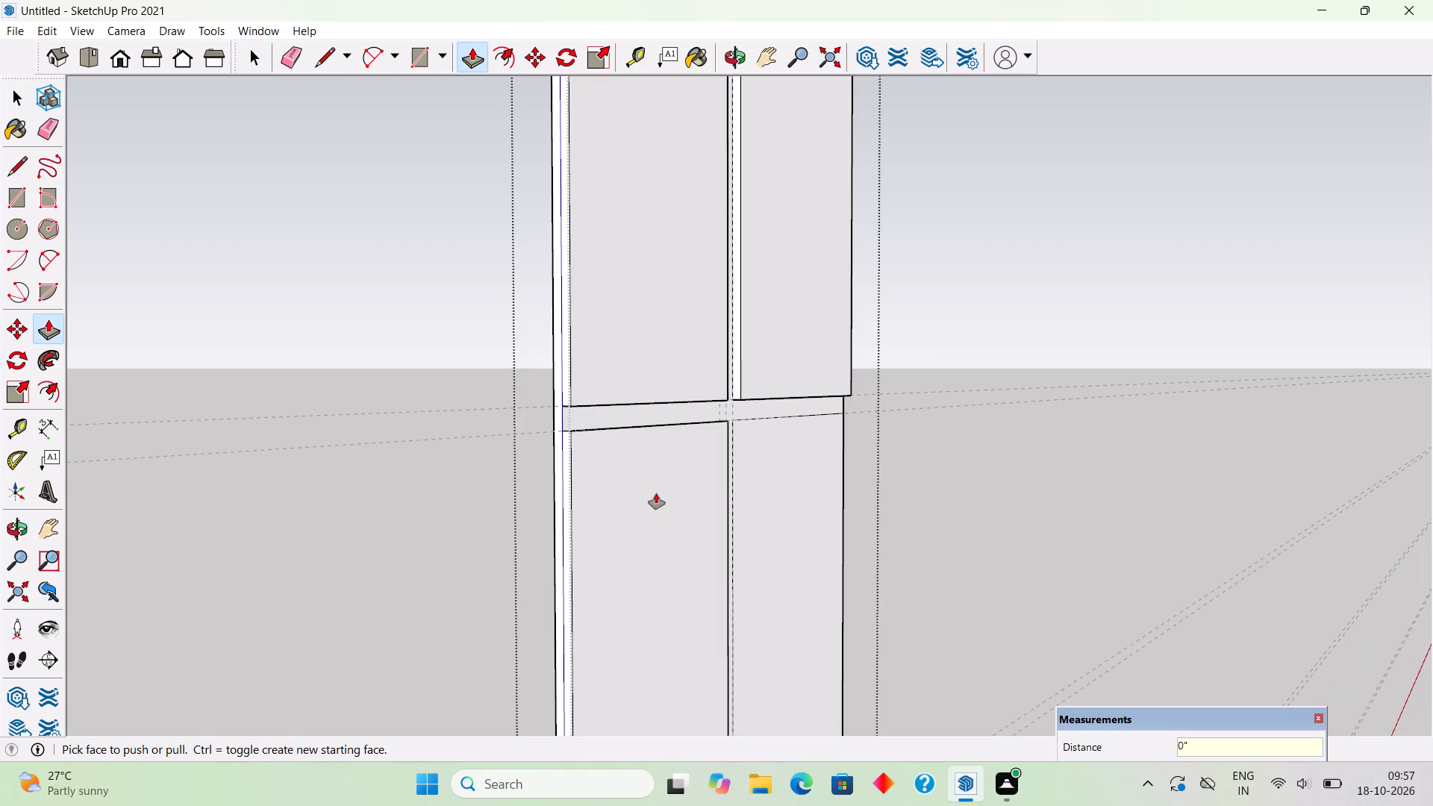
double_click(814, 475)
scroll(729, 328, "down", 14)
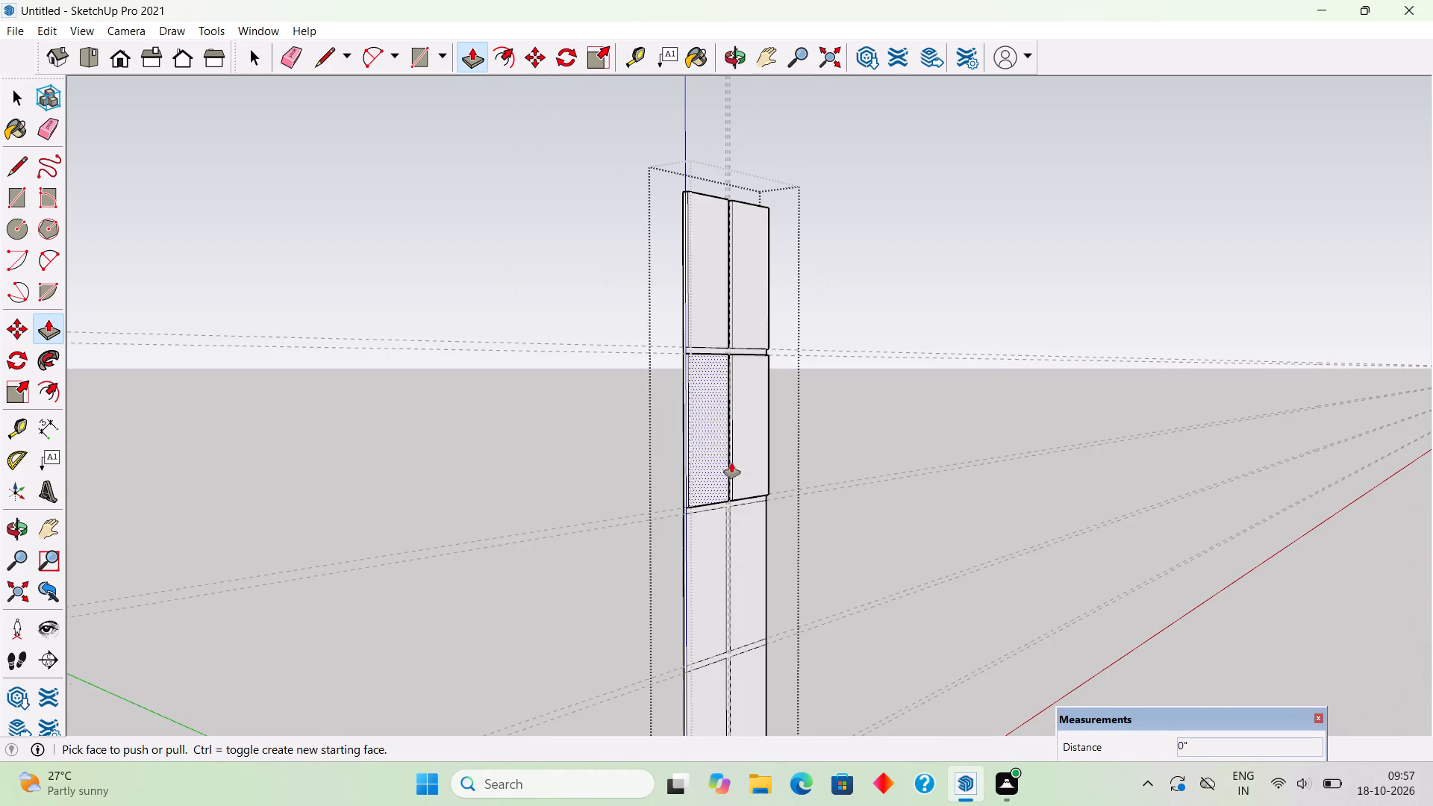
double_click(711, 527)
double_click(740, 530)
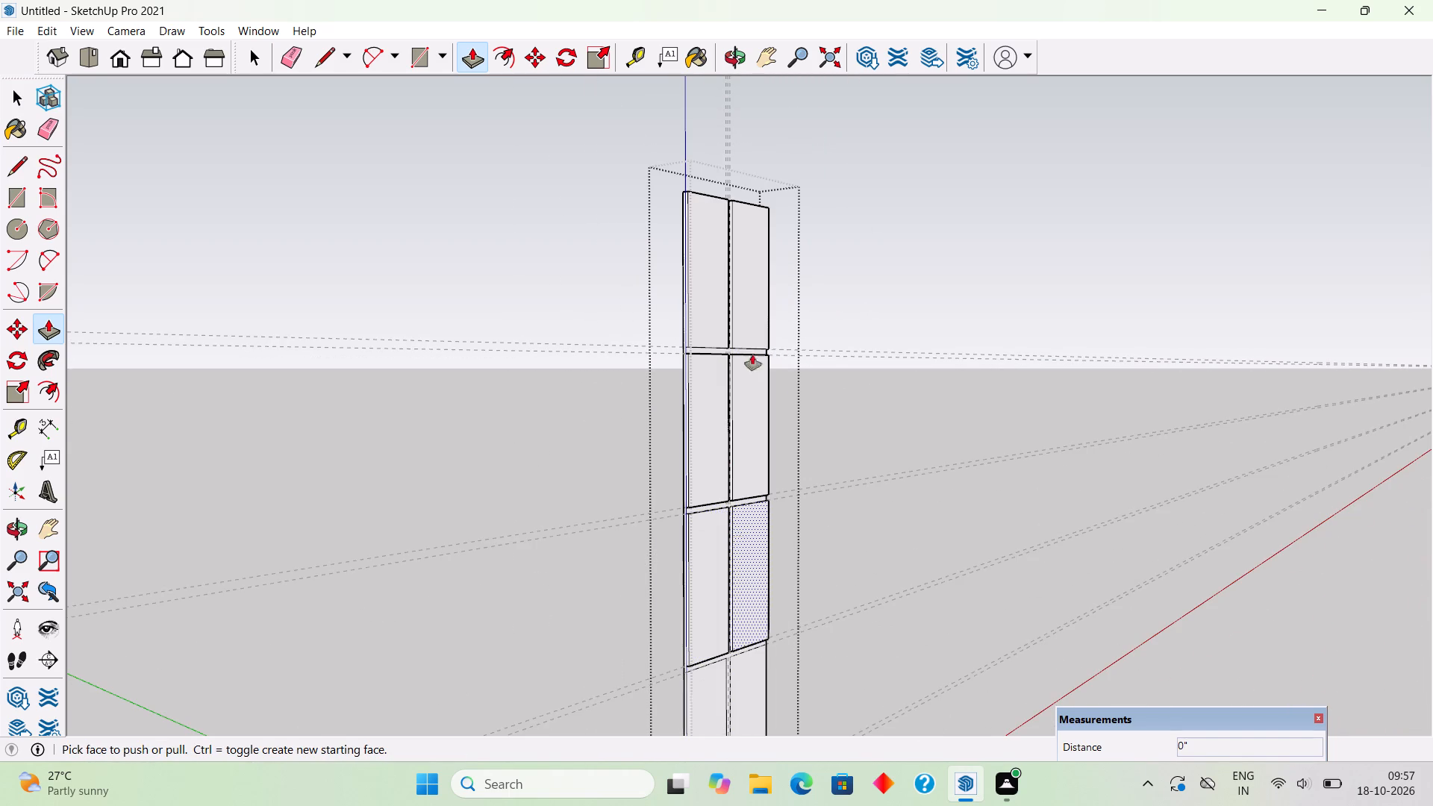
Repeat the 1" outward Push/Pull on the four rectangles in the bottom two rows, and exit the panel's group.
scroll(729, 212, "down", 6)
scroll(770, 634, "up", 16)
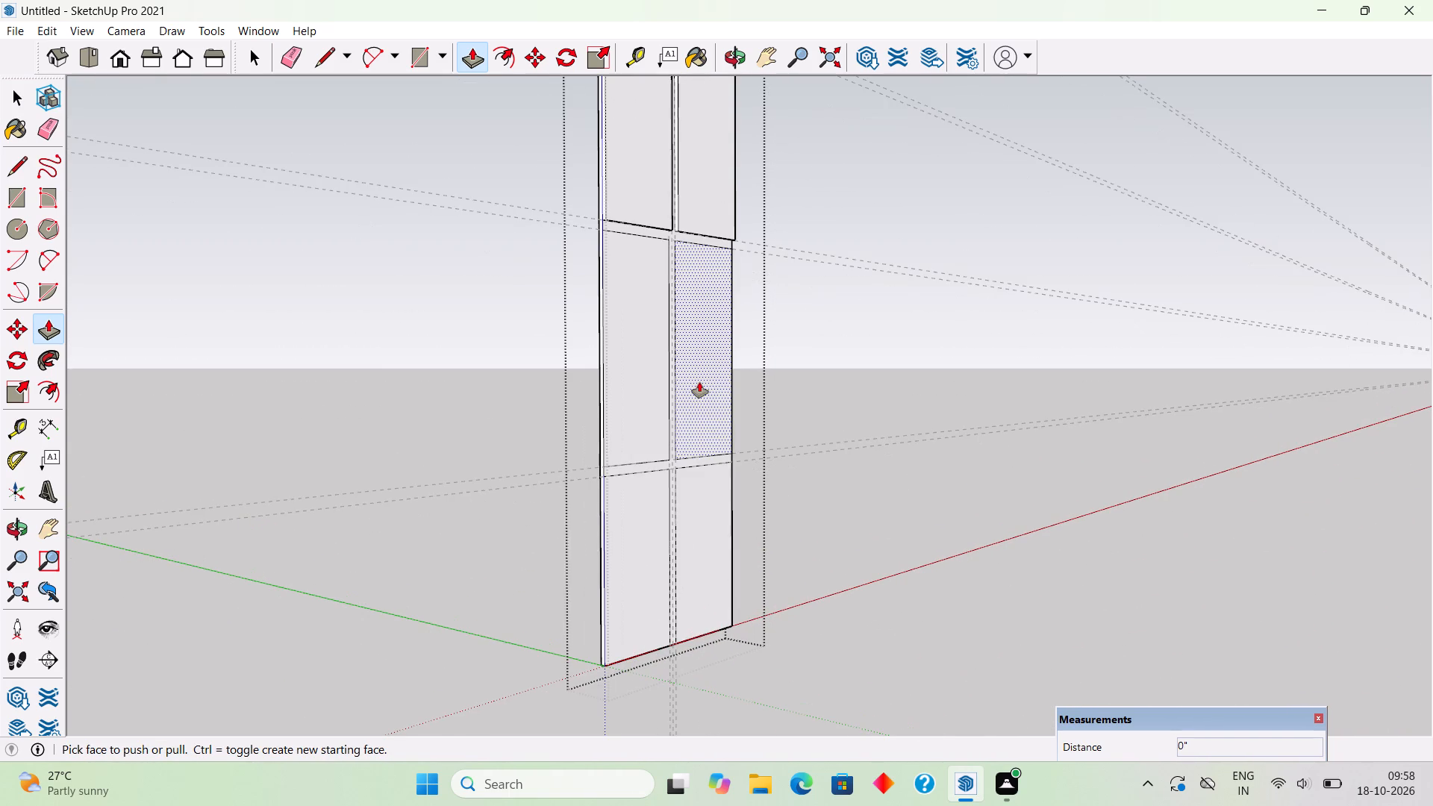
double_click(699, 382)
double_click(631, 411)
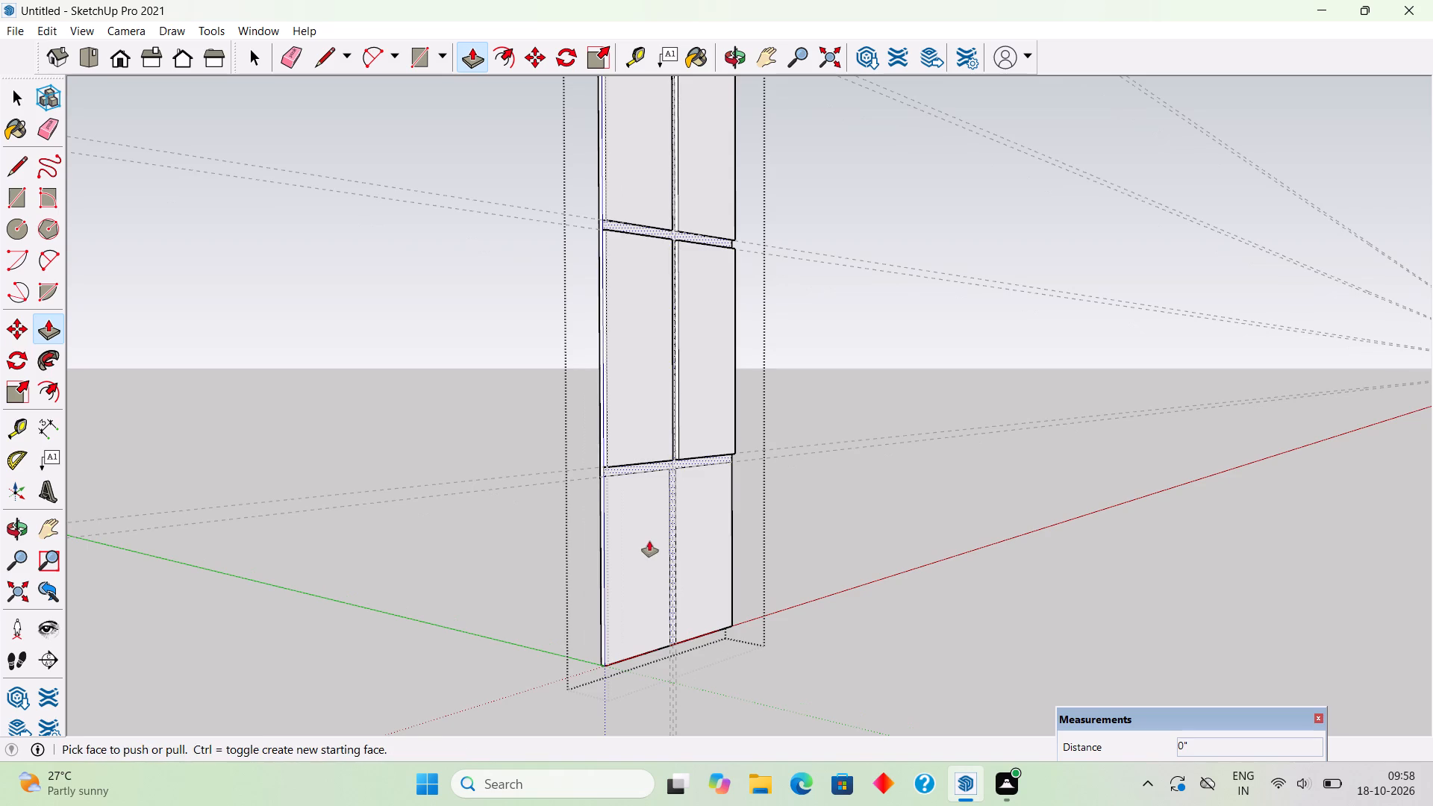
double_click(649, 541)
double_click(717, 523)
key("space")
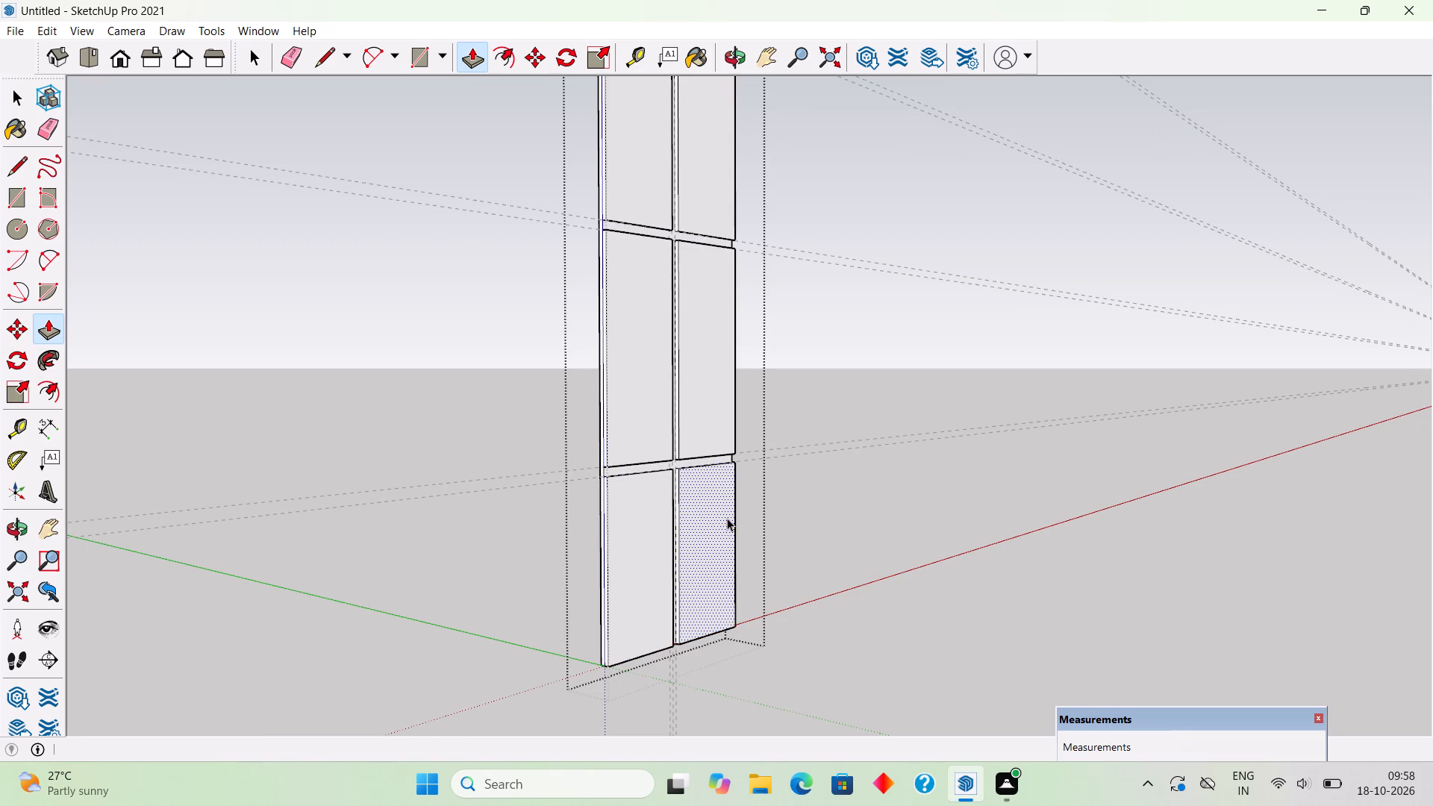
left_click(783, 507)
Delete all construction guides from the model.
middle_click_drag(457, 502, 434, 496)
scroll(434, 496, "down", 5)
scroll(513, 446, "down", 3)
middle_click_drag(497, 438, 487, 436)
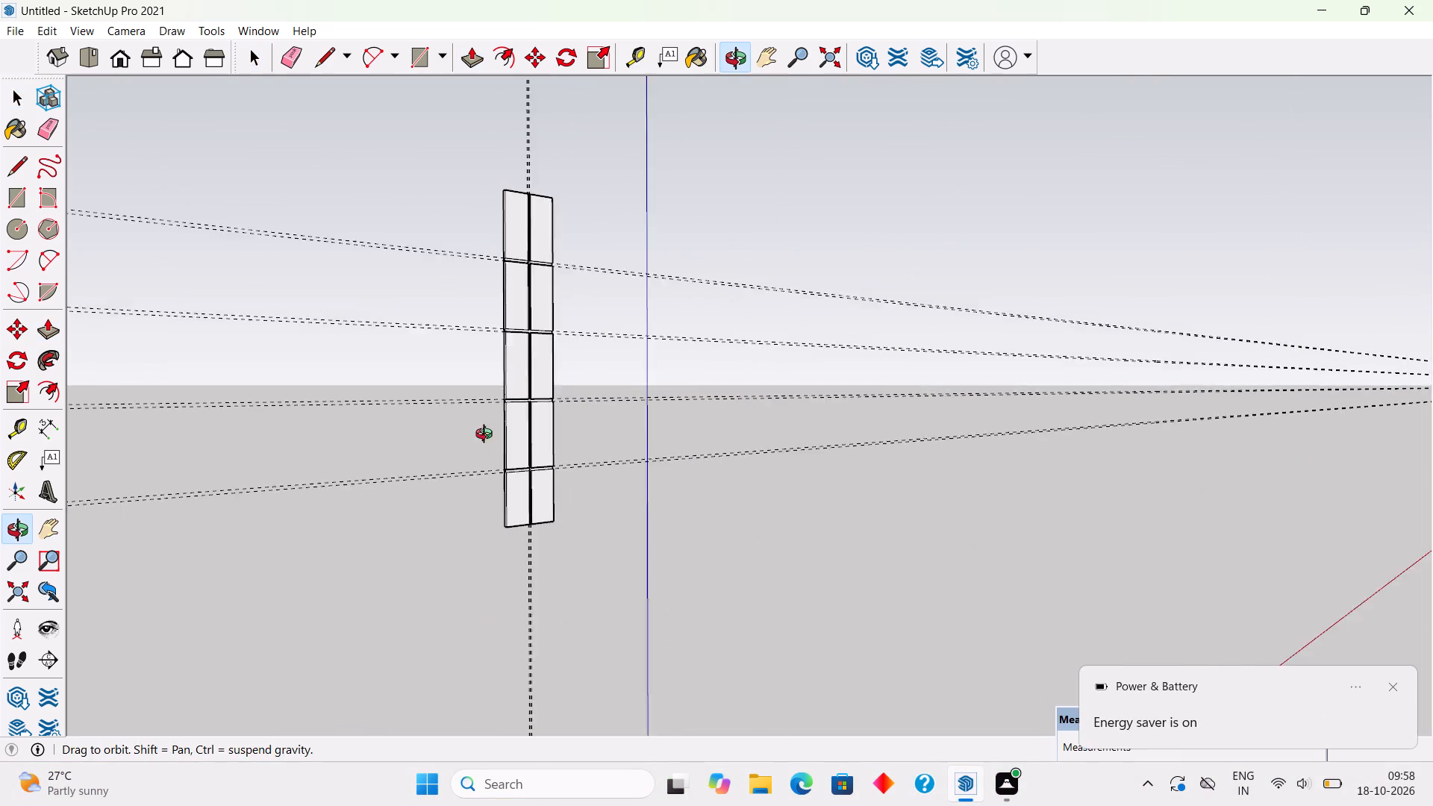
scroll(497, 438, "down", 1)
middle_click_drag(487, 436, 331, 419)
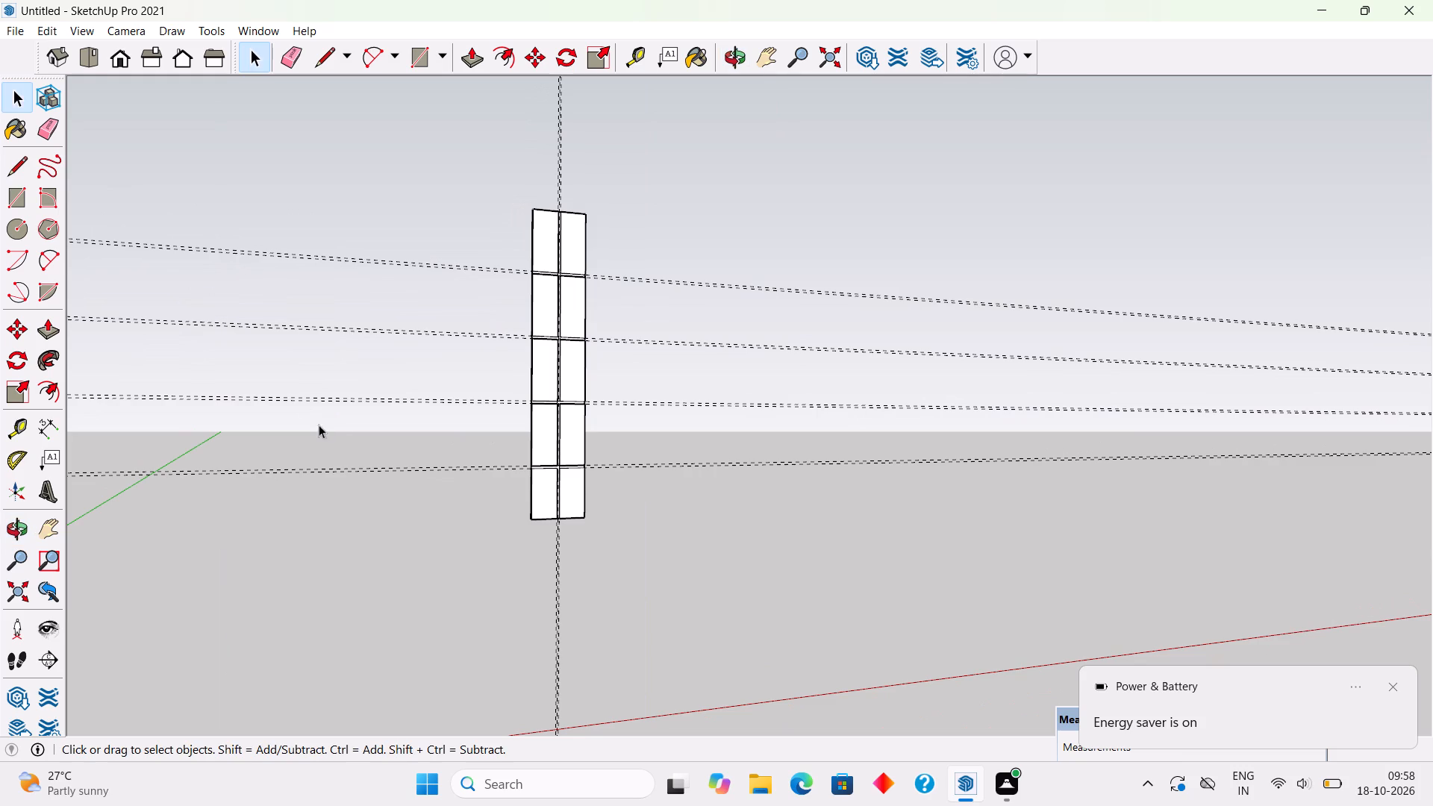
left_click(45, 24)
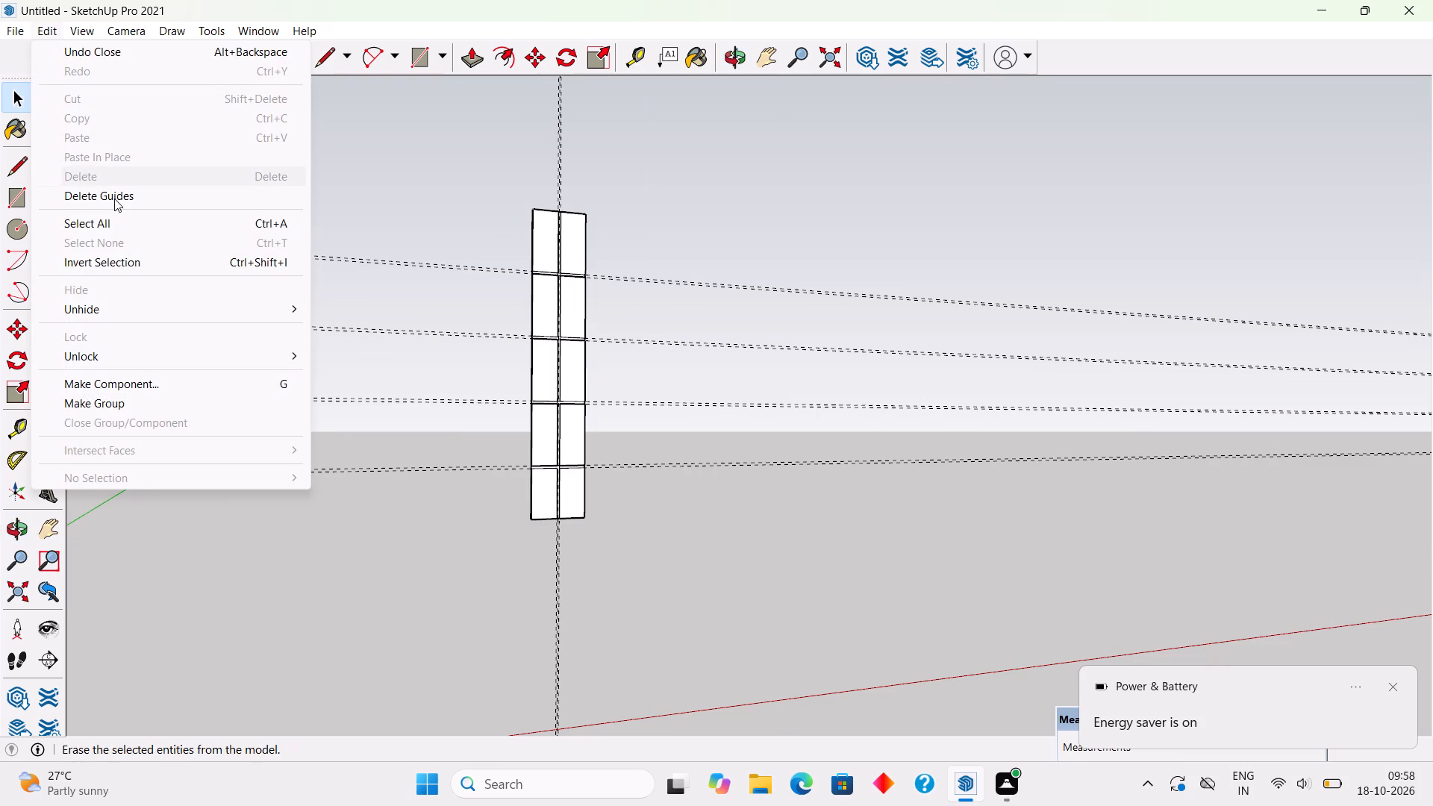
left_click(114, 199)
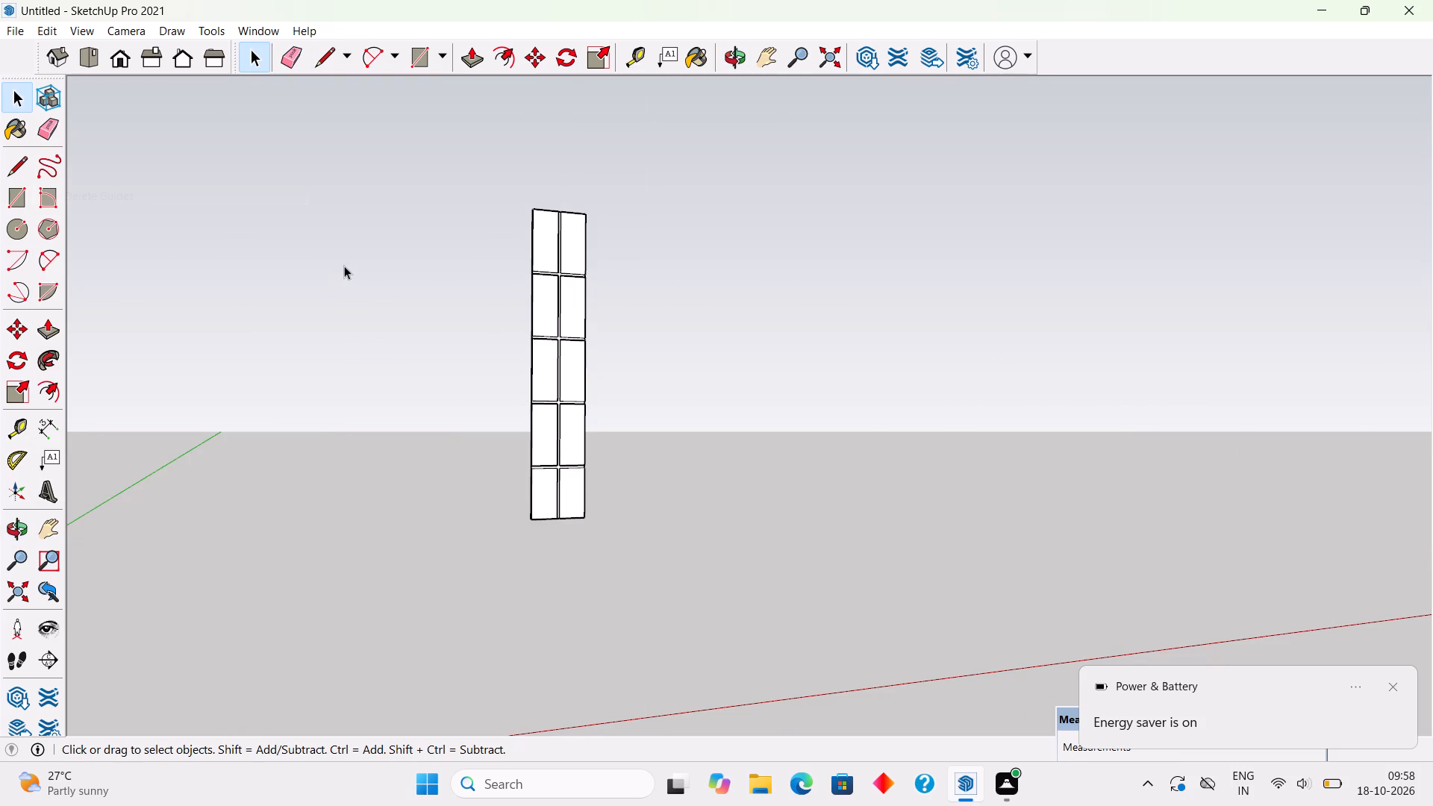
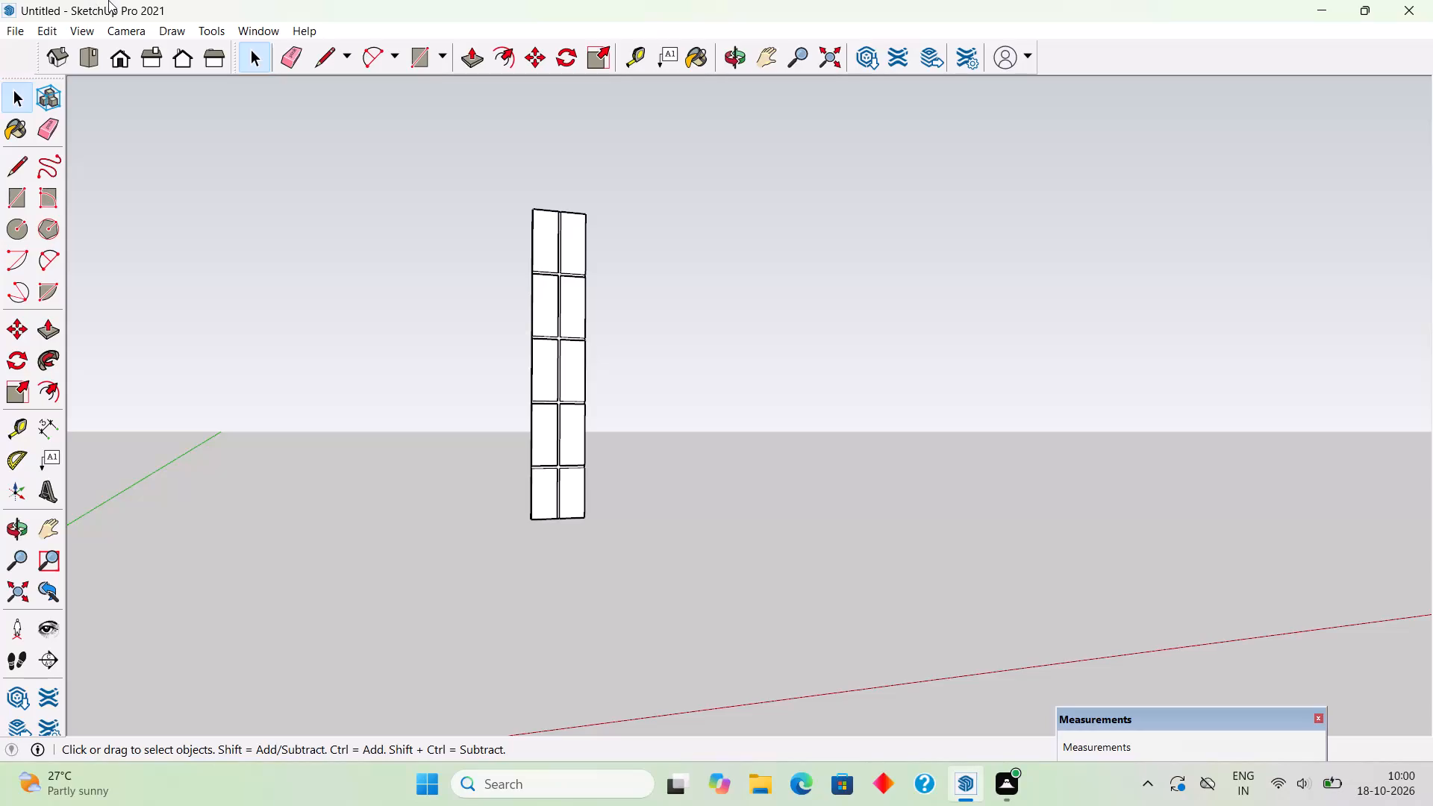
Unhide all hidden geometry so the whole house model is shown with the panelled wall.
left_click(40, 28)
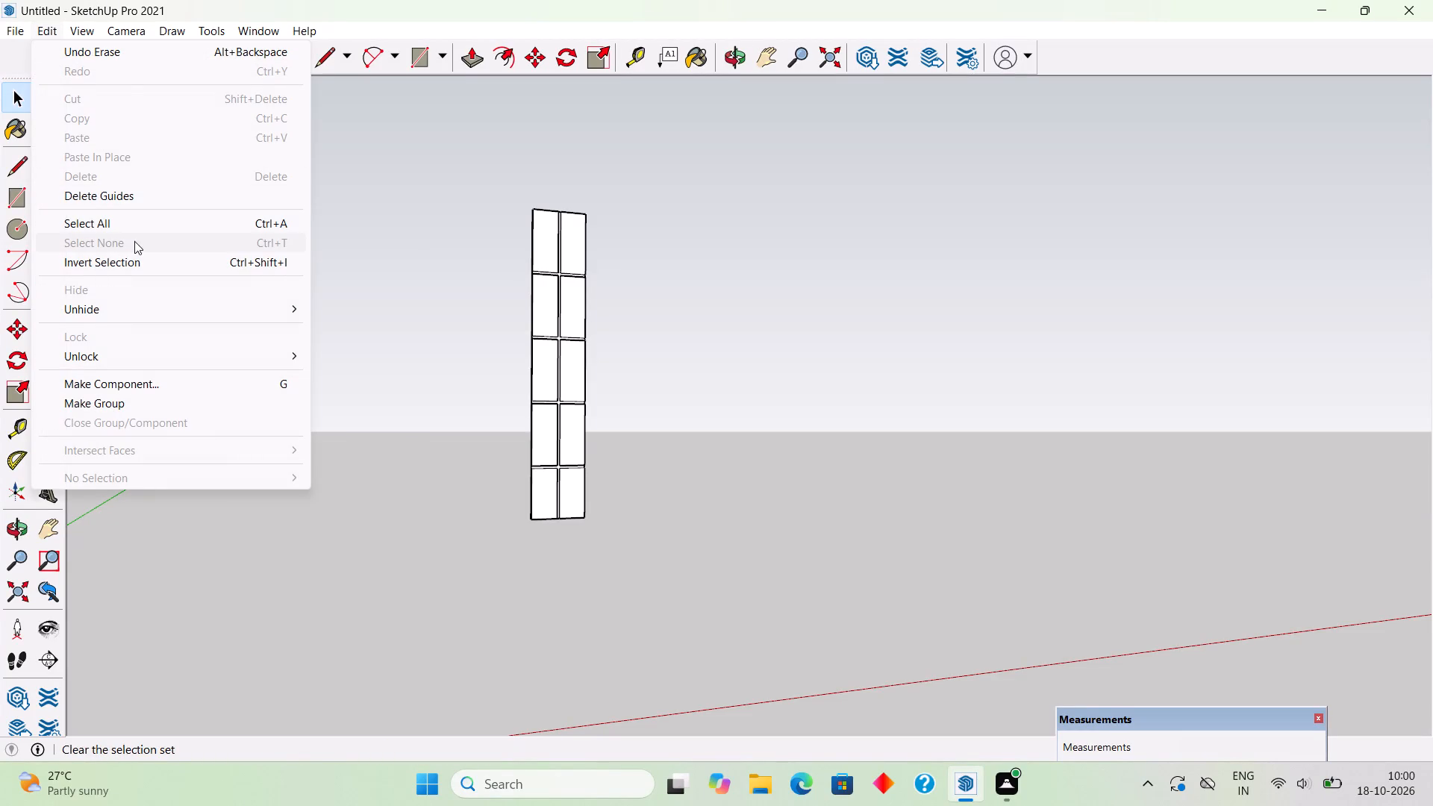
left_click(181, 304)
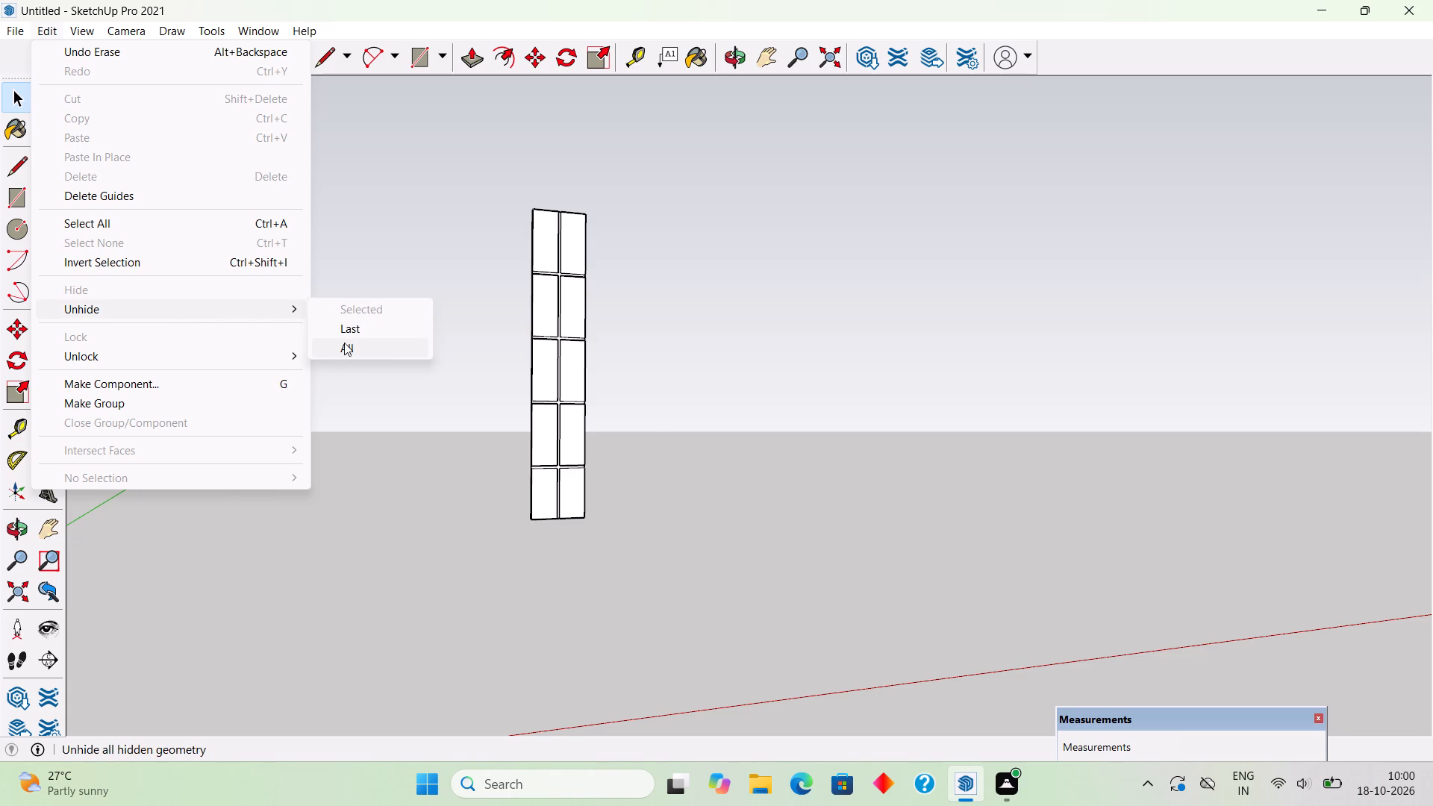
left_click(344, 343)
Examine the complete house exterior from the front and both sides.
middle_click_drag(565, 398, 396, 460)
scroll(396, 460, "down", 4)
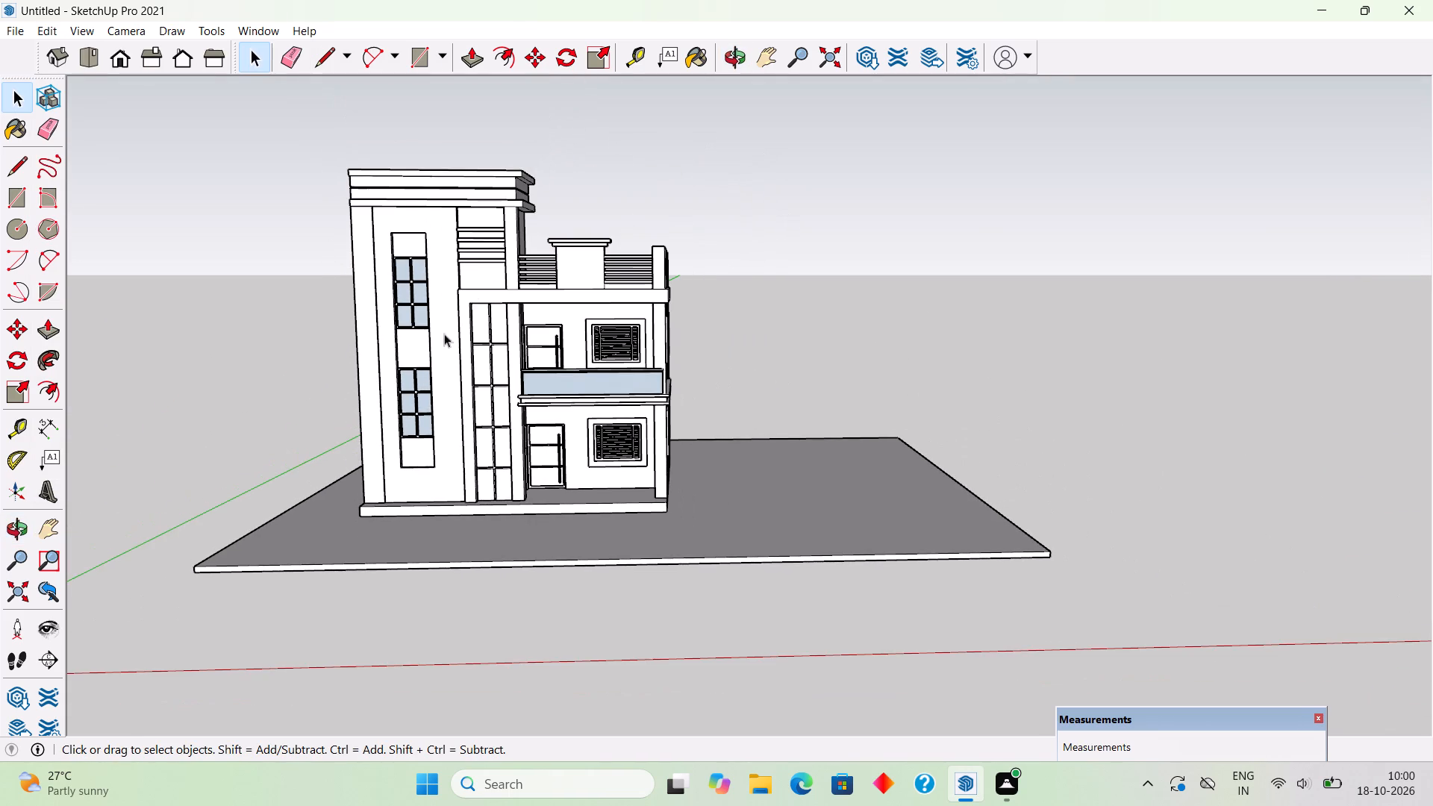
scroll(475, 230, "up", 2)
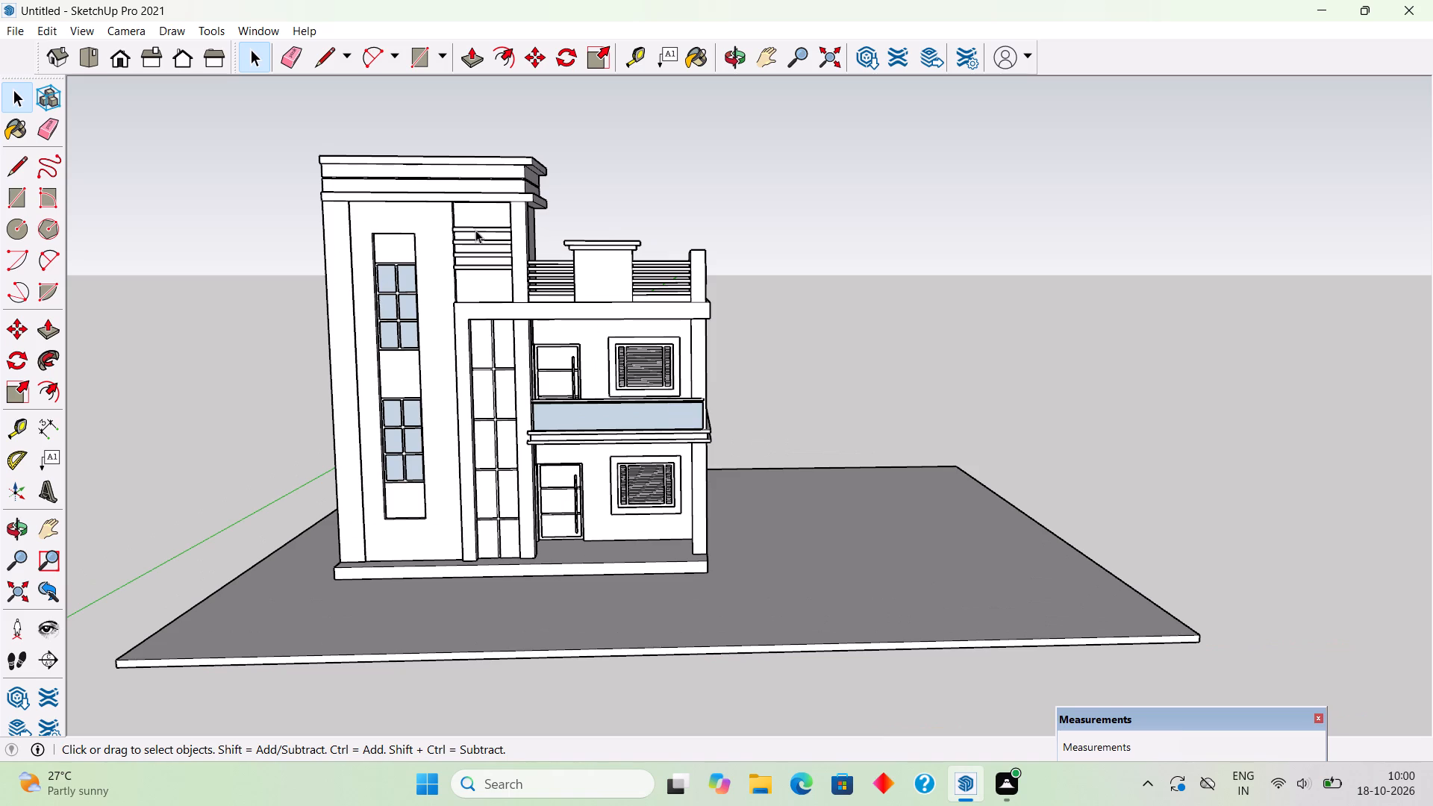
scroll(475, 230, "down", 1)
scroll(475, 230, "up", 1)
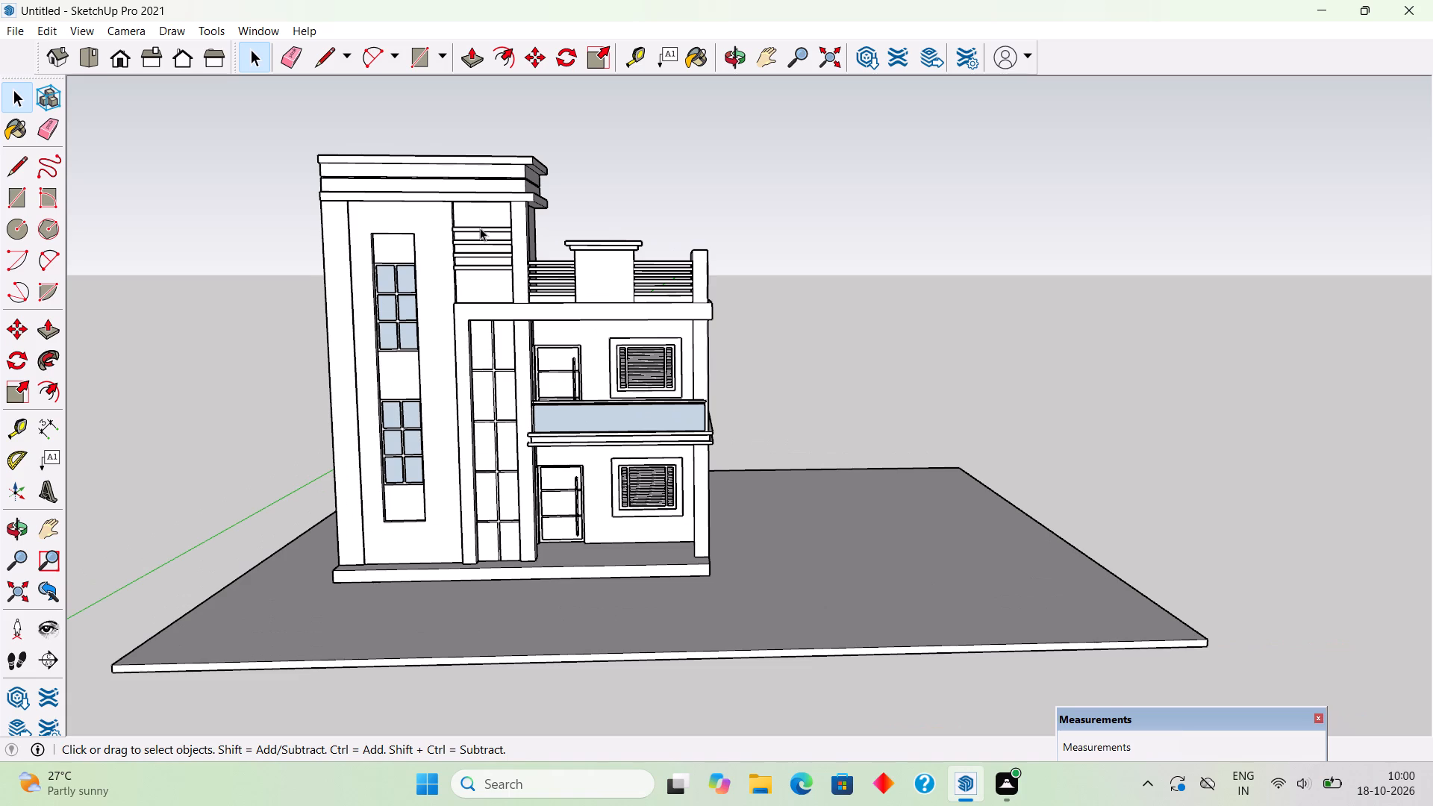
middle_click_drag(557, 419, 534, 388)
scroll(532, 365, "up", 2)
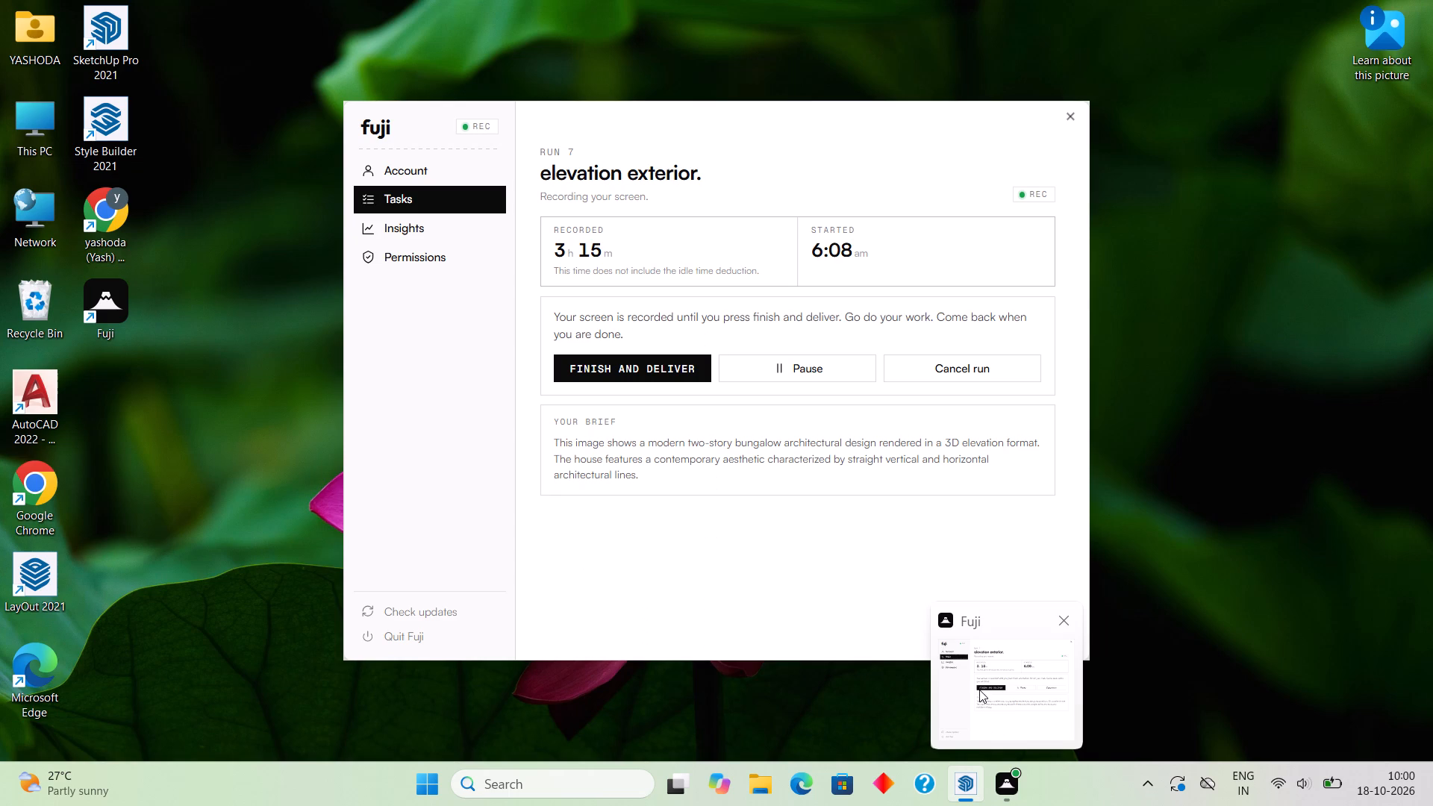
scroll(412, 474, "down", 4)
middle_click_drag(469, 482, 1011, 422)
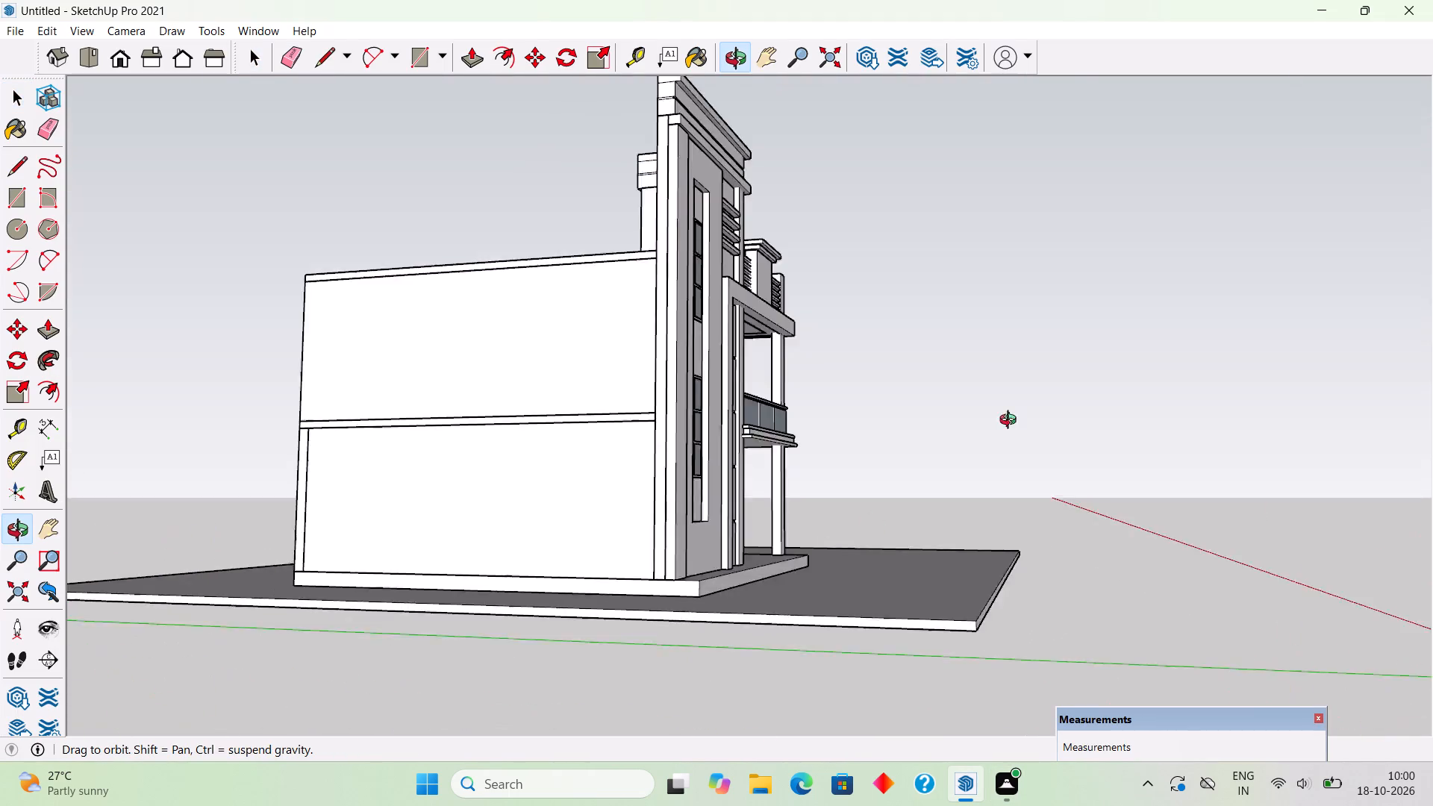
middle_click_drag(1011, 422, 1053, 572)
scroll(1053, 572, "down", 3)
middle_click_drag(948, 526, 272, 461)
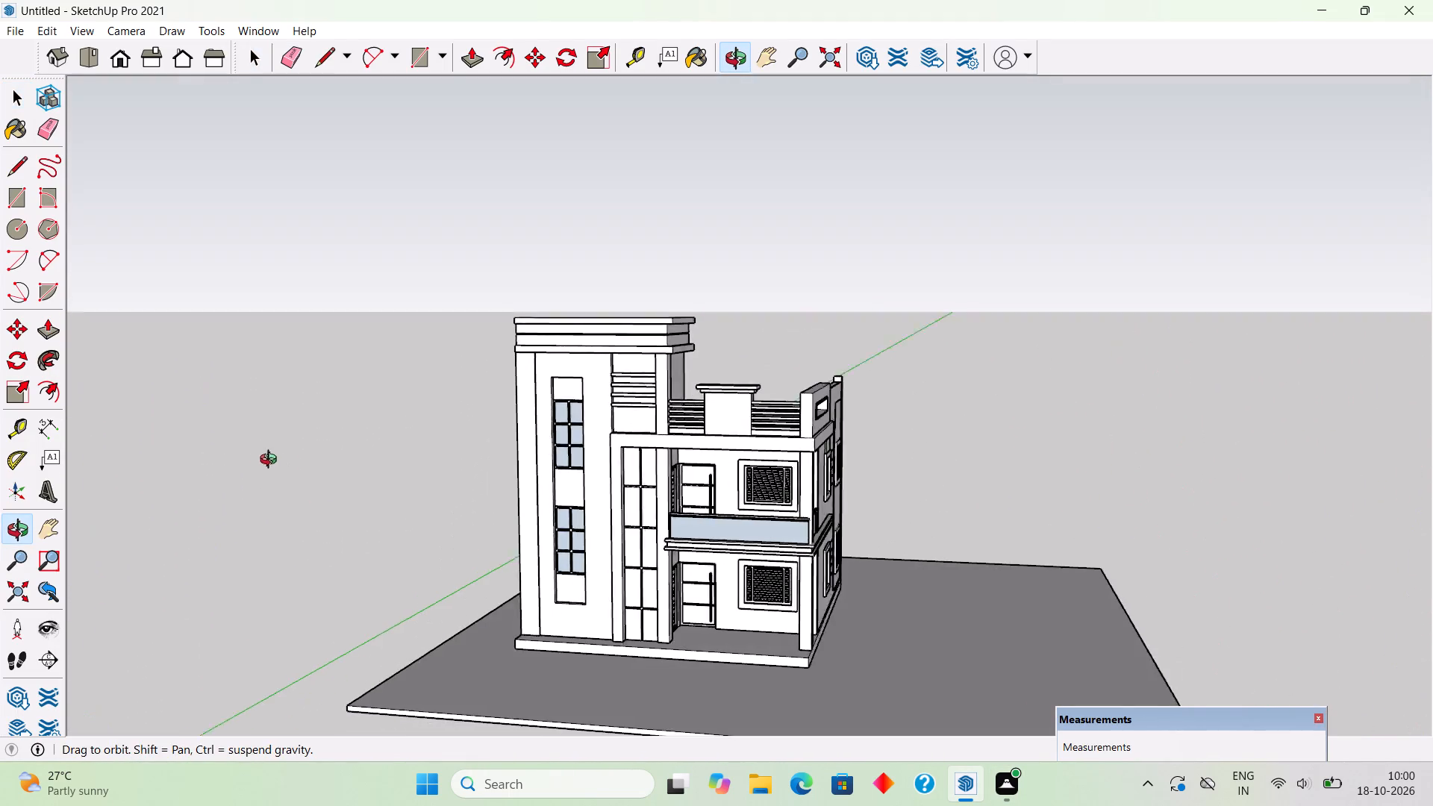
middle_click_drag(272, 461, 263, 460)
scroll(440, 497, "up", 3)
middle_click_drag(604, 295, 715, 319)
scroll(752, 358, "down", 2)
scroll(763, 599, "up", 3)
middle_click_drag(763, 596, 764, 574)
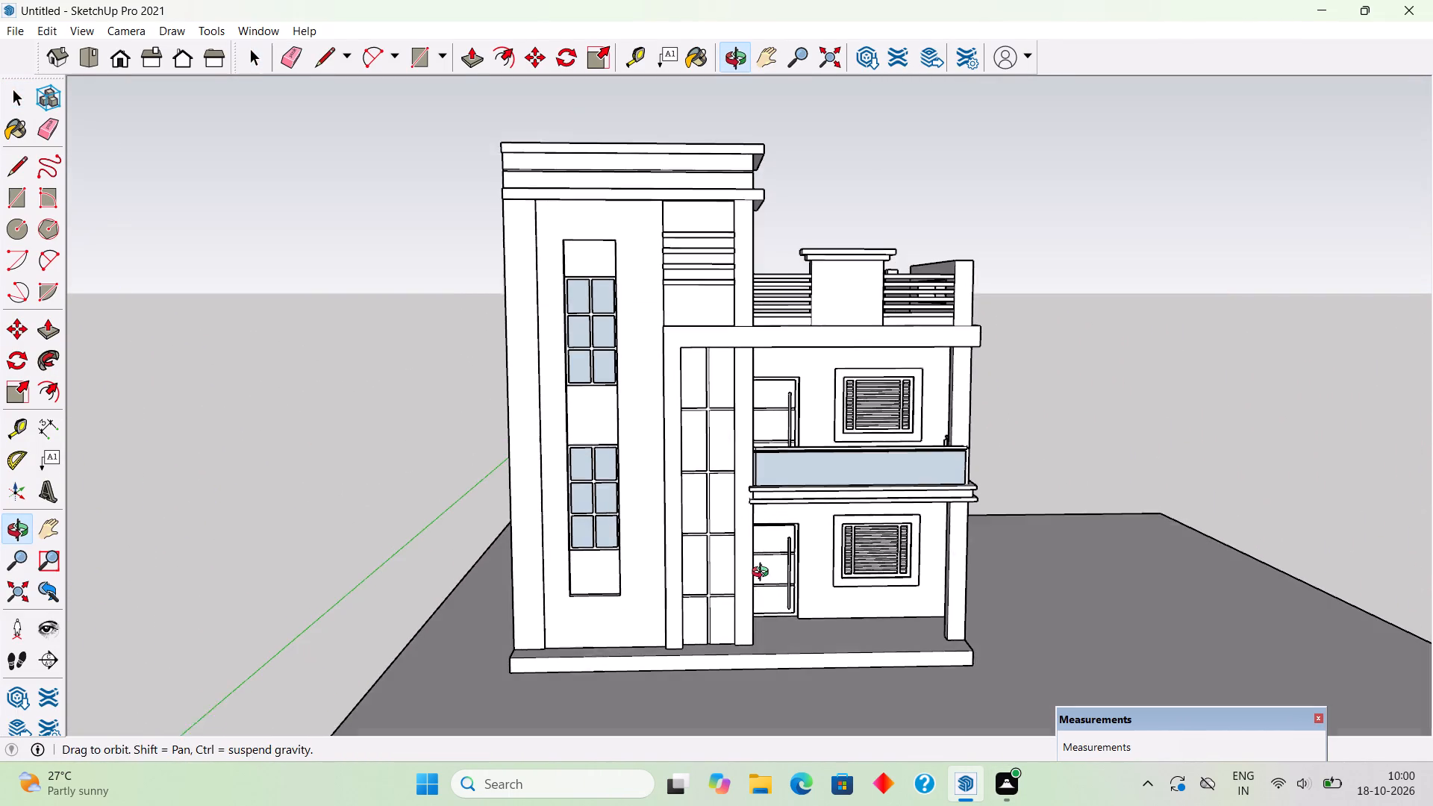
middle_click_drag(764, 574, 764, 568)
Paint the front and side glass of the upper balcony railing with Translucent Glass Gray, lightening the material's colour to white.
key("b")
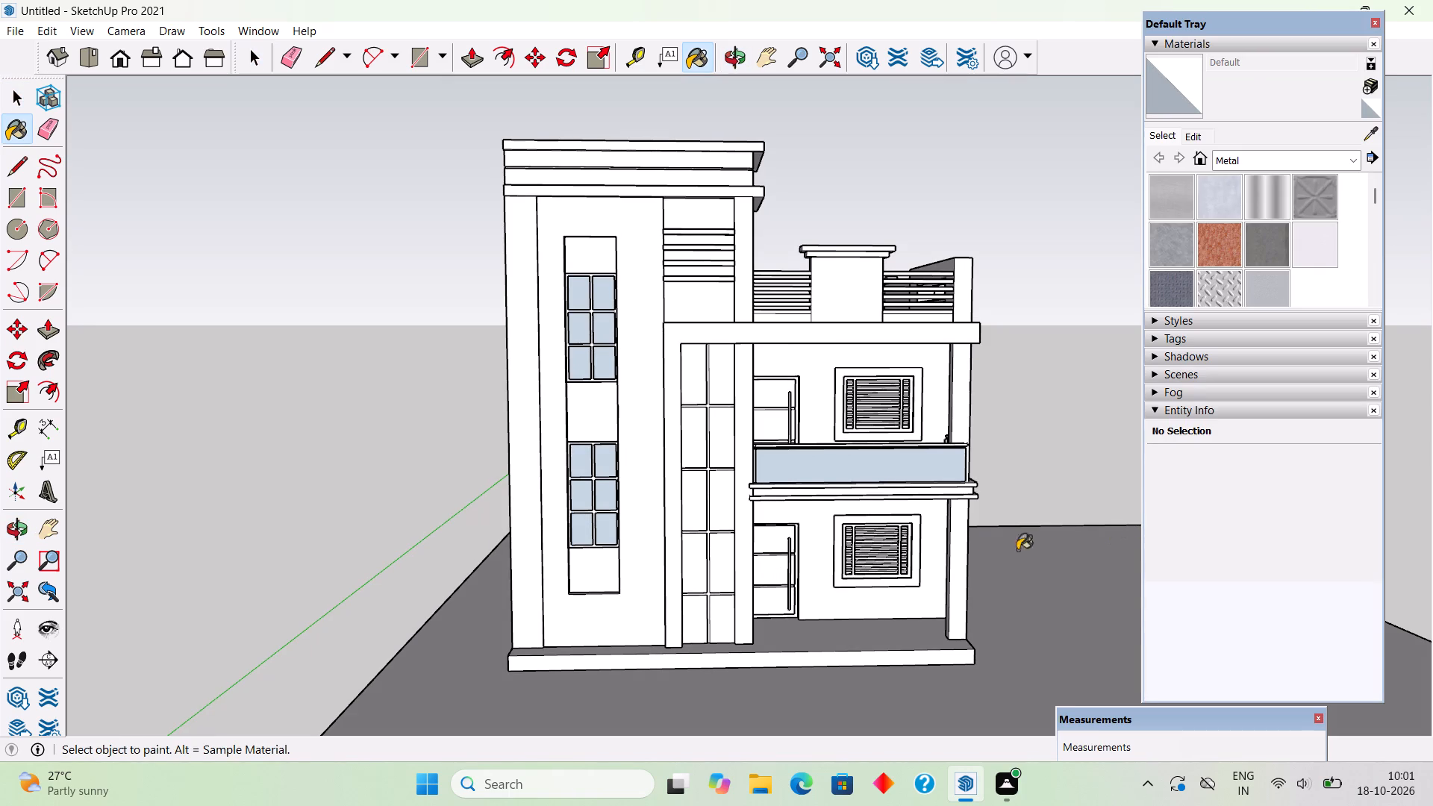
left_click(1304, 159)
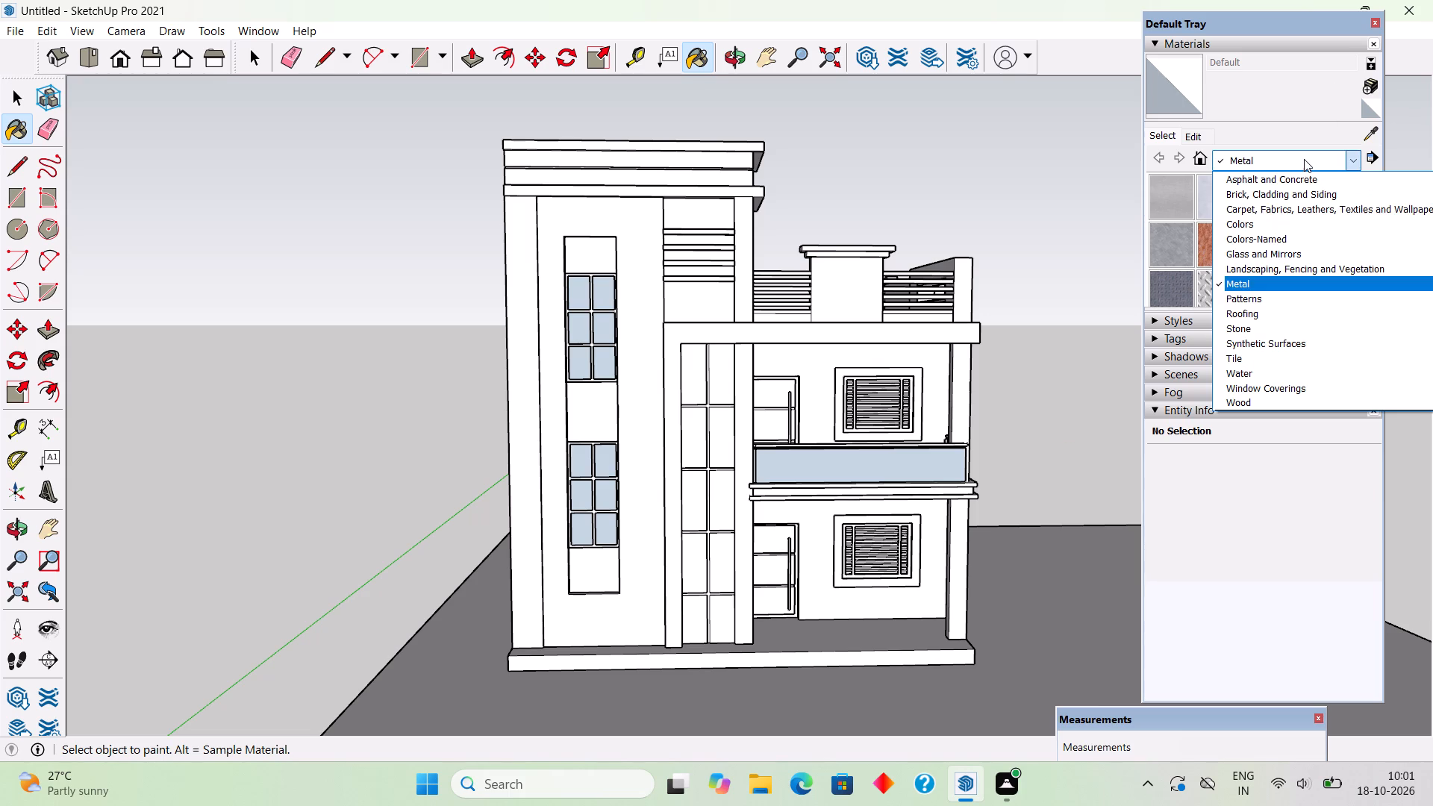
left_click(1281, 260)
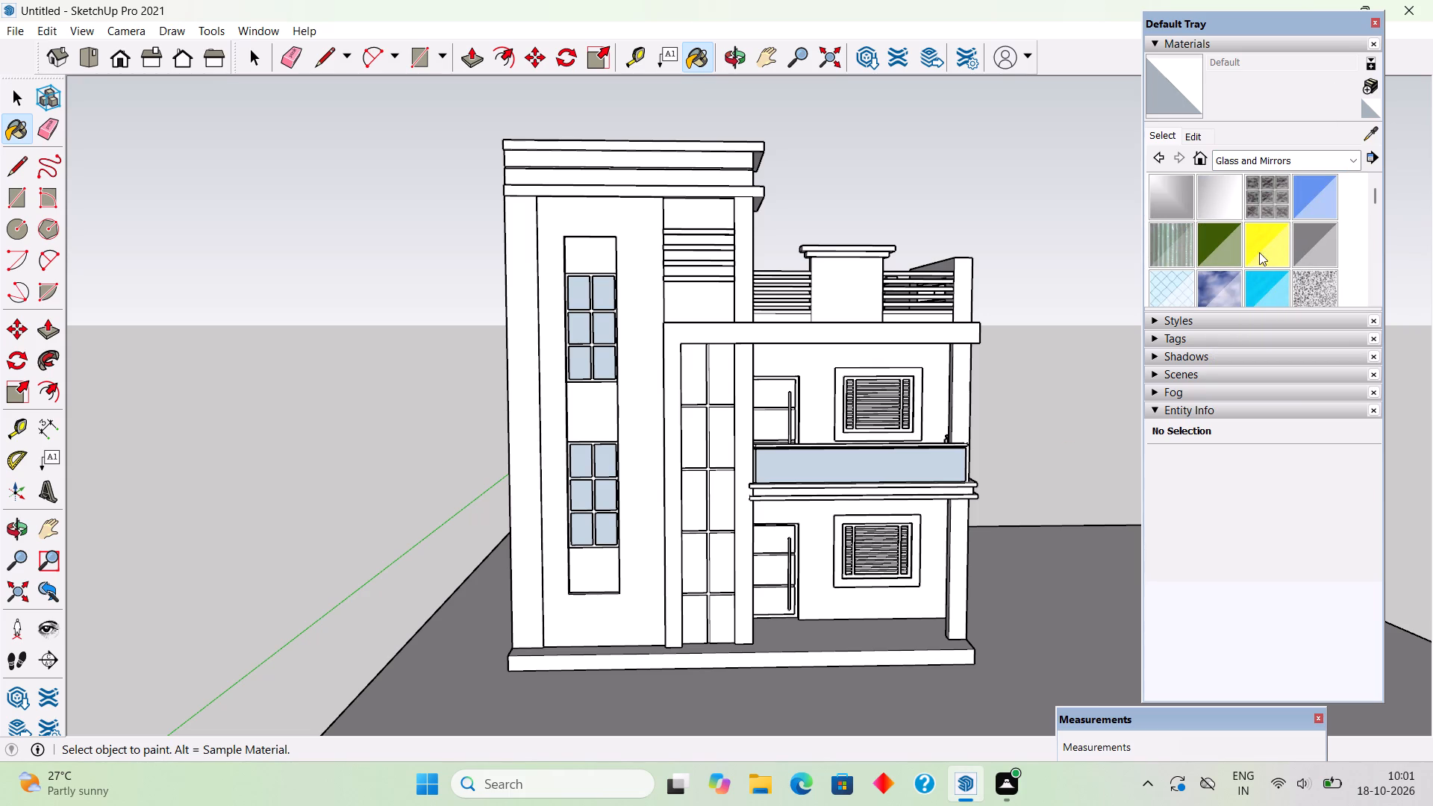
left_click(1311, 248)
left_click(1199, 141)
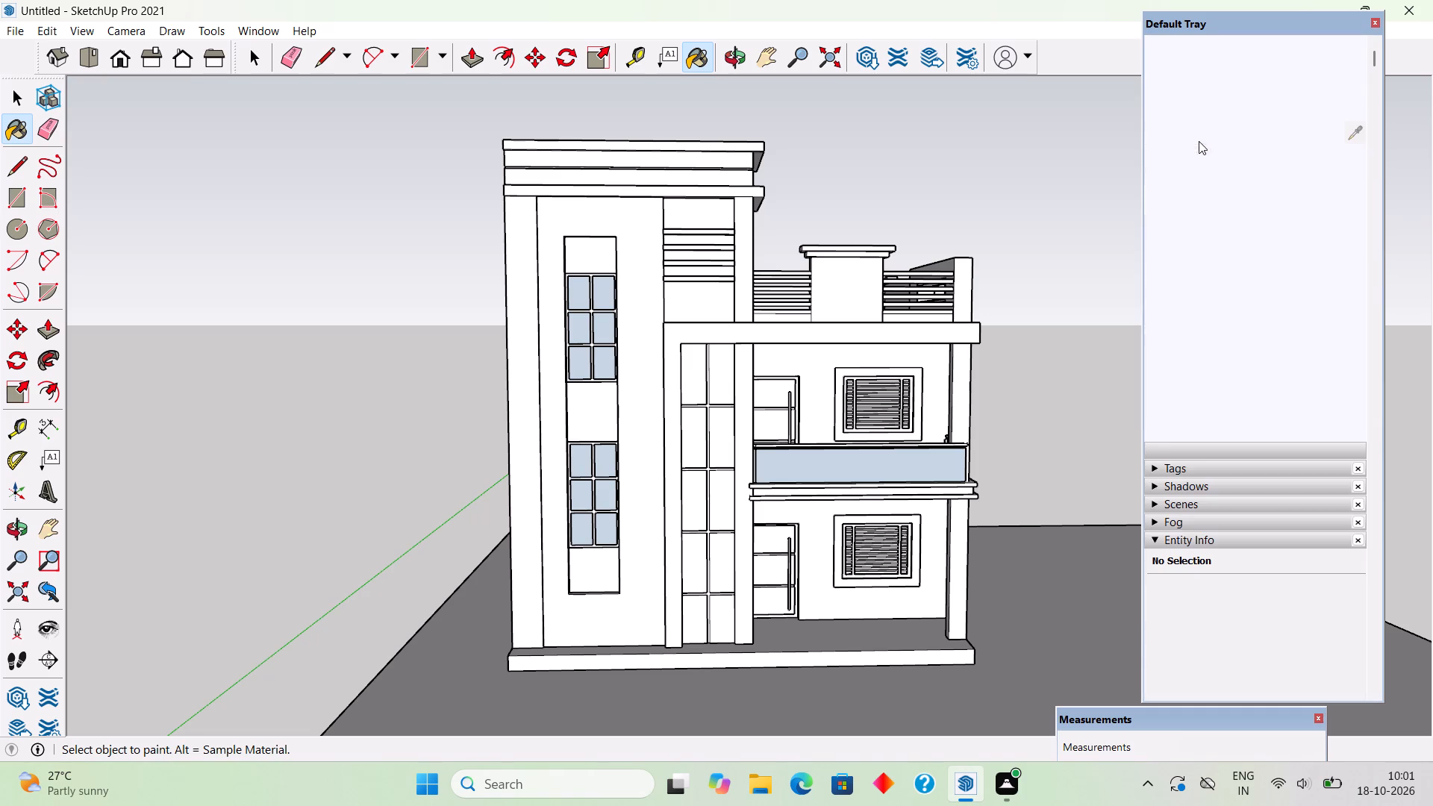
left_click(925, 469)
left_click_drag(1238, 228, 1245, 189)
middle_click_drag(739, 412, 249, 303)
scroll(729, 381, "up", 1)
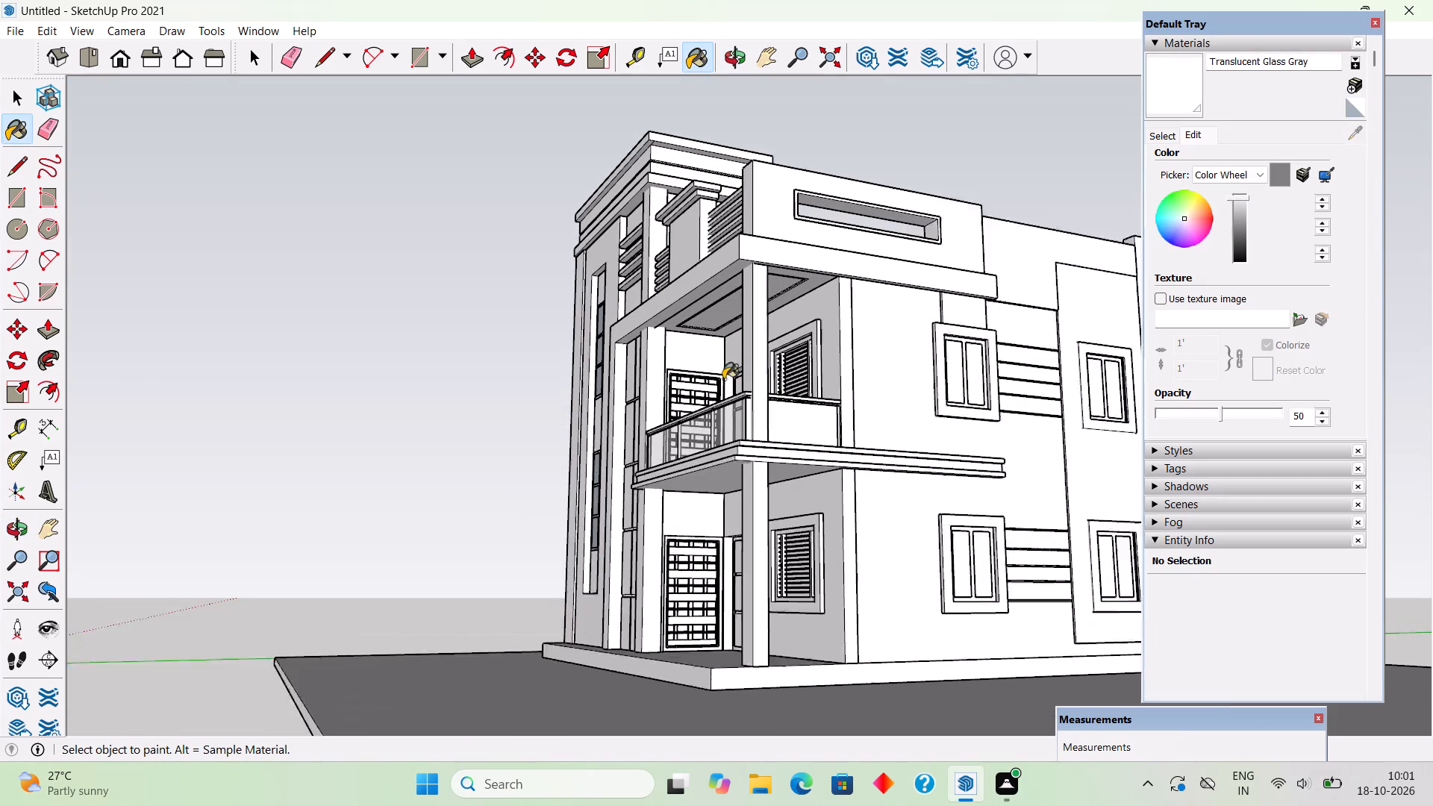
scroll(723, 379, "up", 1)
left_click(794, 442)
Paint the six panes of the tower's lower window with Translucent Glass Tinted.
middle_click_drag(805, 448, 1201, 502)
middle_click_drag(740, 473, 796, 481)
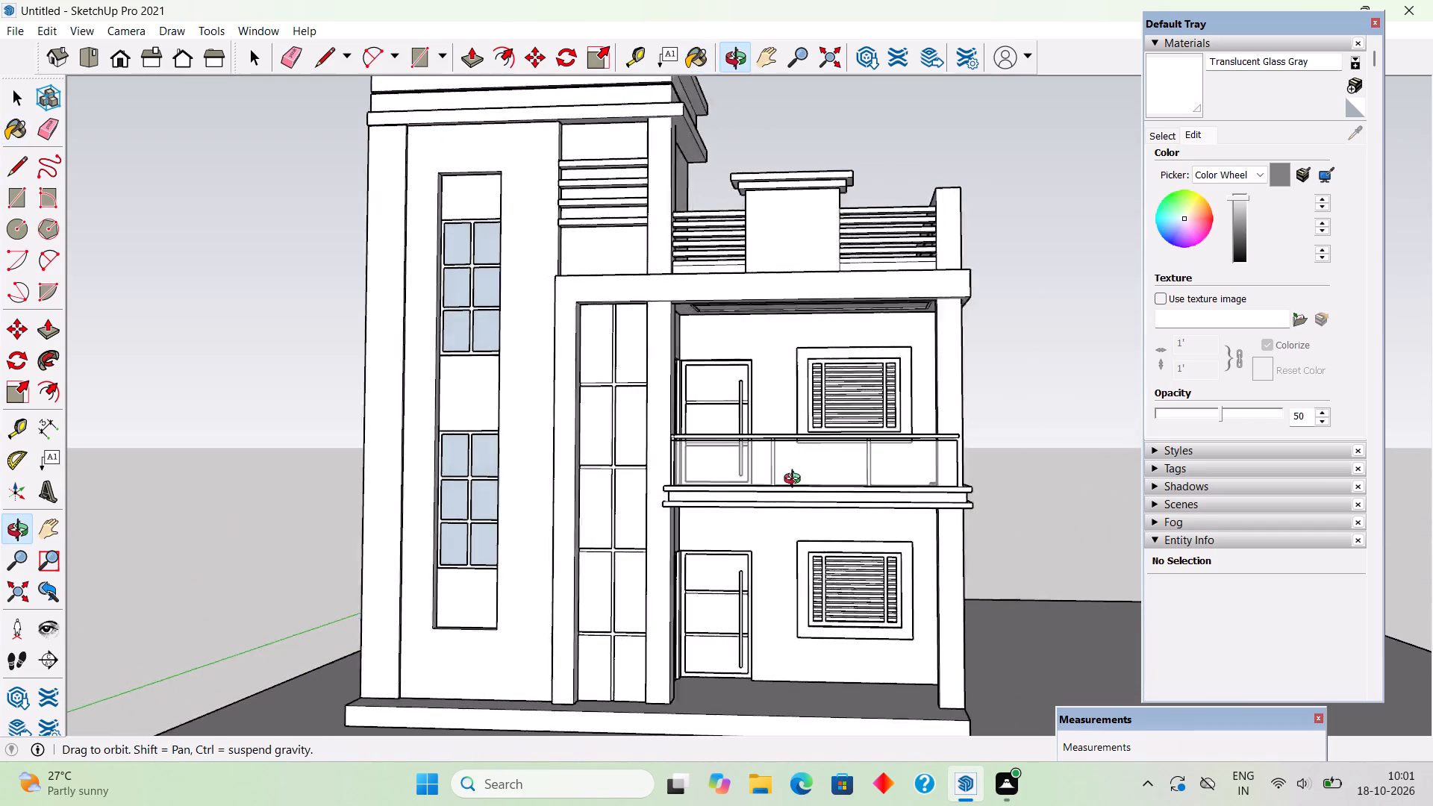
middle_click_drag(796, 481, 960, 507)
scroll(756, 487, "up", 4)
middle_click_drag(752, 478, 869, 485)
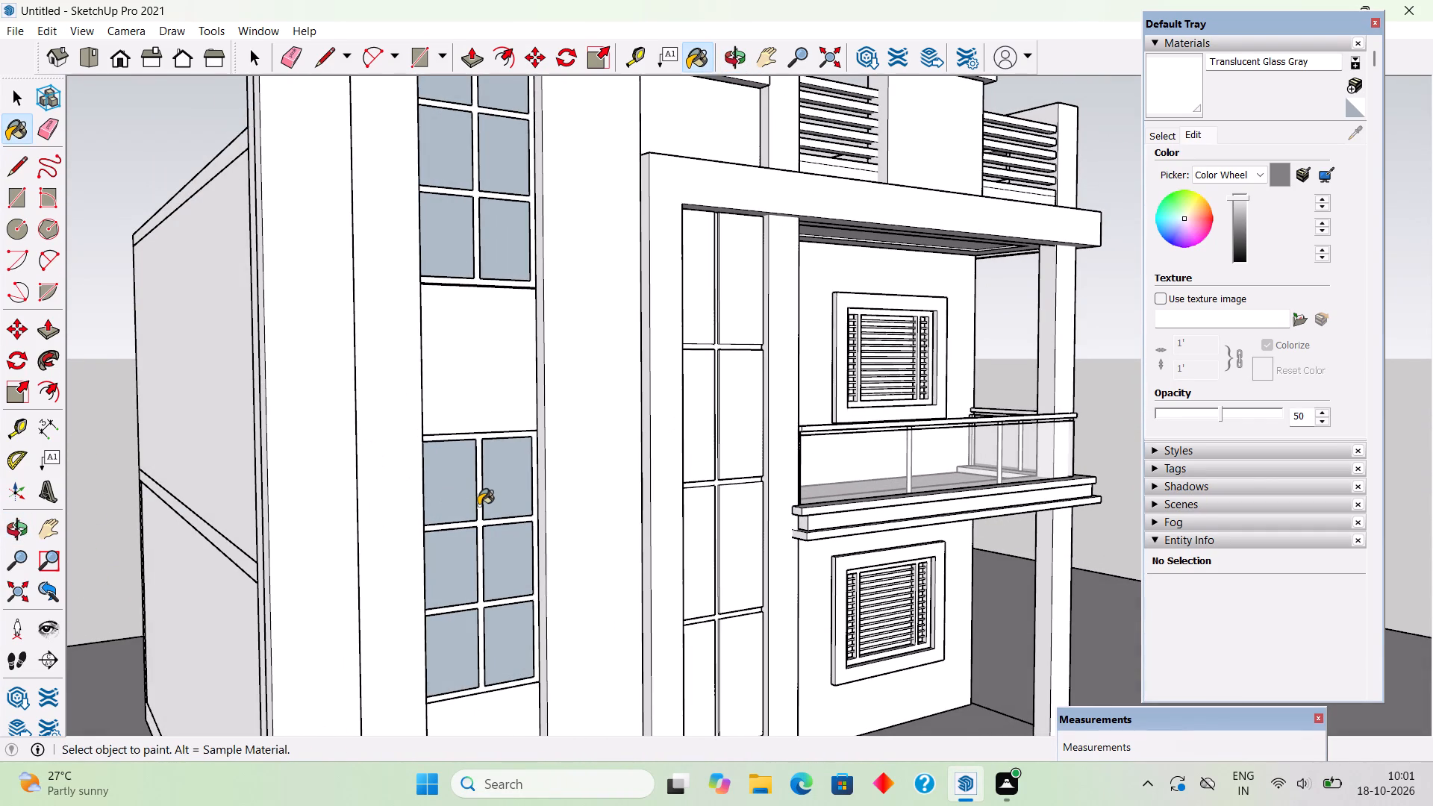
scroll(478, 505, "down", 2)
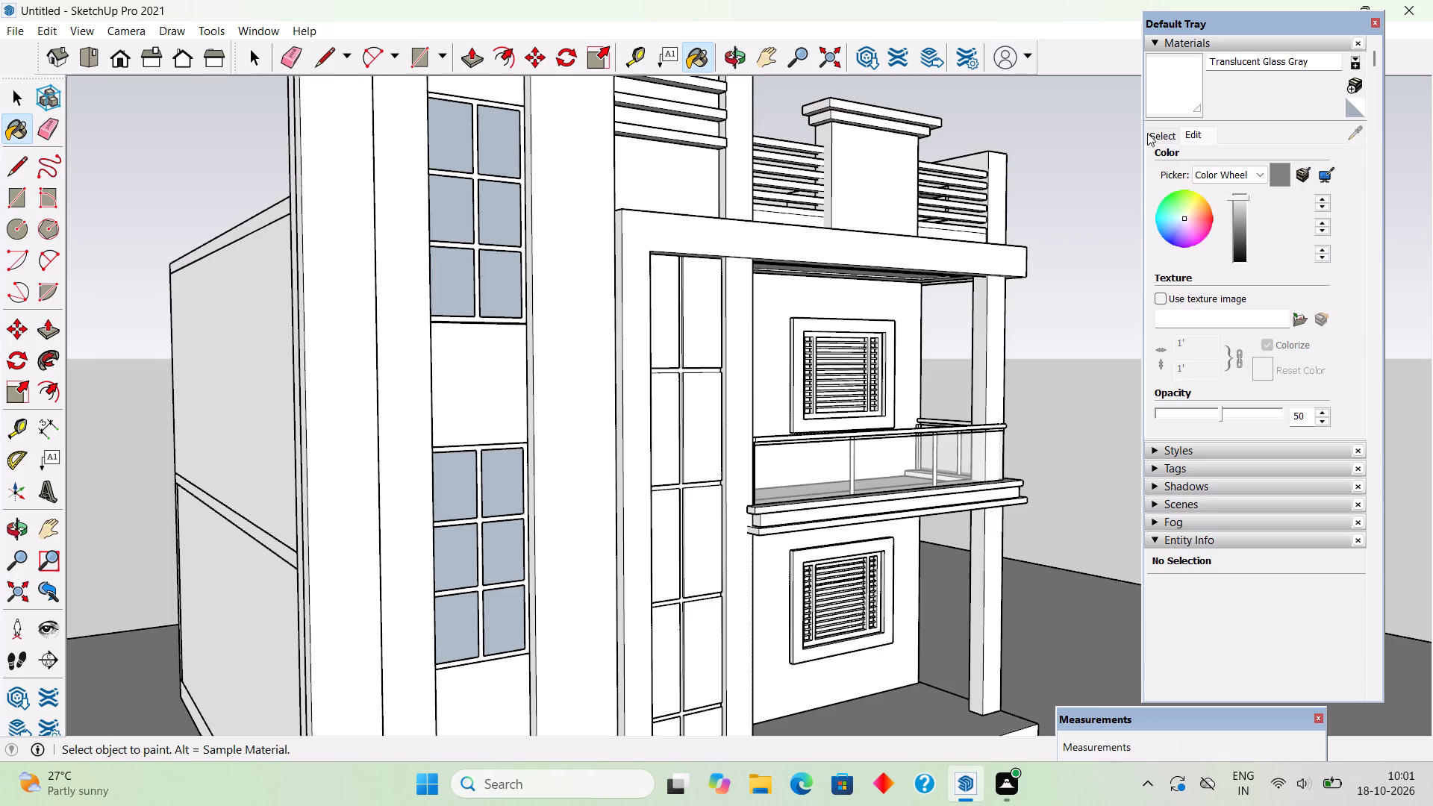
left_click(1156, 133)
left_click(1281, 280)
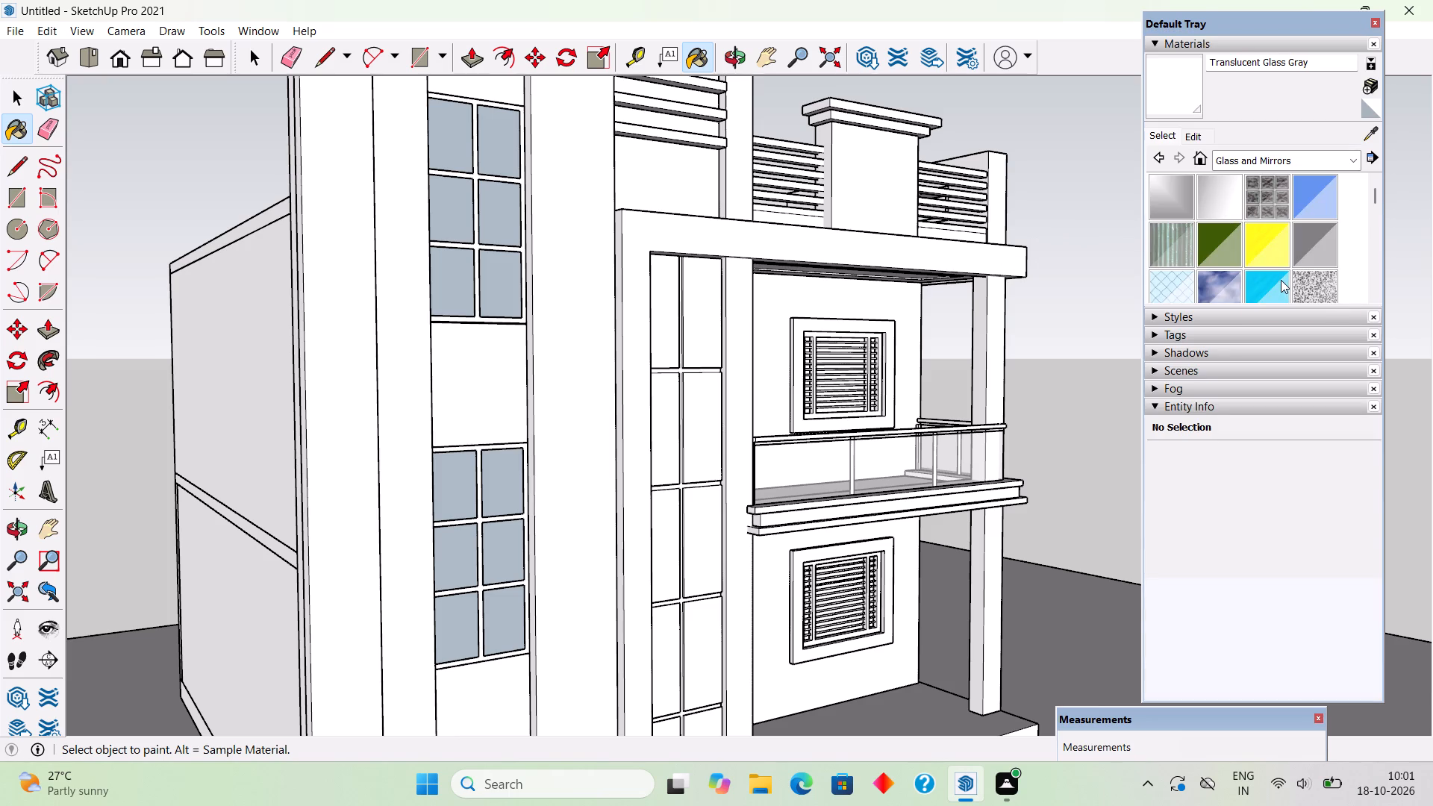
left_click(505, 484)
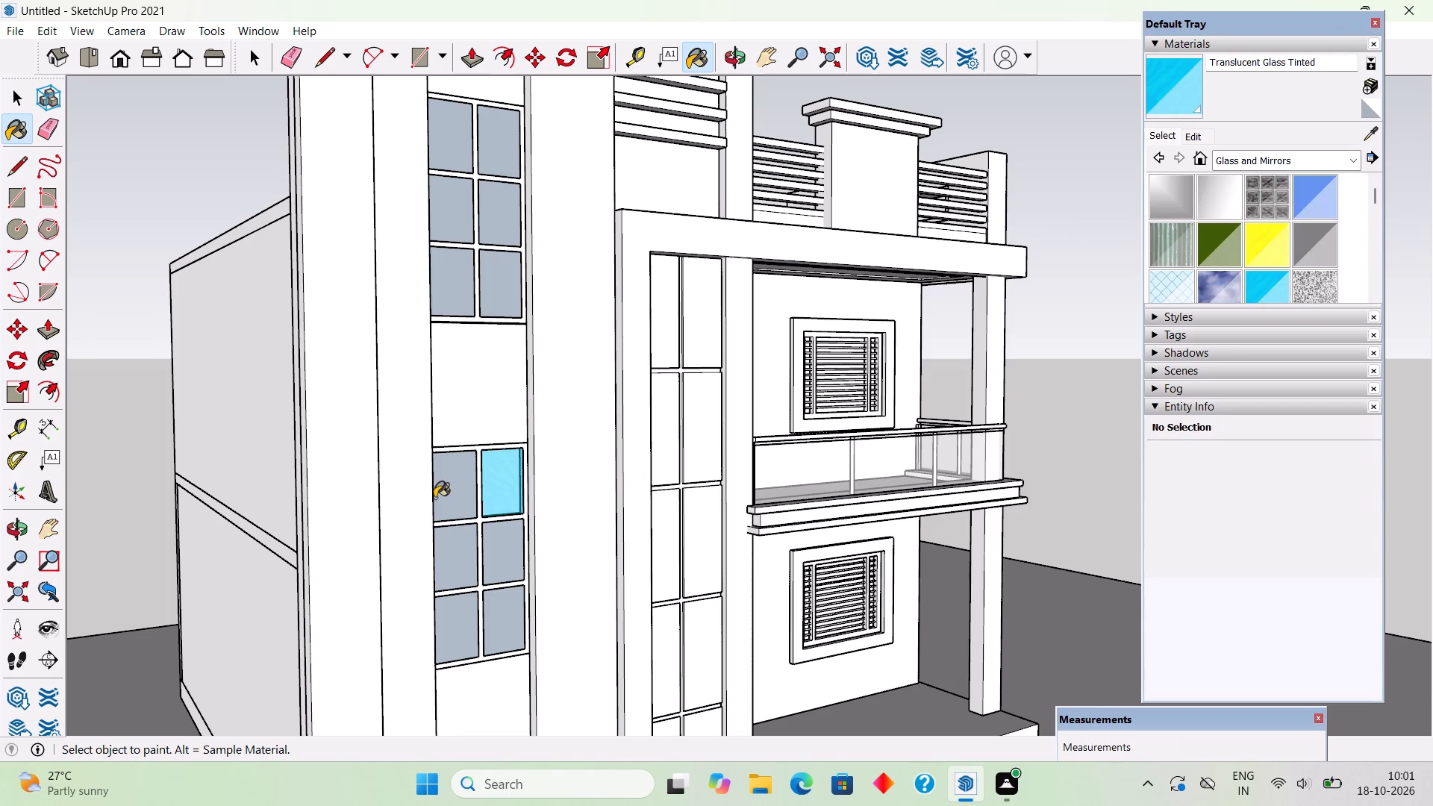
left_click(446, 499)
left_click(463, 546)
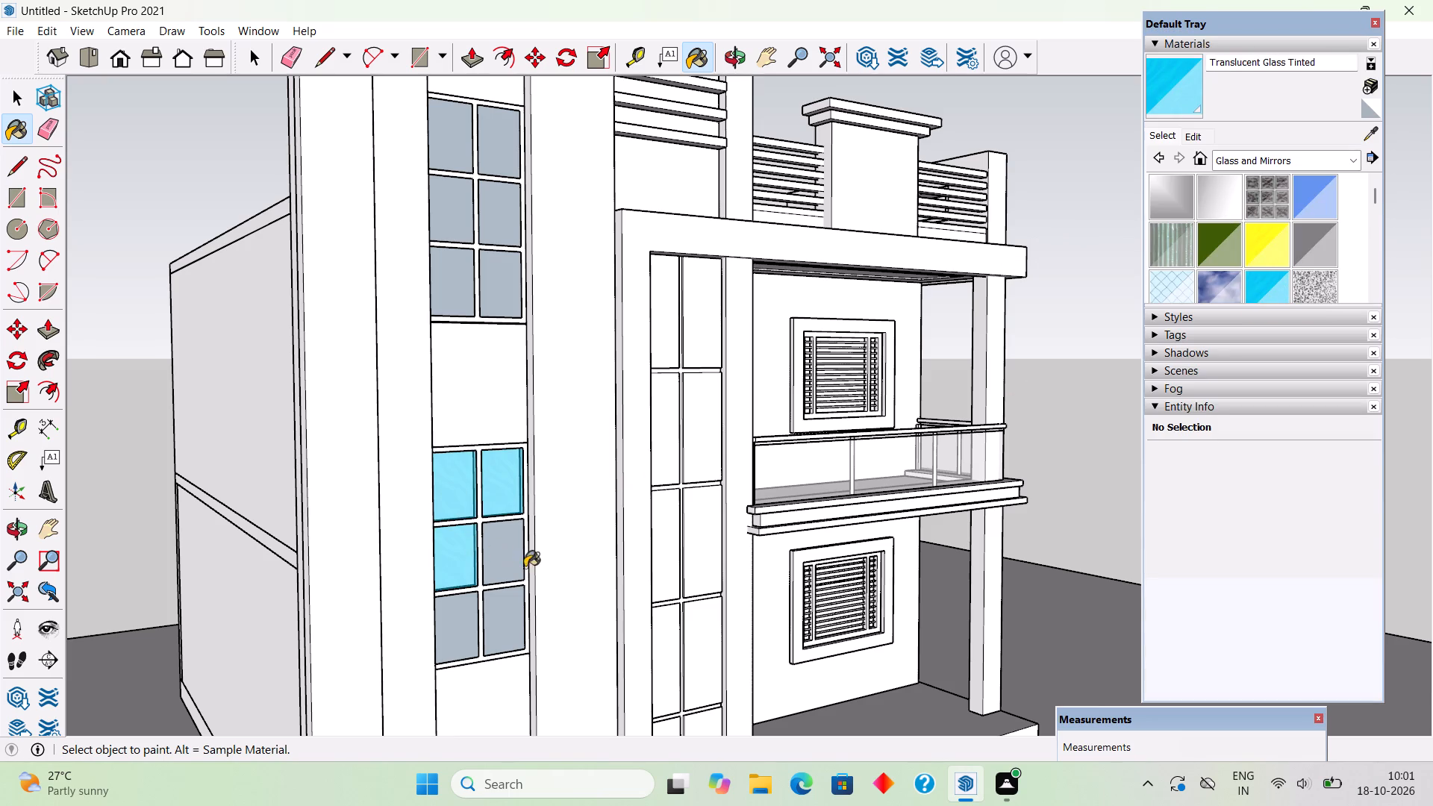
left_click(511, 554)
left_click(505, 616)
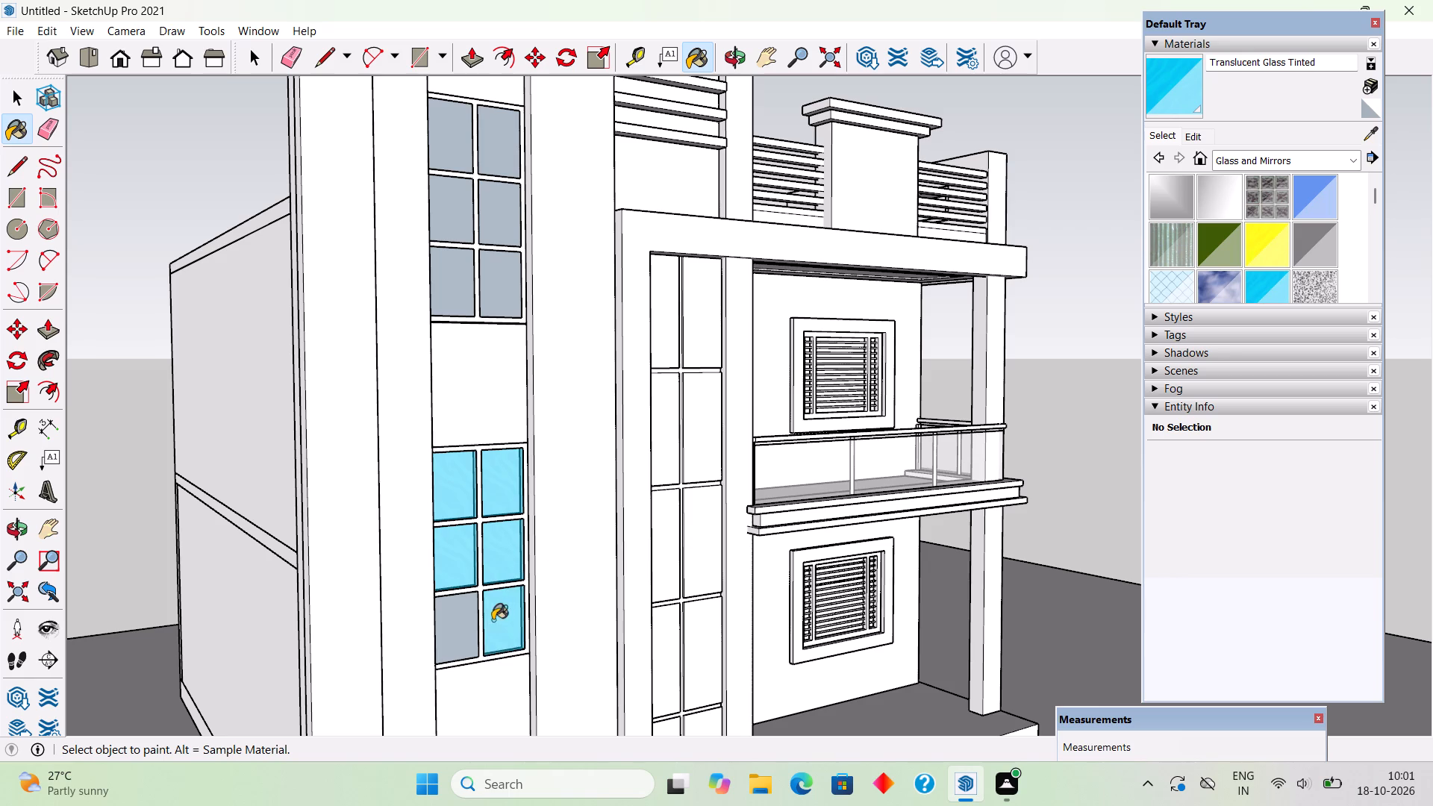
left_click(466, 633)
Paint the six panes of the tower's upper window with the same Translucent Glass Tinted material.
left_click(455, 291)
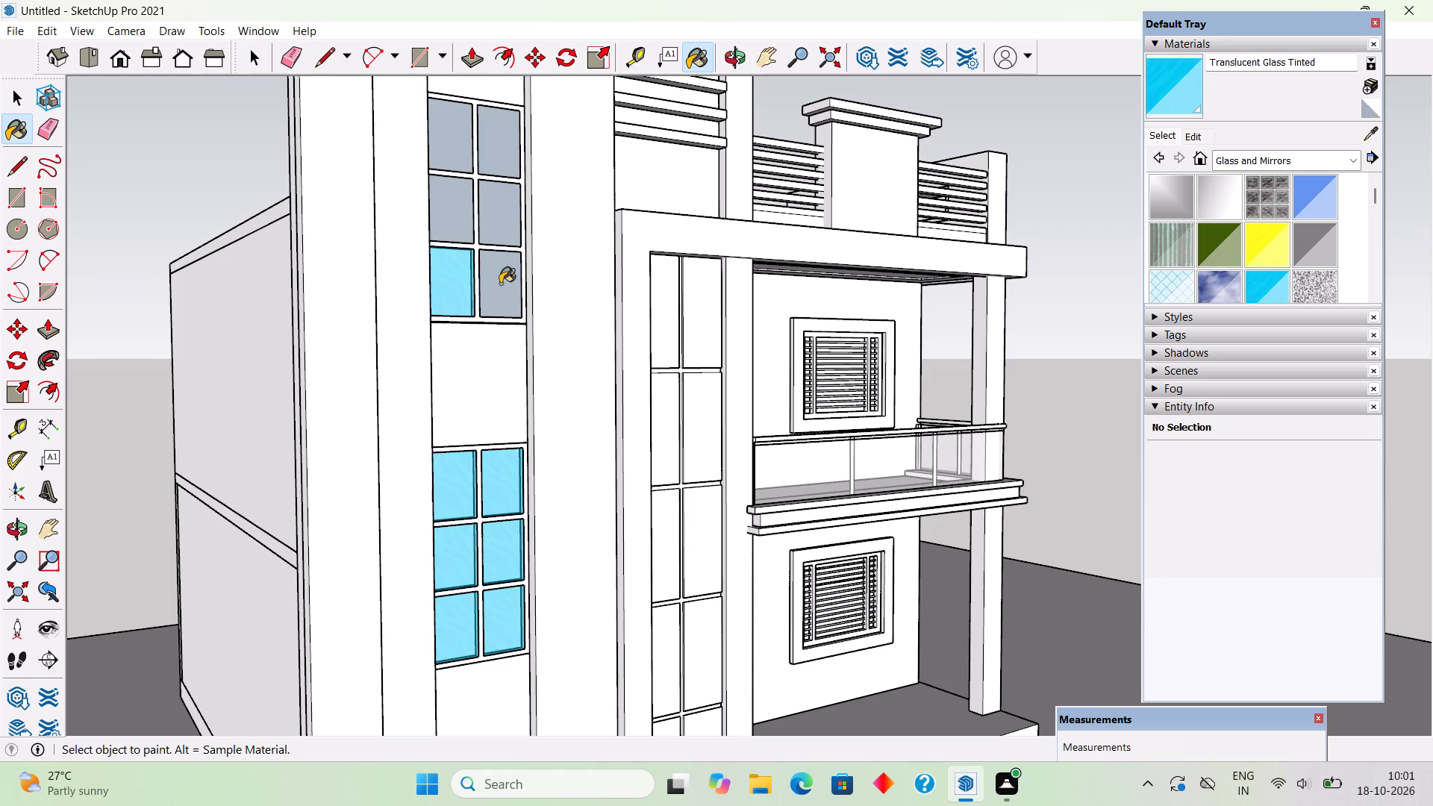
left_click(500, 284)
left_click(500, 219)
left_click(461, 222)
left_click(461, 123)
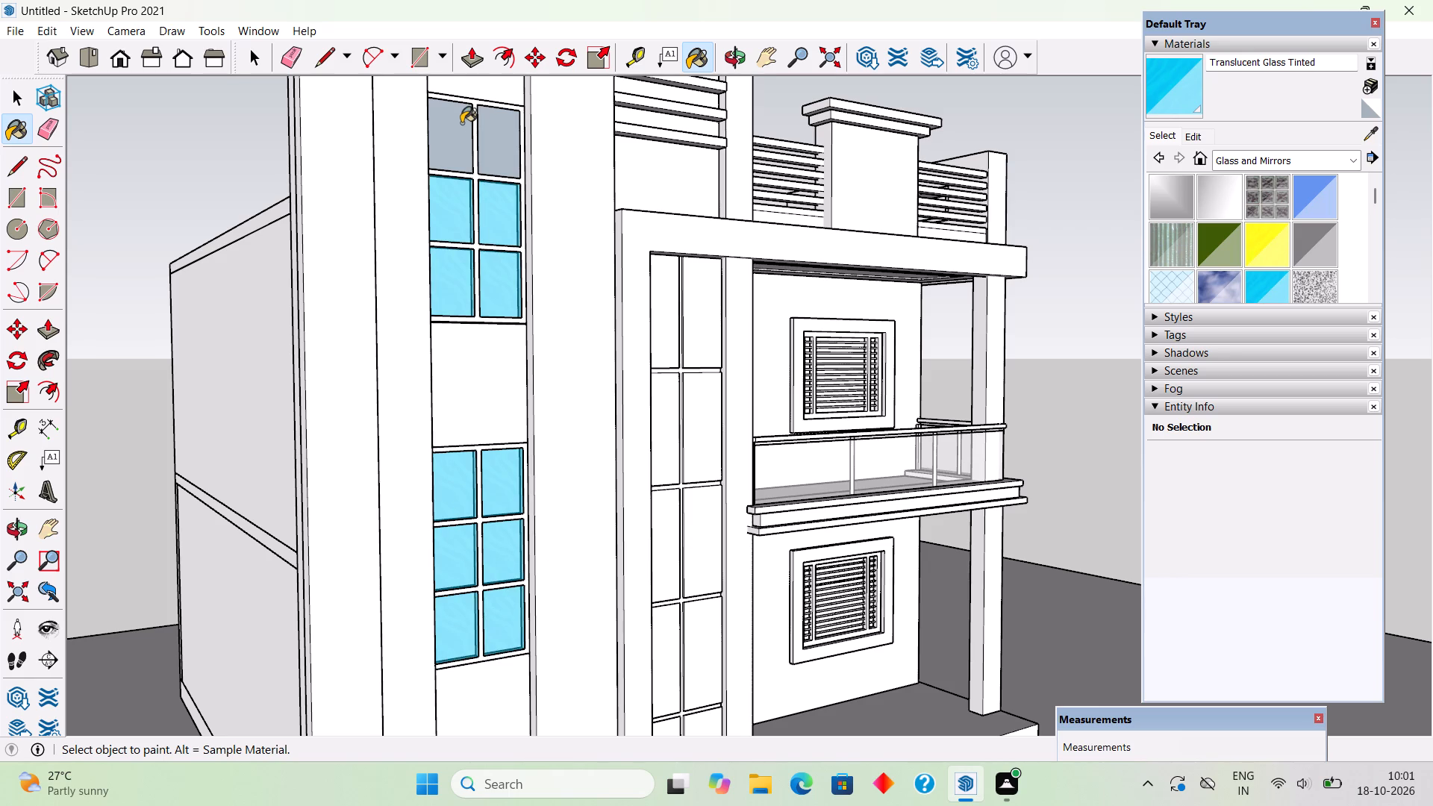
left_click(489, 119)
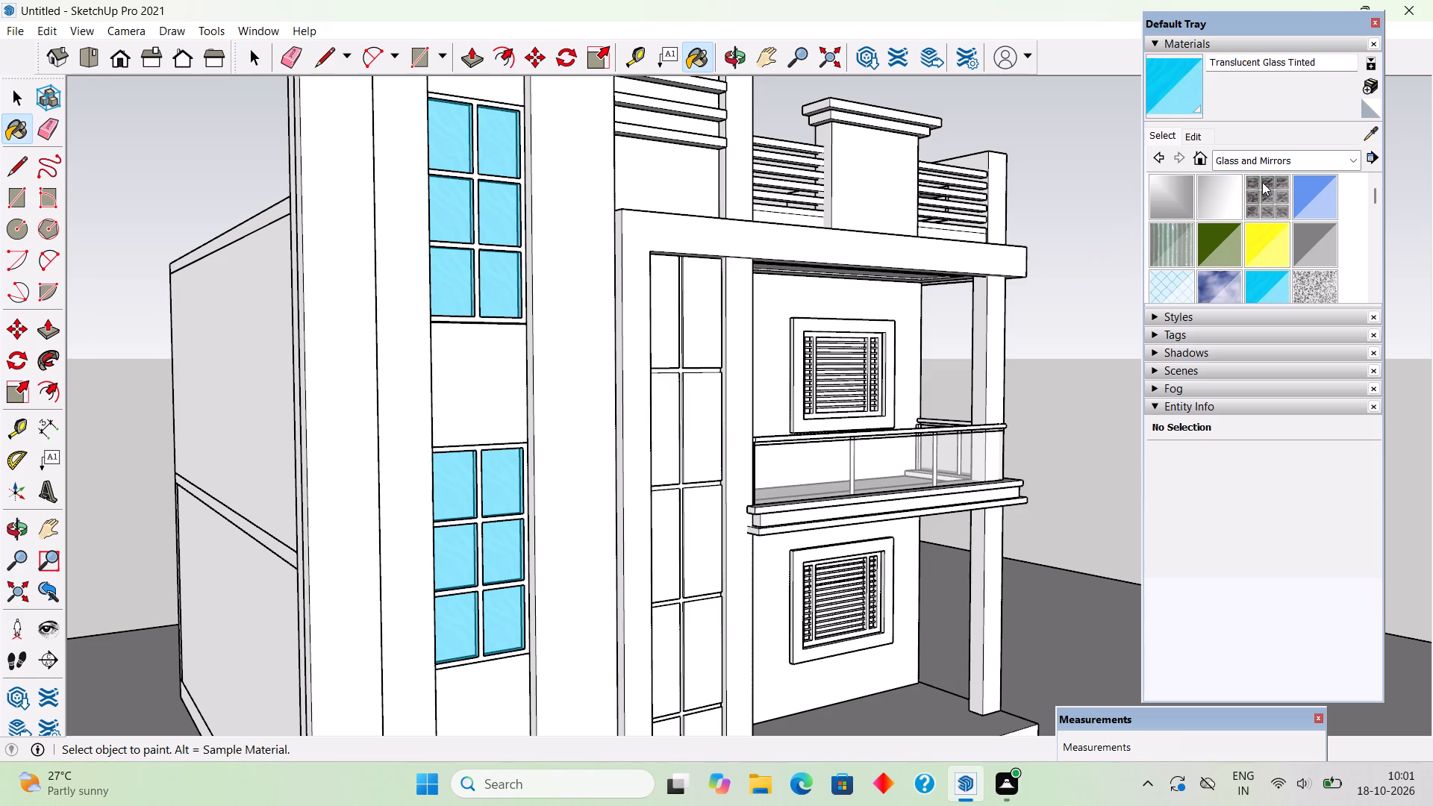
Draw a rectangle about 4' 5" by 3' 5" over the louvred opening of the upper-floor front window and group it.
middle_click_drag(1084, 249, 1041, 230)
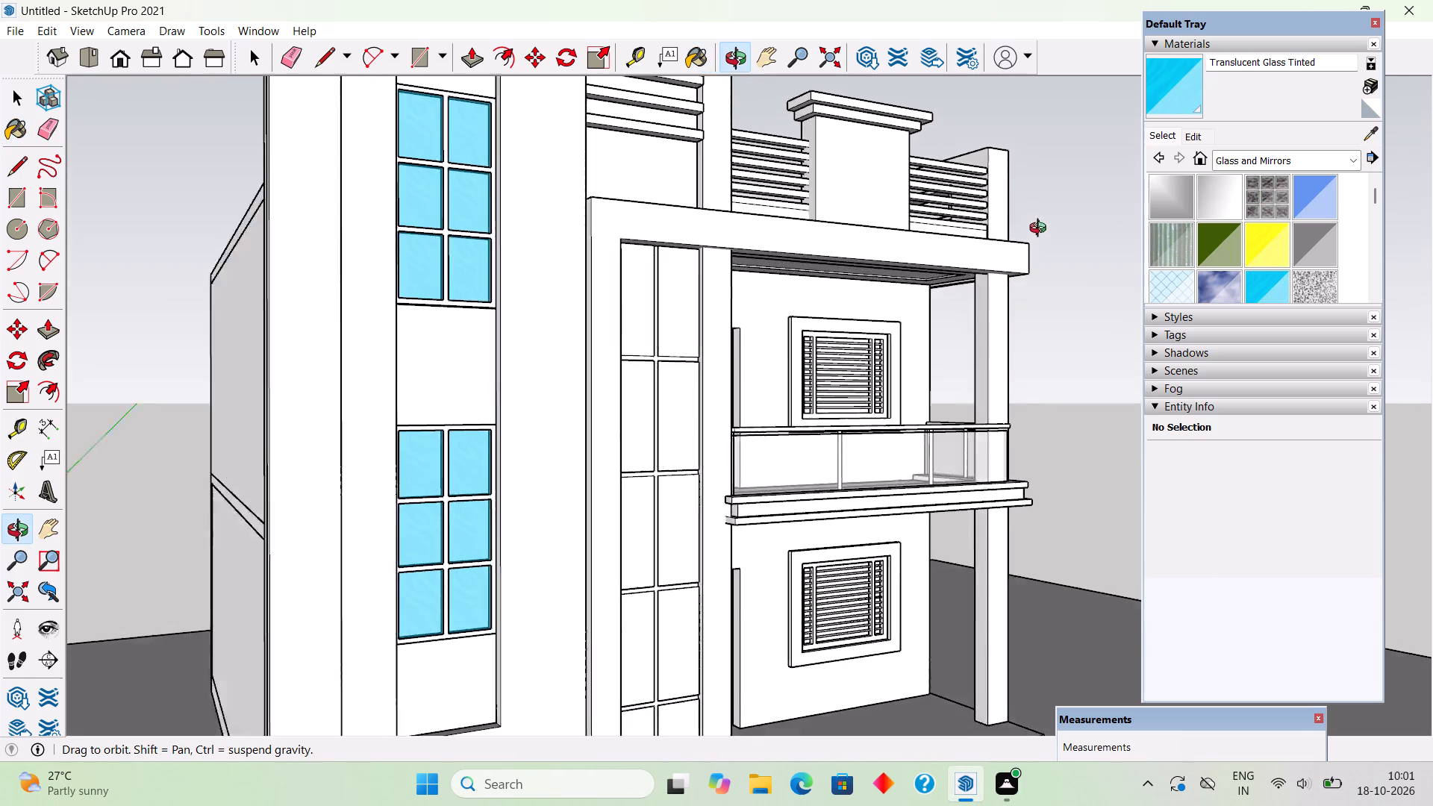
middle_click_drag(1041, 230, 964, 236)
scroll(884, 363, "up", 15)
middle_click_drag(832, 402, 707, 498)
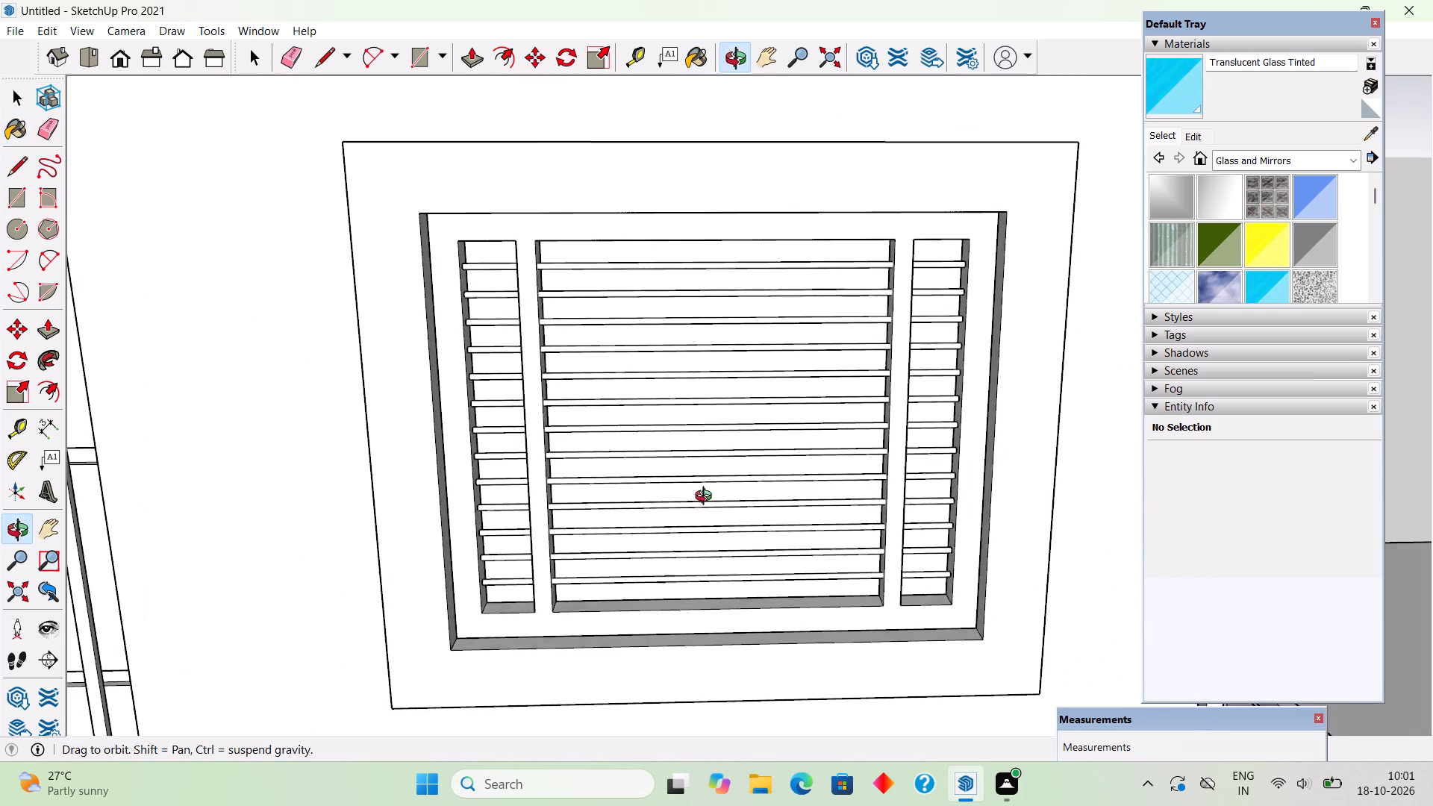
middle_click_drag(707, 498, 705, 498)
middle_click_drag(693, 469, 659, 326)
key("r")
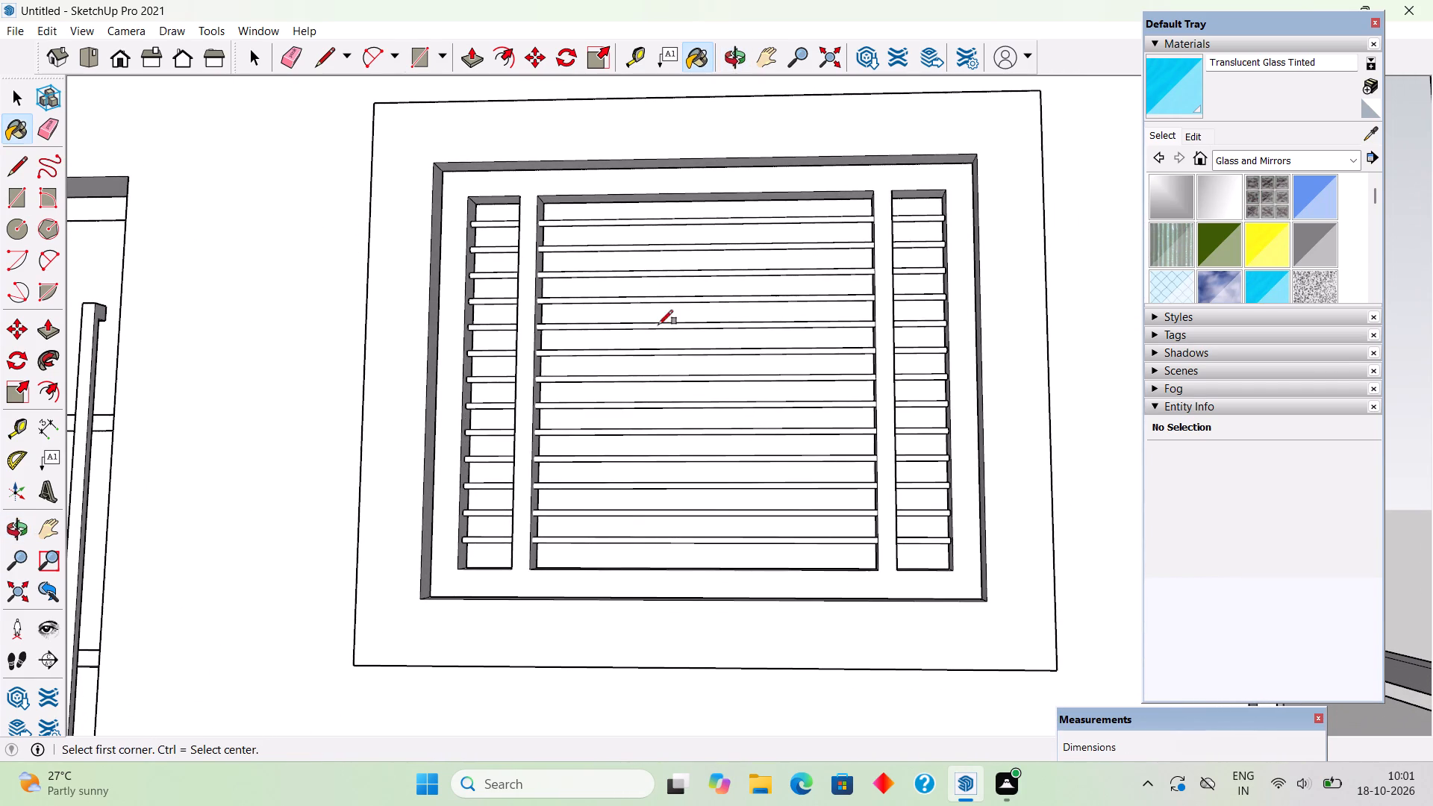
left_click(470, 193)
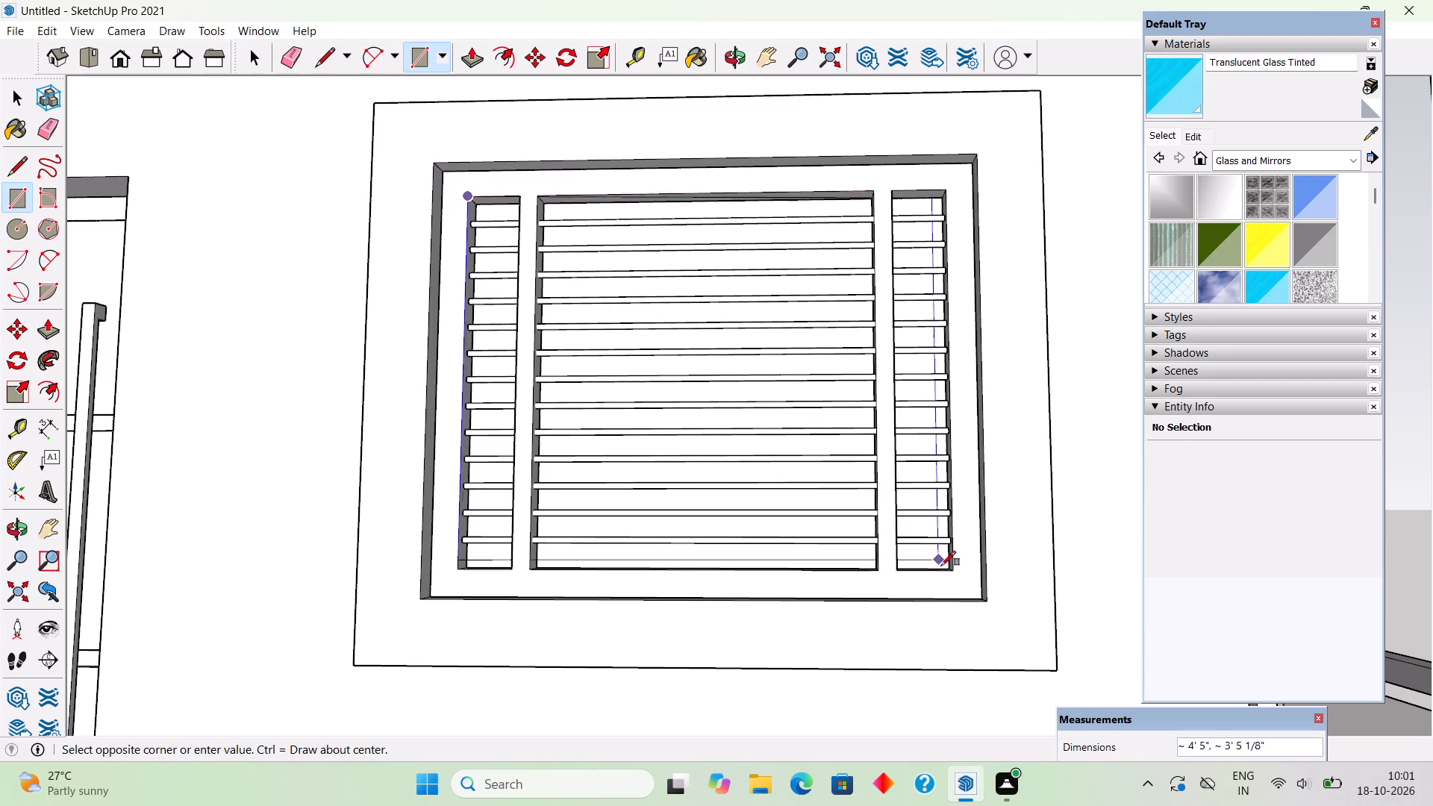
left_click(950, 563)
key("space")
triple_click(819, 529)
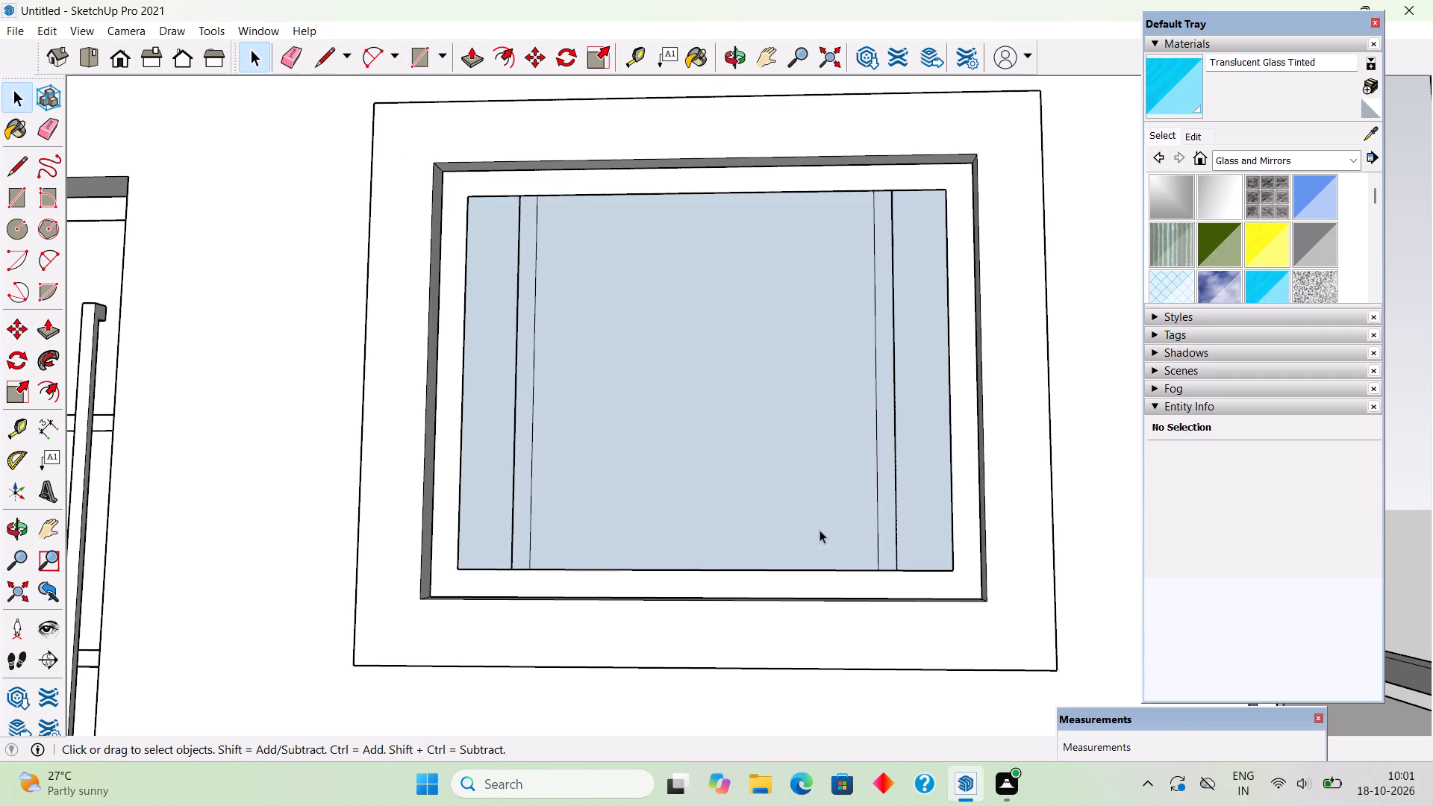
right_click(819, 529)
left_click(887, 413)
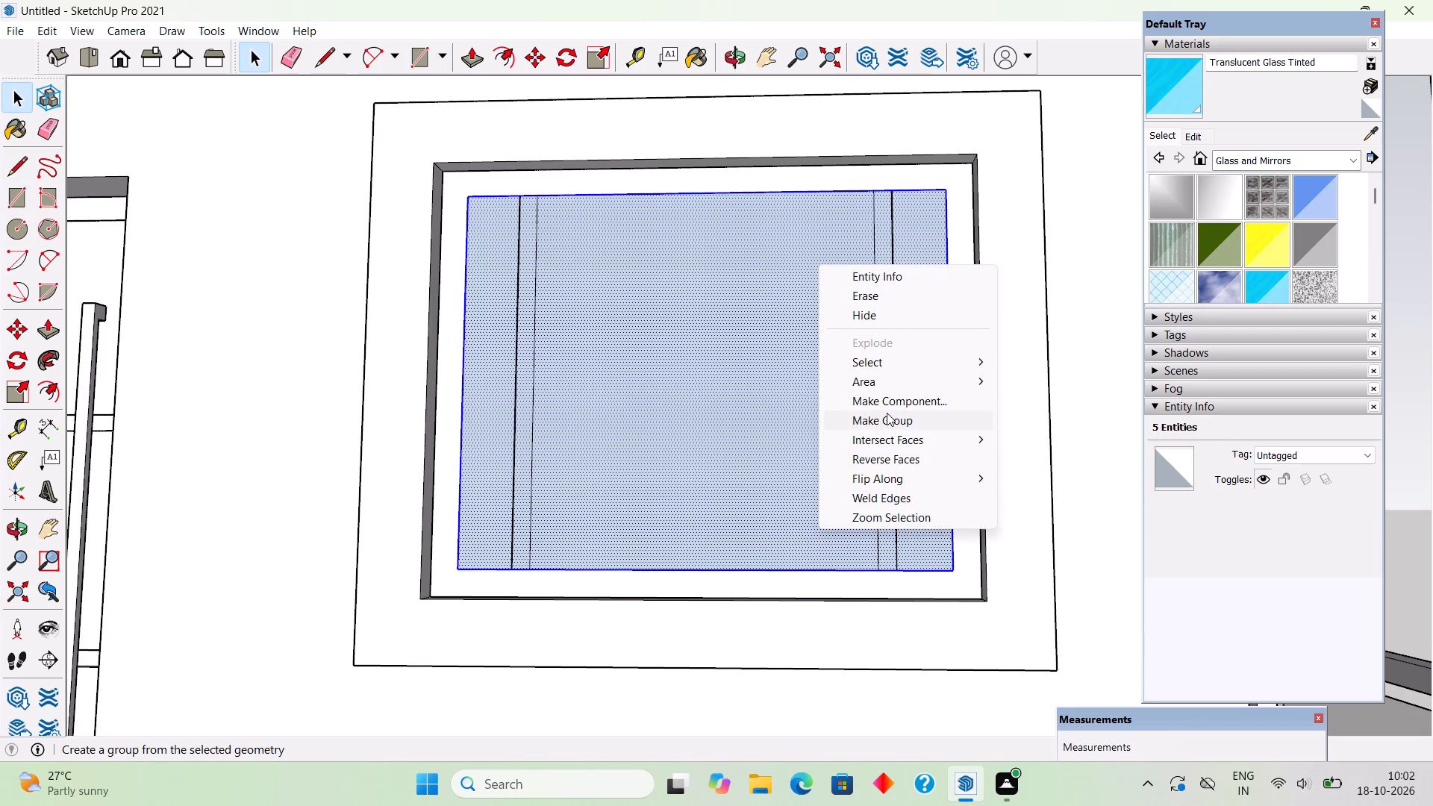
Draw a 5' by 4' rectangle over the ground-floor front window, inside its raised surround, and make it a group.
scroll(887, 413, "down", 18)
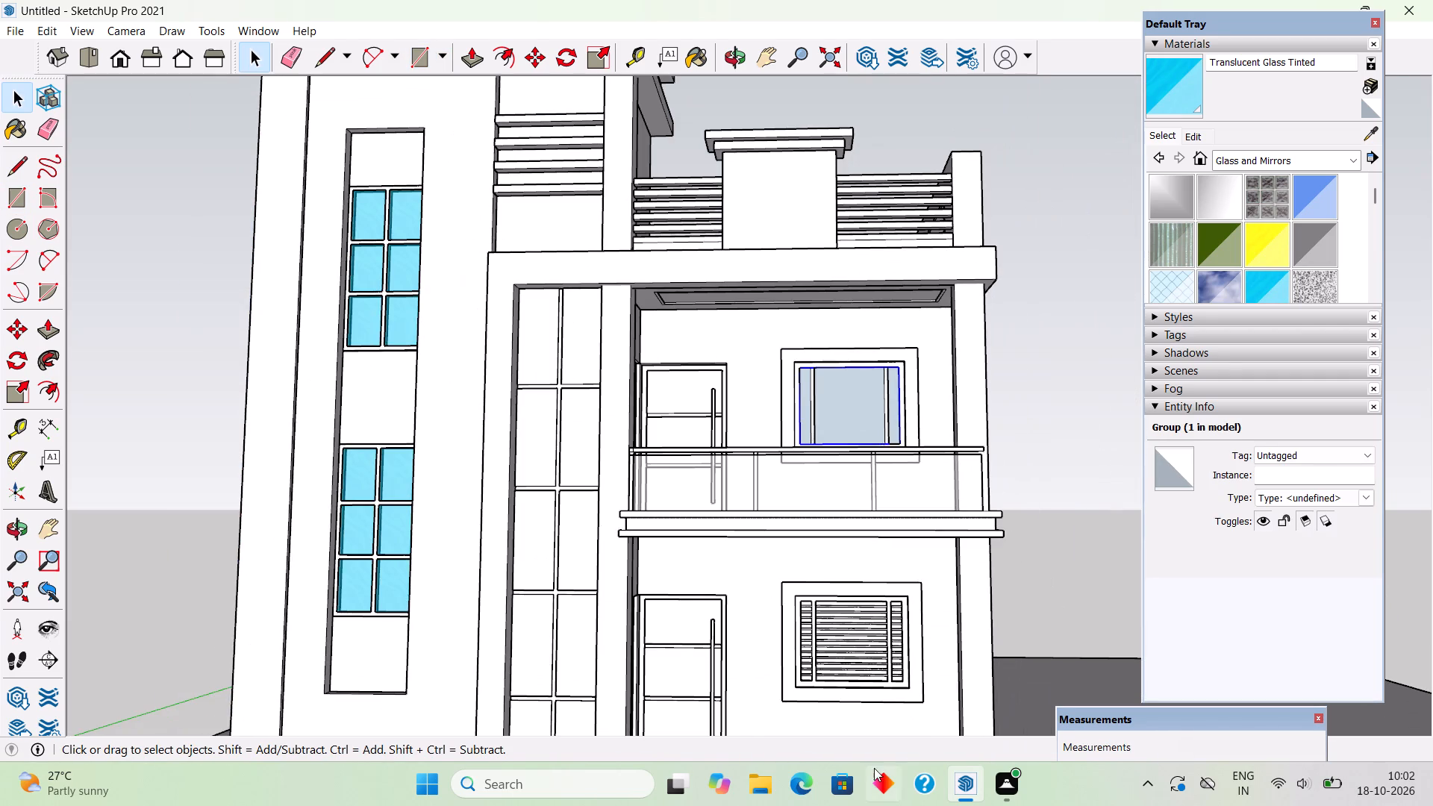
scroll(874, 768, "up", 14)
key("r")
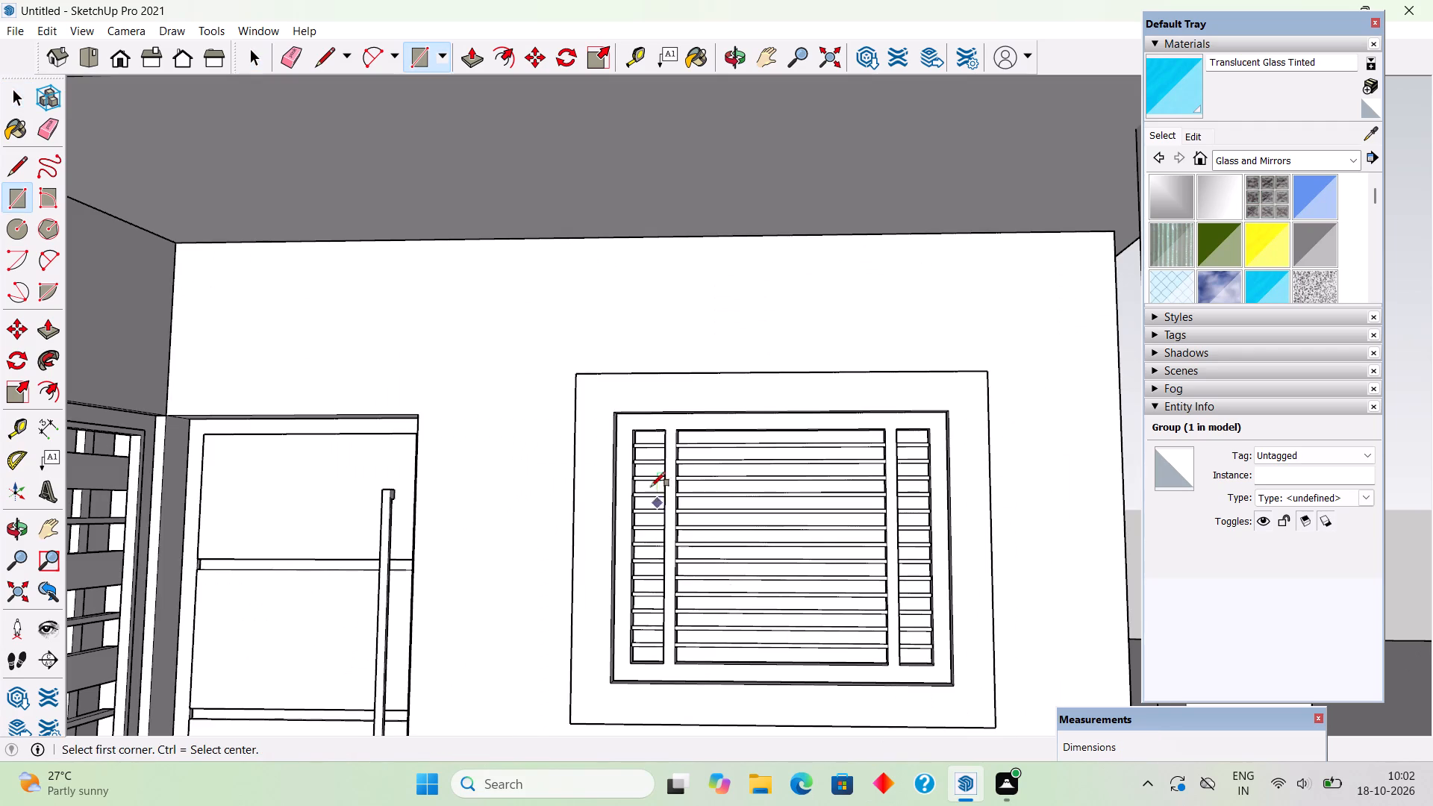
left_click(619, 412)
left_click(952, 687)
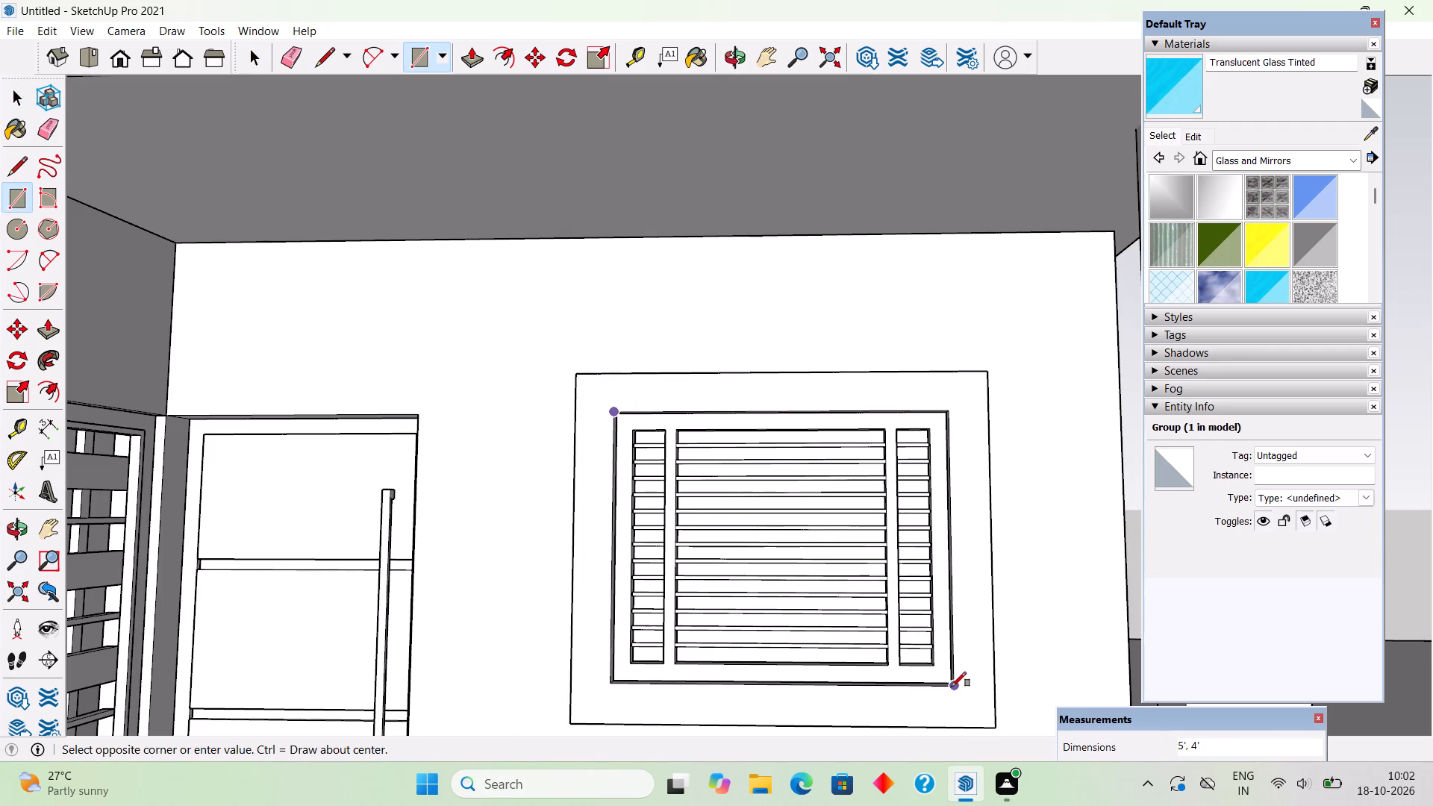
key("space")
triple_click(864, 629)
right_click(864, 629)
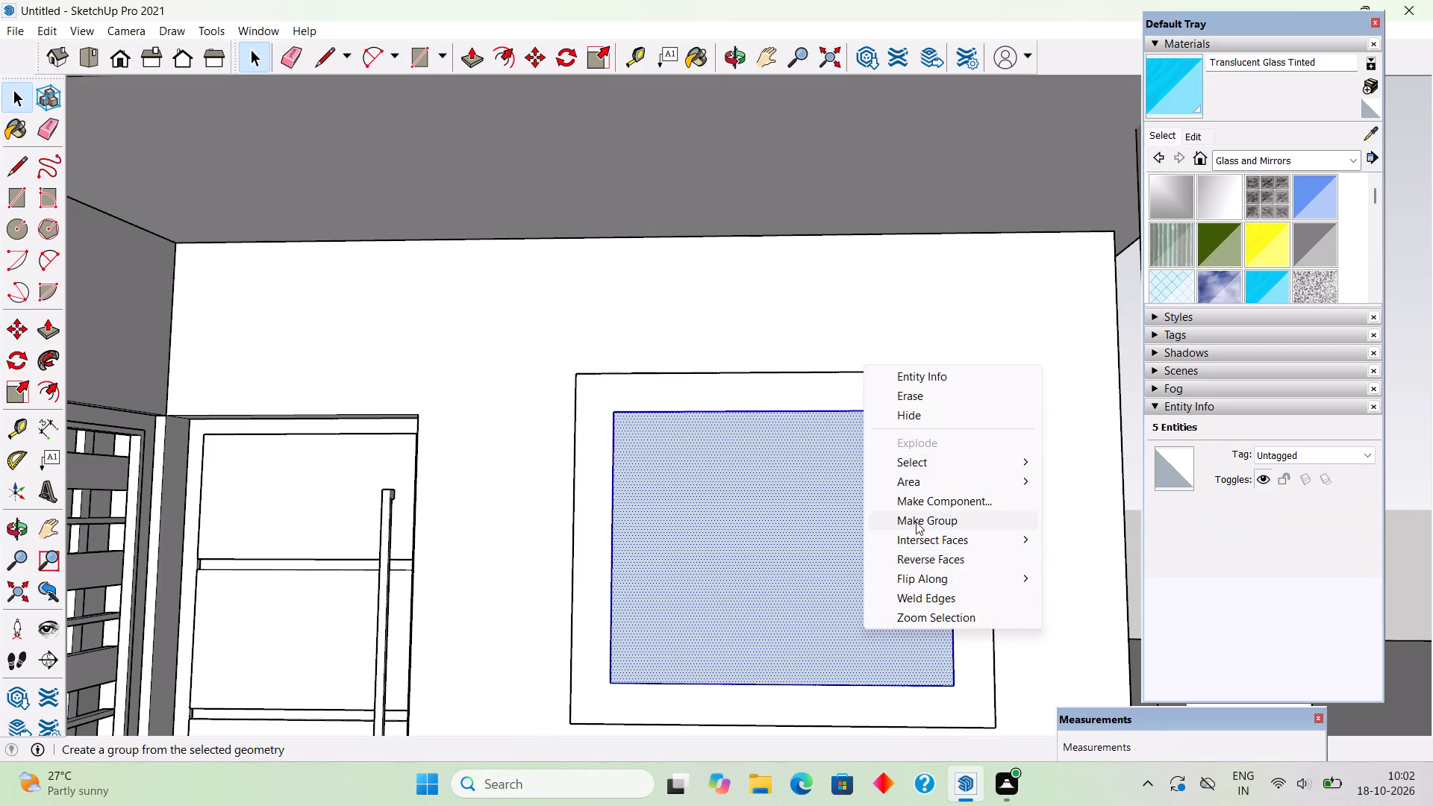
left_click(916, 522)
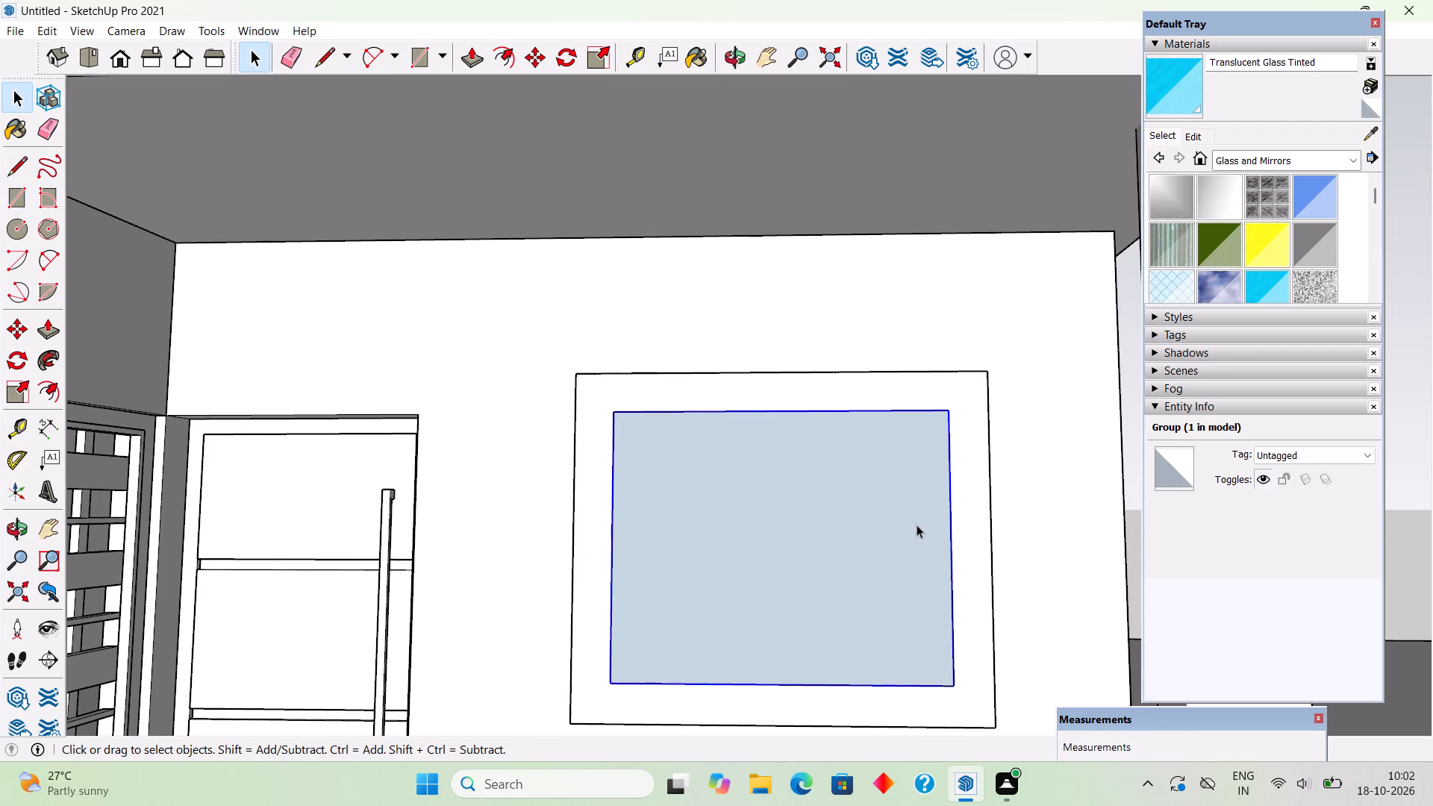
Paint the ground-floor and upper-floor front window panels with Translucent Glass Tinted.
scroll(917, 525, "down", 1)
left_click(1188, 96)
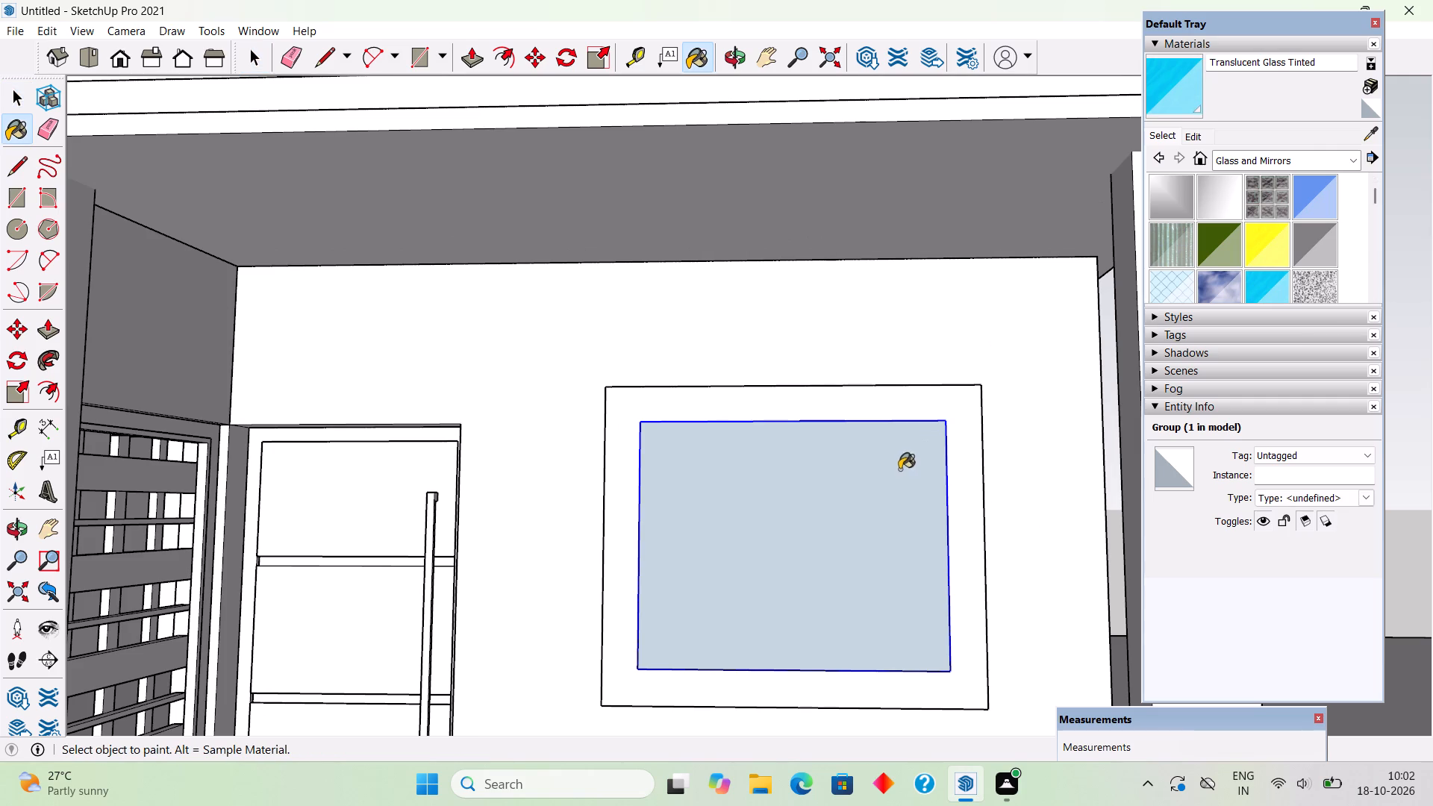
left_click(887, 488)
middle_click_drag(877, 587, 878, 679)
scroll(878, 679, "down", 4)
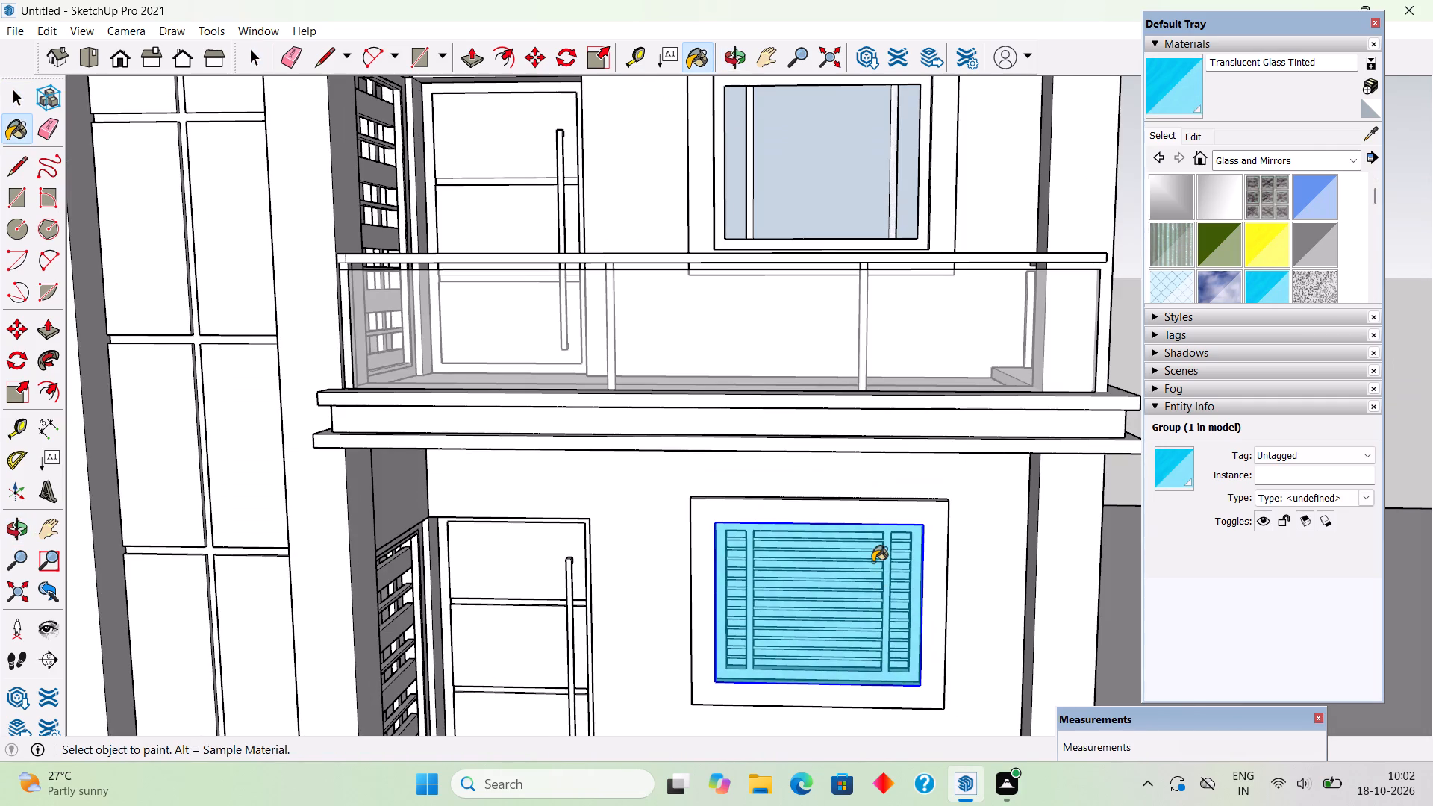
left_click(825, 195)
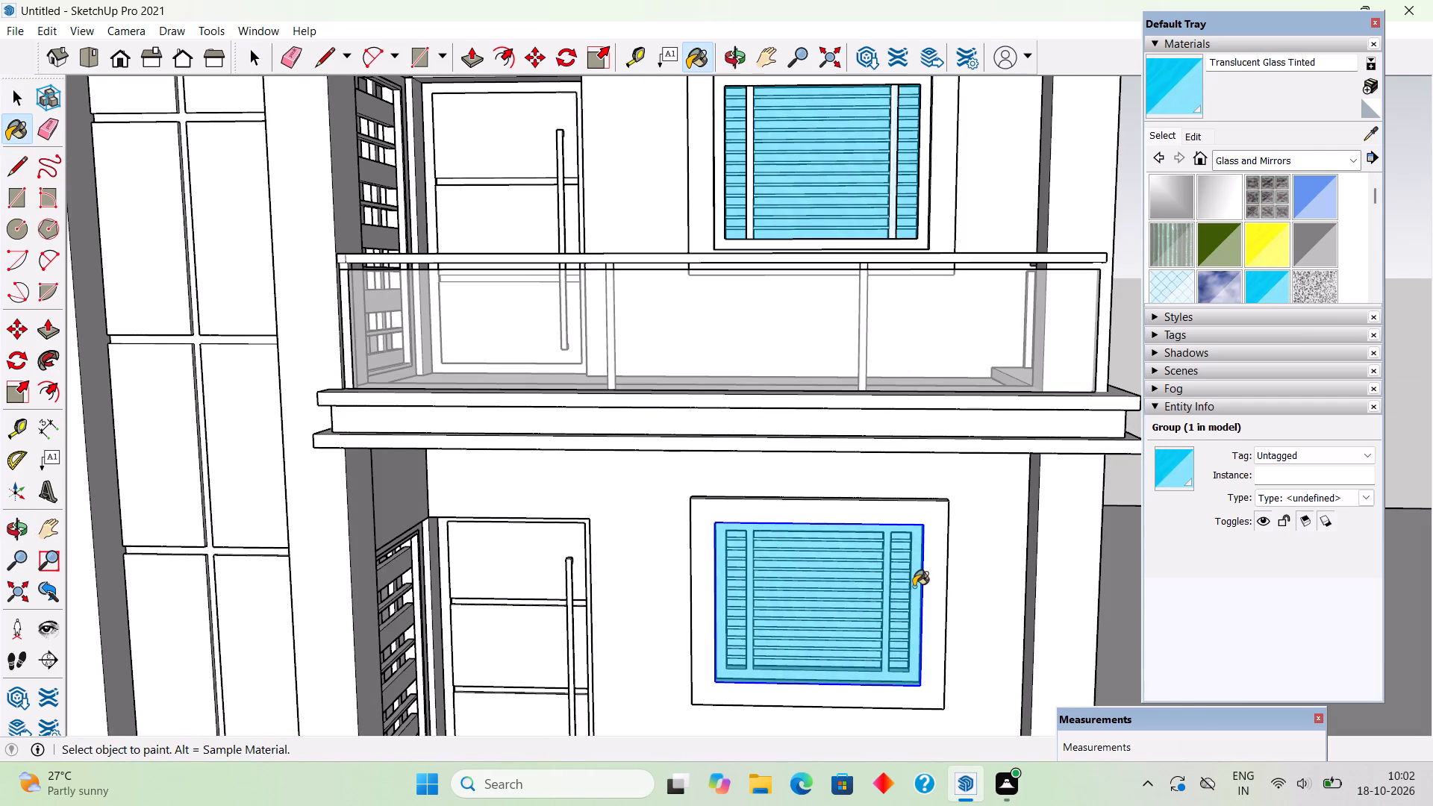
Undo the glass paint on both front windows and the grouped rectangle covering the ground-floor window.
scroll(914, 587, "up", 9)
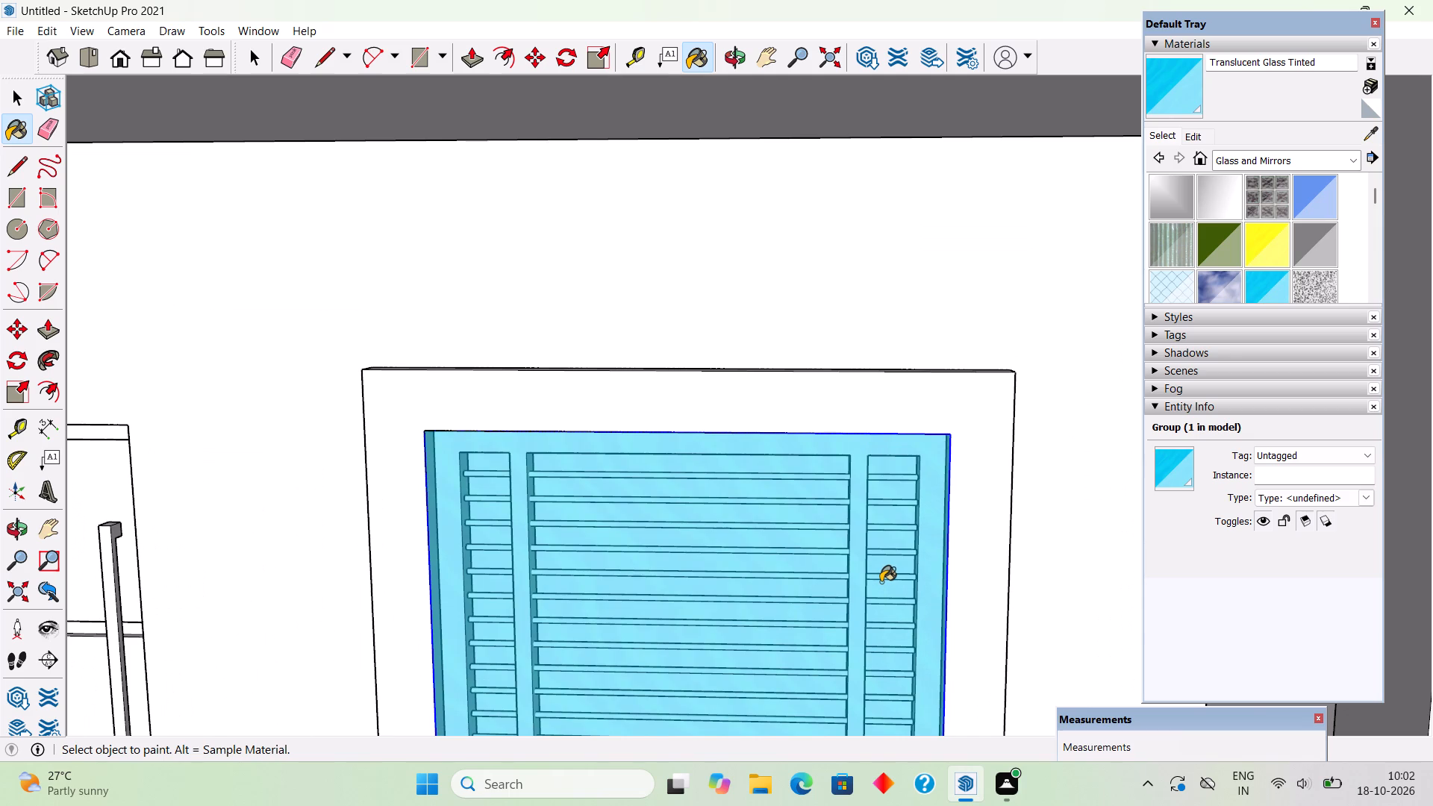
key("space")
middle_click_drag(790, 555, 769, 525)
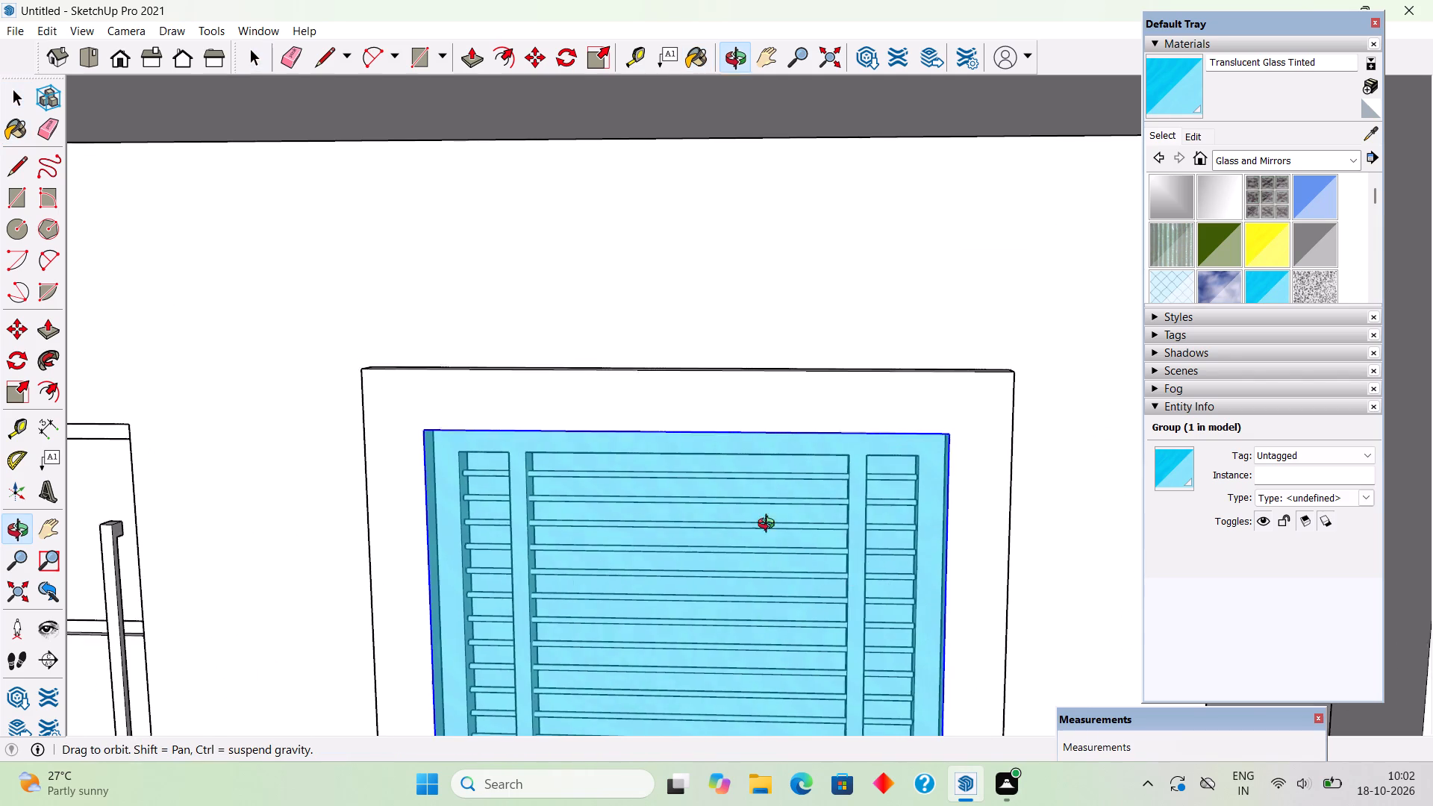
middle_click_drag(769, 525, 800, 415)
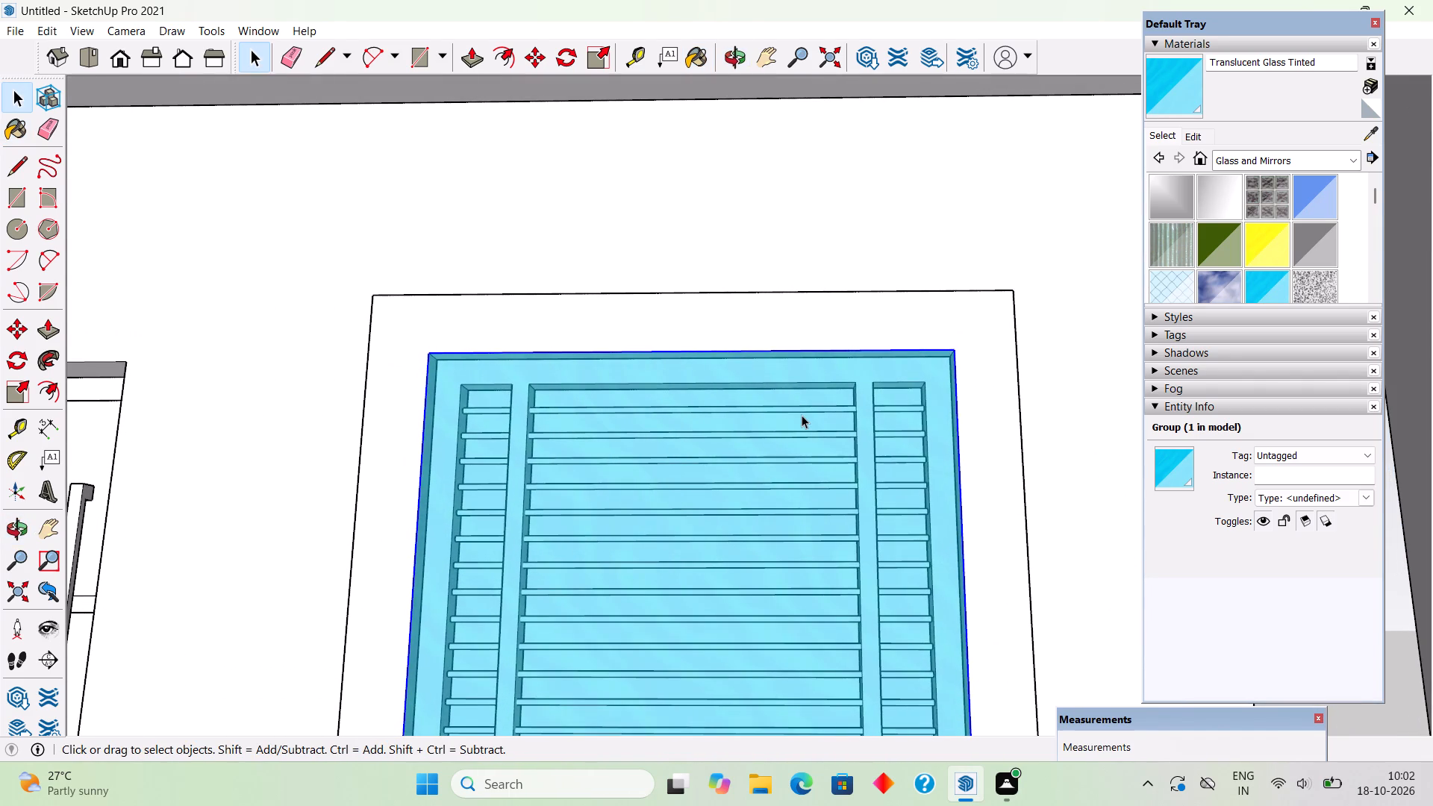
key("ctrl+z")
key("ctrl+z")
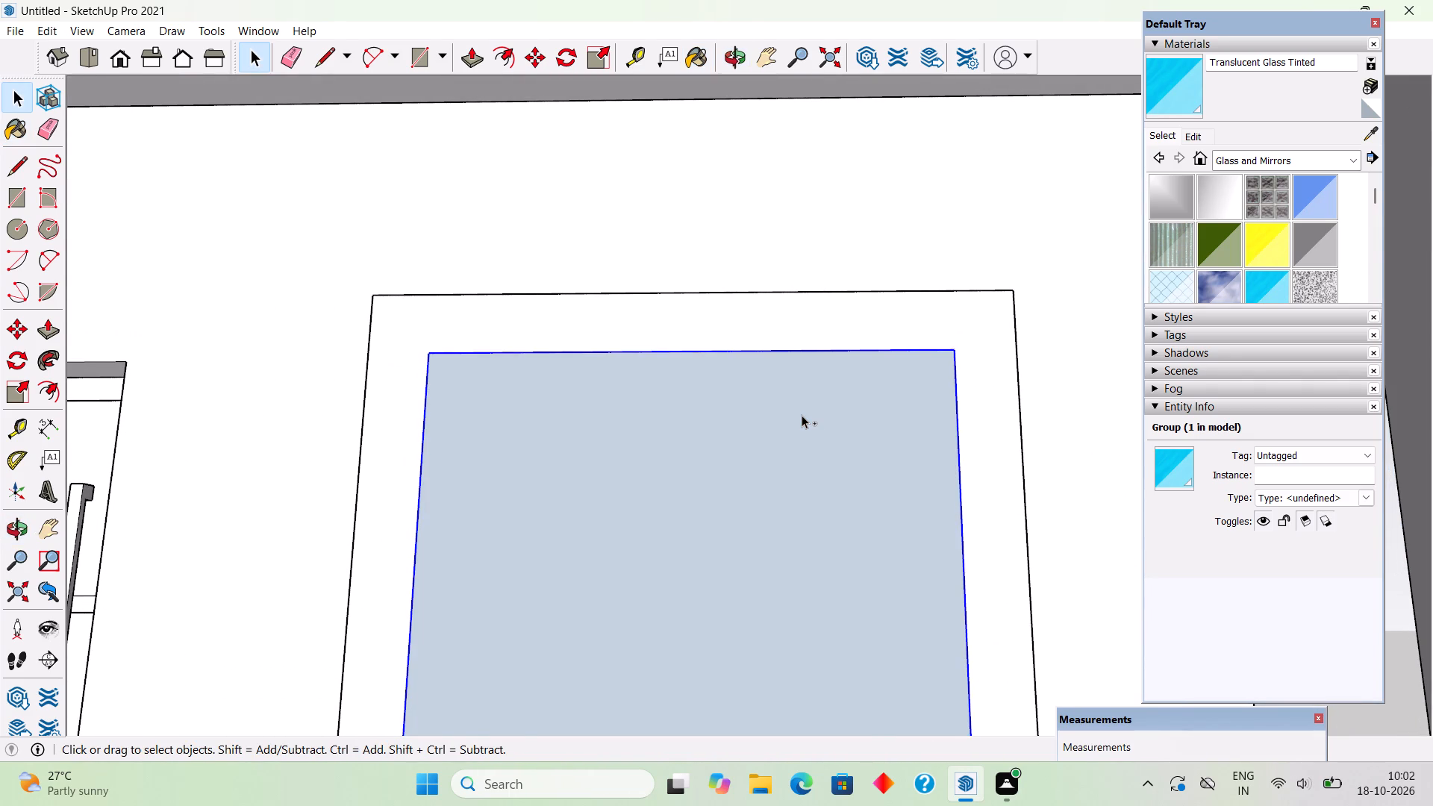
key("ctrl+z")
key("ctrl+z")
key("space")
Paint the louvred frame of the ground-floor front window with Color M09 from the Colors collection.
scroll(803, 415, "down", 3)
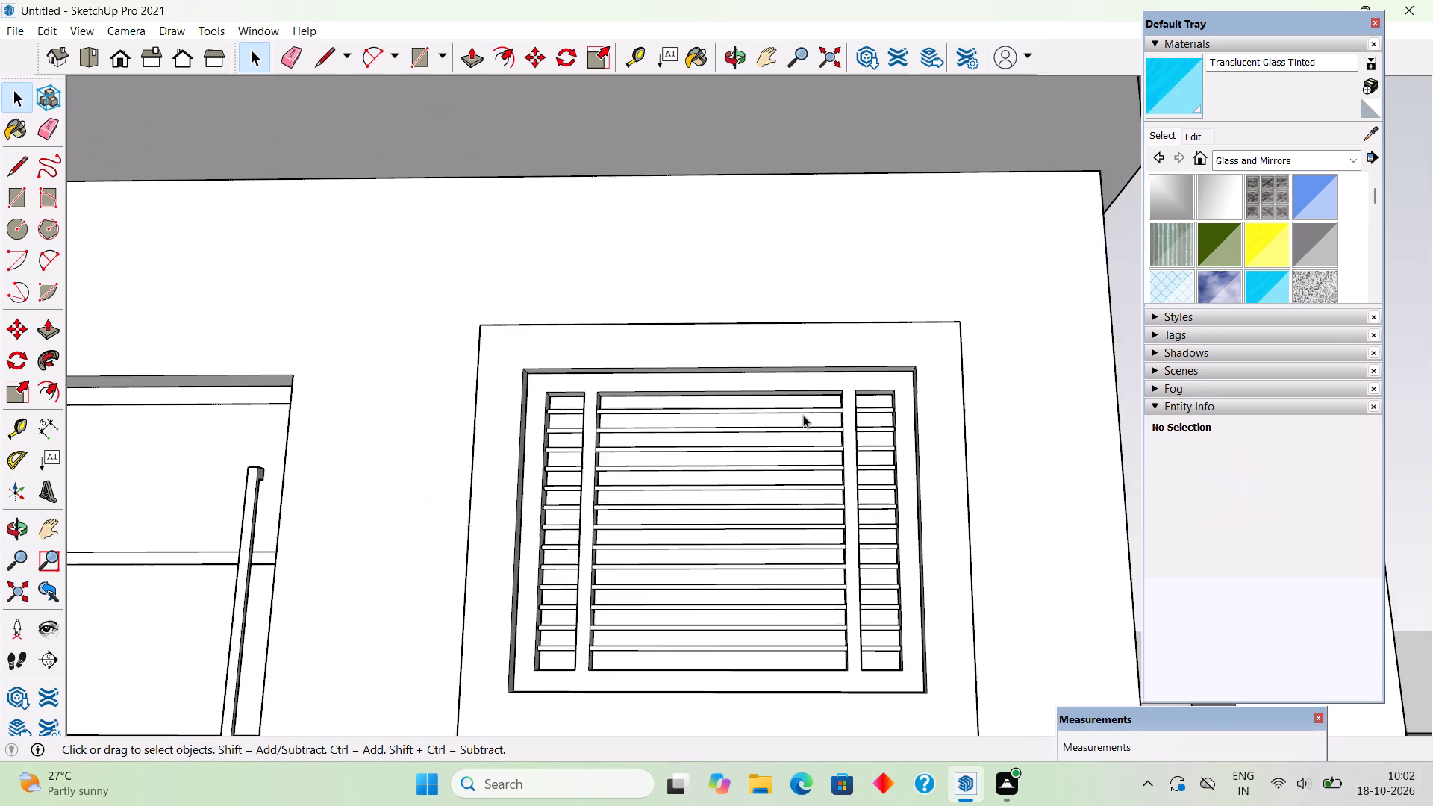
scroll(803, 415, "up", 1)
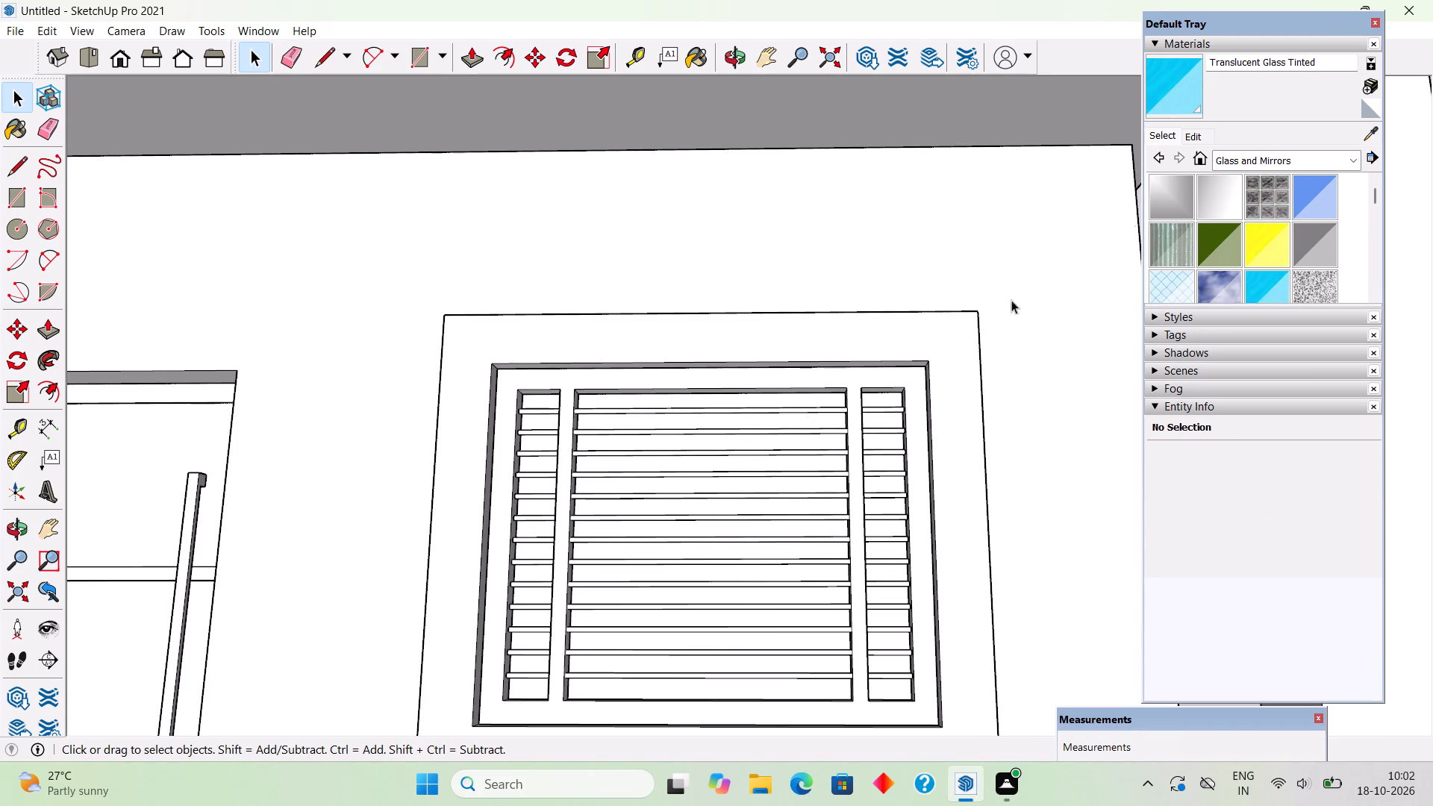
scroll(1287, 257, "down", 3)
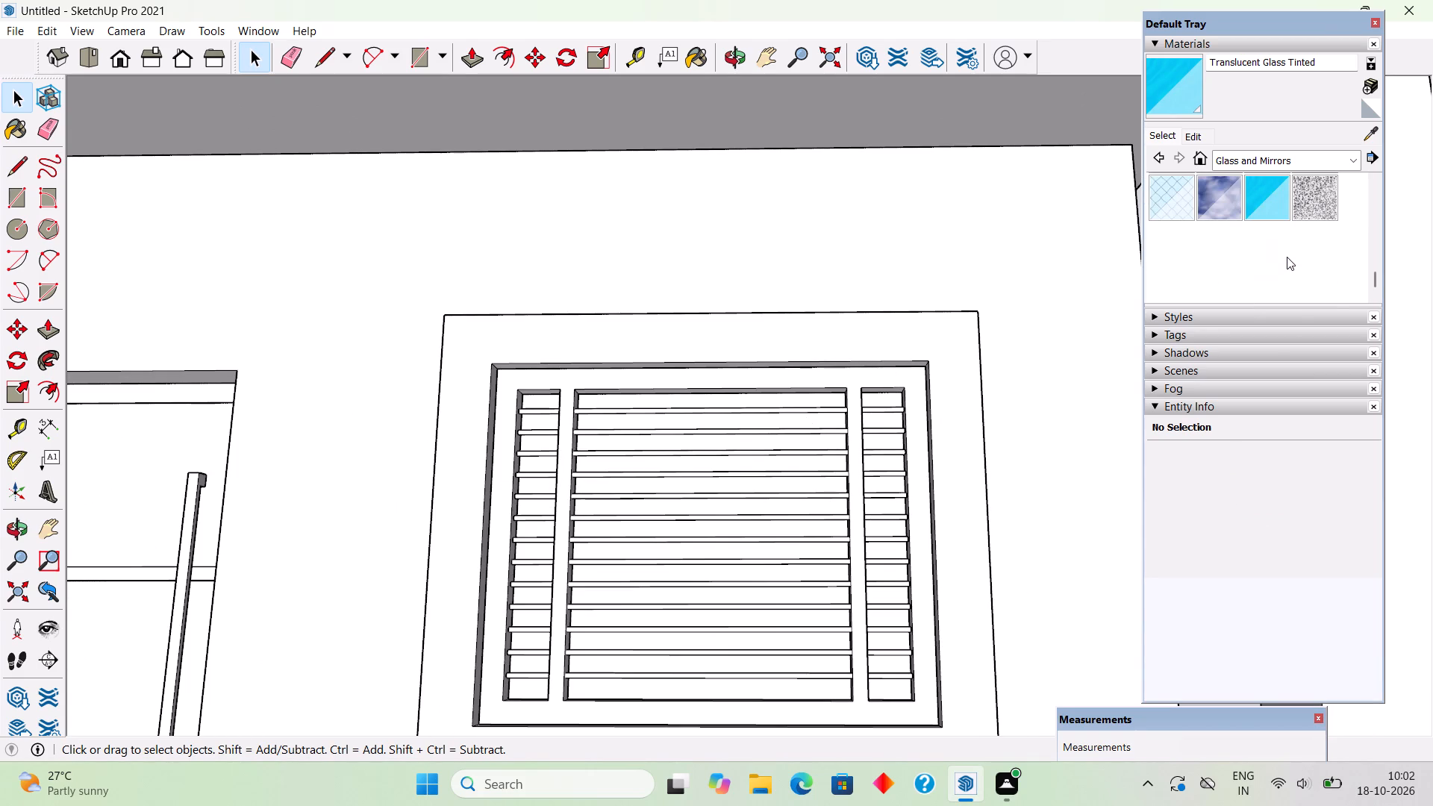
scroll(1287, 257, "up", 3)
left_click(1270, 157)
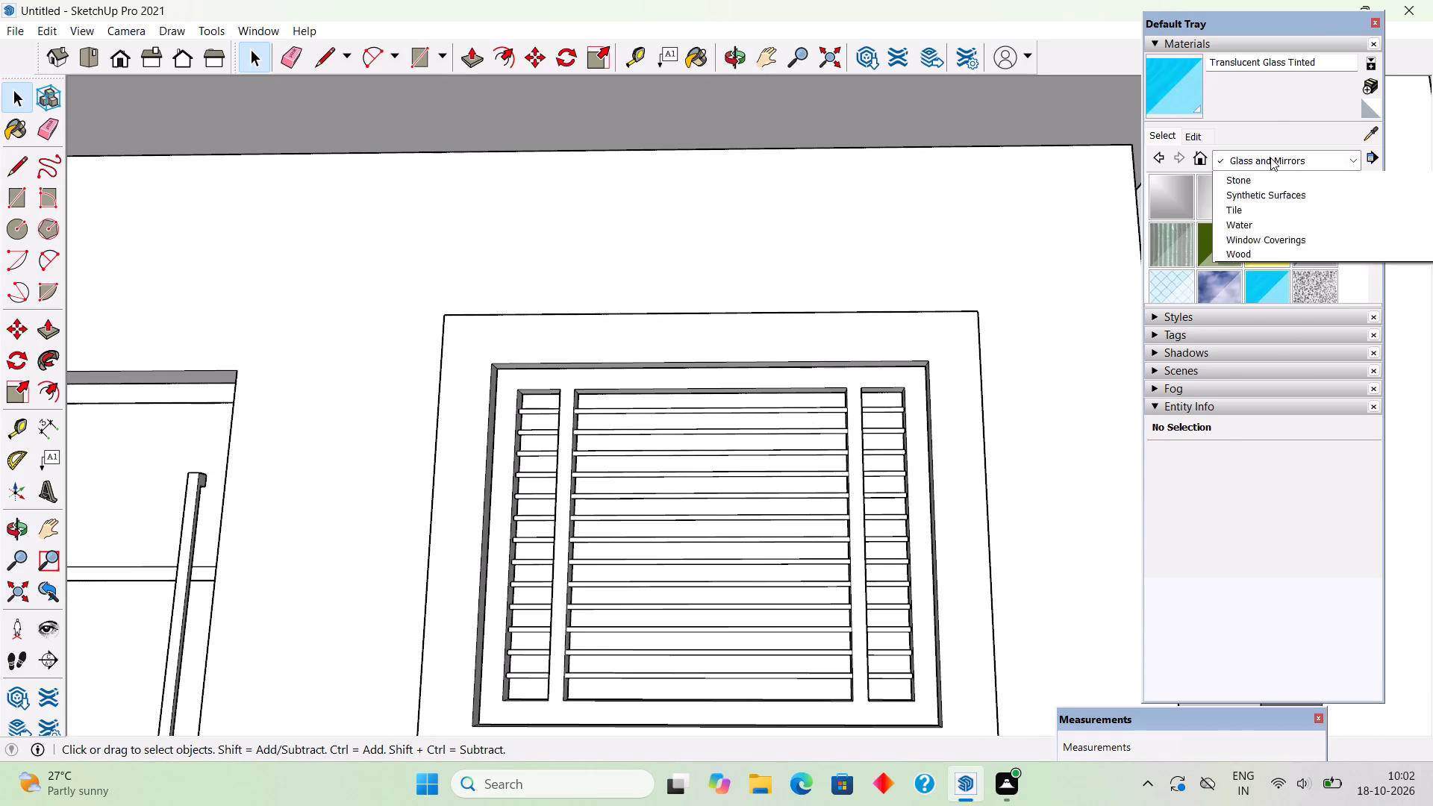
left_click(1271, 219)
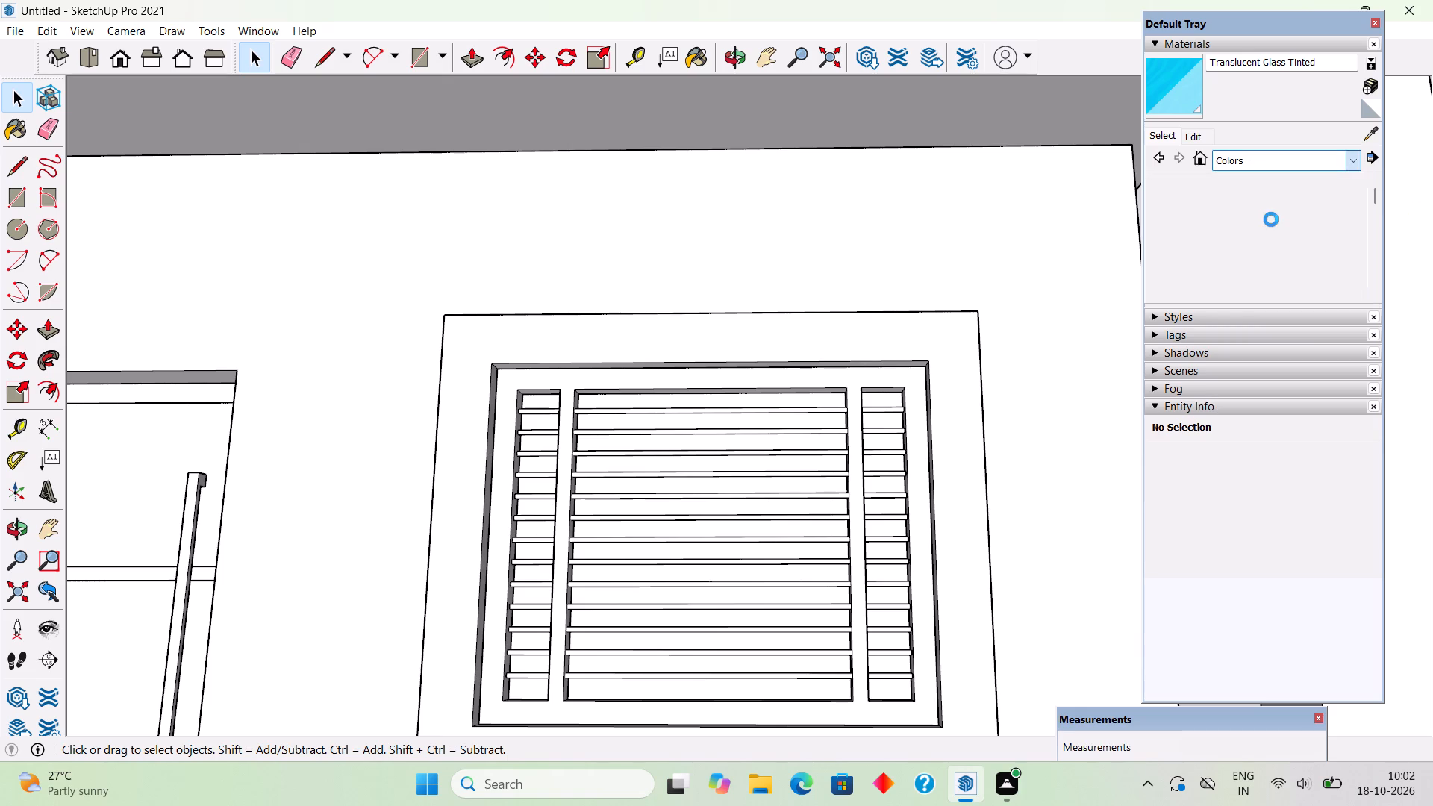
scroll(1271, 219, "down", 9)
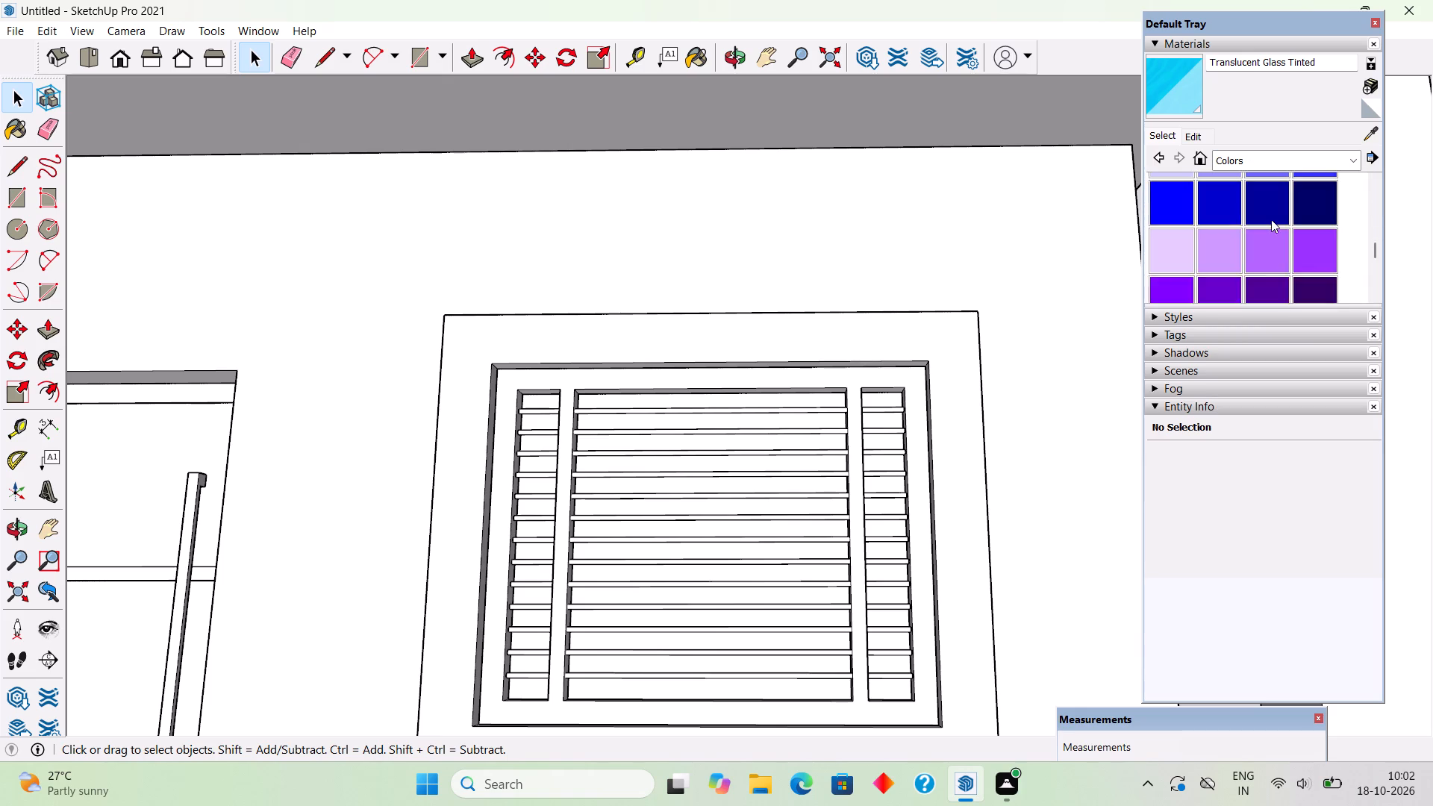
scroll(1271, 219, "down", 5)
left_click(1214, 189)
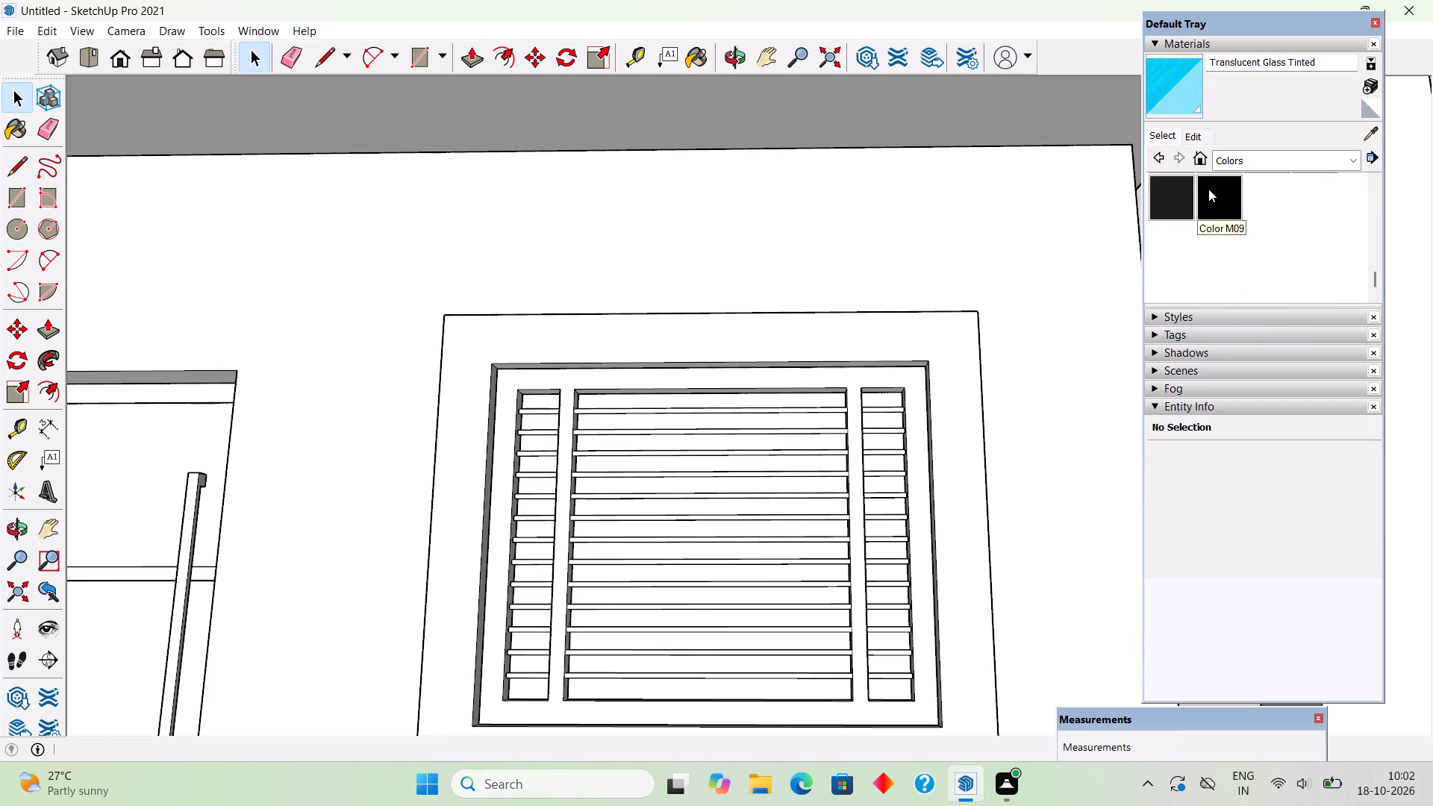
scroll(887, 405, "up", 4)
left_click(849, 362)
Paint all thirteen horizontal slats of the ground-floor front window with Color M09.
scroll(838, 399, "up", 3)
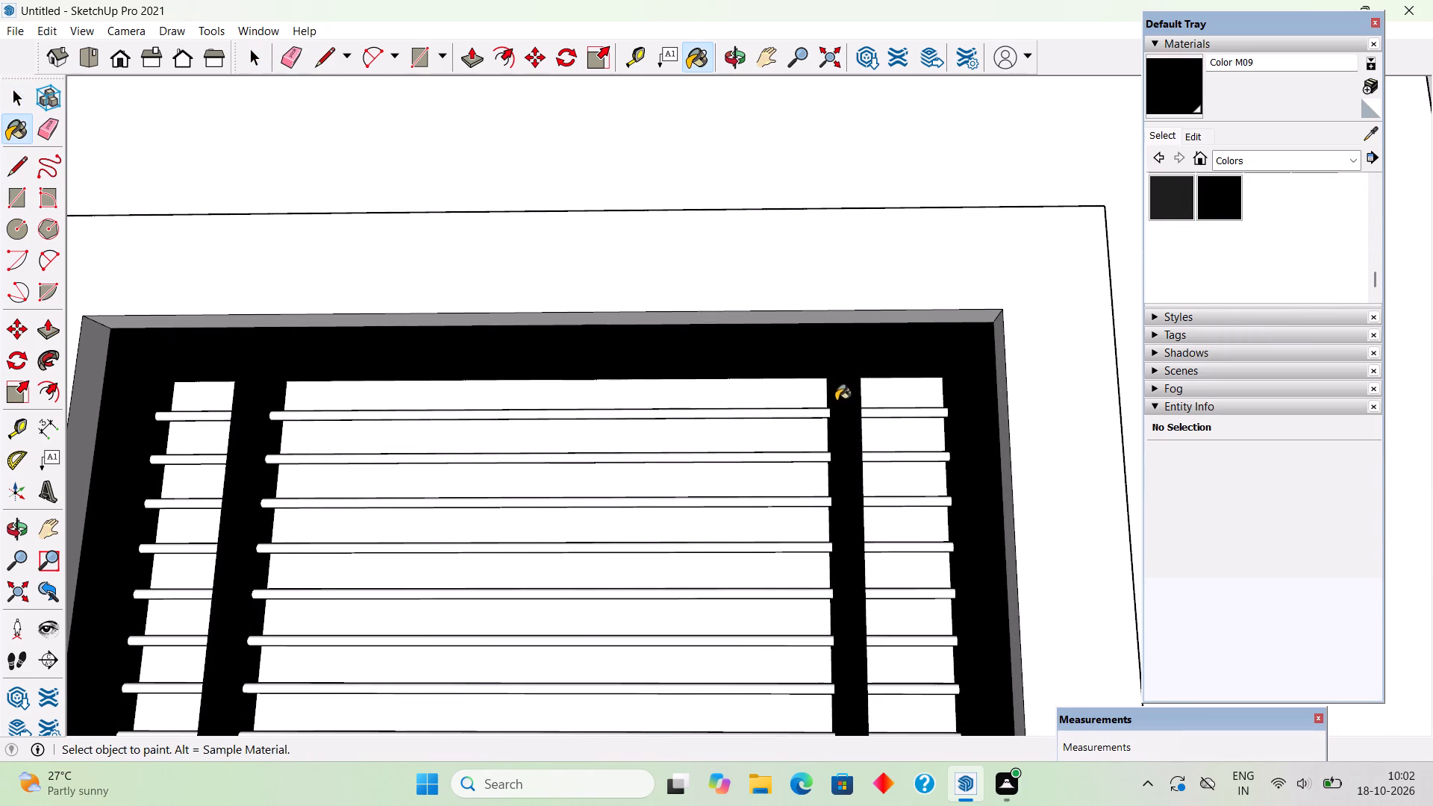
left_click(812, 408)
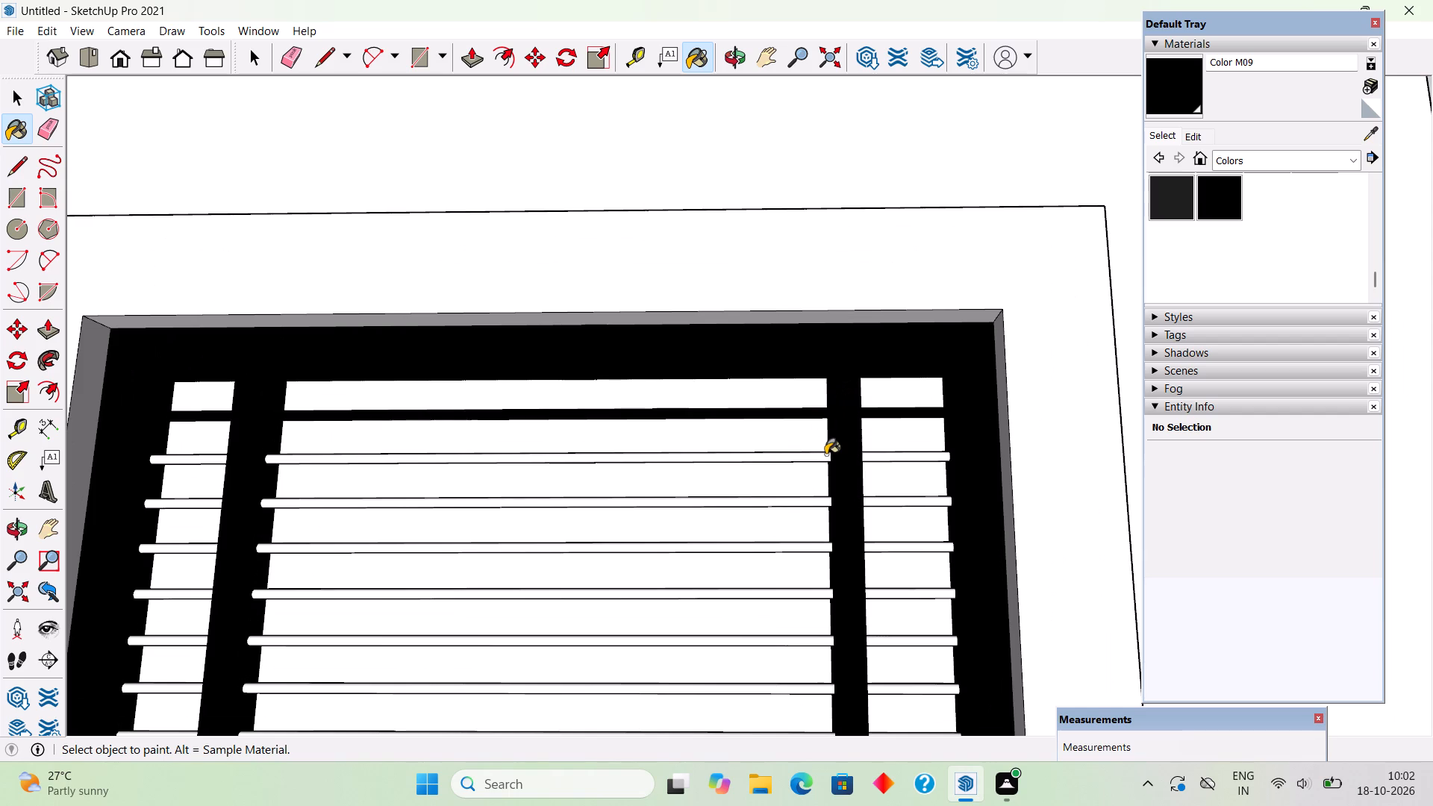
left_click(827, 459)
left_click(821, 504)
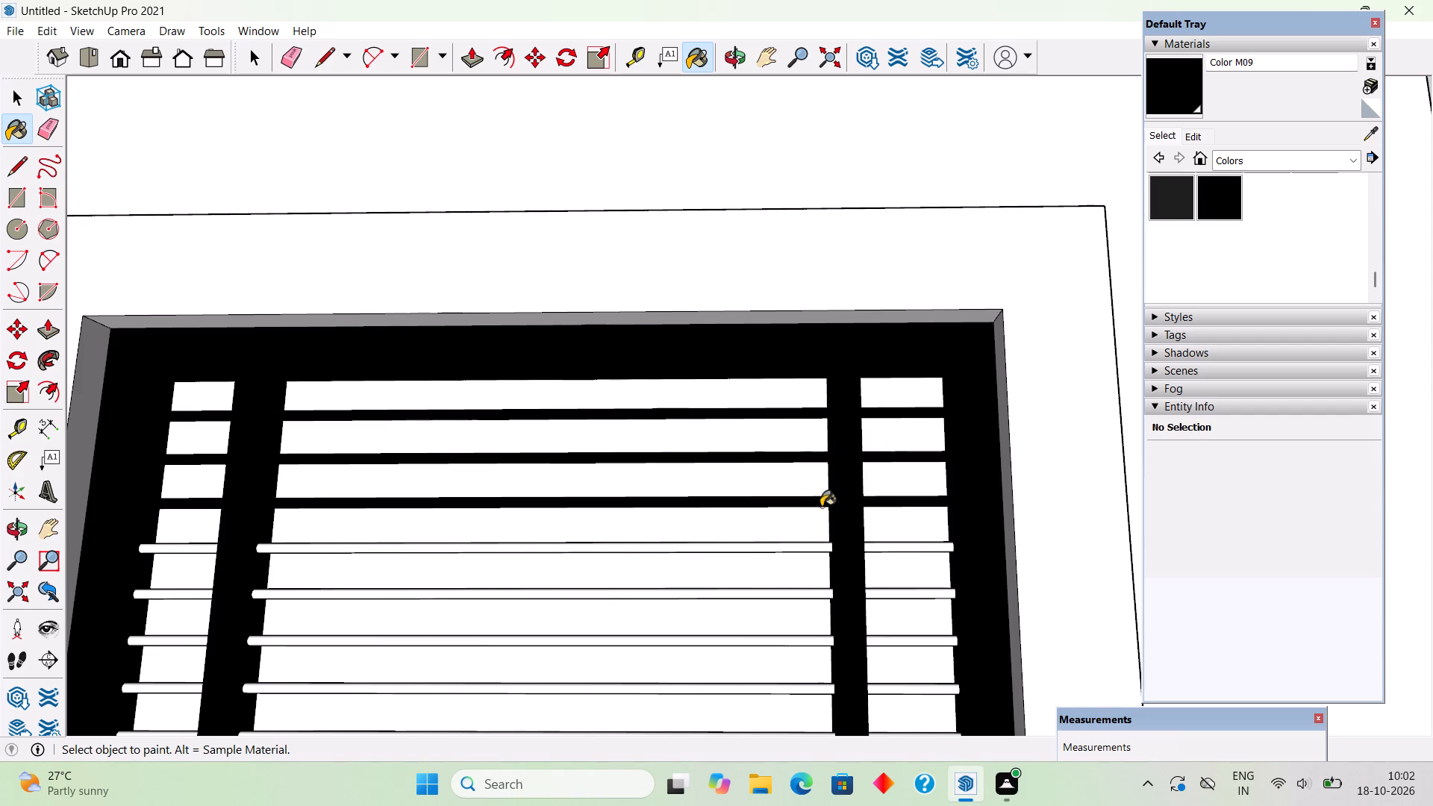
left_click(821, 551)
scroll(819, 390, "down", 9)
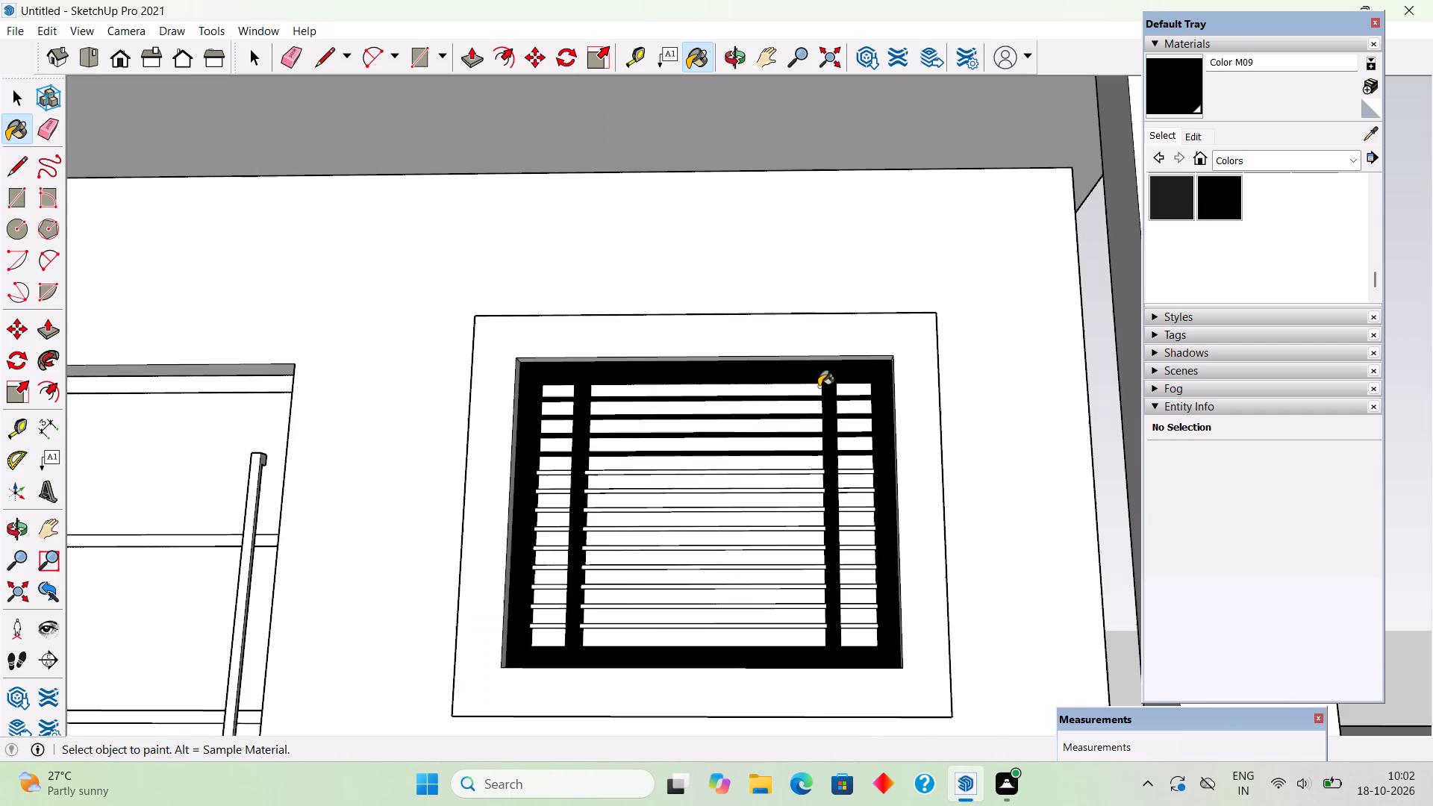
scroll(850, 627, "up", 4)
left_click(856, 623)
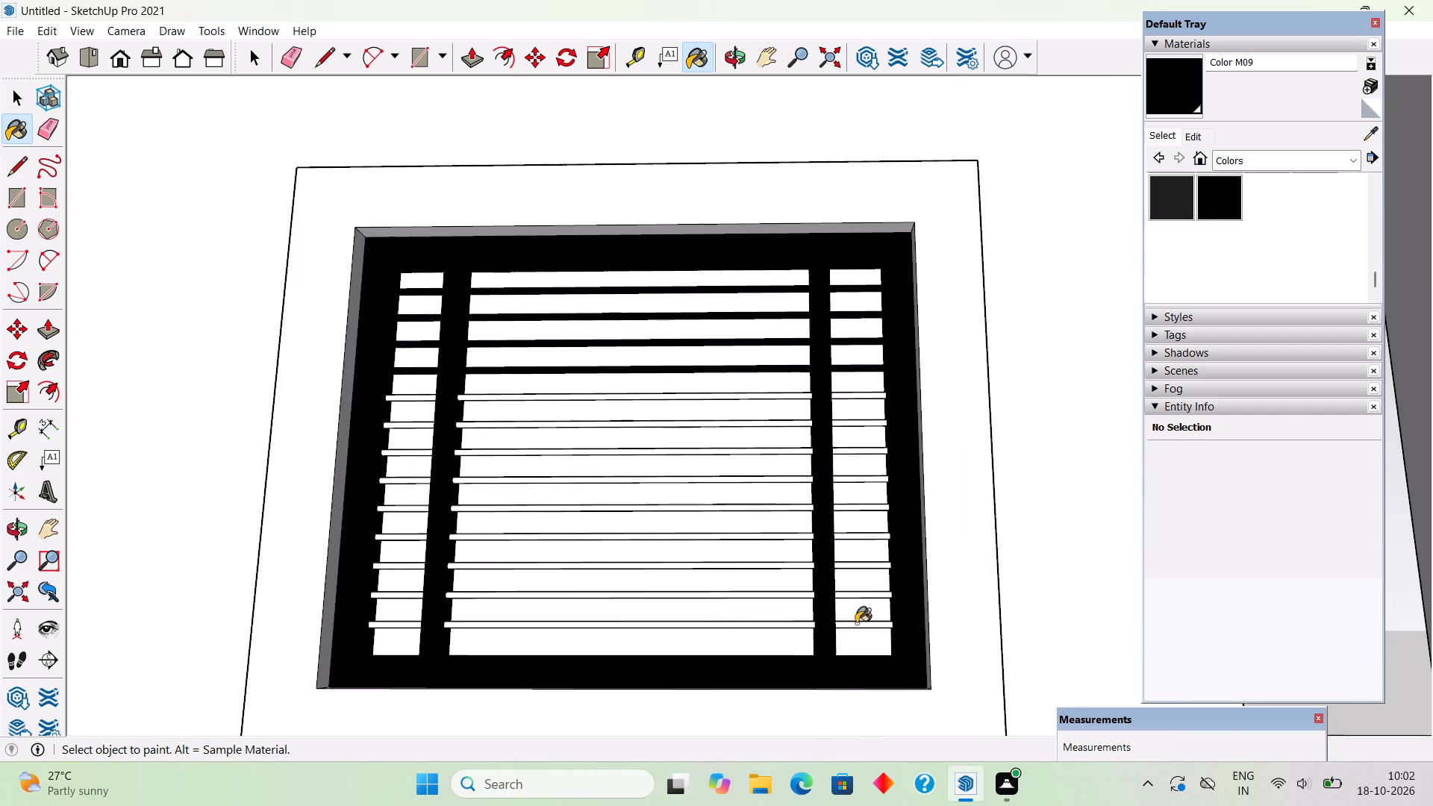
left_click(855, 595)
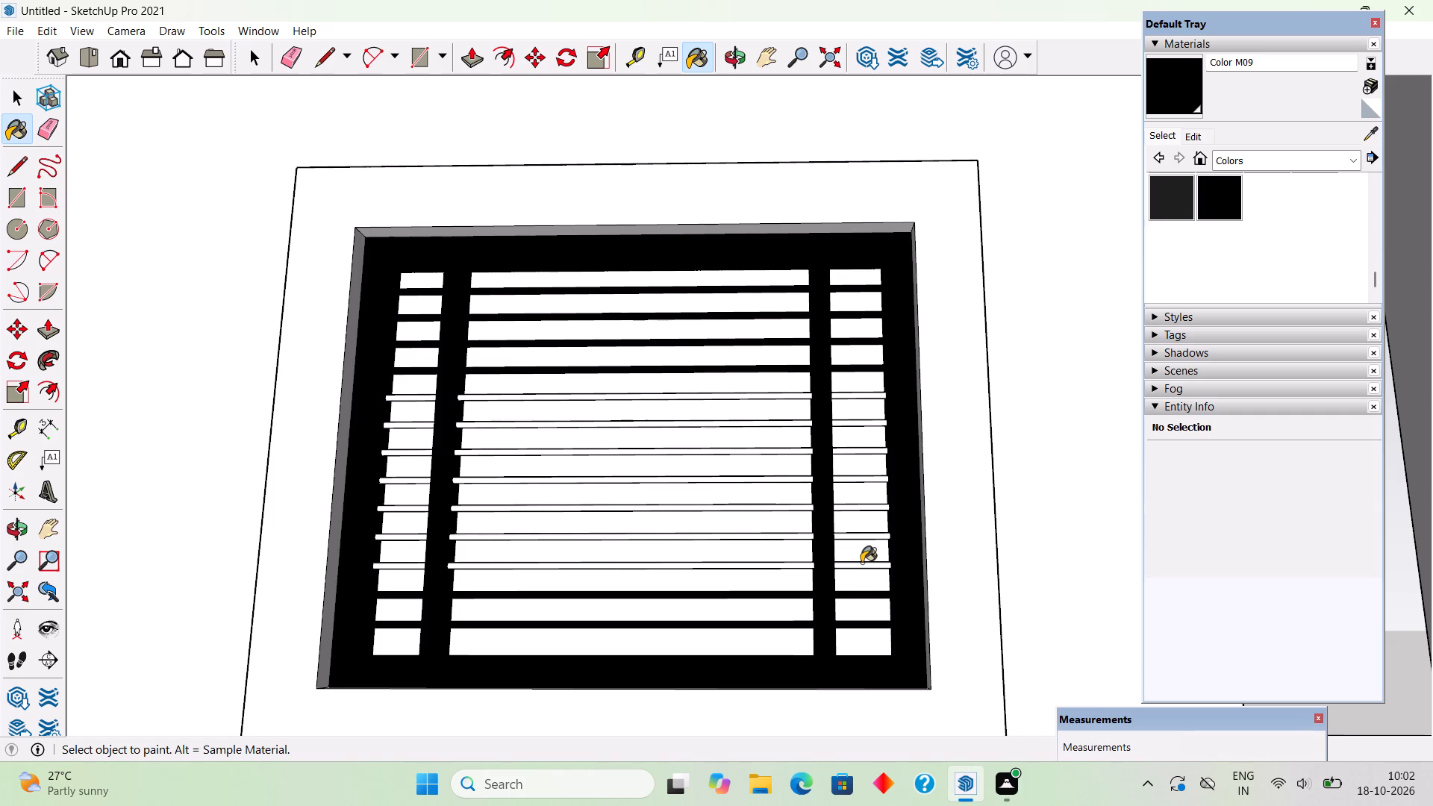
left_click(861, 563)
left_click(867, 537)
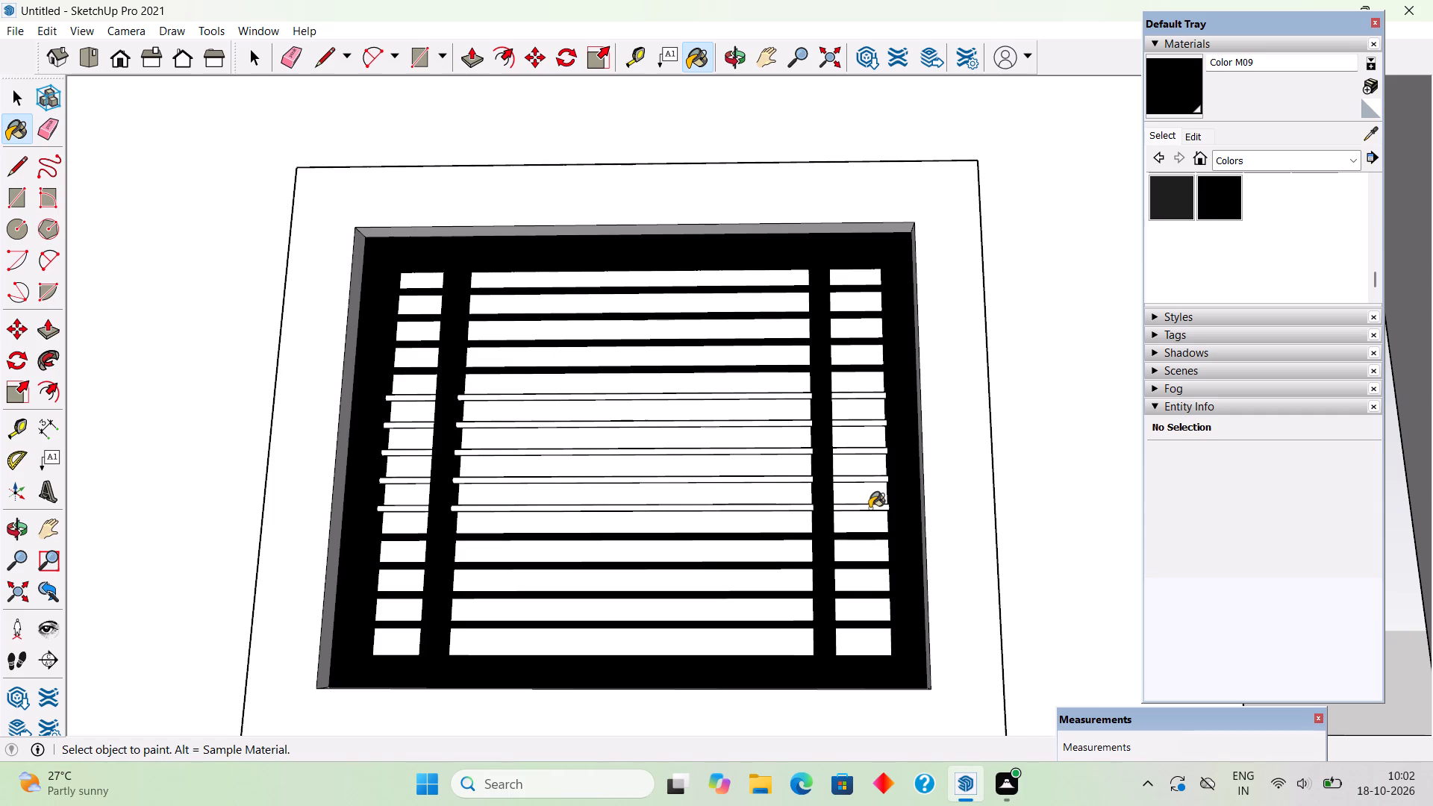
left_click(870, 508)
left_click(871, 475)
left_click(871, 454)
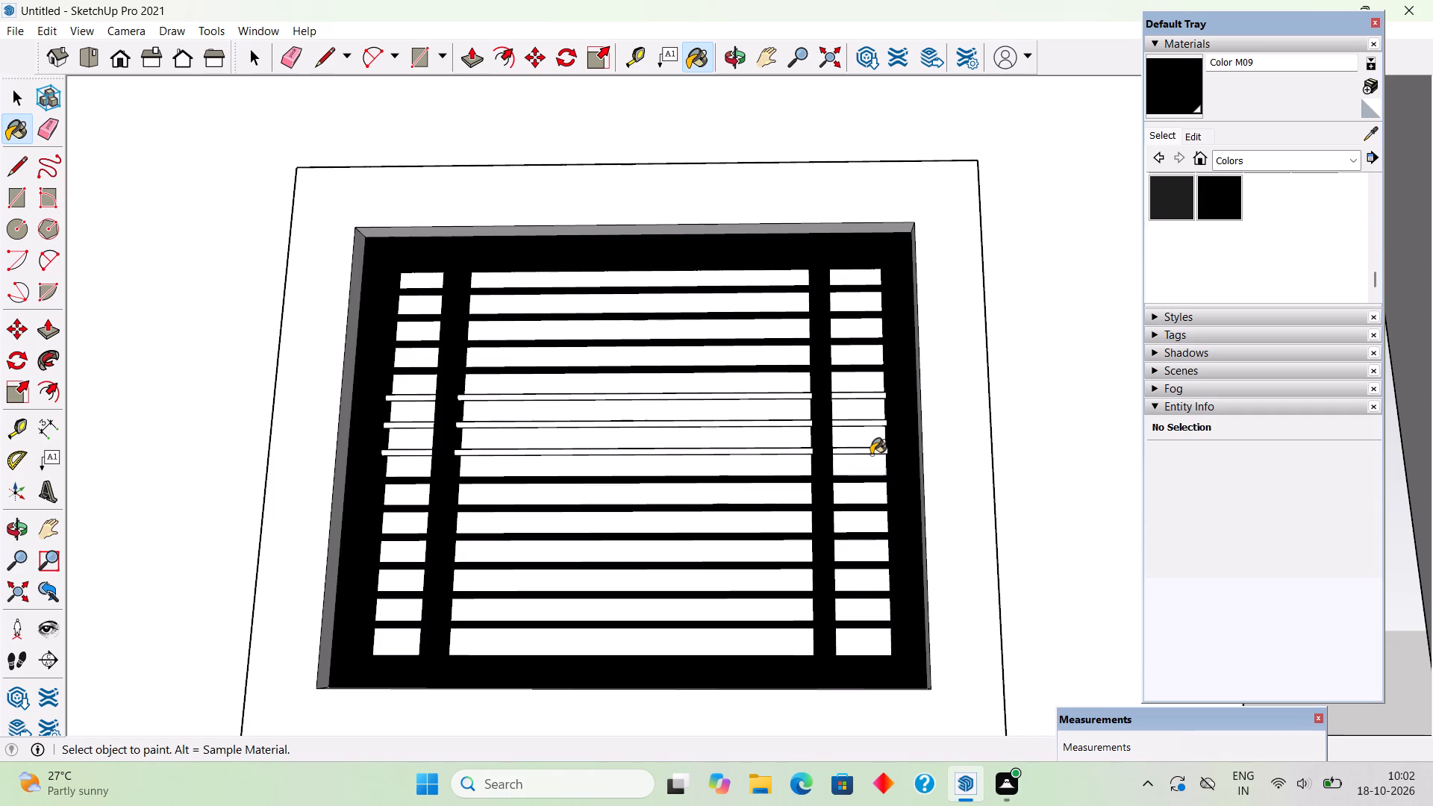
left_click(875, 425)
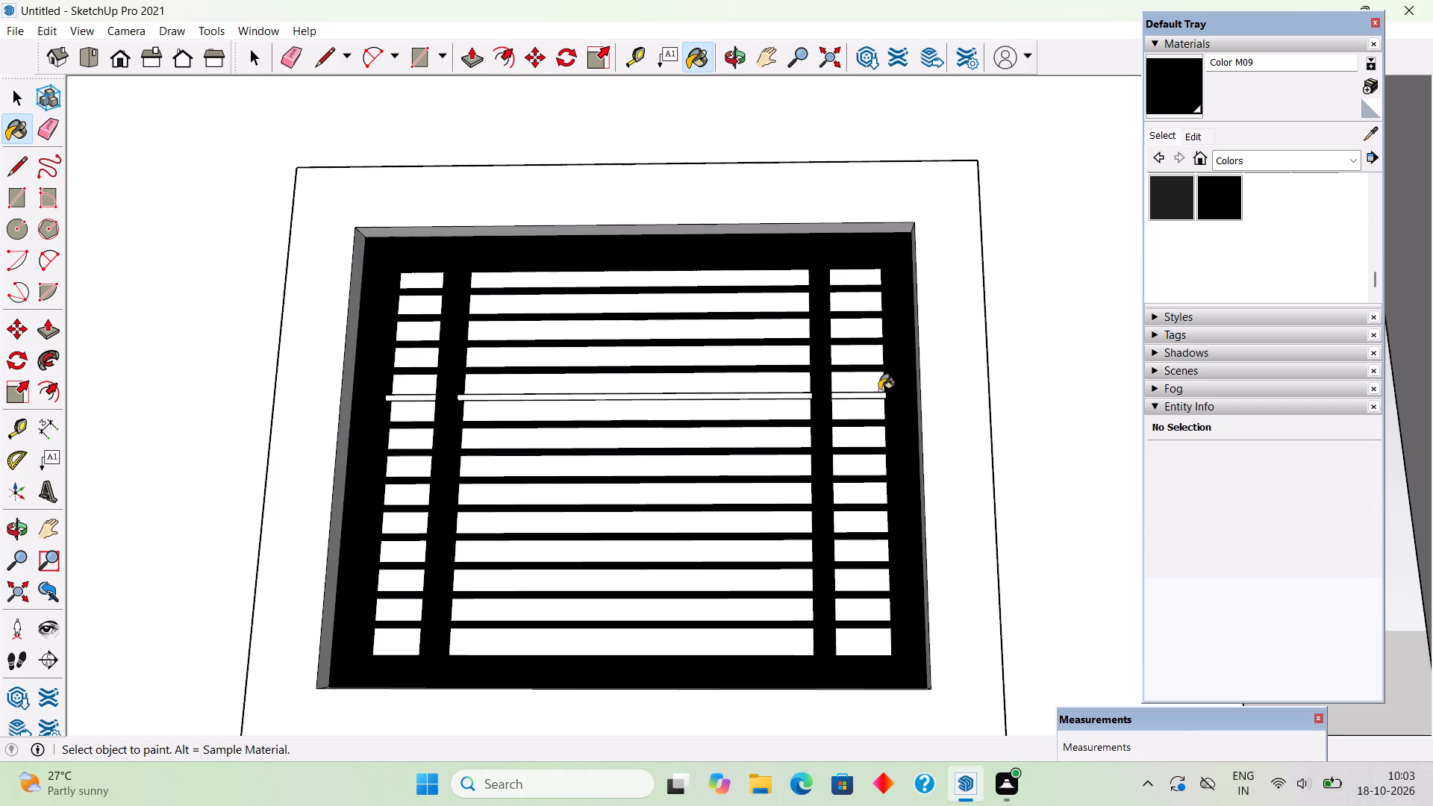
left_click(879, 396)
Delete the grouped glass panel covering the louvres of the upper-floor front window.
middle_click_drag(878, 405, 891, 582)
scroll(891, 582, "down", 4)
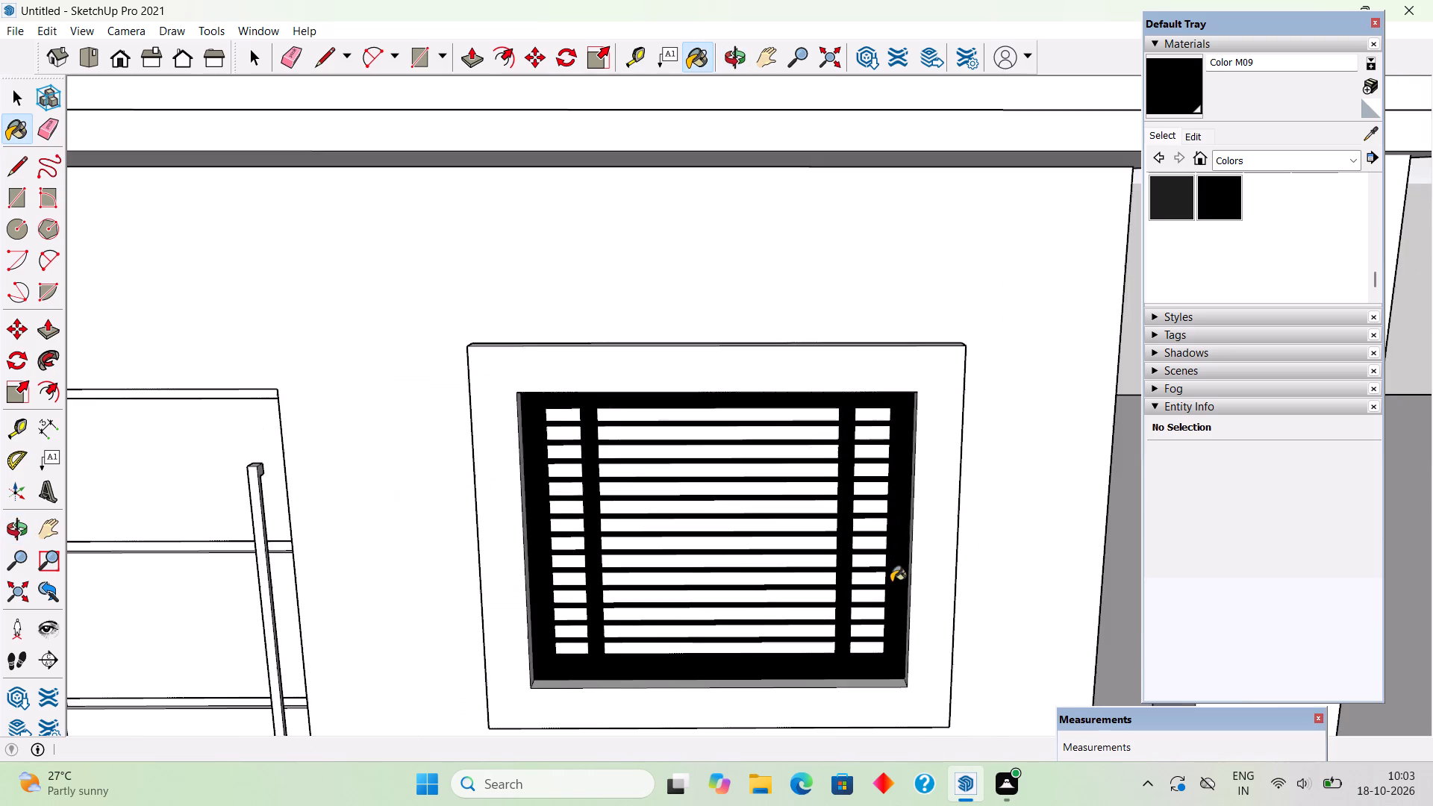
scroll(886, 572, "down", 11)
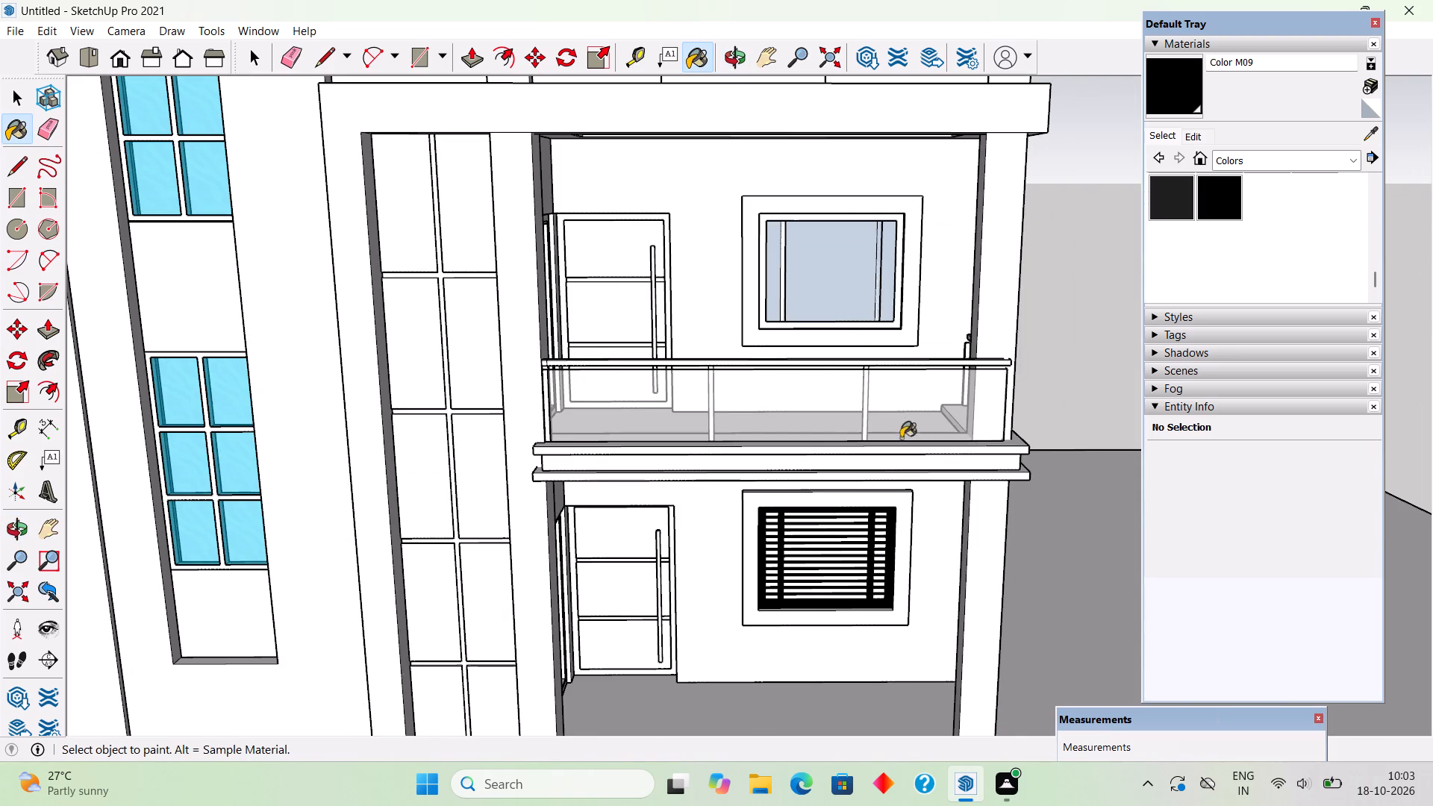
key("space")
scroll(846, 326, "up", 7)
double_click(858, 263)
left_click(858, 263)
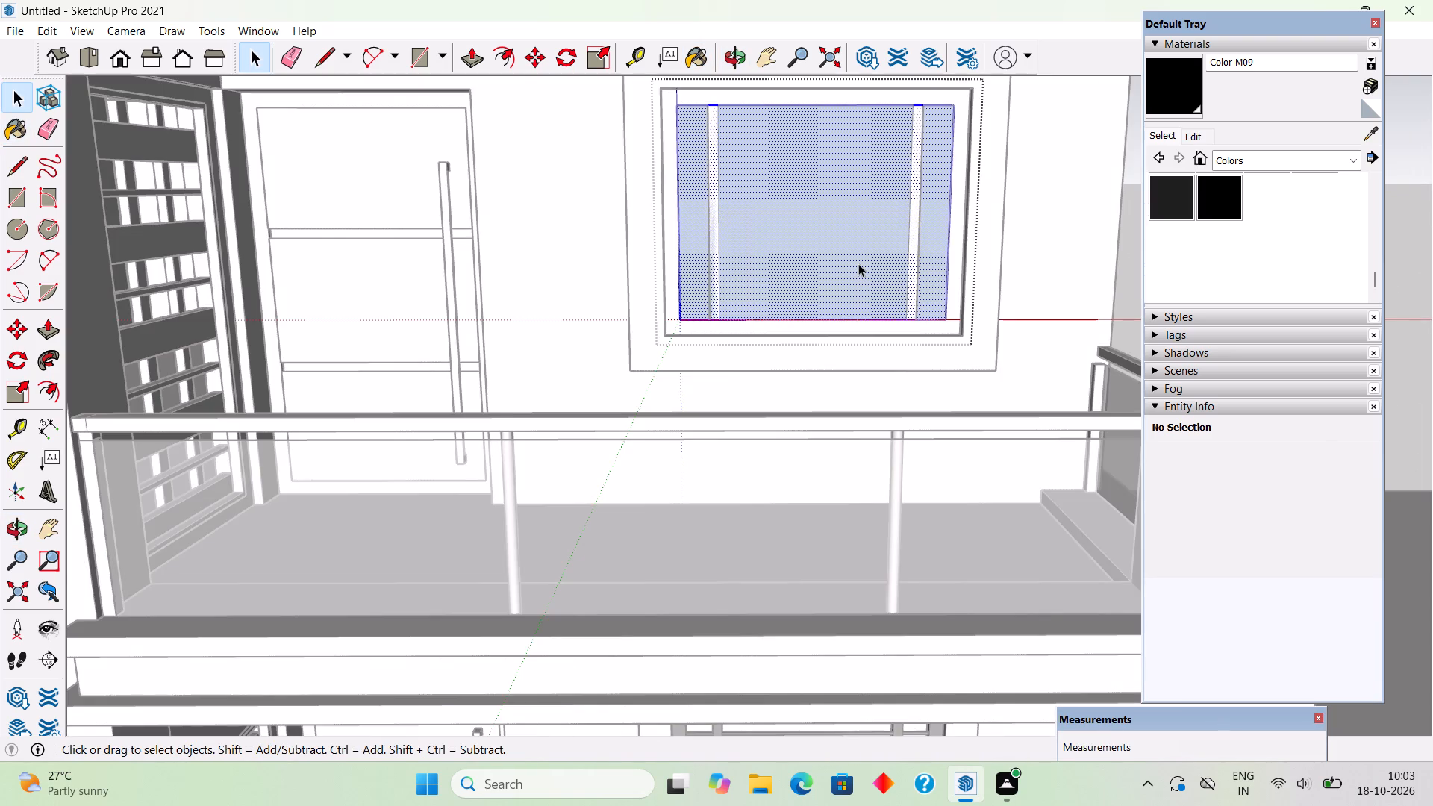
scroll(858, 263, "down", 5)
left_click(1099, 299)
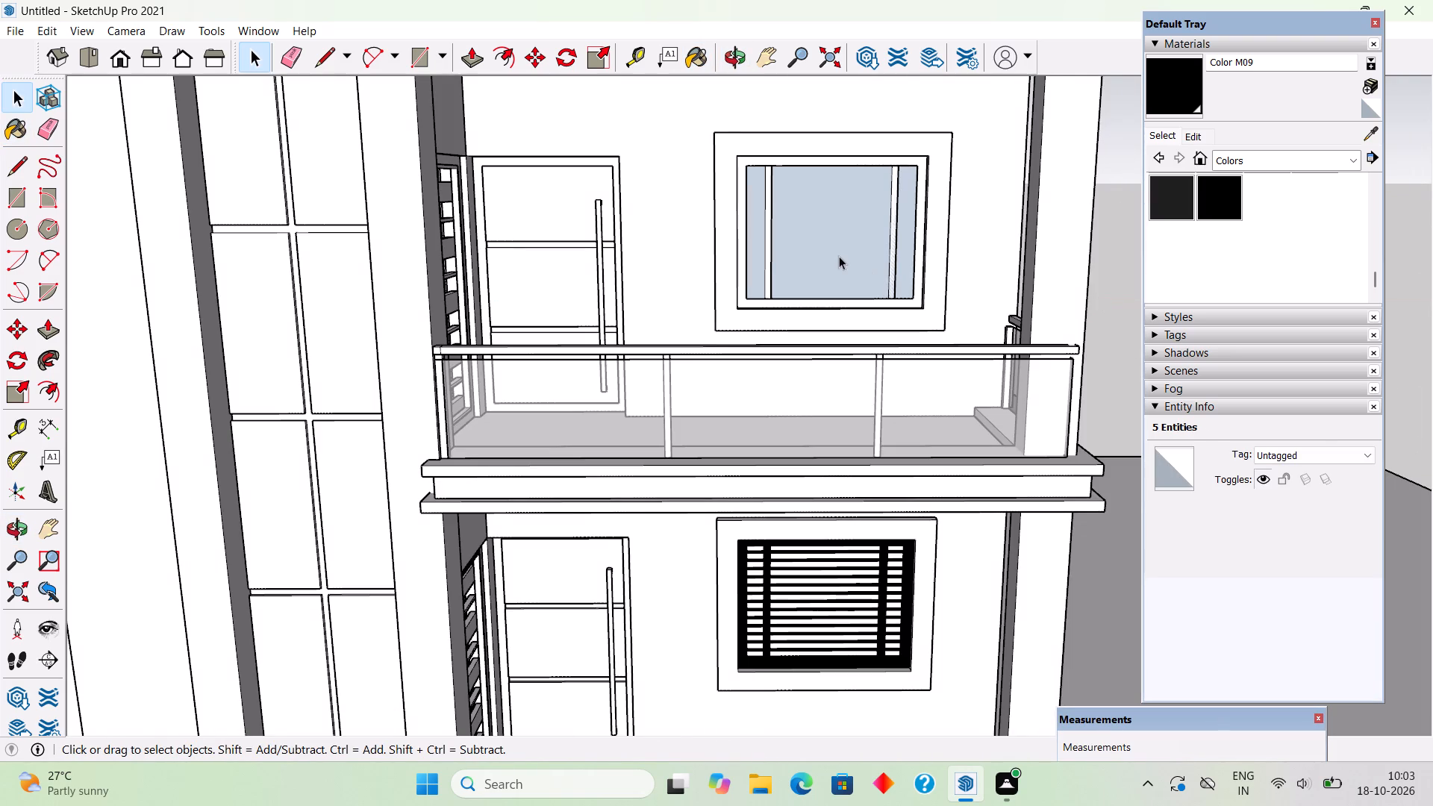
left_click(831, 253)
key("Delete")
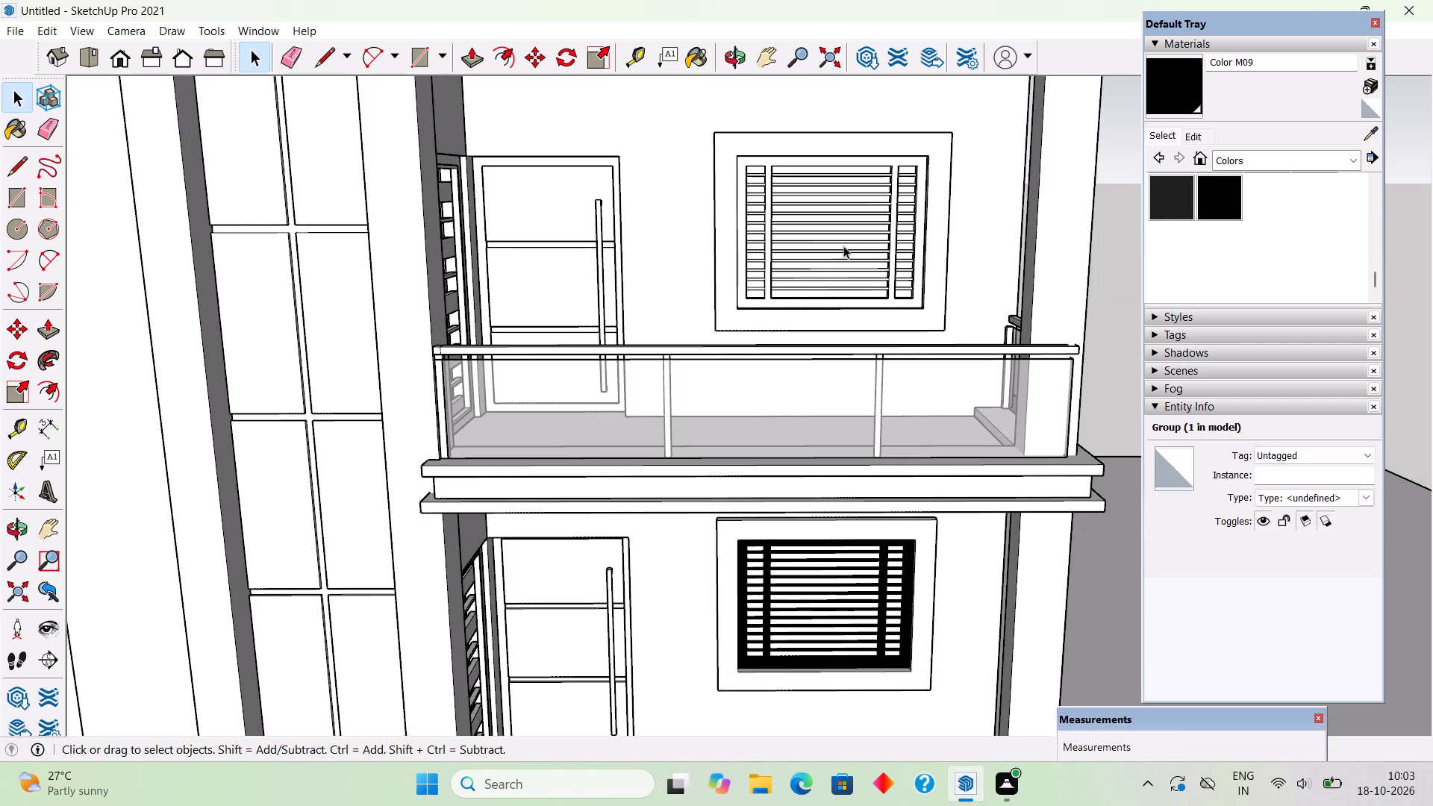
Paint the louvred frame of the upper-floor front window with Color M09.
scroll(899, 154, "up", 9)
middle_click_drag(908, 184, 877, 110)
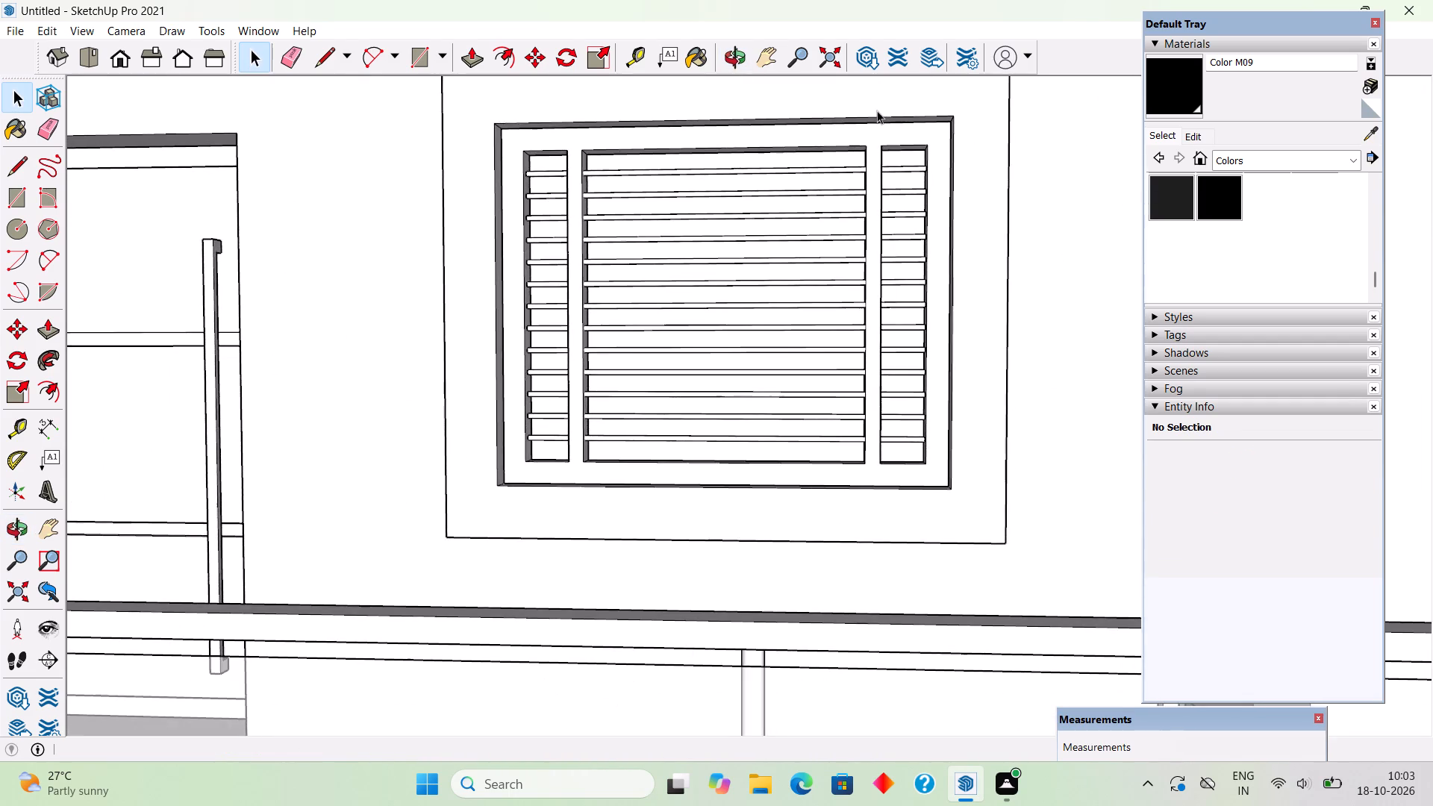
scroll(877, 110, "up", 3)
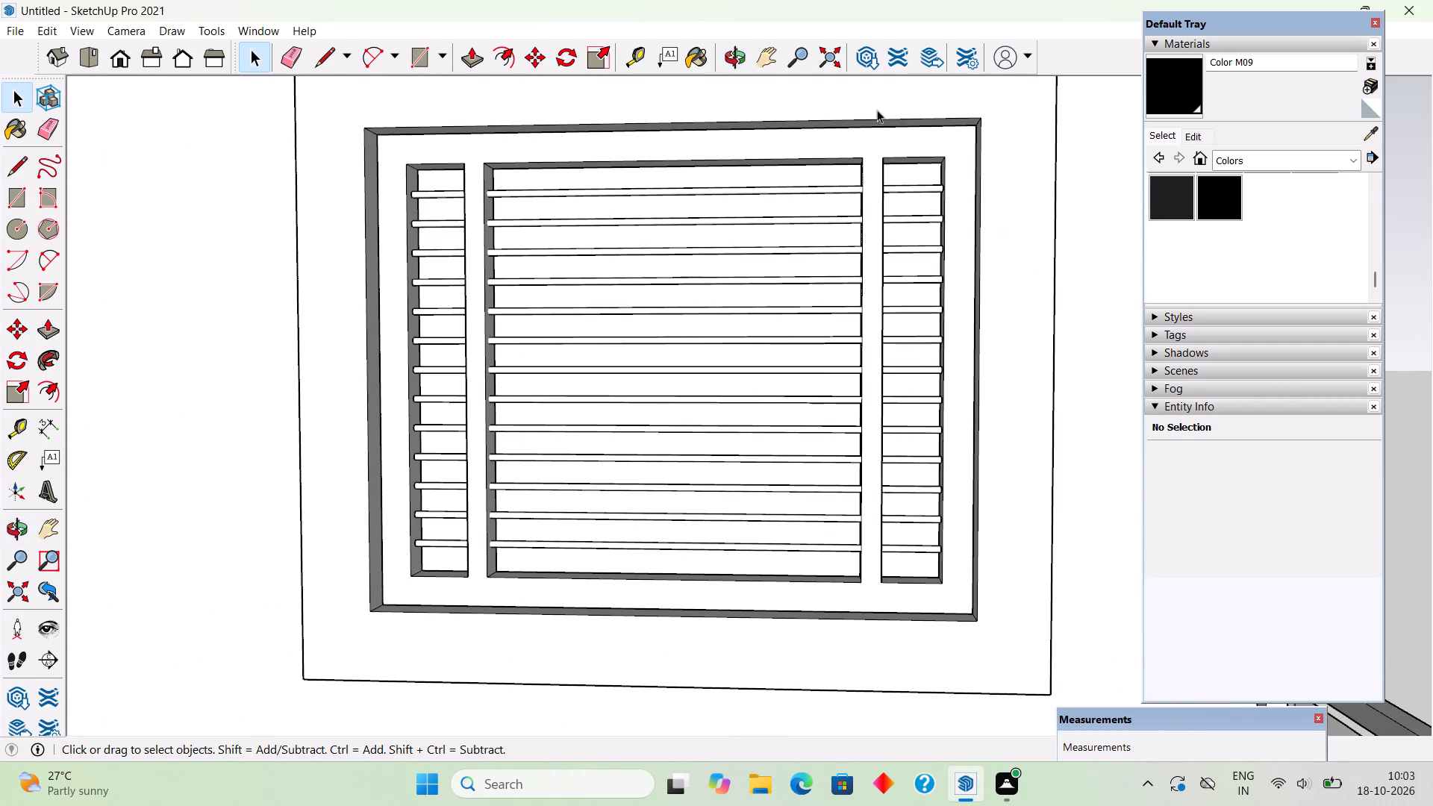
left_click(1160, 90)
scroll(936, 148, "up", 3)
left_click(934, 146)
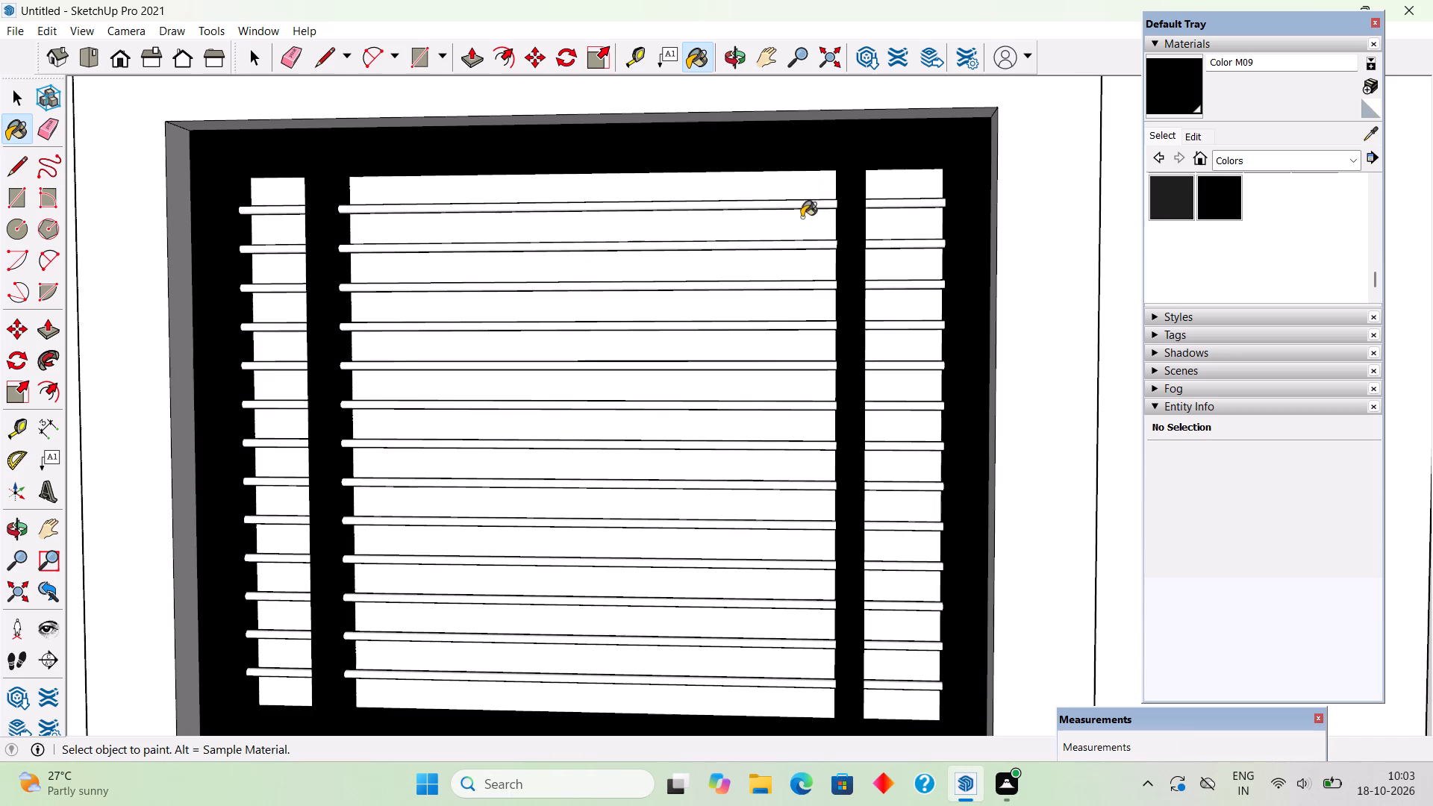
Paint all thirteen horizontal slats of the upper-floor front window with Color M09.
left_click(805, 204)
left_click(820, 244)
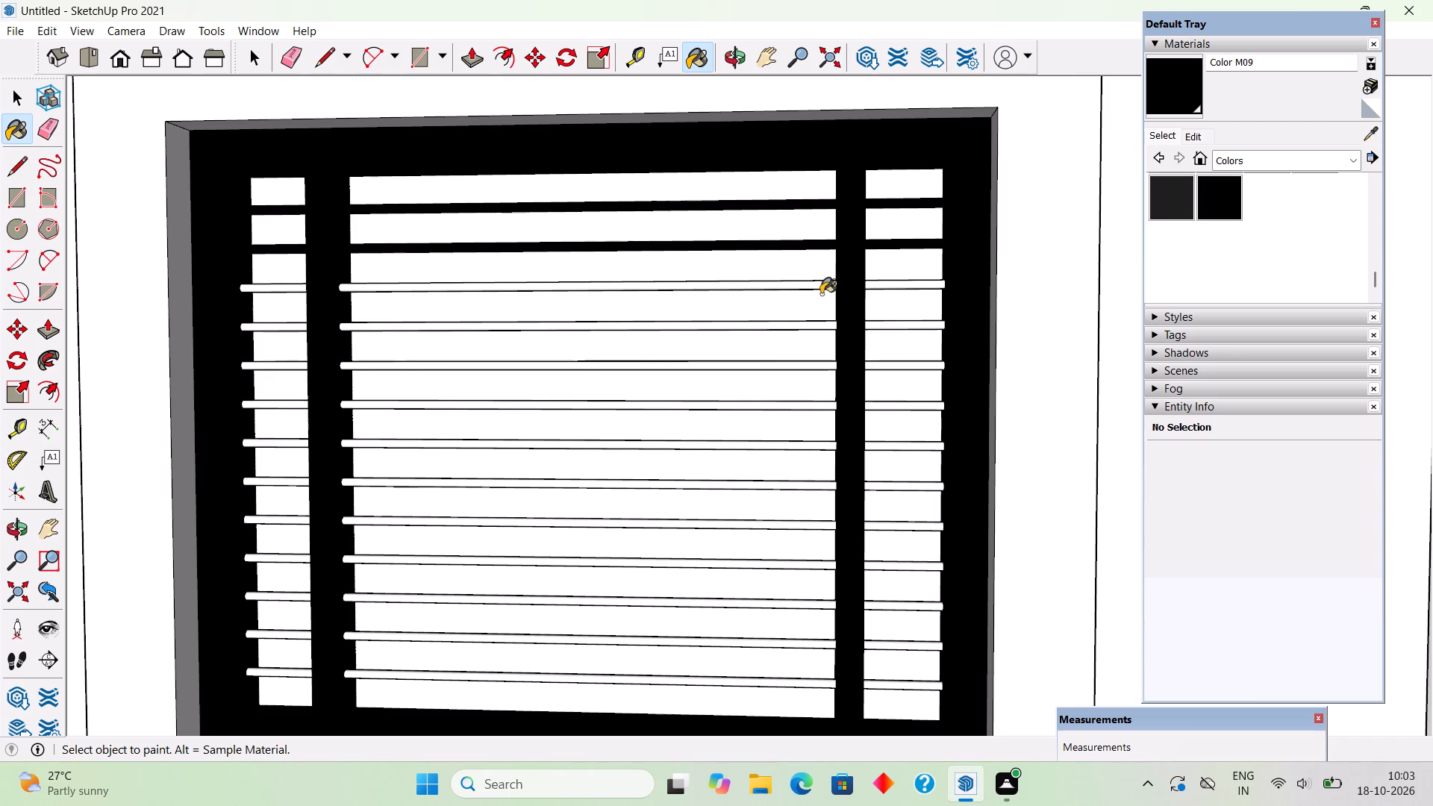
left_click(822, 287)
left_click(827, 328)
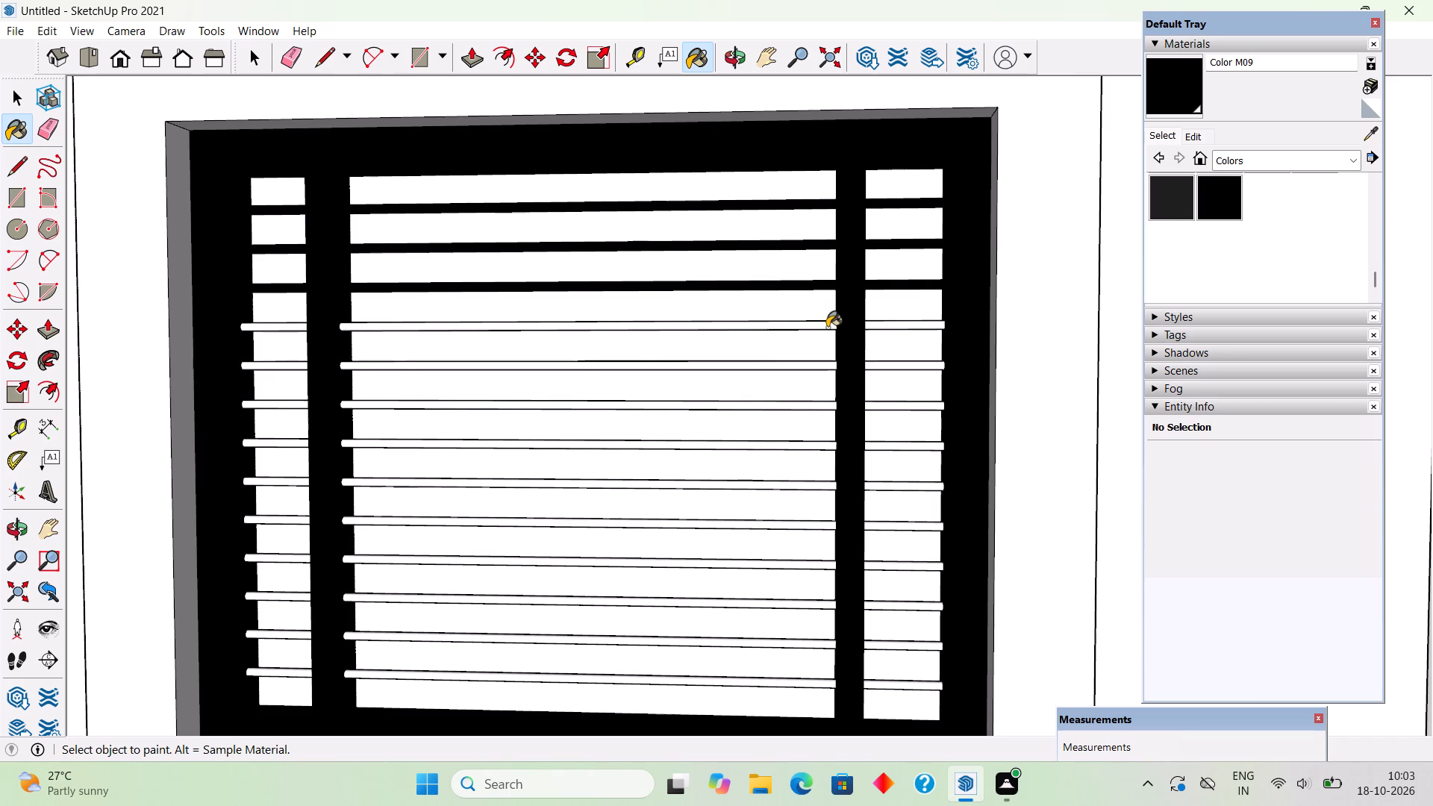
left_click(825, 363)
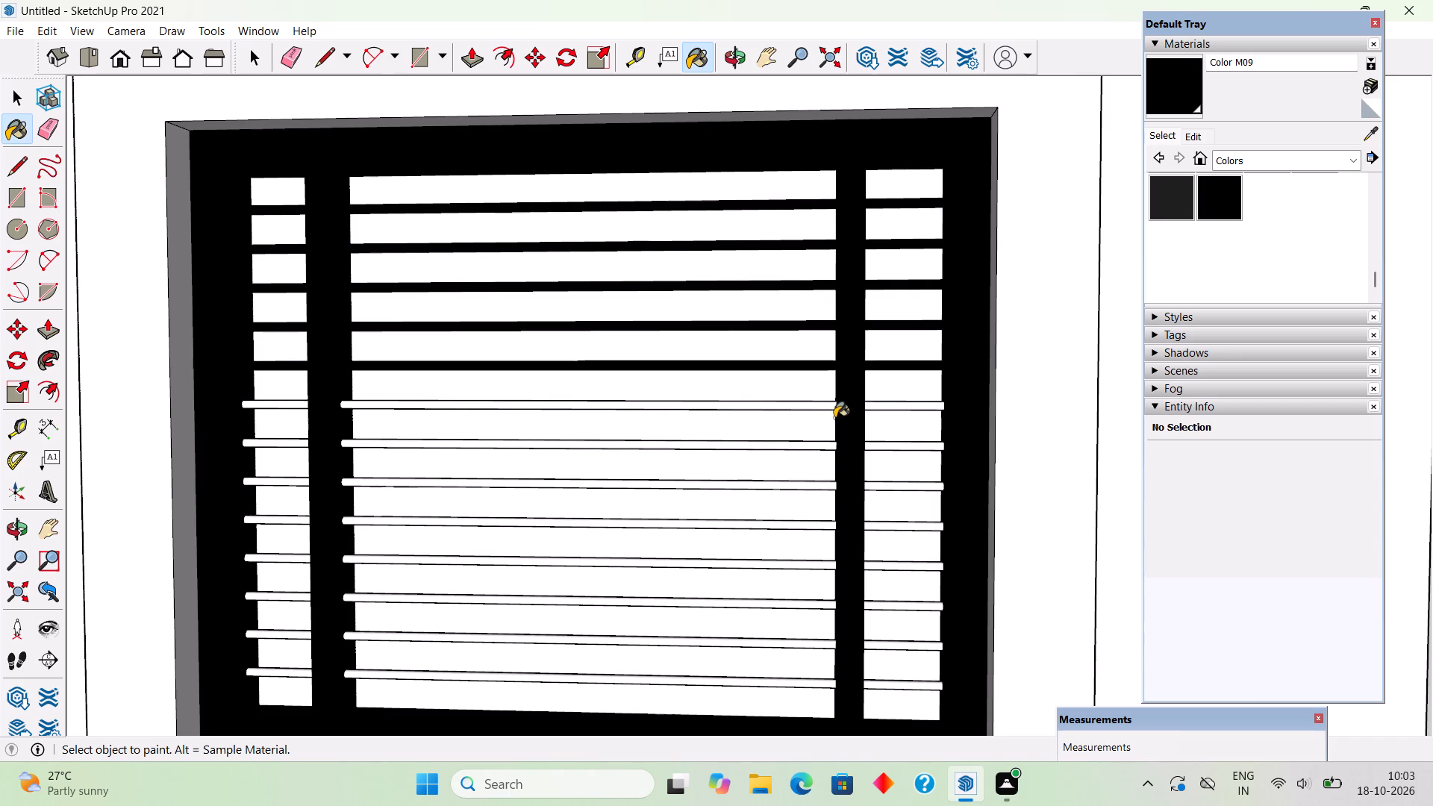
left_click(833, 409)
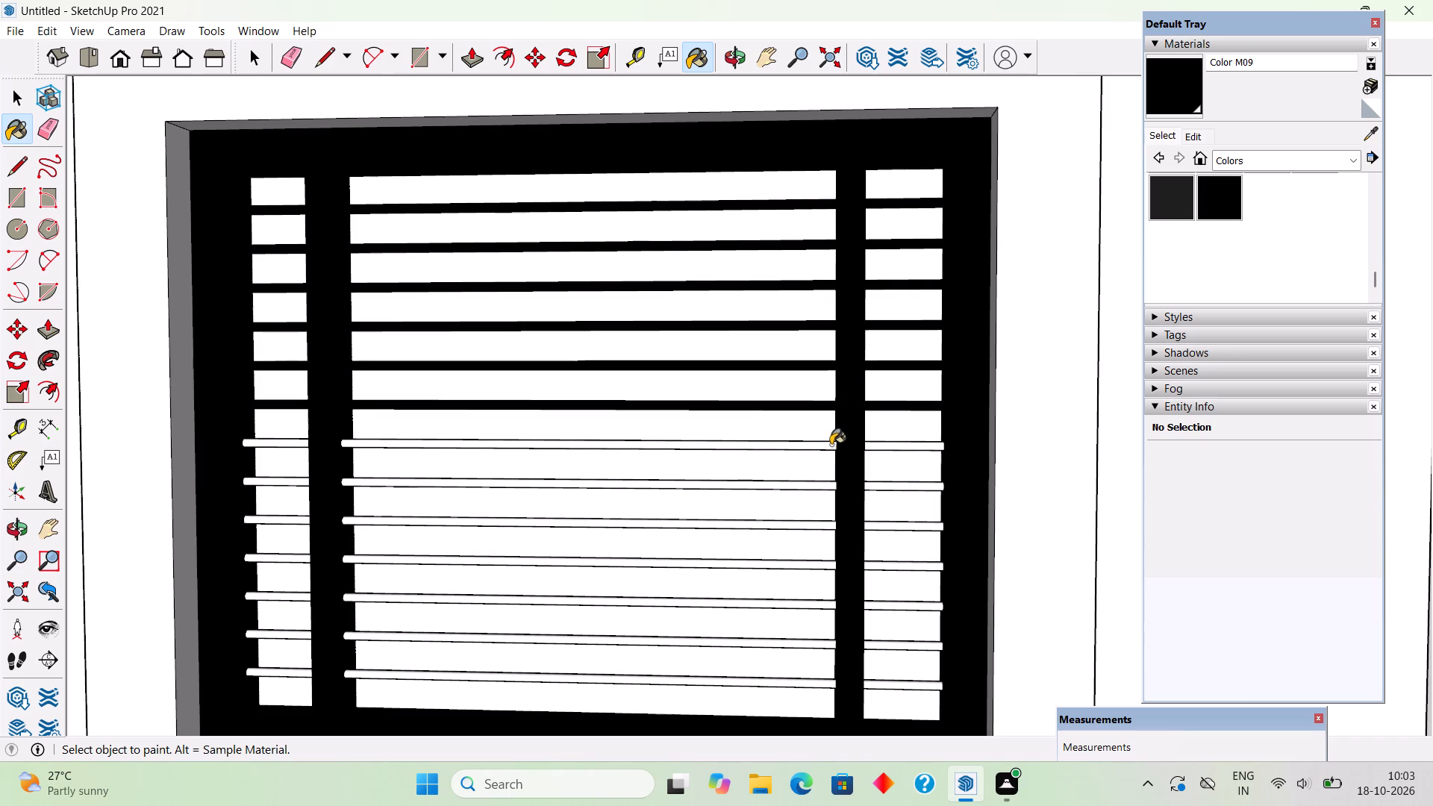
left_click(831, 445)
scroll(834, 408, "down", 5)
scroll(849, 600, "up", 5)
scroll(818, 541, "up", 1)
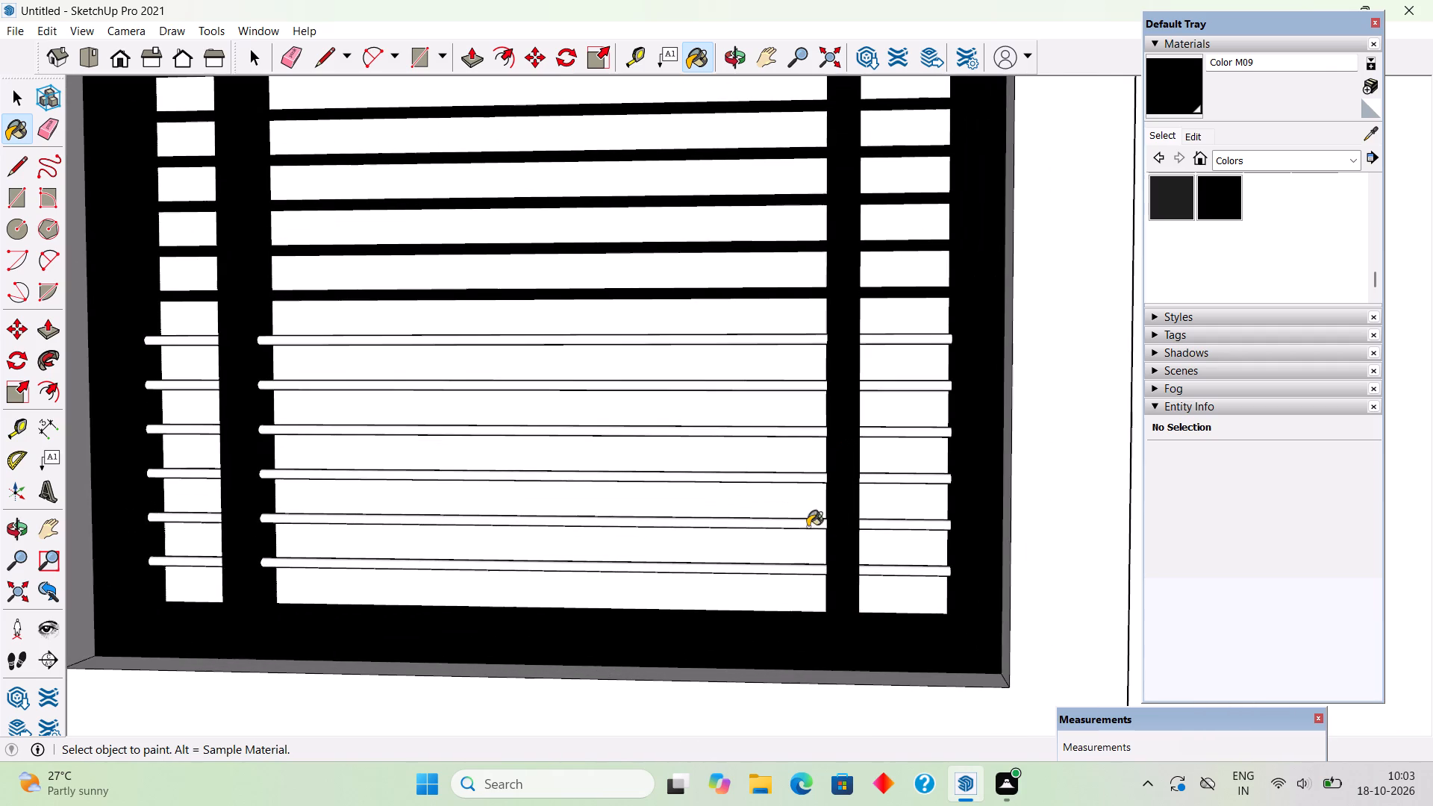
left_click(770, 338)
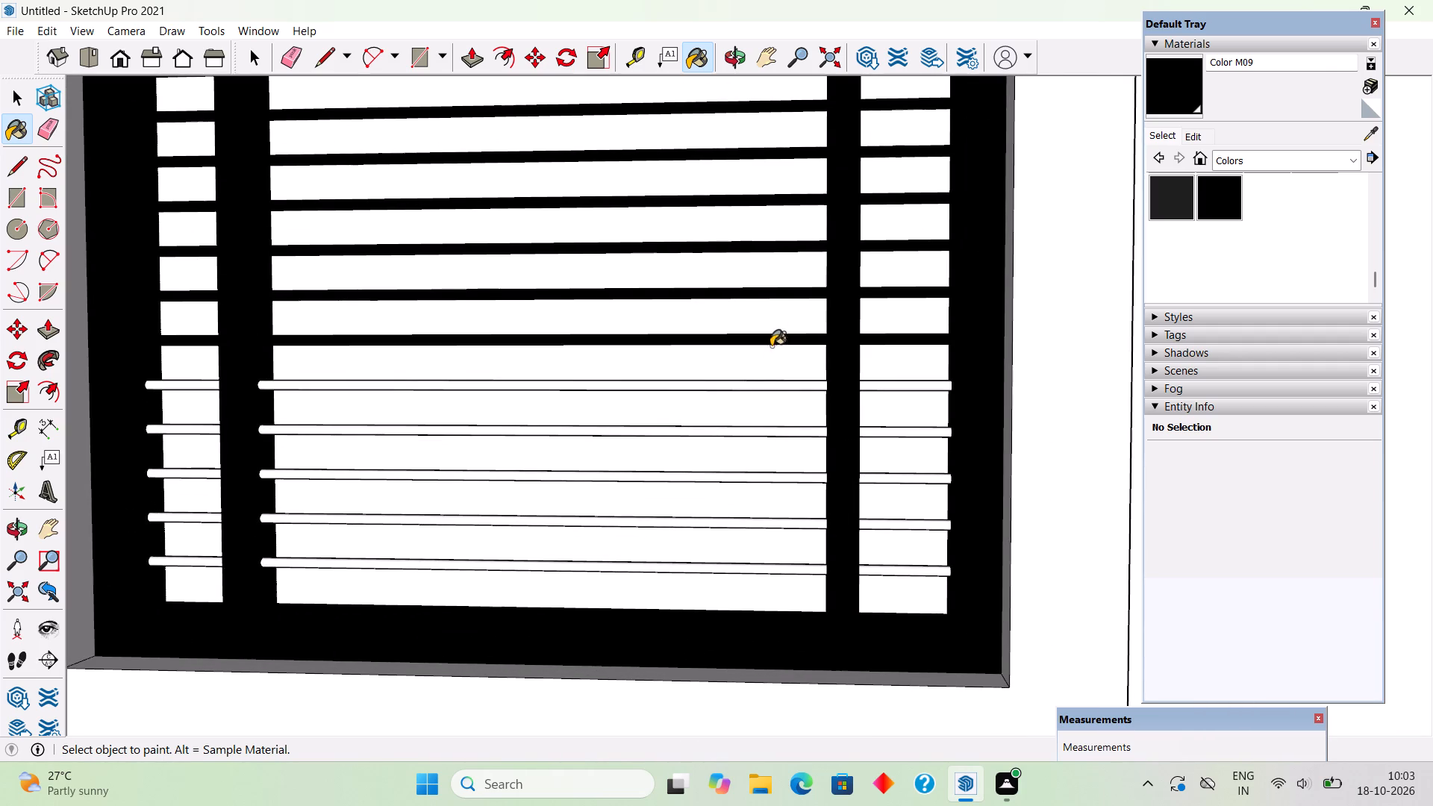
left_click(774, 385)
left_click(784, 431)
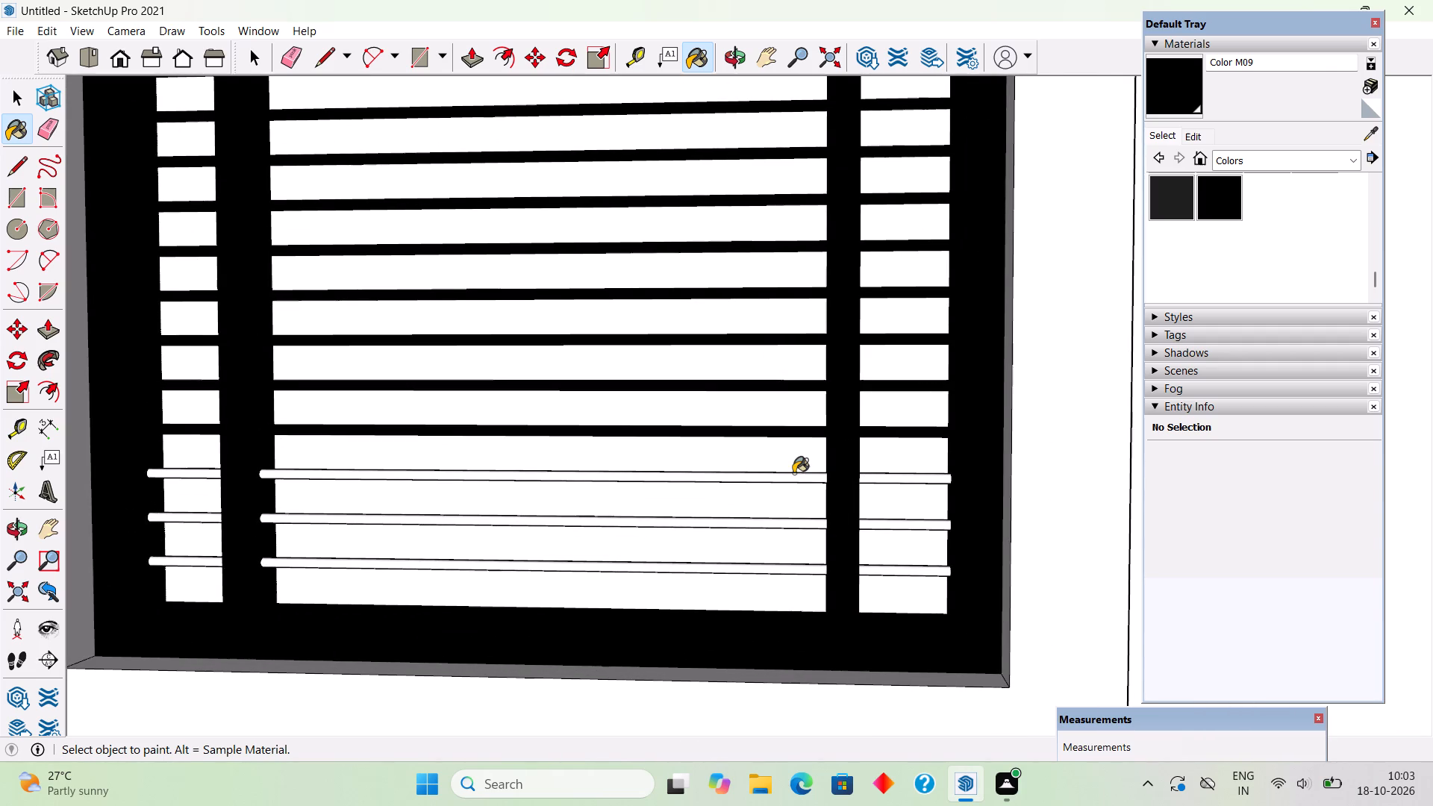
left_click(797, 481)
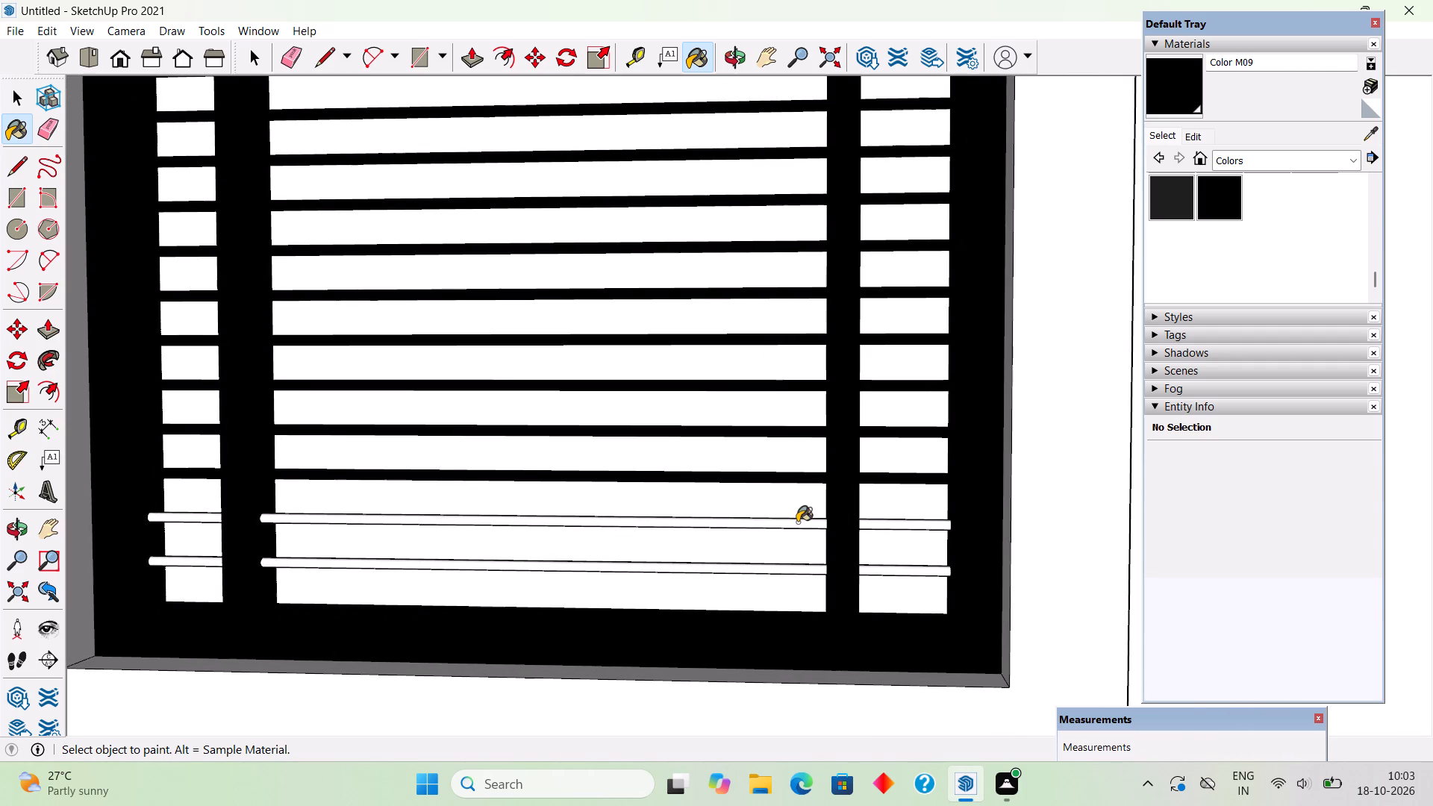
left_click(797, 522)
left_click(804, 571)
scroll(831, 543, "down", 4)
middle_click_drag(833, 547, 845, 562)
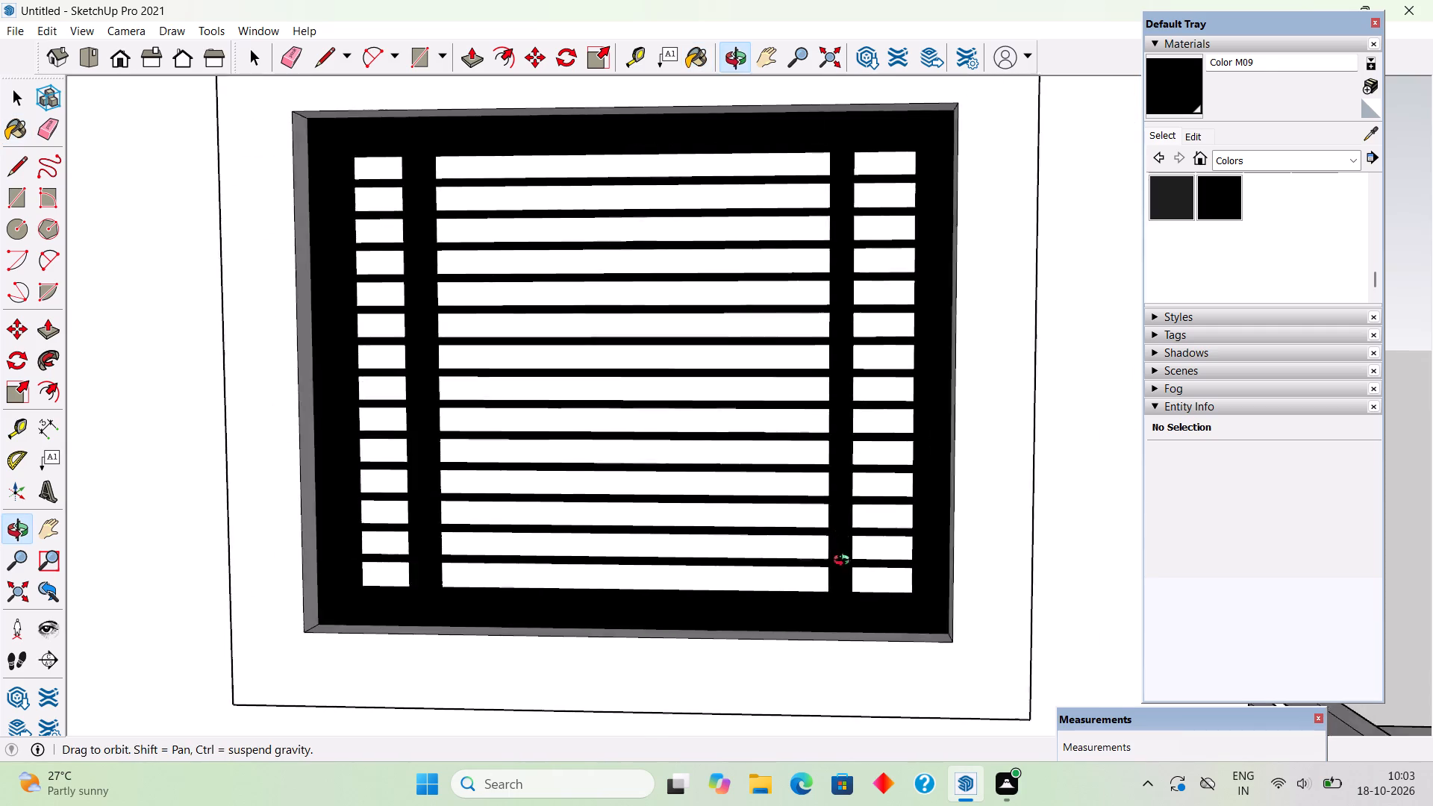
middle_click_drag(845, 562, 939, 592)
scroll(939, 592, "down", 4)
key("space")
Paint the upper-floor balcony door and its frame with Wood Cherry Original from the Wood collection.
scroll(888, 527, "down", 6)
scroll(803, 476, "down", 9)
middle_click_drag(934, 446, 897, 352)
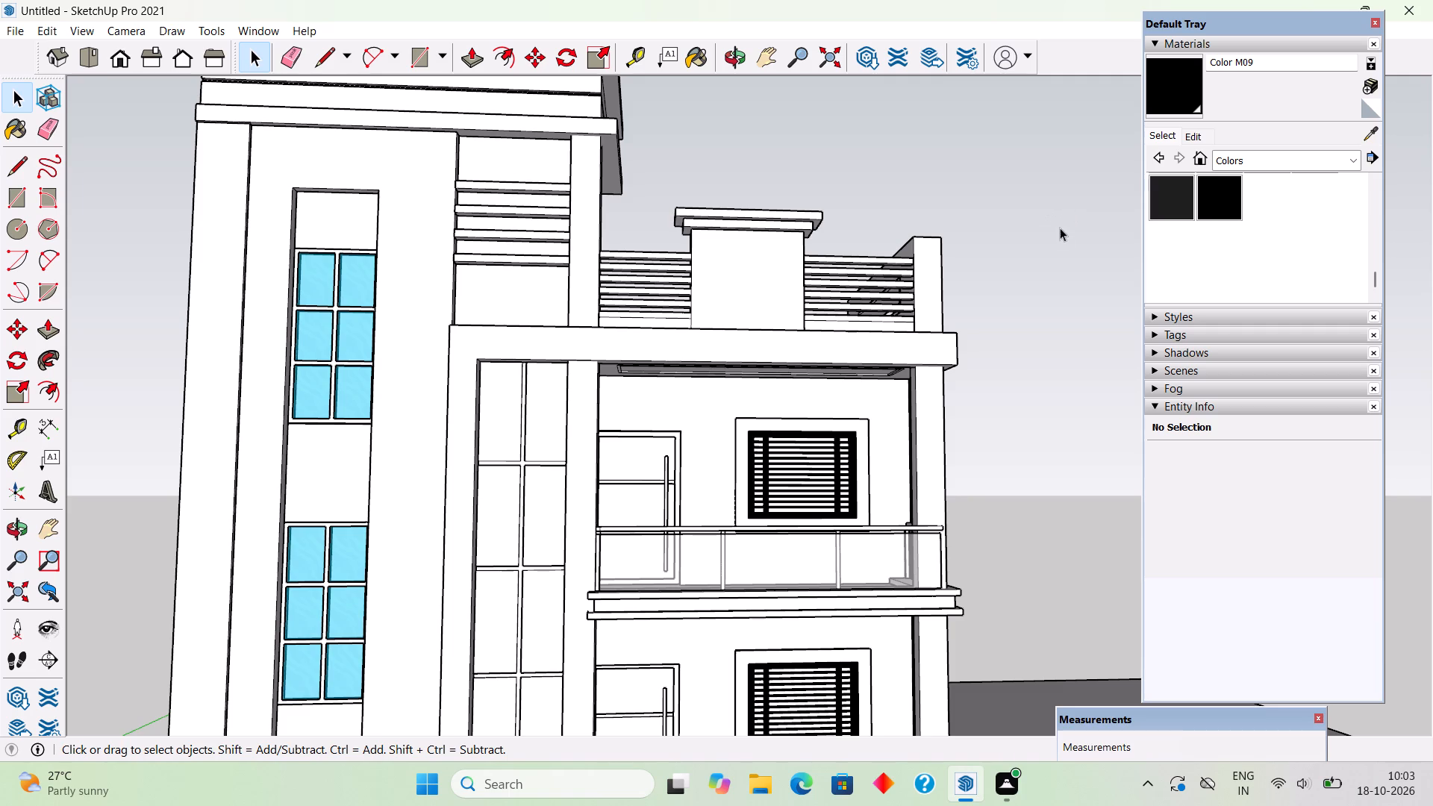
left_click(1291, 165)
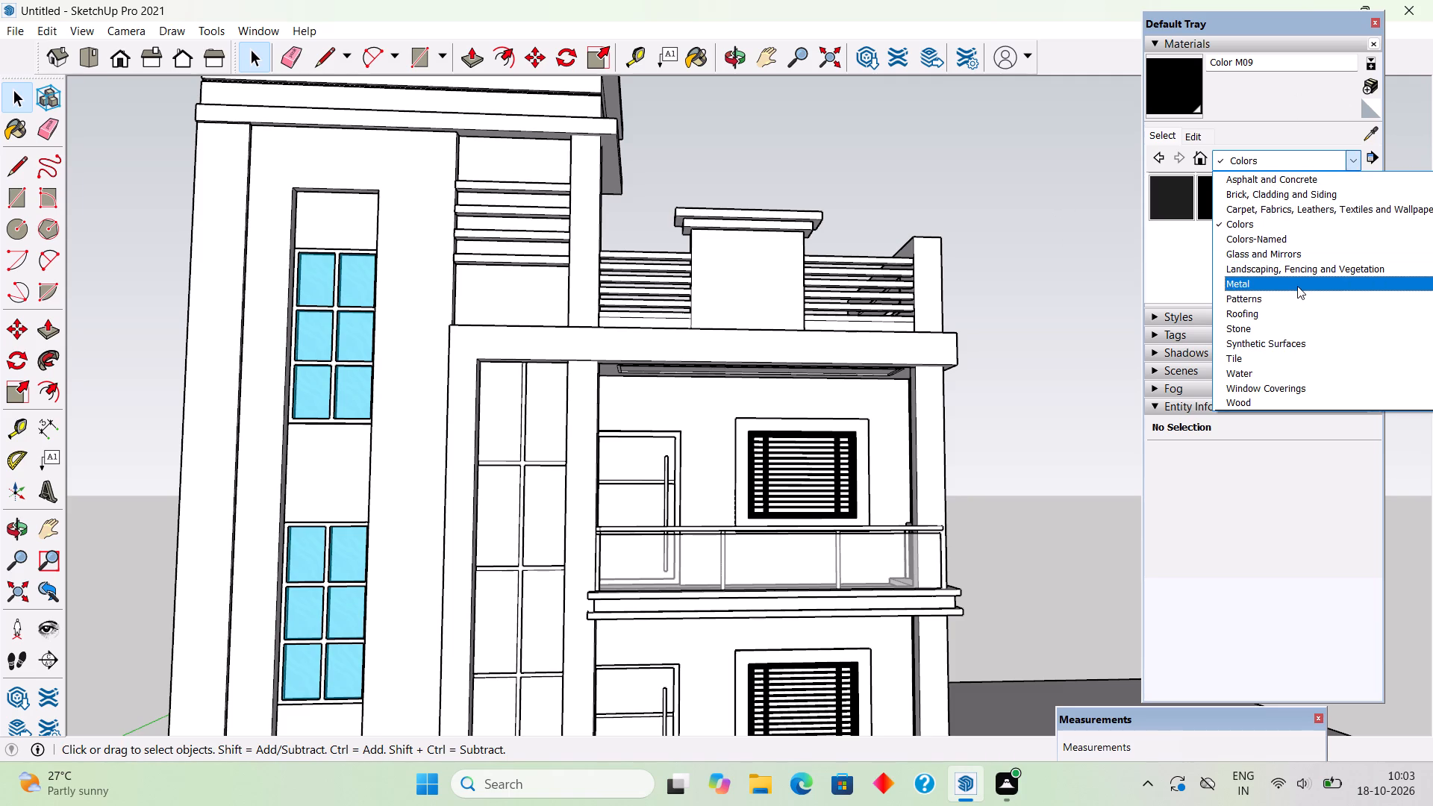
left_click(1314, 402)
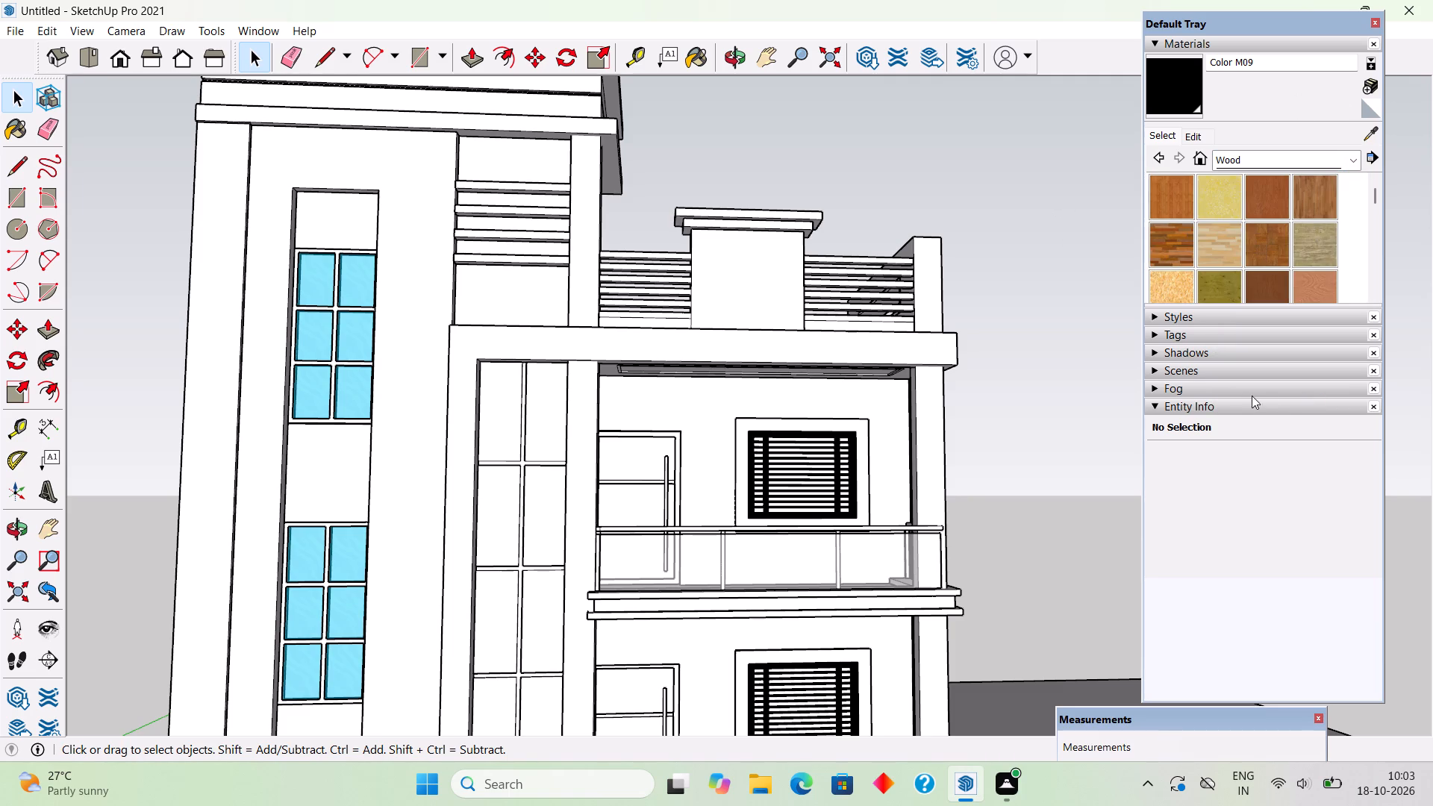
middle_click_drag(1231, 393, 1135, 375)
left_click(1269, 231)
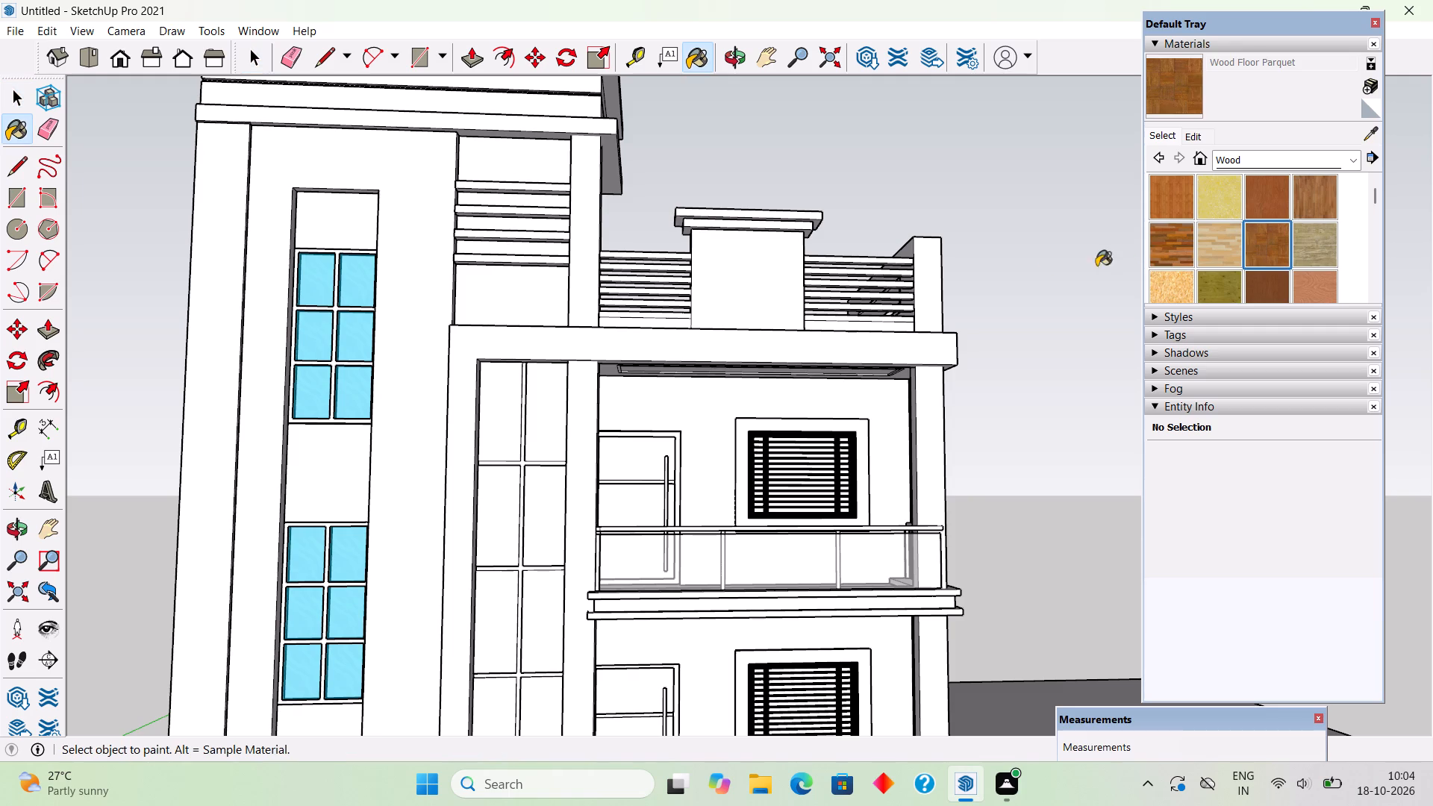
left_click(1261, 199)
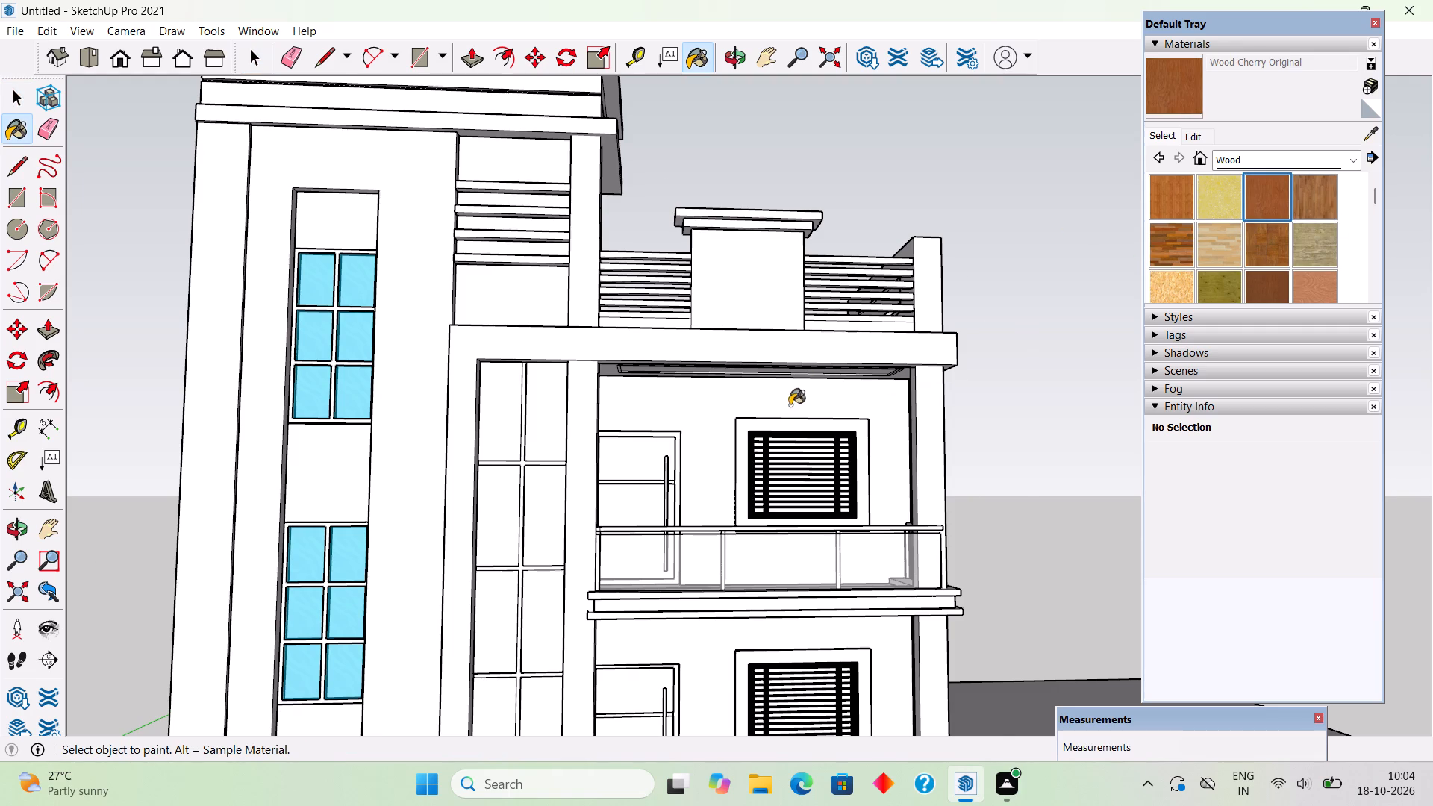
scroll(755, 404, "up", 5)
left_click(635, 465)
scroll(635, 465, "up", 6)
left_click(661, 444)
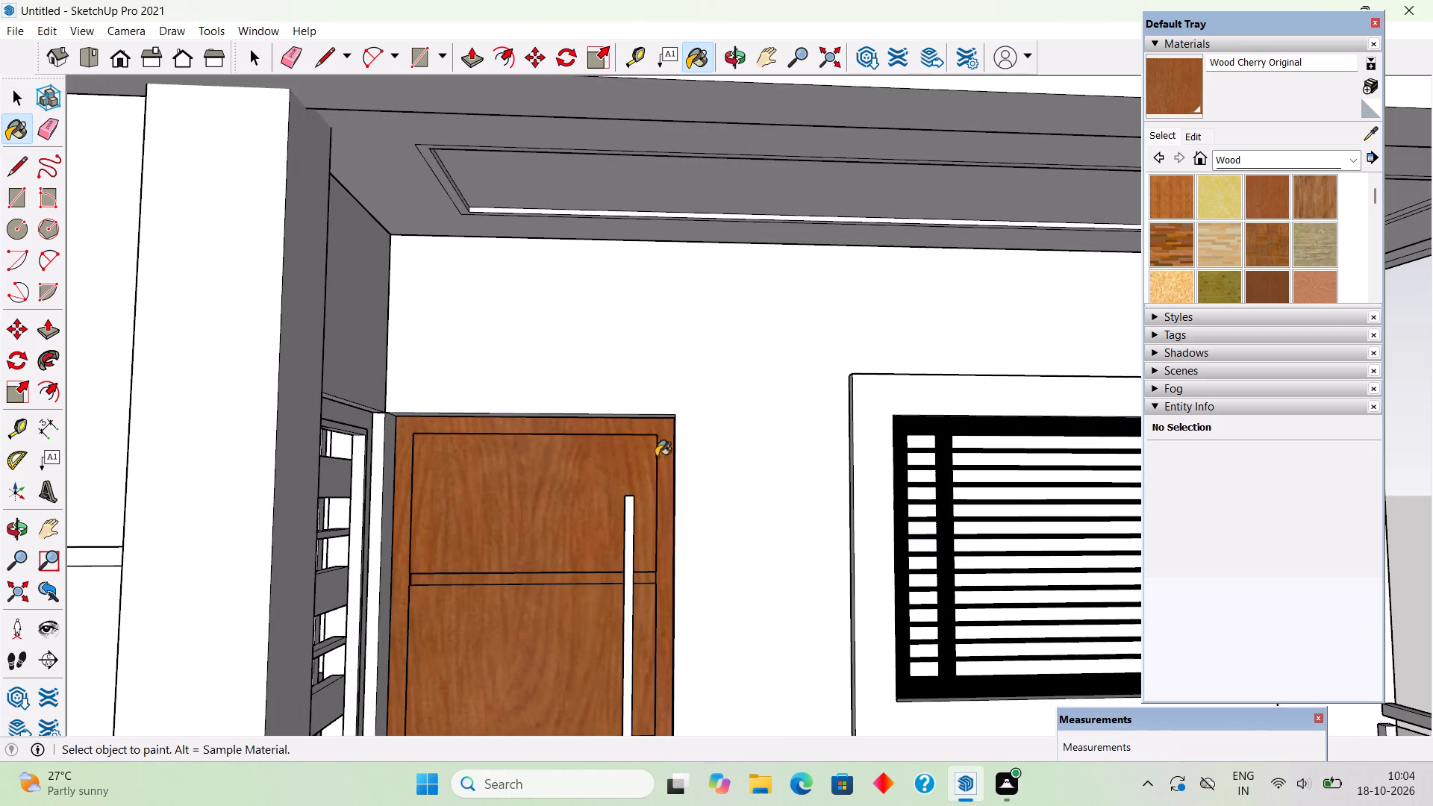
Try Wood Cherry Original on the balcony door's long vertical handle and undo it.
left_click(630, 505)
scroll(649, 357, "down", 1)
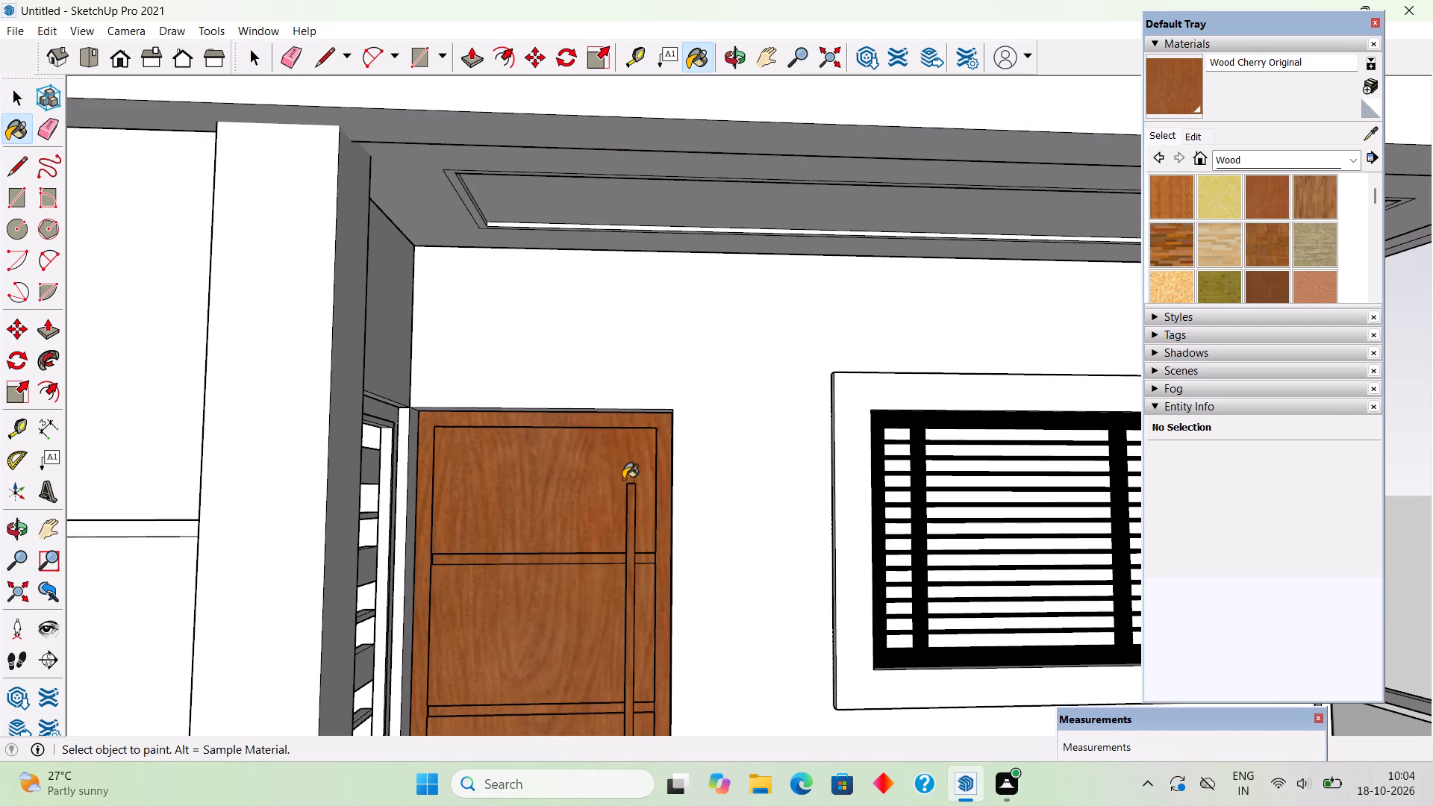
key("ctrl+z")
Paint the ground-floor front door and its frame with Wood Cherry Original, leaving out the handle.
scroll(661, 322, "down", 10)
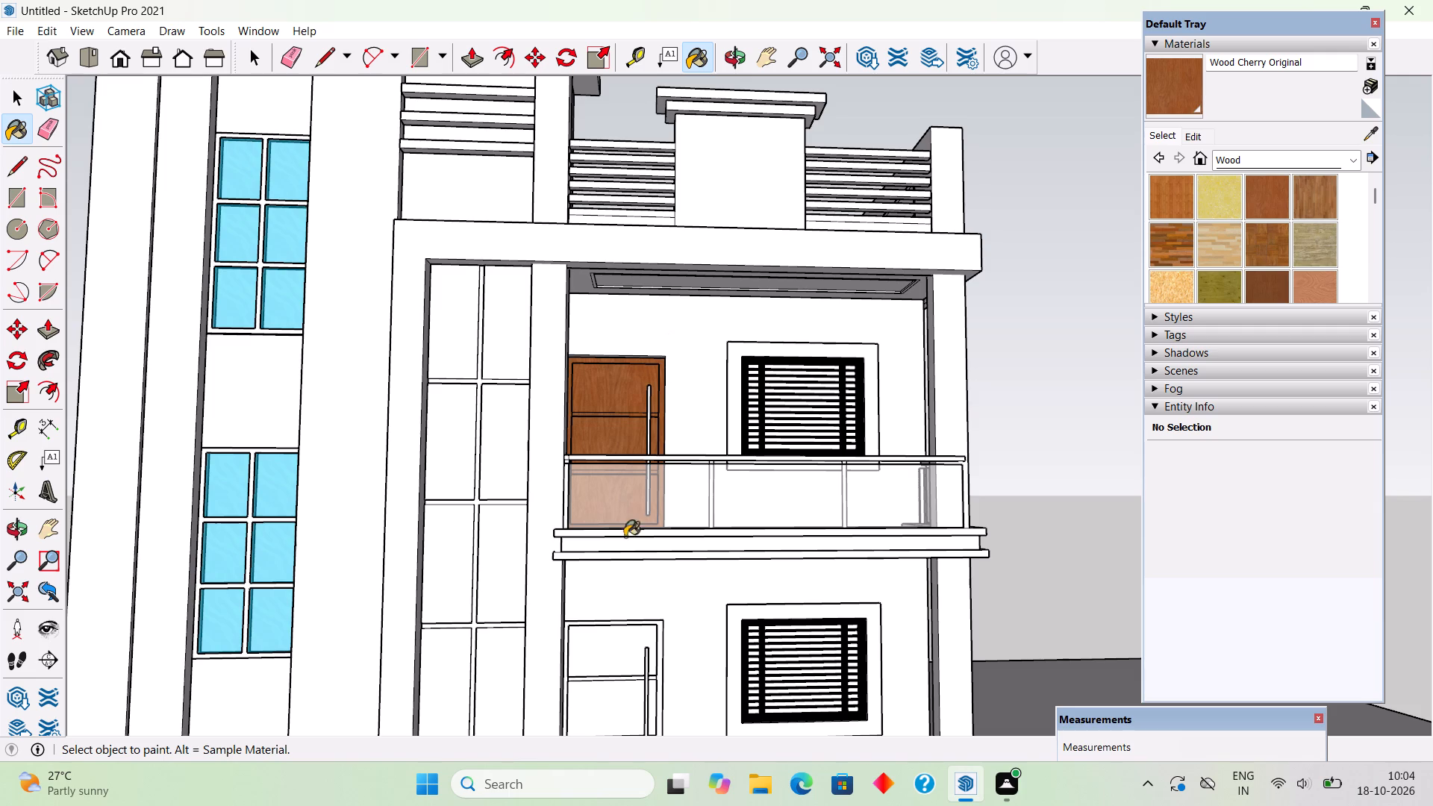
left_click(610, 647)
scroll(614, 638, "up", 9)
left_click(646, 603)
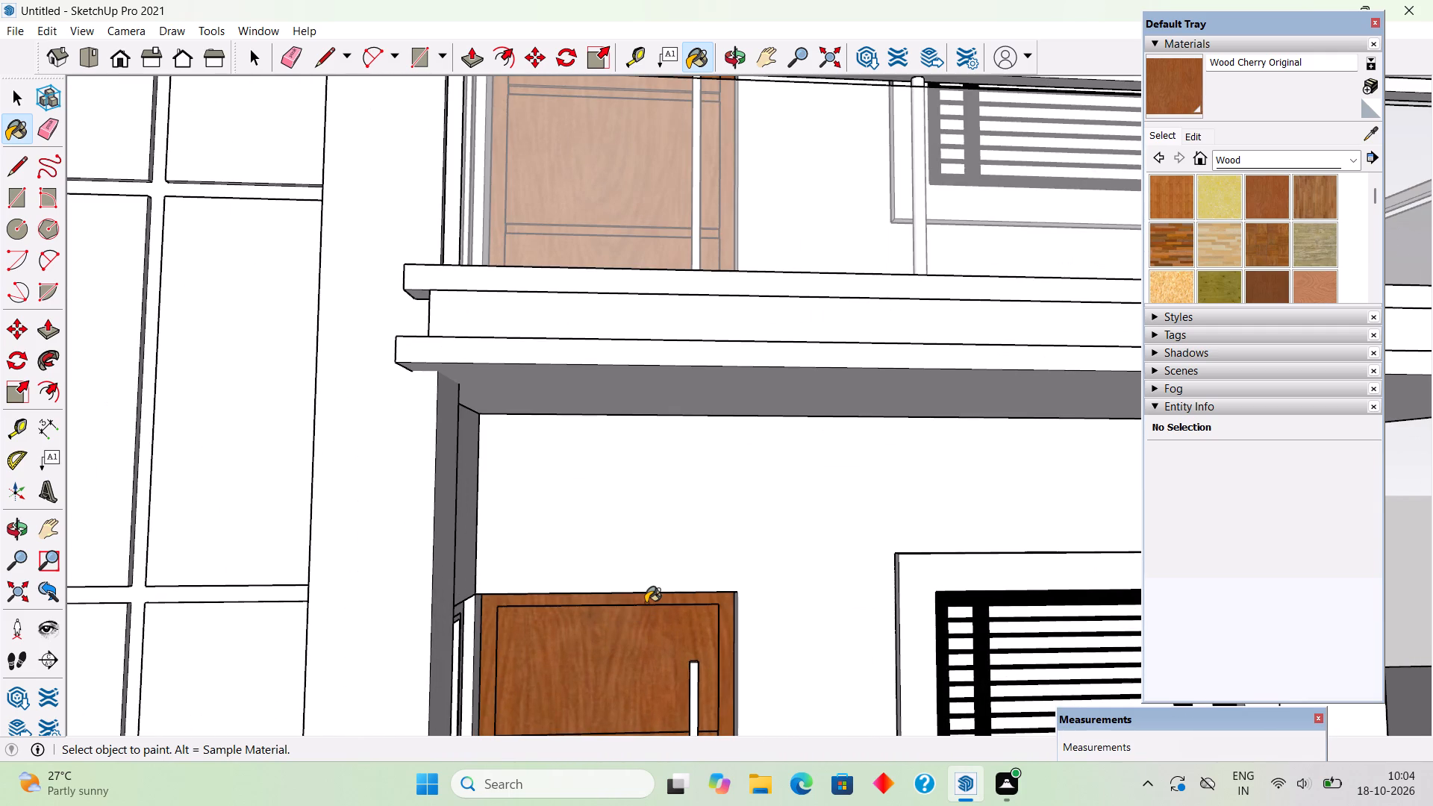
key("space")
Sample Color M09 from the upper louvred window and paint the upper and ground-floor side window frames nearest the balcony.
scroll(646, 603, "down", 2)
scroll(704, 554, "down", 3)
scroll(1145, 285, "down", 3)
scroll(925, 400, "down", 1)
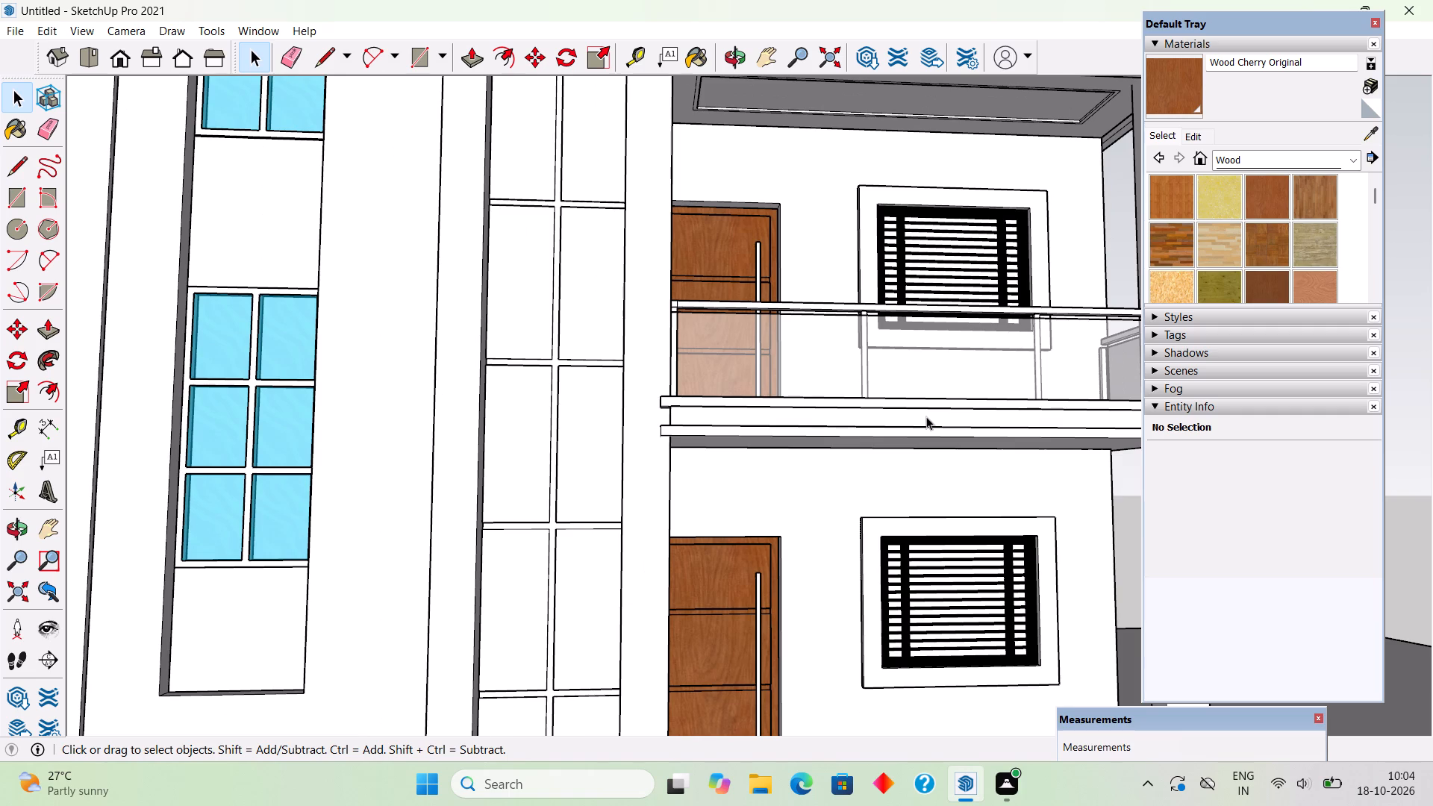
middle_click_drag(979, 419, 481, 439)
scroll(480, 439, "down", 4)
middle_click_drag(664, 371, 571, 413)
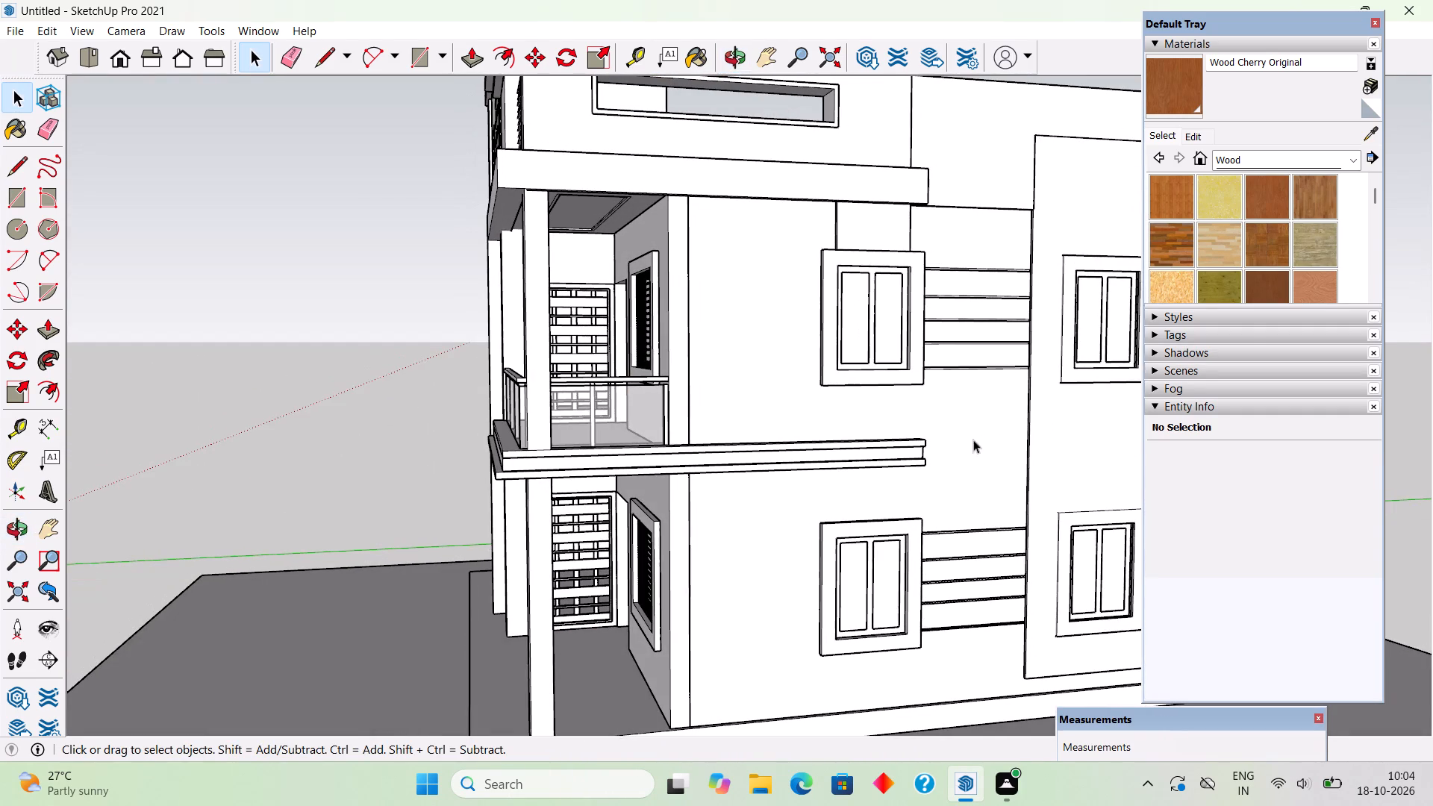
left_click(1370, 134)
scroll(675, 292, "up", 3)
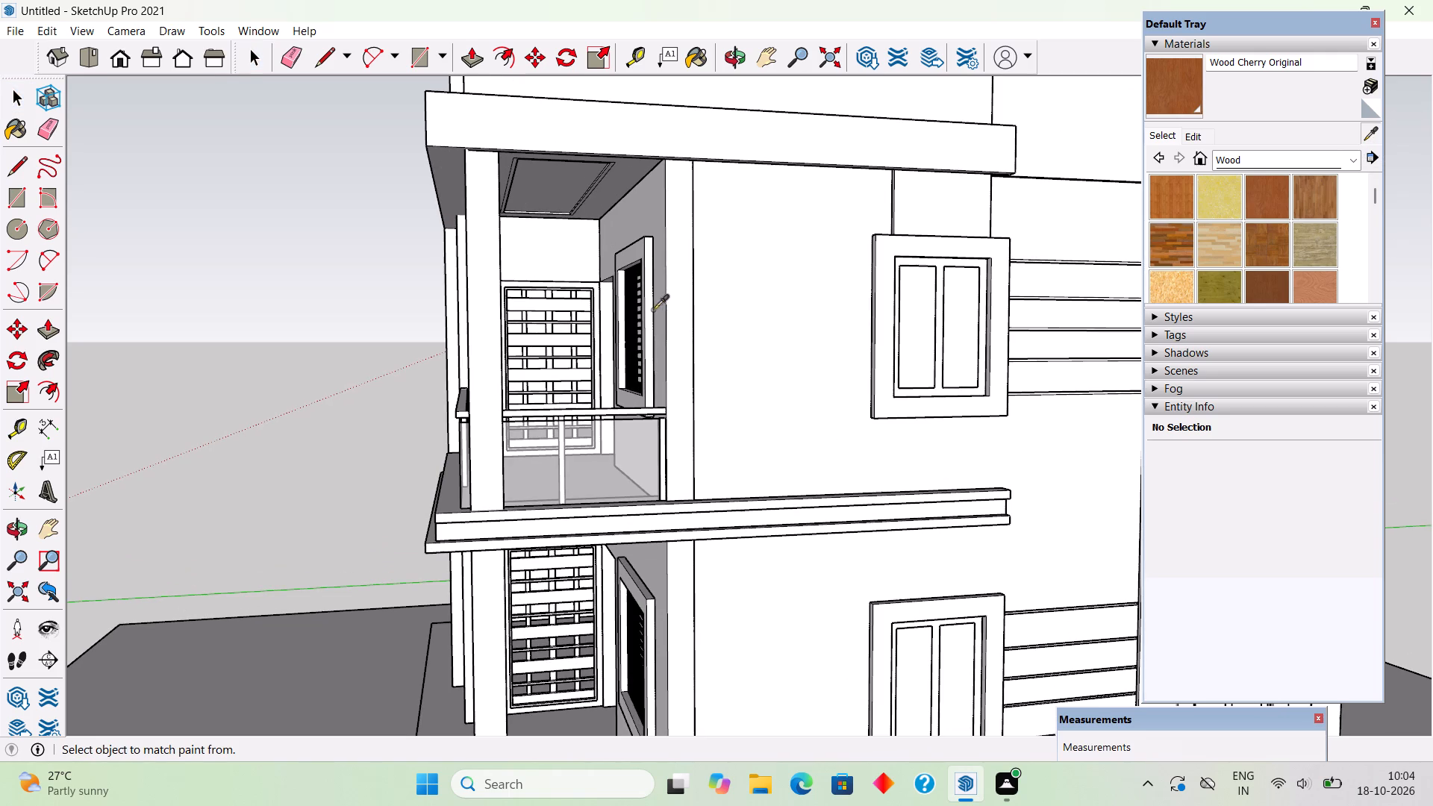
middle_click_drag(688, 362, 1112, 366)
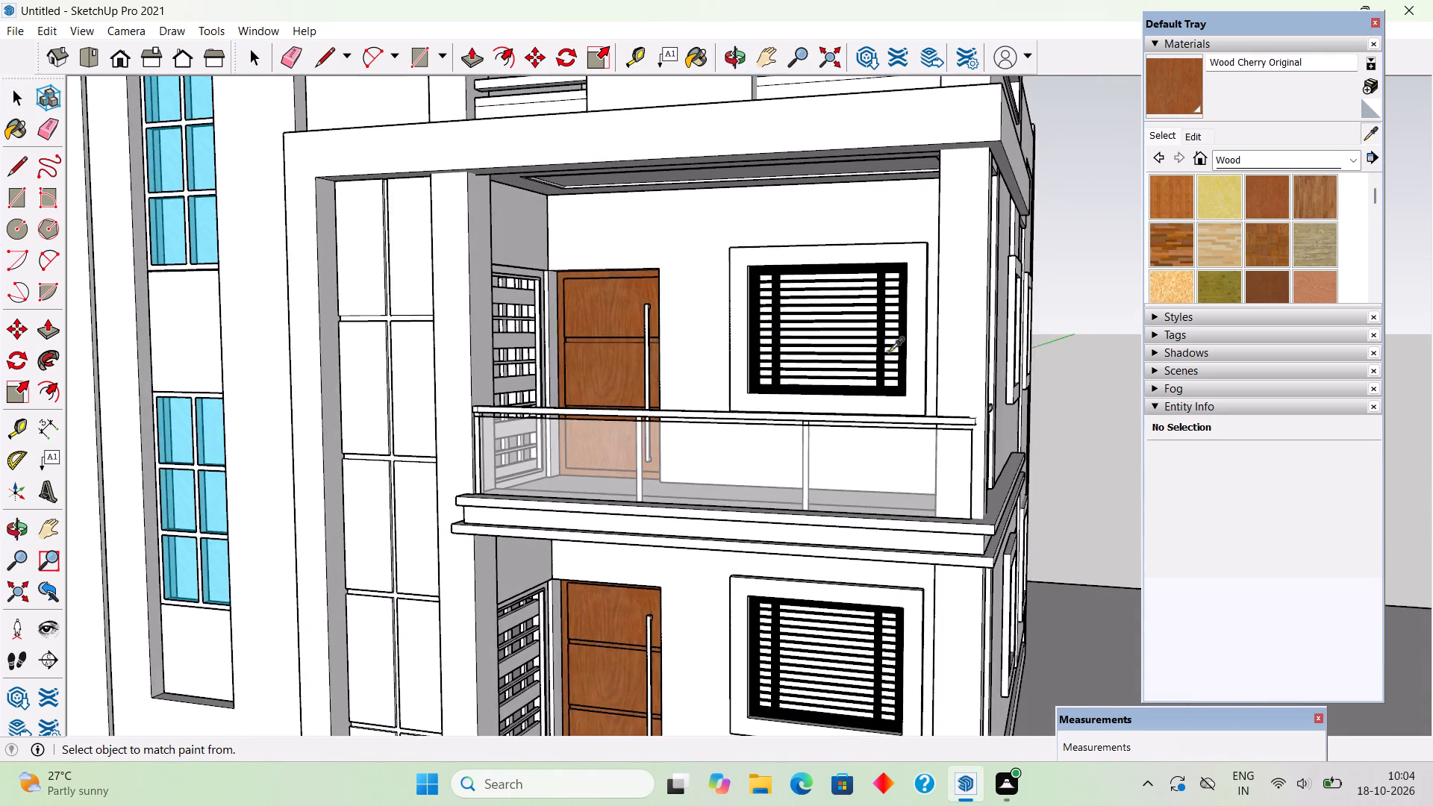
scroll(888, 352, "up", 3)
left_click(899, 406)
middle_click_drag(1011, 379, 716, 337)
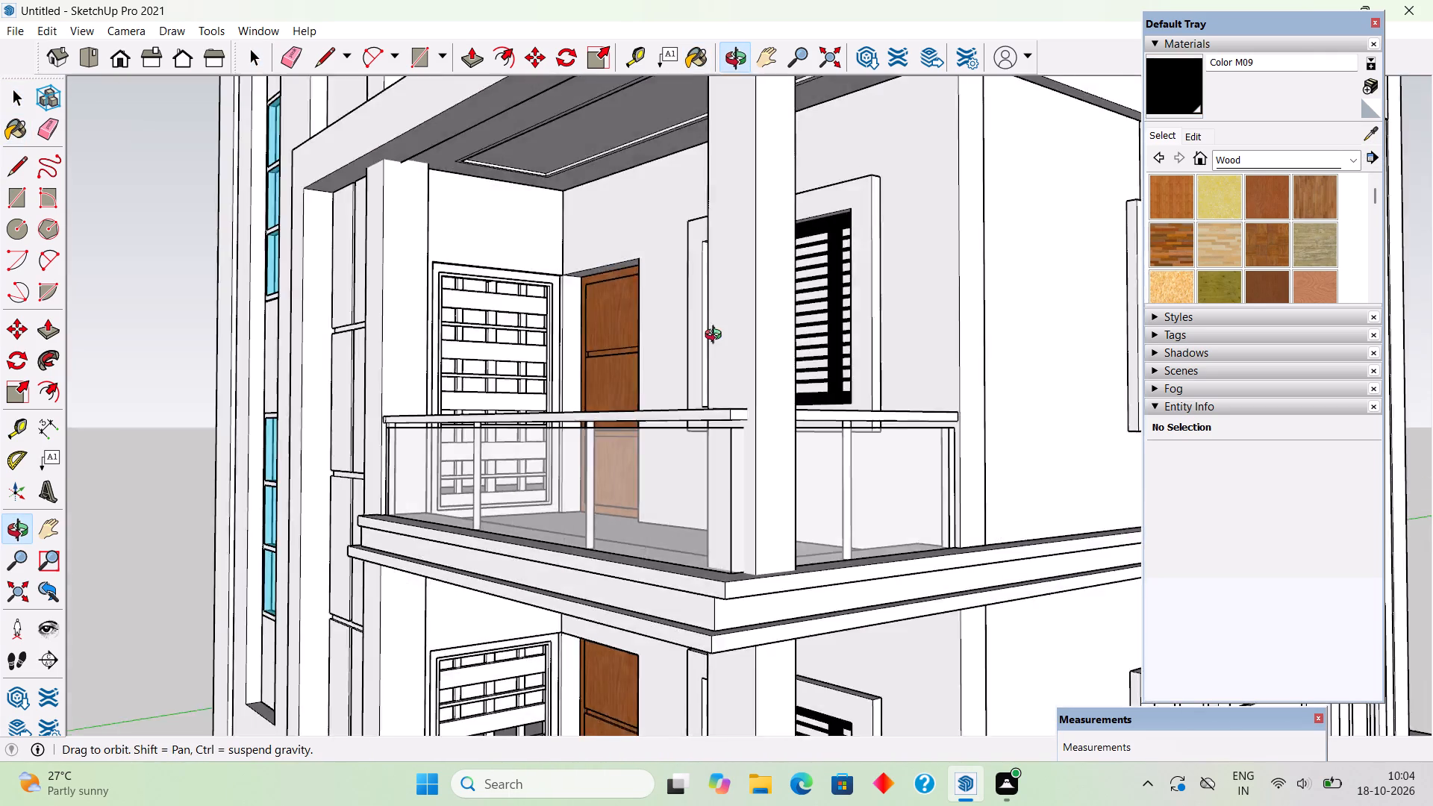
middle_click_drag(716, 337, 533, 320)
scroll(533, 320, "down", 8)
scroll(902, 299, "up", 6)
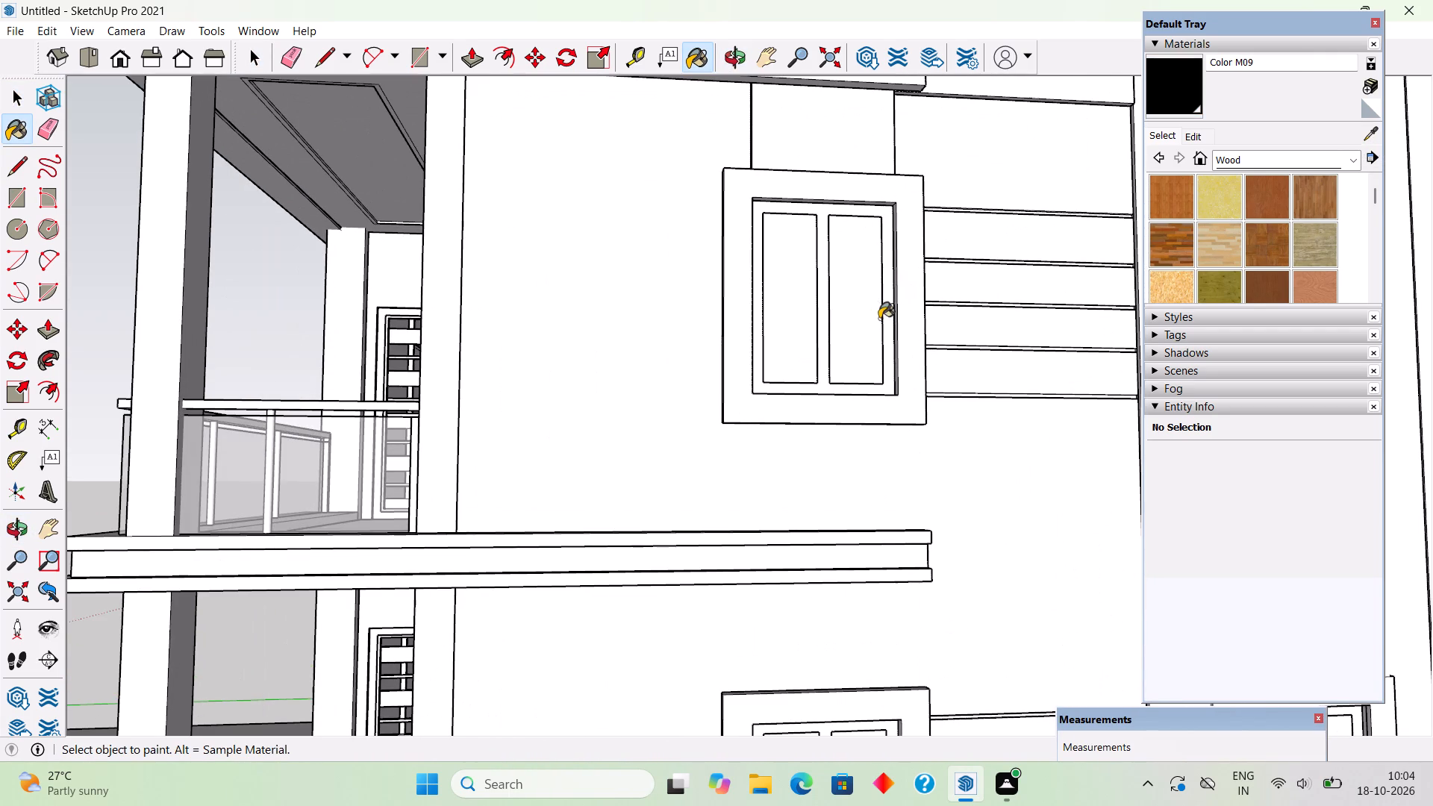
scroll(878, 336, "up", 1)
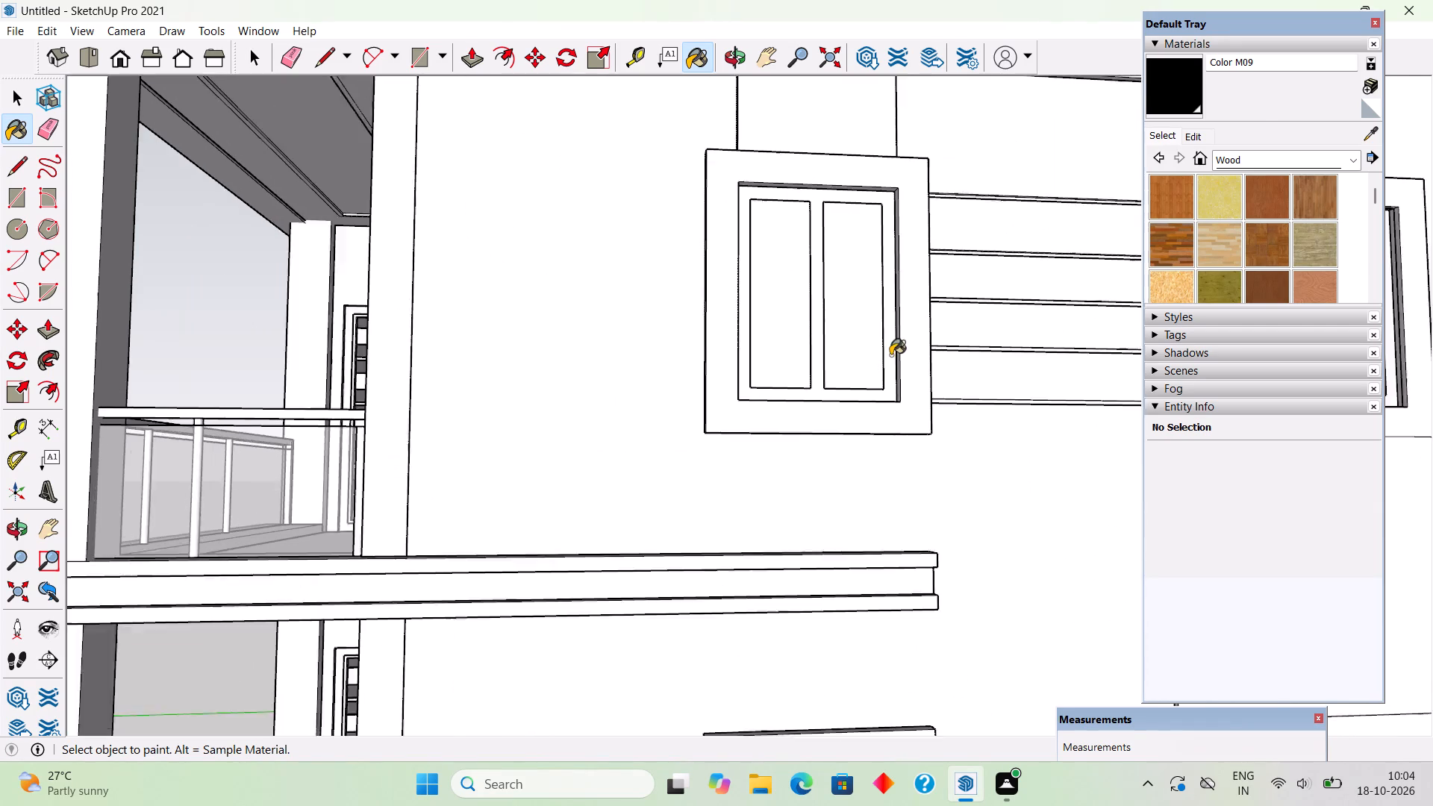
scroll(890, 355, "up", 3)
left_click(893, 363)
scroll(881, 277, "down", 9)
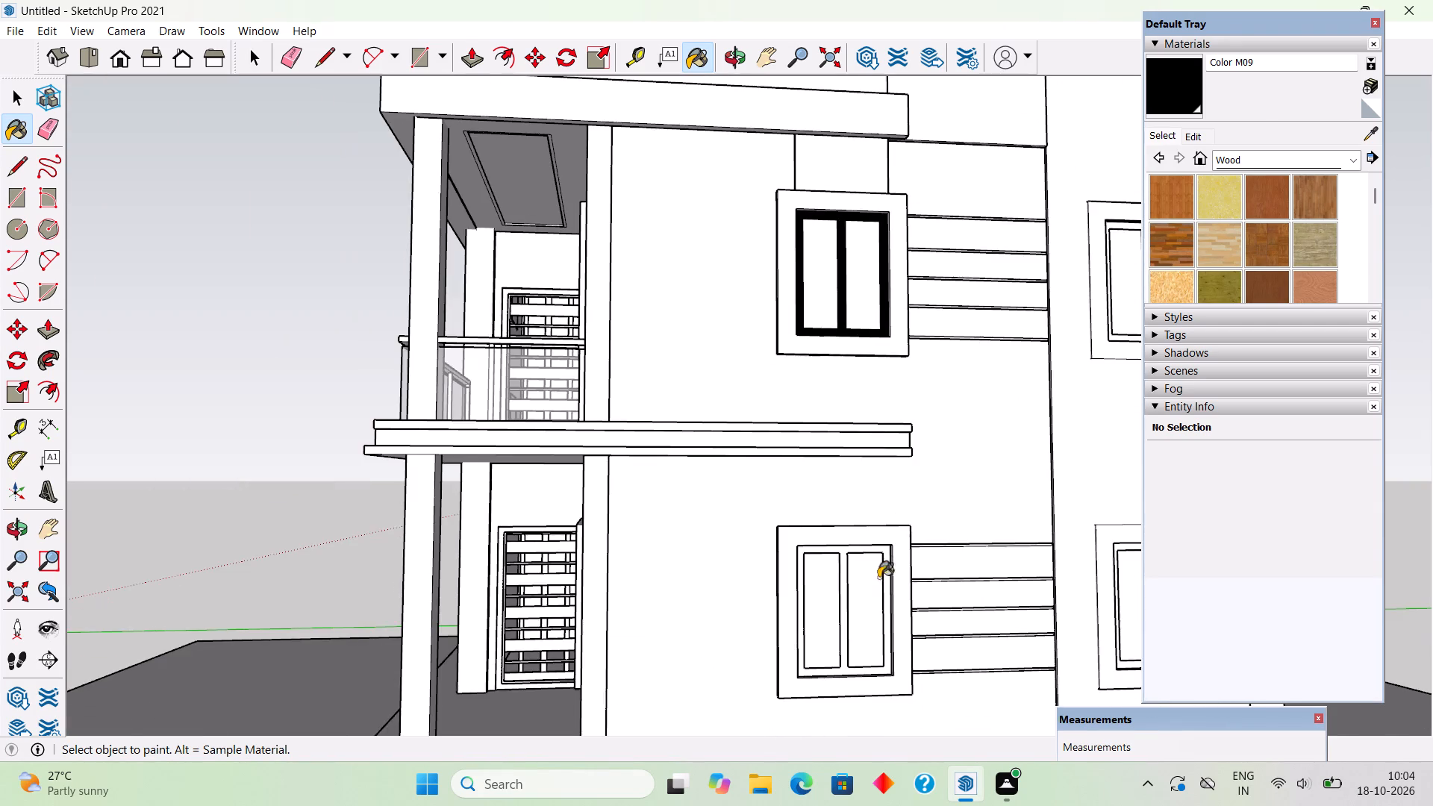
scroll(872, 592, "up", 4)
left_click(893, 569)
Paint the frames of the upper and ground-floor side windows farthest from the balcony with Color M09.
scroll(699, 484, "down", 11)
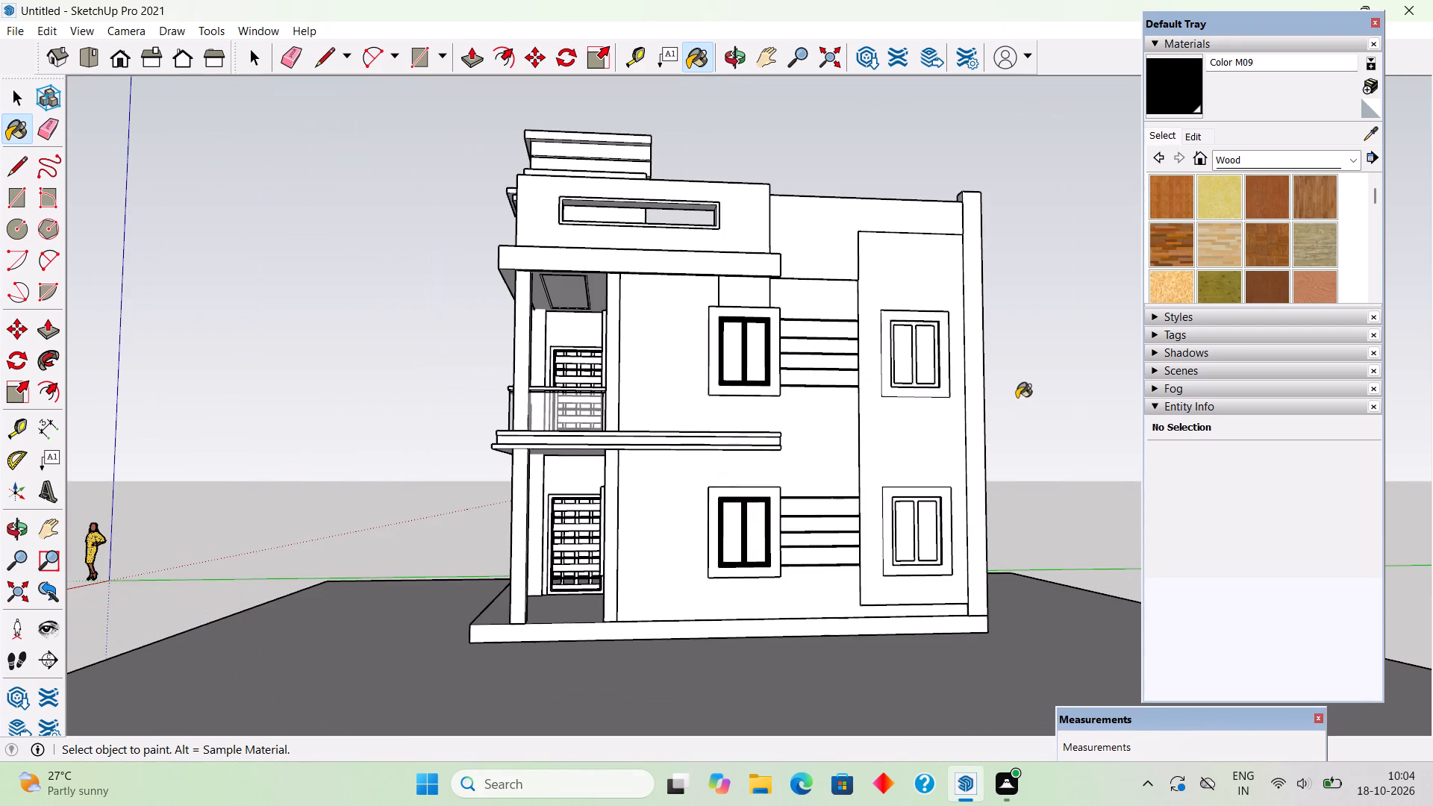
scroll(967, 368, "up", 9)
left_click(919, 368)
scroll(919, 370, "down", 4)
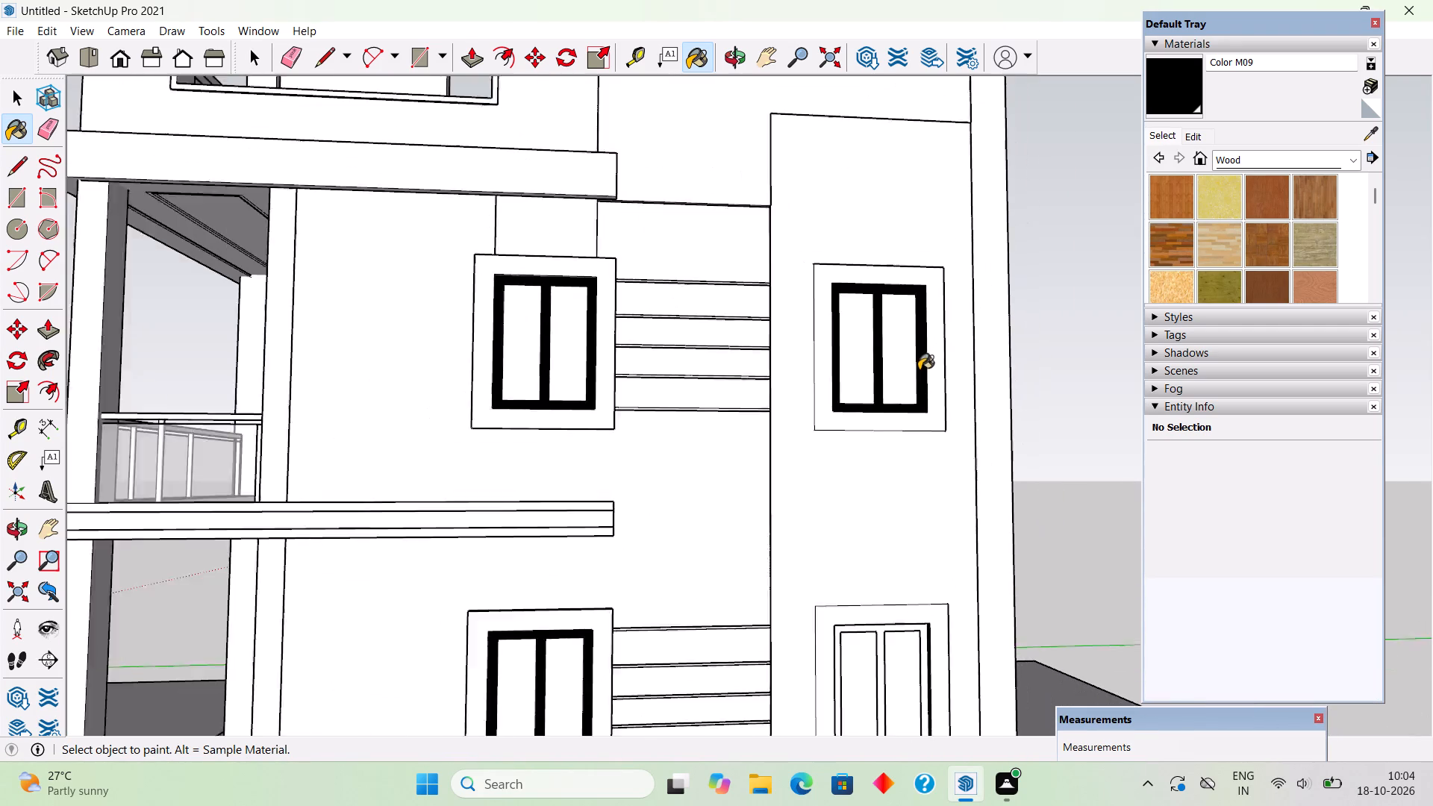
scroll(916, 633, "up", 3)
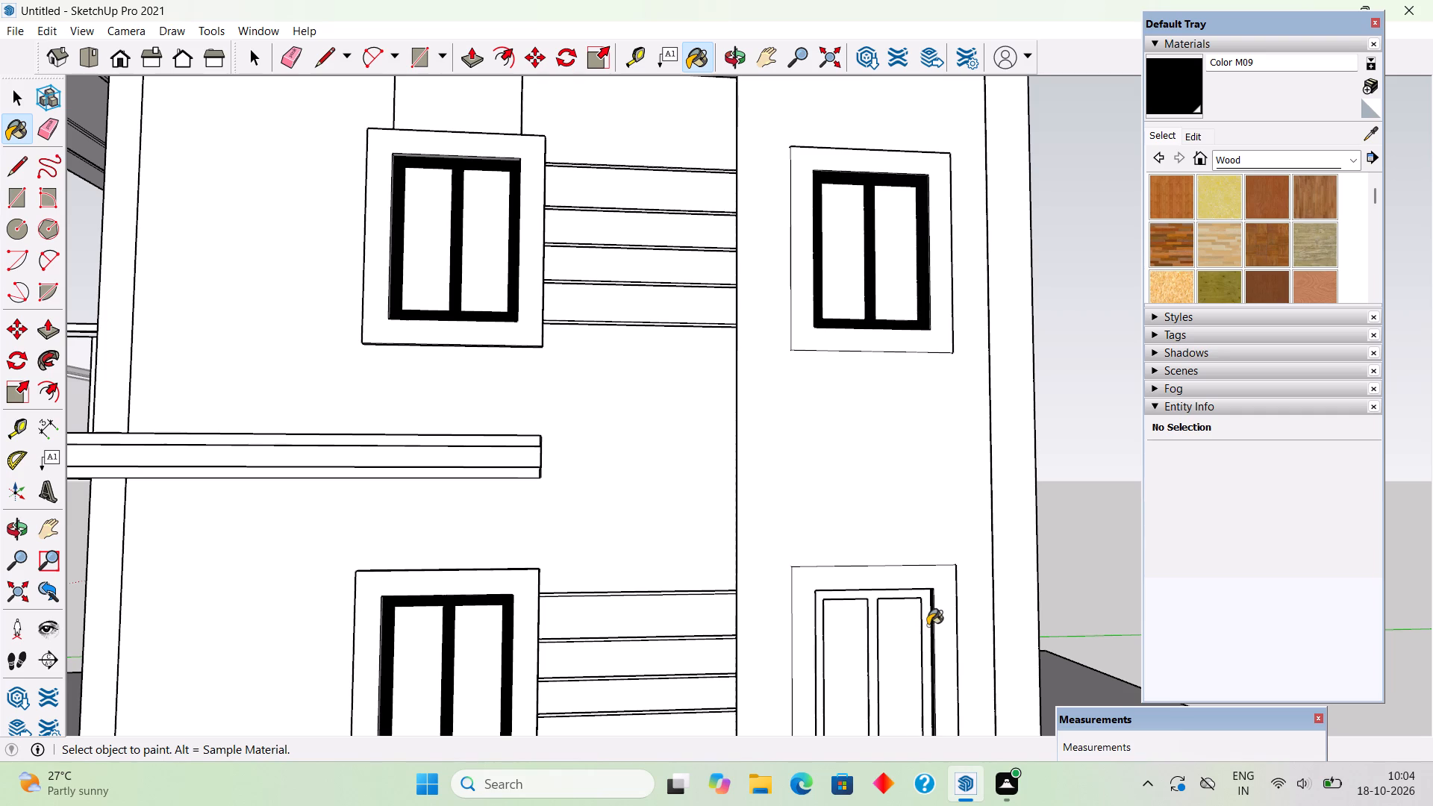
left_click(927, 628)
scroll(921, 625, "down", 8)
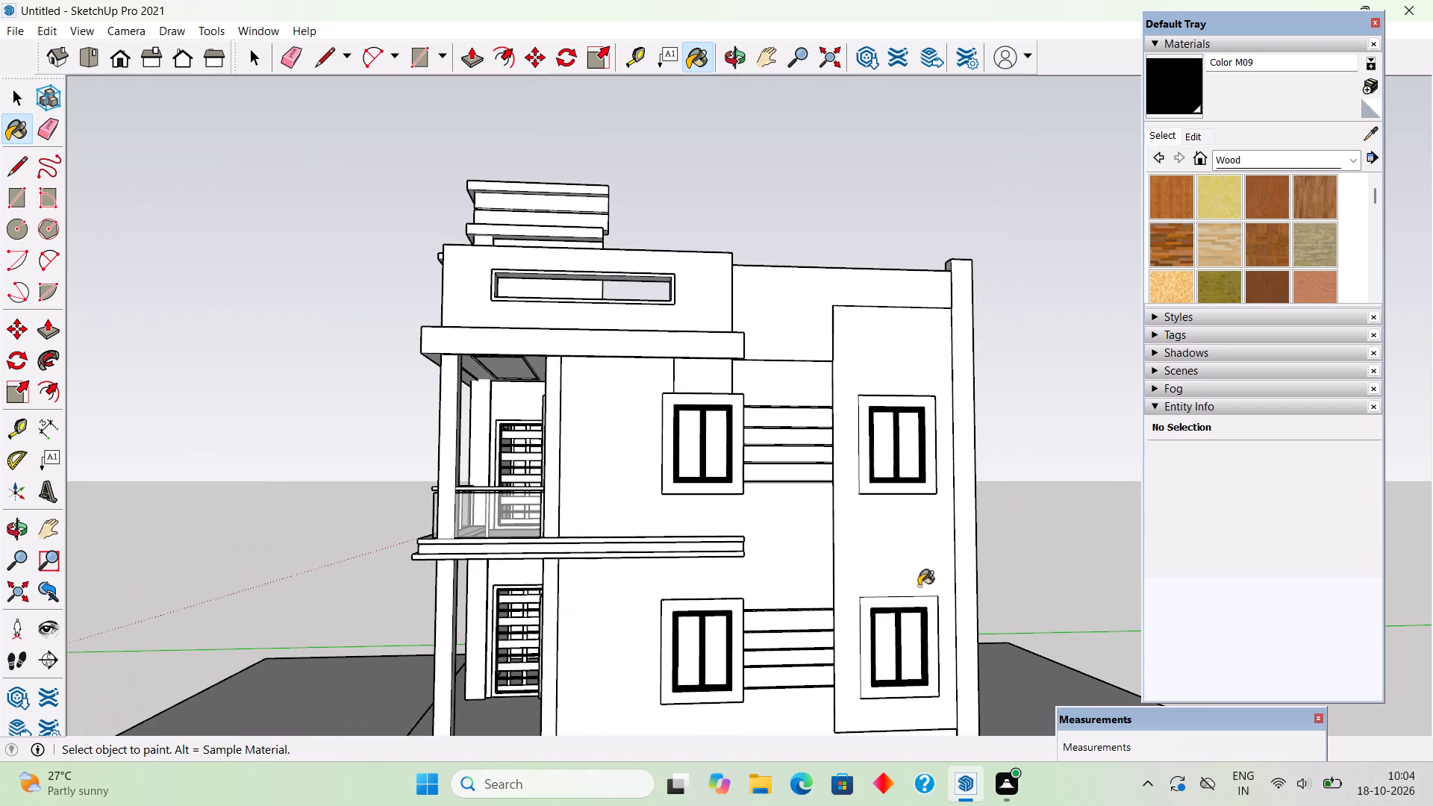
key("space")
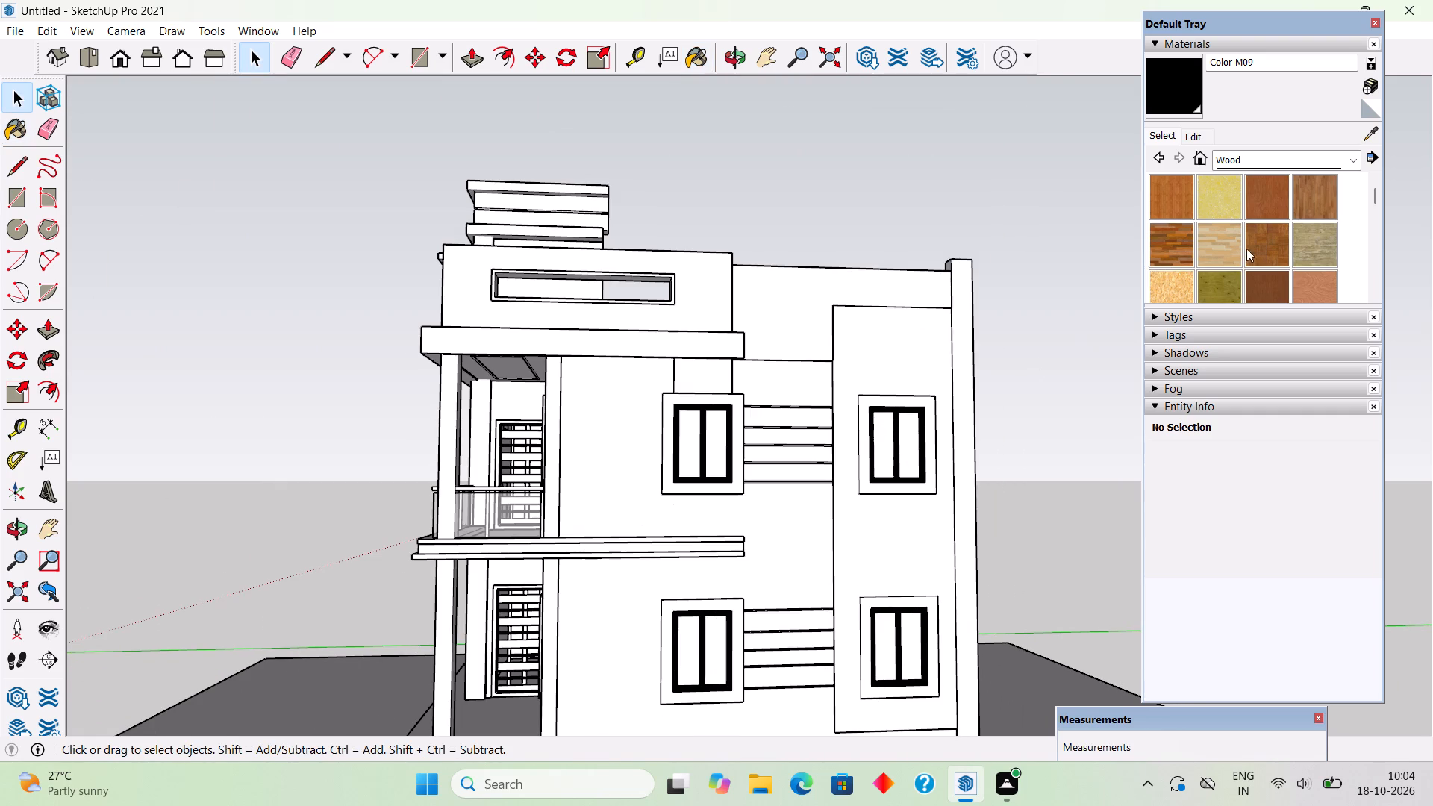
Sample Translucent Glass Gray from the balcony railing and paint the panes of both upper side windows with it.
left_click(1366, 129)
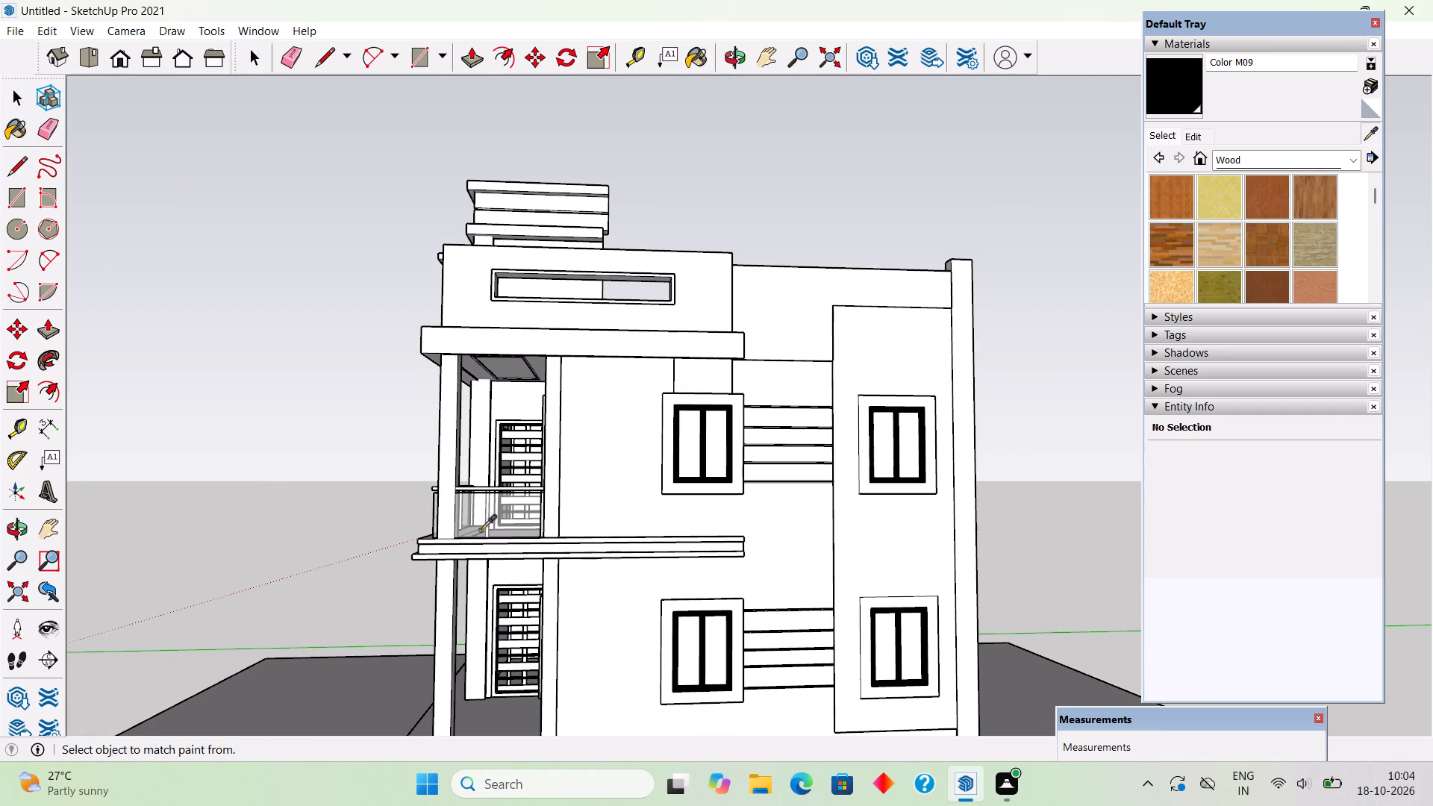
left_click(482, 522)
scroll(739, 434, "up", 4)
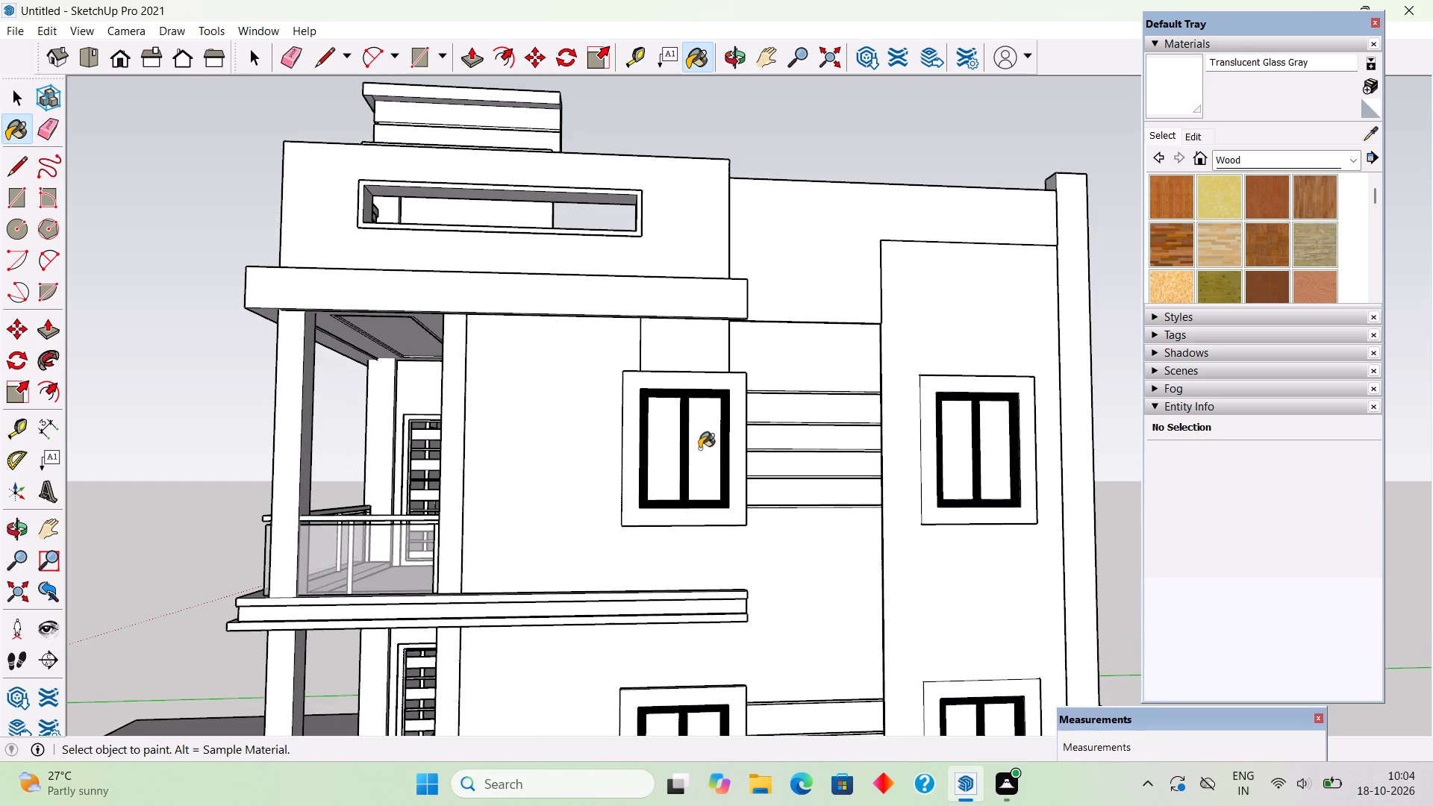
left_click(699, 449)
left_click(658, 466)
left_click(957, 447)
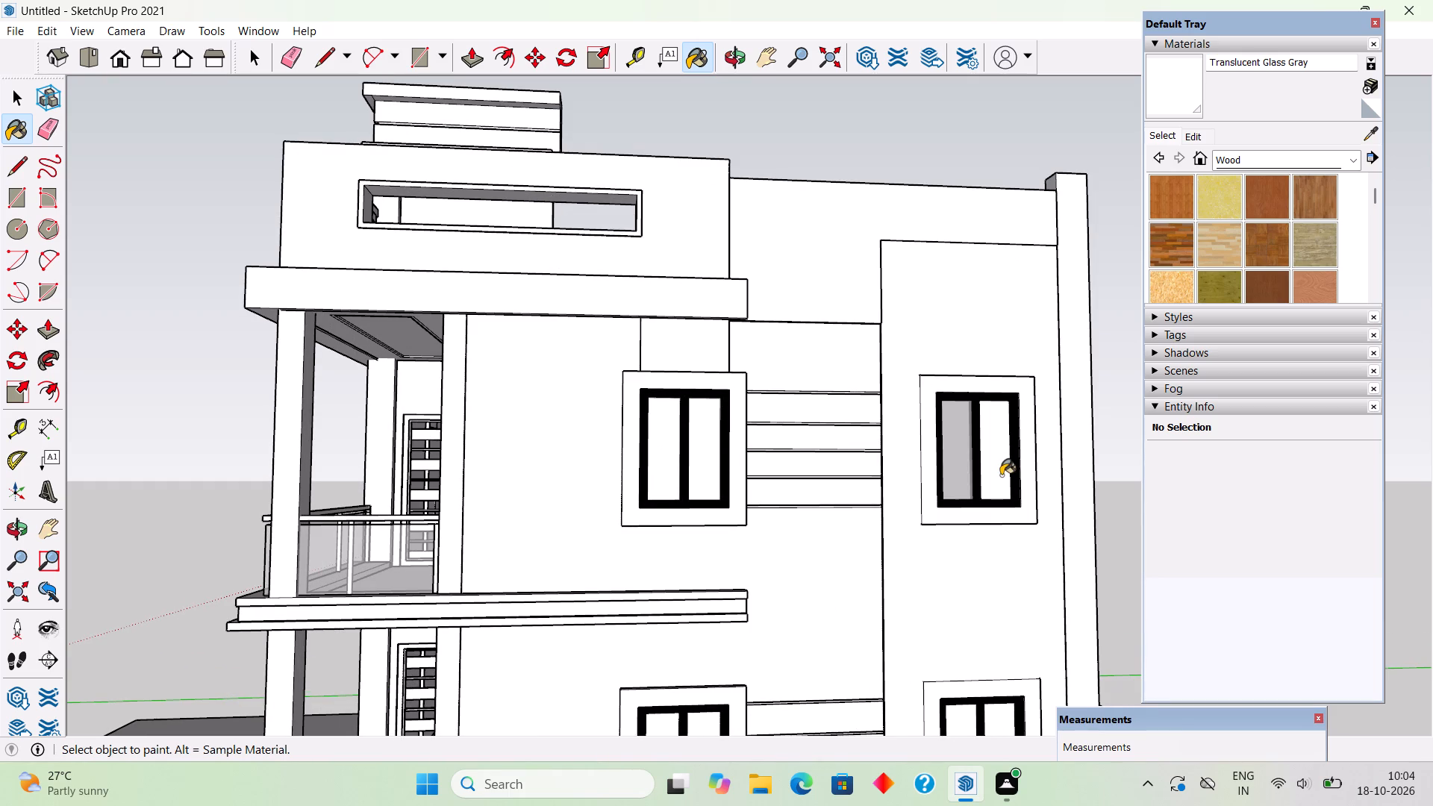
left_click(1001, 475)
Paint the panes of both ground-floor side windows with Translucent Glass Gray.
middle_click_drag(708, 540, 929, 360)
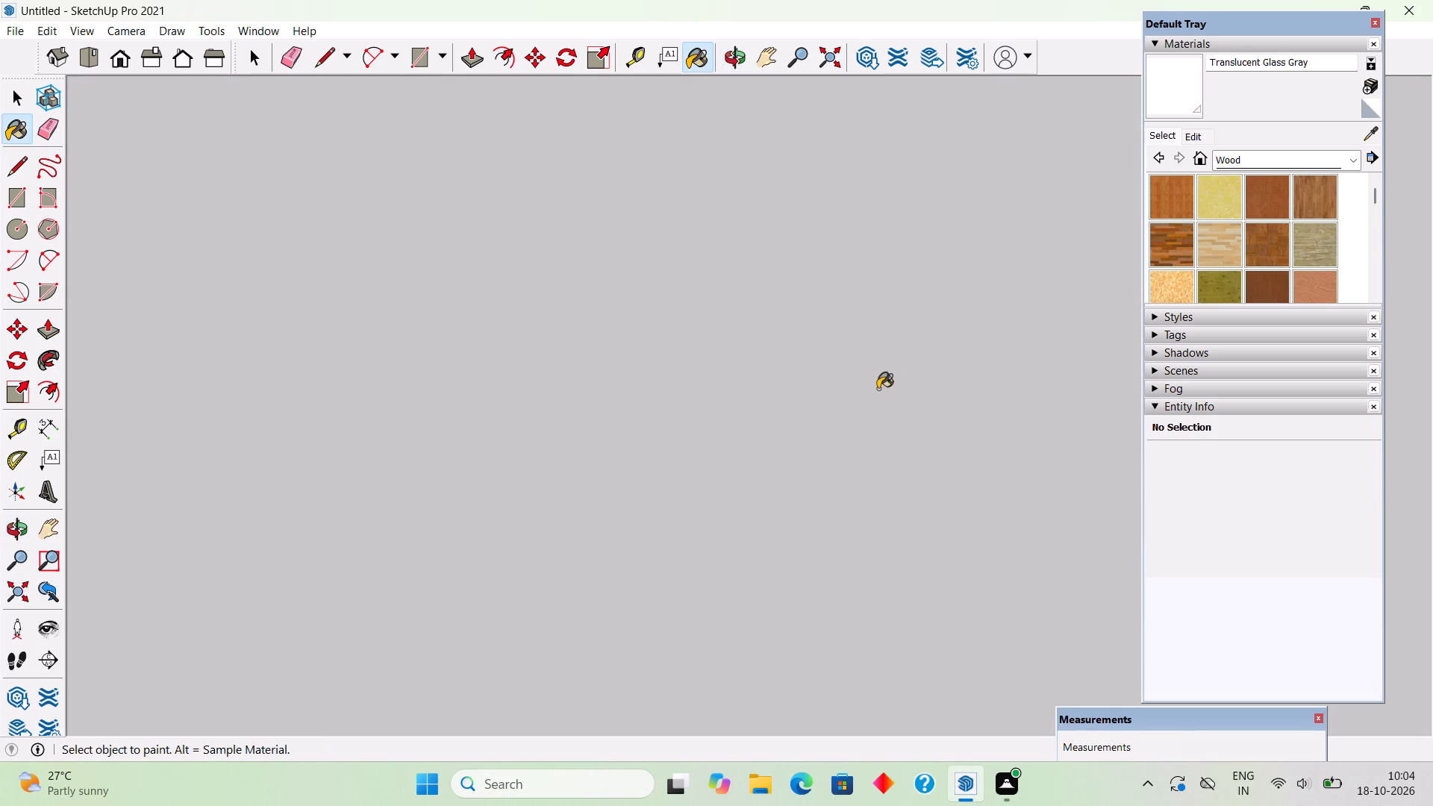
left_click(5, 592)
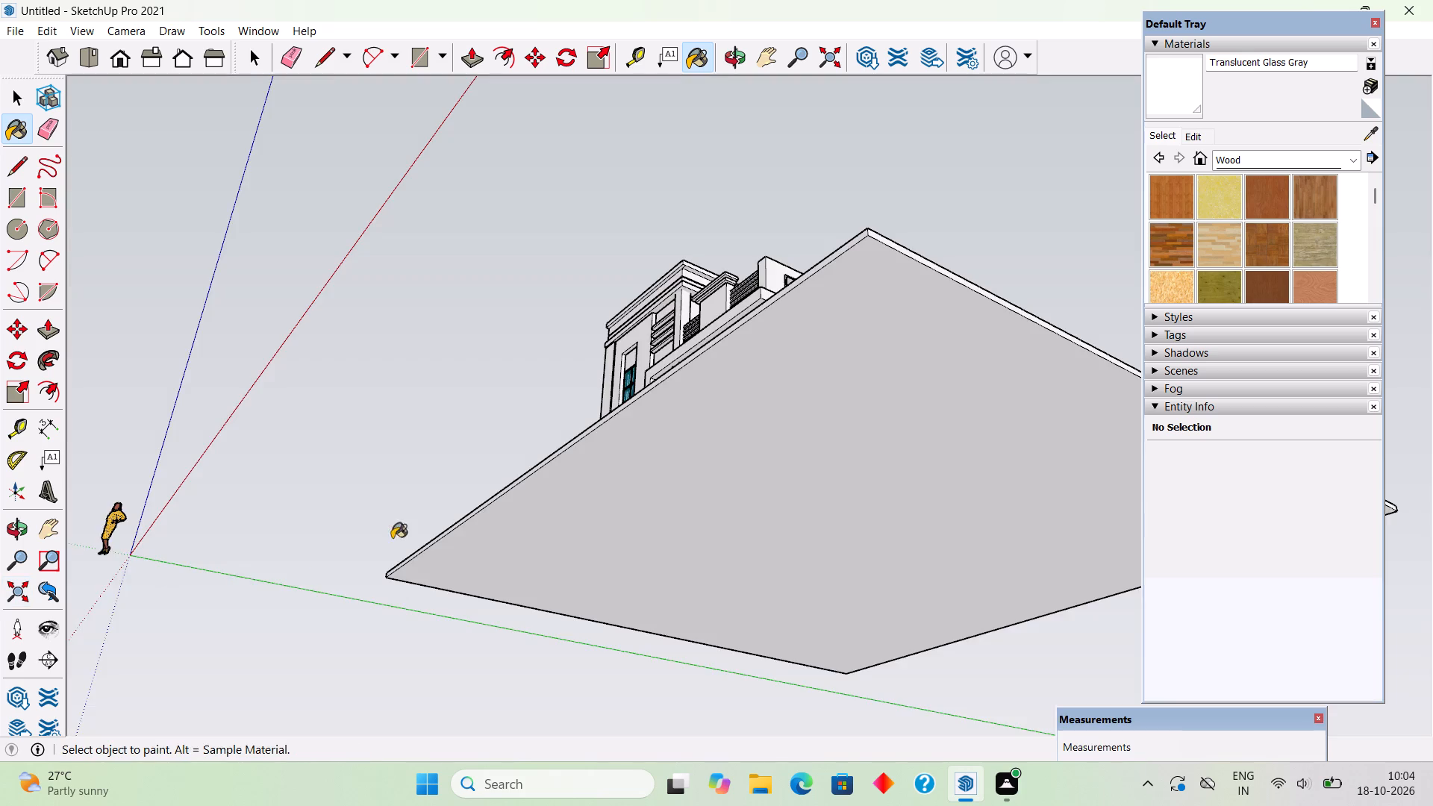
middle_click_drag(502, 501, 387, 743)
scroll(956, 524, "up", 10)
left_click(930, 478)
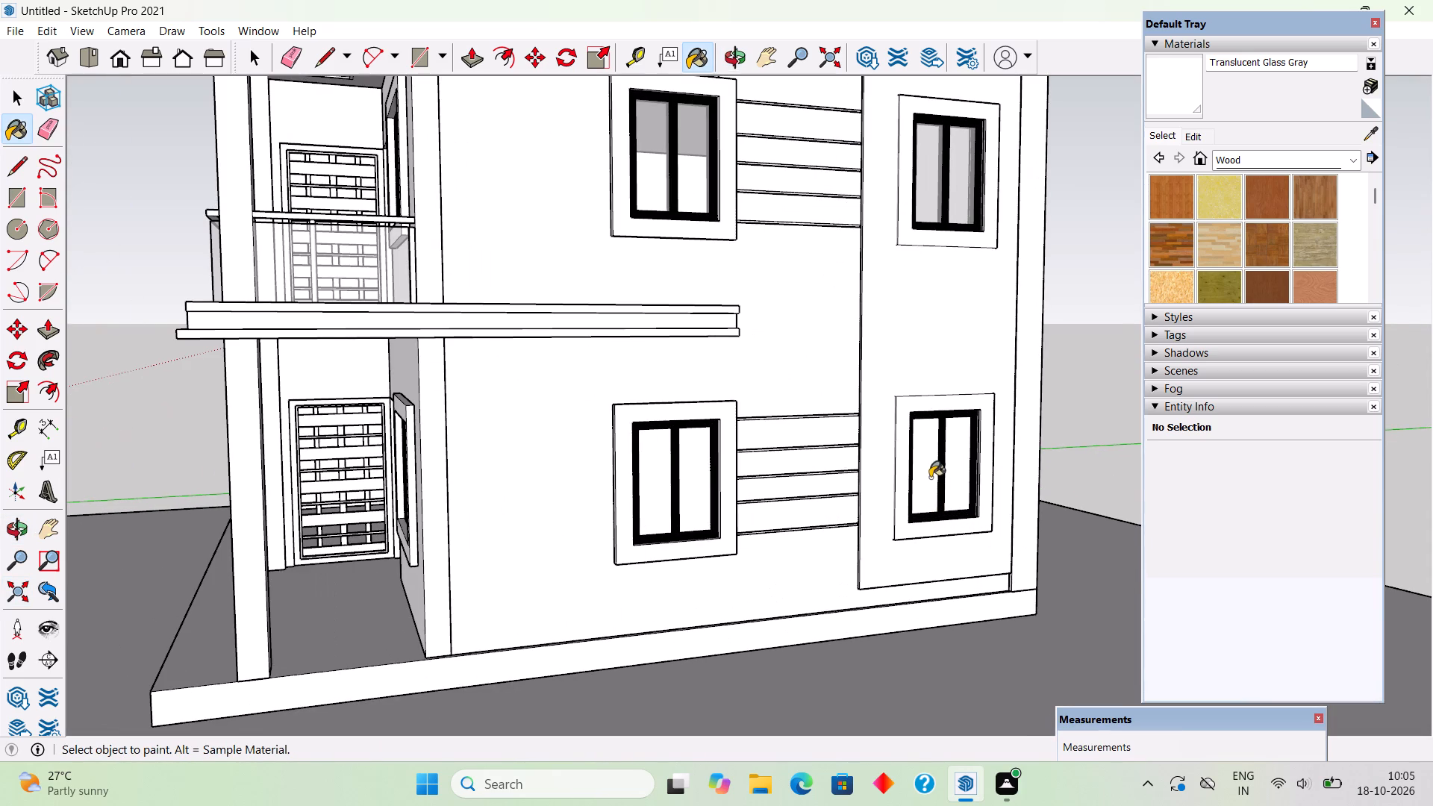
left_click(959, 462)
left_click(659, 486)
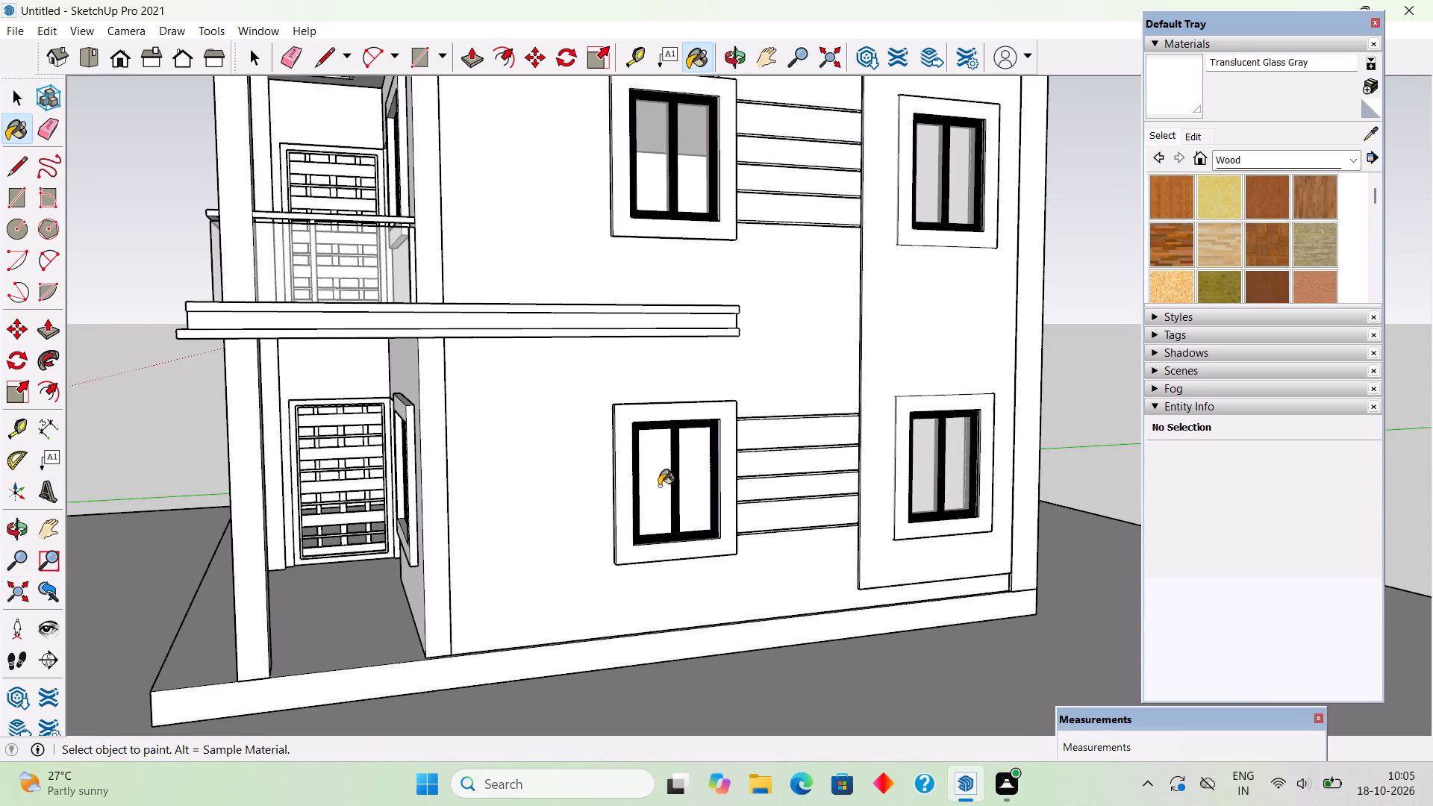
left_click(691, 477)
key("space")
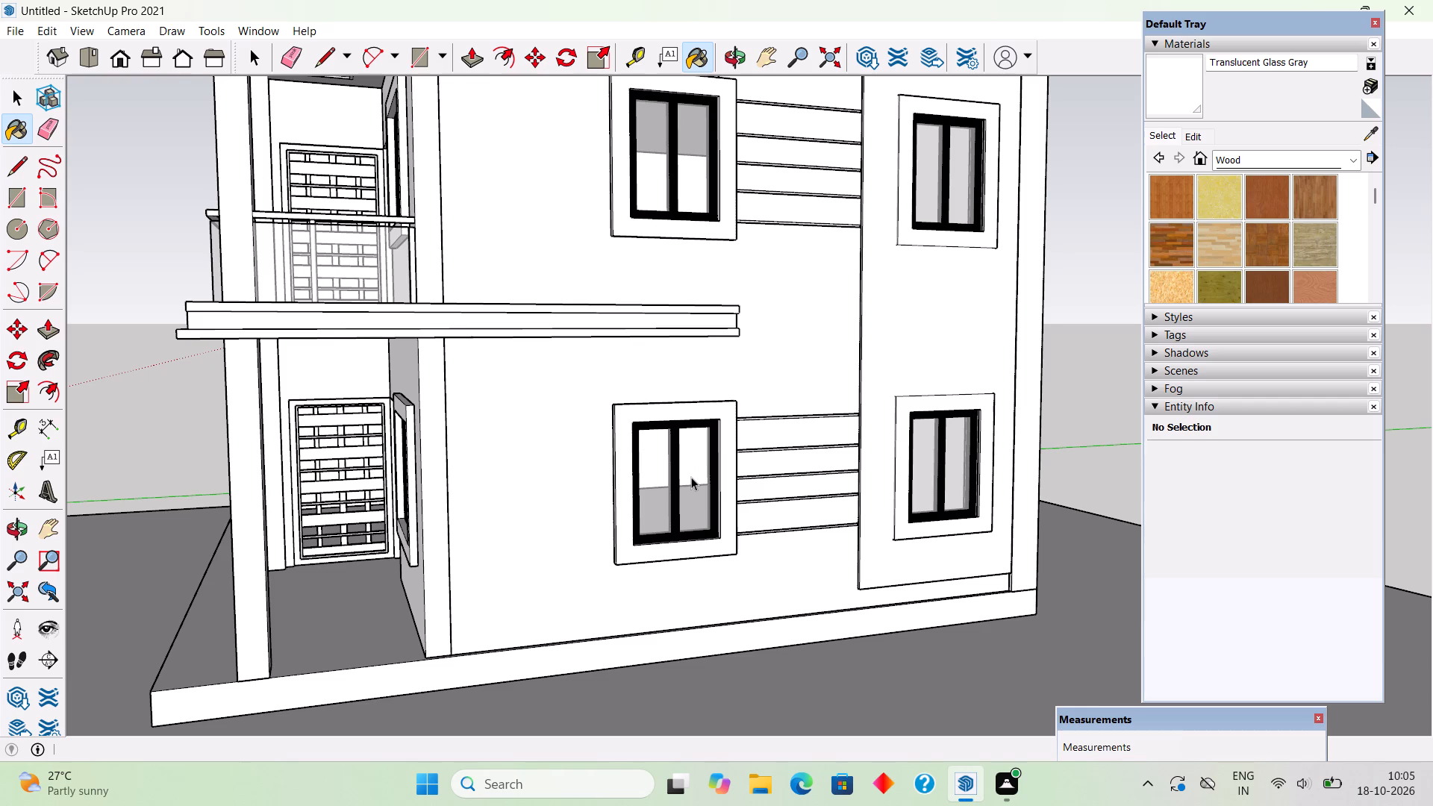
Open the ground-floor side window nearest the balcony for editing and select its whole outer surround.
scroll(691, 477, "down", 1)
middle_click_drag(885, 460, 1034, 411)
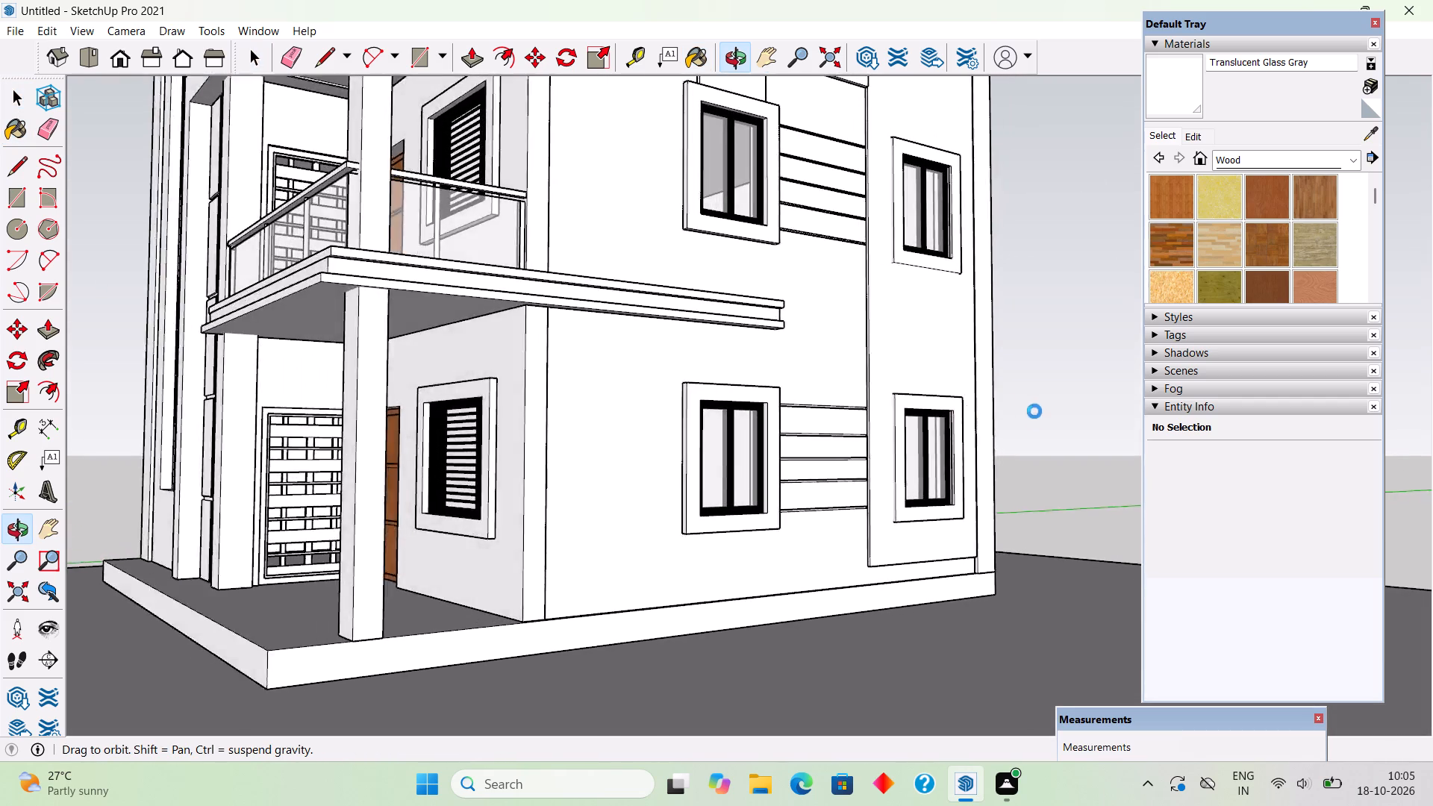
middle_click_drag(1034, 411, 947, 487)
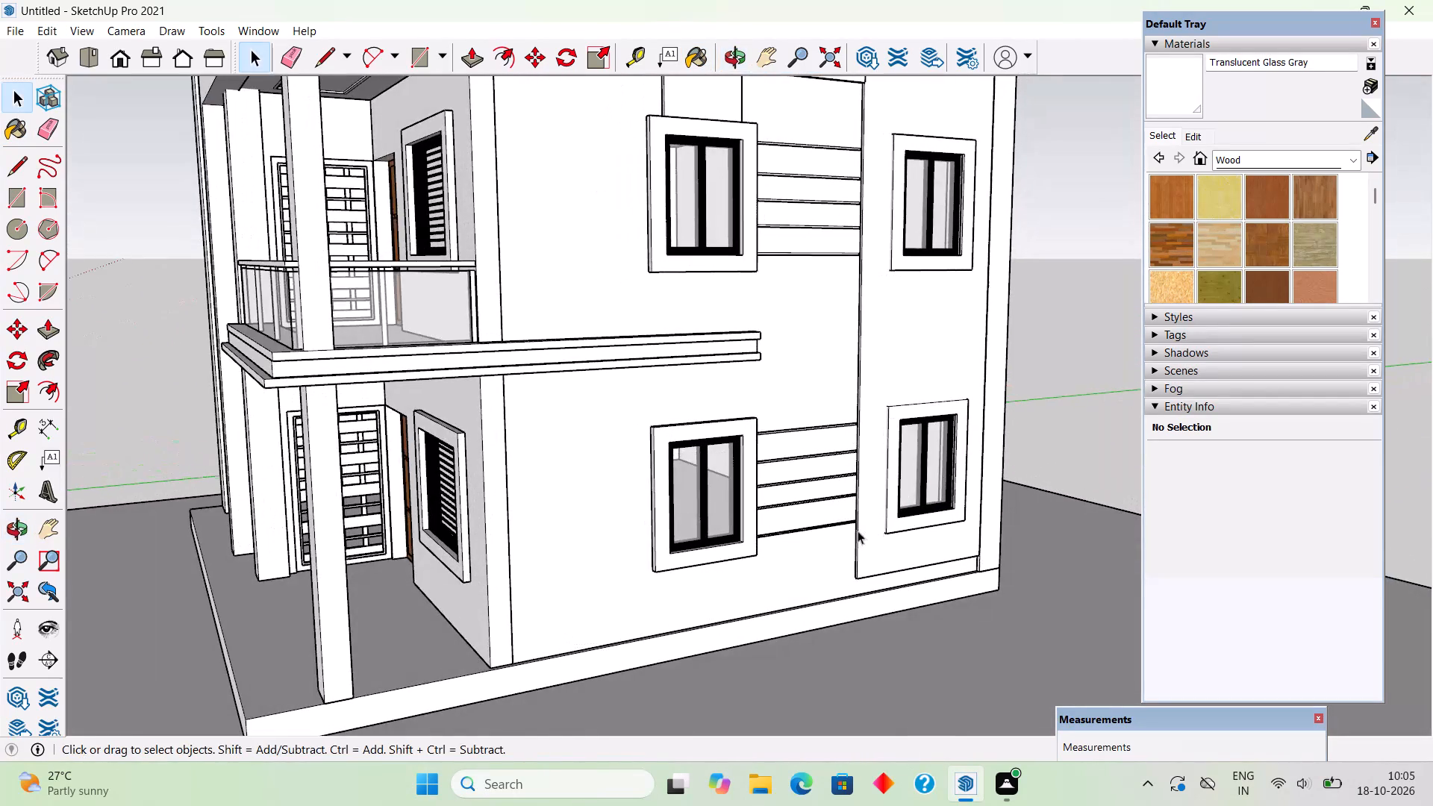
scroll(734, 544, "up", 4)
triple_click(758, 536)
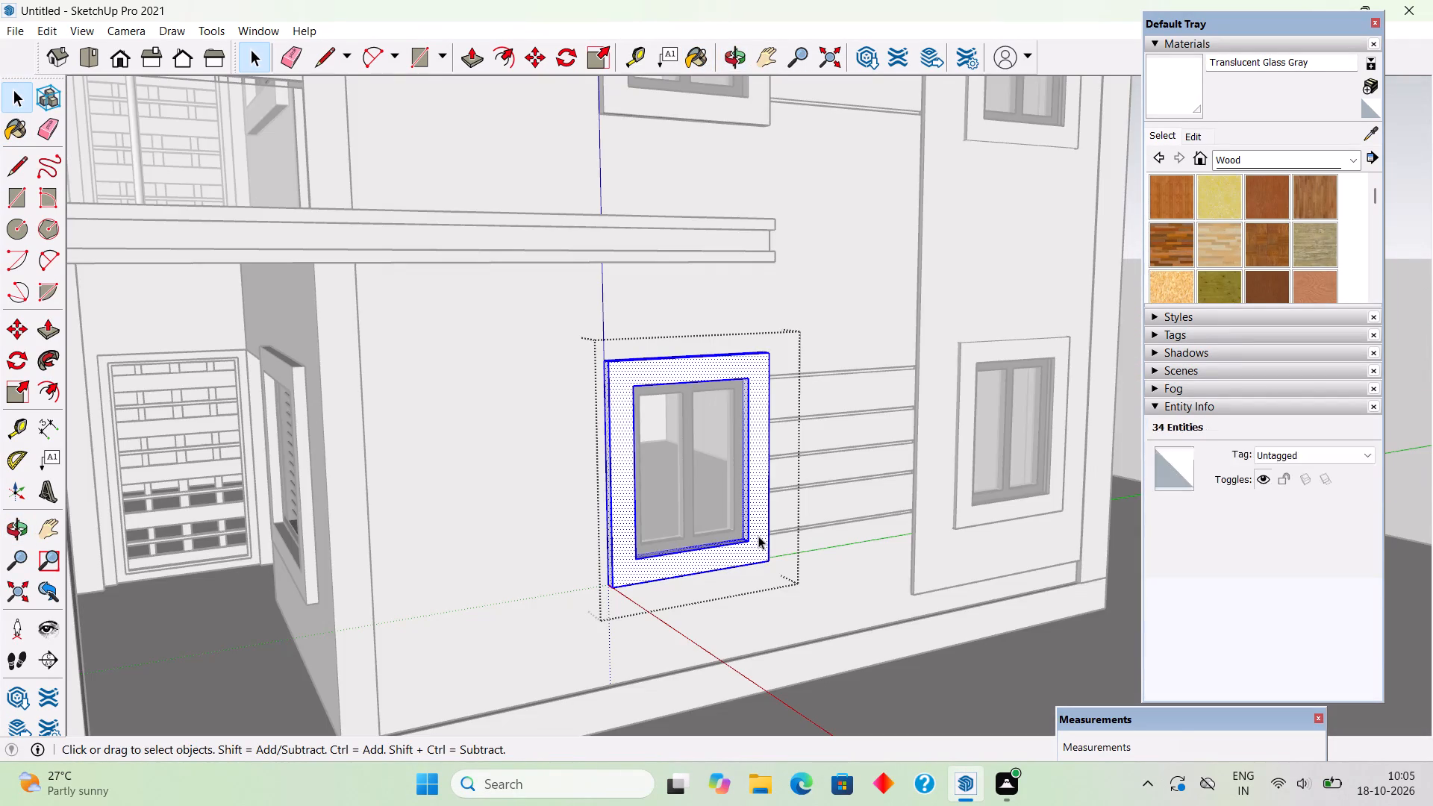
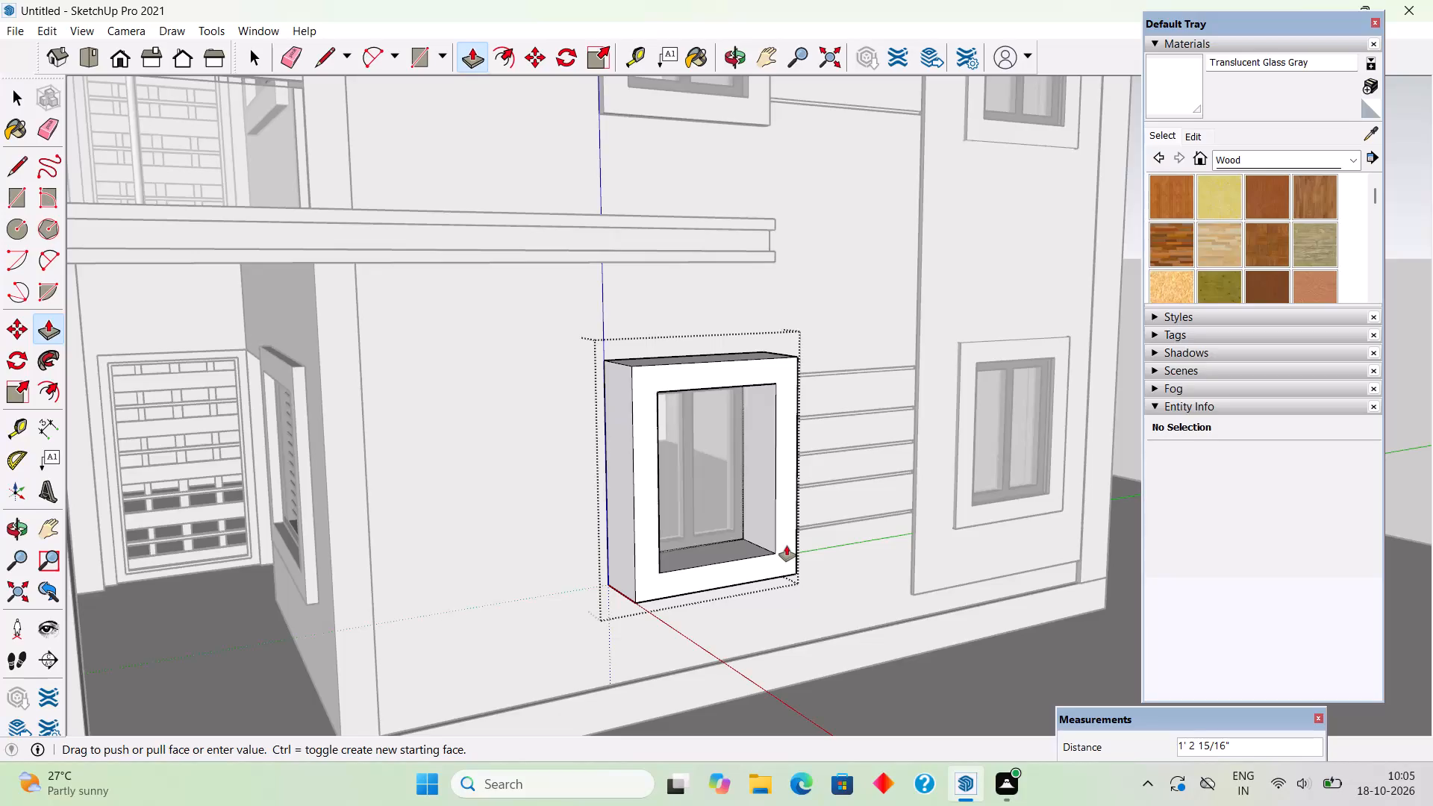
Push/Pull the outer surrounds of the ground-floor and upper side windows nearest the balcony outward by 3".
type("3\"")
key("Return")
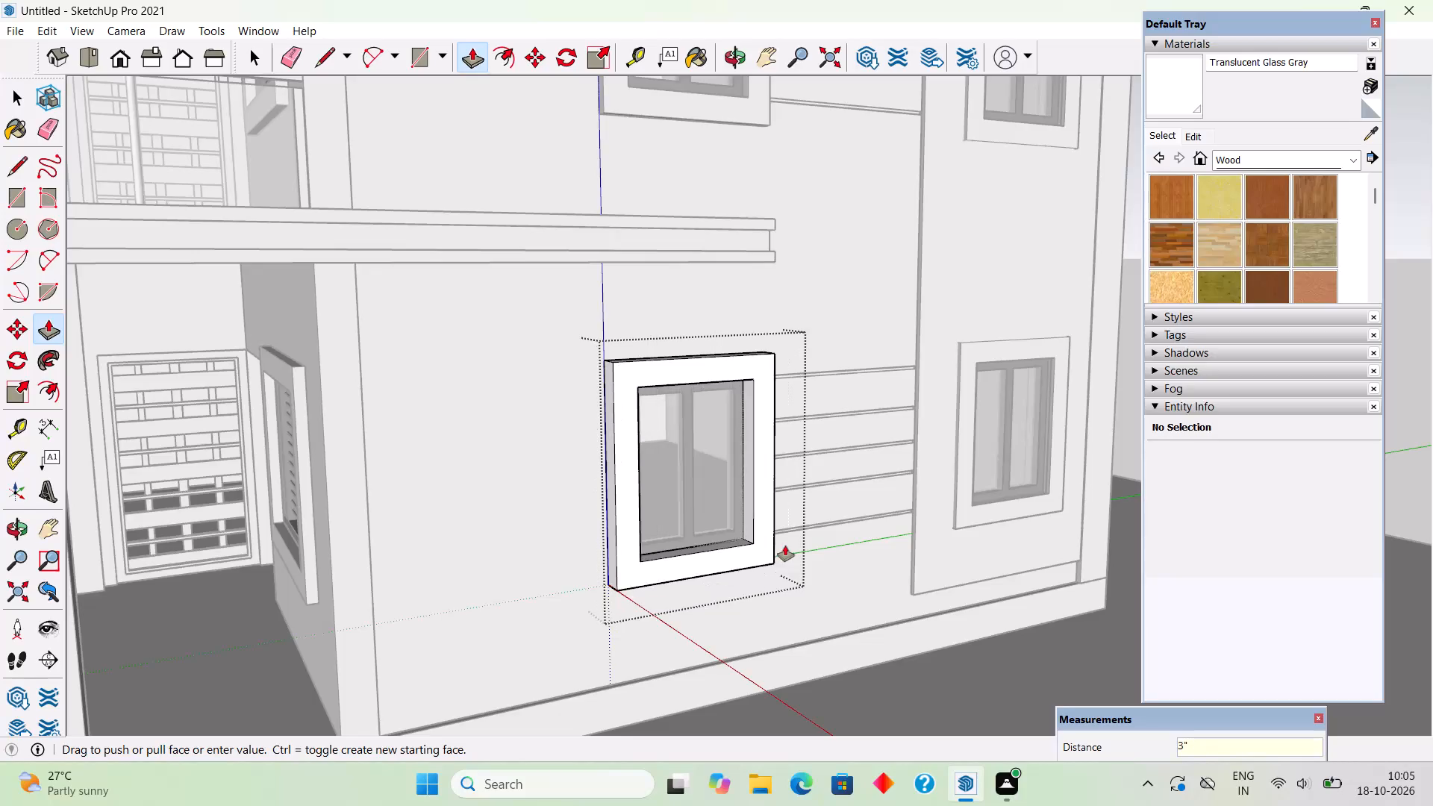
scroll(722, 519, "down", 4)
key("space")
triple_click(702, 243)
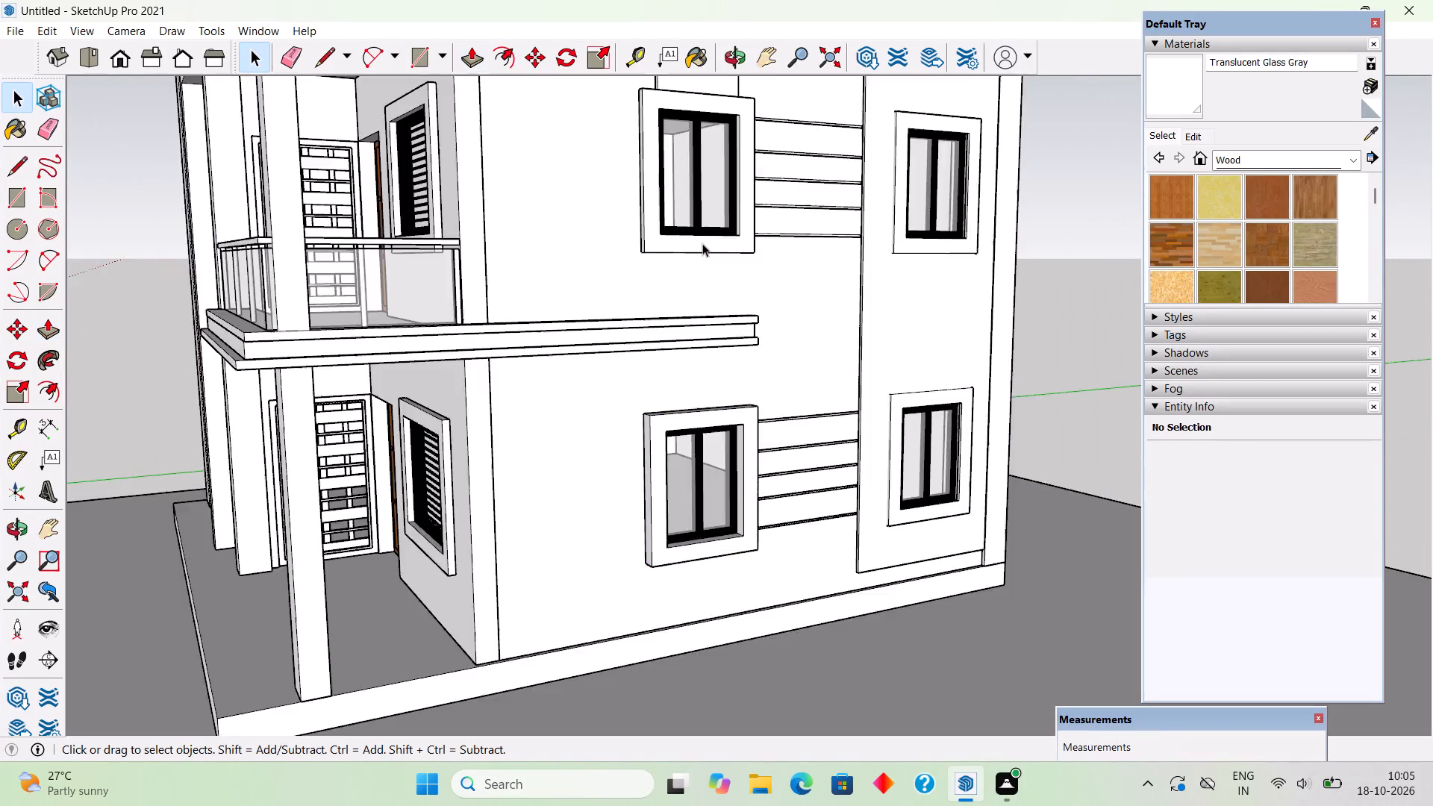
key("p")
left_click(702, 243)
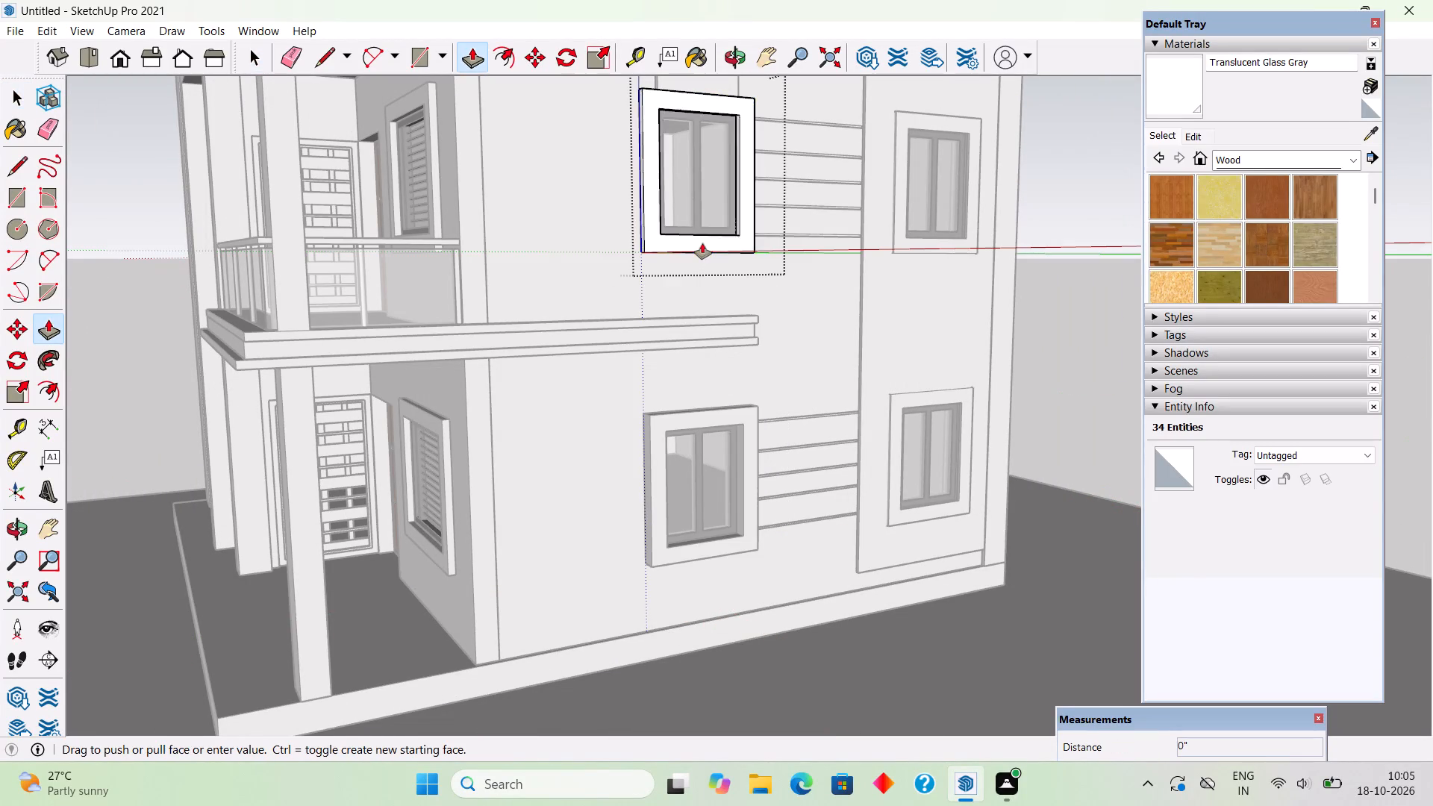
type("3\"")
key("Return")
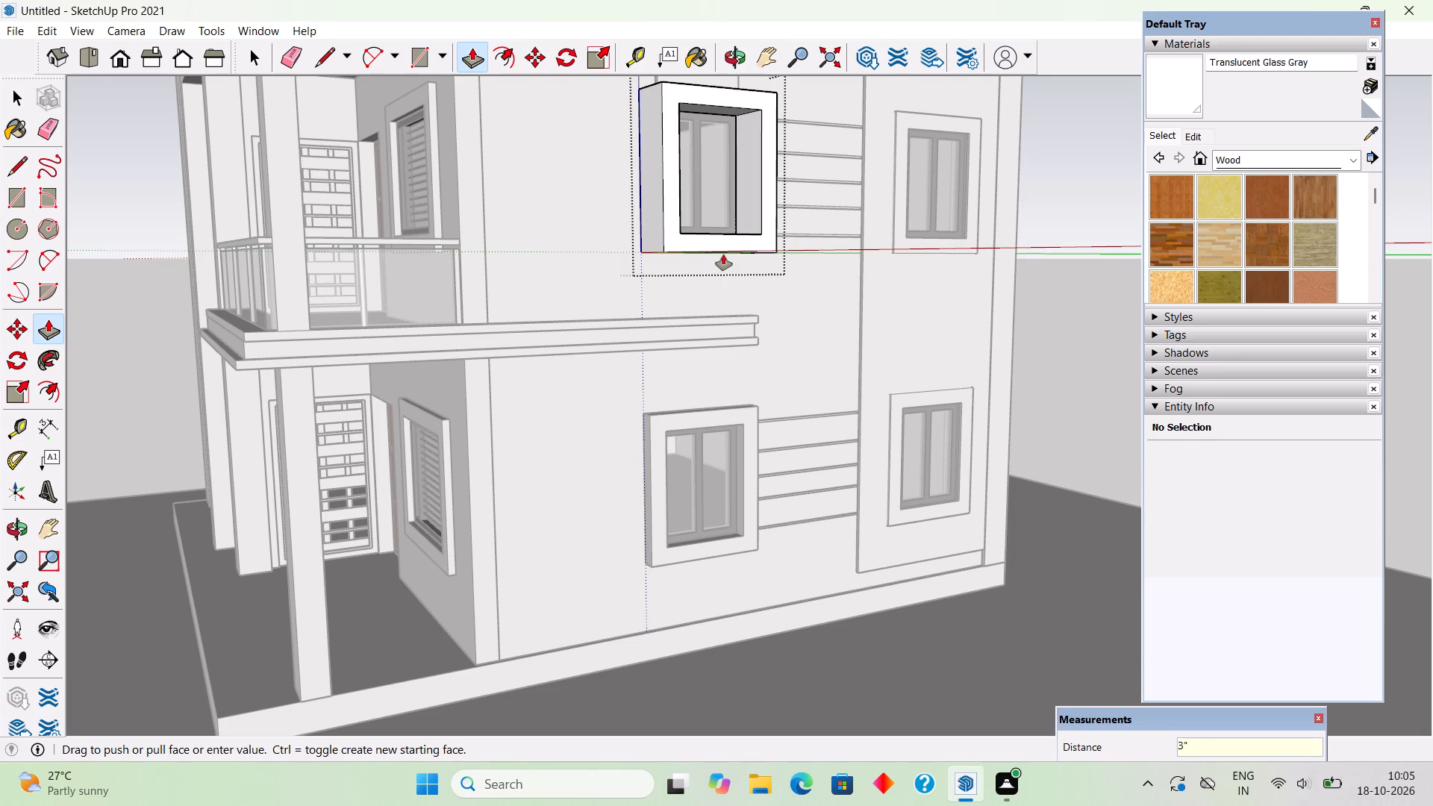
key("space")
Push/Pull the outer surrounds of the upper and ground-floor side windows farthest from the balcony outward by 3".
triple_click(901, 233)
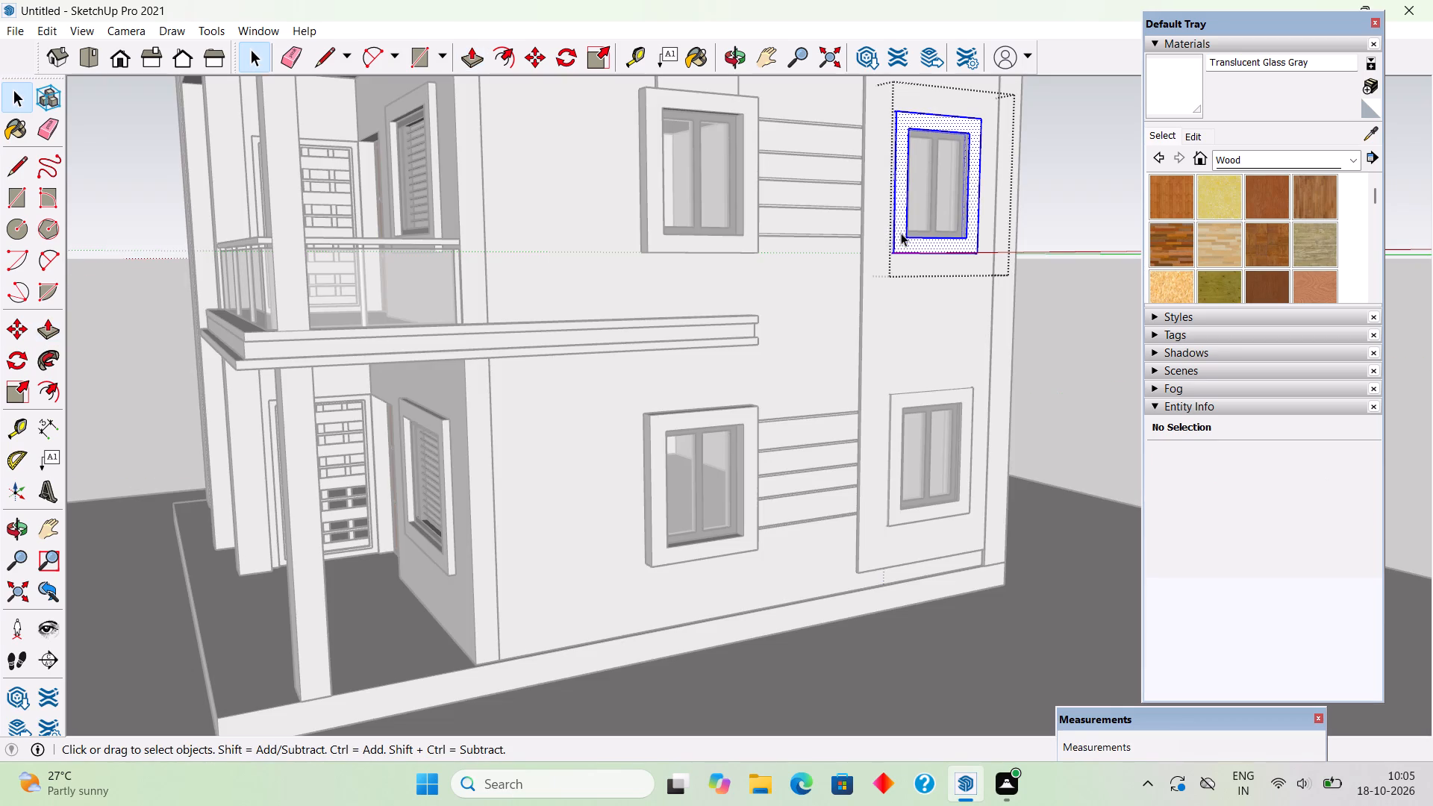
key("p")
left_click(901, 233)
type("3\"")
key("Return")
key("space")
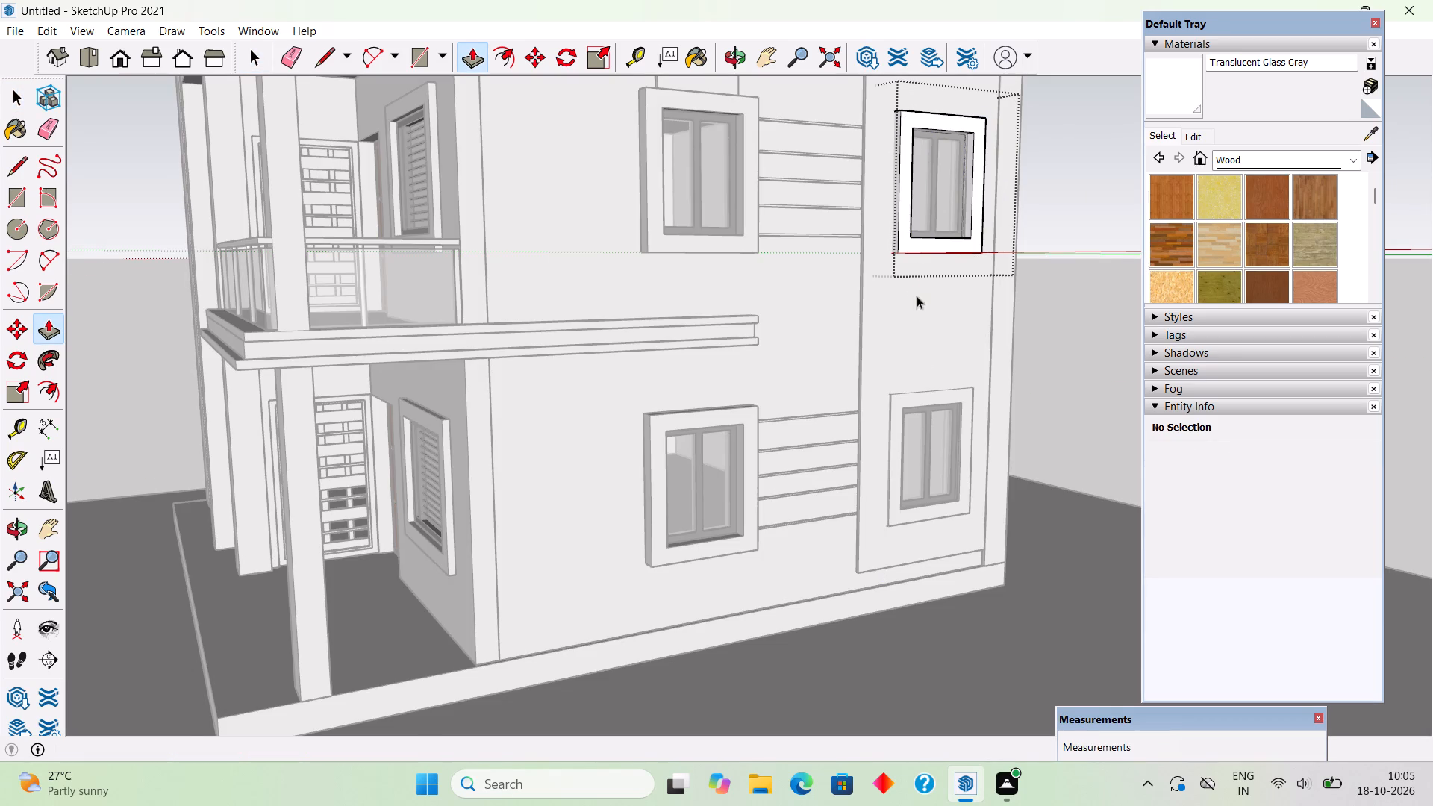
triple_click(915, 399)
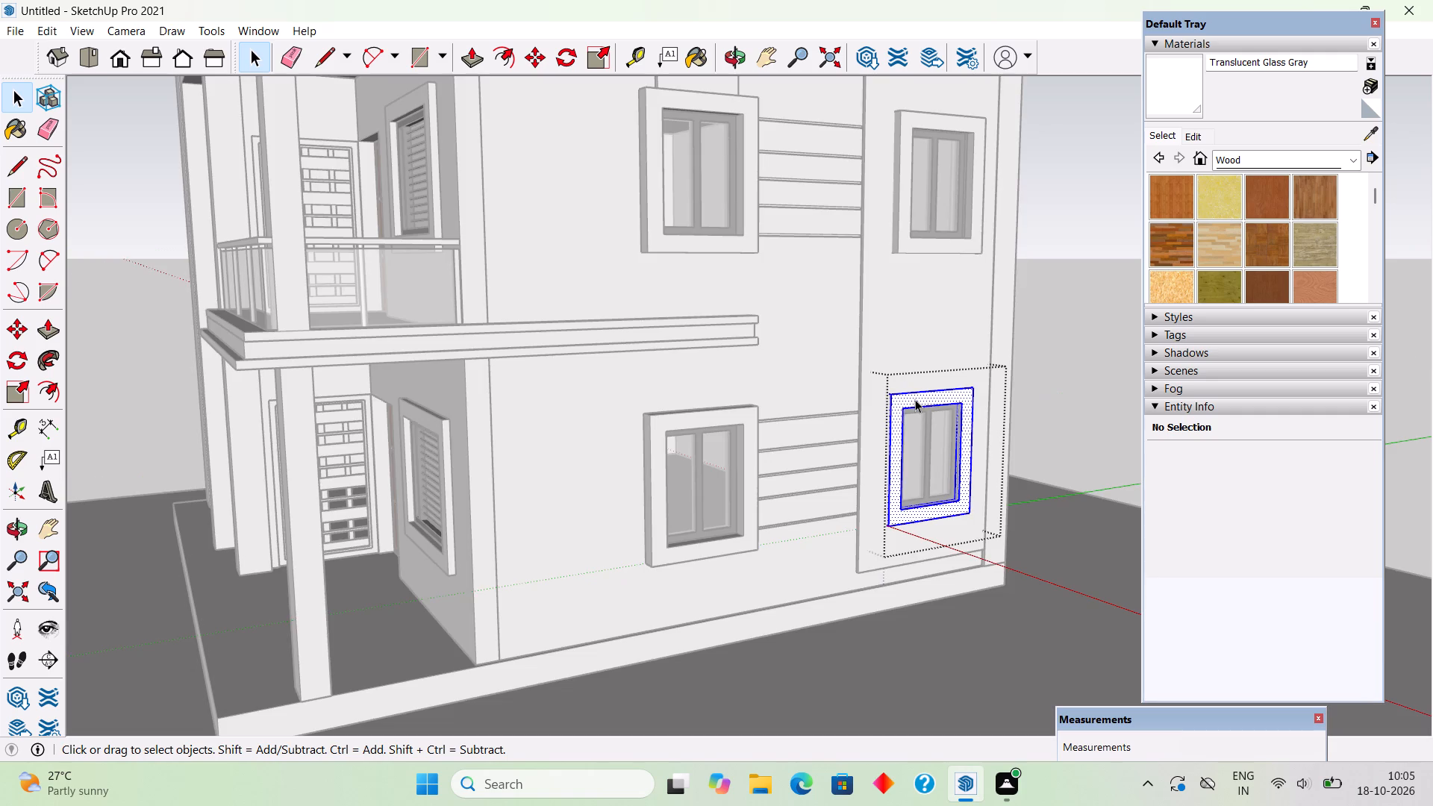
key("p")
left_click(915, 399)
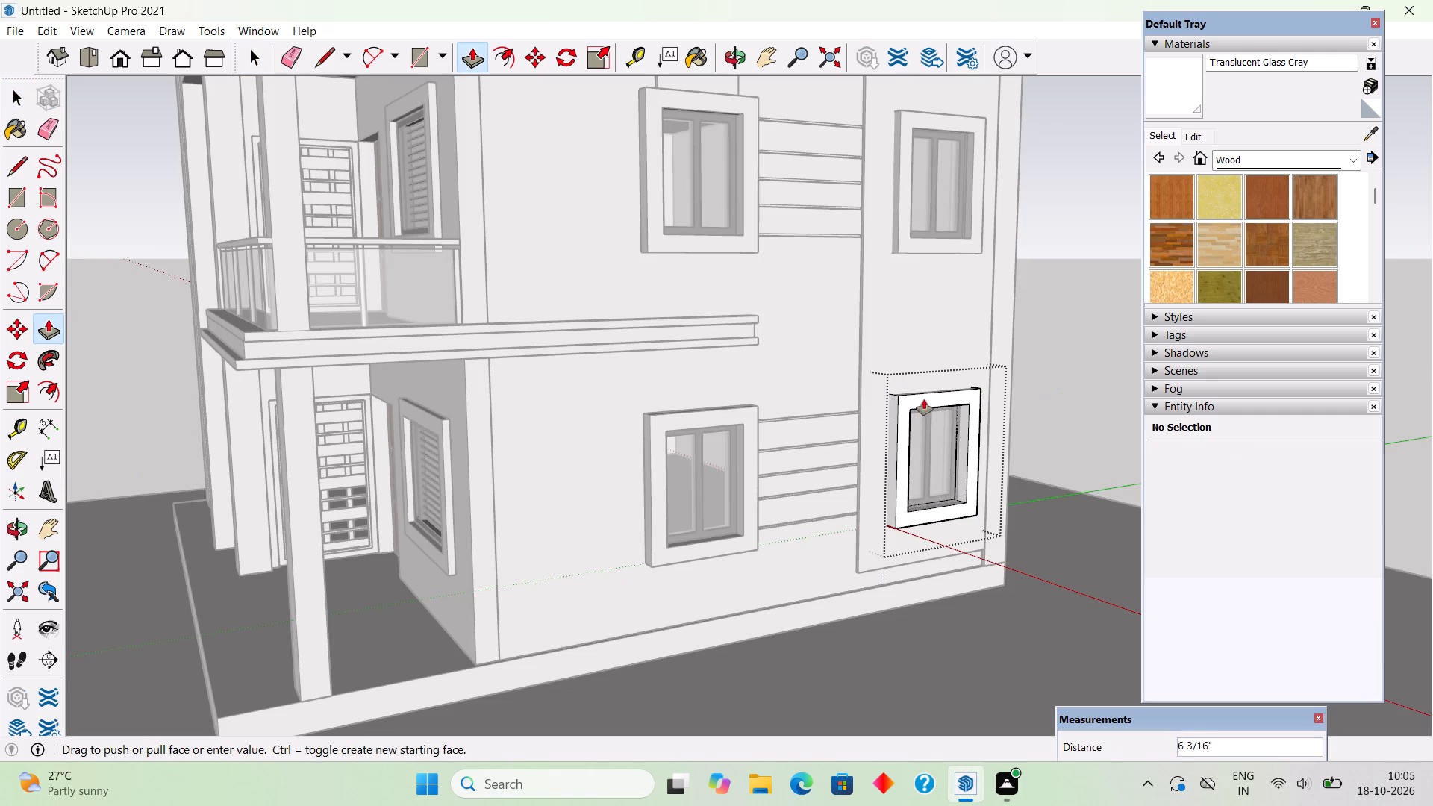
type("3\"")
key("Return")
key("space")
left_click(1033, 346)
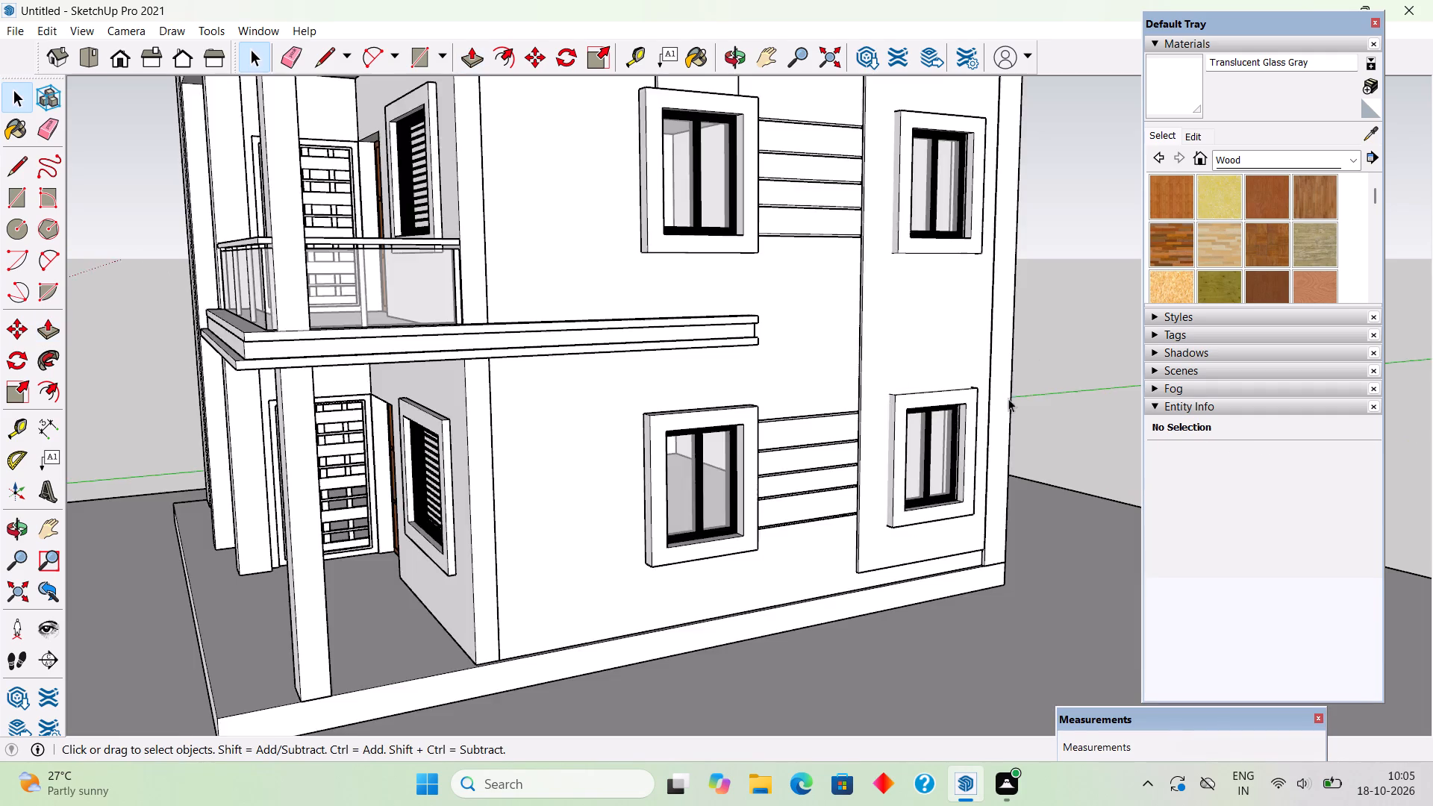
Draw a 4' 6" by 3' 6" glass rectangle inside the frame of the ground-floor louvred window beside the door and group it.
middle_click_drag(965, 437, 1011, 450)
scroll(1011, 450, "down", 3)
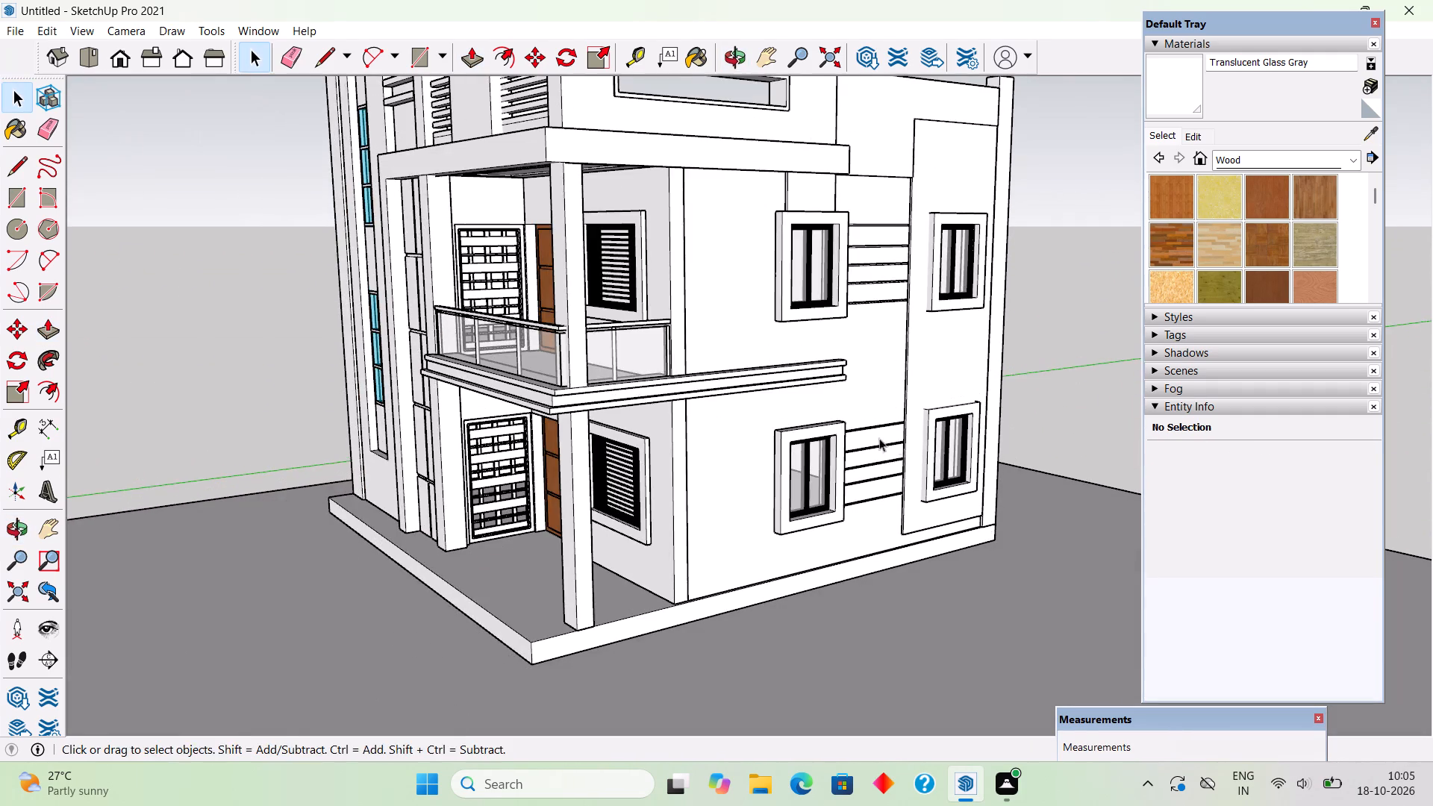
middle_click_drag(807, 425, 969, 440)
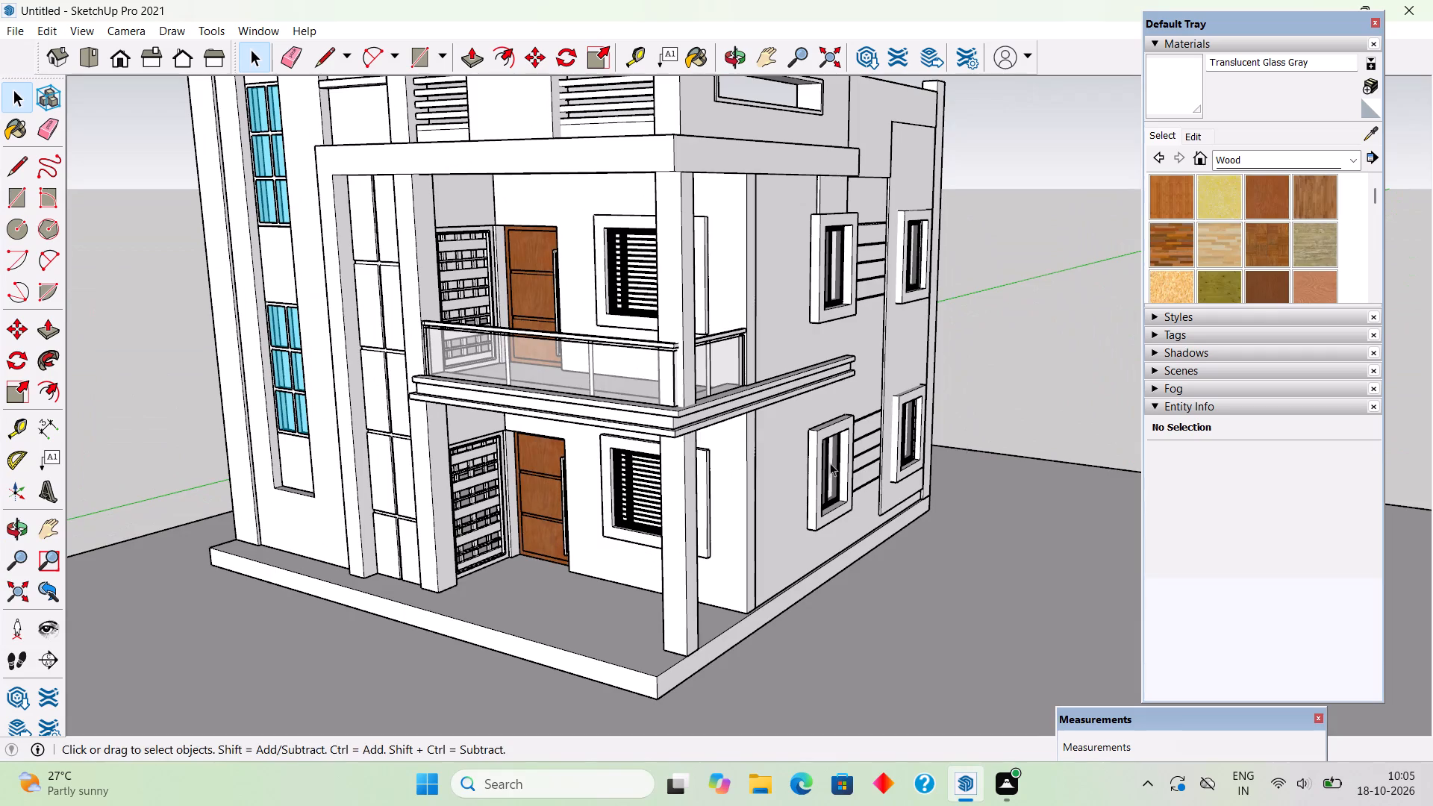
middle_click_drag(746, 466, 983, 410)
scroll(763, 516, "up", 6)
middle_click_drag(811, 495, 855, 440)
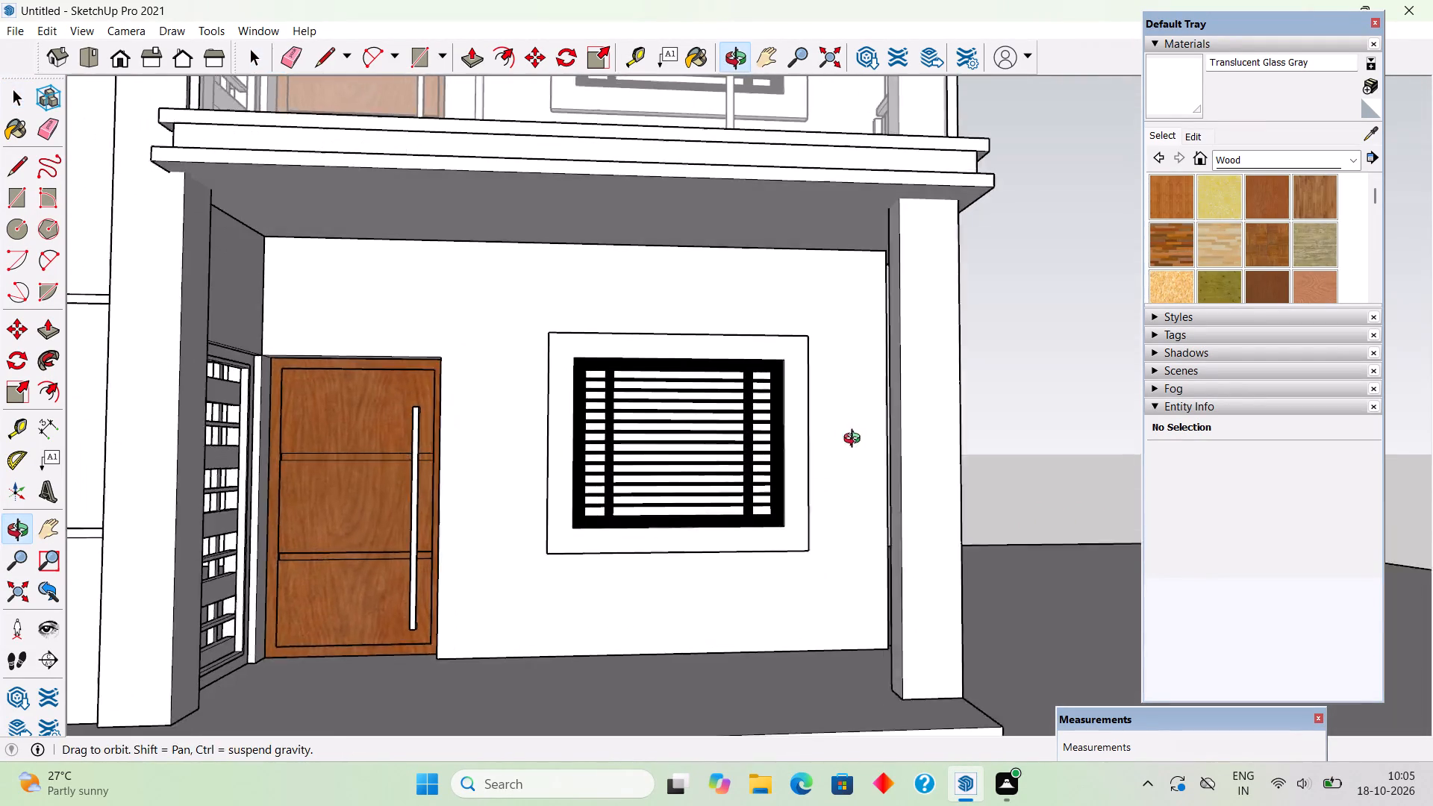
middle_click_drag(855, 440, 858, 433)
scroll(652, 299, "up", 6)
key("r")
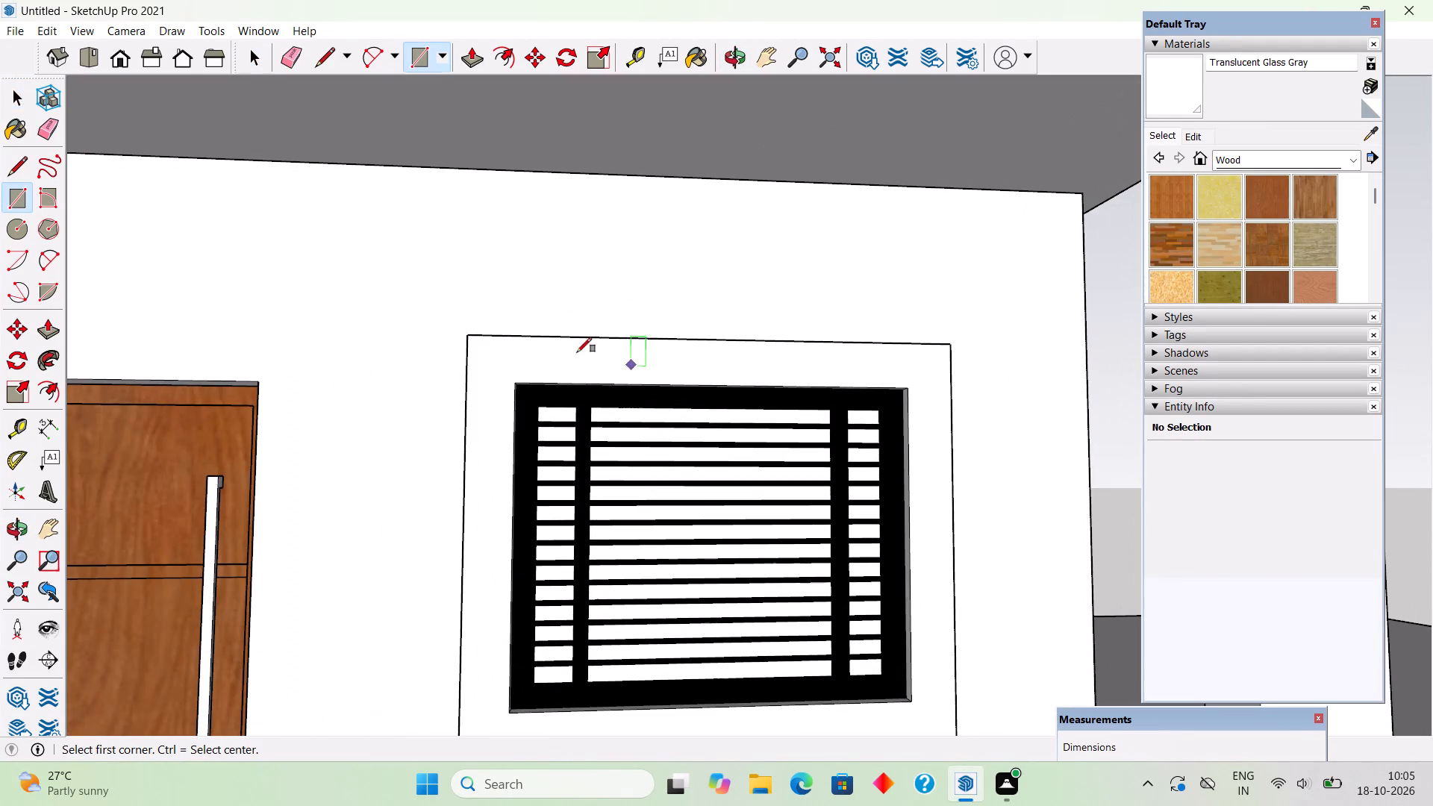
left_click_drag(534, 402, 543, 405)
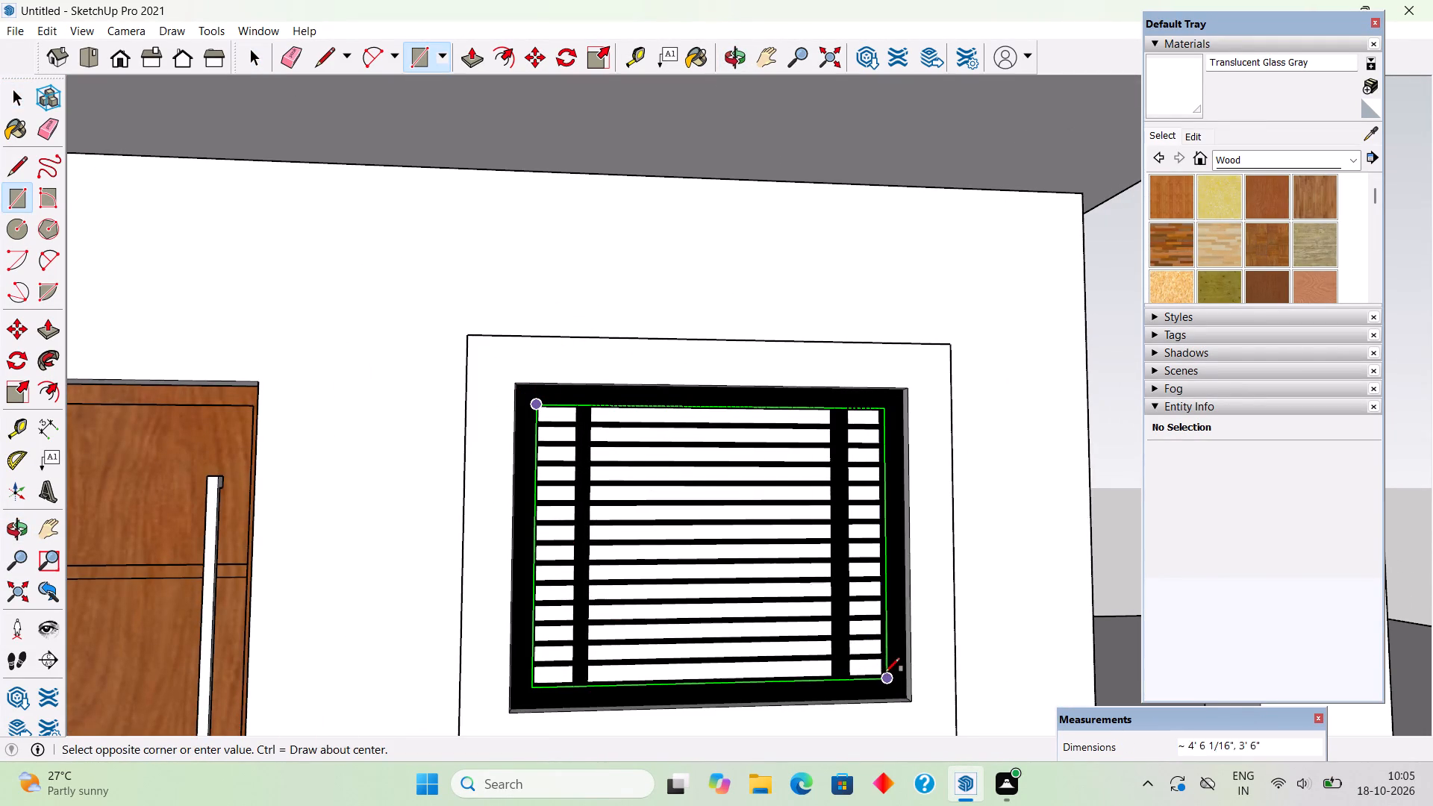
left_click(878, 683)
key("space")
triple_click(754, 607)
right_click(754, 607)
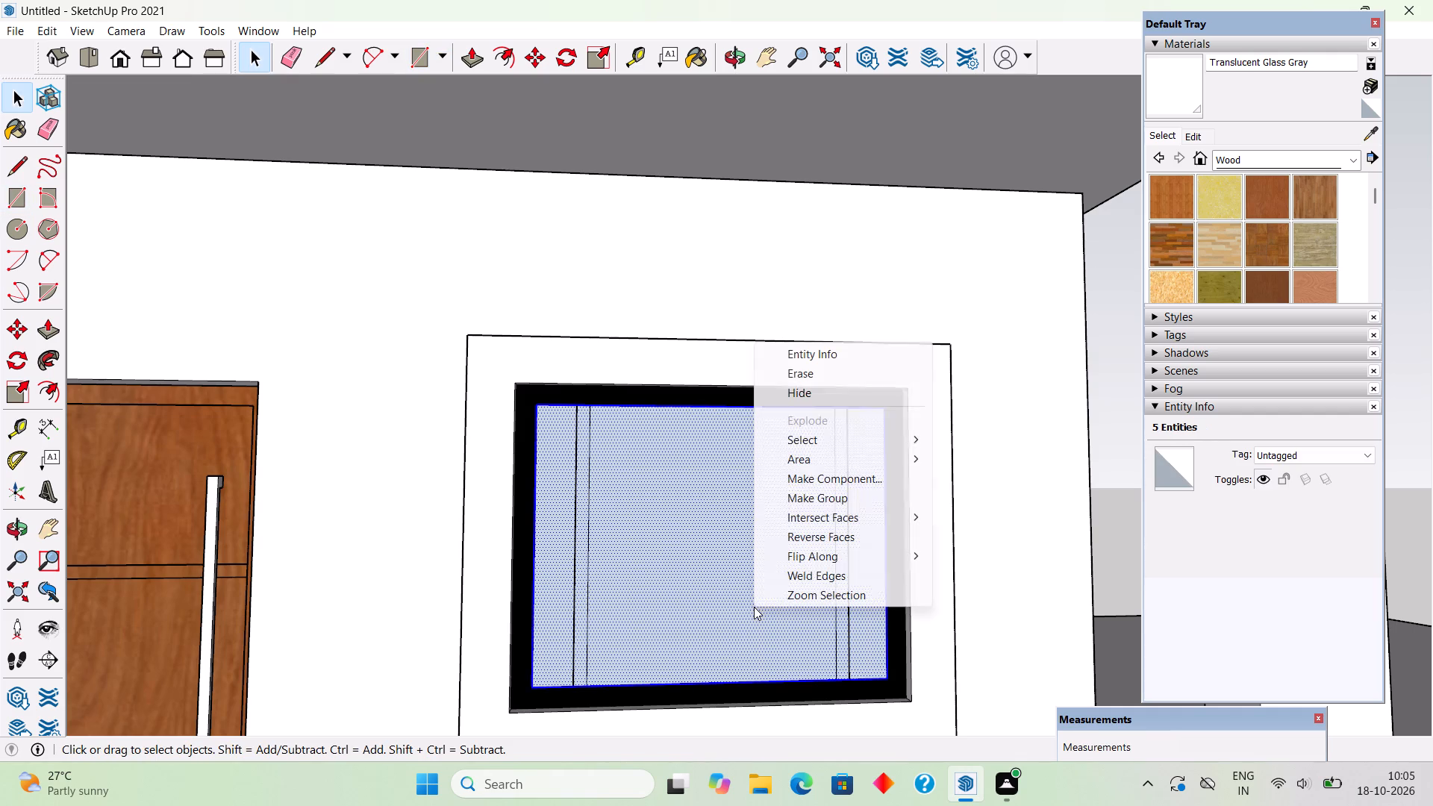
left_click(814, 490)
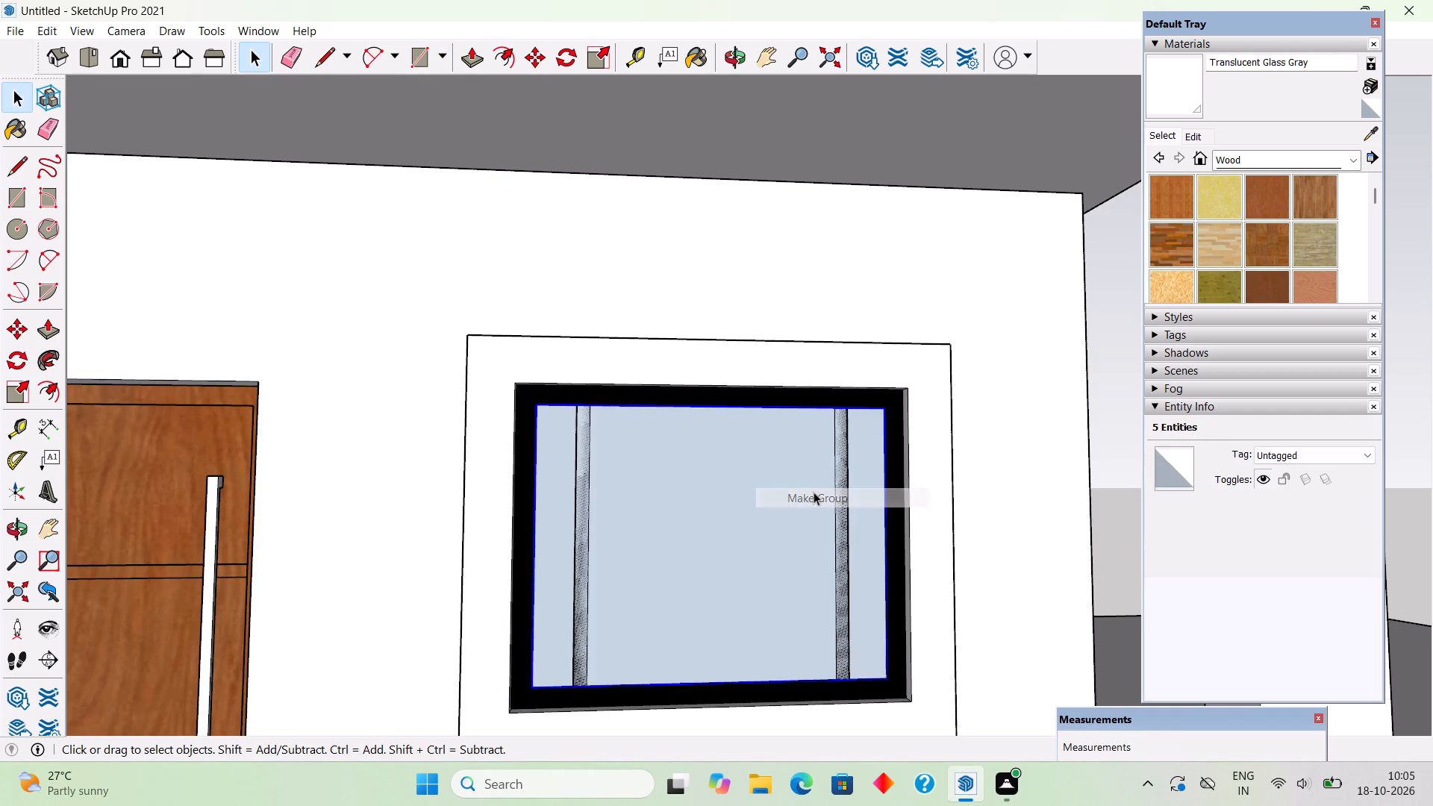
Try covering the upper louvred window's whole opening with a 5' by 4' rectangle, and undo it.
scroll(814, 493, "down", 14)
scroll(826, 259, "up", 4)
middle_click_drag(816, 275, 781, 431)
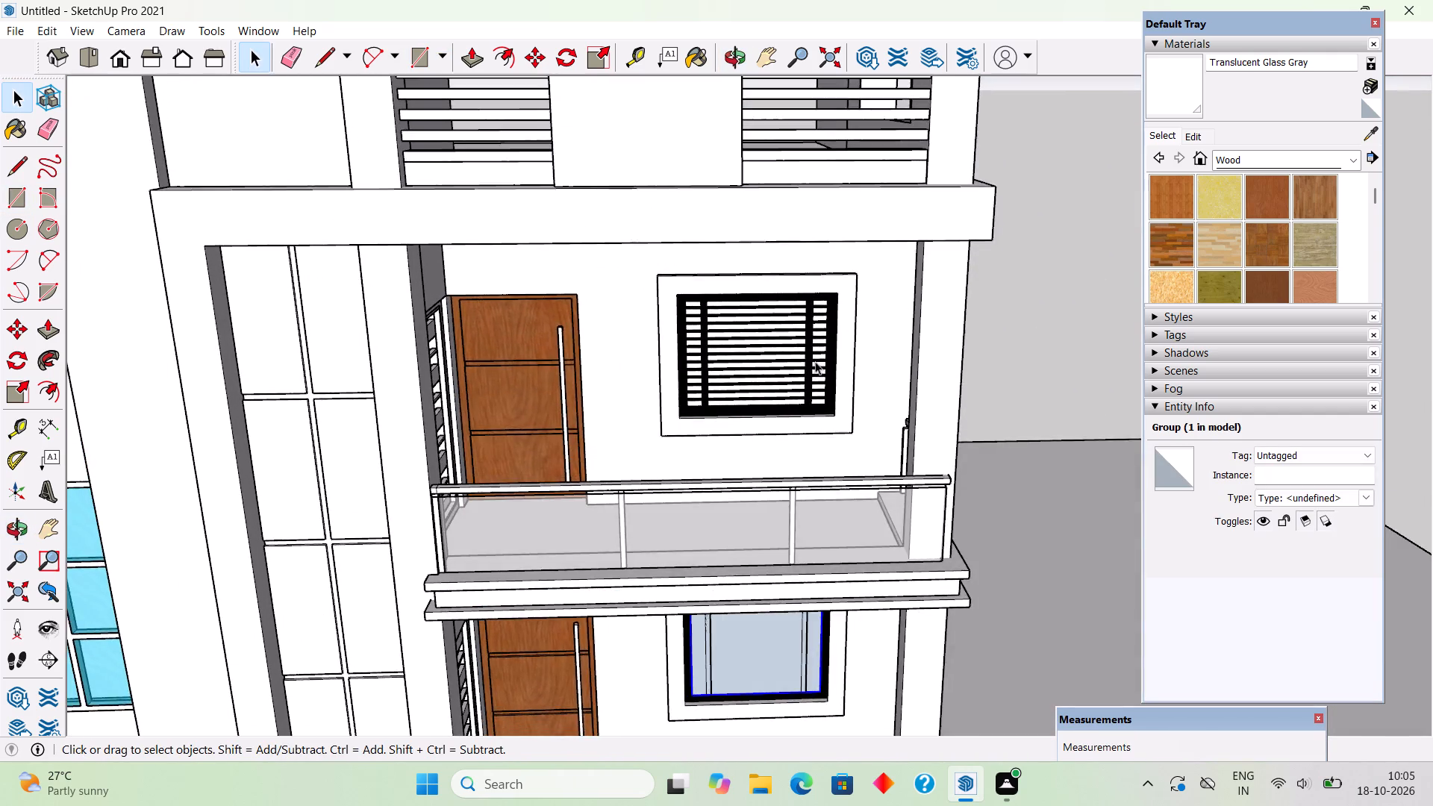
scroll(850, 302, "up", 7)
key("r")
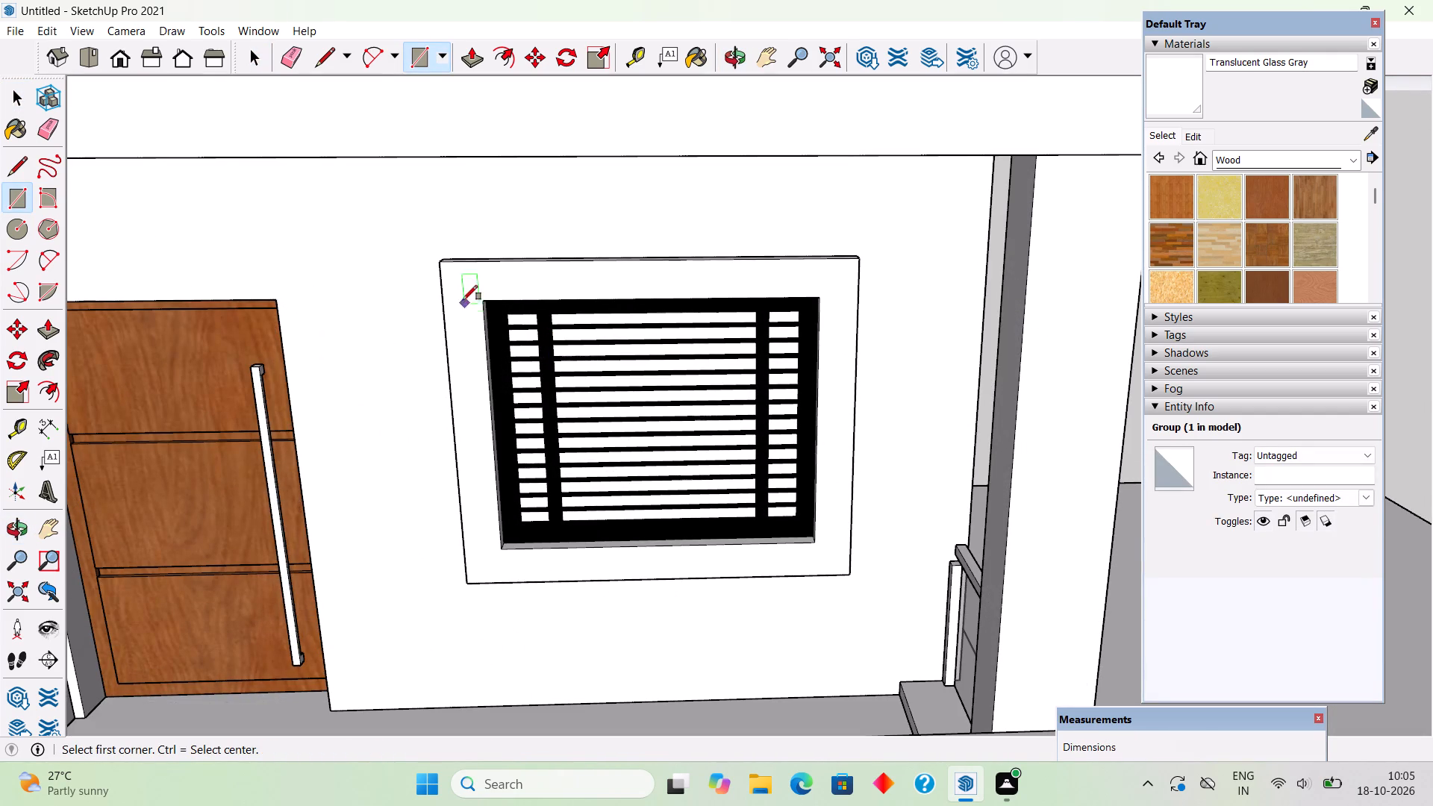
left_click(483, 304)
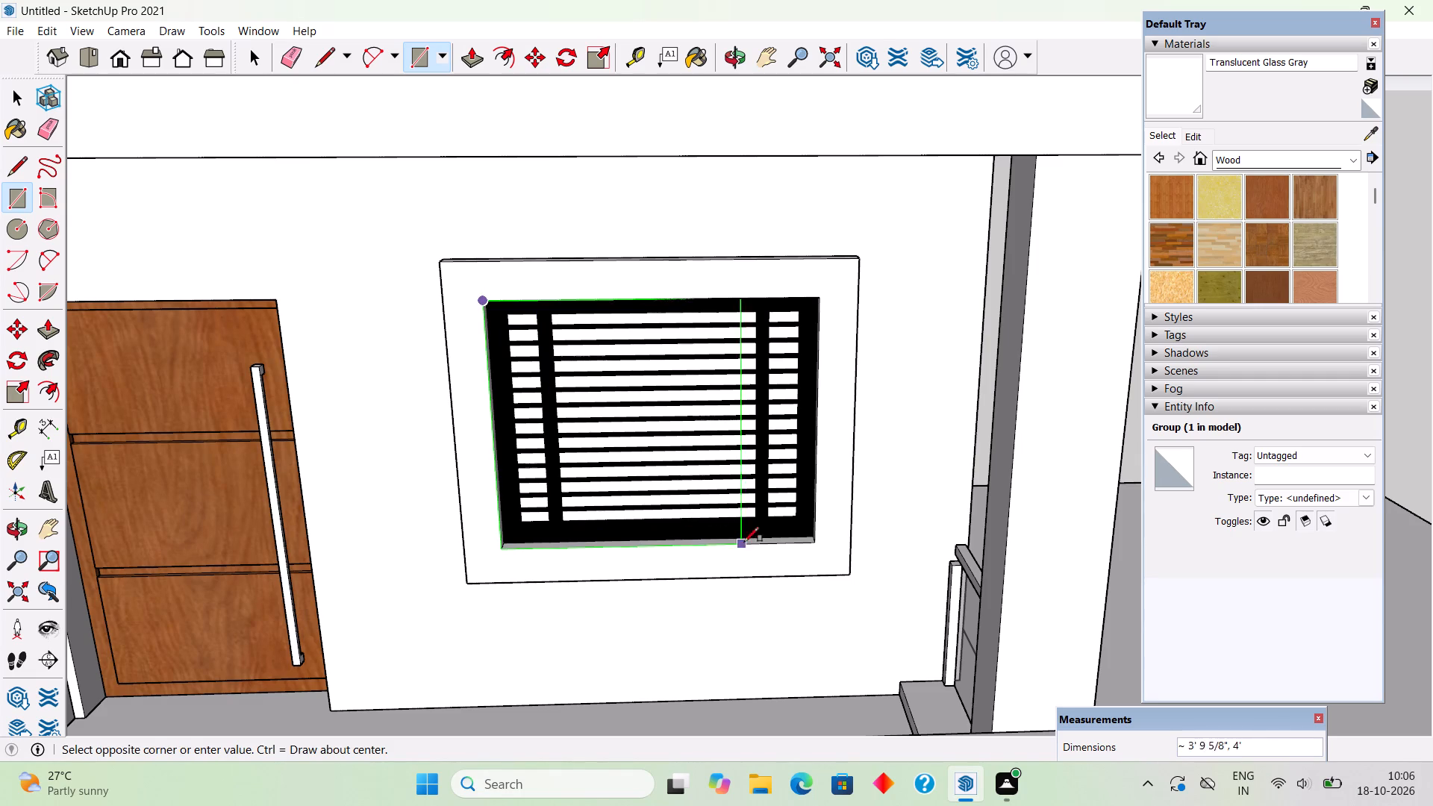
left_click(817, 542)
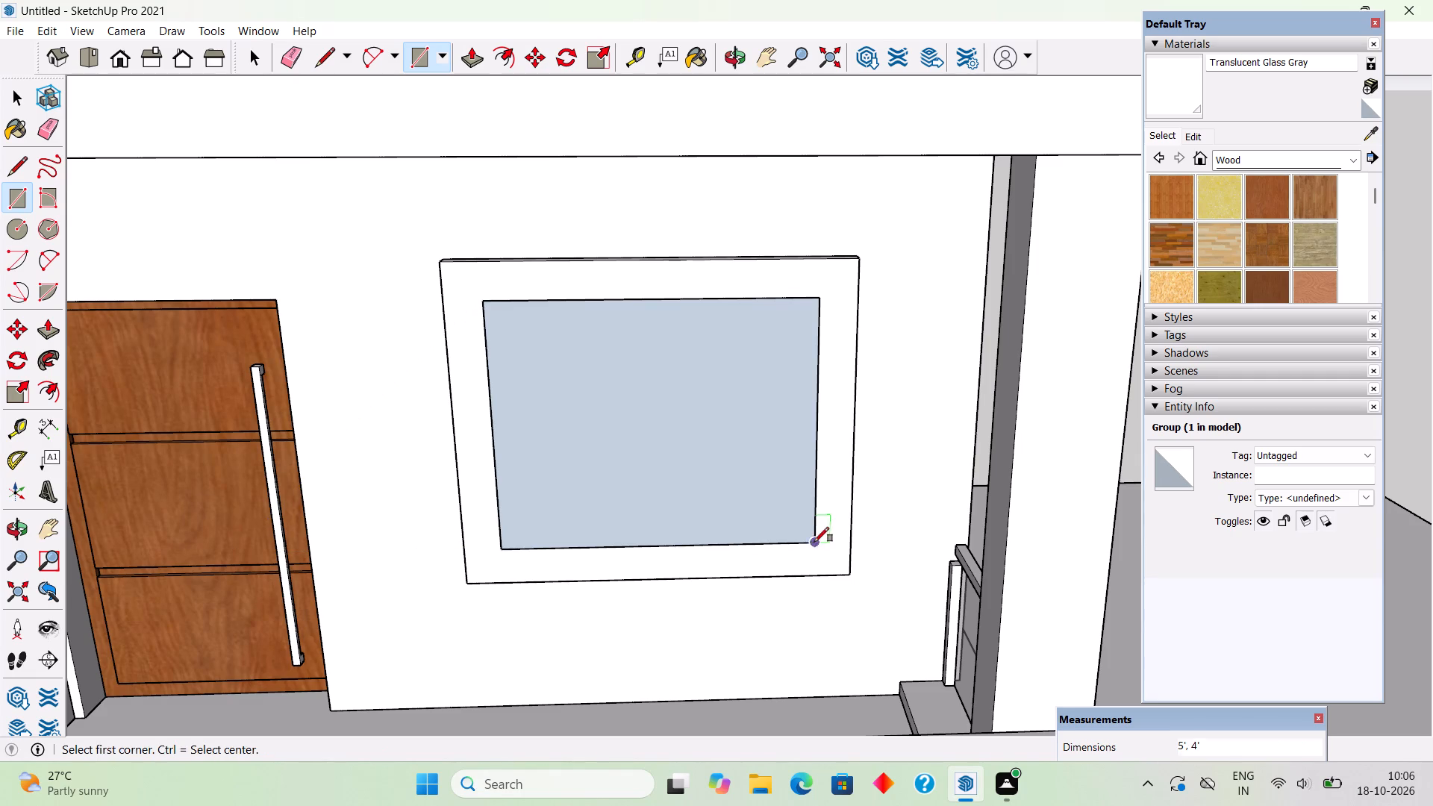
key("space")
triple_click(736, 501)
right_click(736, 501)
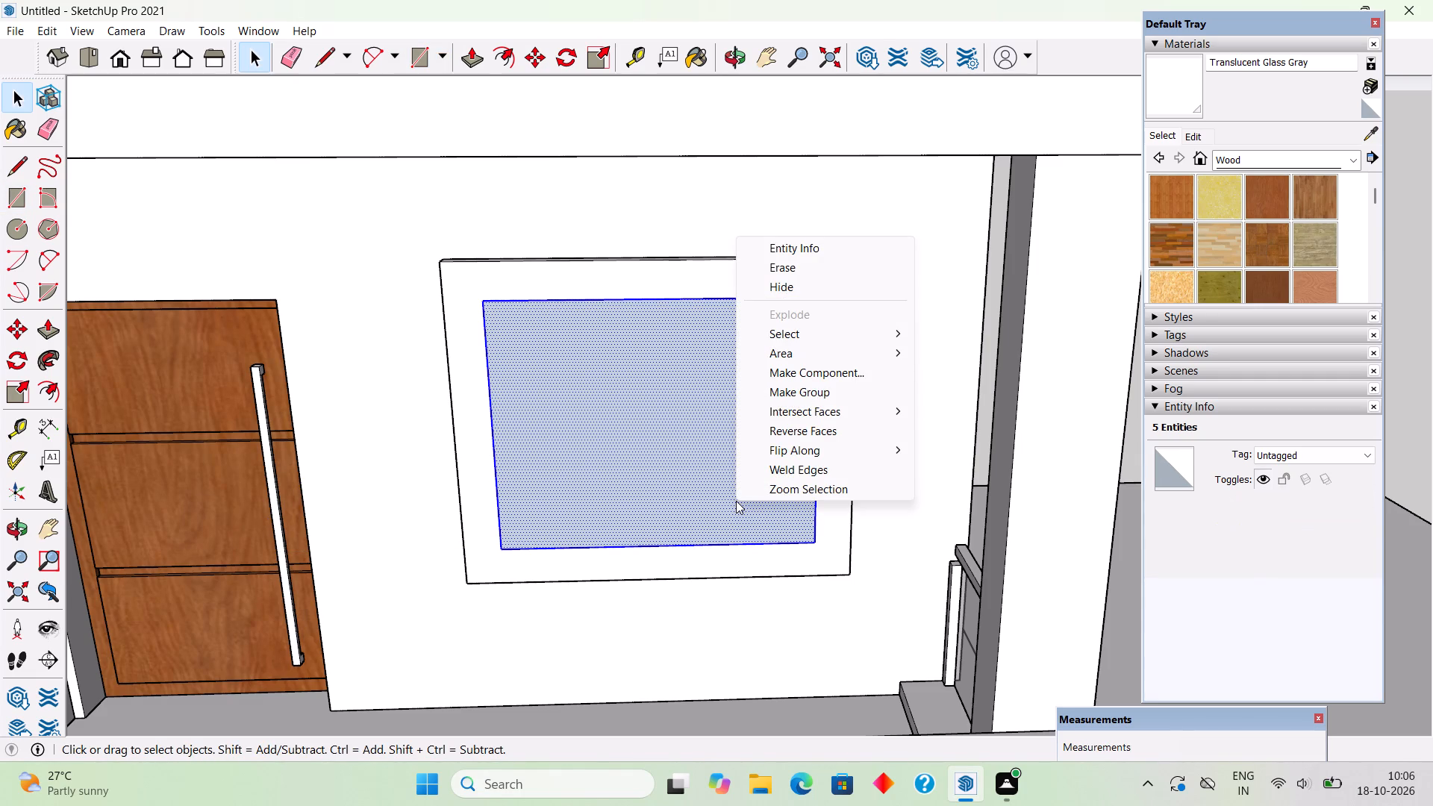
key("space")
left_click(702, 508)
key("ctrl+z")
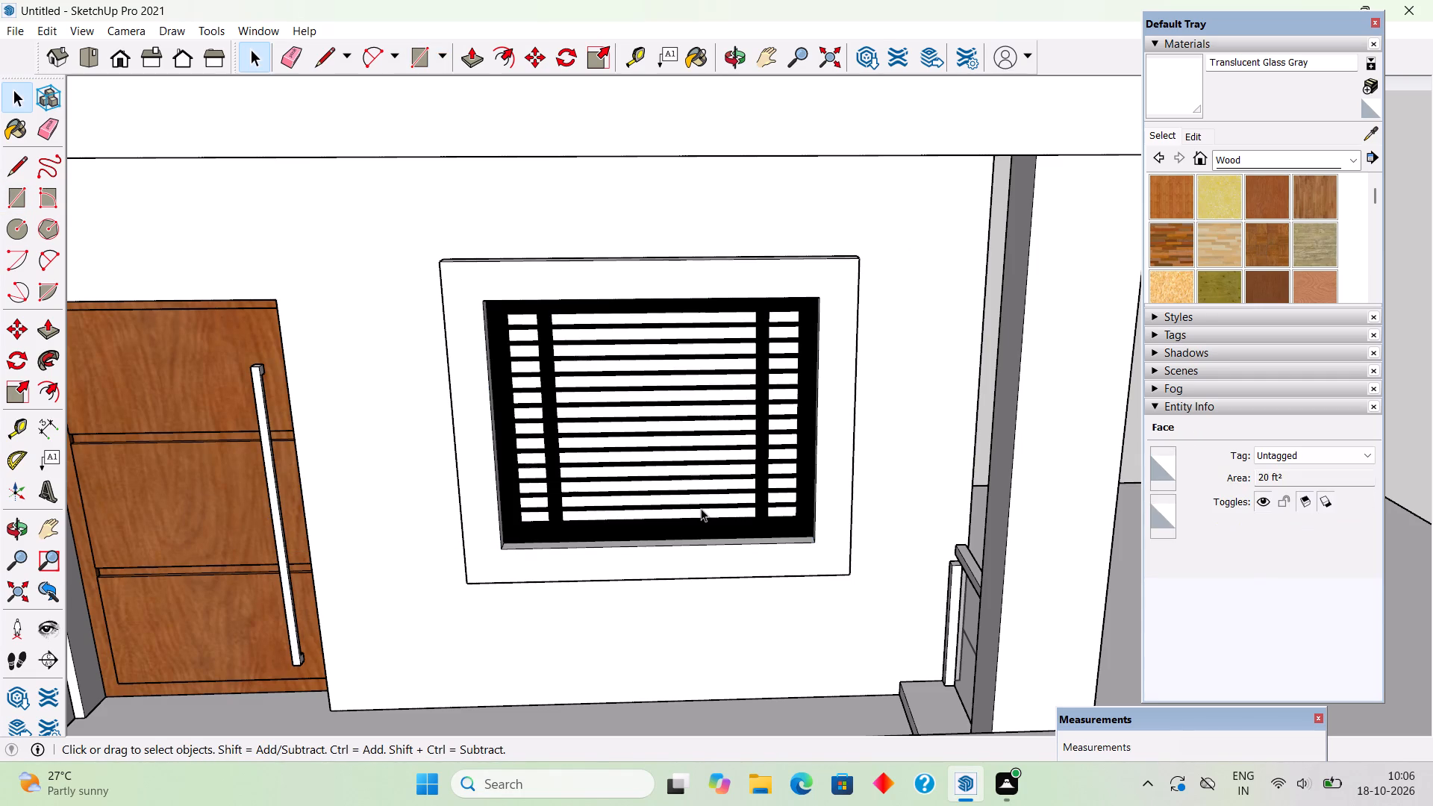
Draw a 4' 6" by 3' 6" glass rectangle inside the frame of the upper louvred balcony window and group it.
scroll(559, 357, "up", 3)
middle_click_drag(552, 311, 545, 232)
key("r")
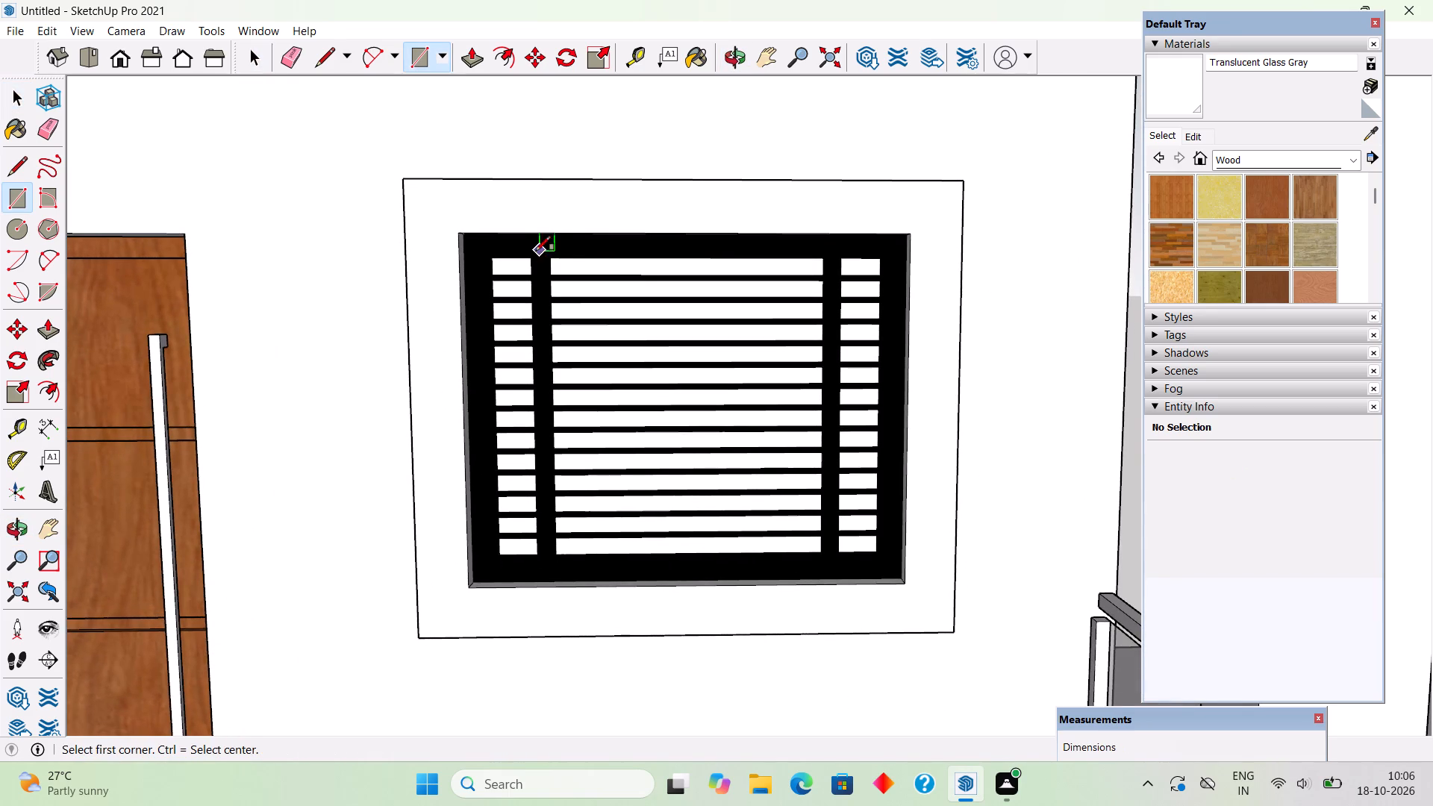
left_click(492, 260)
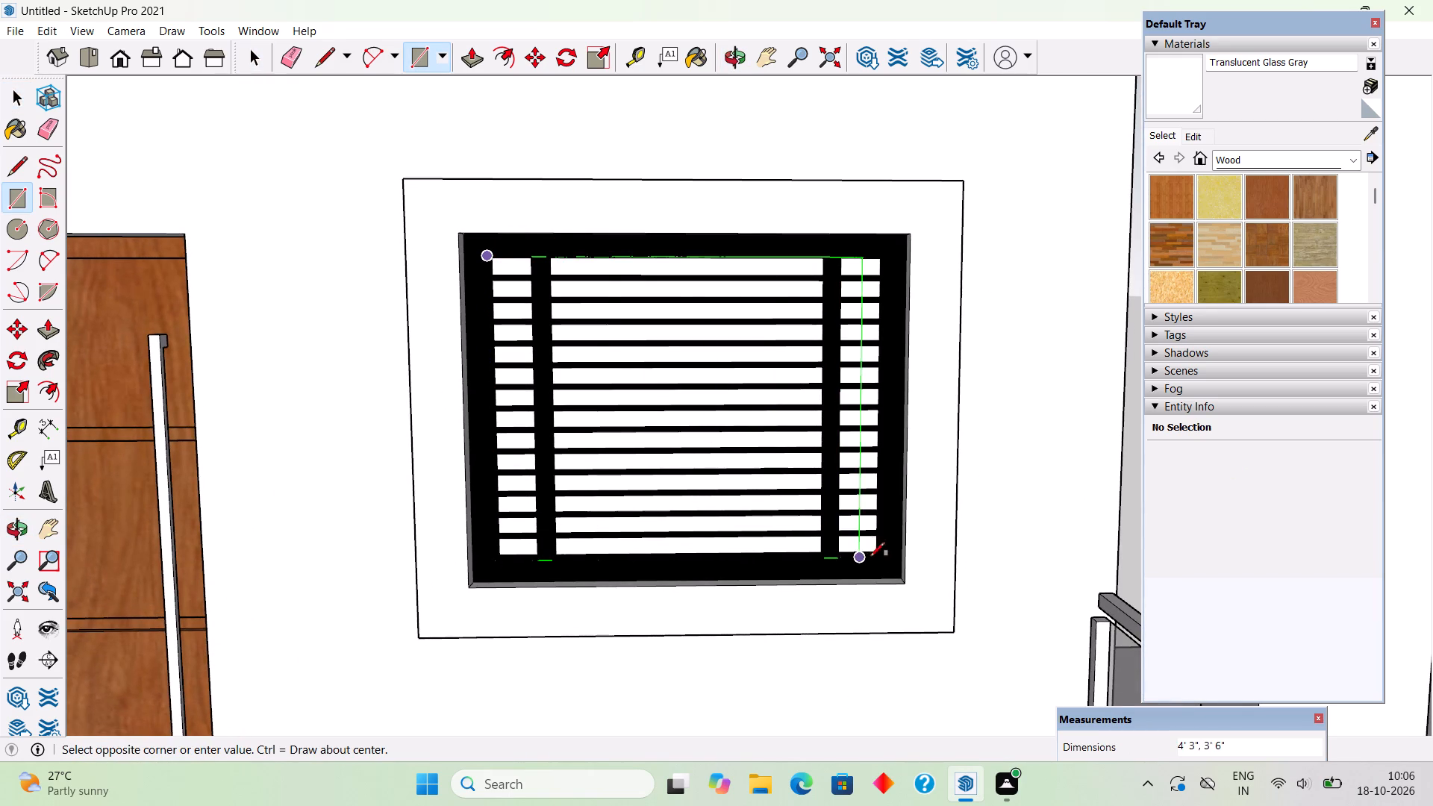
left_click(875, 552)
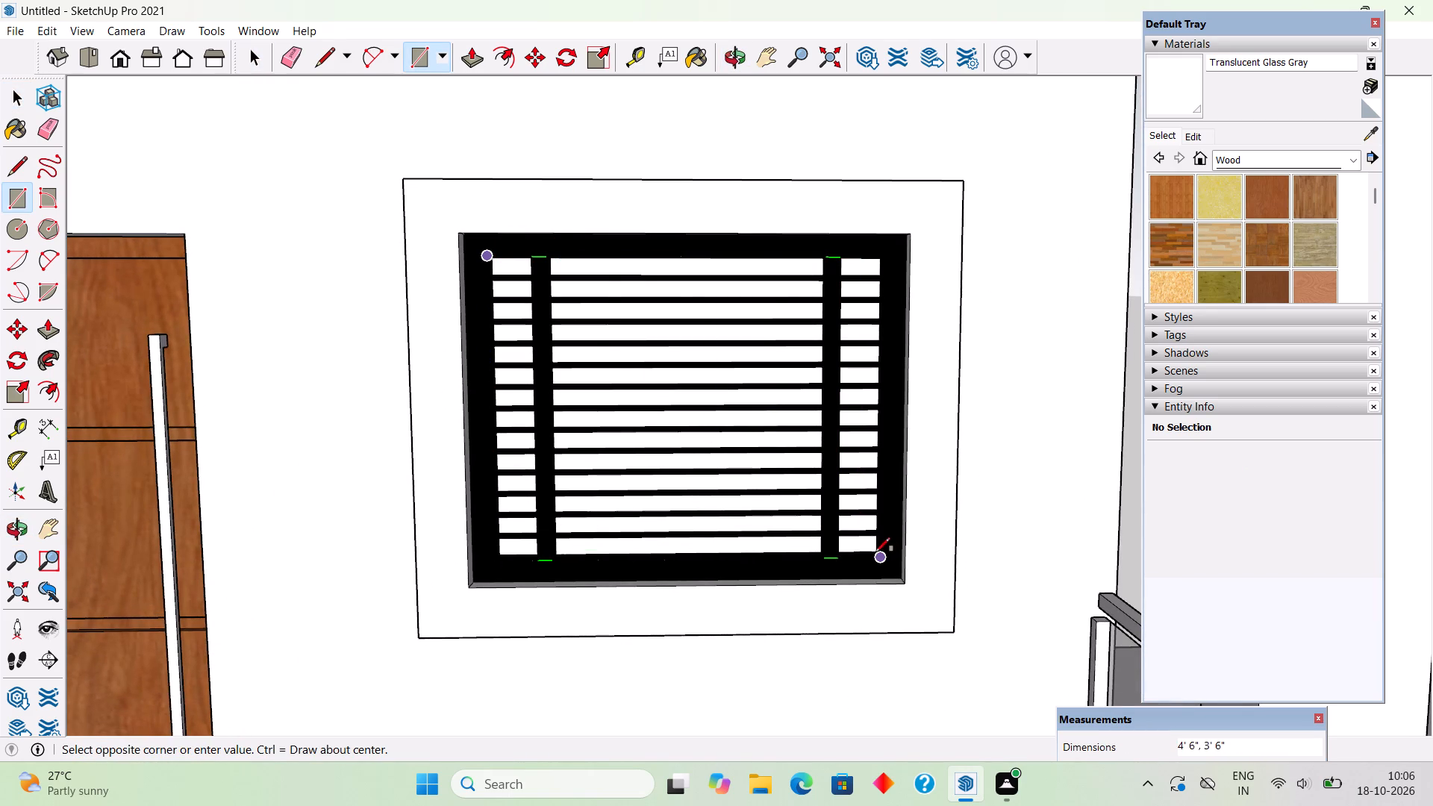
key("space")
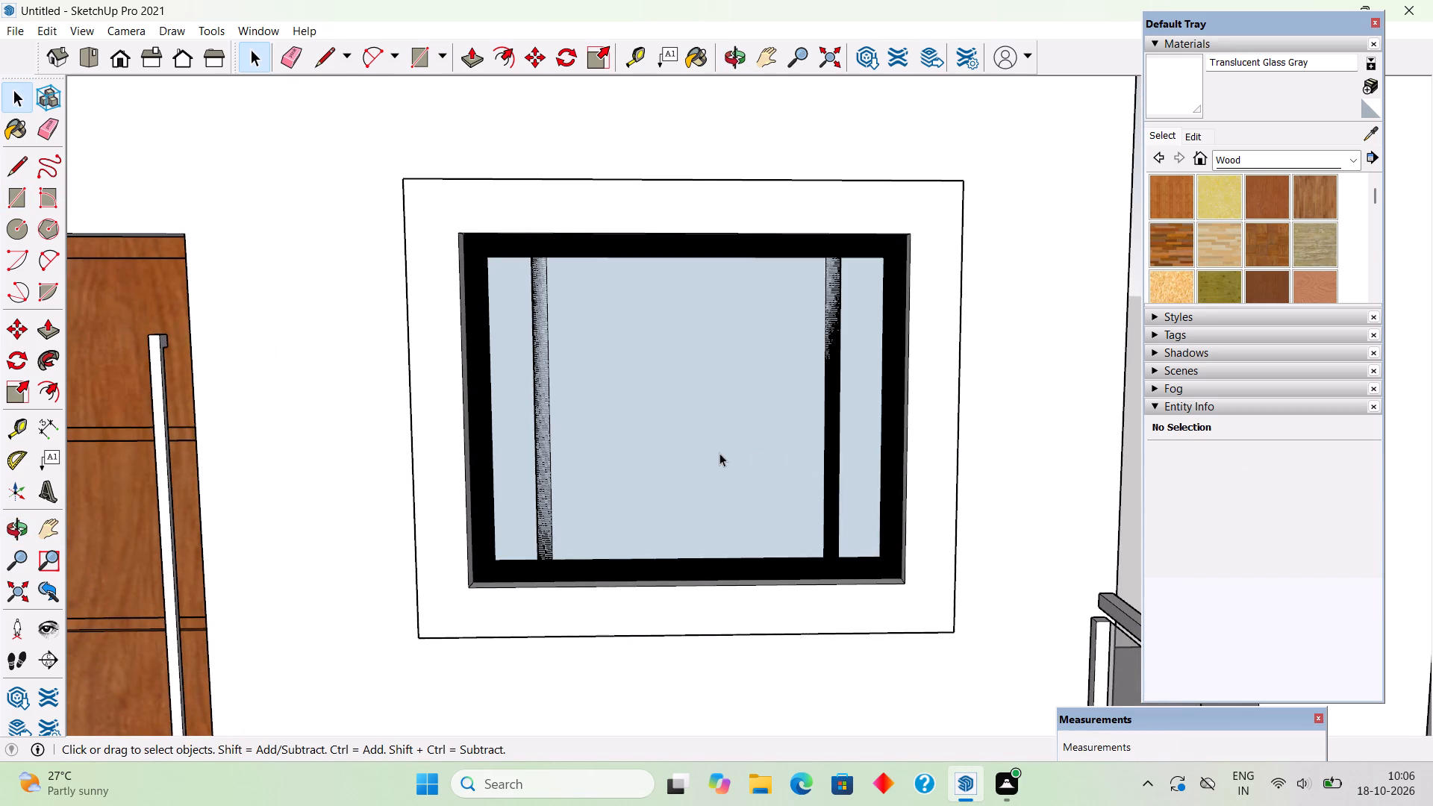
triple_click(719, 453)
right_click(719, 453)
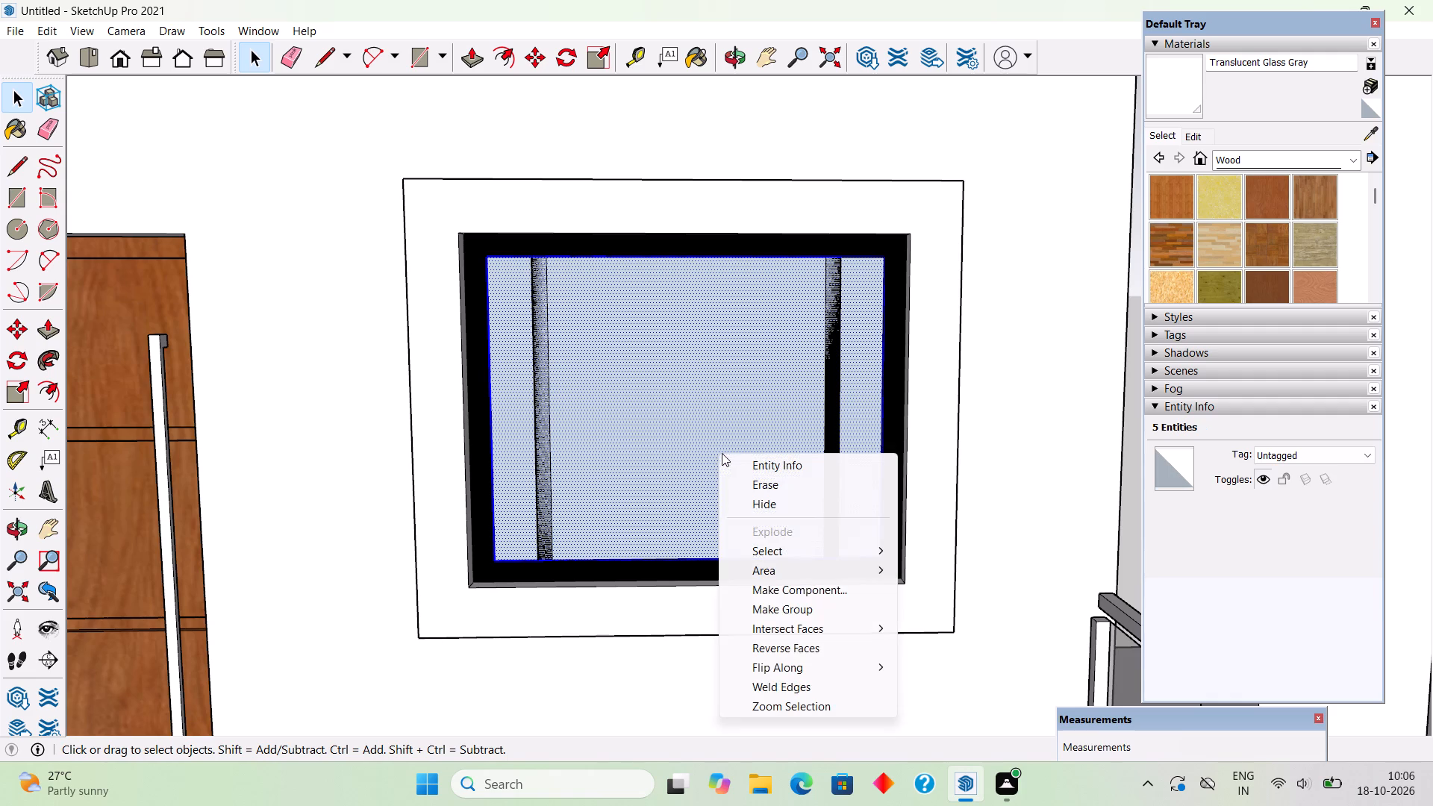
left_click(784, 606)
Sample Translucent Glass Tinted from the tall stair-tower window and paint the new panes of both louvred windows with it.
scroll(682, 498, "down", 19)
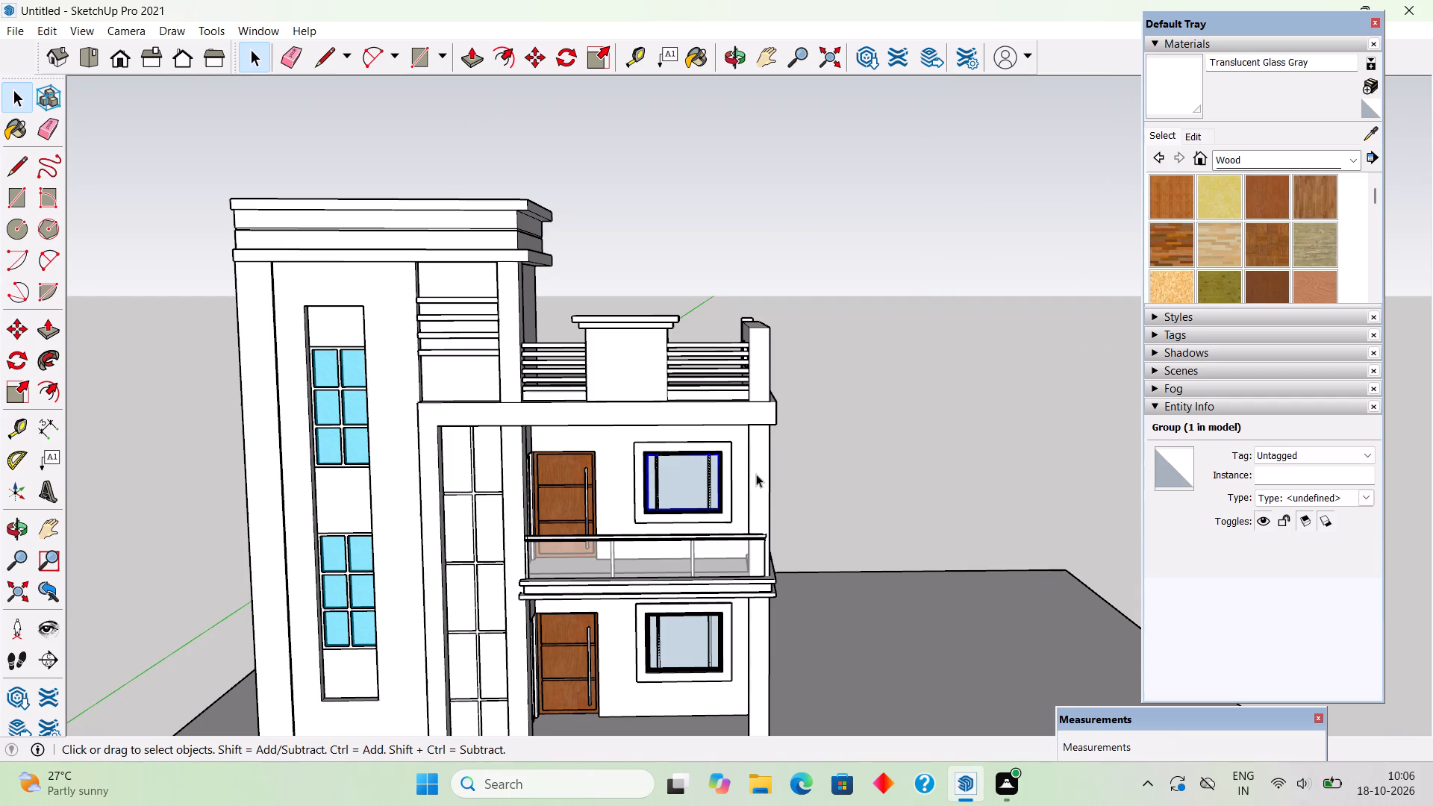
left_click(1379, 140)
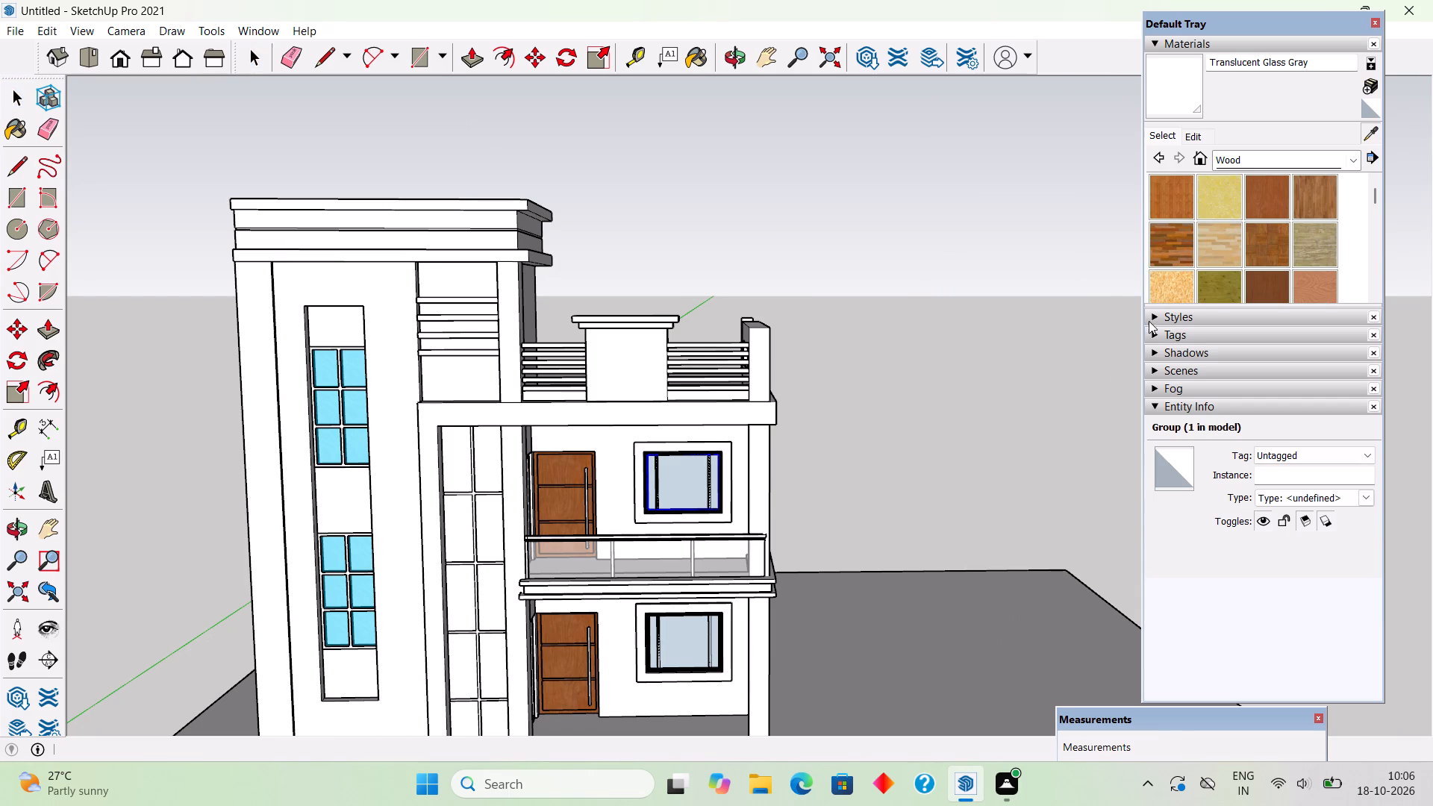
left_click(333, 407)
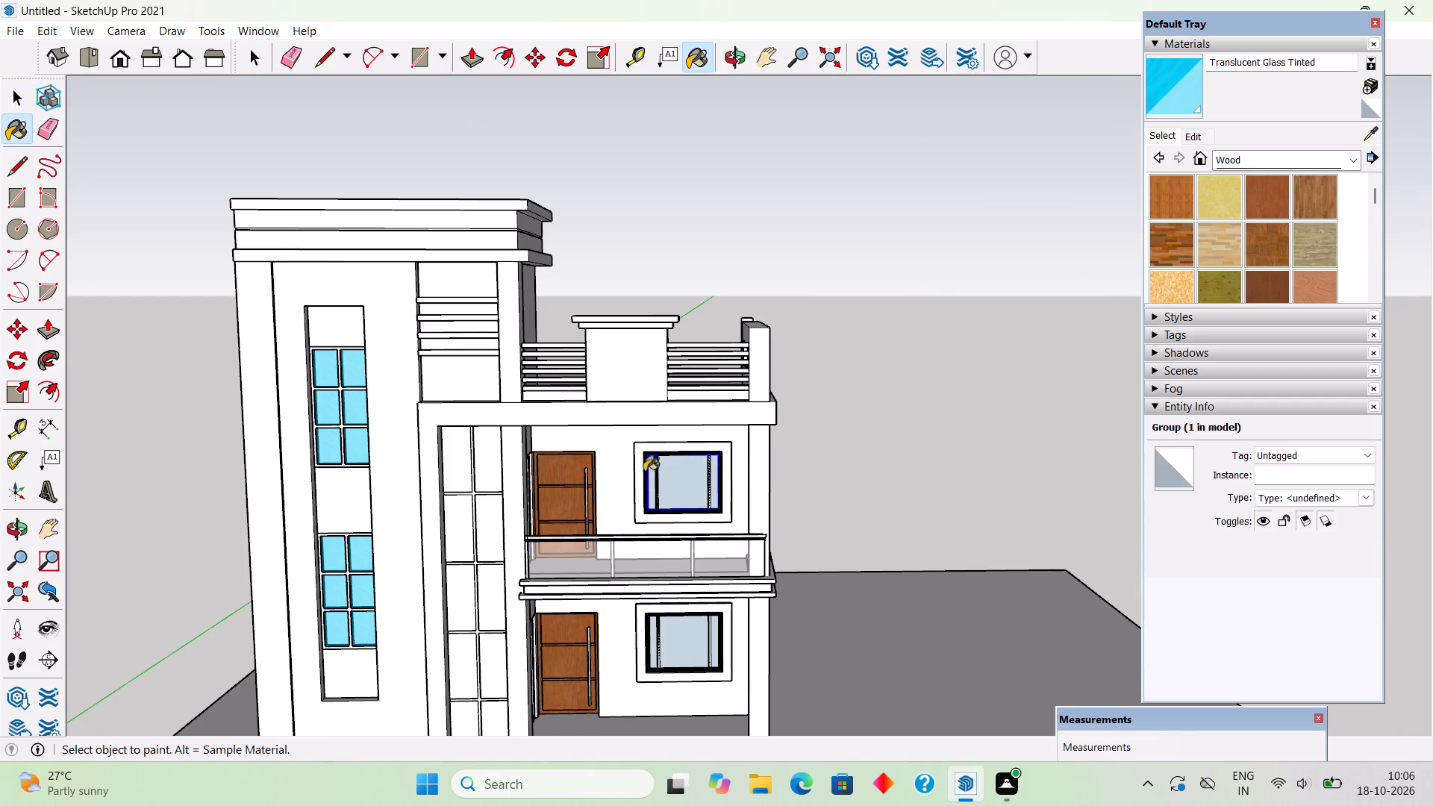
left_click(662, 472)
left_click(674, 640)
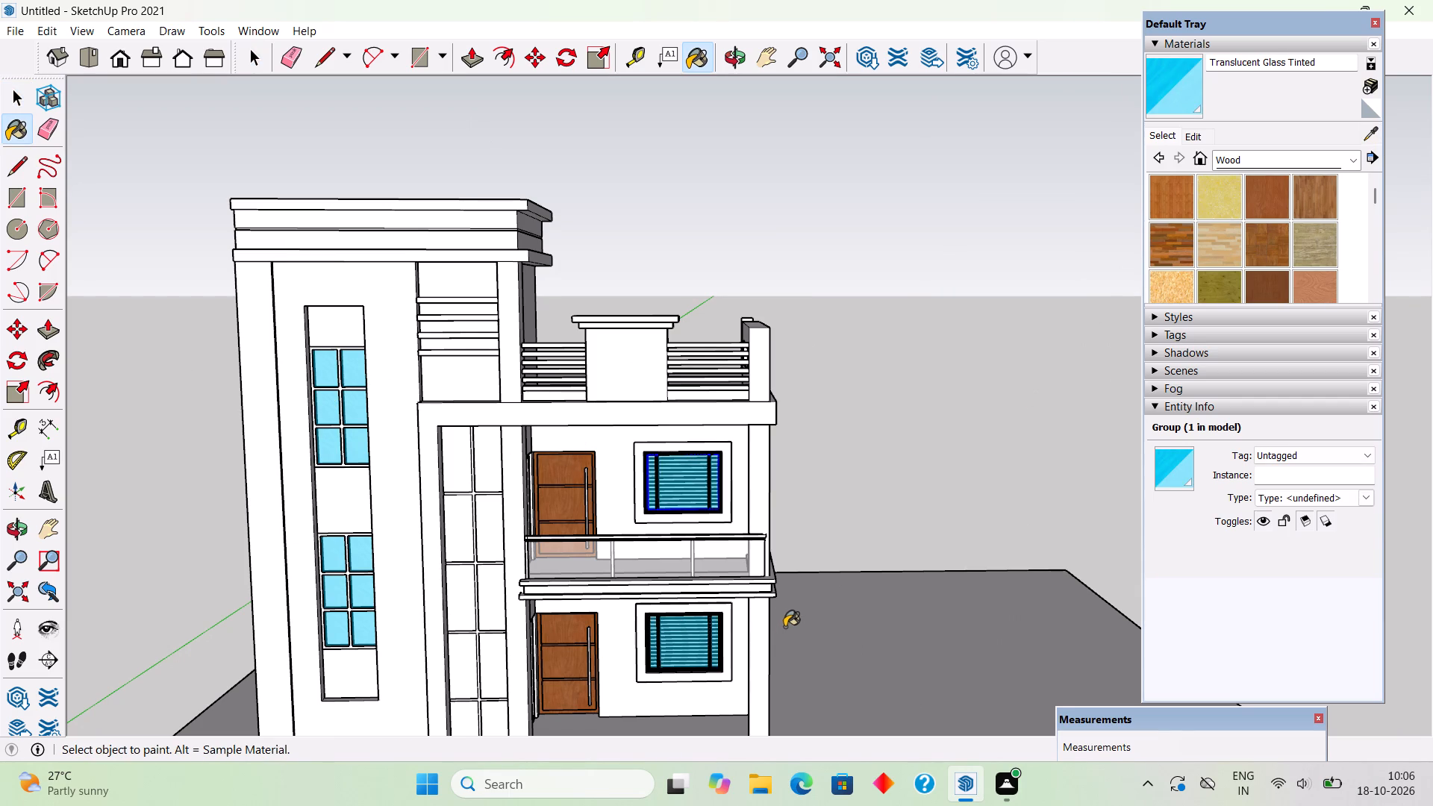
key("space")
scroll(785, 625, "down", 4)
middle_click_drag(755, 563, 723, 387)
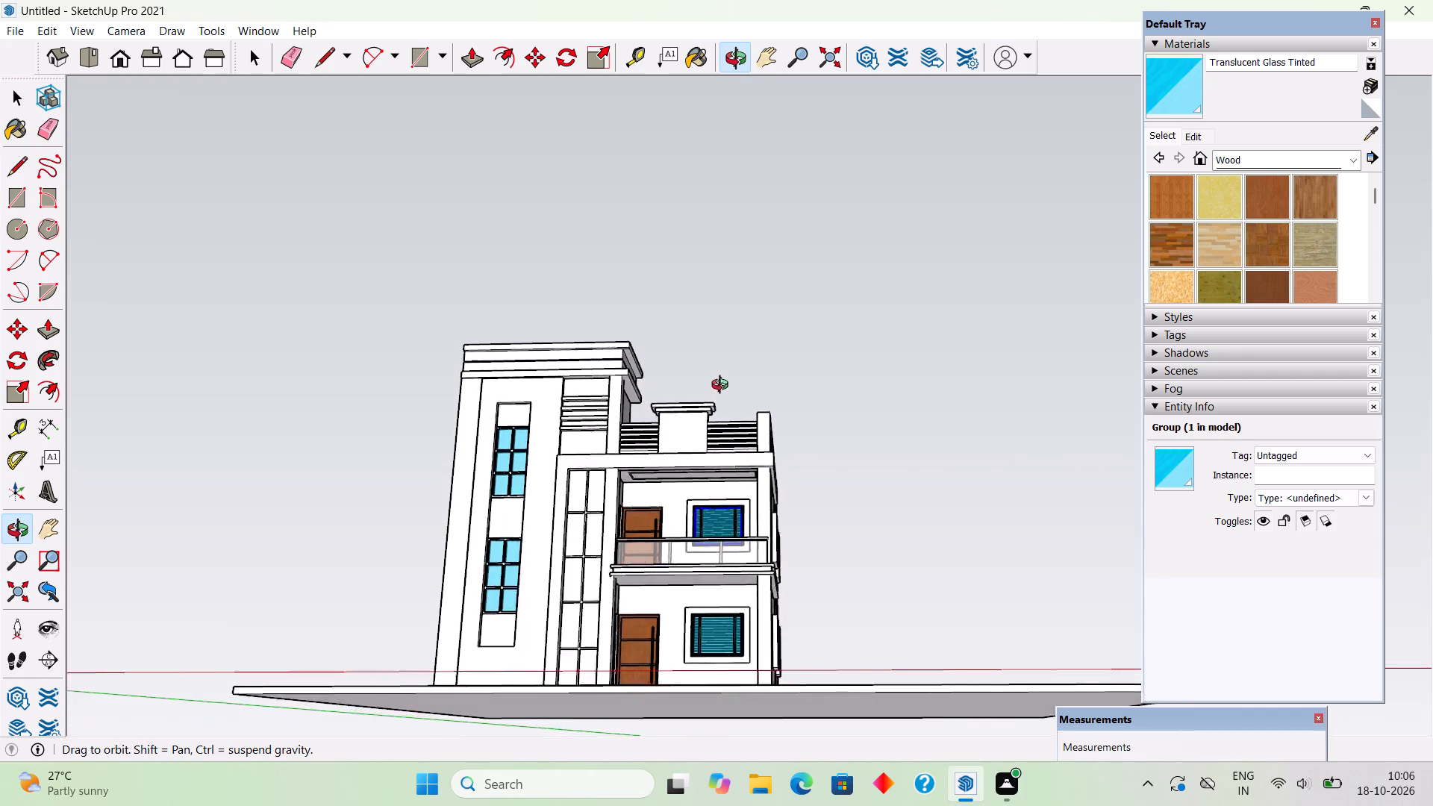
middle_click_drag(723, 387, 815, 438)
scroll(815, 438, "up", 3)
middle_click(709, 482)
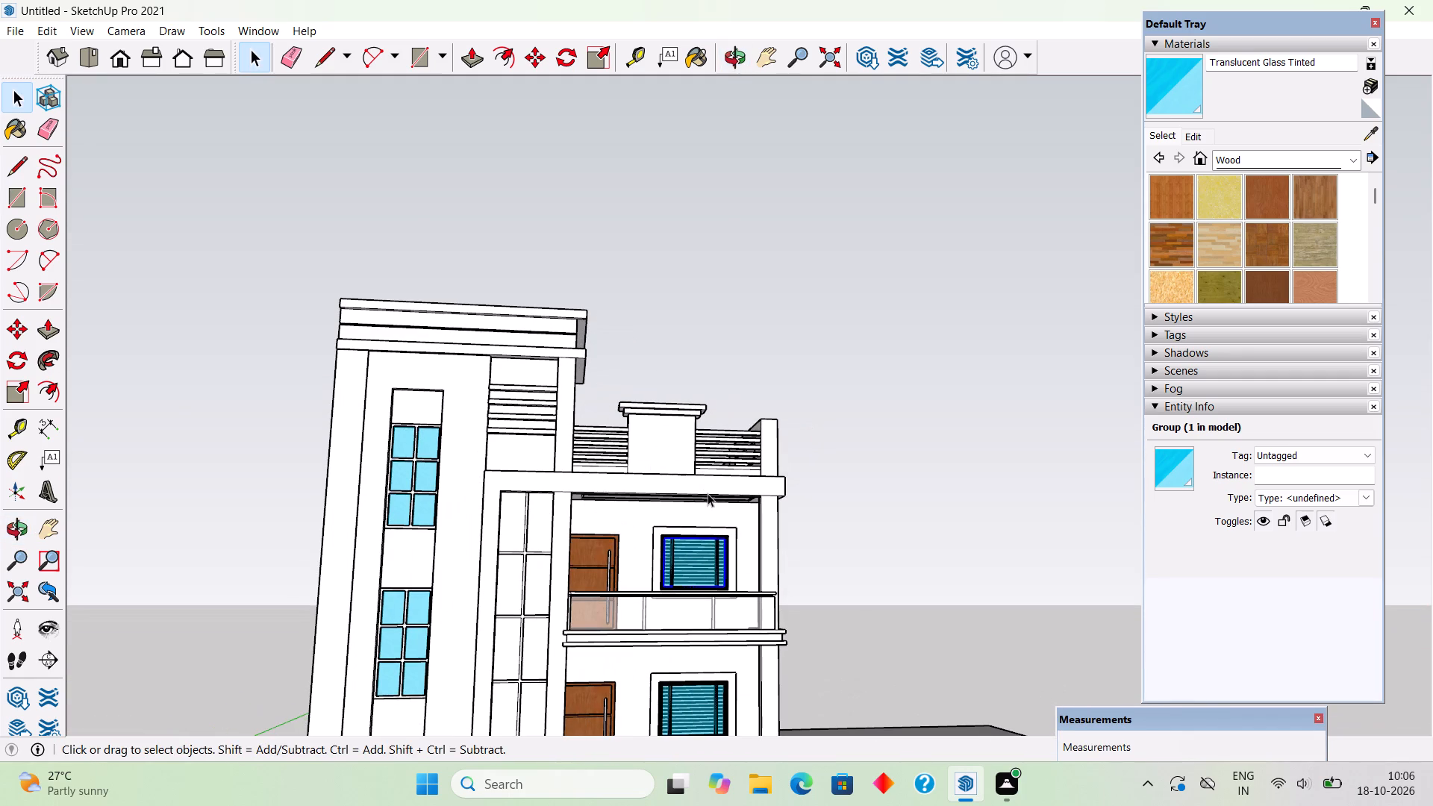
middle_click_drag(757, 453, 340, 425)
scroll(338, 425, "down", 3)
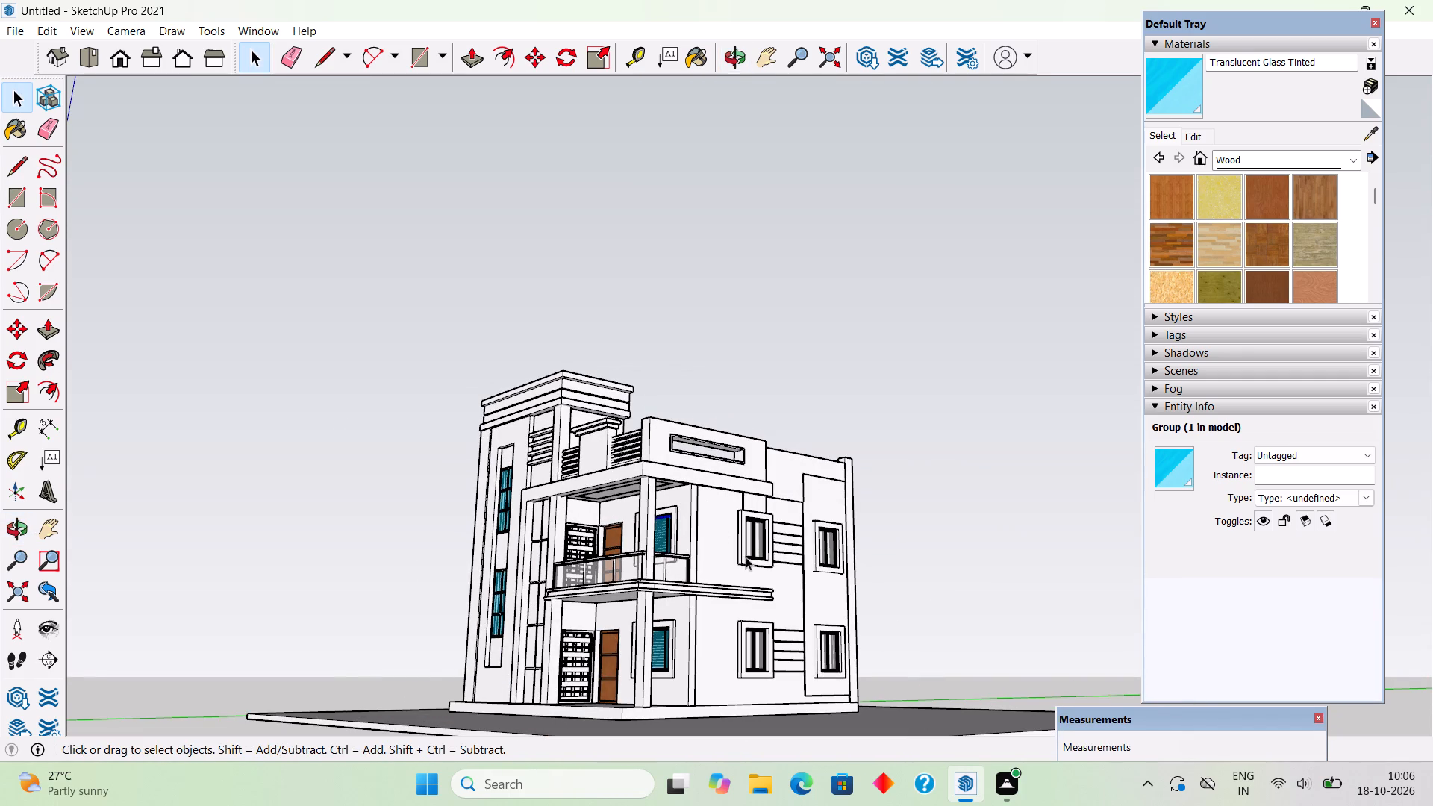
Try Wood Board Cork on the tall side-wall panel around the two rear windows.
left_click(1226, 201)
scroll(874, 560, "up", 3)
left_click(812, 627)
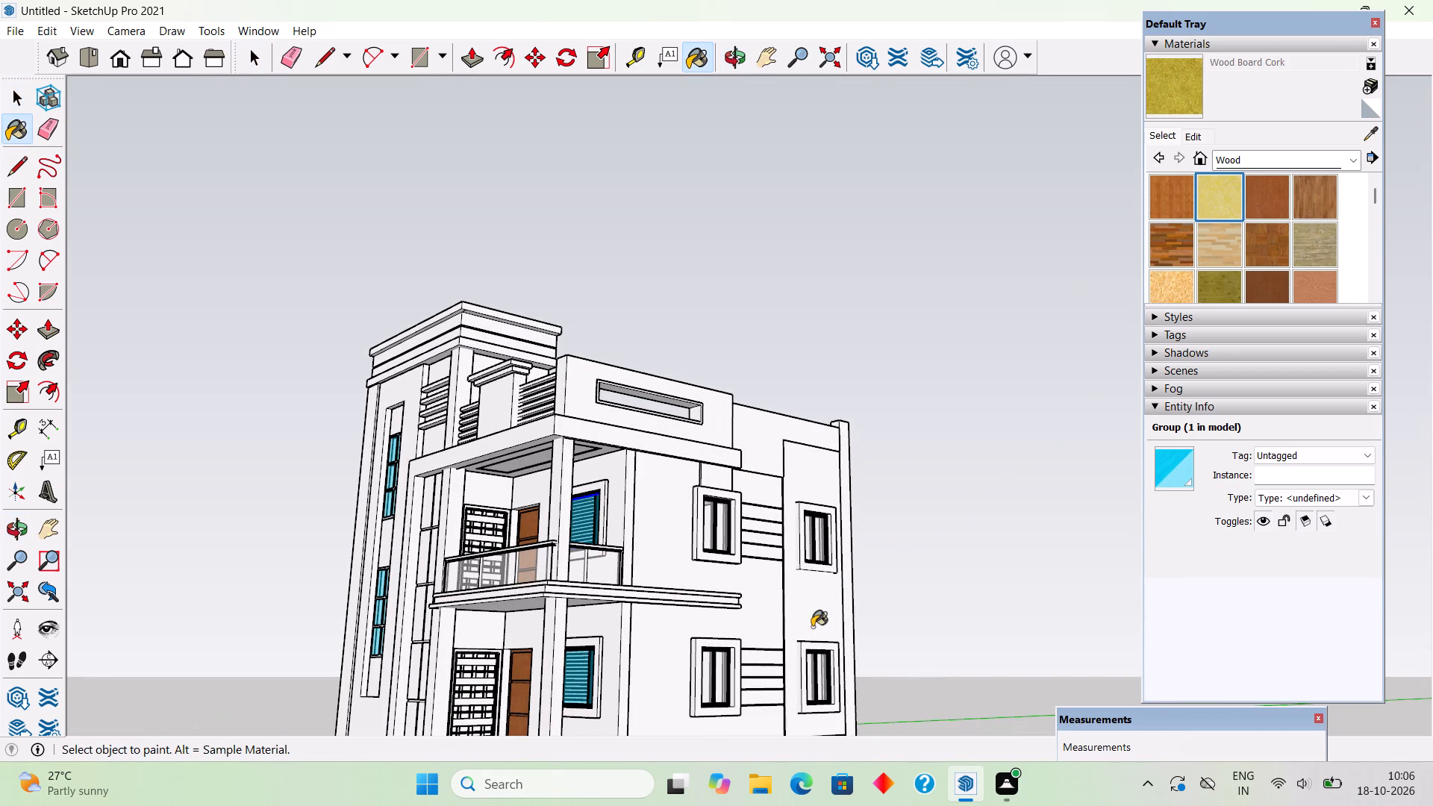
Paint the tall side-wall panel around the two rear windows with Color D05 from the Colors collection.
middle_click_drag(892, 584, 950, 612)
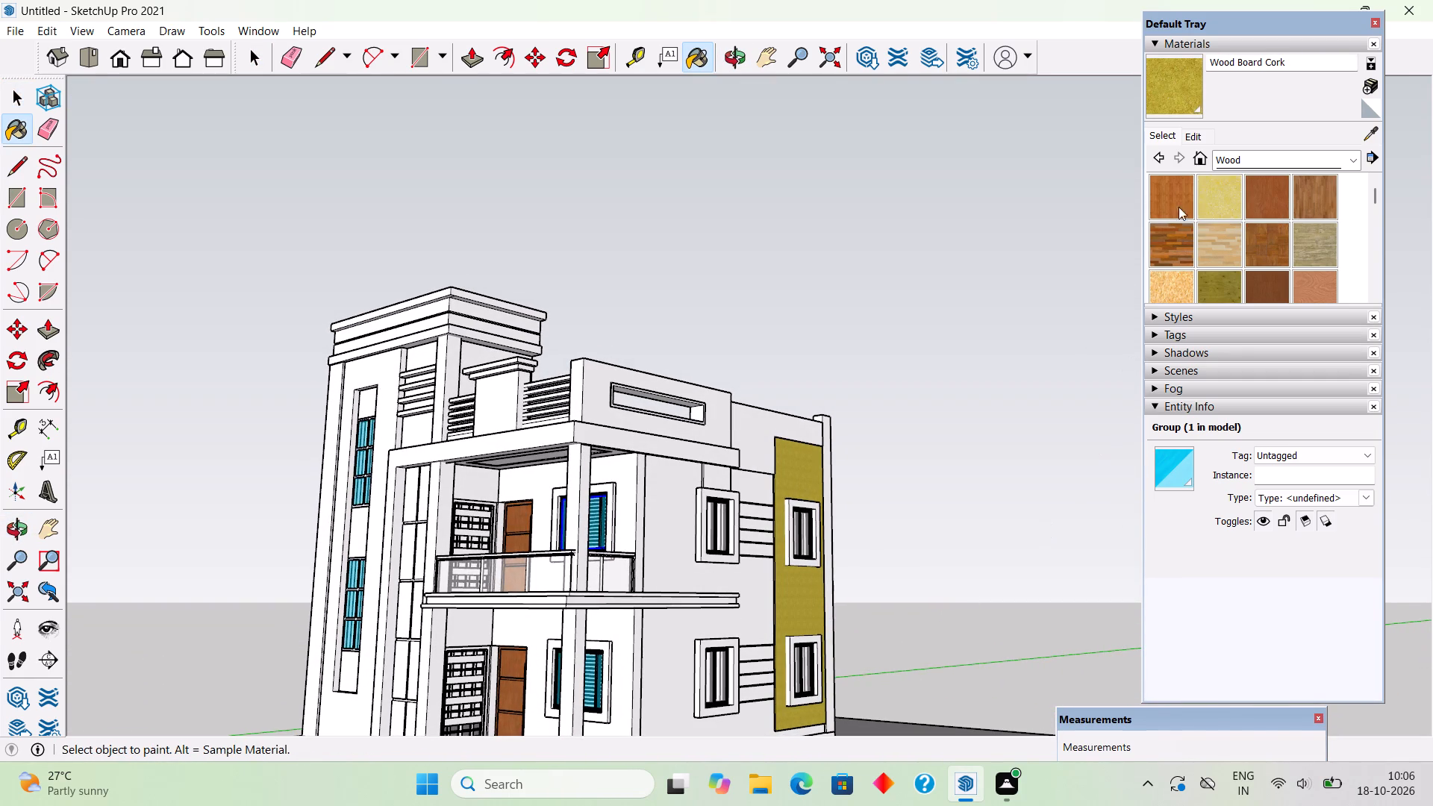
left_click(1233, 158)
left_click(1233, 221)
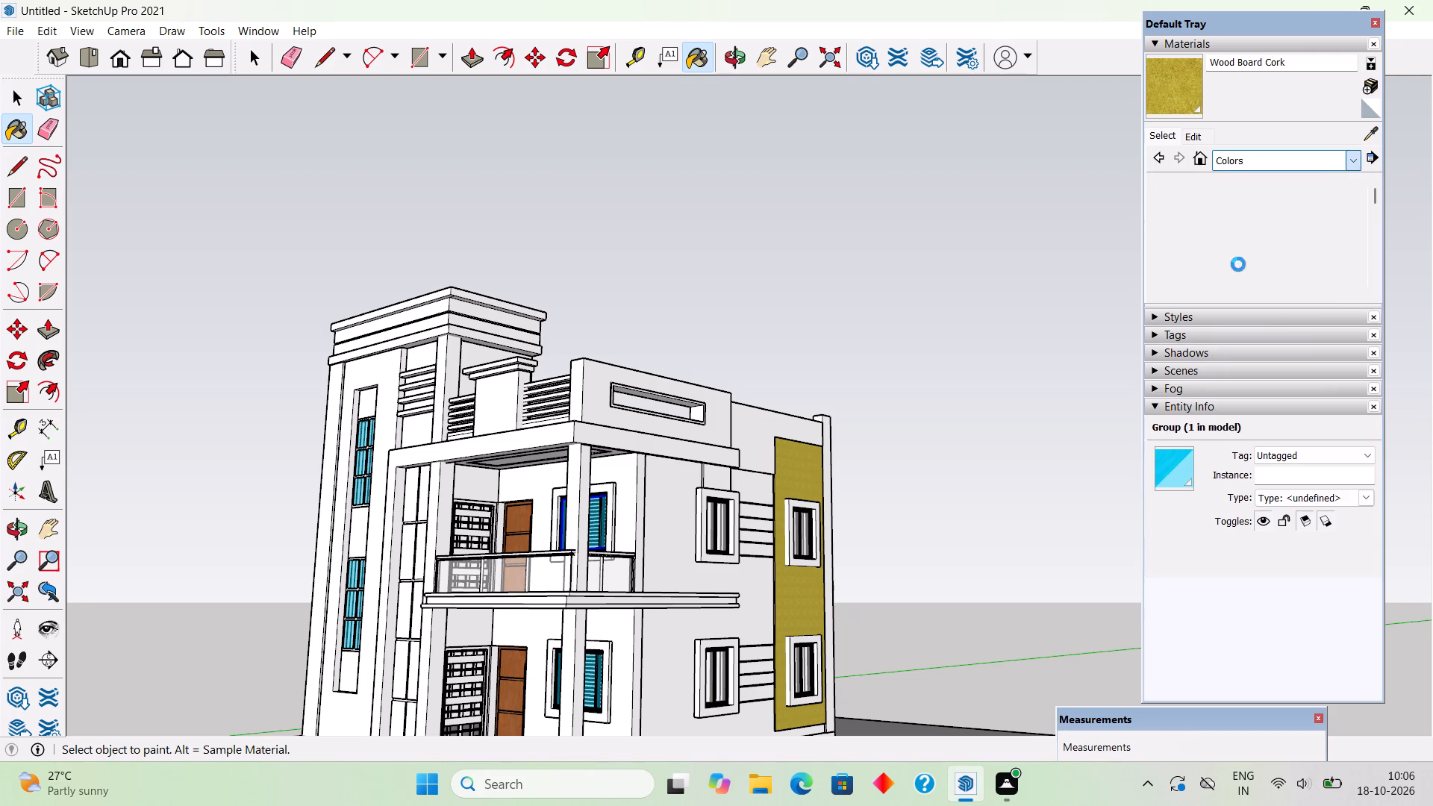
scroll(1249, 248, "down", 5)
scroll(1250, 246, "up", 1)
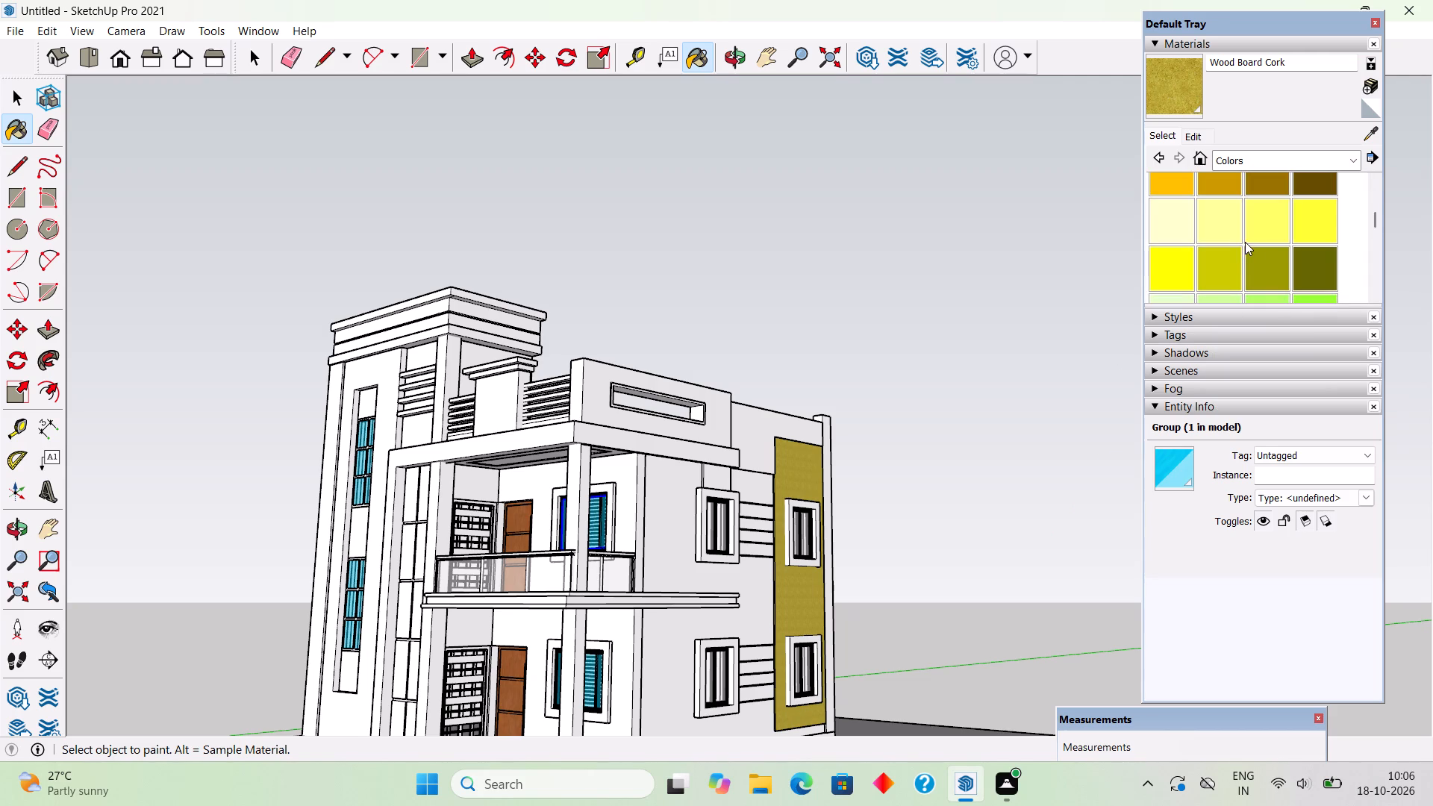
scroll(1267, 231, "down", 1)
scroll(1216, 210, "up", 1)
left_click(1181, 180)
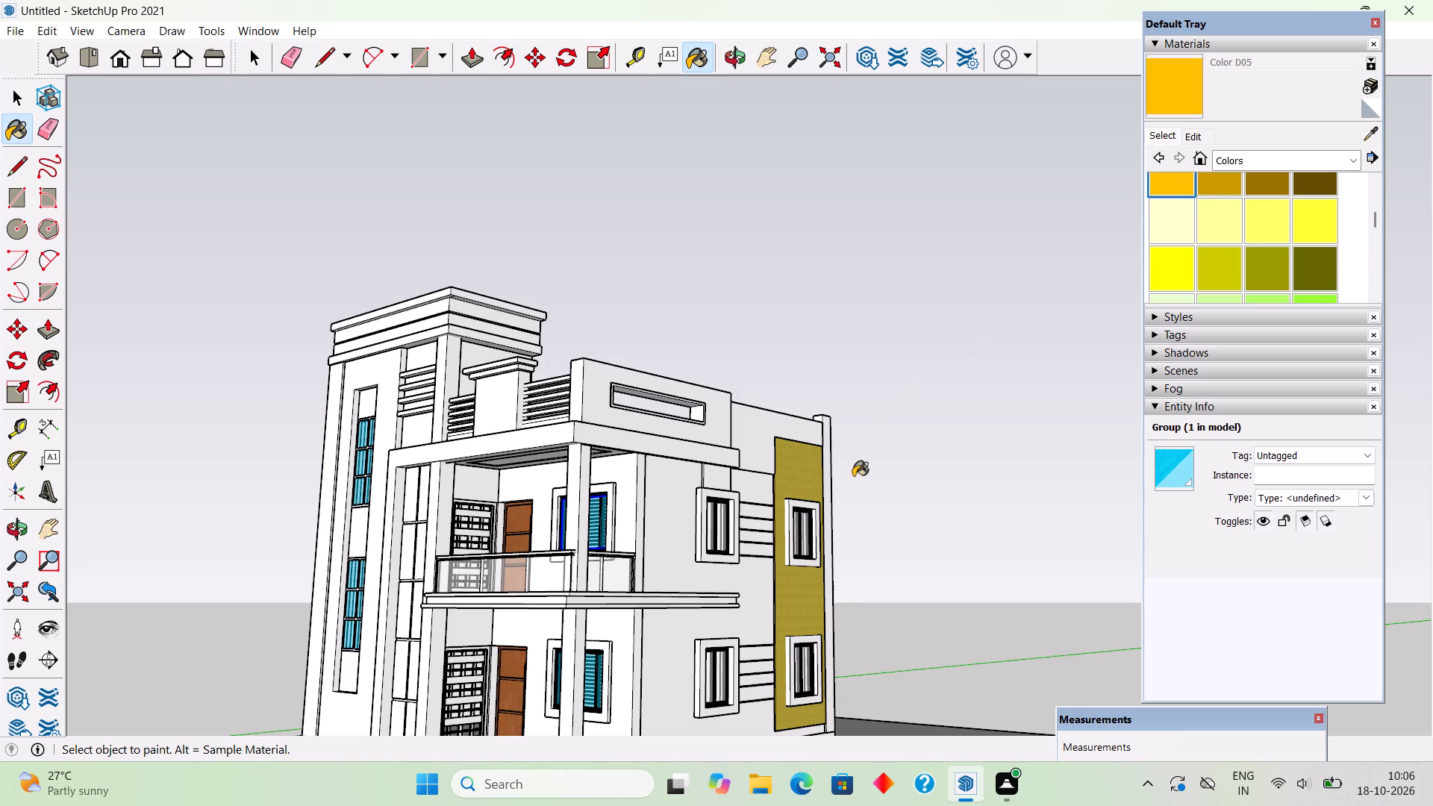
left_click(805, 476)
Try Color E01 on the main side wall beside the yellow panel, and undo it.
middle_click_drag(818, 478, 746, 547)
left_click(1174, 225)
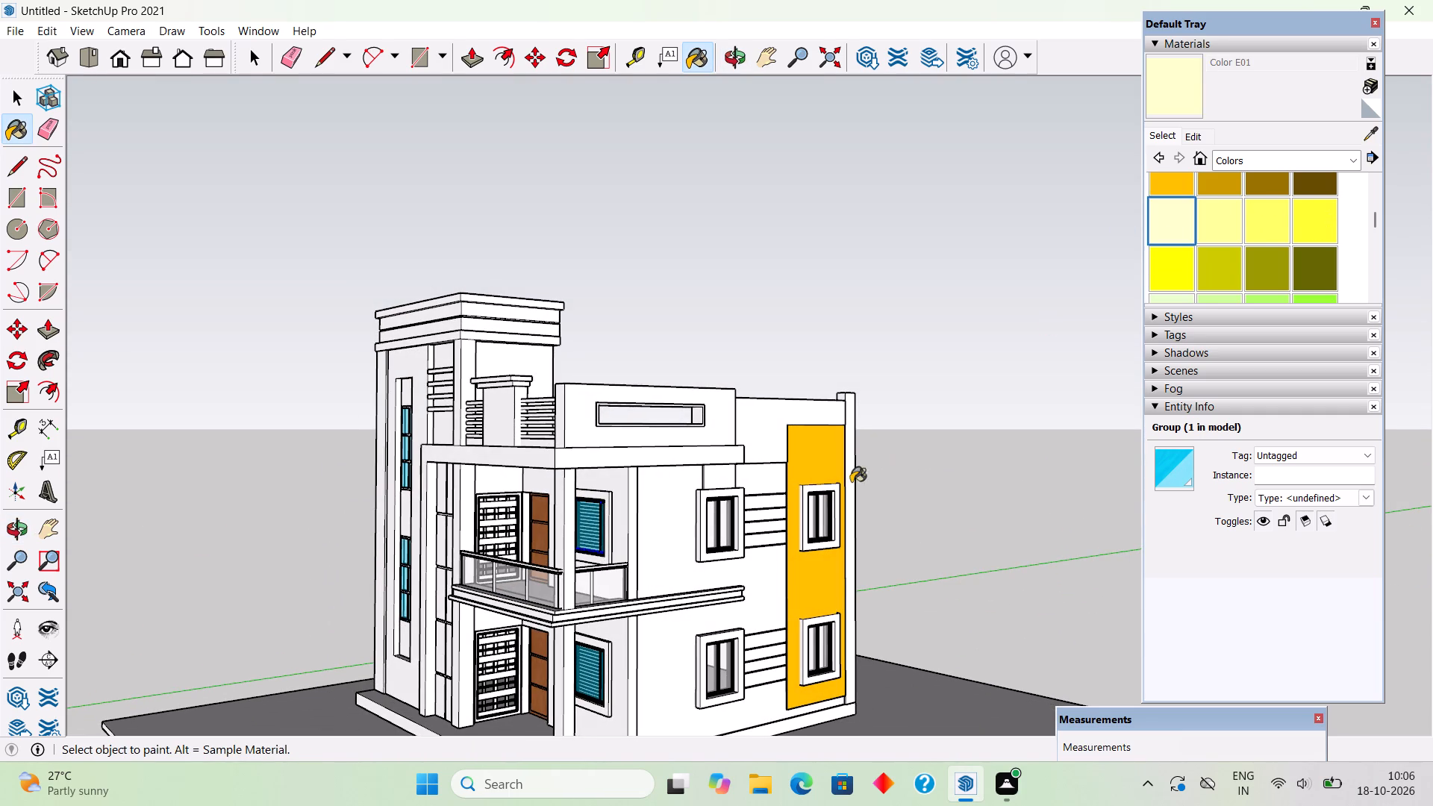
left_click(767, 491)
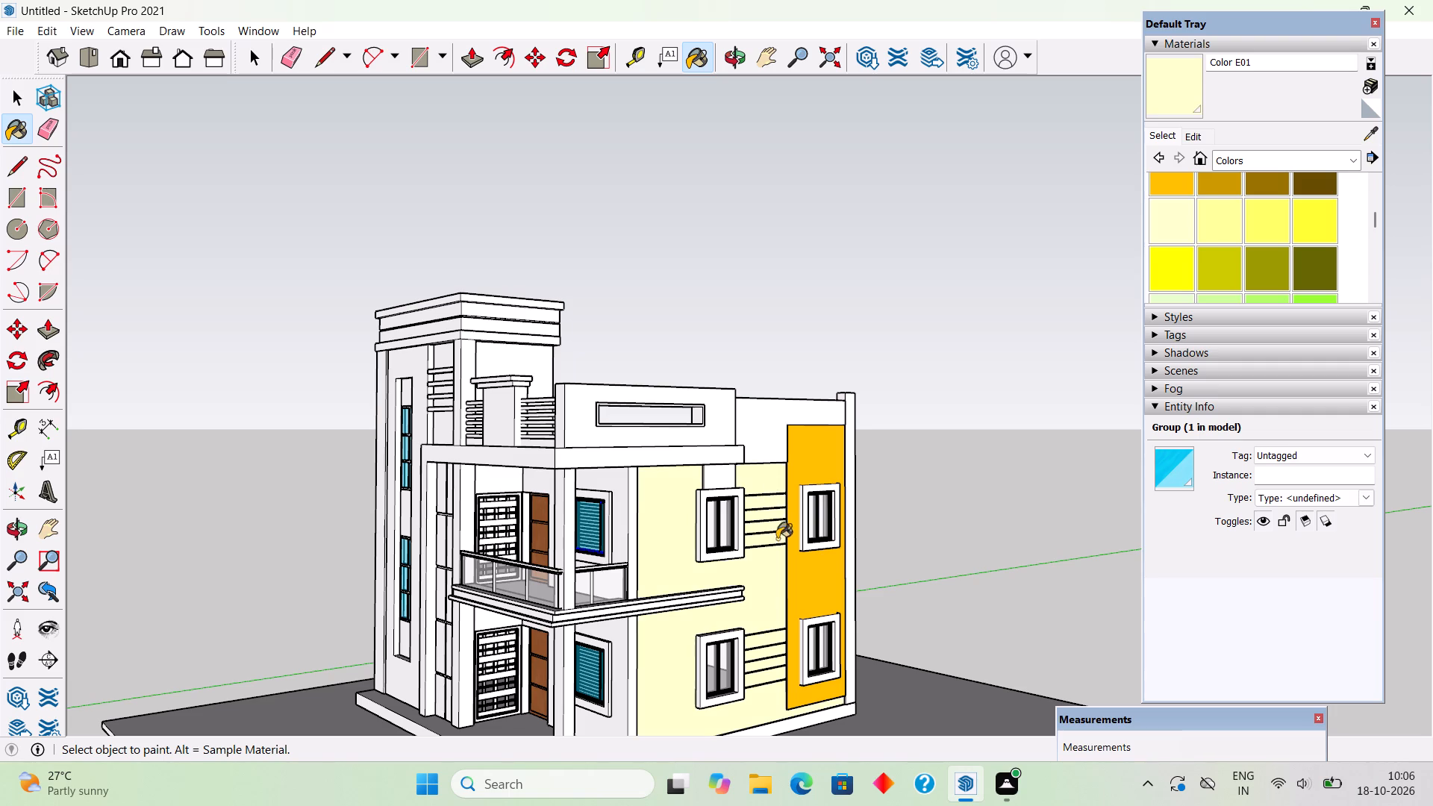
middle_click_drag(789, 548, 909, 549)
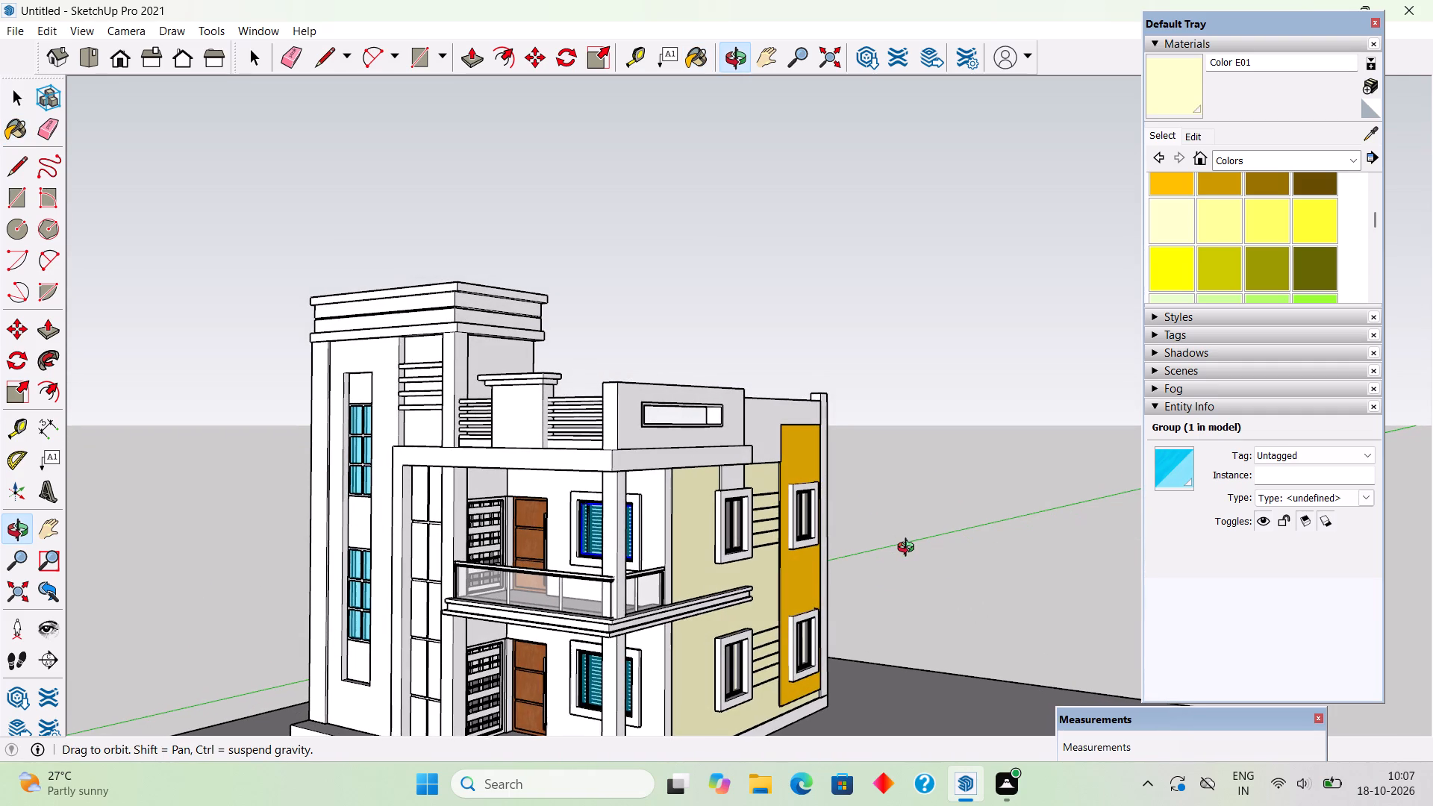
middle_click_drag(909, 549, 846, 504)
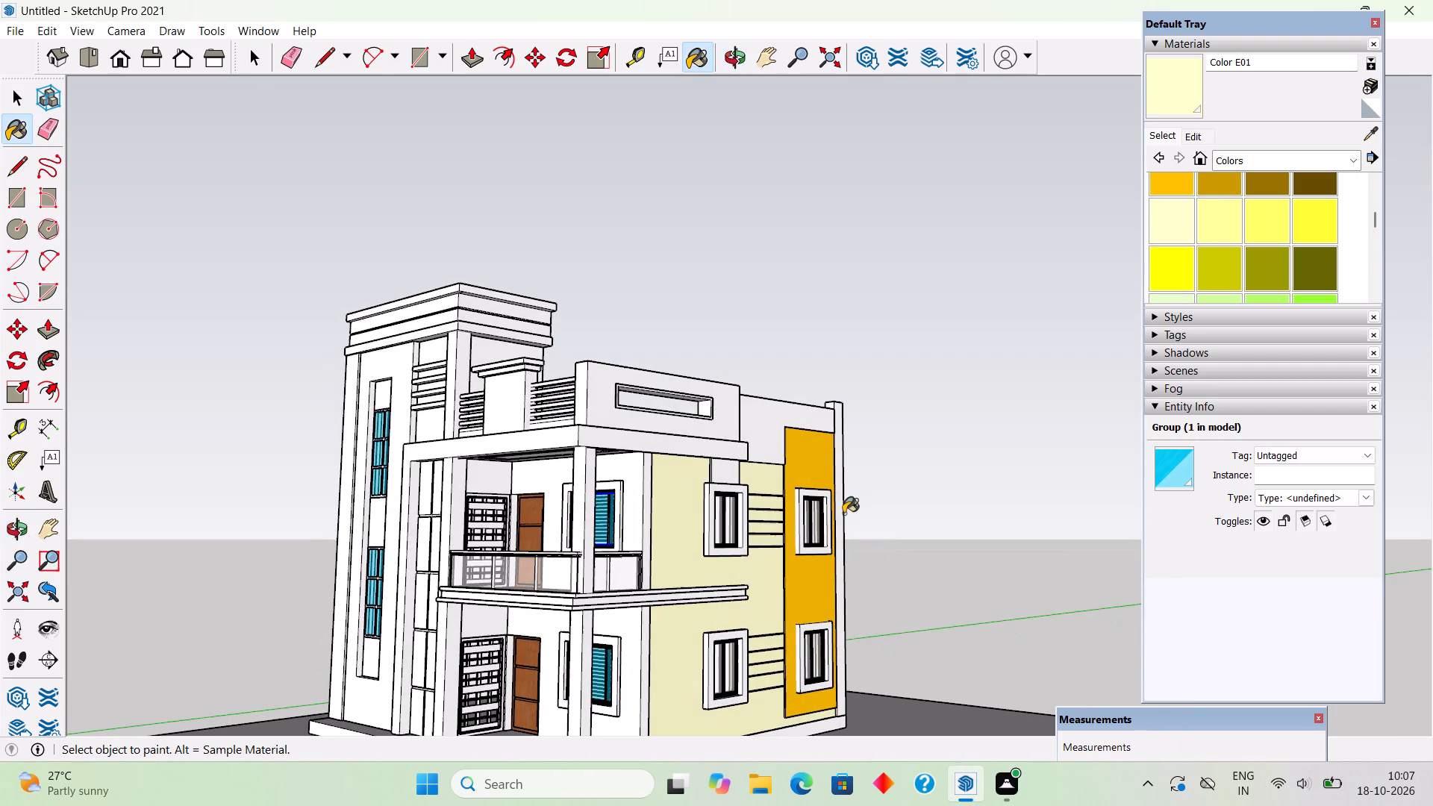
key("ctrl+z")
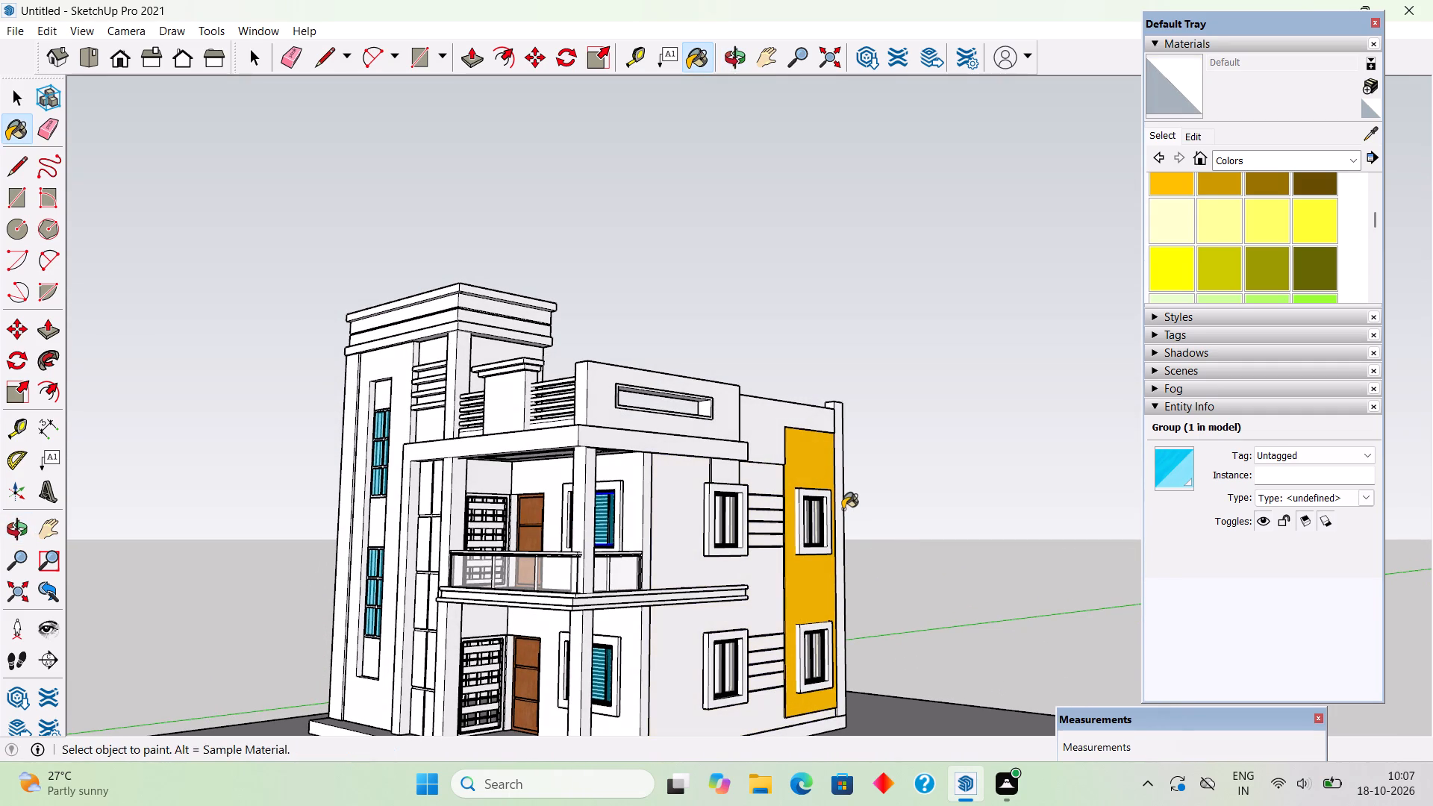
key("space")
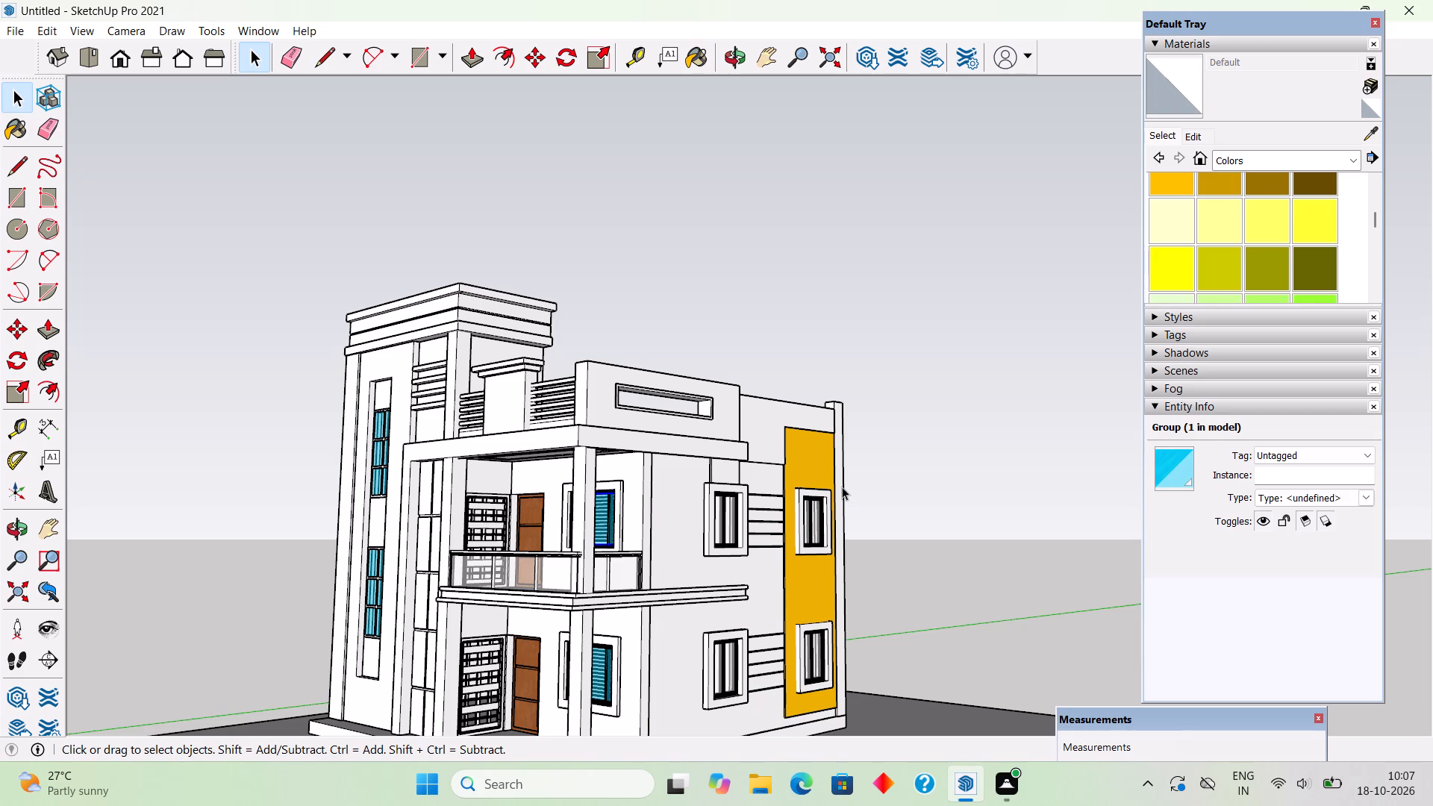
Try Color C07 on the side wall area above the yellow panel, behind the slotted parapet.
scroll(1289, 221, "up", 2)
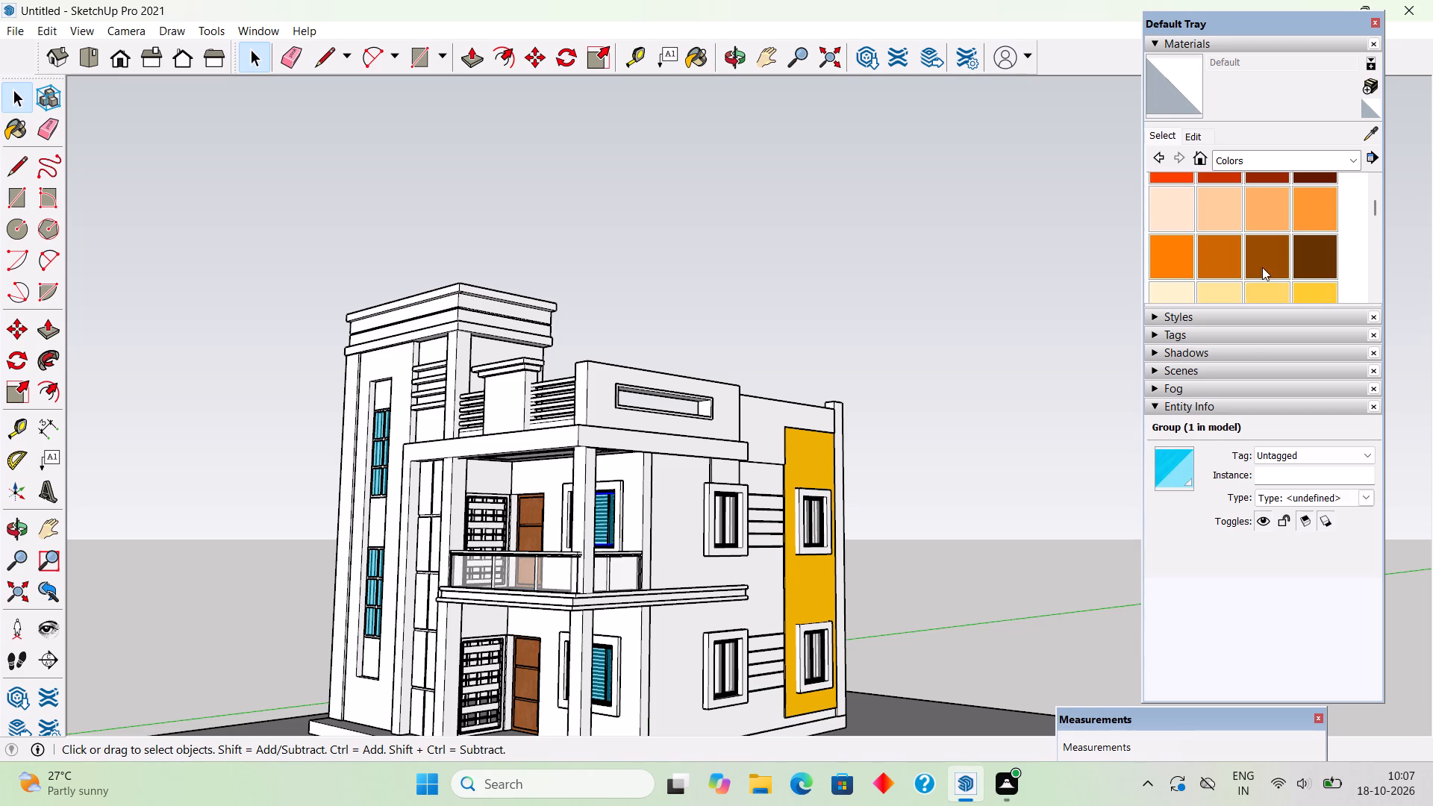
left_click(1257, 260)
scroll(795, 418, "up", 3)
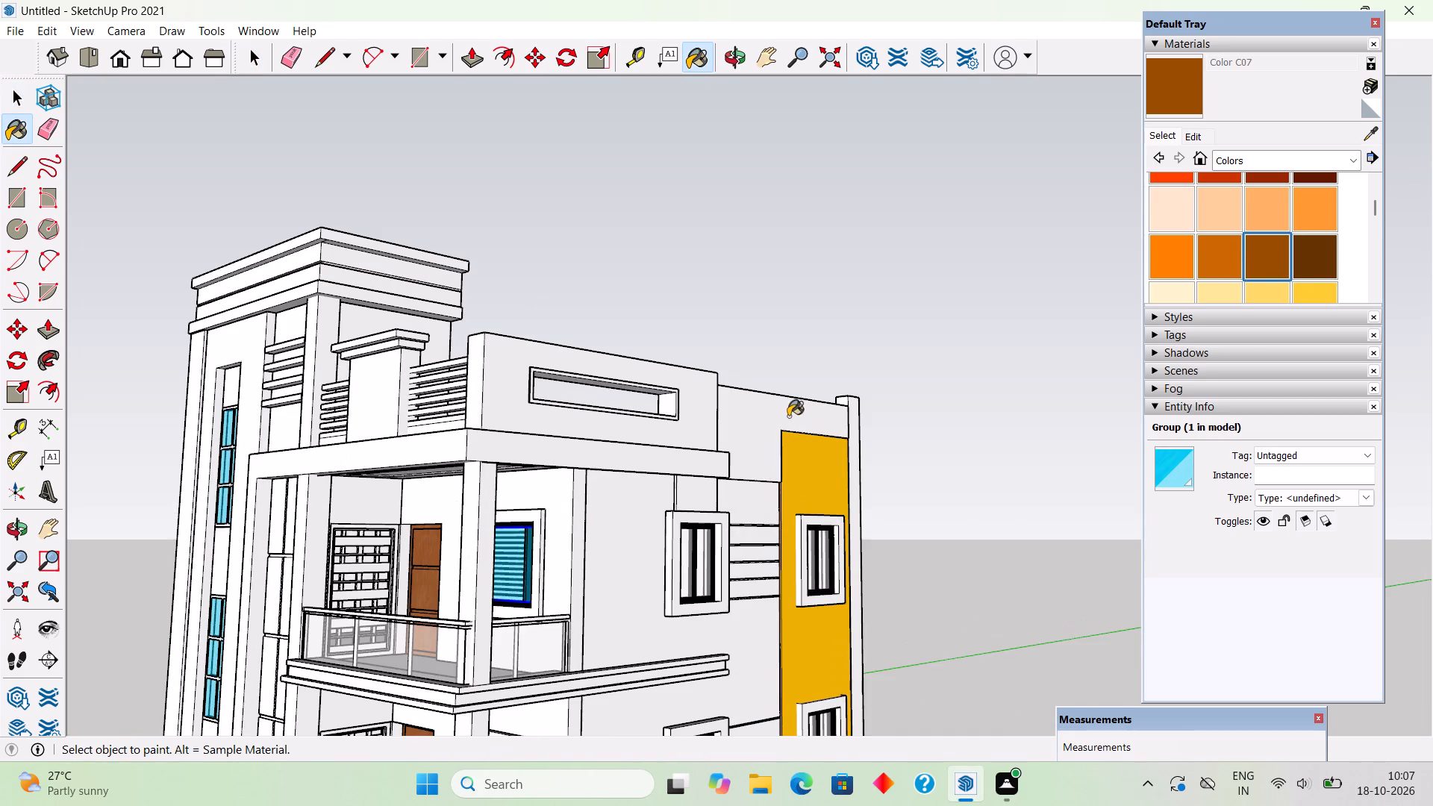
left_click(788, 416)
Paint the side wall area above the yellow panel with Color C08.
middle_click_drag(851, 451, 955, 474)
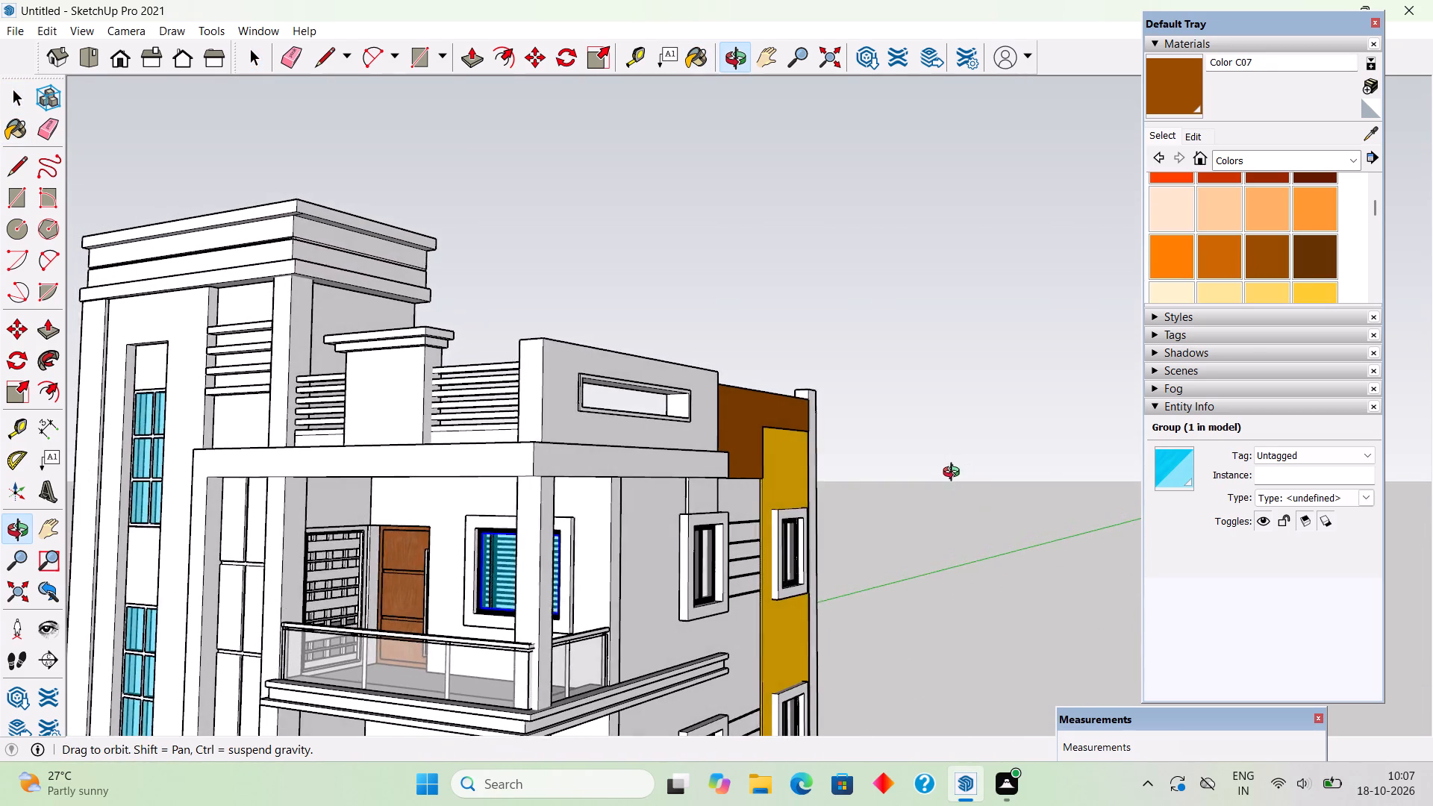
middle_click_drag(955, 474, 883, 479)
left_click(1308, 249)
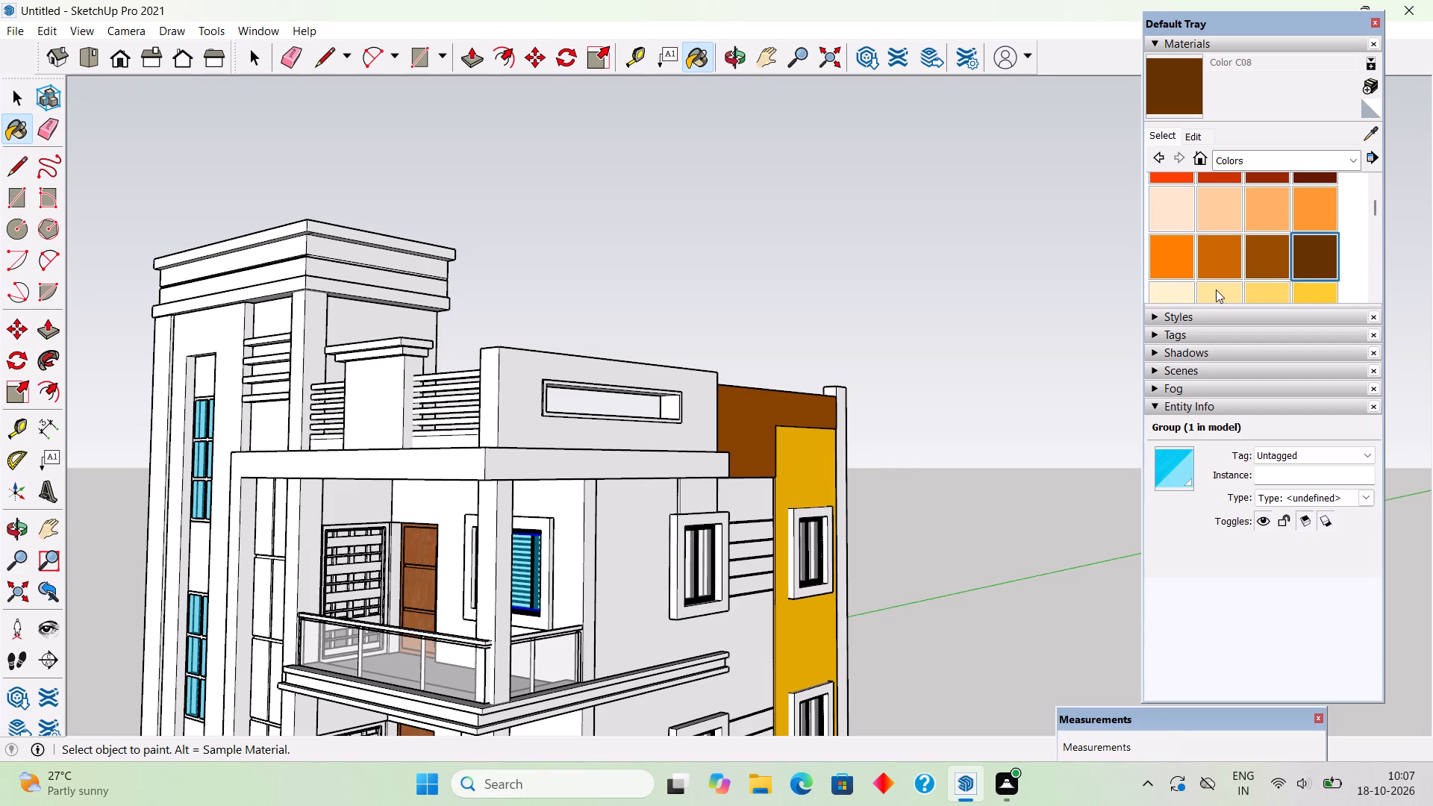
left_click(767, 408)
Paint the slotted roof parapet group and the stair tower's front panel around the tall windows with Color L16.
middle_click_drag(766, 408, 791, 428)
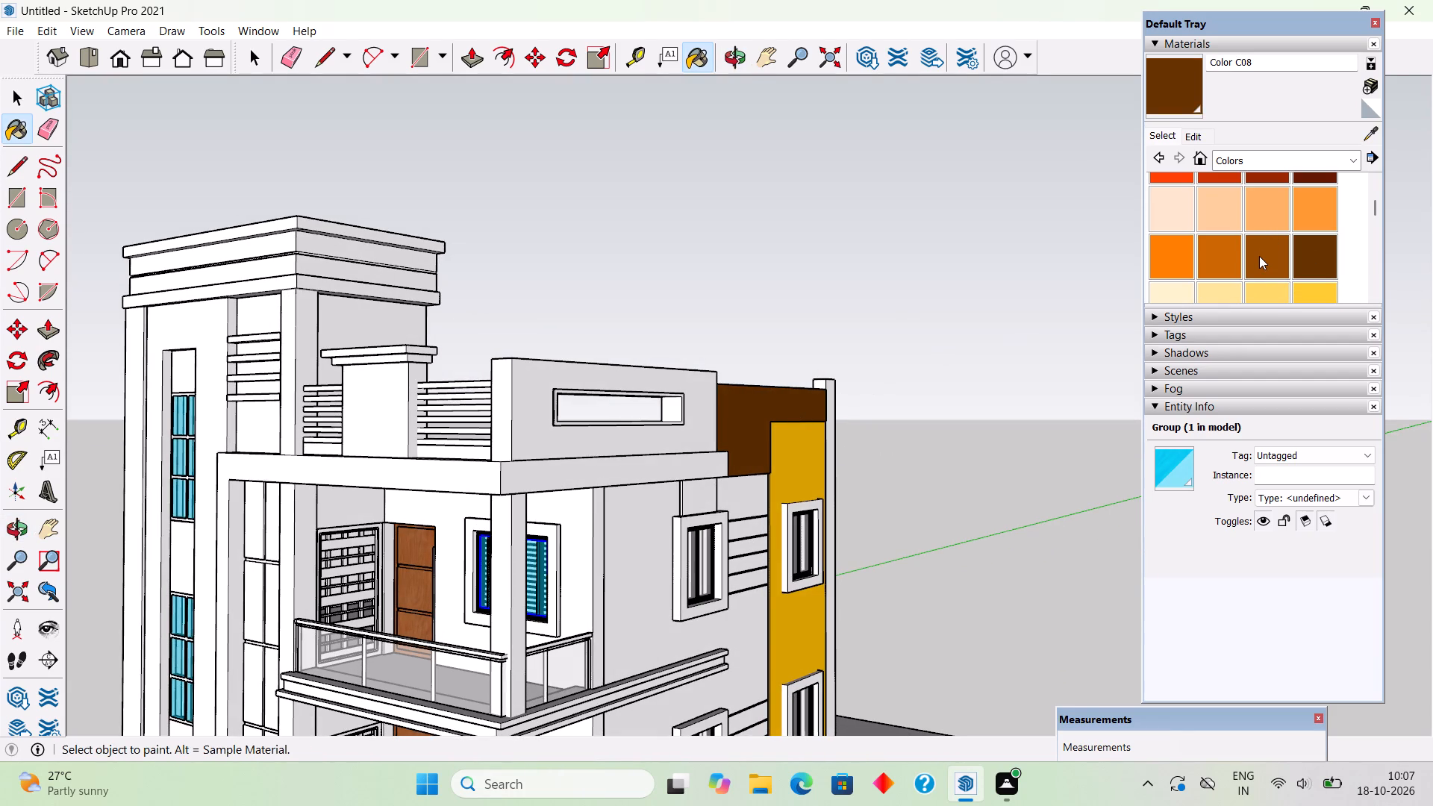
scroll(1259, 256, "down", 6)
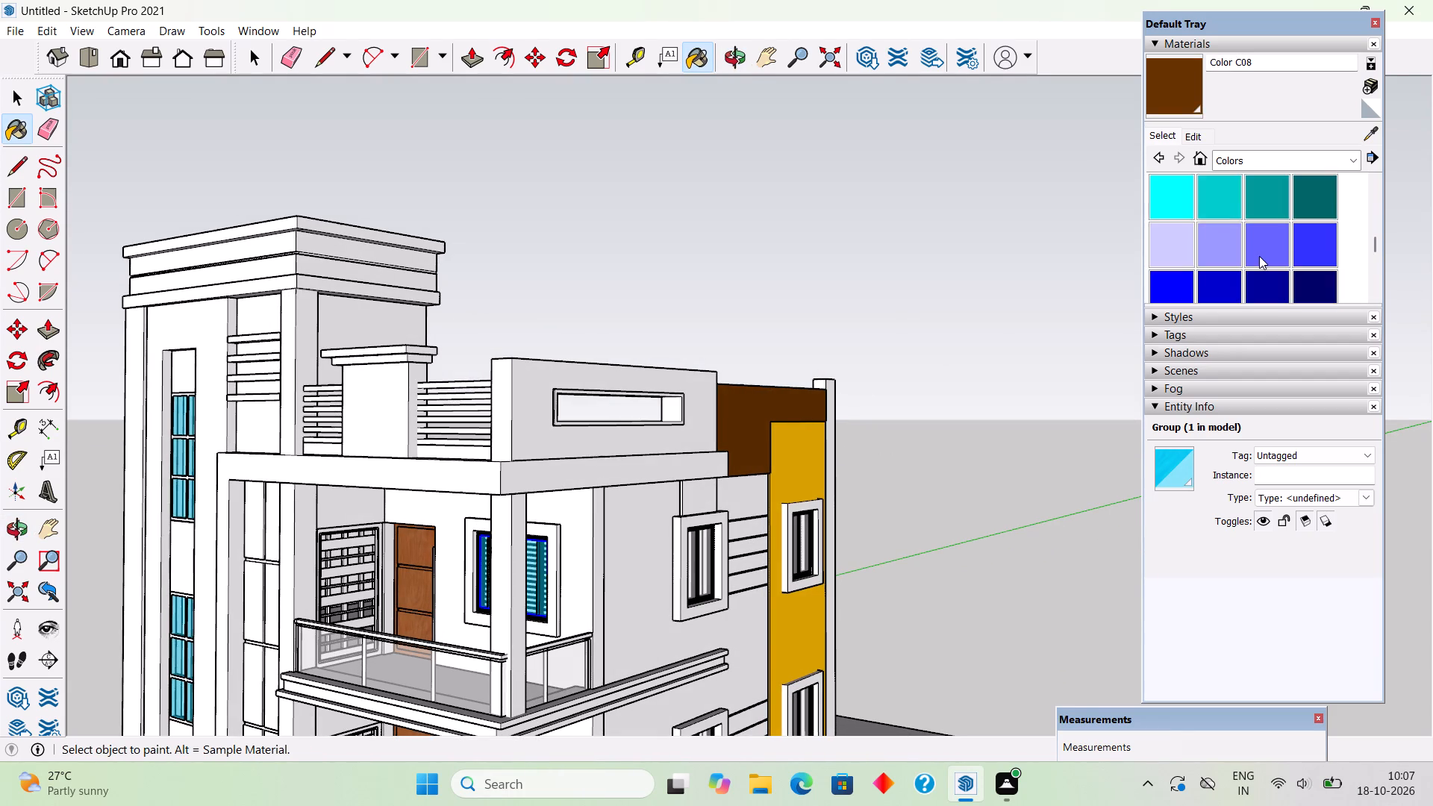
scroll(1259, 256, "down", 4)
left_click(1315, 223)
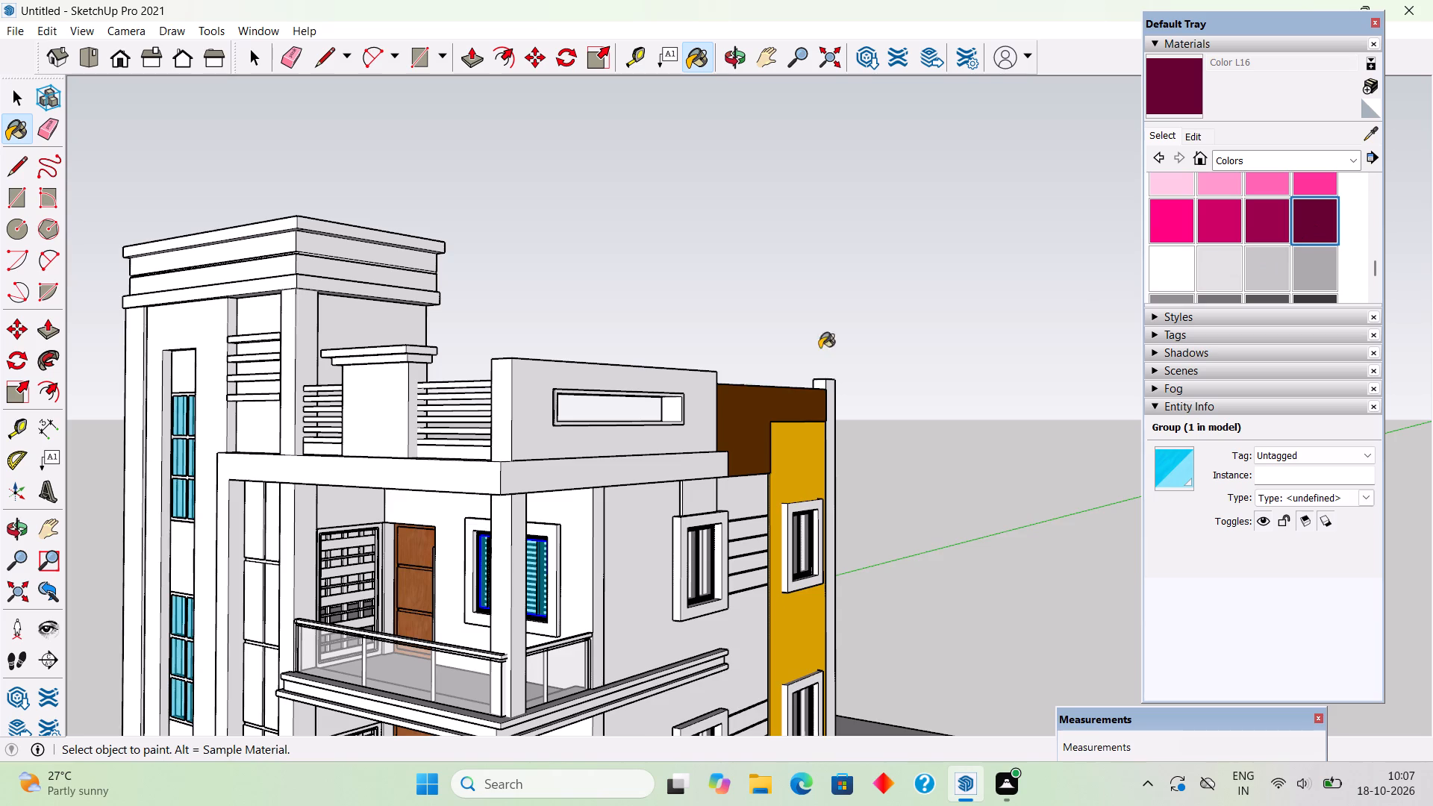
scroll(659, 412, "up", 2)
left_click(694, 435)
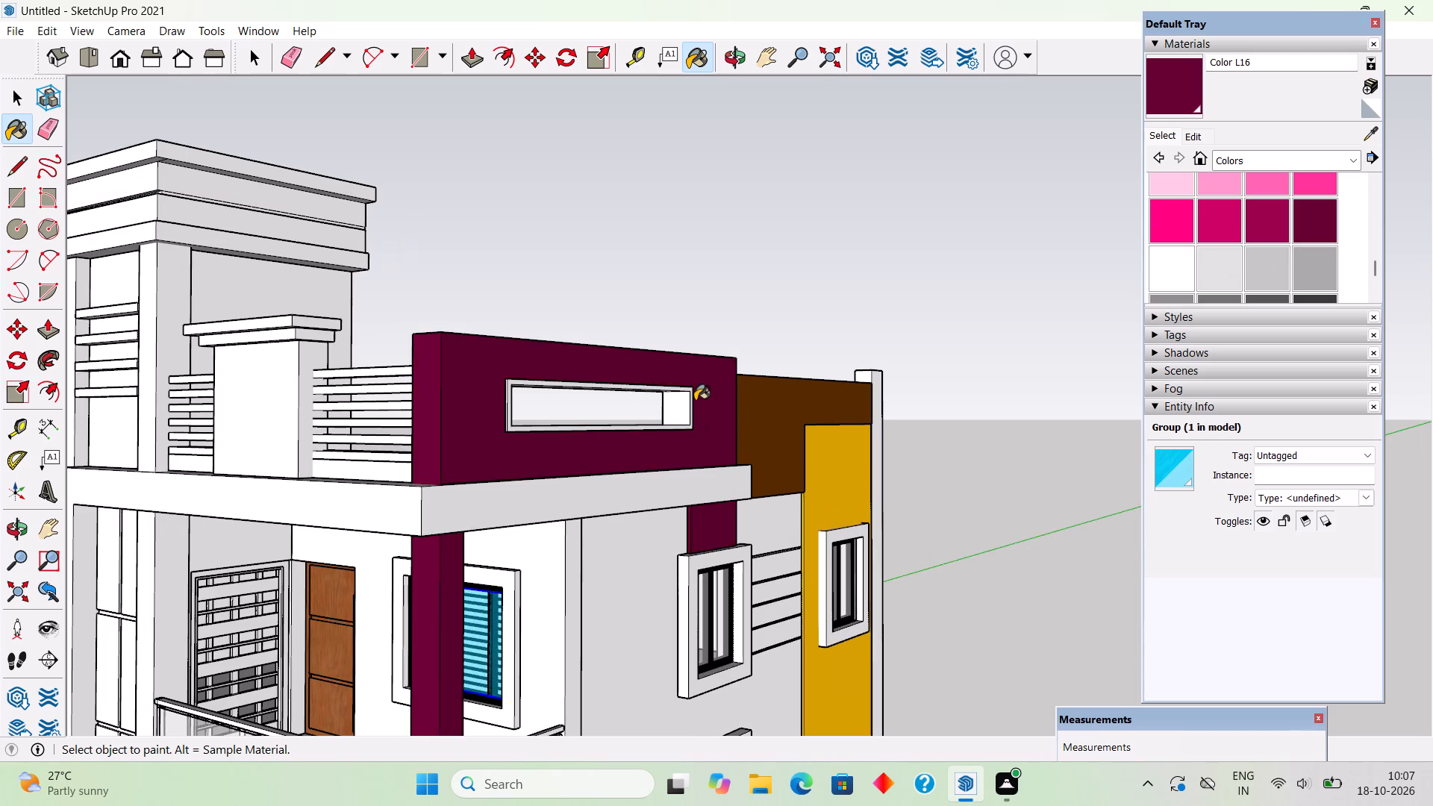
scroll(695, 401, "down", 4)
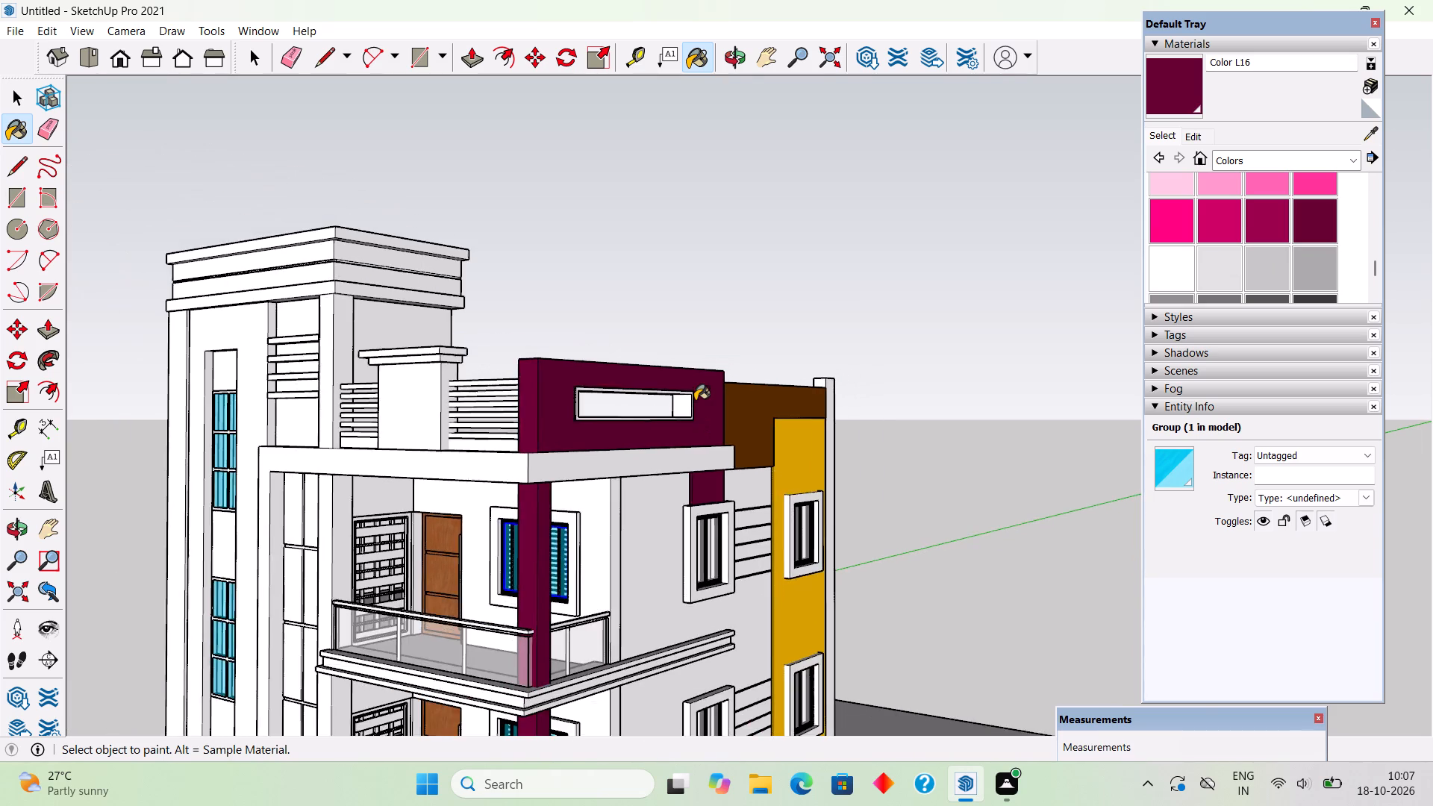
scroll(695, 401, "down", 4)
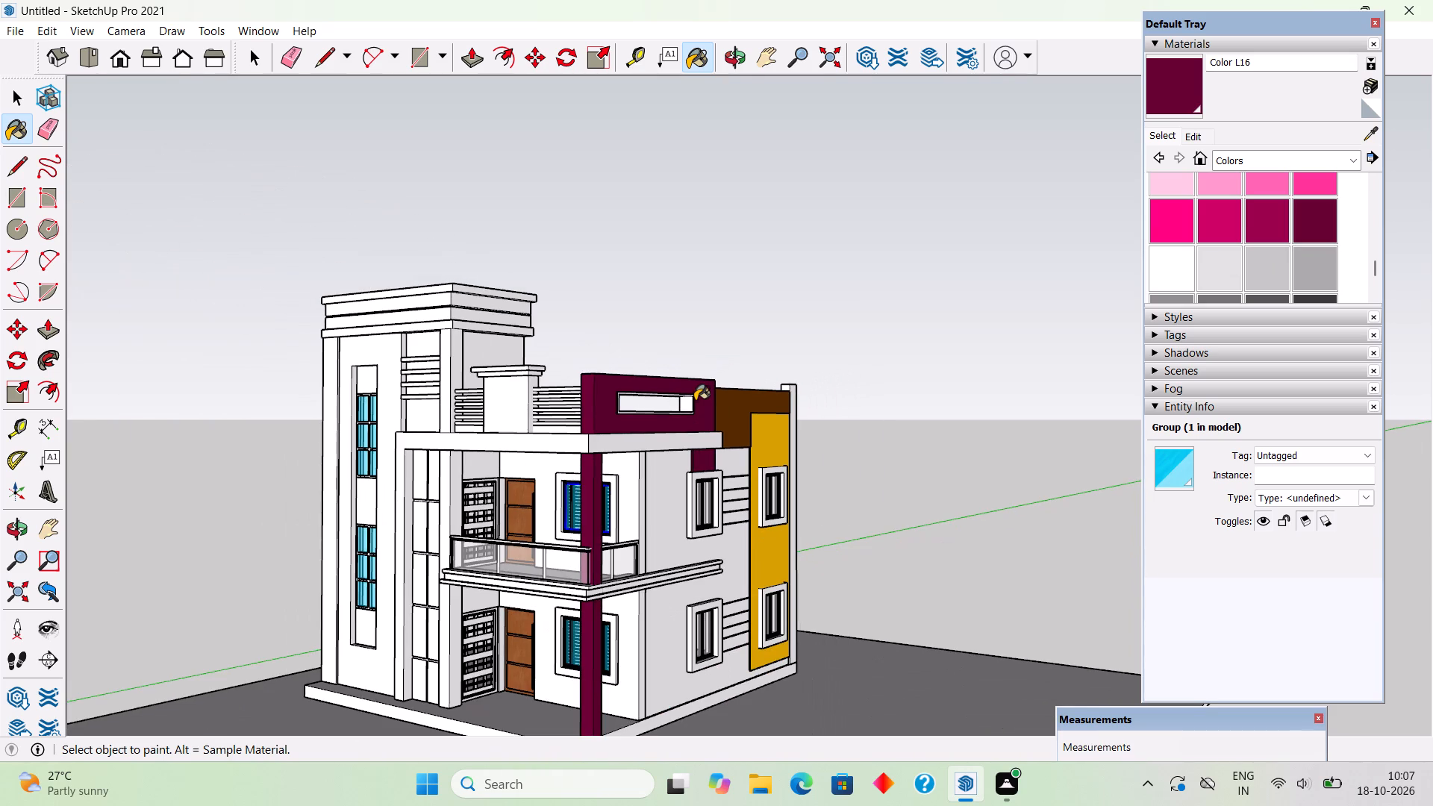
left_click(341, 346)
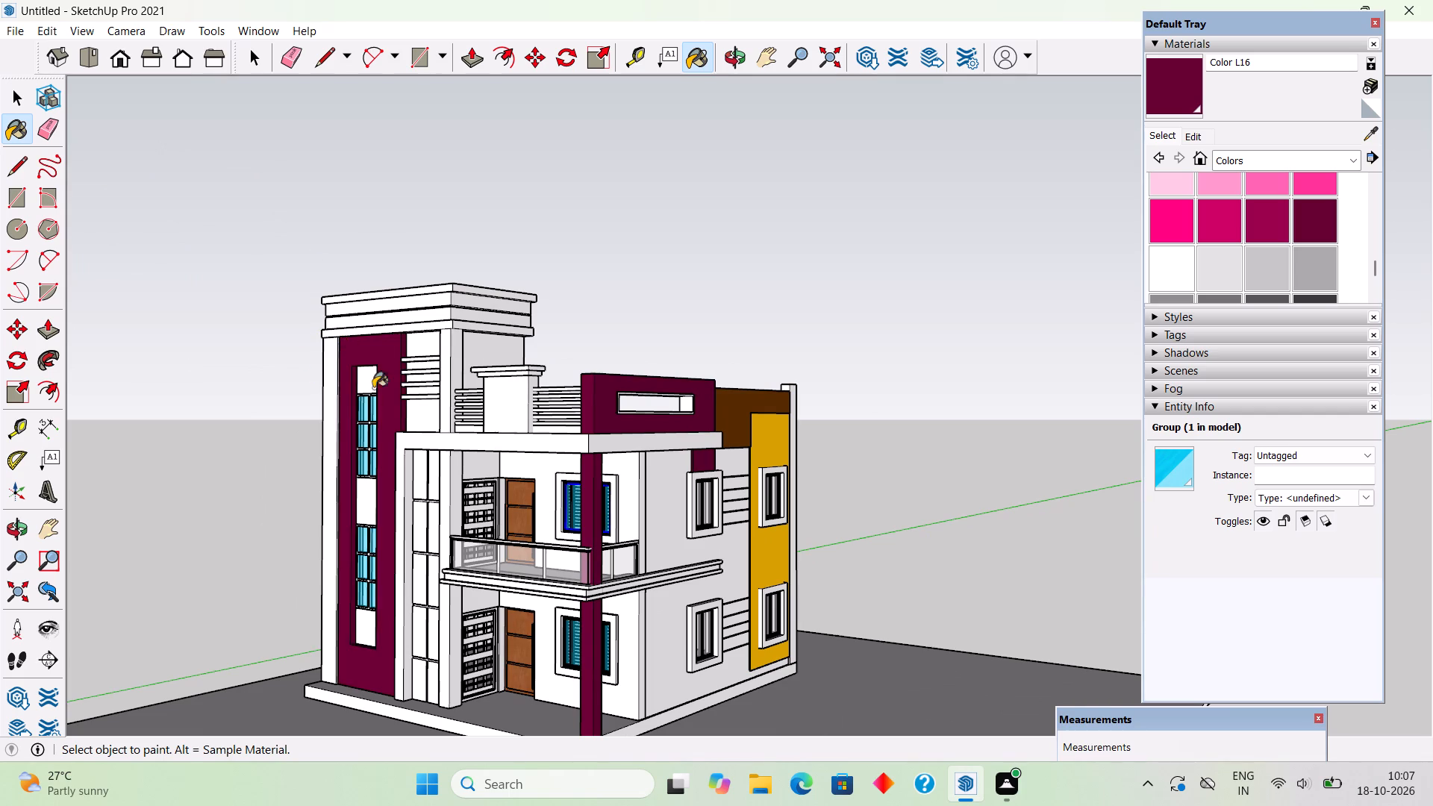
Sample Color C08 from the upper side wall and paint the tall gridded panel beside the stair tower with it.
middle_click_drag(533, 518, 755, 509)
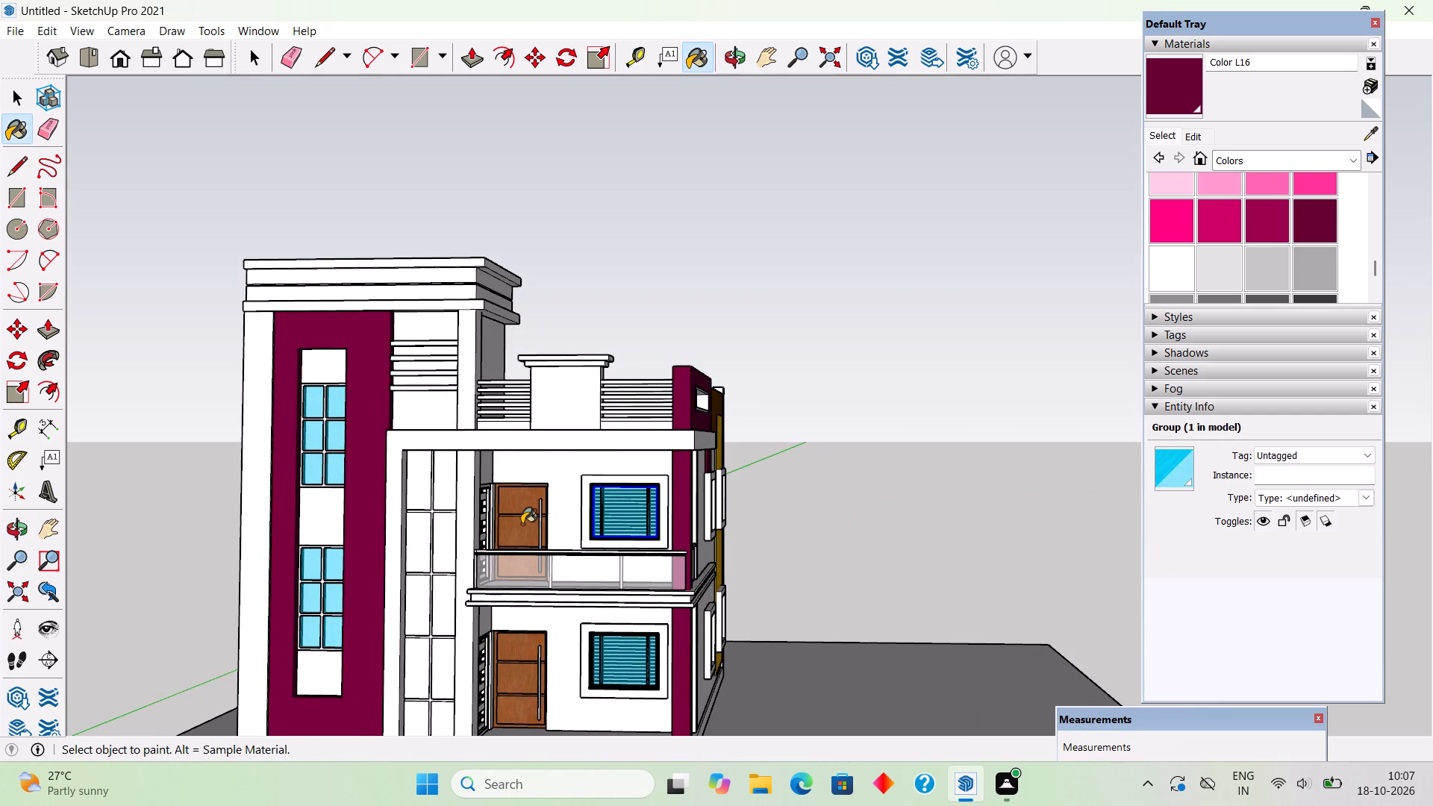
scroll(522, 524, "down", 1)
middle_click_drag(469, 523, 138, 532)
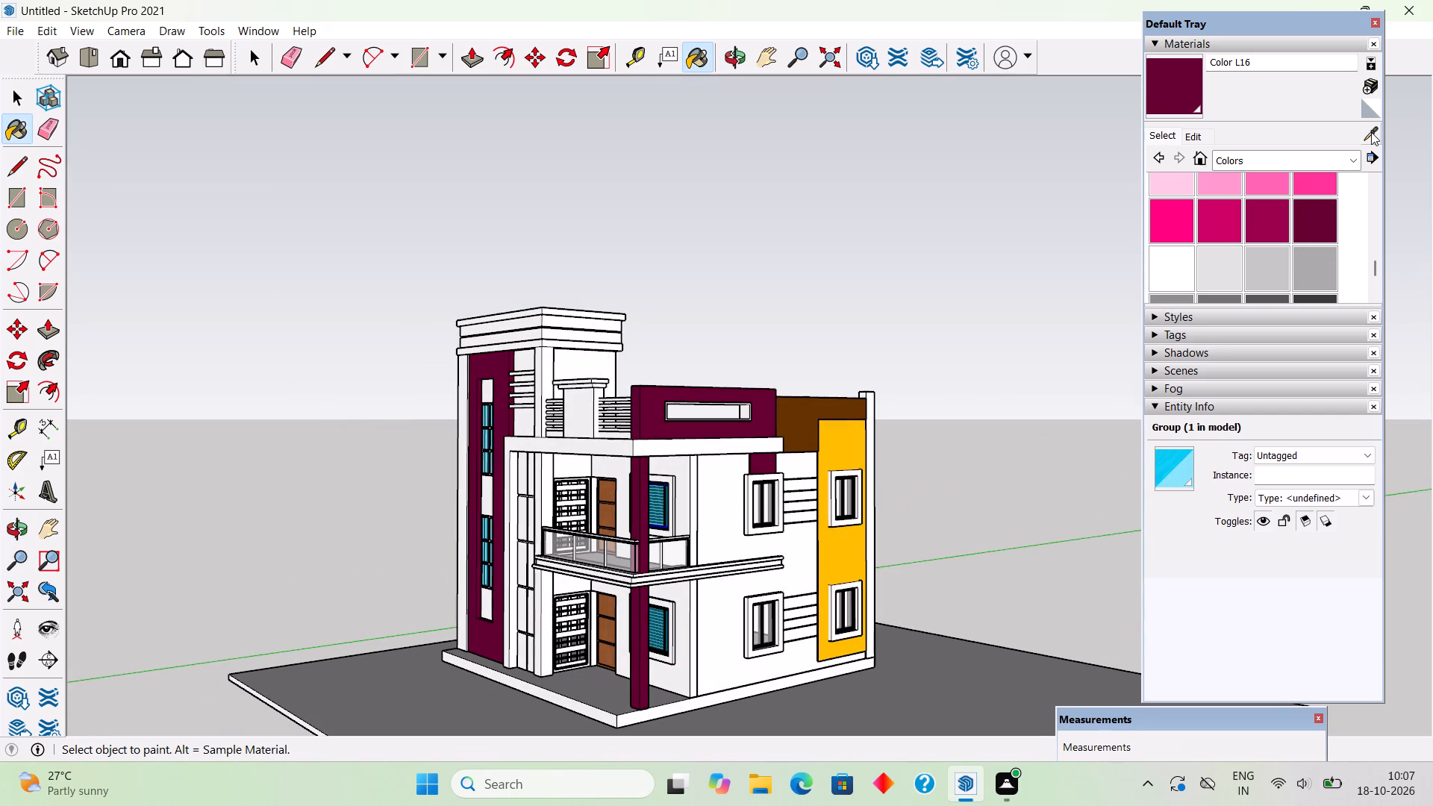
left_click(1371, 132)
left_click(787, 413)
middle_click_drag(534, 495, 892, 472)
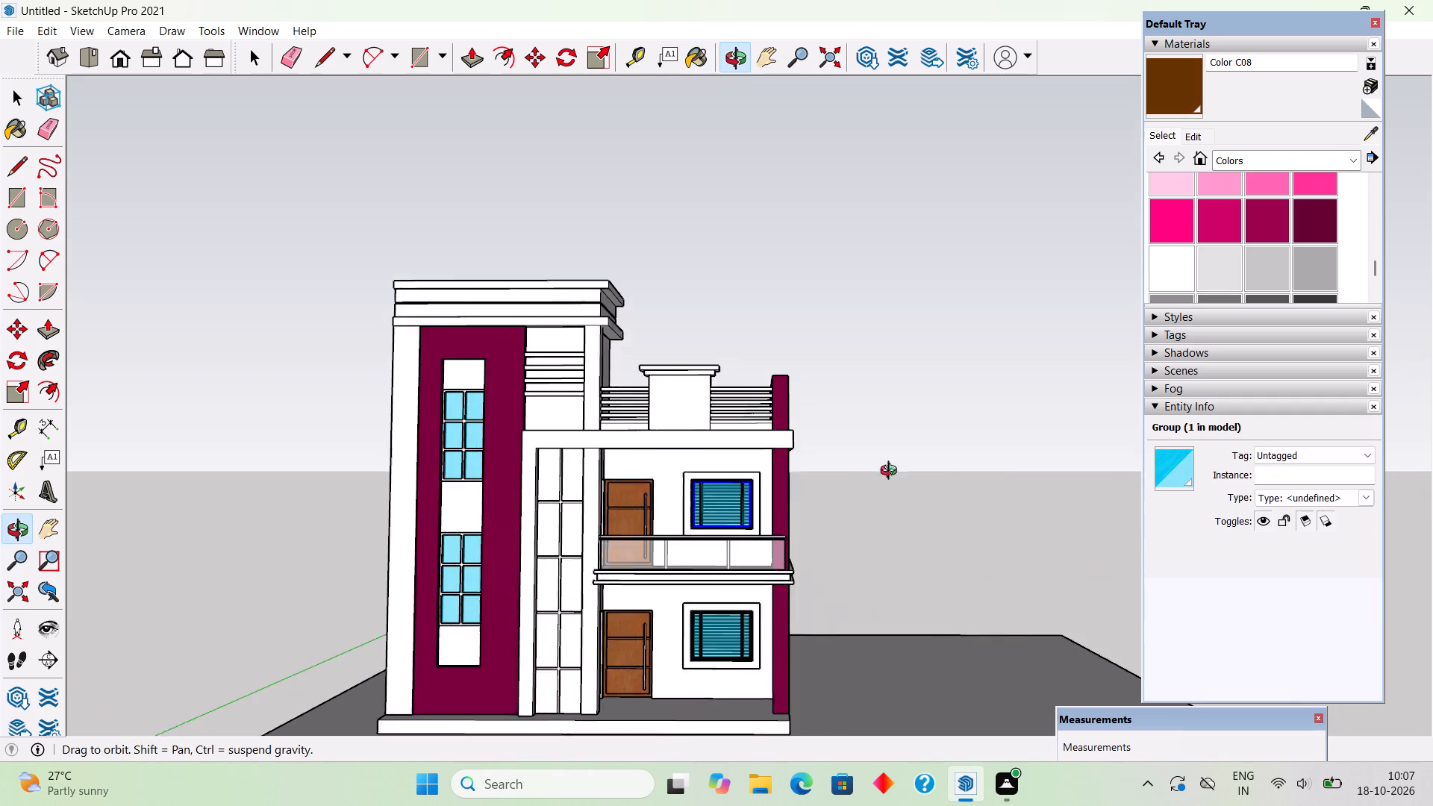
middle_click_drag(892, 472, 922, 468)
scroll(593, 526, "up", 2)
left_click(591, 527)
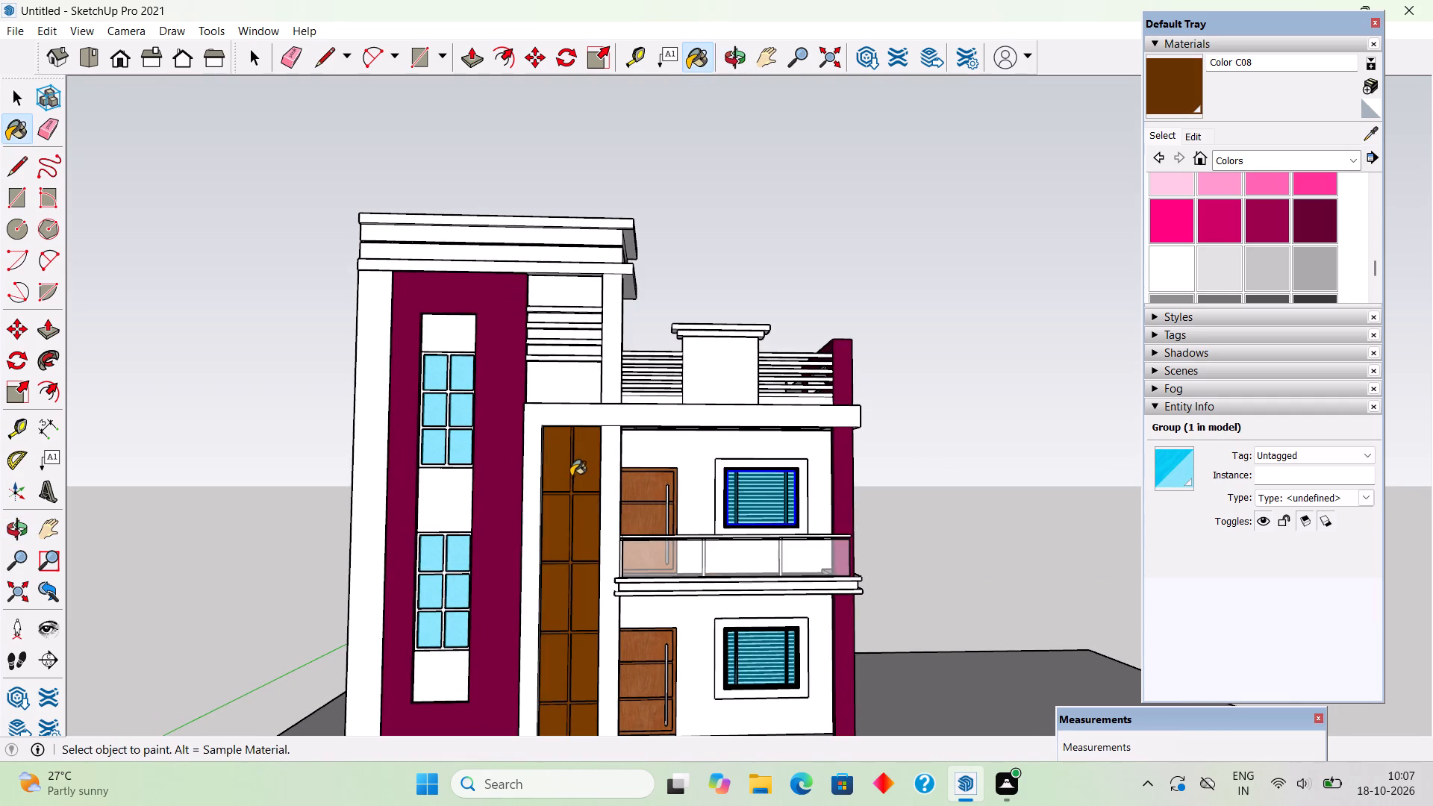
middle_click_drag(584, 532, 581, 592)
scroll(581, 592, "down", 2)
key("space")
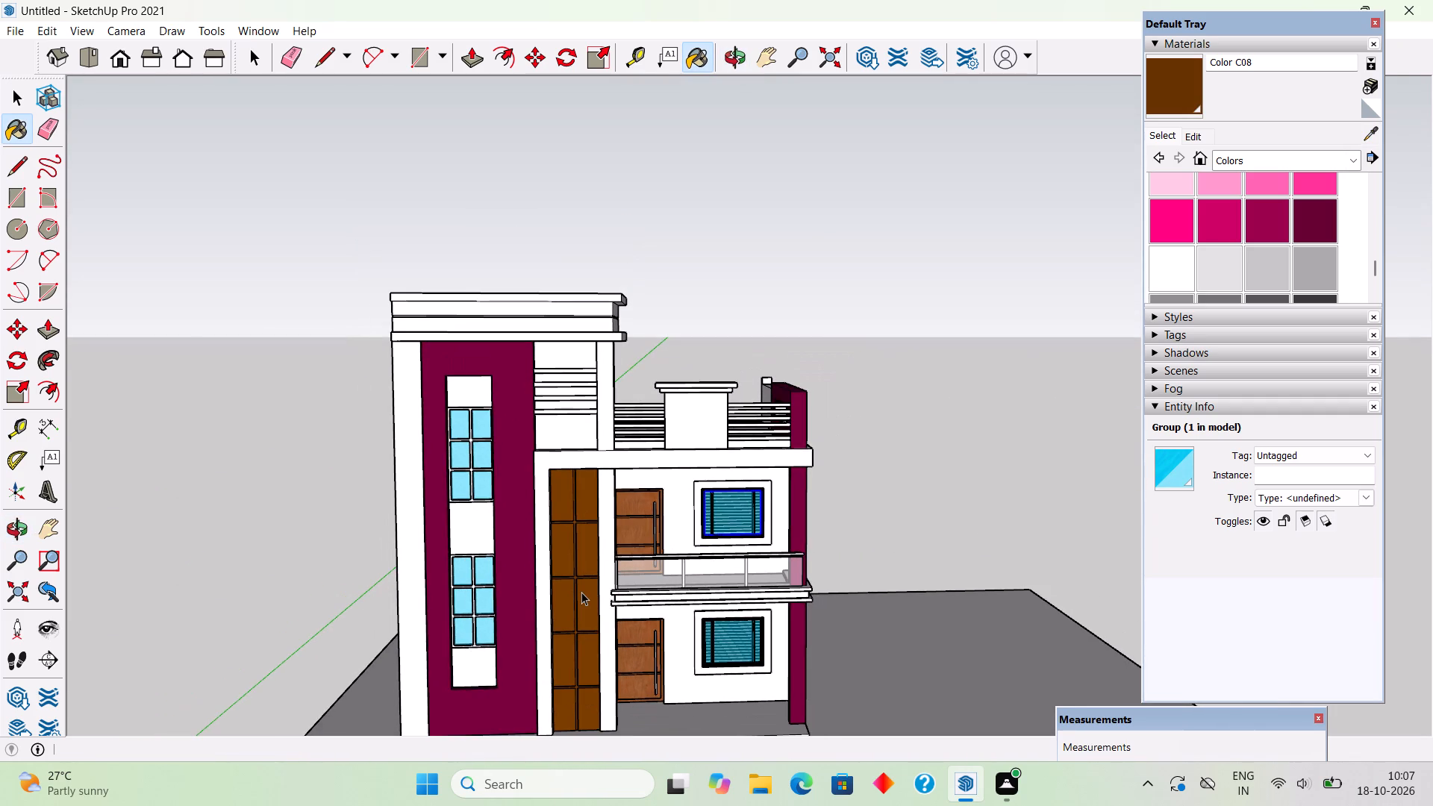
Sample Color D05 from the side-wall panel and paint the stair tower's outer vertical front strip with it.
middle_click_drag(775, 513, 338, 435)
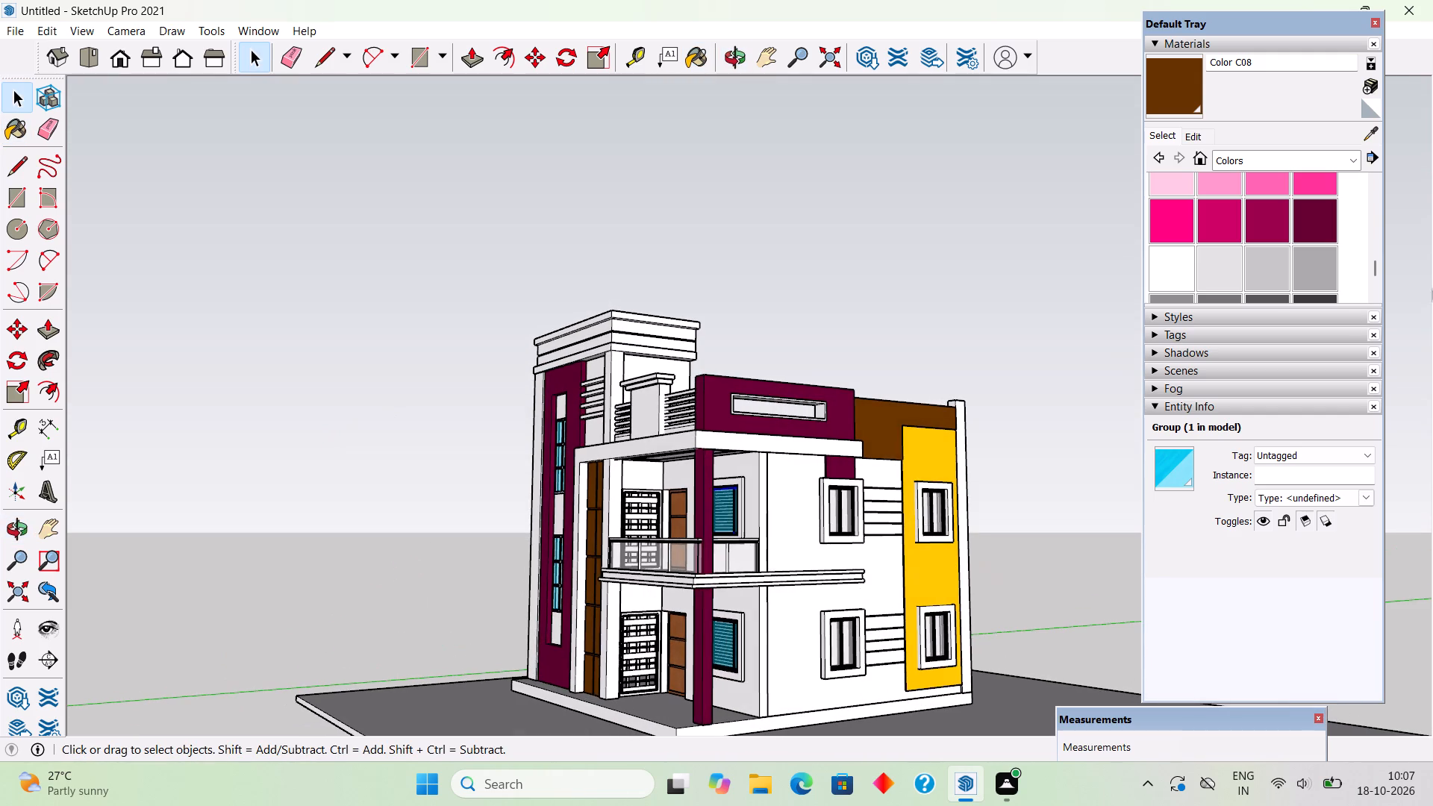
left_click(1375, 132)
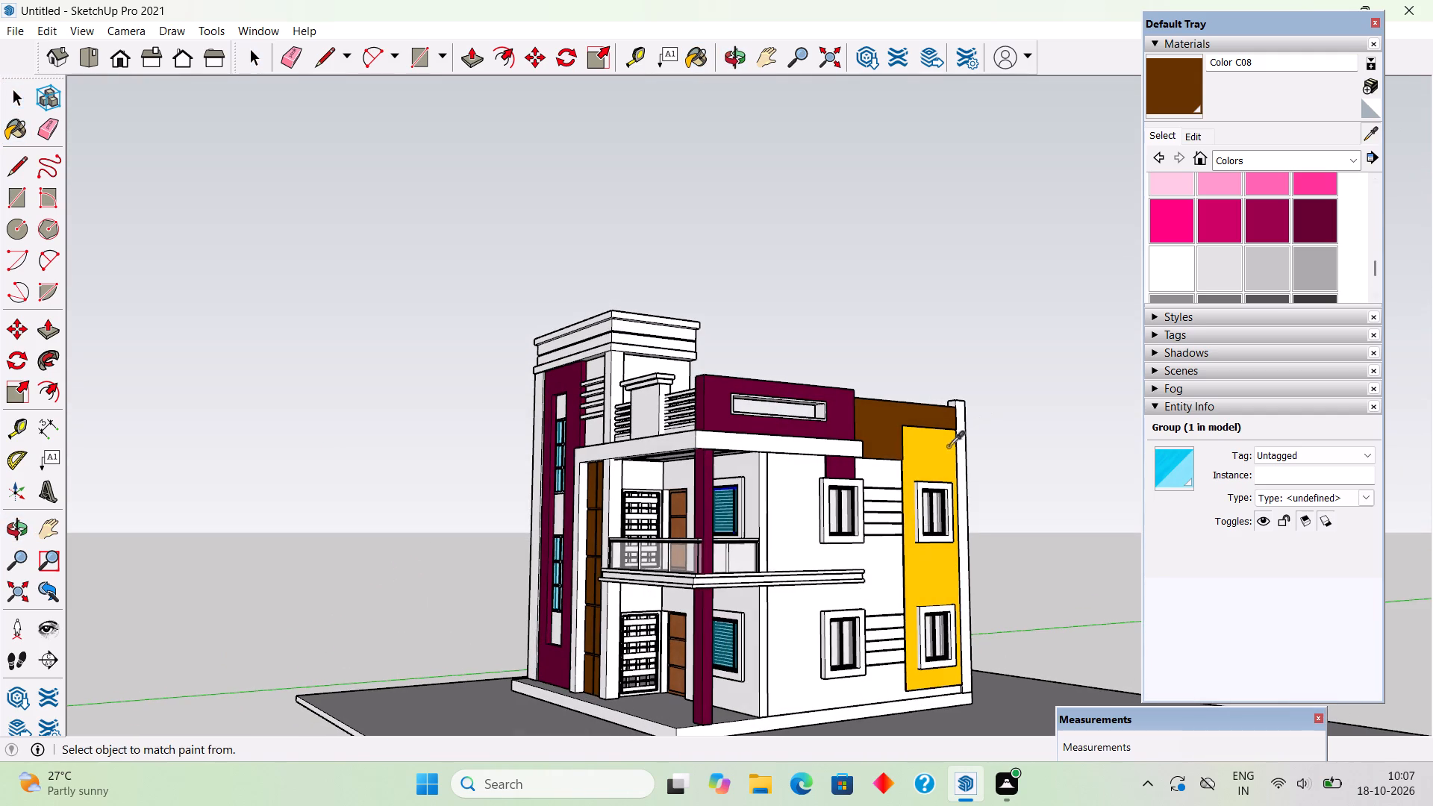
left_click(938, 452)
middle_click_drag(274, 521, 805, 520)
scroll(493, 512, "up", 1)
left_click(480, 510)
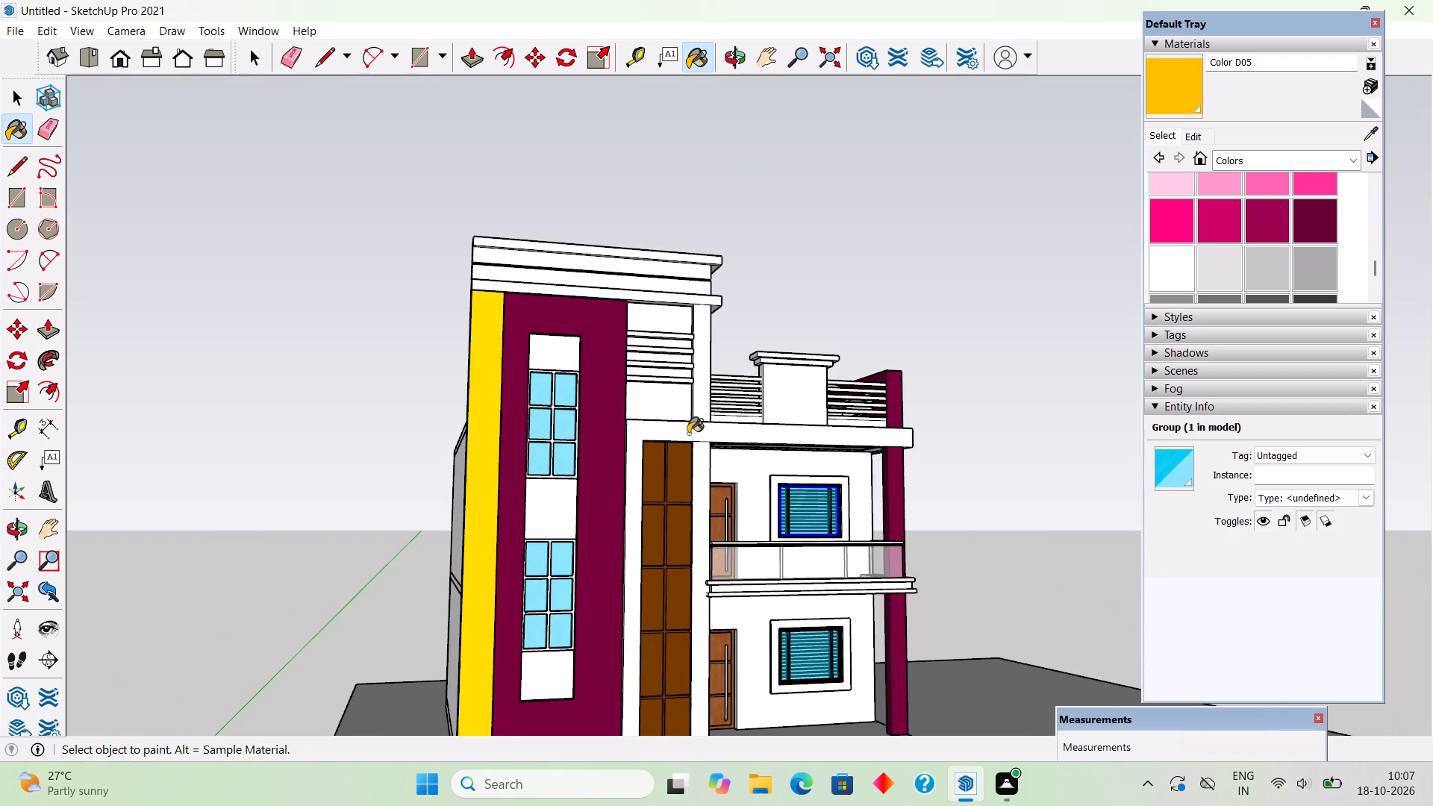
key("space")
Sample Color C08 from the tall gridded panel and paint the stair tower's upper cornice with it.
middle_click_drag(749, 314, 738, 370)
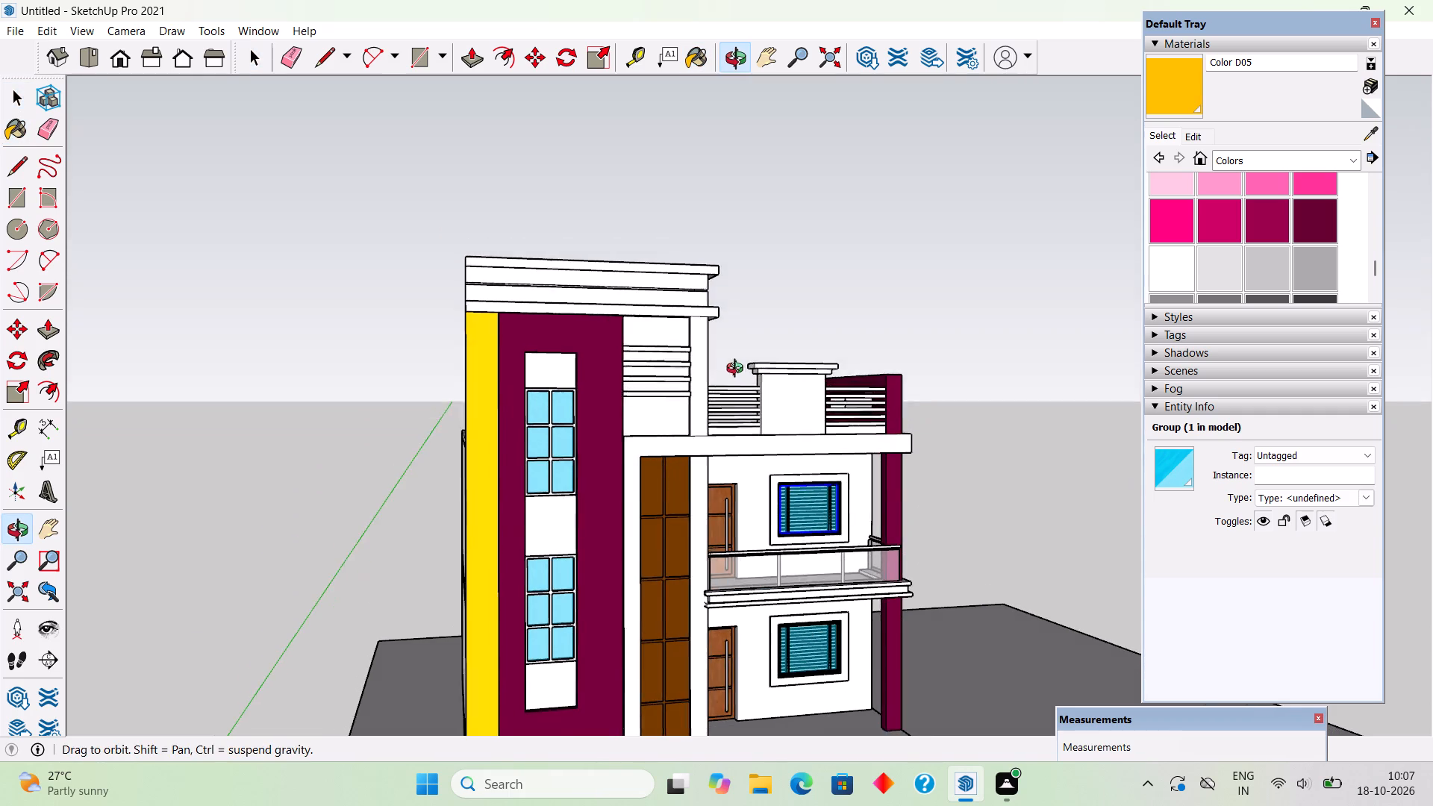
middle_click_drag(738, 370, 737, 380)
left_click(1363, 129)
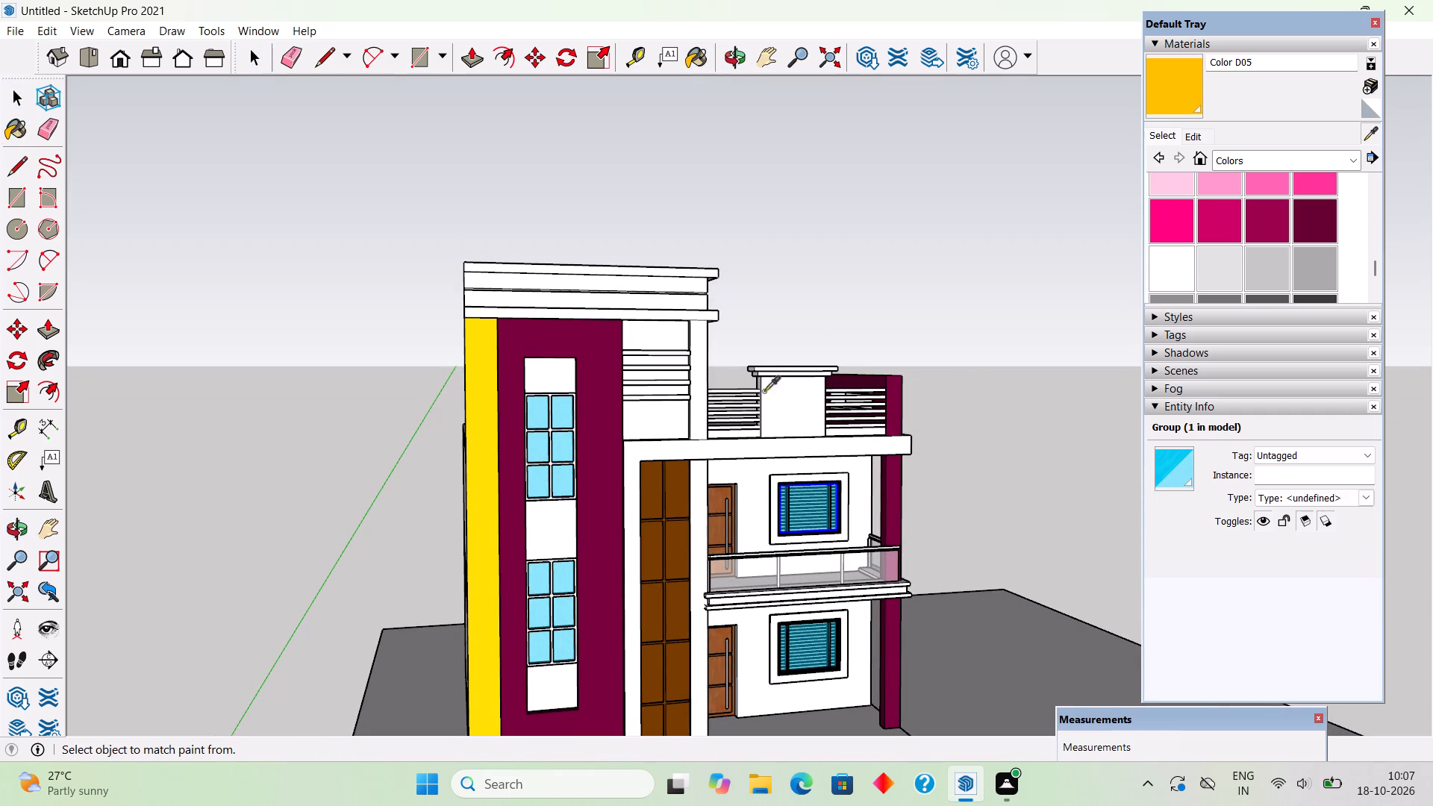
left_click(649, 507)
left_click(652, 299)
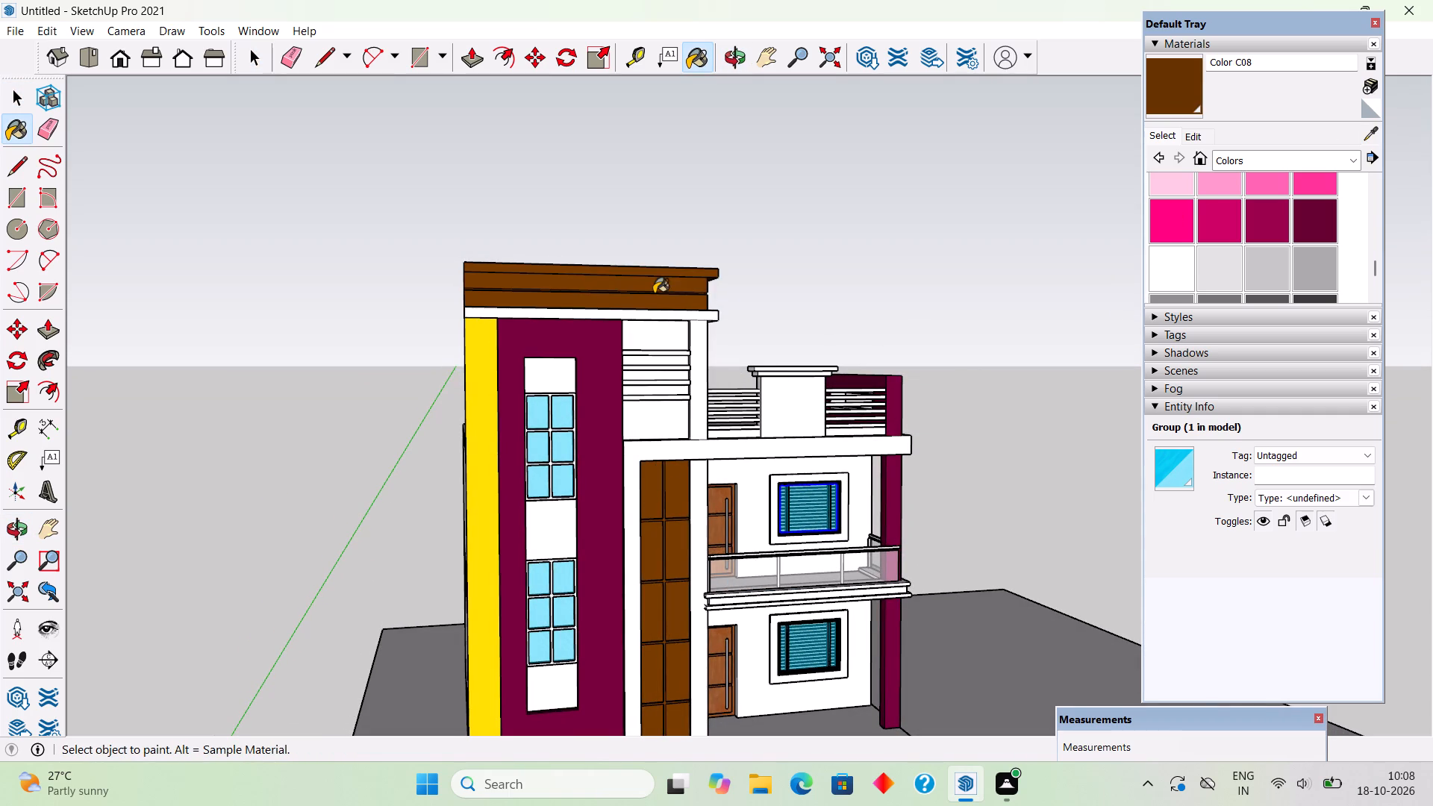
Open the stair tower's cornice group and paint its projecting top band's front, side and top faces with Color M00.
key("space")
triple_click(669, 272)
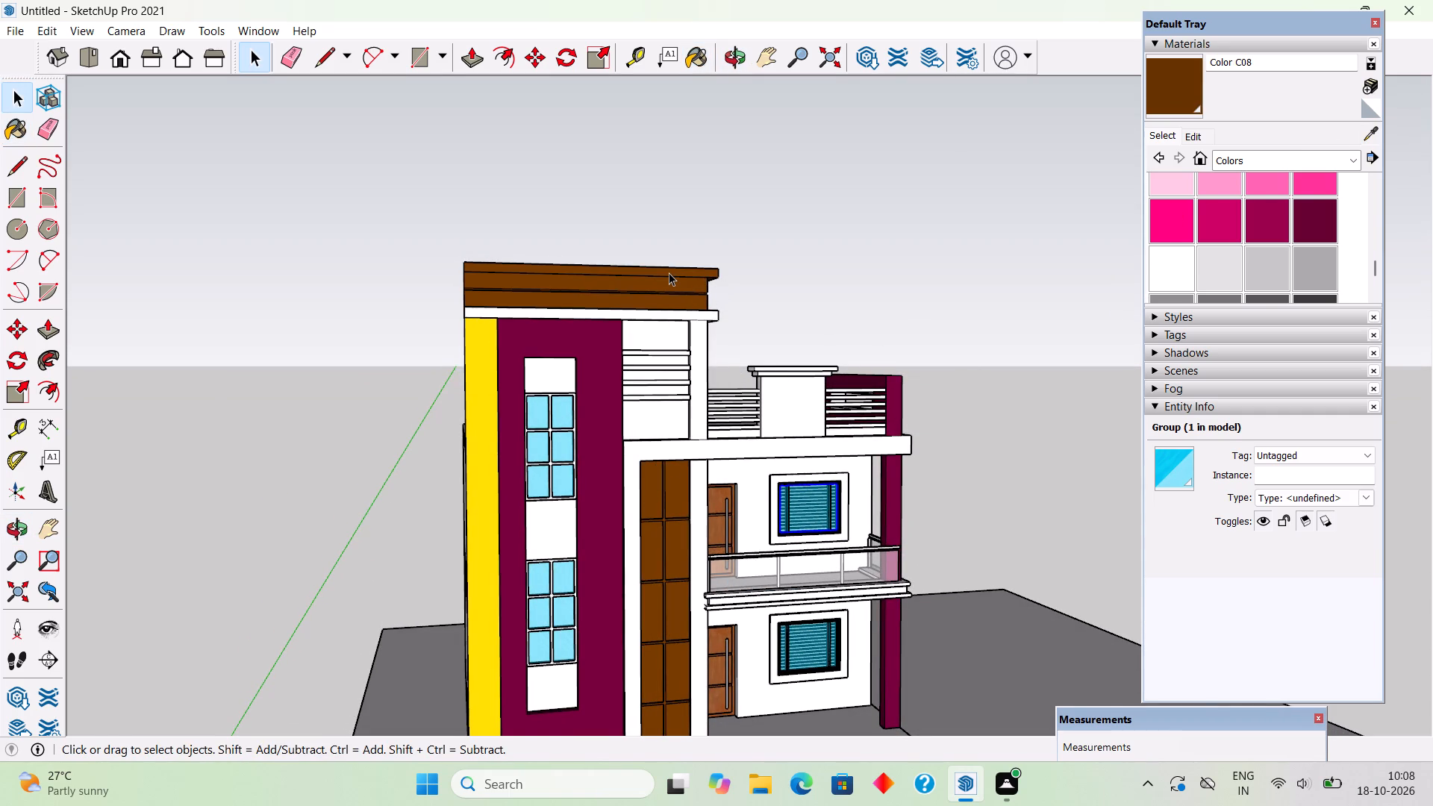
scroll(669, 272, "up", 9)
left_click(678, 268)
middle_click_drag(685, 280, 671, 297)
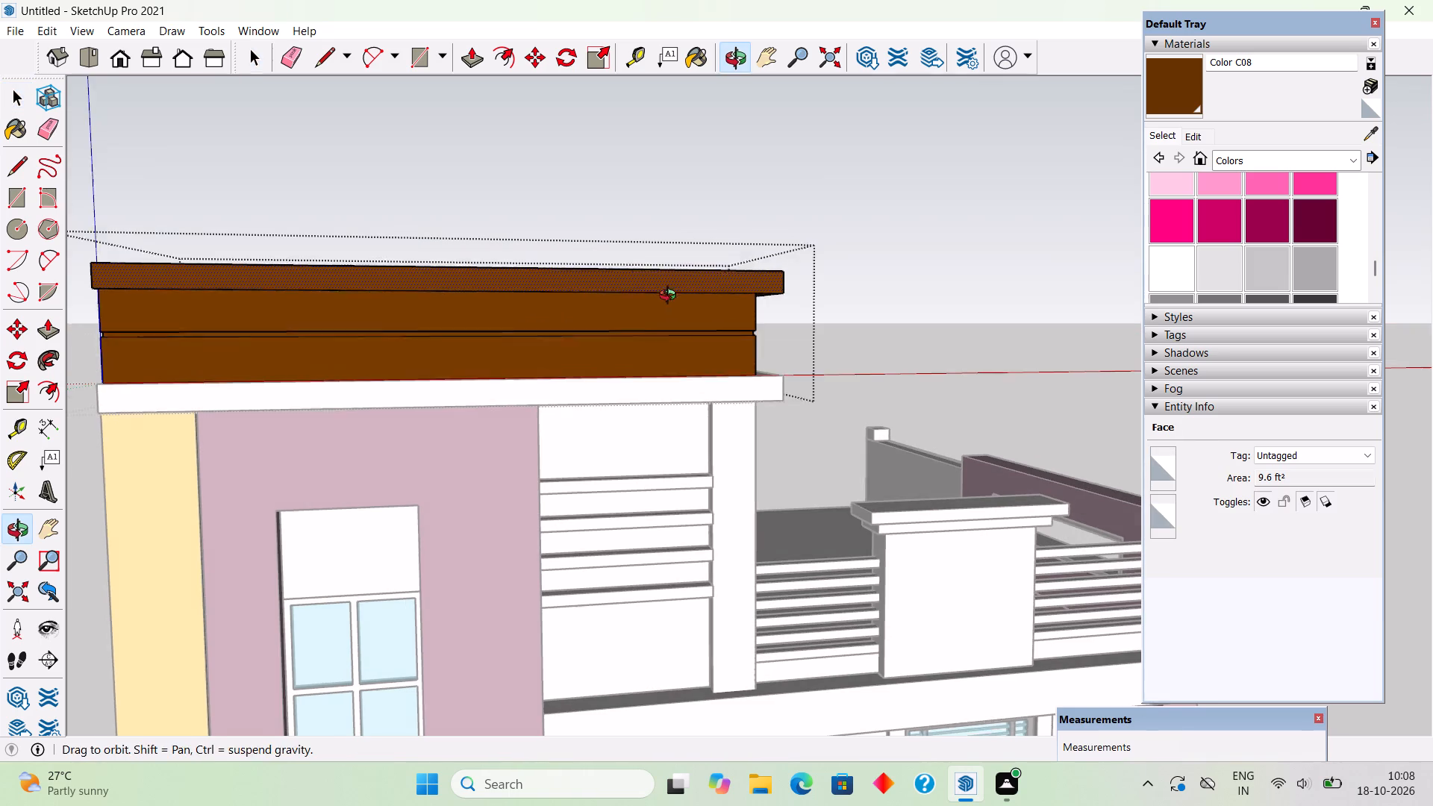
middle_click_drag(671, 297, 669, 304)
left_click(1165, 262)
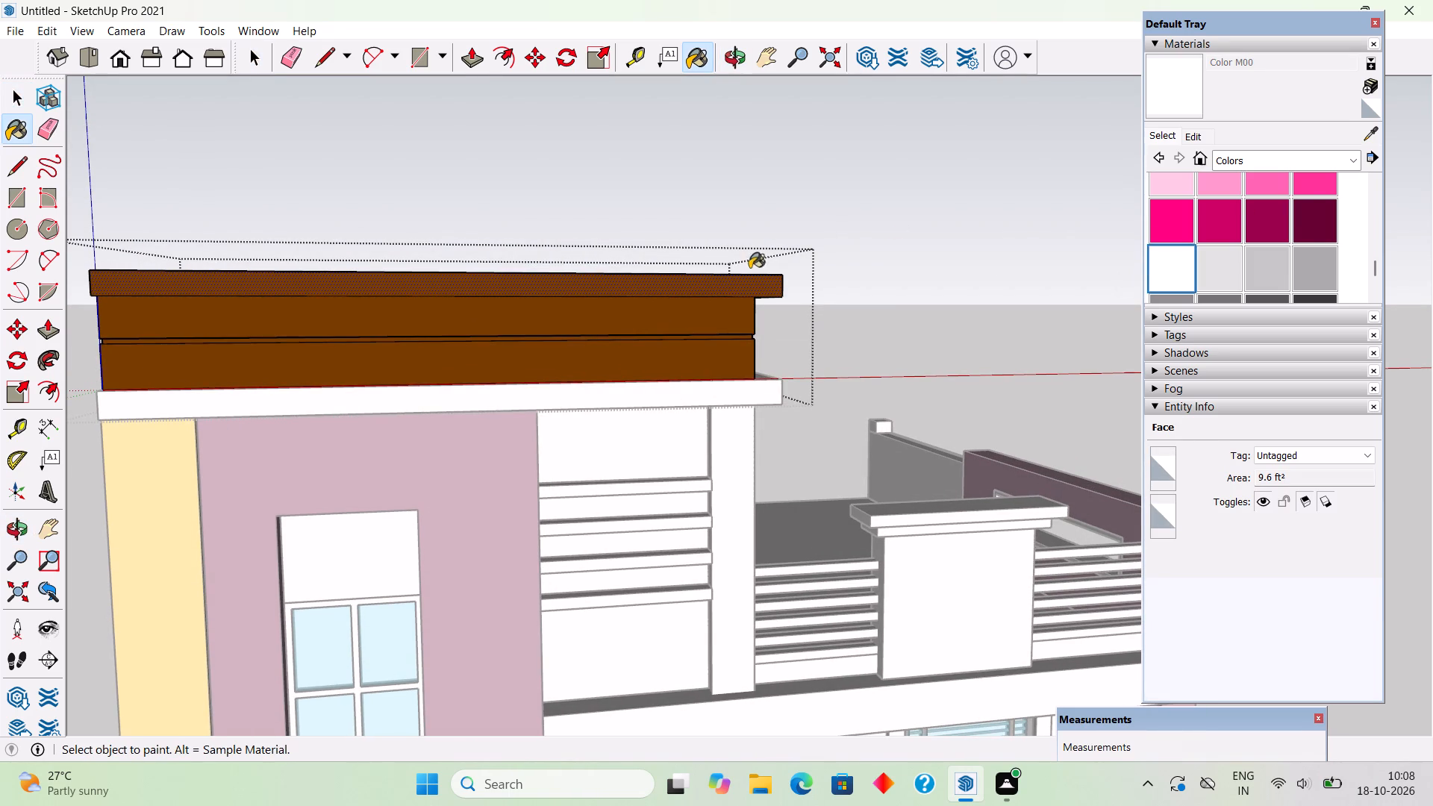
left_click(744, 281)
middle_click_drag(720, 290, 428, 319)
left_click(684, 292)
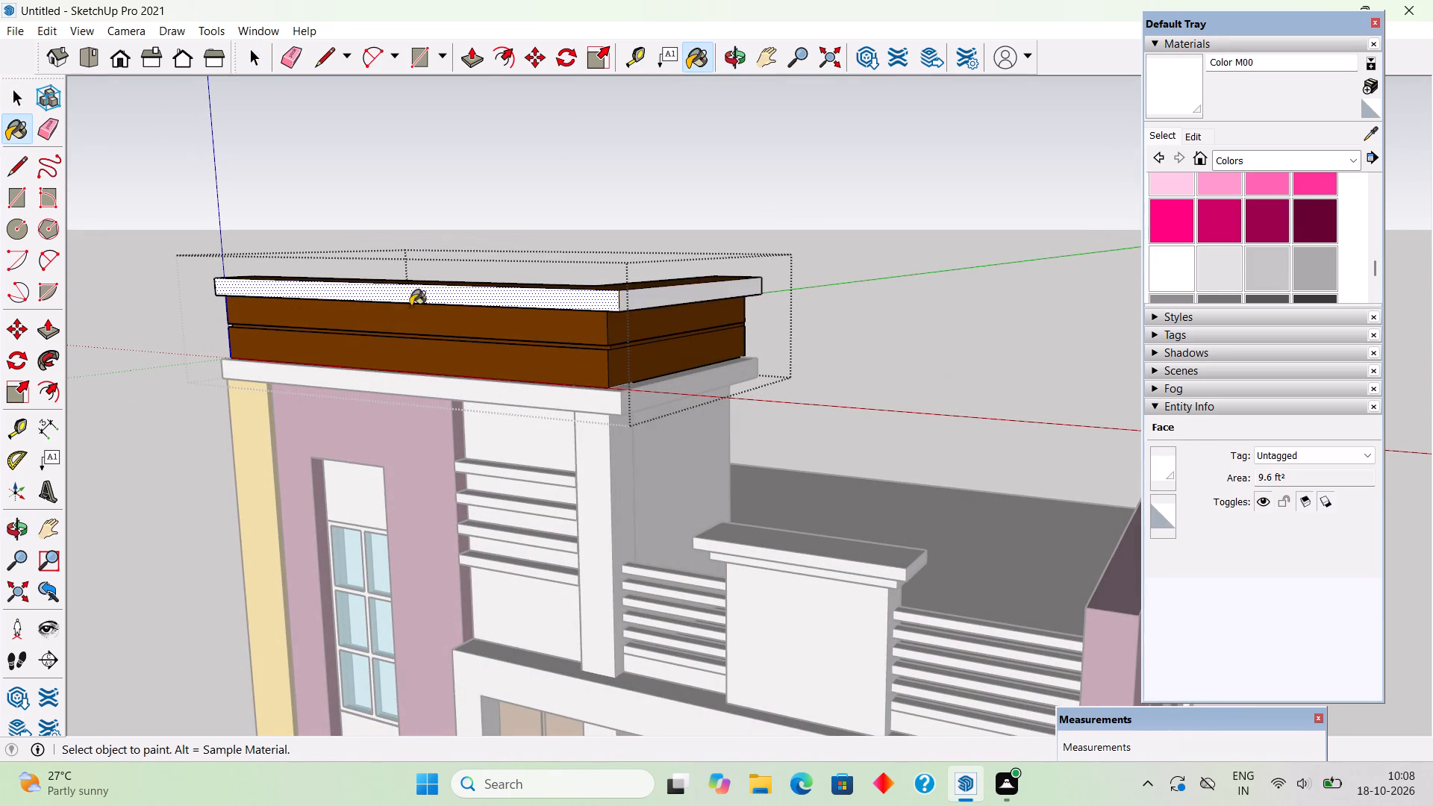
middle_click_drag(429, 310, 1079, 279)
left_click(726, 244)
middle_click_drag(753, 231, 715, 341)
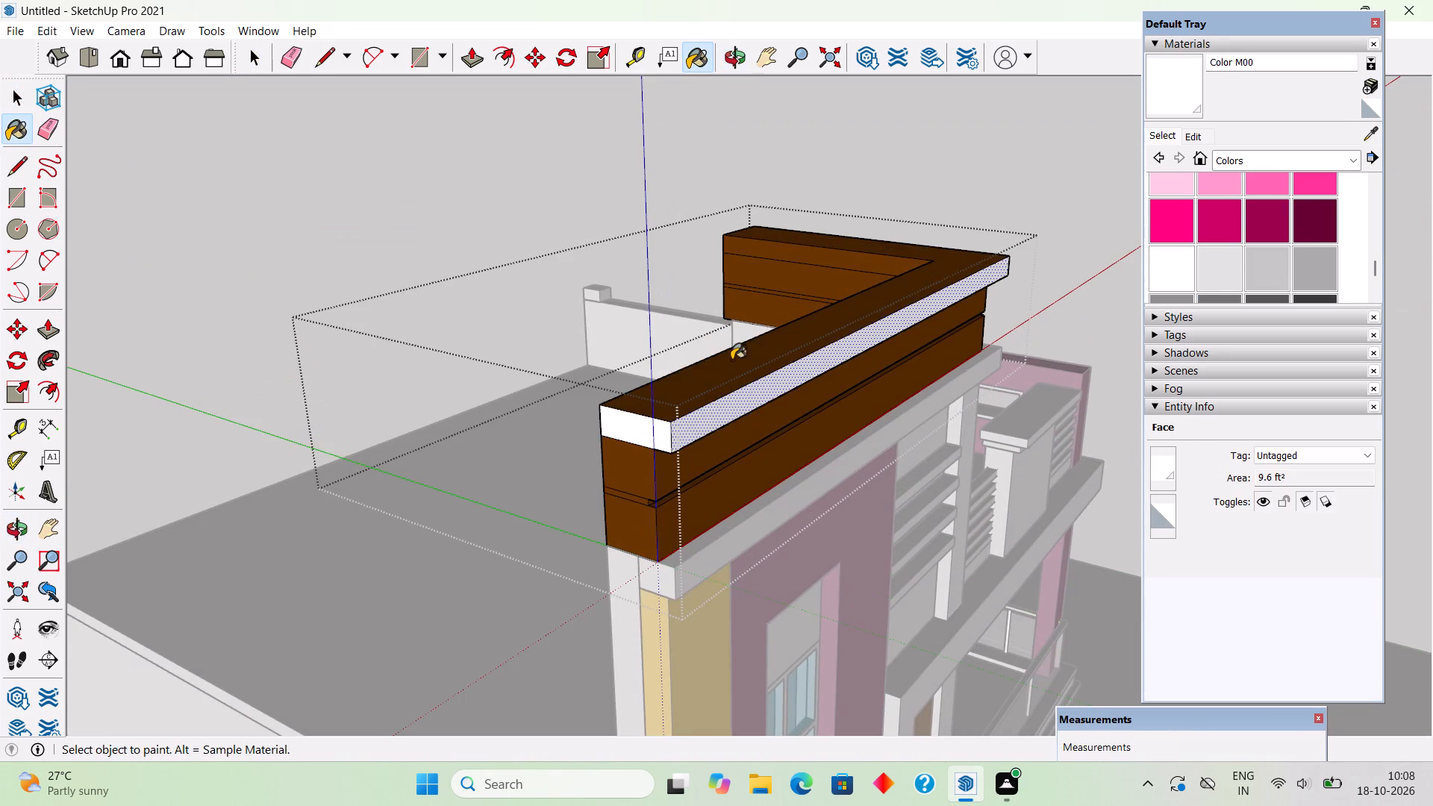
left_click(731, 360)
Paint the undersides of the cornice's projecting top band with Color M00 and exit the group.
middle_click_drag(767, 395, 741, 299)
middle_click_drag(783, 327, 756, 228)
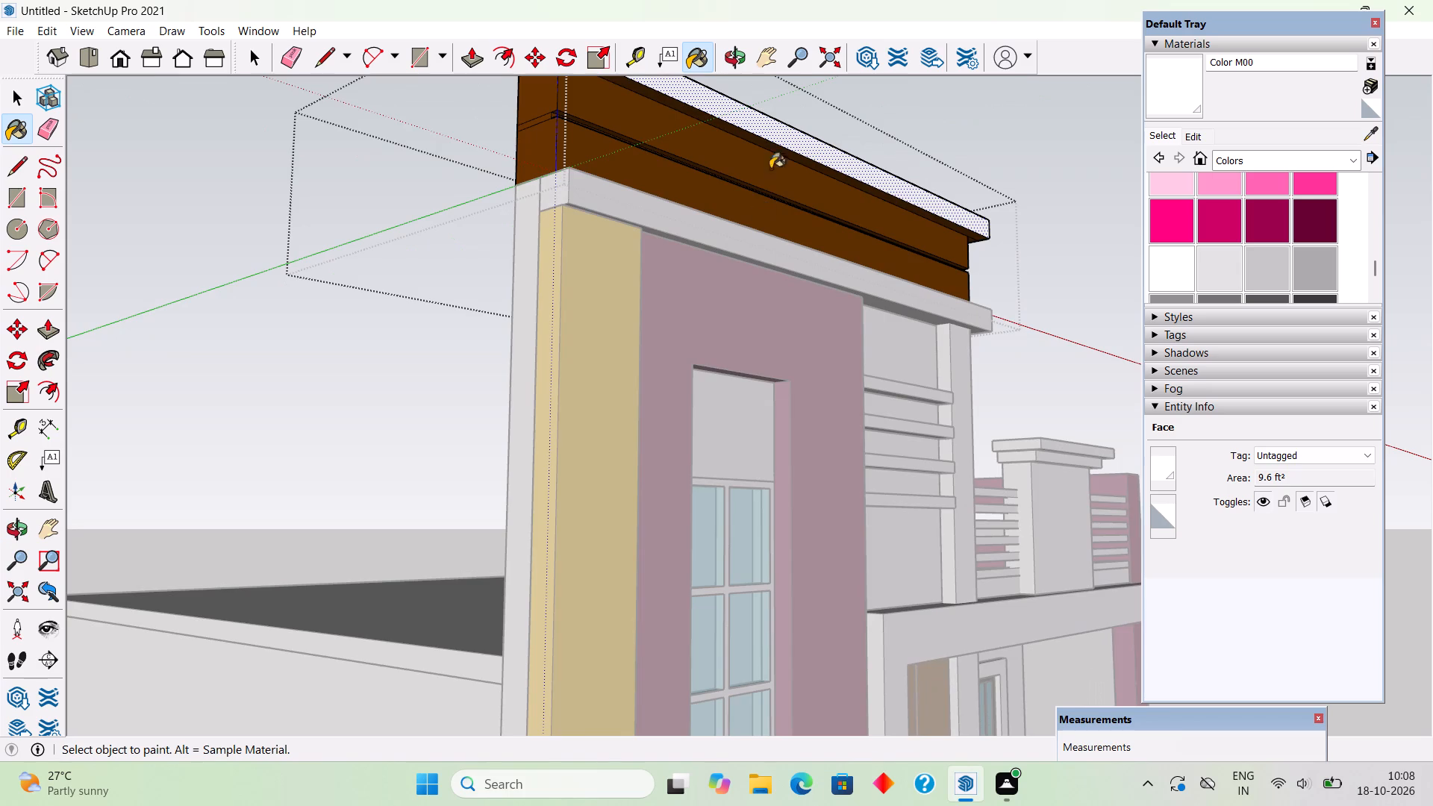
scroll(772, 137, "up", 3)
left_click(772, 149)
scroll(788, 181, "down", 1)
middle_click_drag(867, 304, 990, 399)
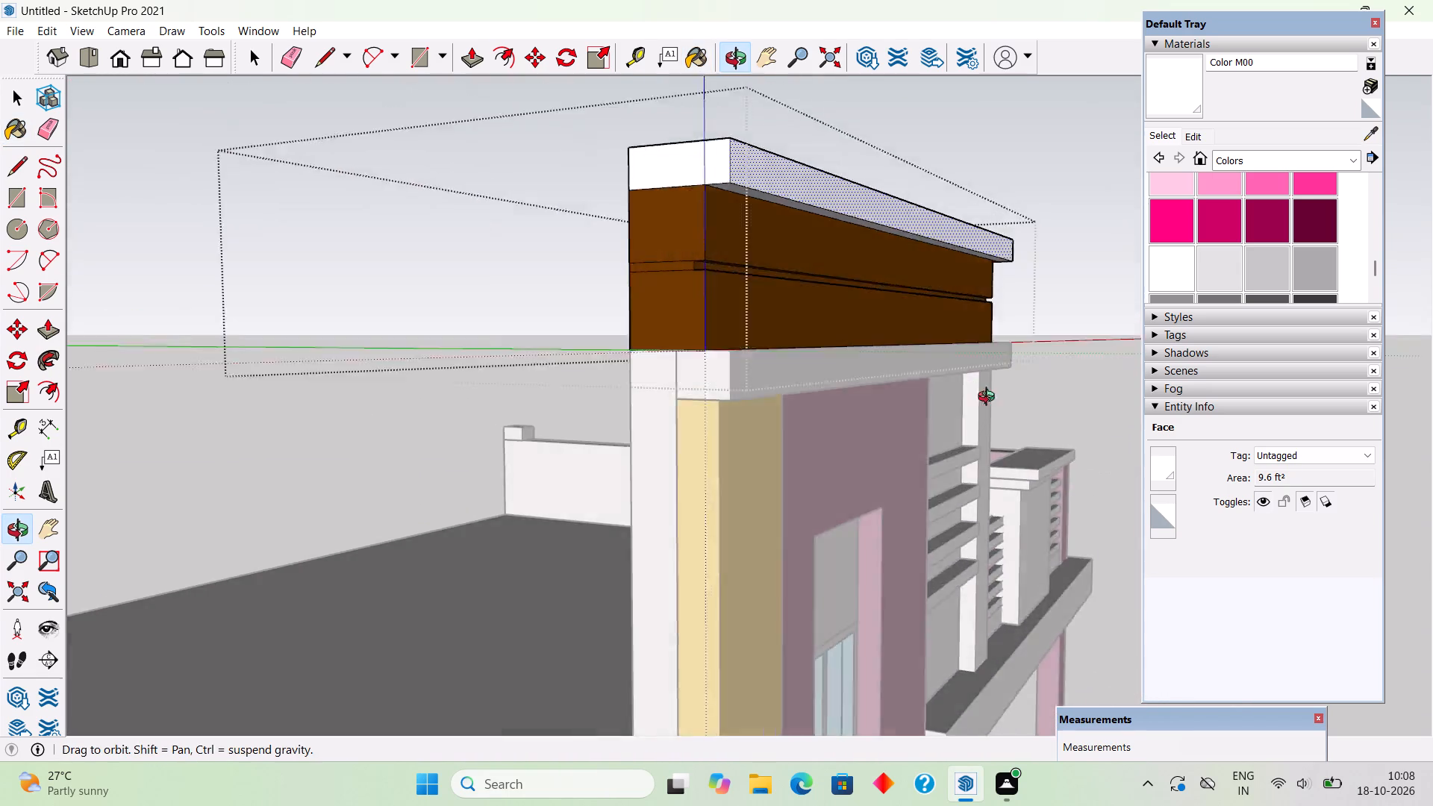
middle_click_drag(990, 399, 996, 404)
scroll(996, 404, "down", 1)
middle_click_drag(804, 234, 275, 165)
middle_click_drag(1007, 285, 708, 241)
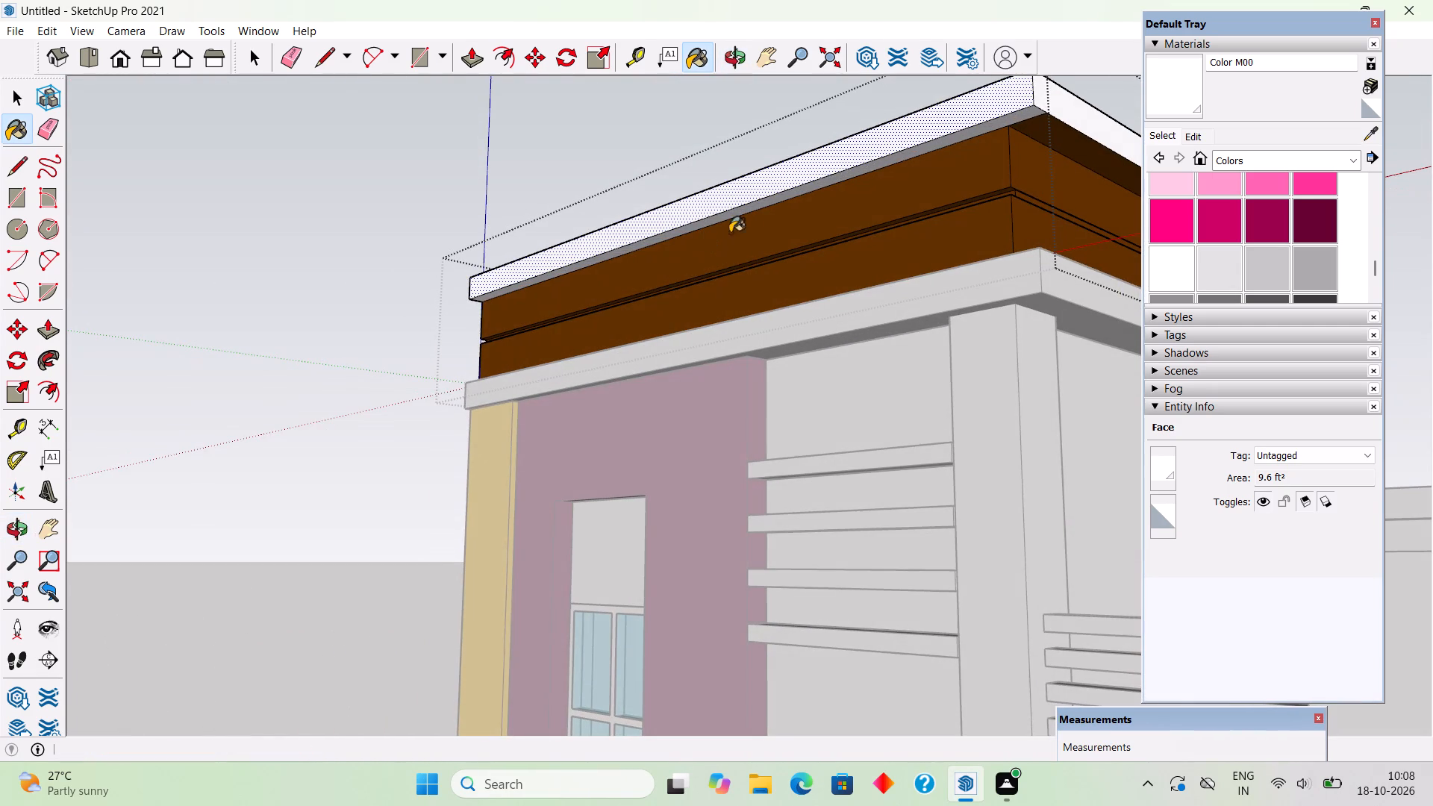
left_click(1077, 140)
key("space")
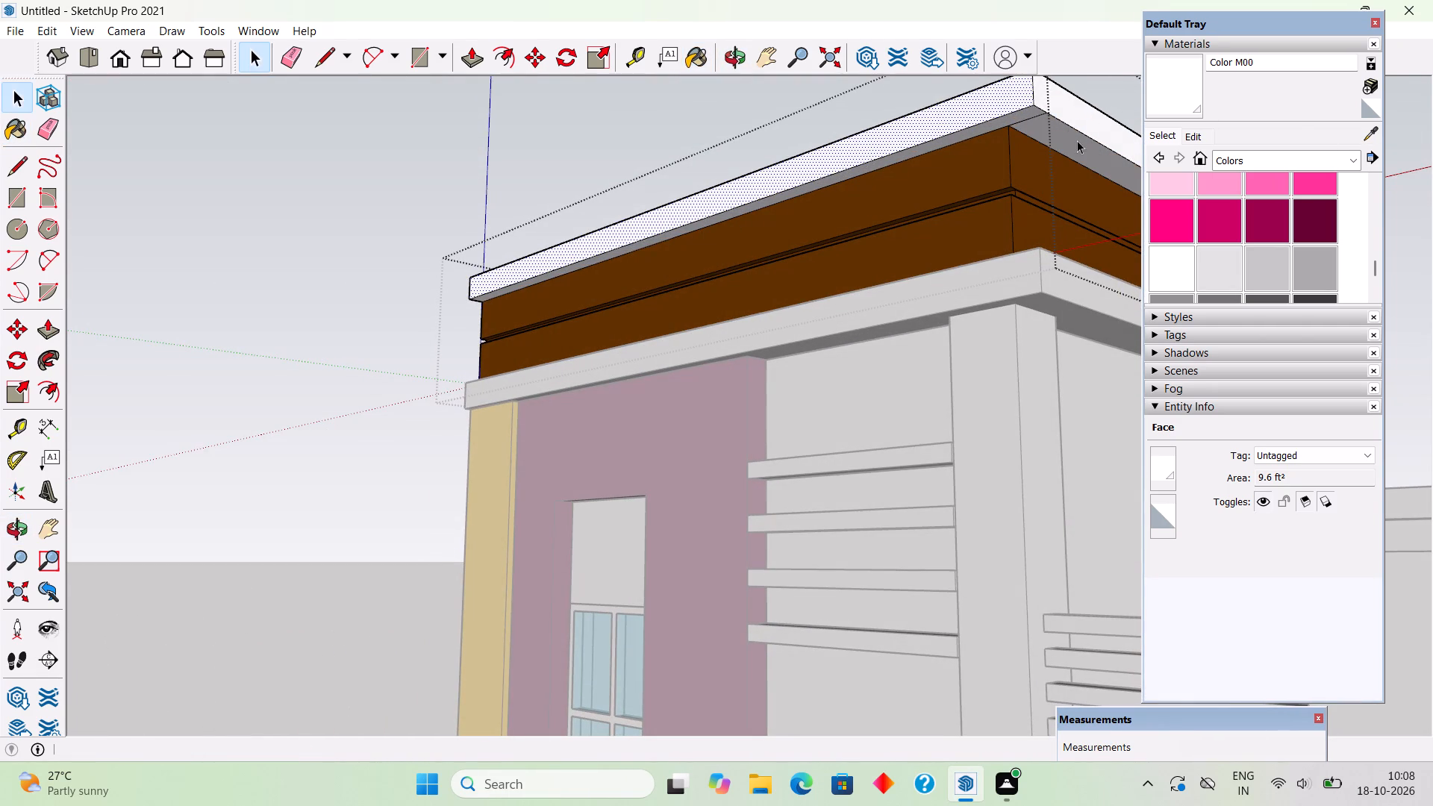
scroll(1038, 237, "down", 1)
middle_click_drag(1028, 273, 1088, 409)
scroll(840, 311, "down", 3)
left_click(729, 124)
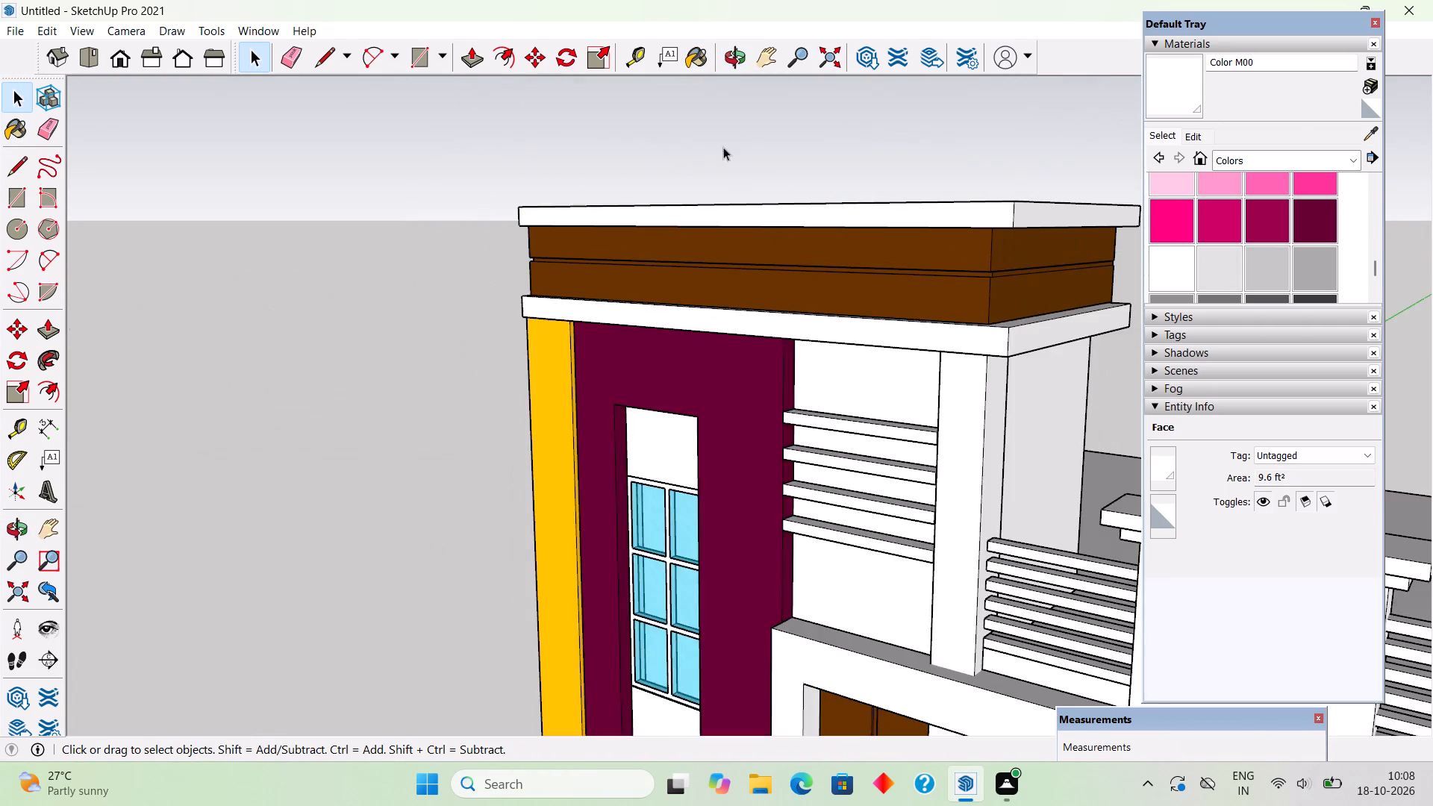
Sample Color D05 from the tower's outer strip and paint the tall front column and the roof parapet's central block.
middle_click_drag(686, 427, 1026, 390)
scroll(1025, 392, "down", 4)
scroll(925, 302, "down", 3)
middle_click_drag(925, 279, 925, 302)
scroll(925, 302, "down", 1)
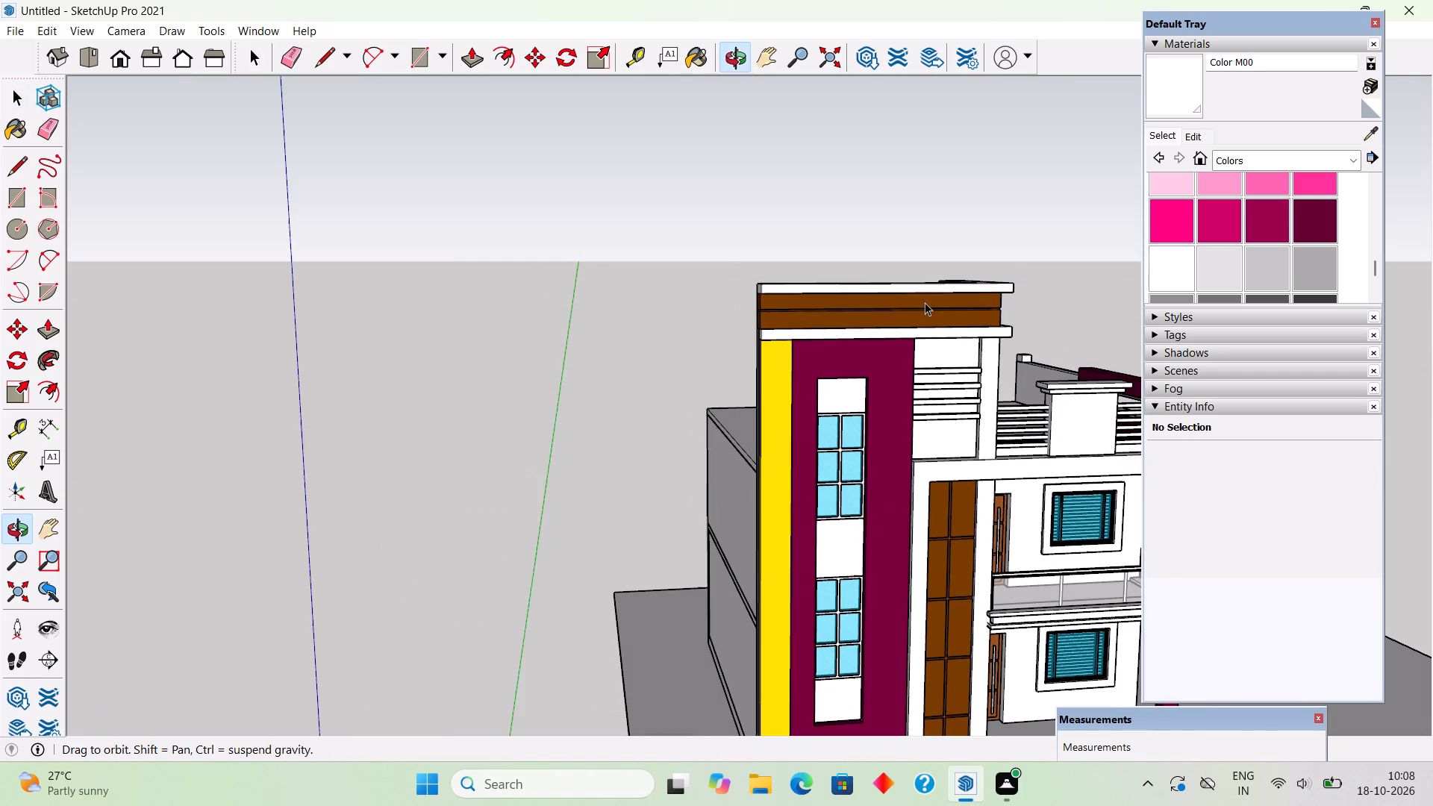
scroll(909, 315, "down", 5)
middle_click_drag(898, 307, 832, 230)
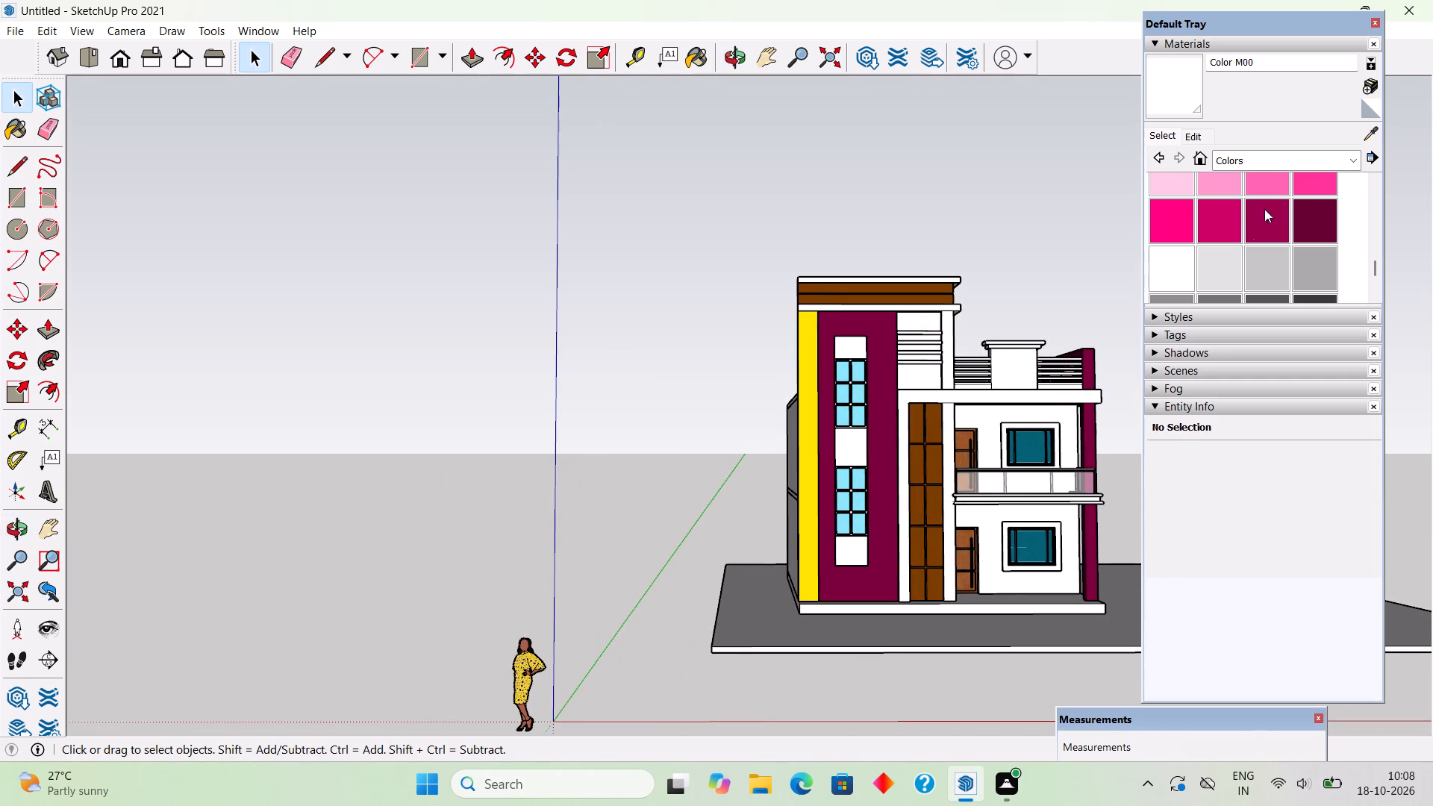
left_click(1367, 131)
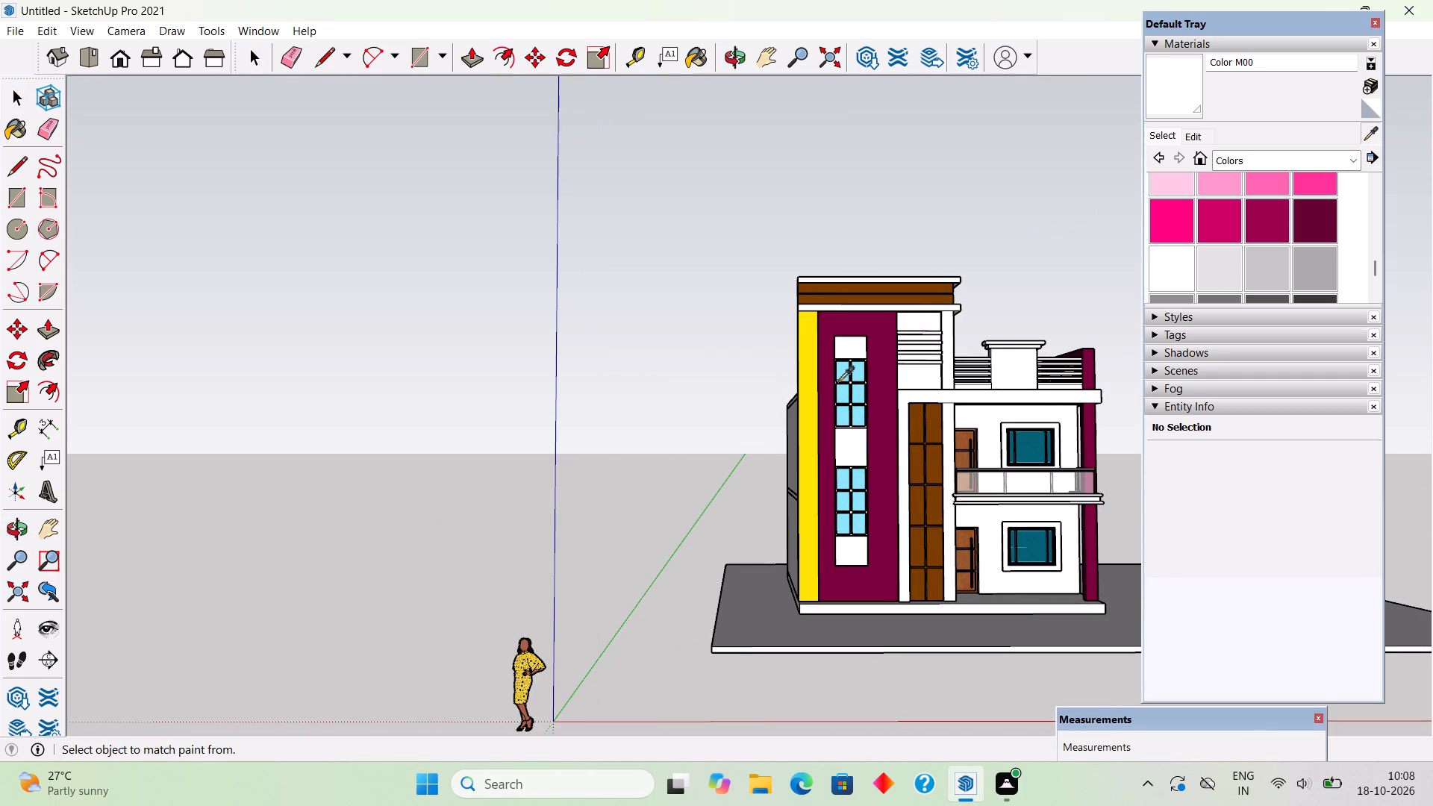
left_click(804, 408)
left_click(950, 366)
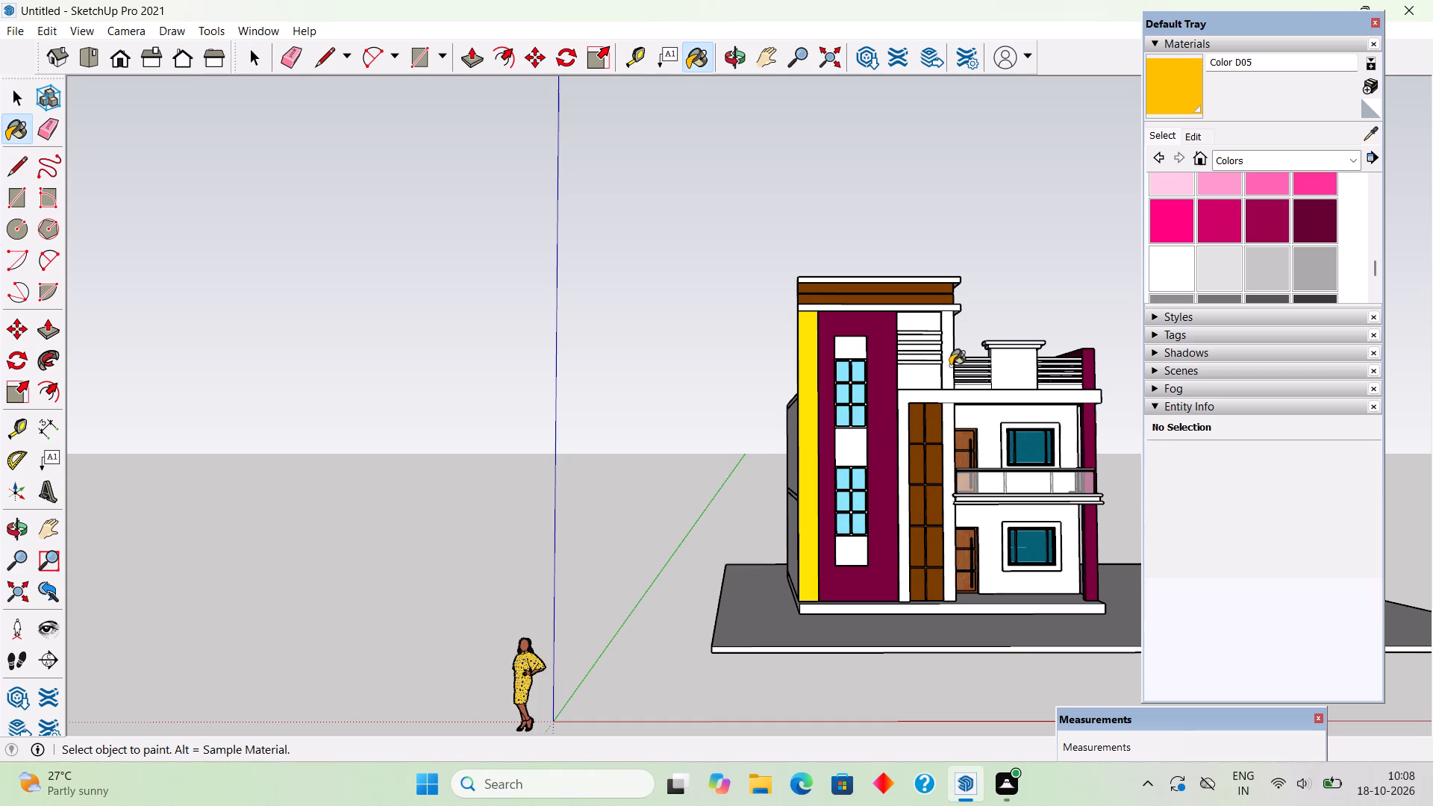
middle_click_drag(959, 362, 602, 352)
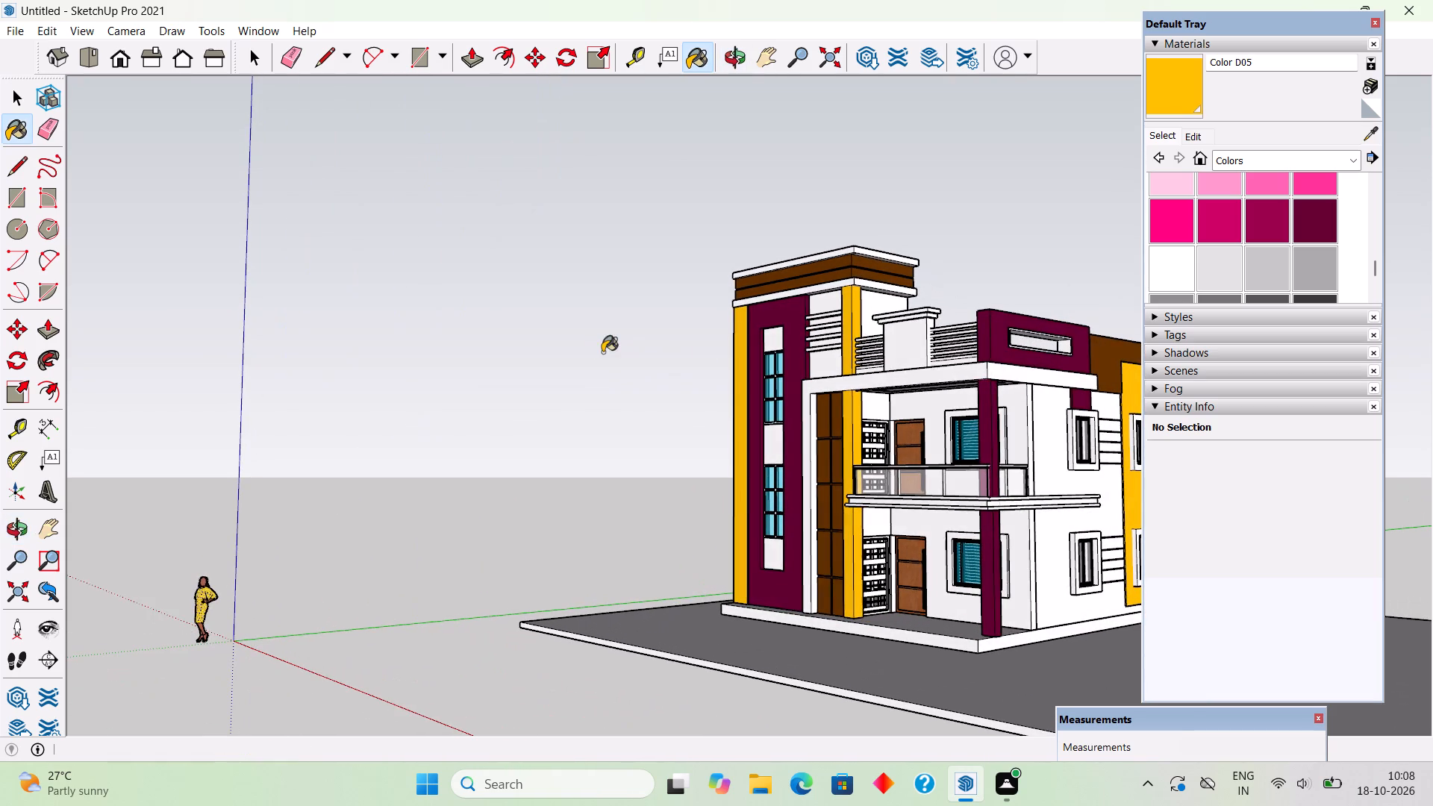
scroll(914, 357, "up", 1)
left_click(918, 348)
middle_click_drag(933, 352, 1016, 363)
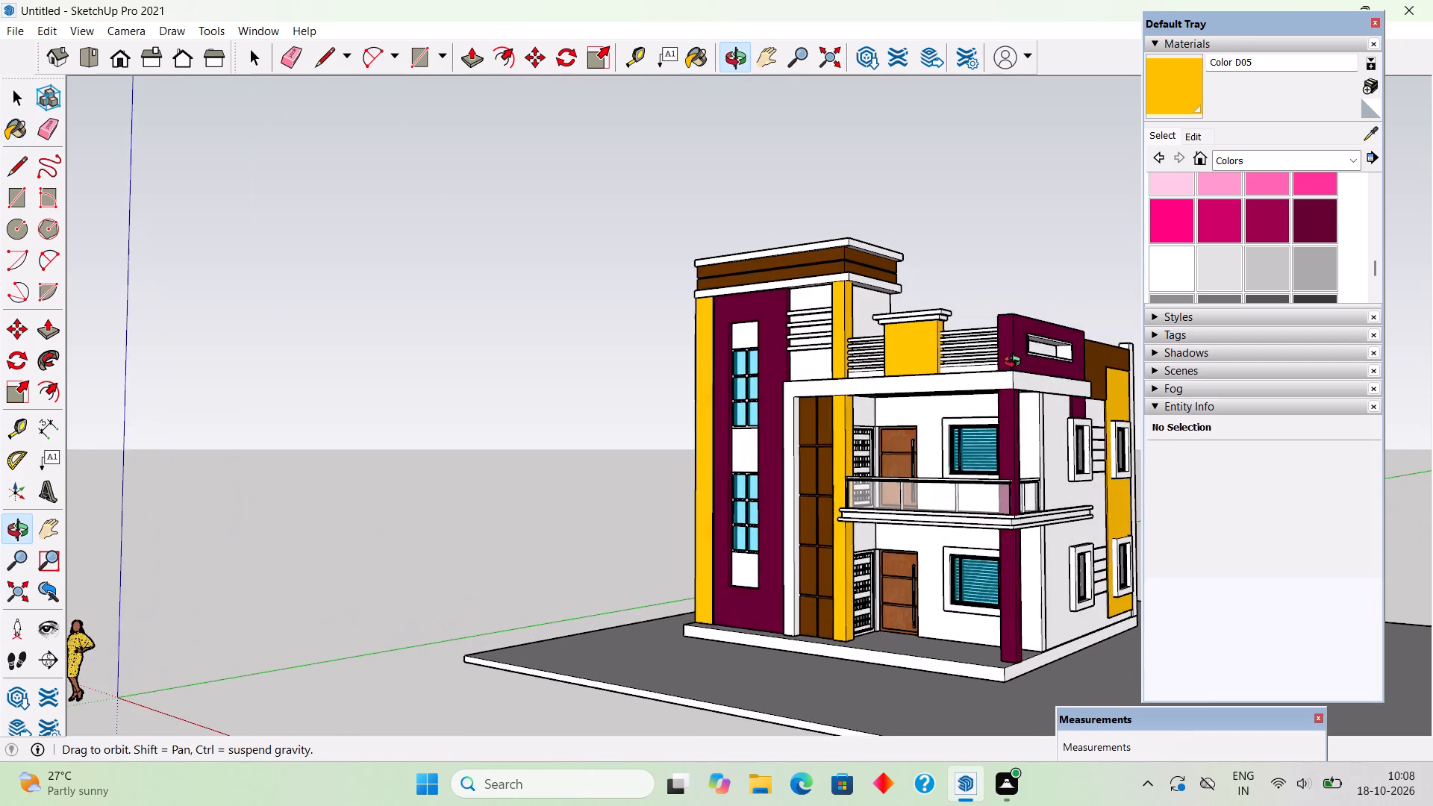
middle_click_drag(1016, 363, 1115, 390)
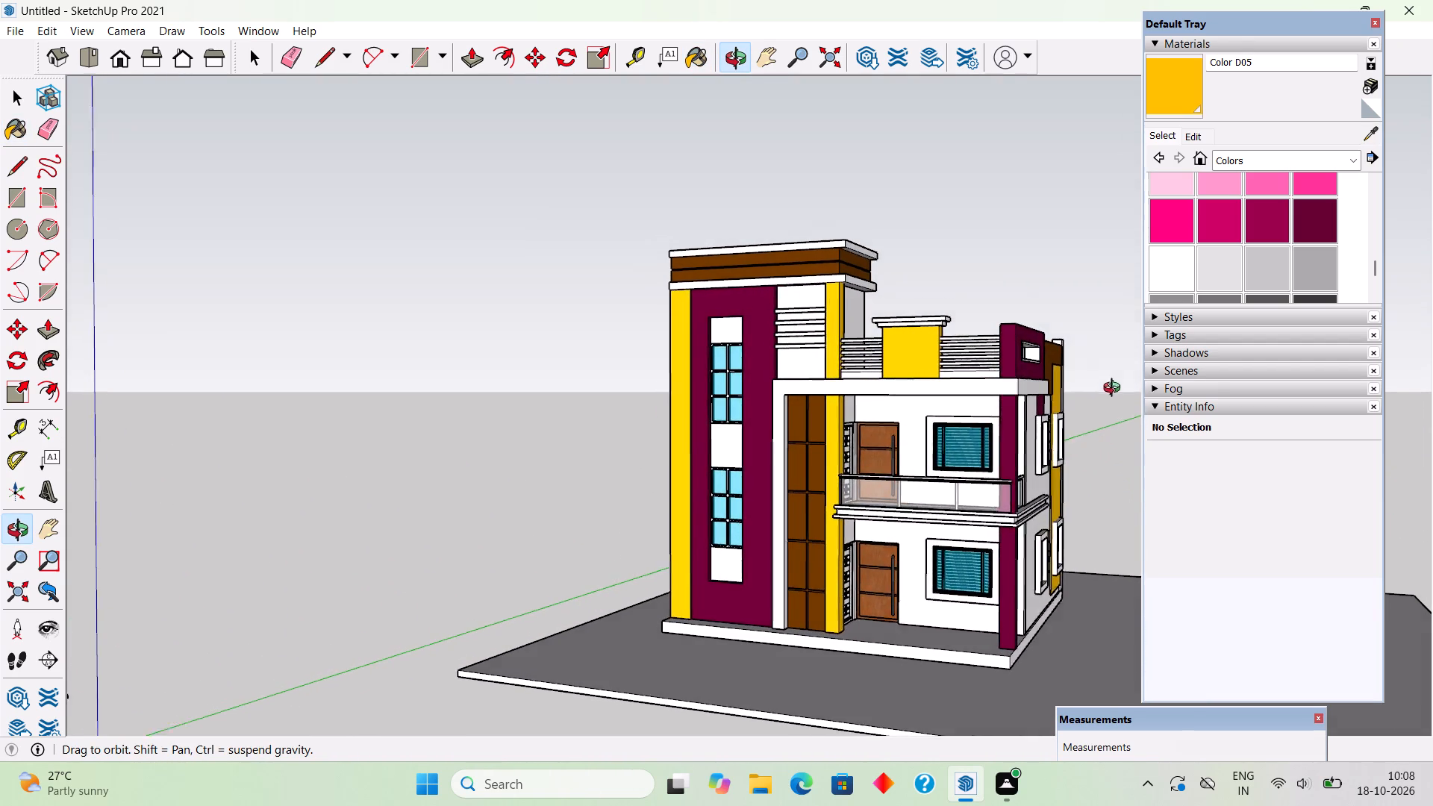
middle_click_drag(1115, 390, 1120, 385)
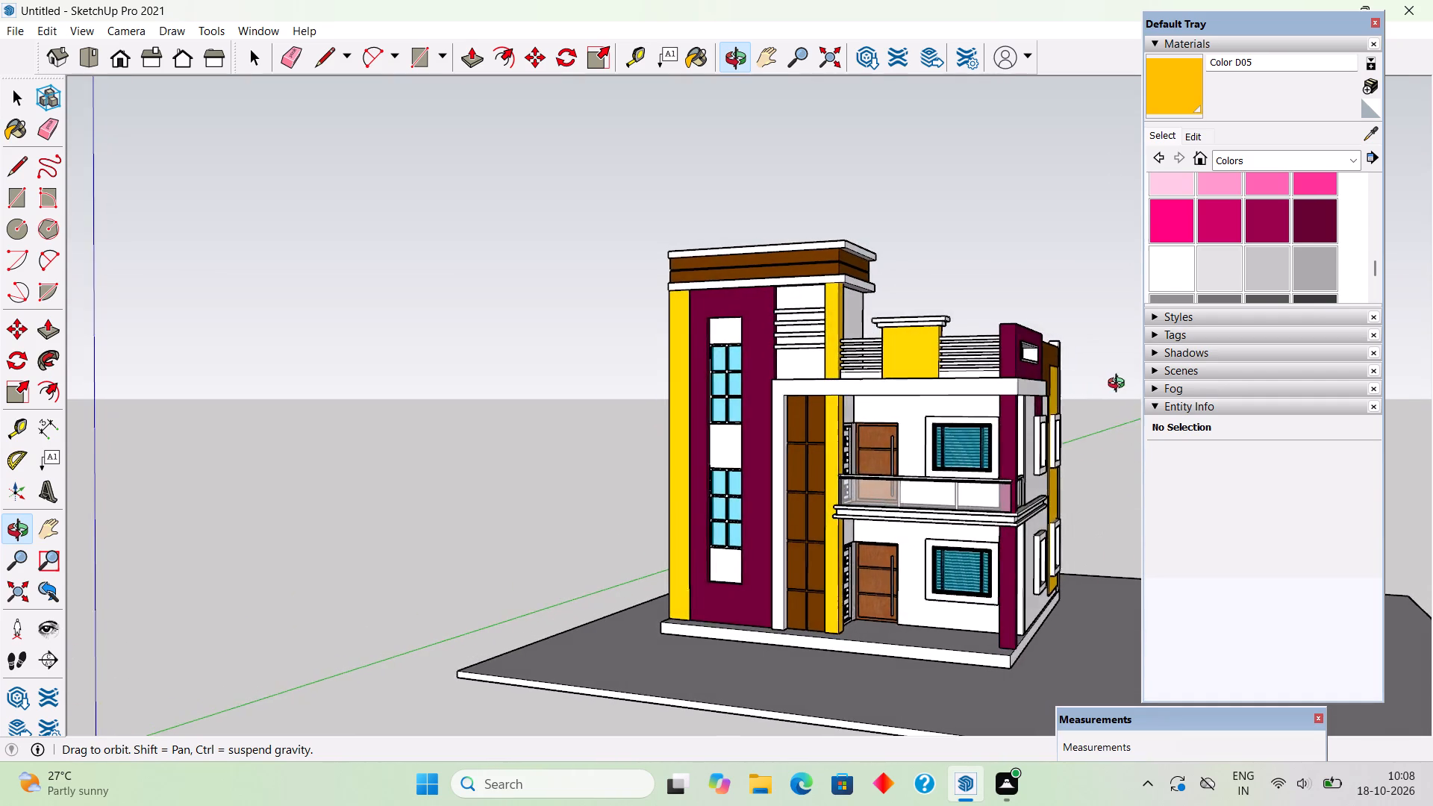
middle_click_drag(1120, 385, 1162, 387)
key("space")
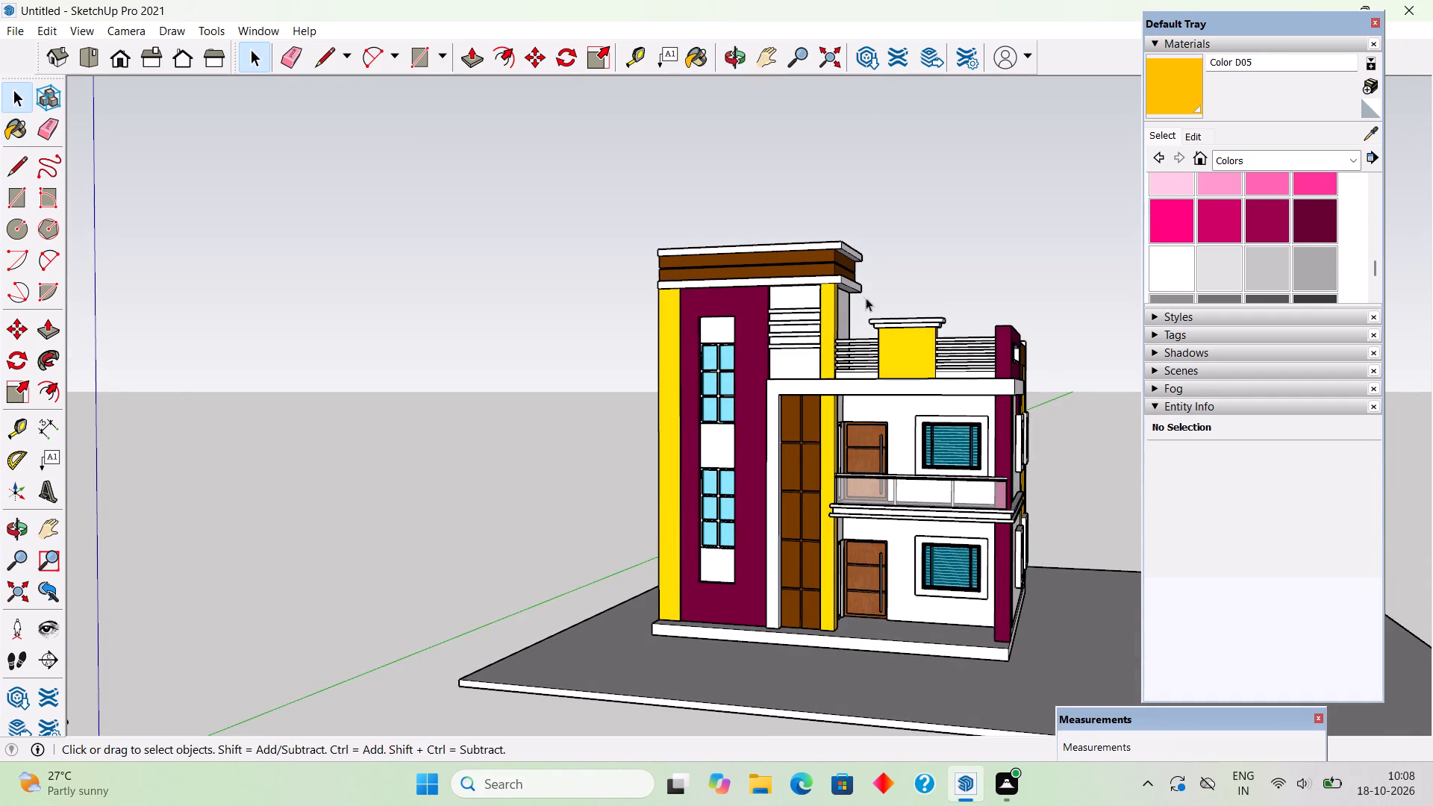
Sample Wood Cherry Original from the upper-floor door and paint the four horizontal slats beside the stair tower.
scroll(814, 293, "up", 2)
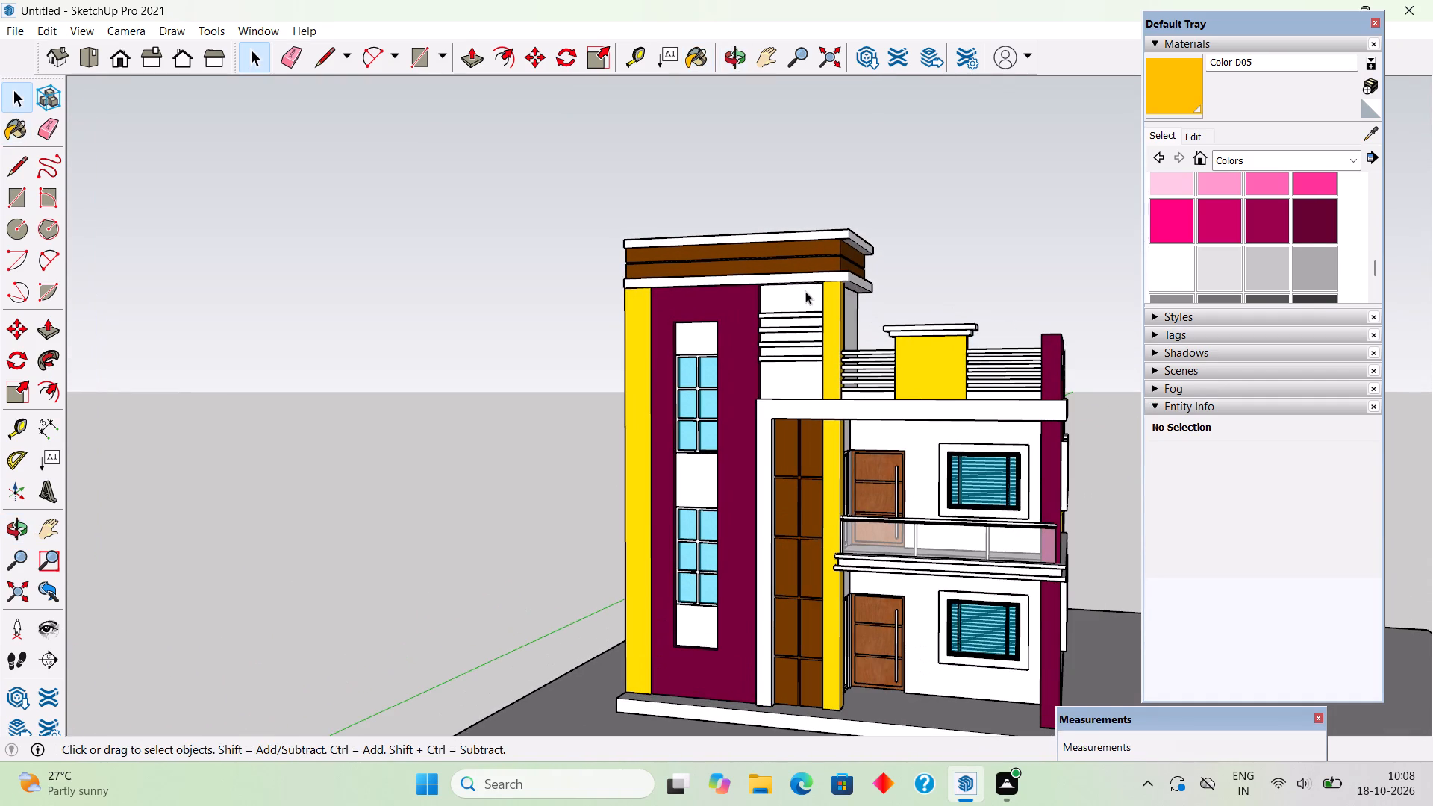
scroll(787, 274, "up", 2)
scroll(830, 328, "up", 2)
middle_click_drag(838, 328, 950, 318)
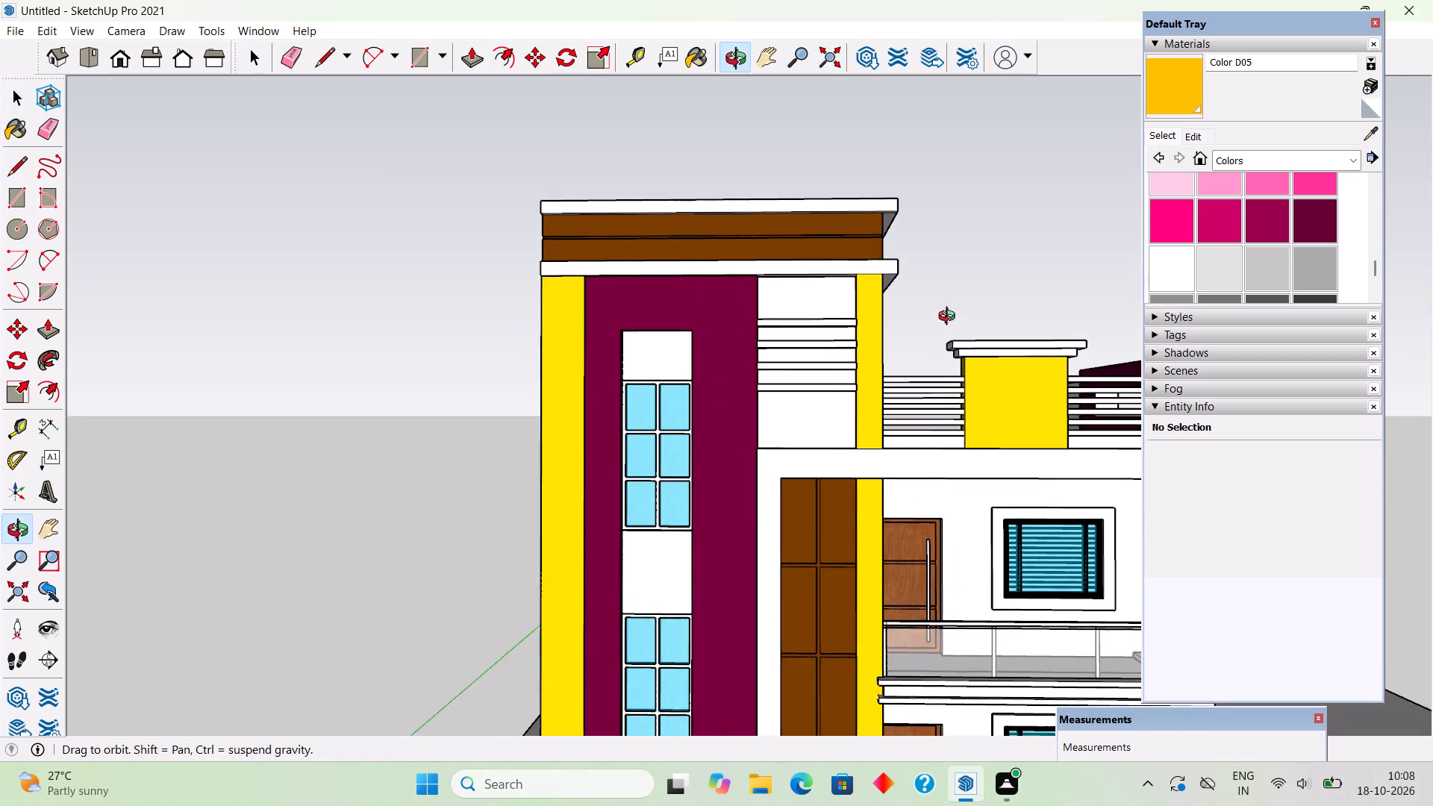
middle_click_drag(950, 318, 971, 328)
scroll(1315, 227, "down", 2)
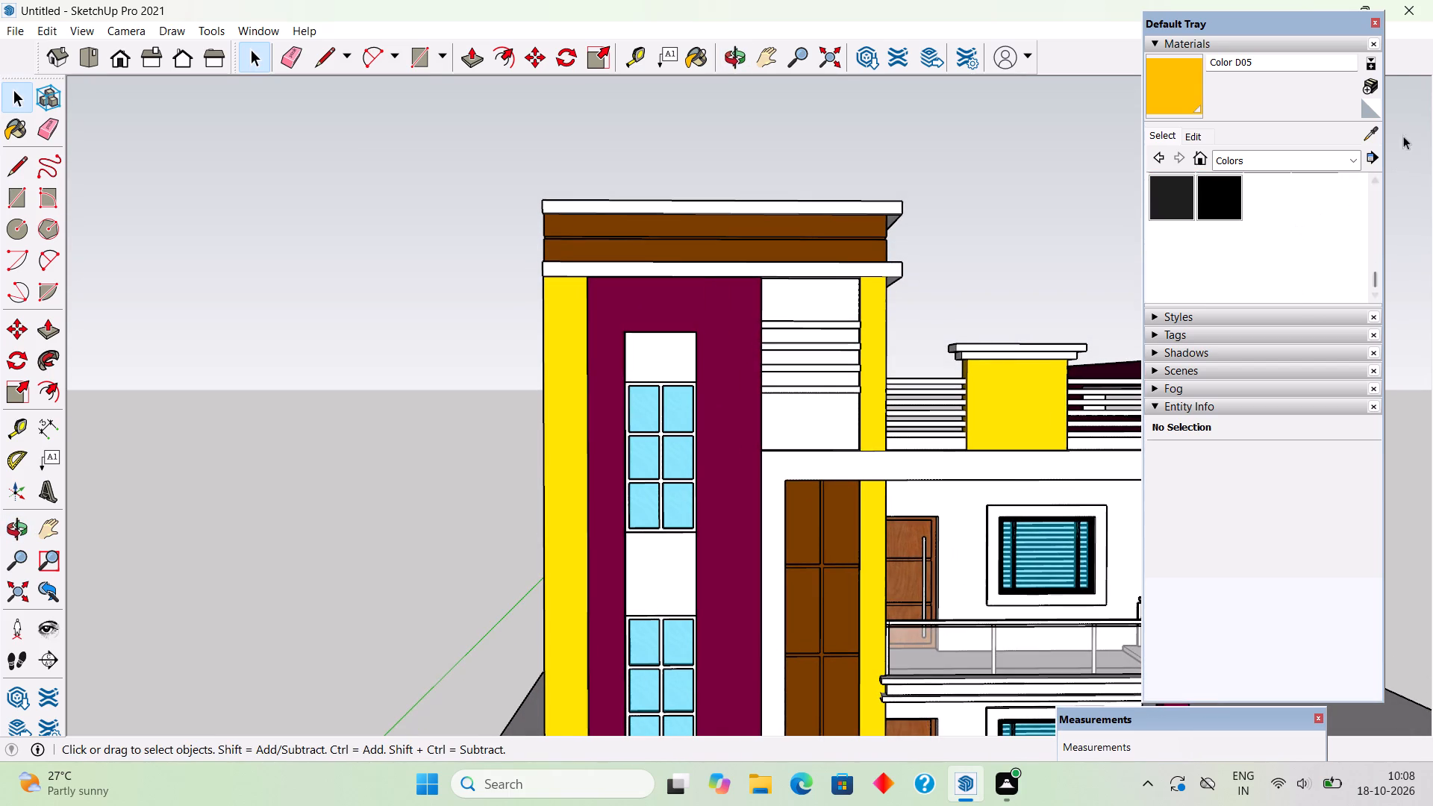
left_click(1368, 134)
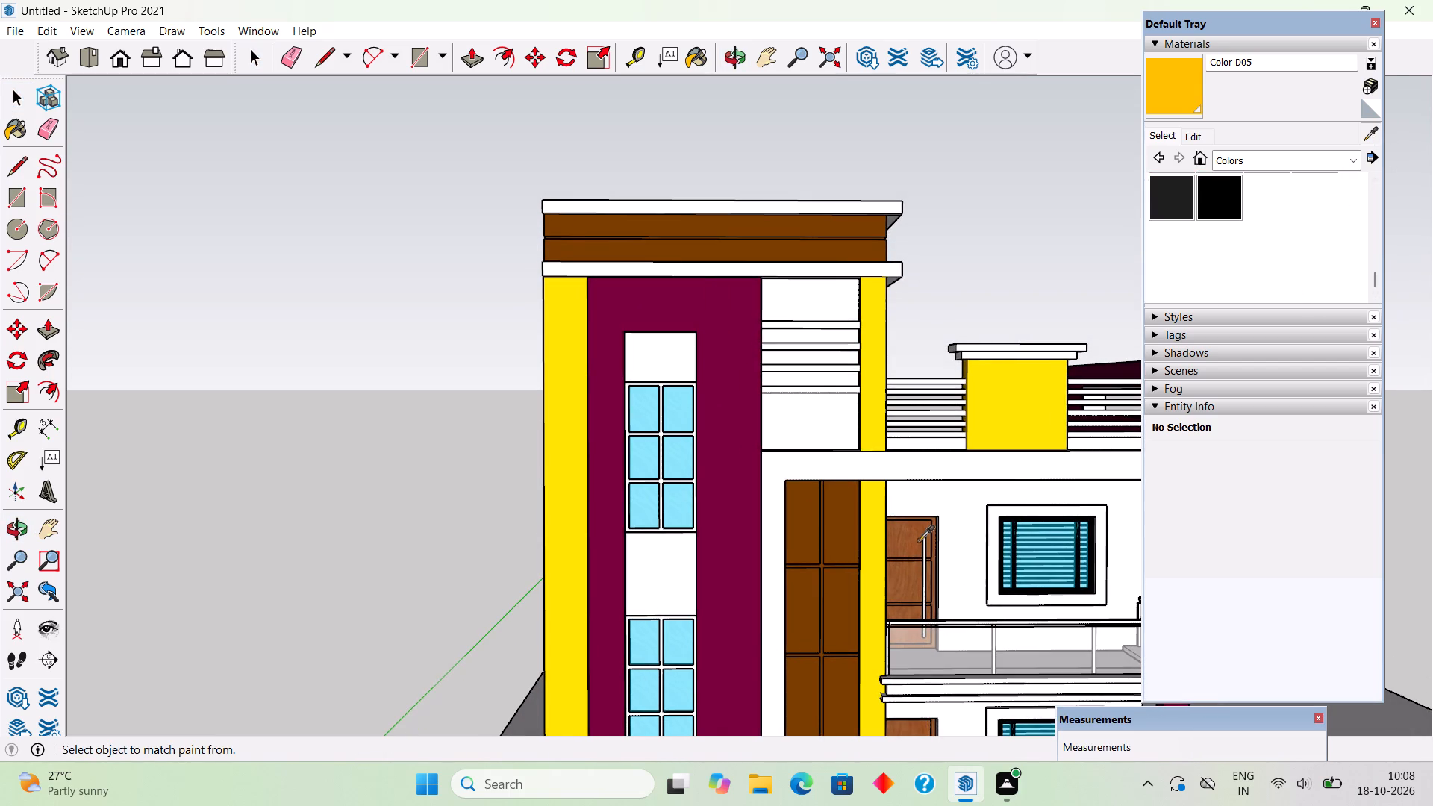
left_click(919, 540)
scroll(811, 346, "up", 3)
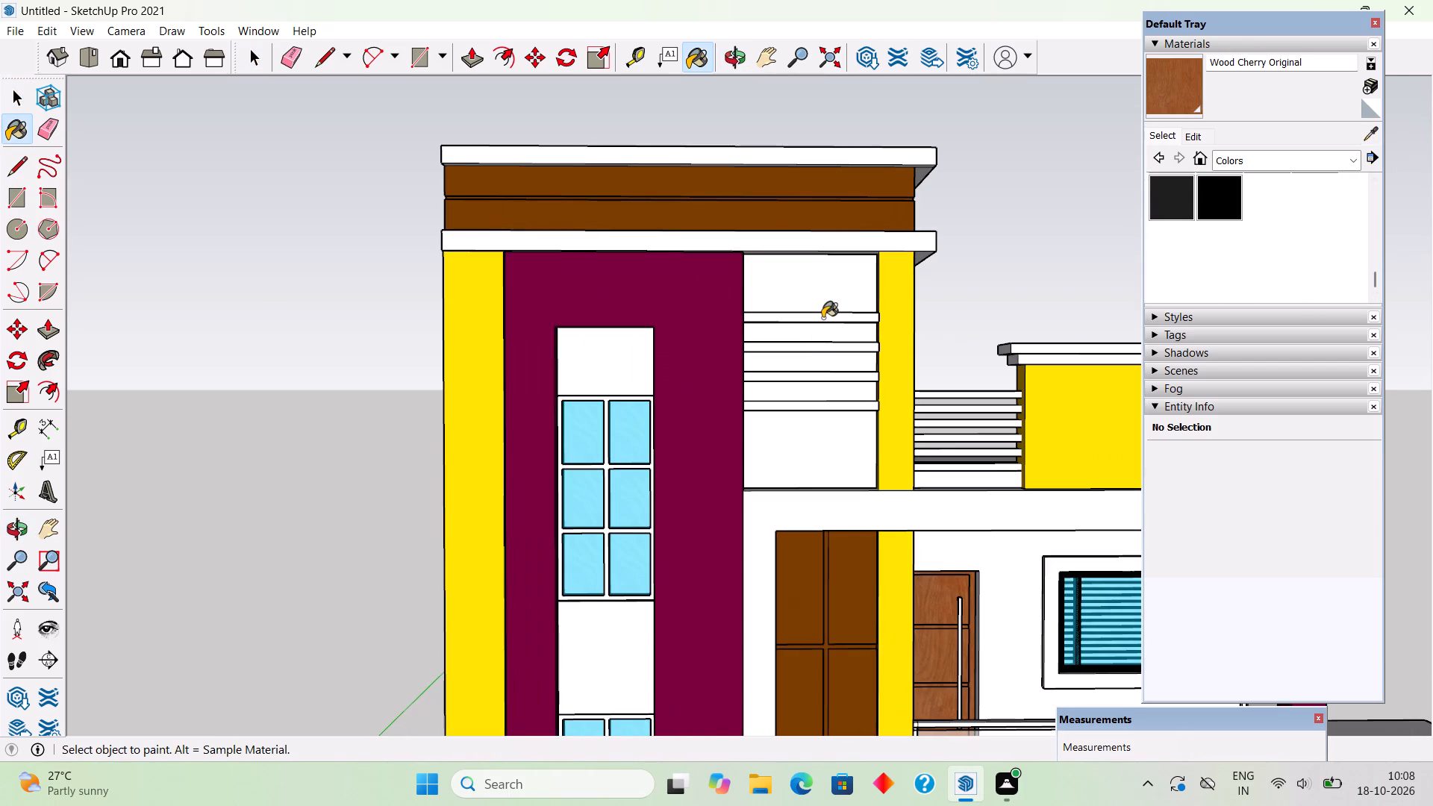
left_click(822, 318)
left_click(822, 349)
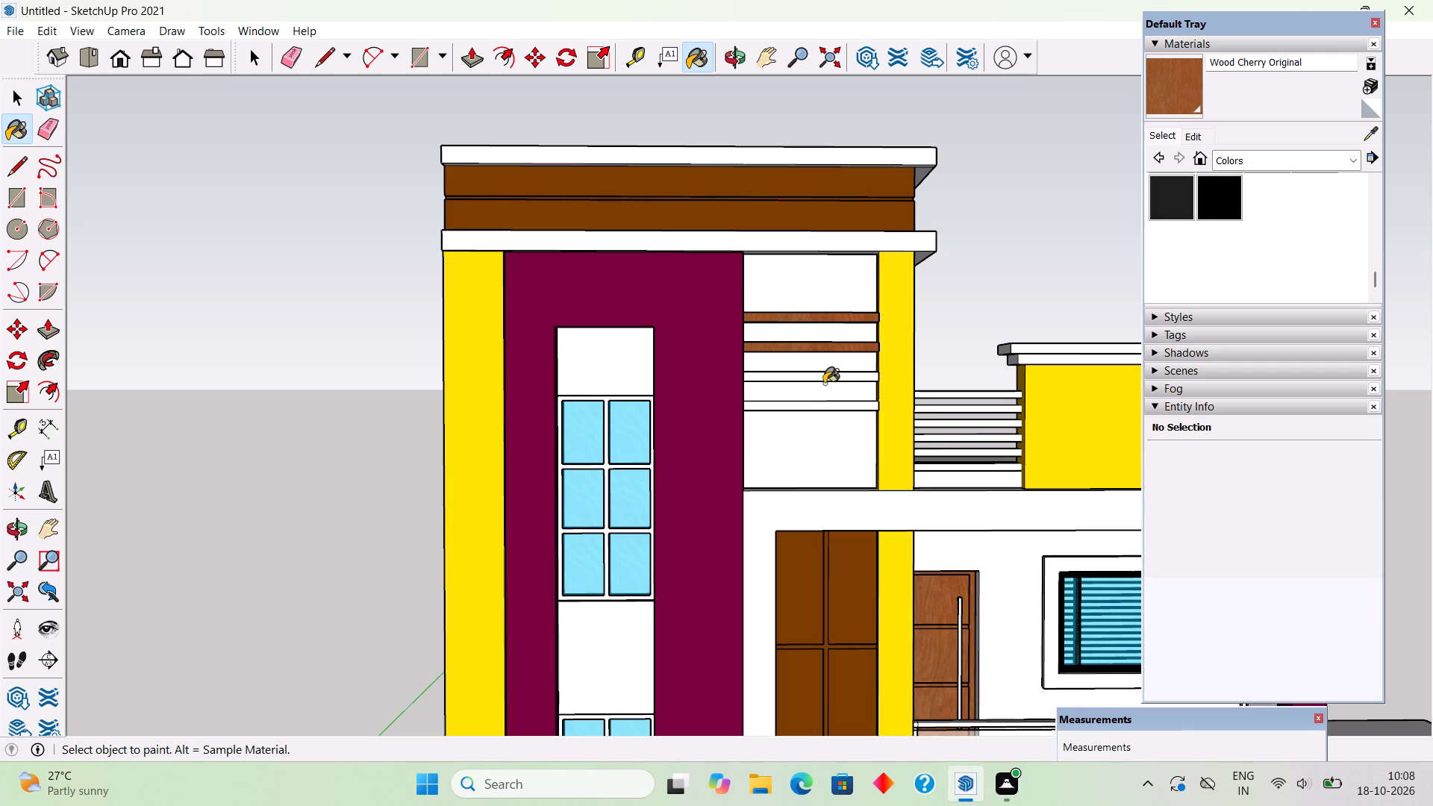
left_click(827, 378)
left_click(827, 404)
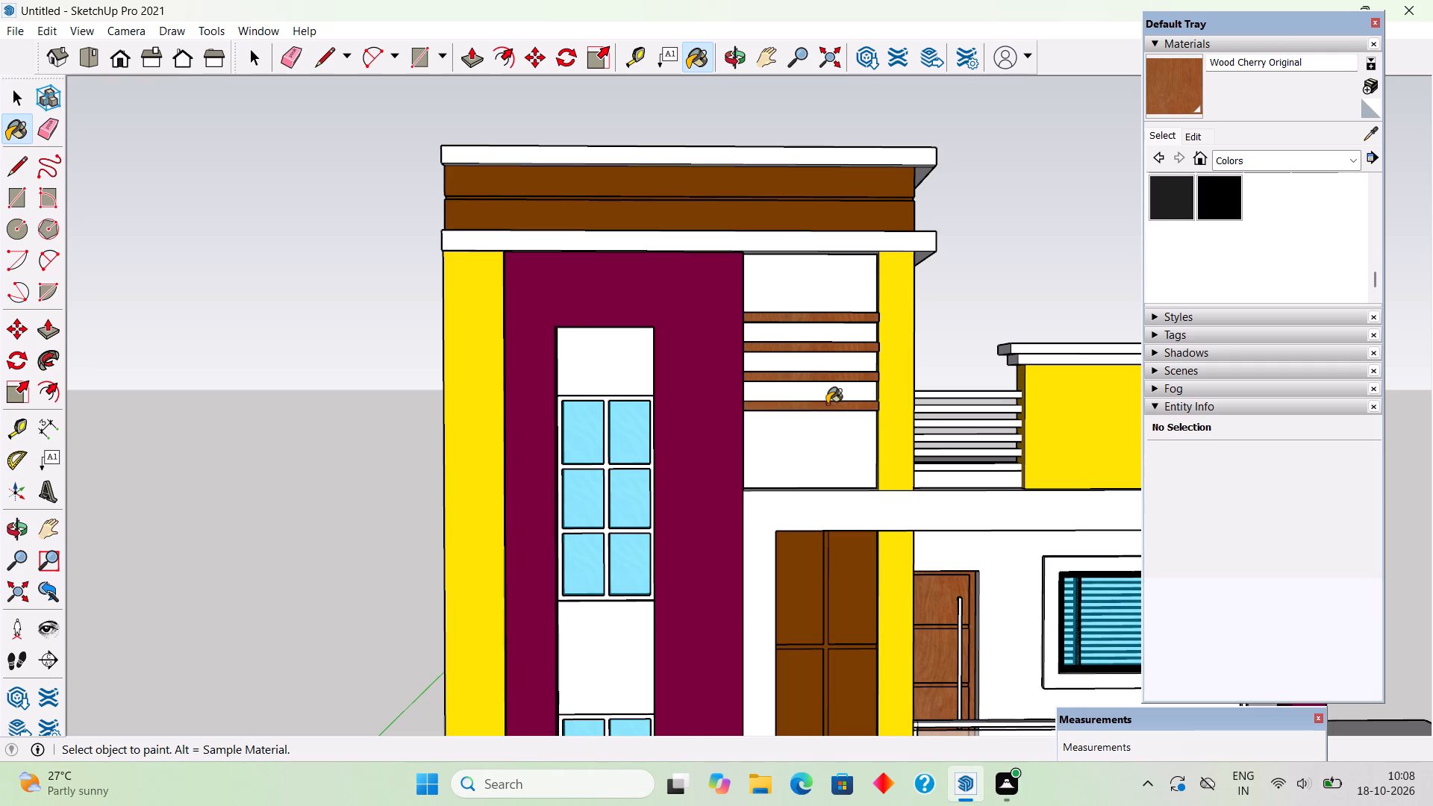
key("space")
Paint the balcony slab's recessed middle band with Wood Cherry Original inside its group and exit the group.
scroll(821, 412, "down", 10)
scroll(798, 430, "up", 1)
scroll(798, 430, "down", 2)
middle_click_drag(794, 450, 793, 516)
scroll(972, 607, "up", 4)
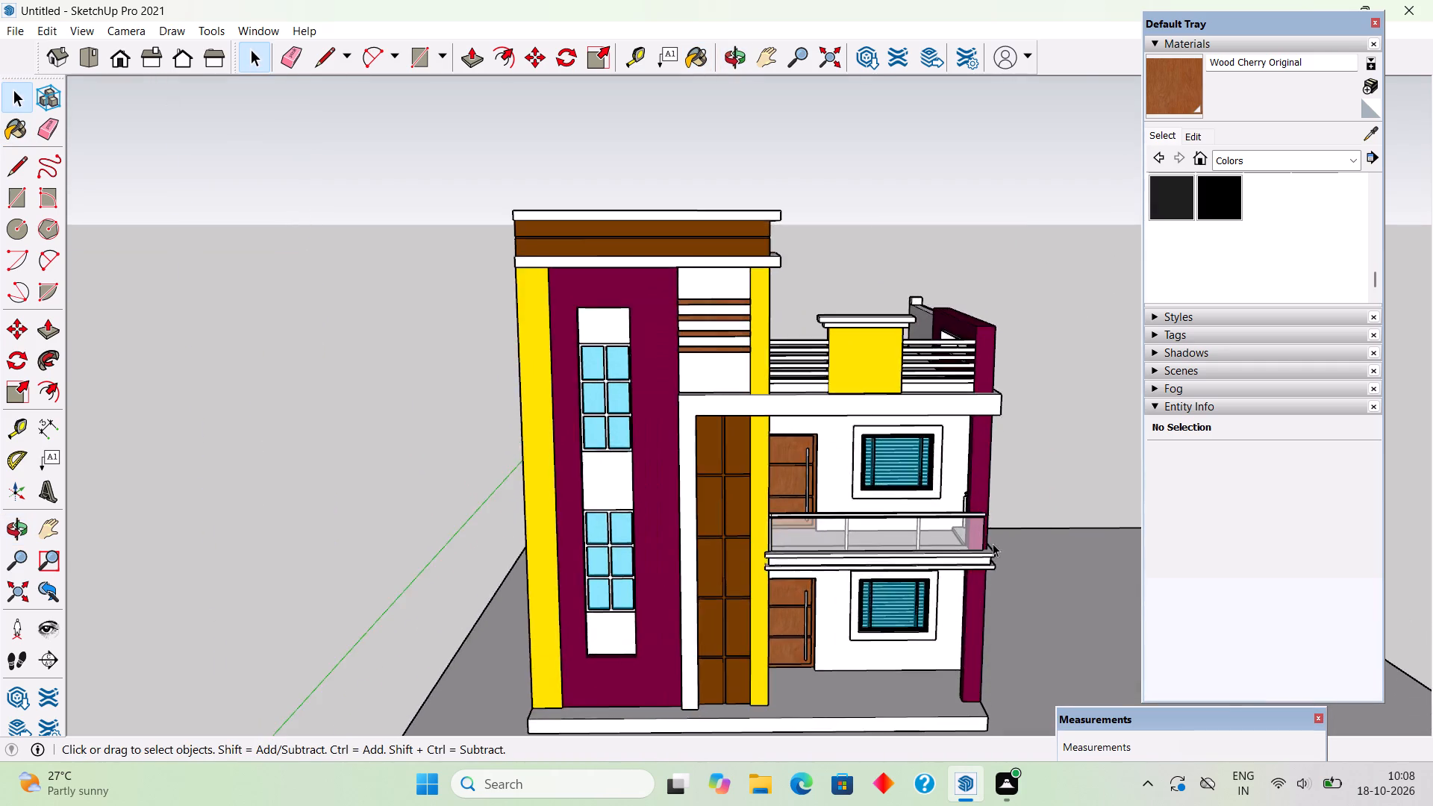
middle_click_drag(984, 524, 980, 437)
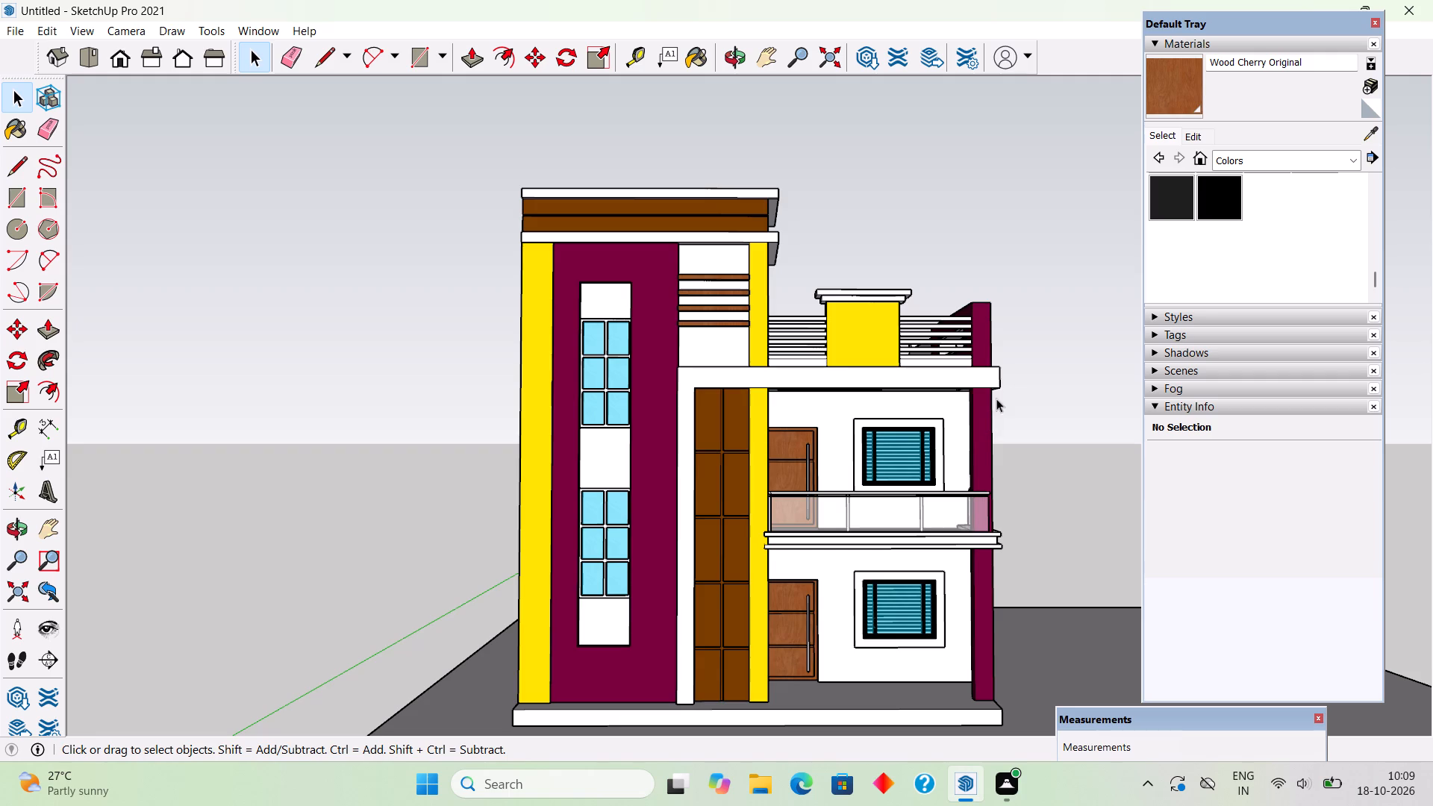
scroll(1005, 510, "up", 4)
scroll(929, 554, "up", 4)
triple_click(911, 552)
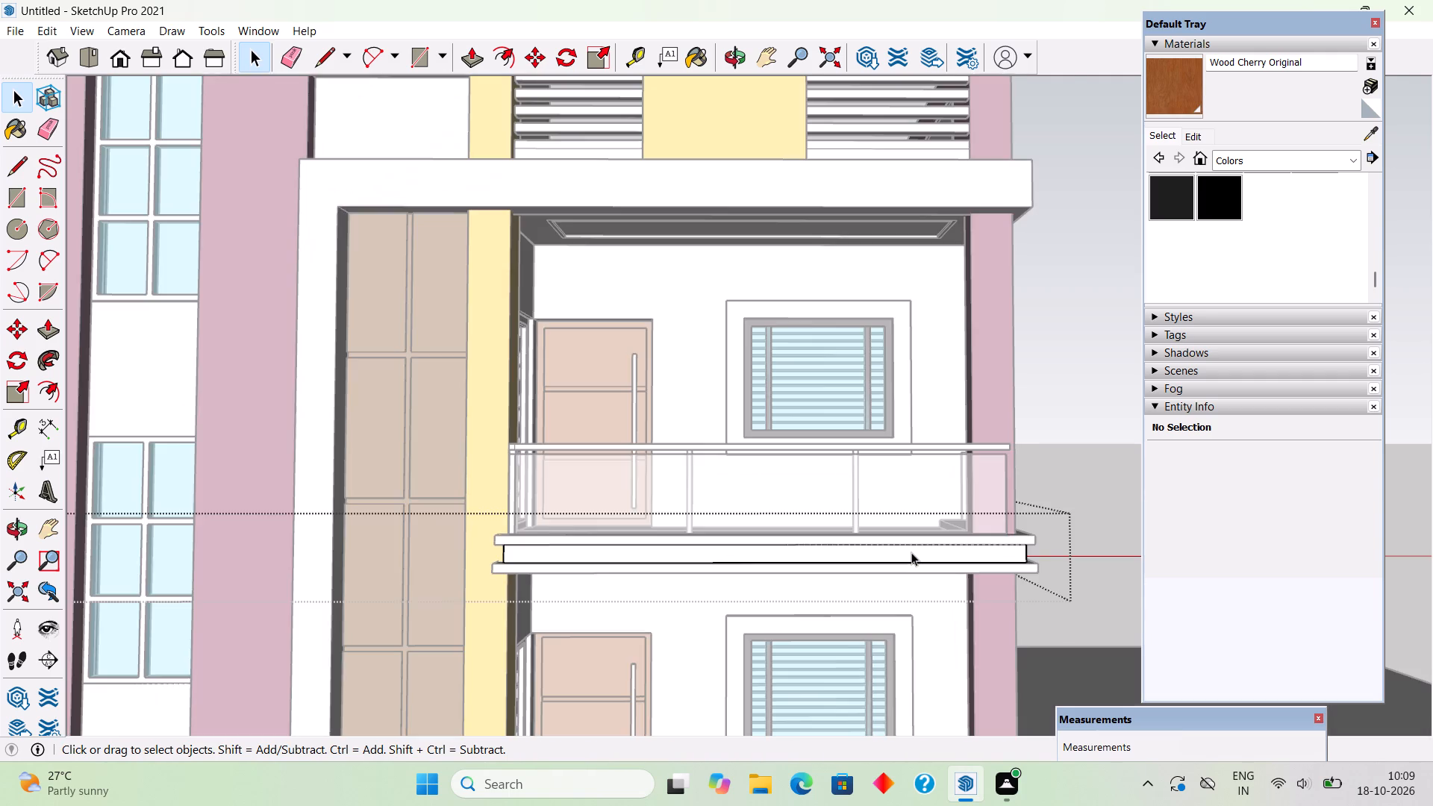
scroll(911, 552, "up", 4)
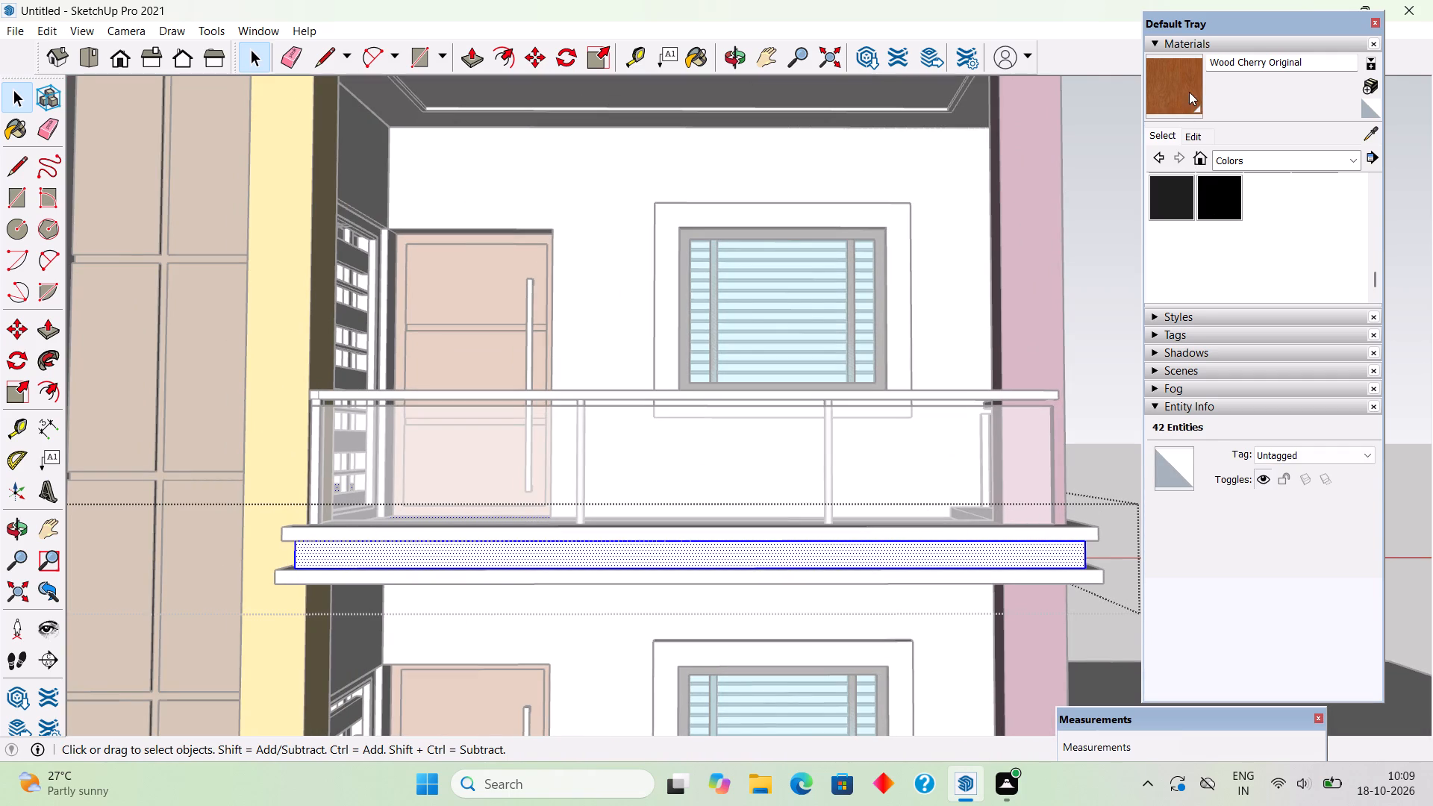
left_click(1189, 92)
left_click(989, 560)
middle_click_drag(1025, 554, 675, 472)
scroll(675, 472, "down", 3)
key("space")
scroll(699, 455, "down", 6)
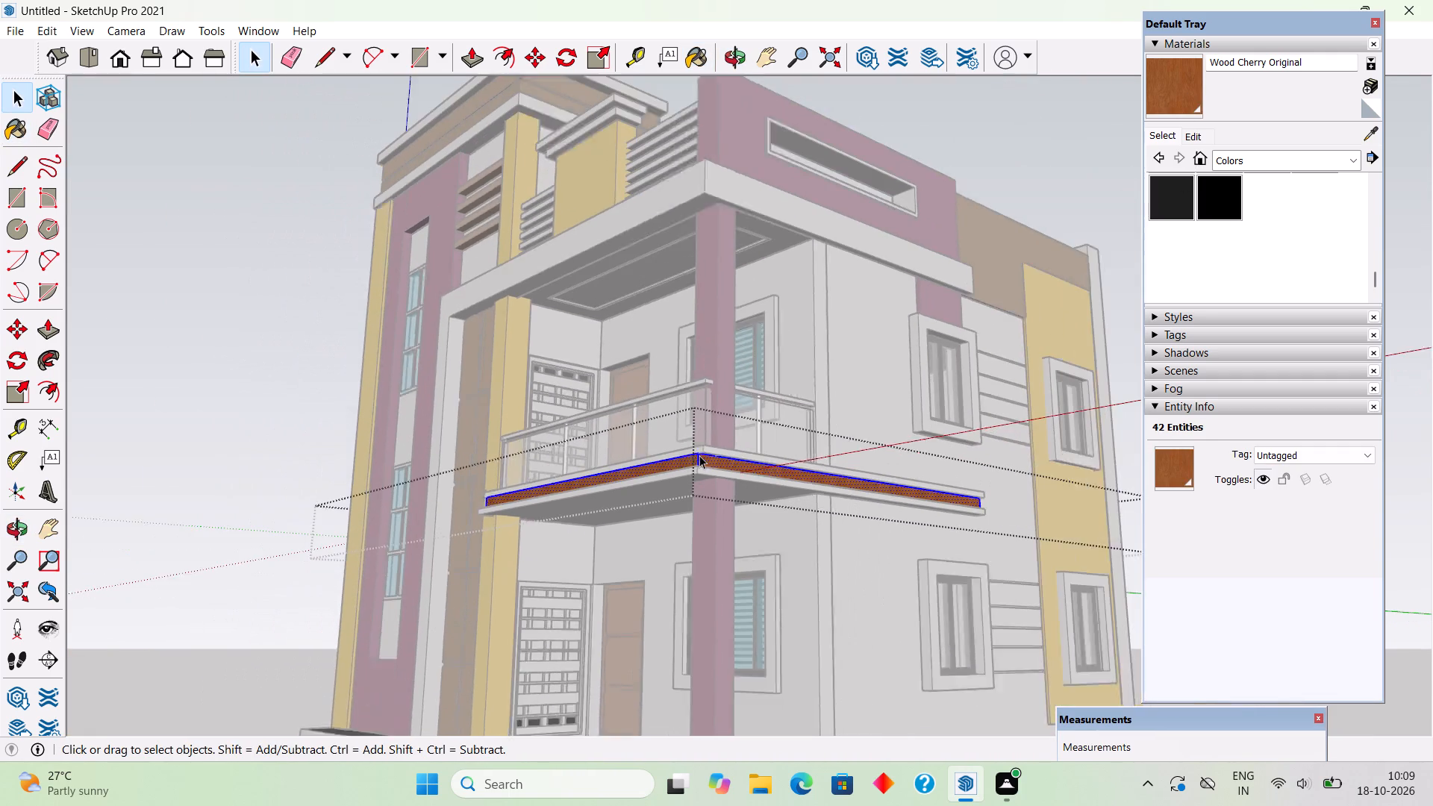
scroll(699, 455, "down", 1)
left_click(246, 297)
Open the side wall's group for editing and select its connected geometry.
middle_click_drag(510, 369, 529, 429)
scroll(528, 429, "down", 4)
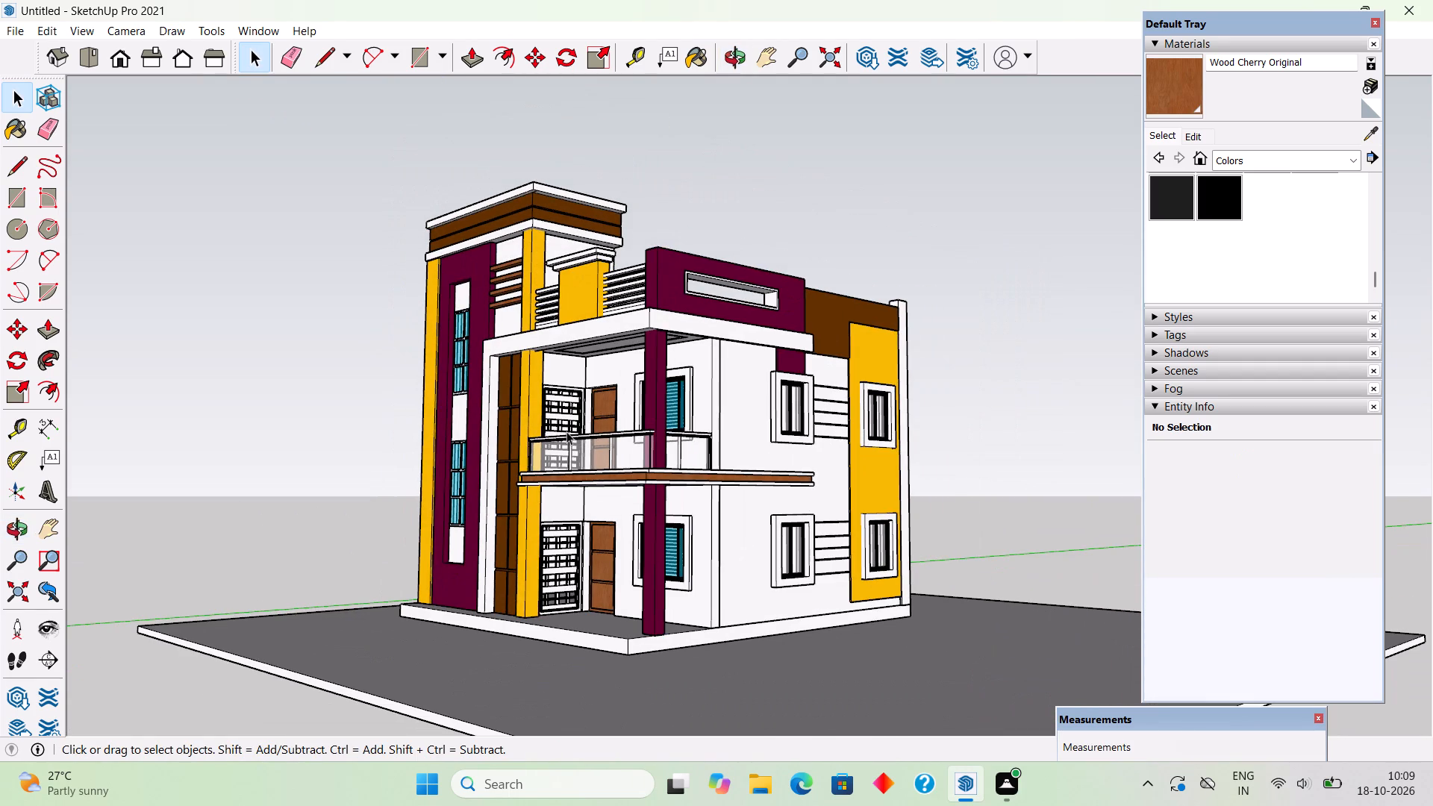
scroll(566, 431, "up", 1)
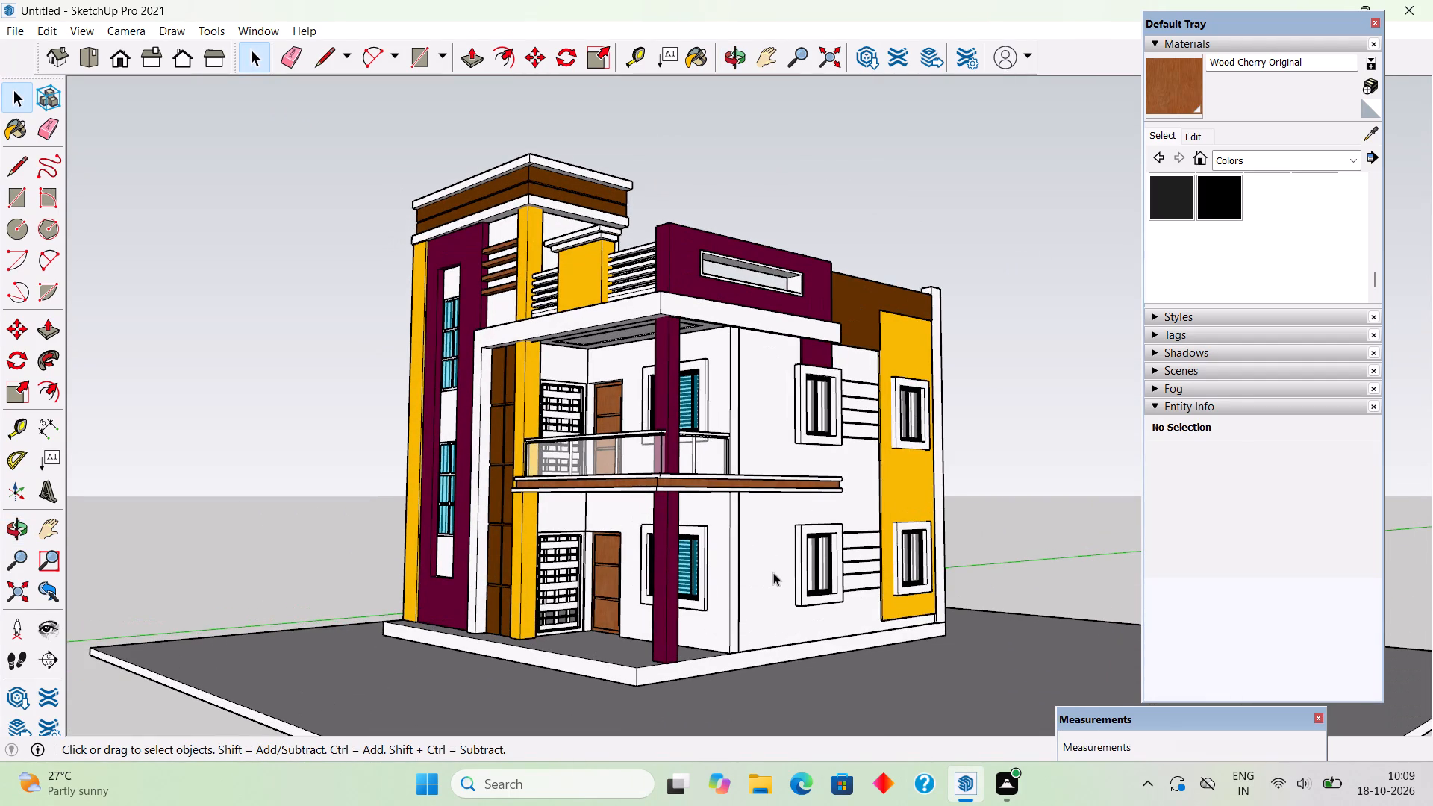
scroll(781, 541, "up", 3)
triple_click(774, 543)
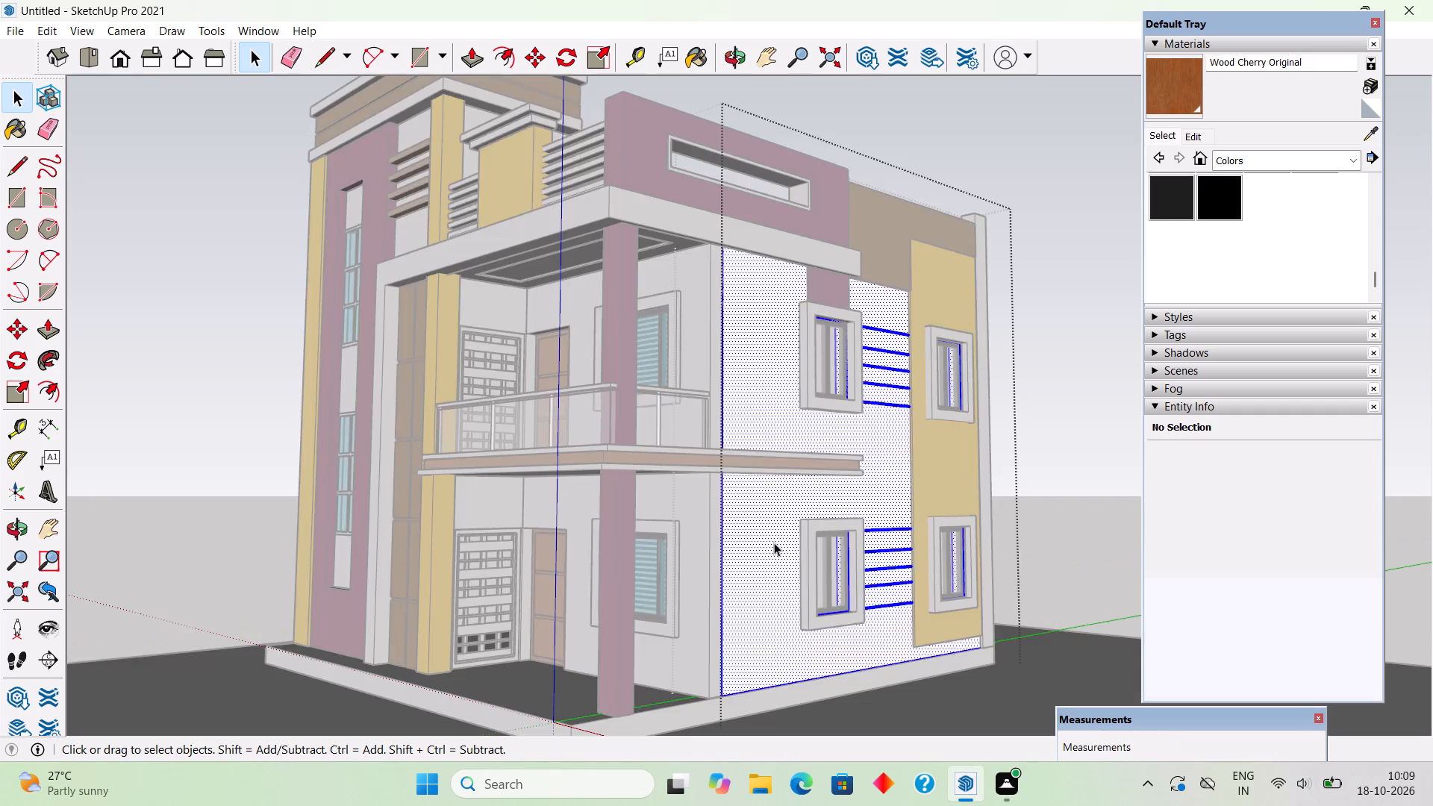
scroll(775, 534, "up", 5)
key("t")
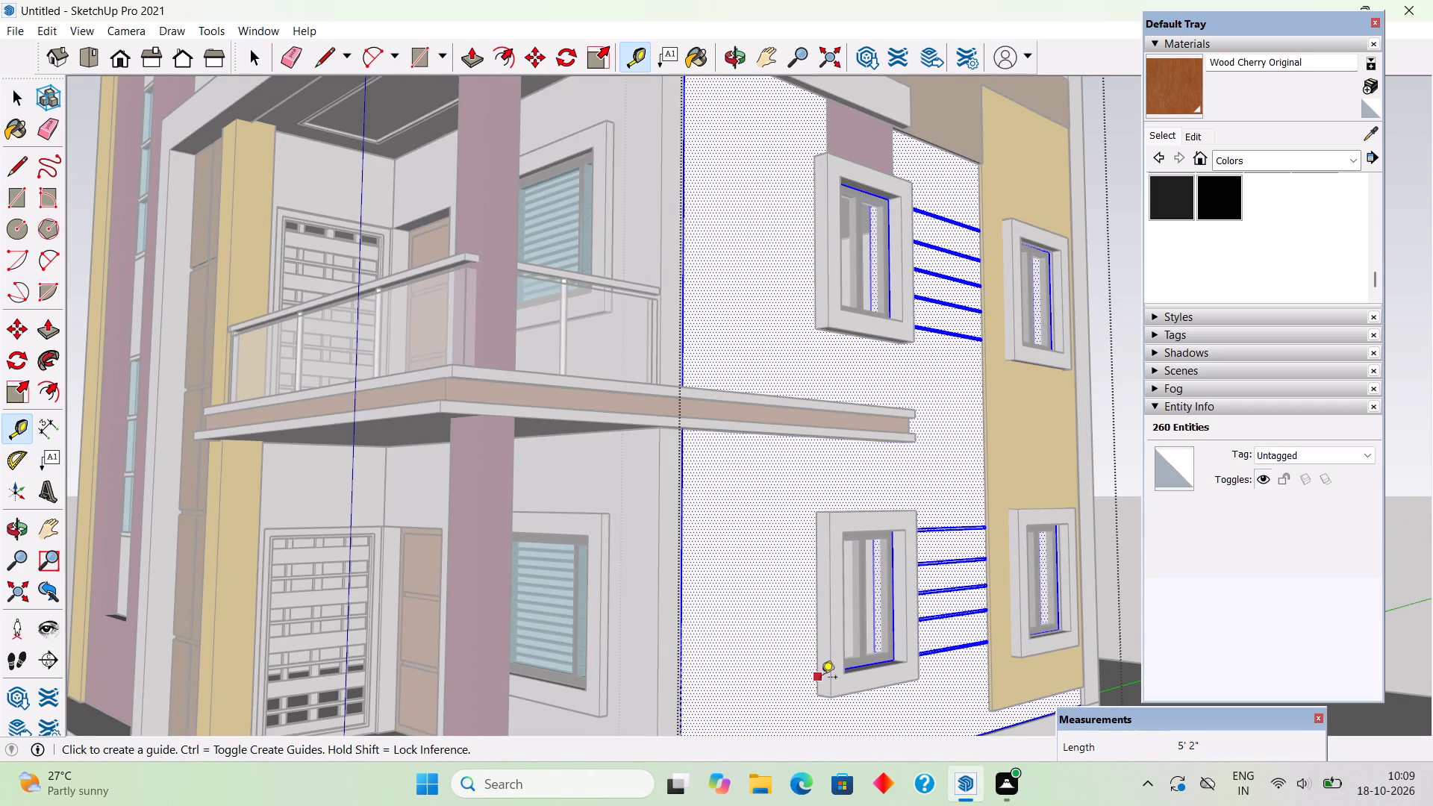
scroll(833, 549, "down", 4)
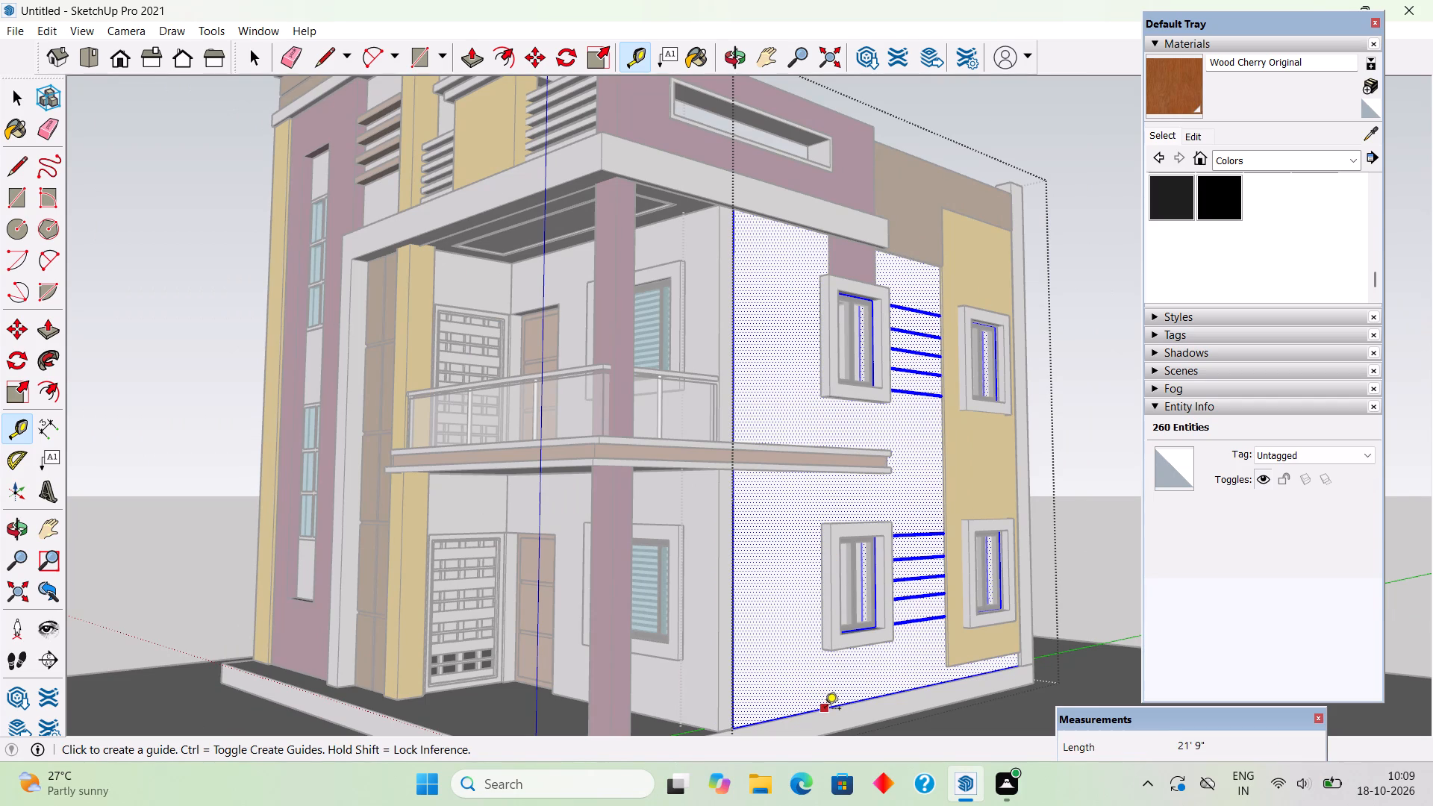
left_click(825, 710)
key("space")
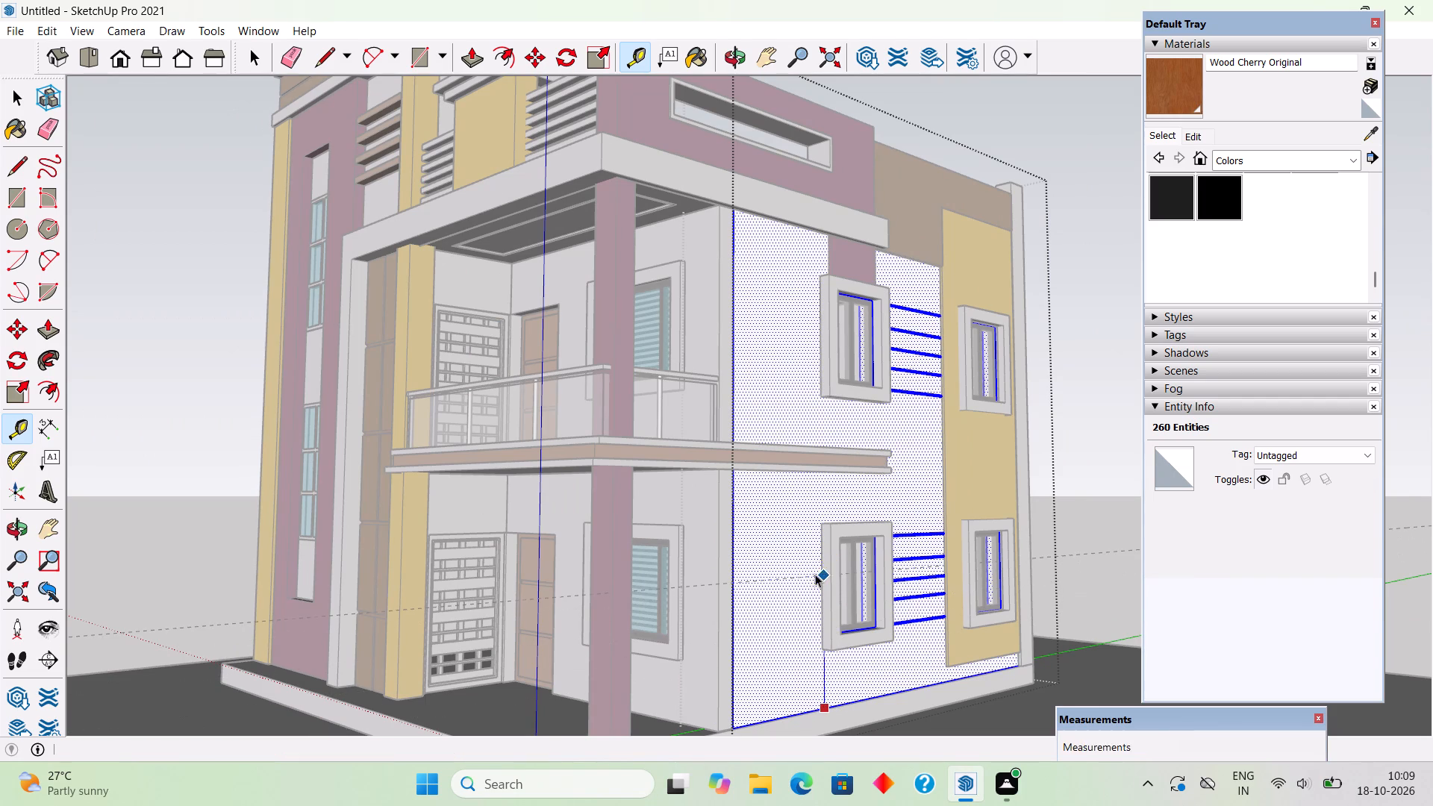
Draw a vertical 9' 9" line on the side wall from the balcony slab's underside to the base, along the lower window surround's near edge.
key("l")
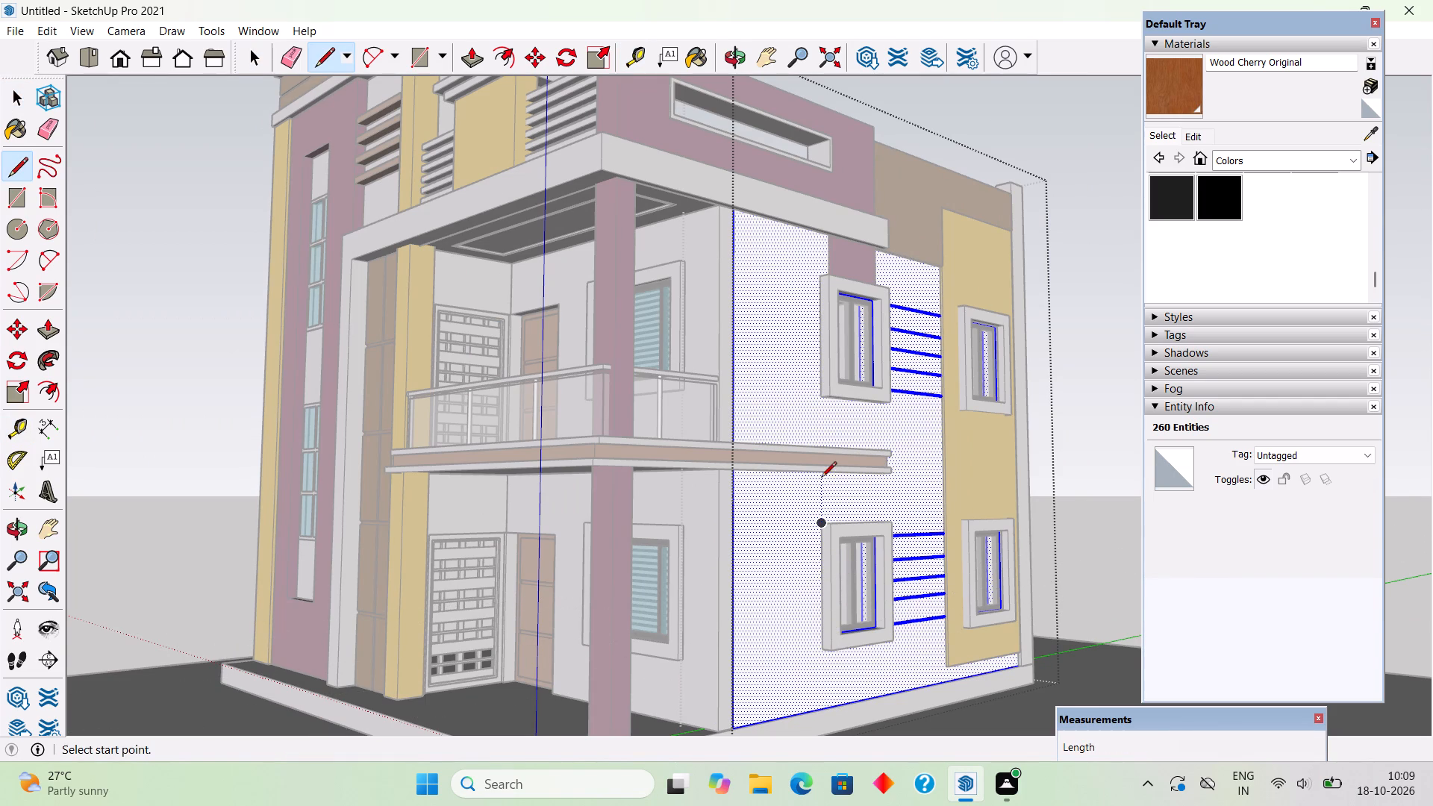
scroll(813, 482, "up", 4)
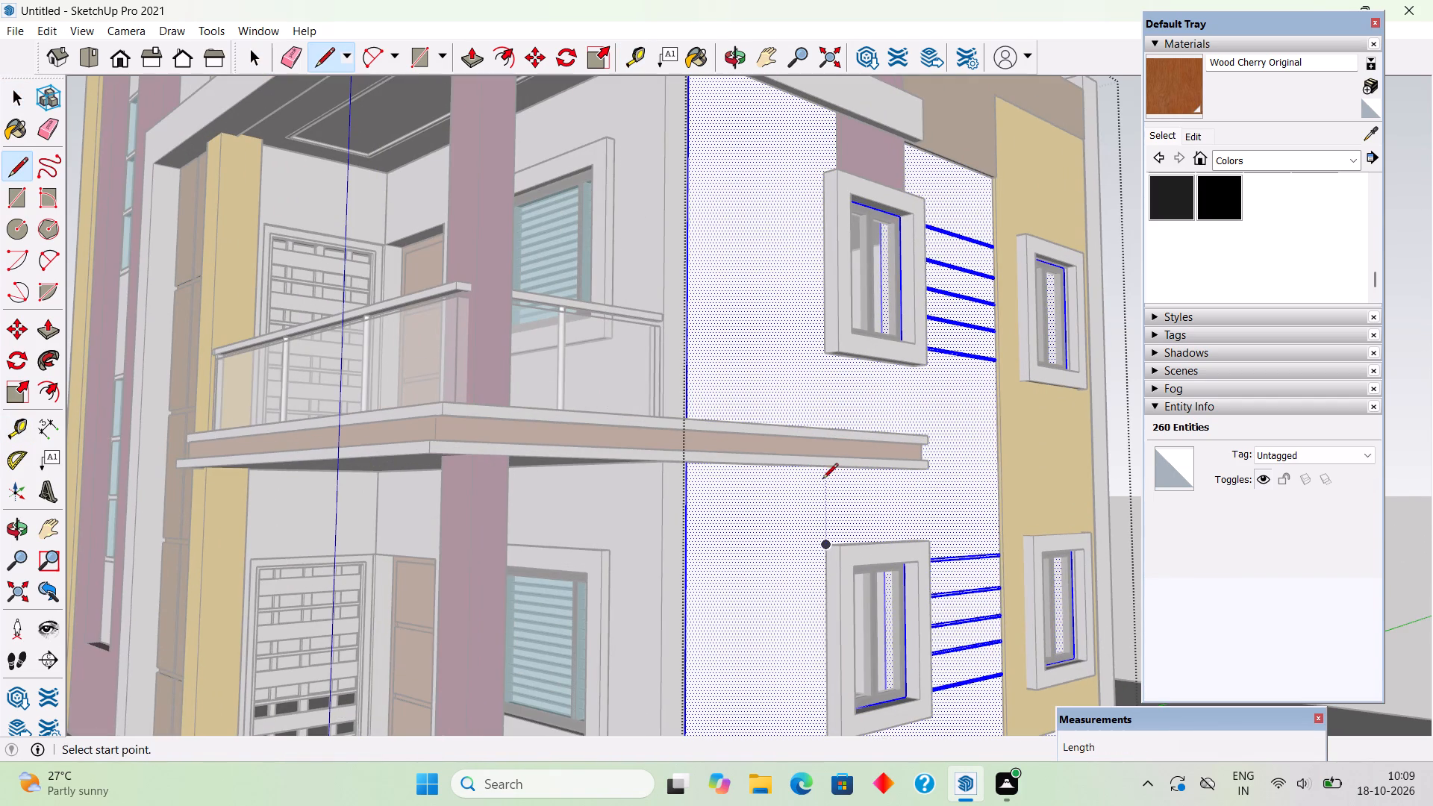
left_click(822, 473)
scroll(816, 519, "up", 6)
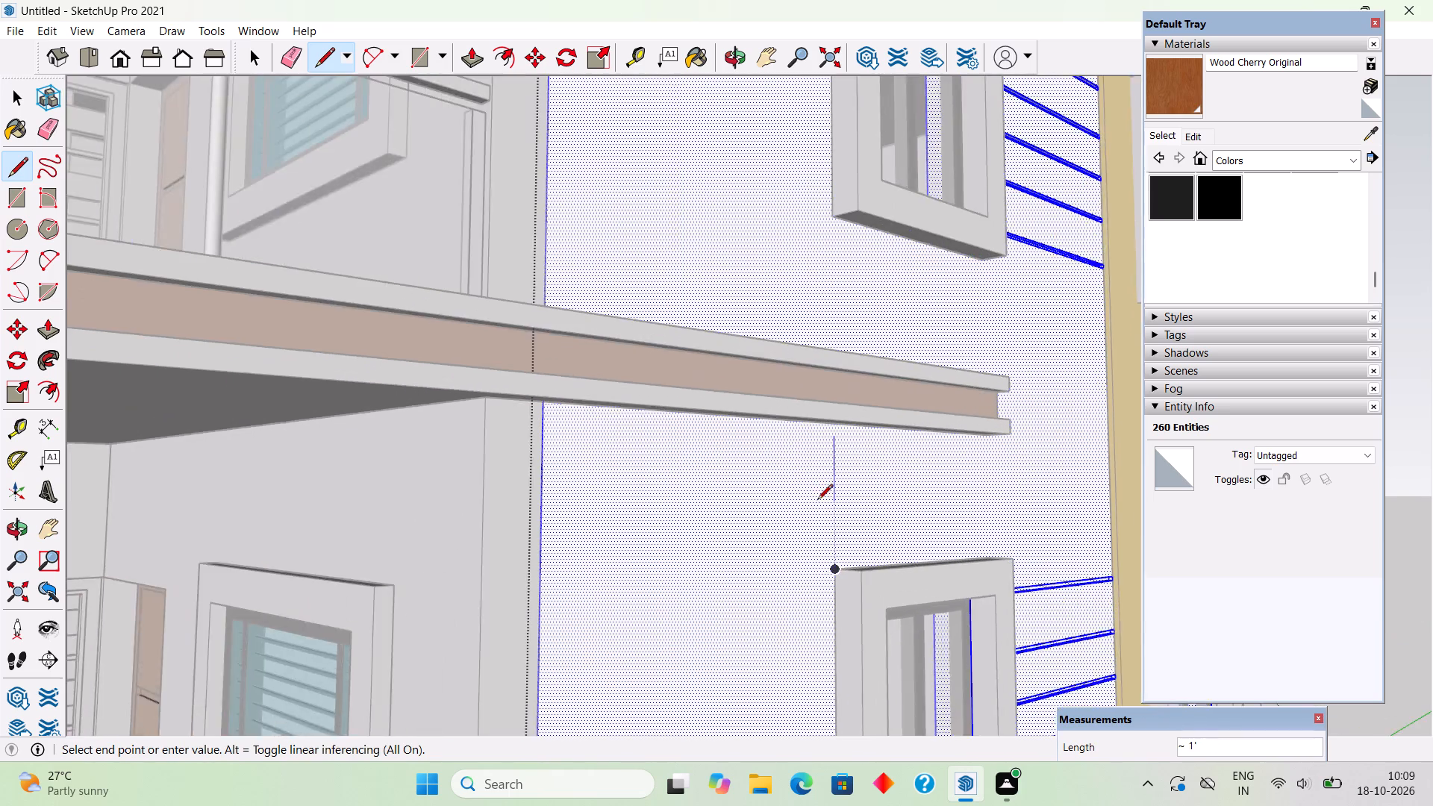
scroll(817, 501, "up", 10)
scroll(852, 314, "up", 2)
key("space")
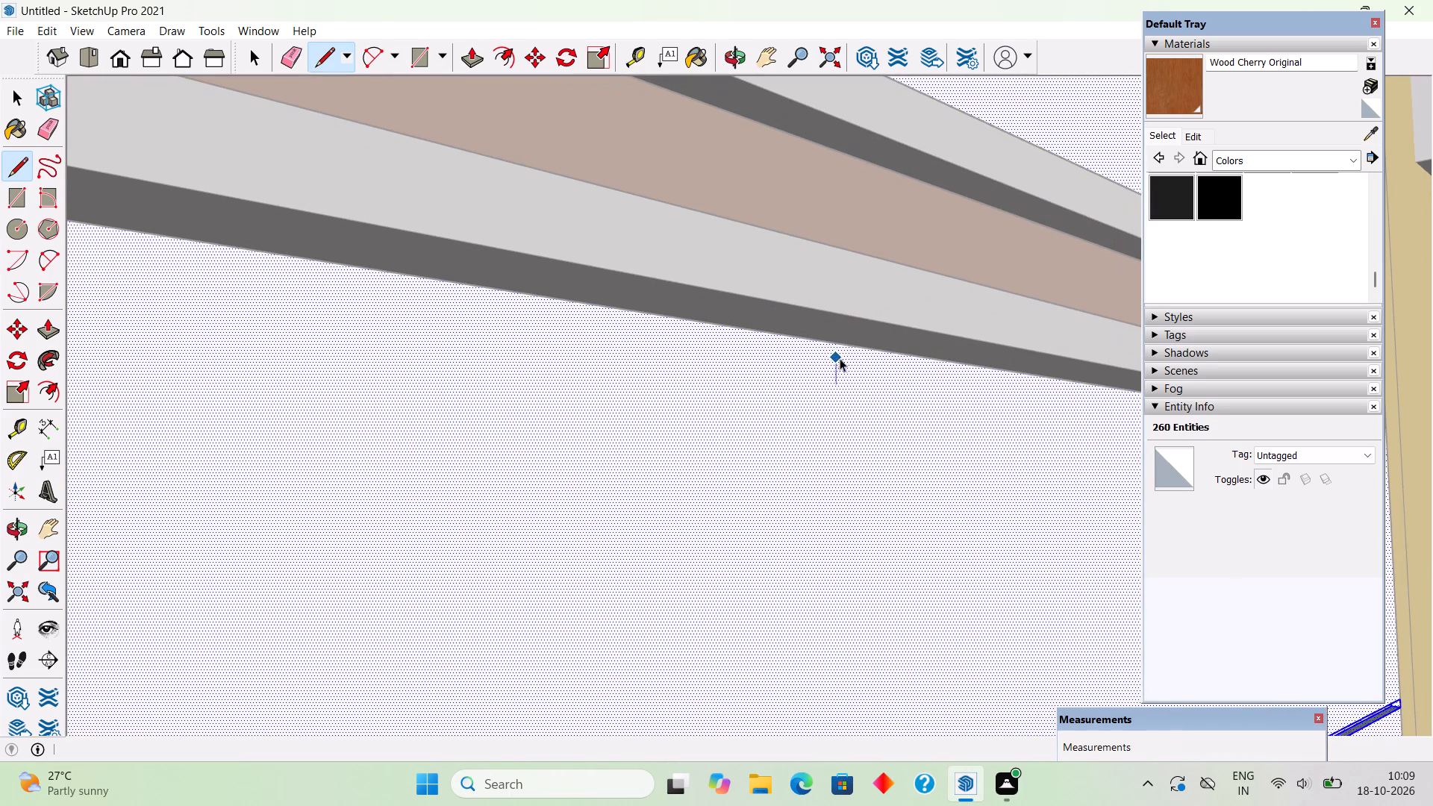
key("l")
left_click(834, 347)
scroll(825, 480, "down", 3)
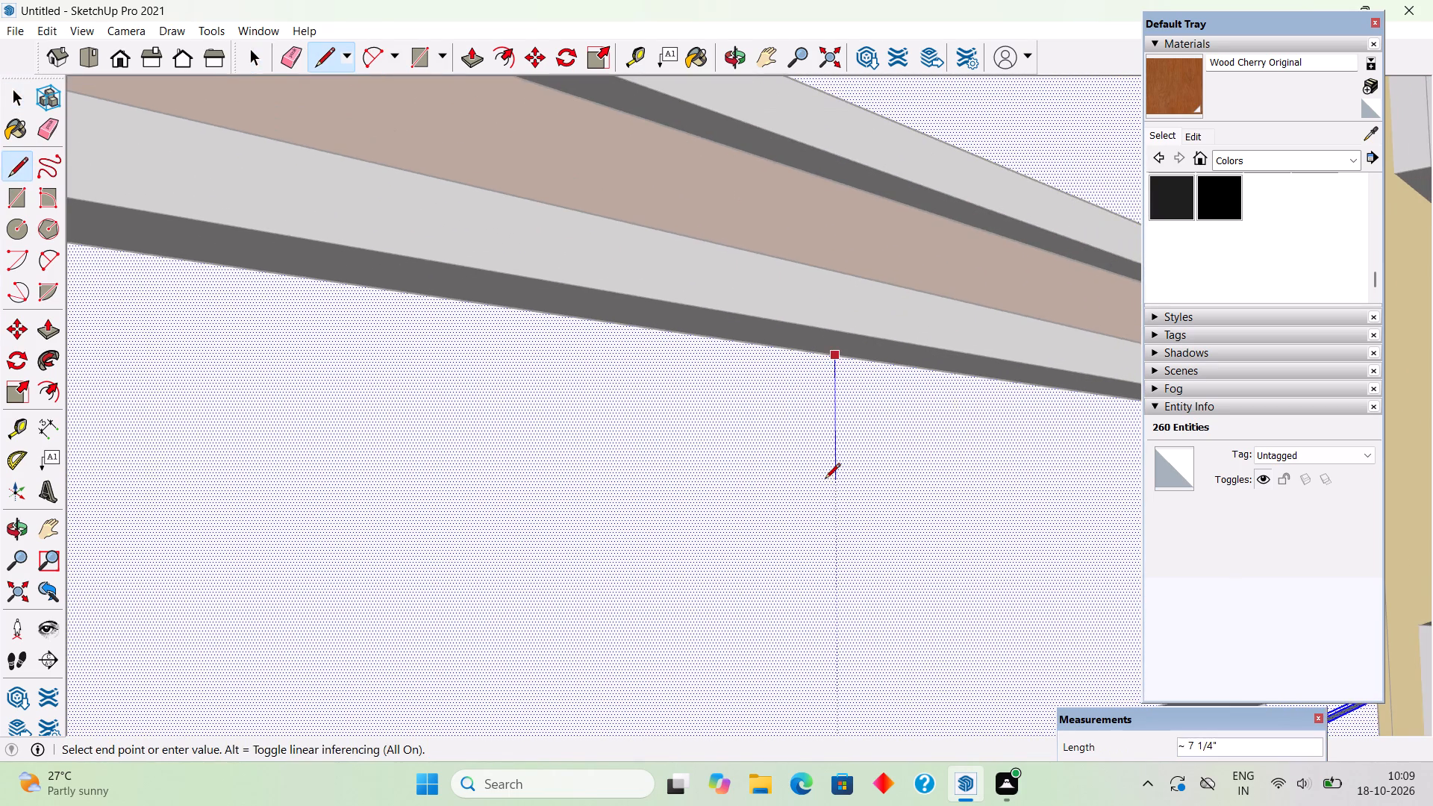
scroll(825, 480, "down", 9)
scroll(825, 531, "down", 17)
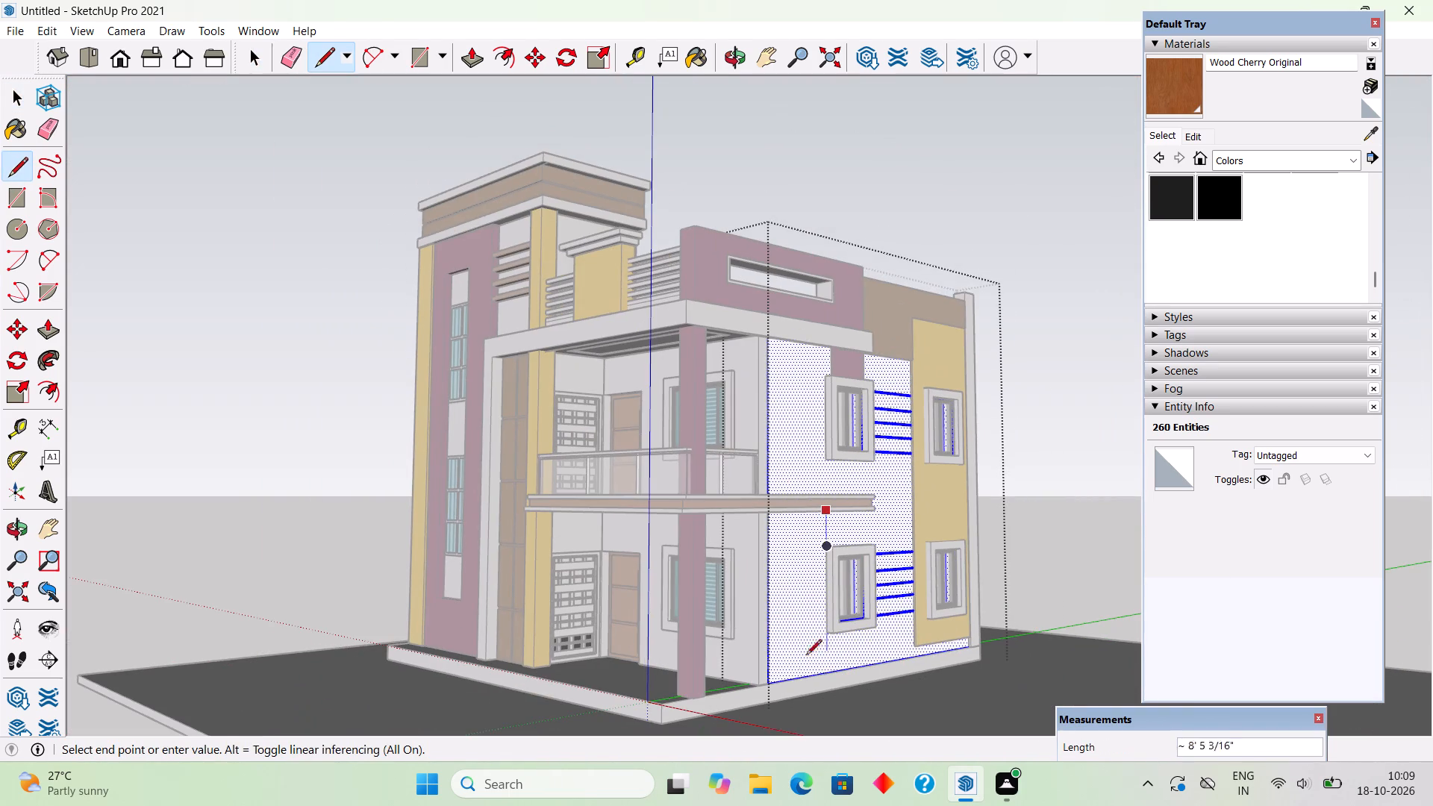
scroll(828, 662, "up", 10)
left_click(830, 688)
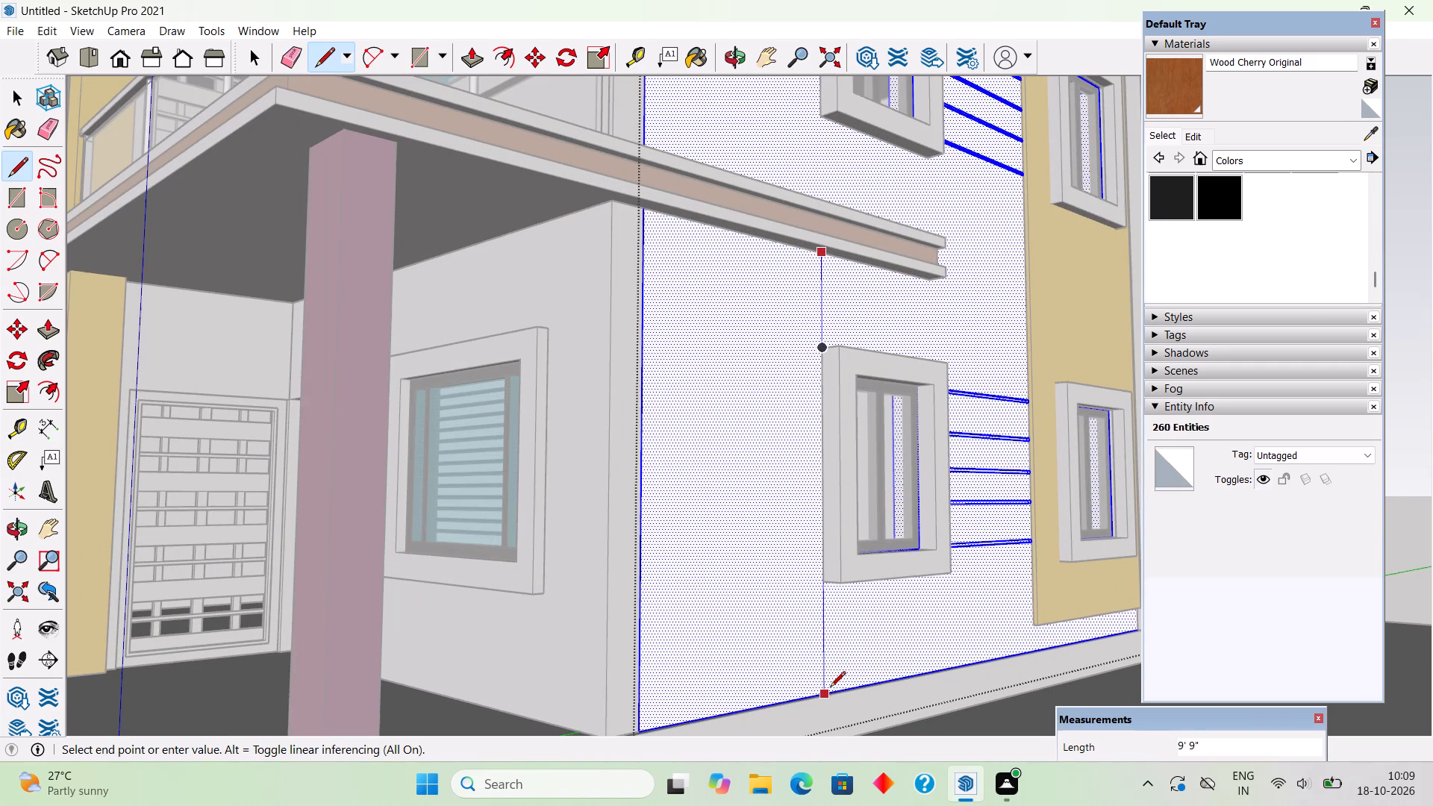
key("space")
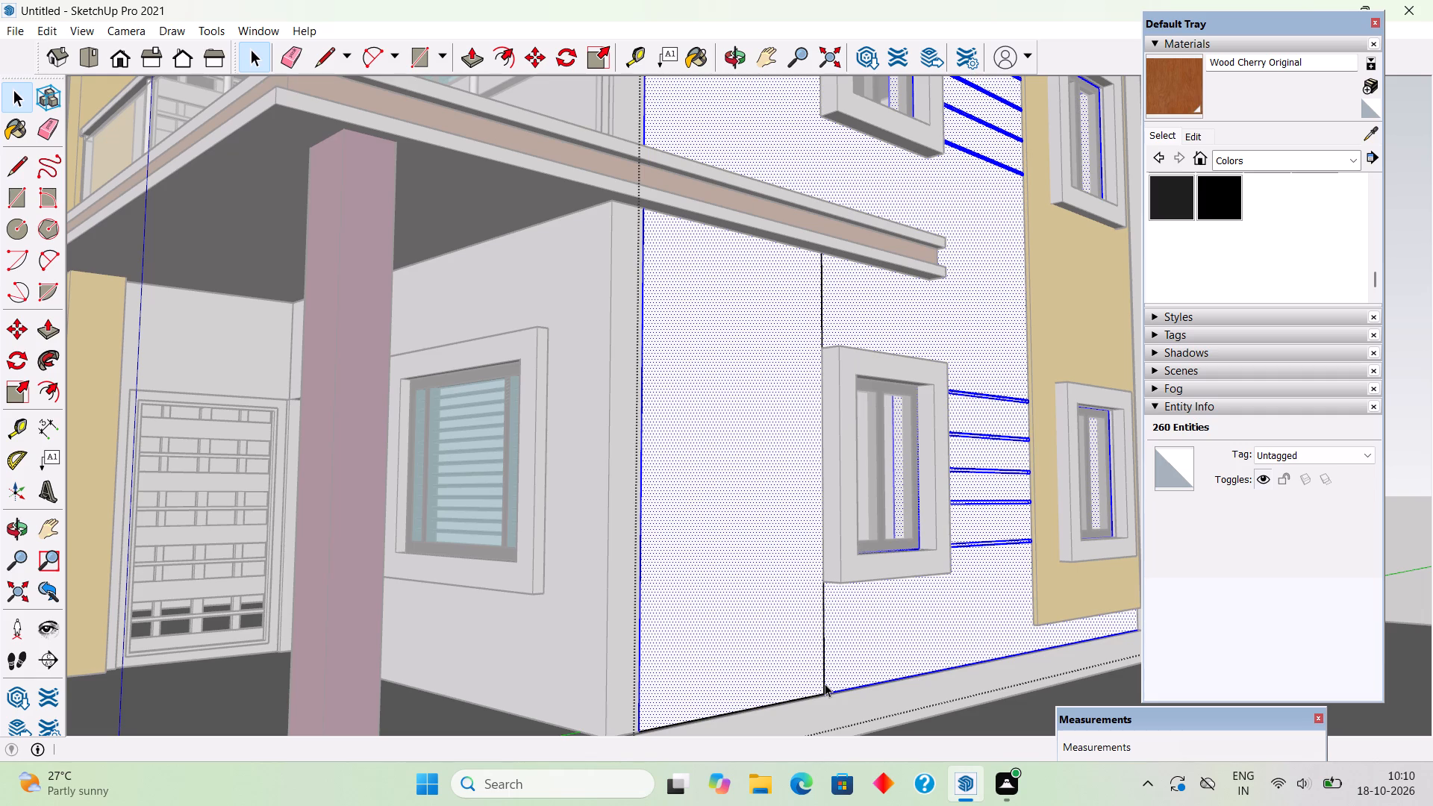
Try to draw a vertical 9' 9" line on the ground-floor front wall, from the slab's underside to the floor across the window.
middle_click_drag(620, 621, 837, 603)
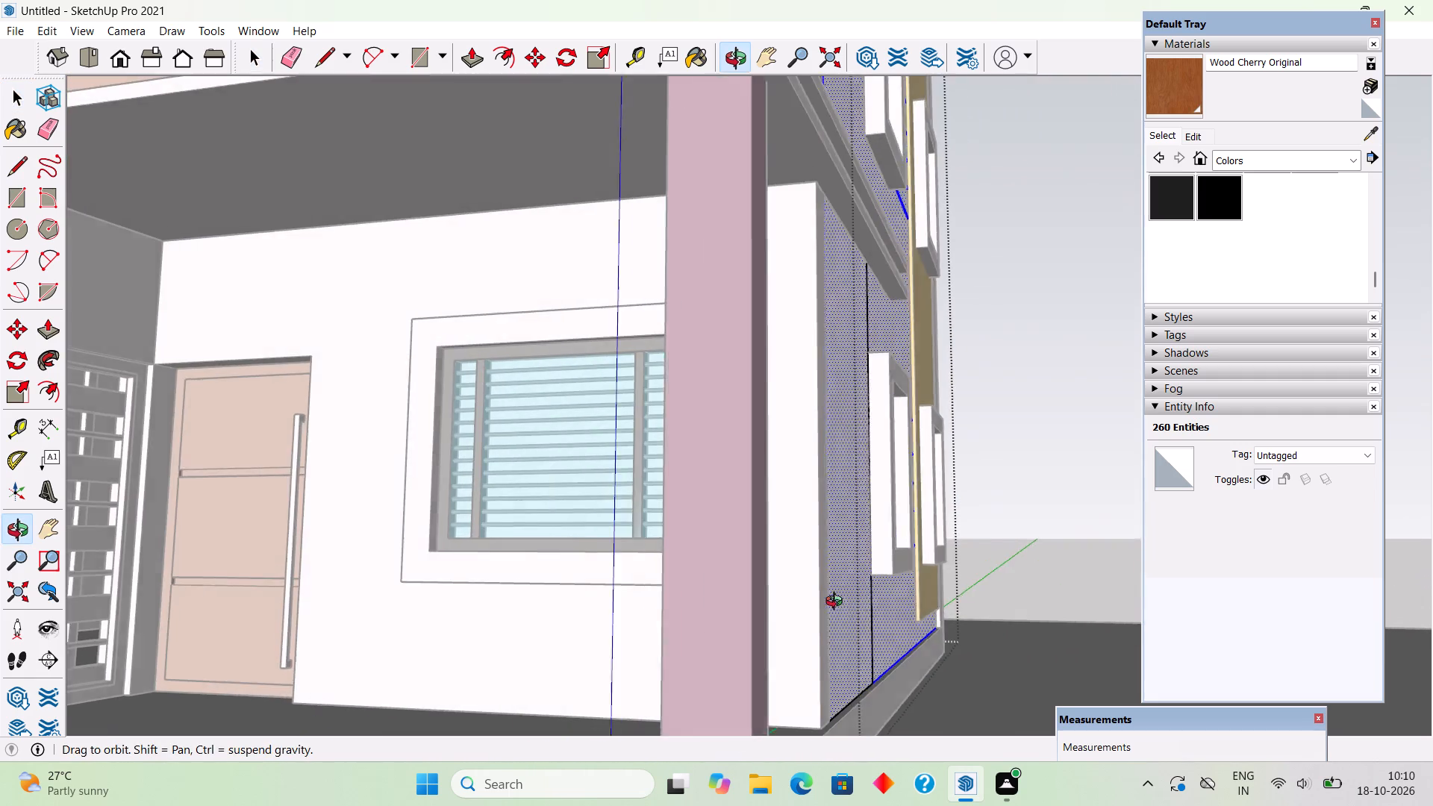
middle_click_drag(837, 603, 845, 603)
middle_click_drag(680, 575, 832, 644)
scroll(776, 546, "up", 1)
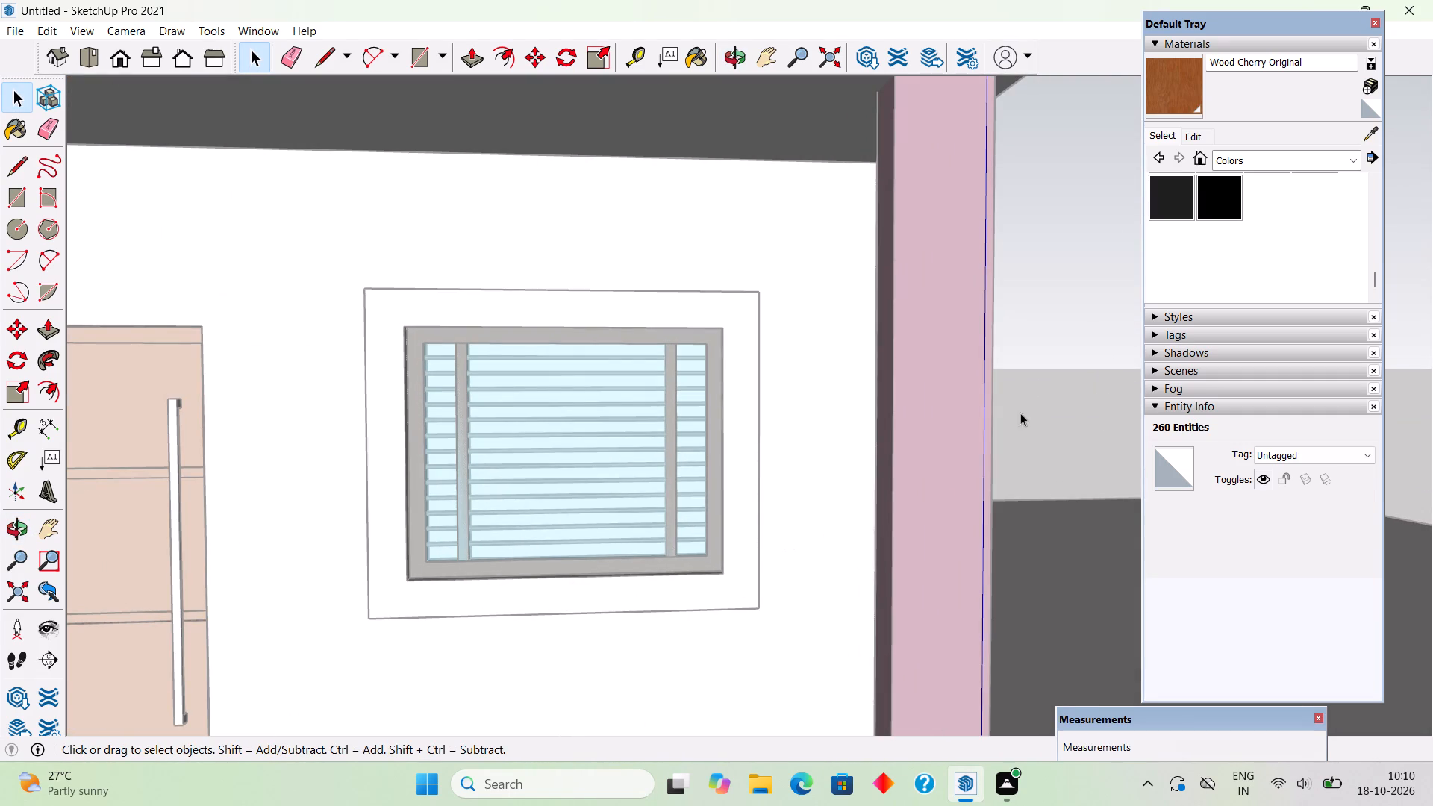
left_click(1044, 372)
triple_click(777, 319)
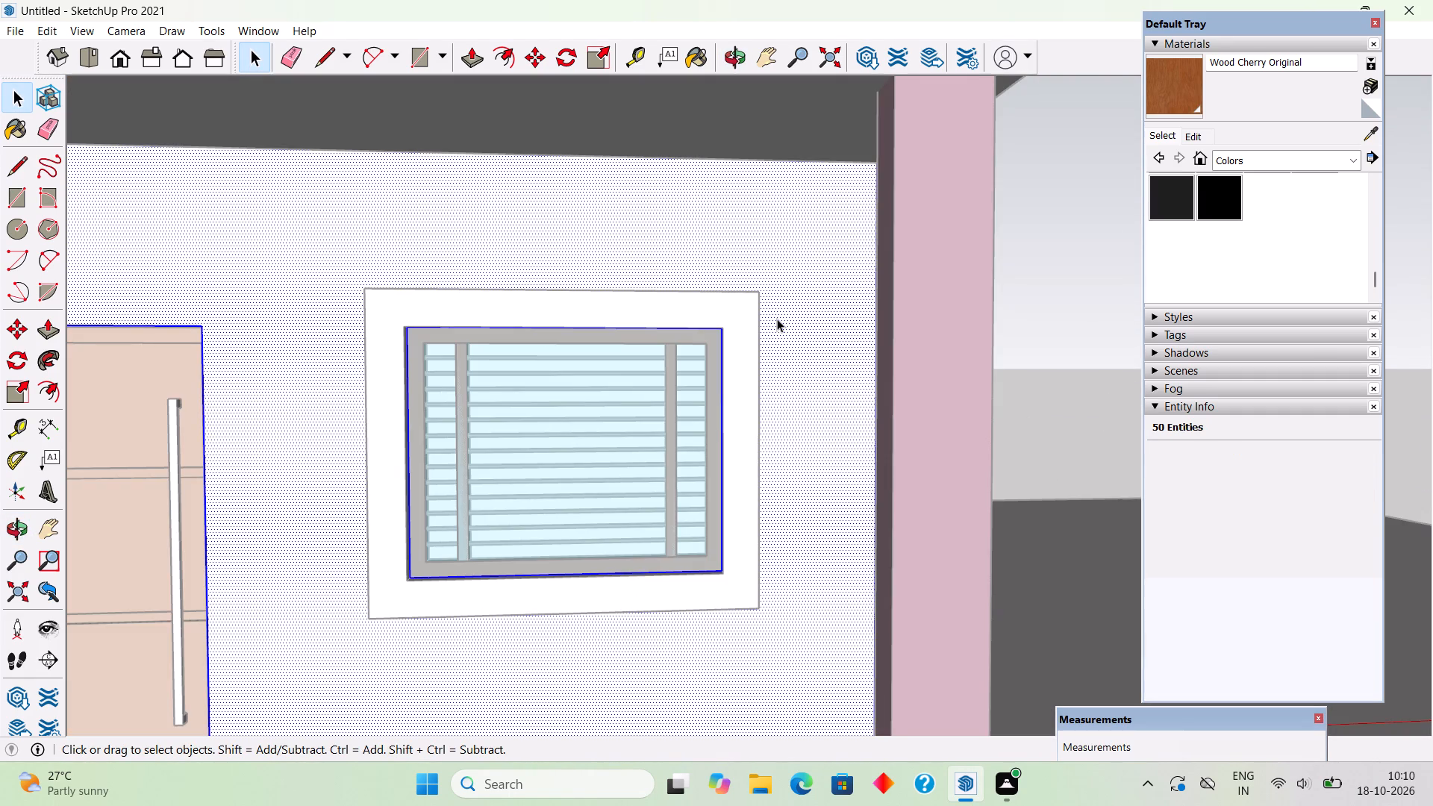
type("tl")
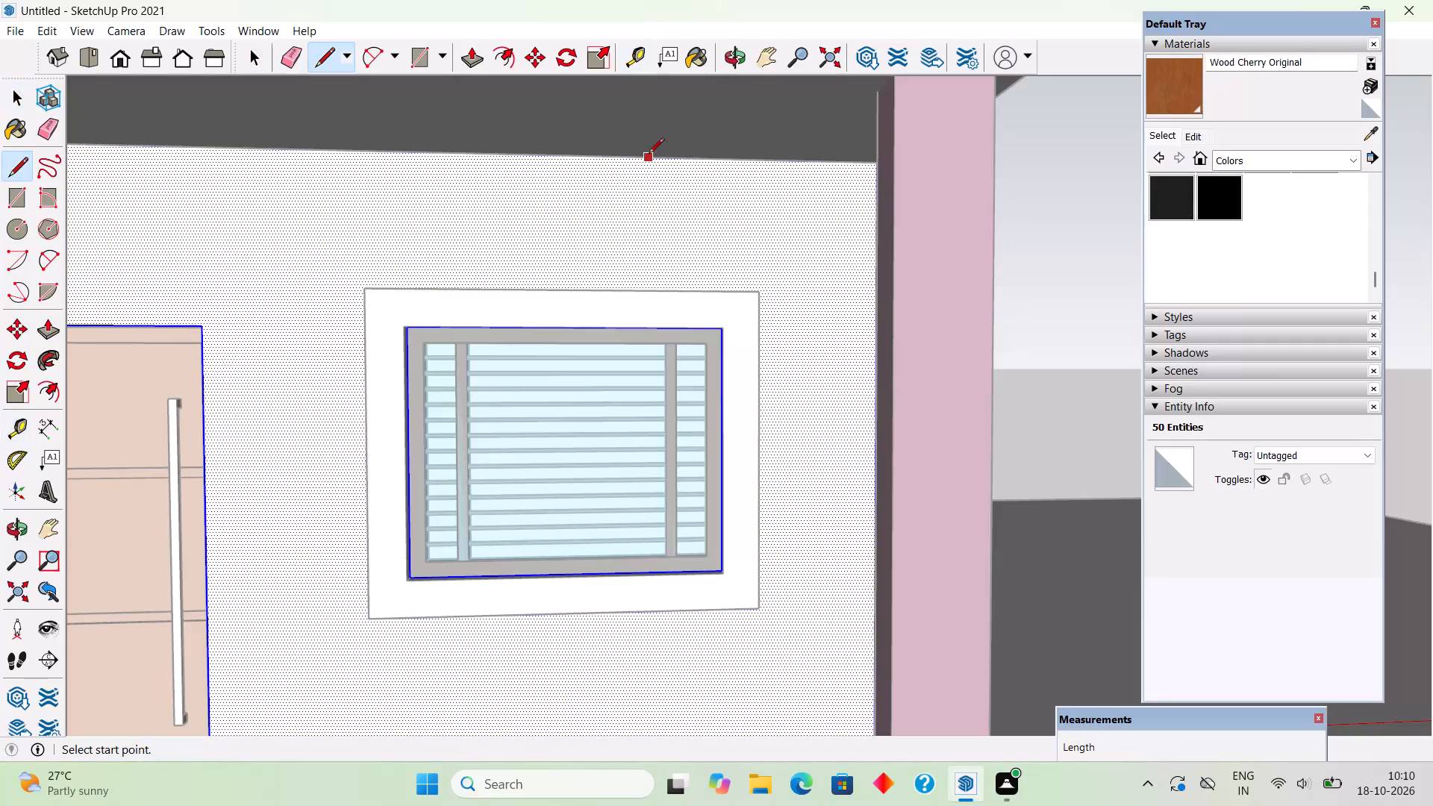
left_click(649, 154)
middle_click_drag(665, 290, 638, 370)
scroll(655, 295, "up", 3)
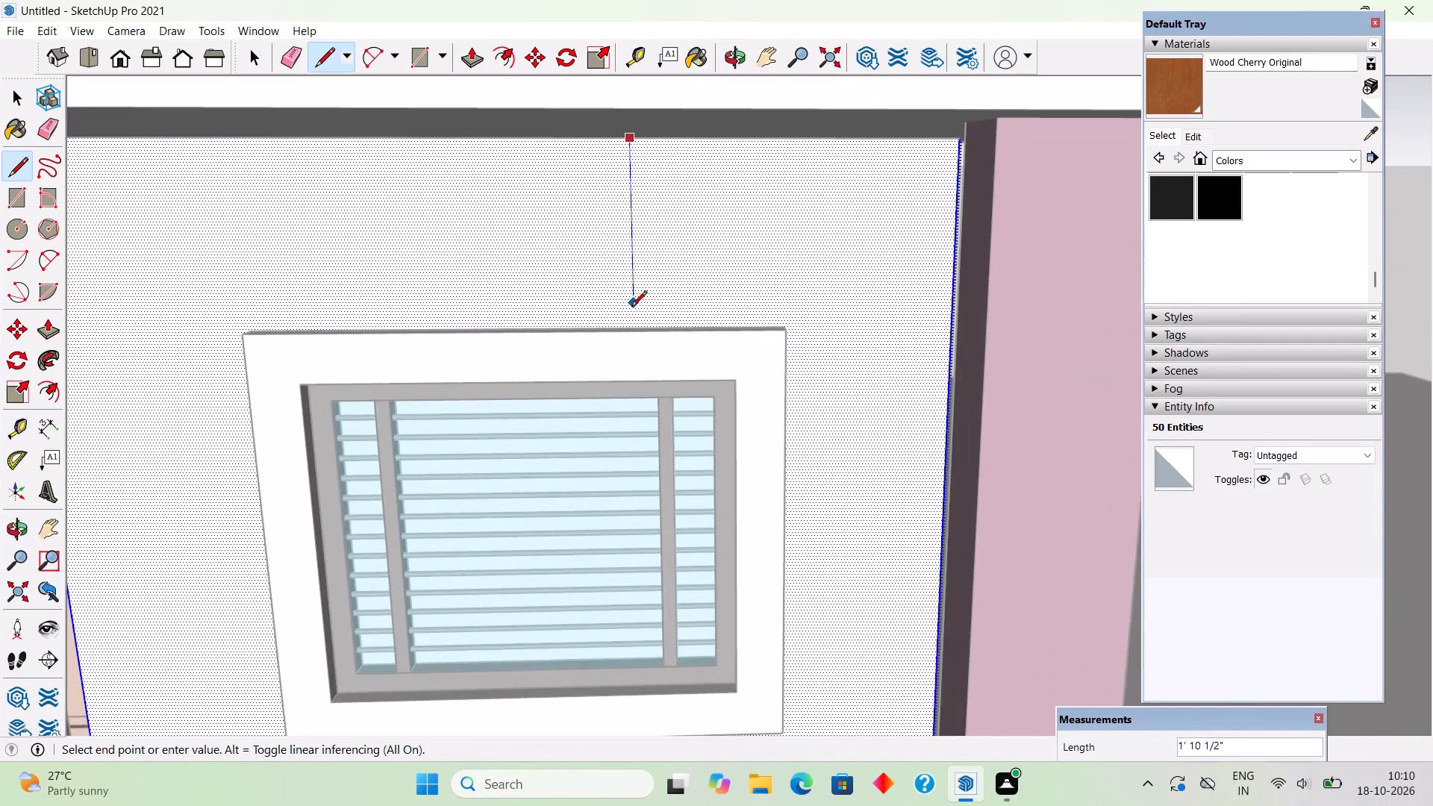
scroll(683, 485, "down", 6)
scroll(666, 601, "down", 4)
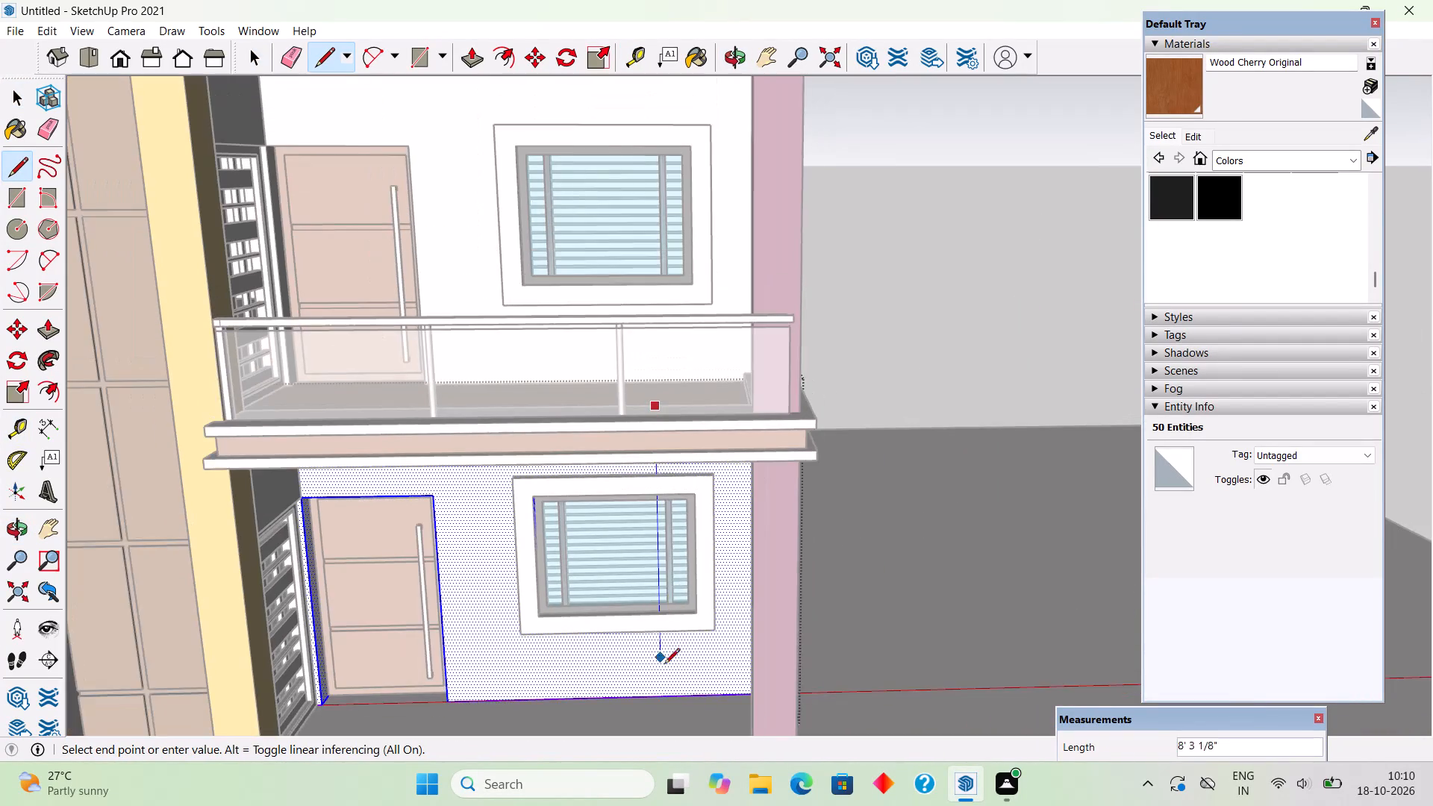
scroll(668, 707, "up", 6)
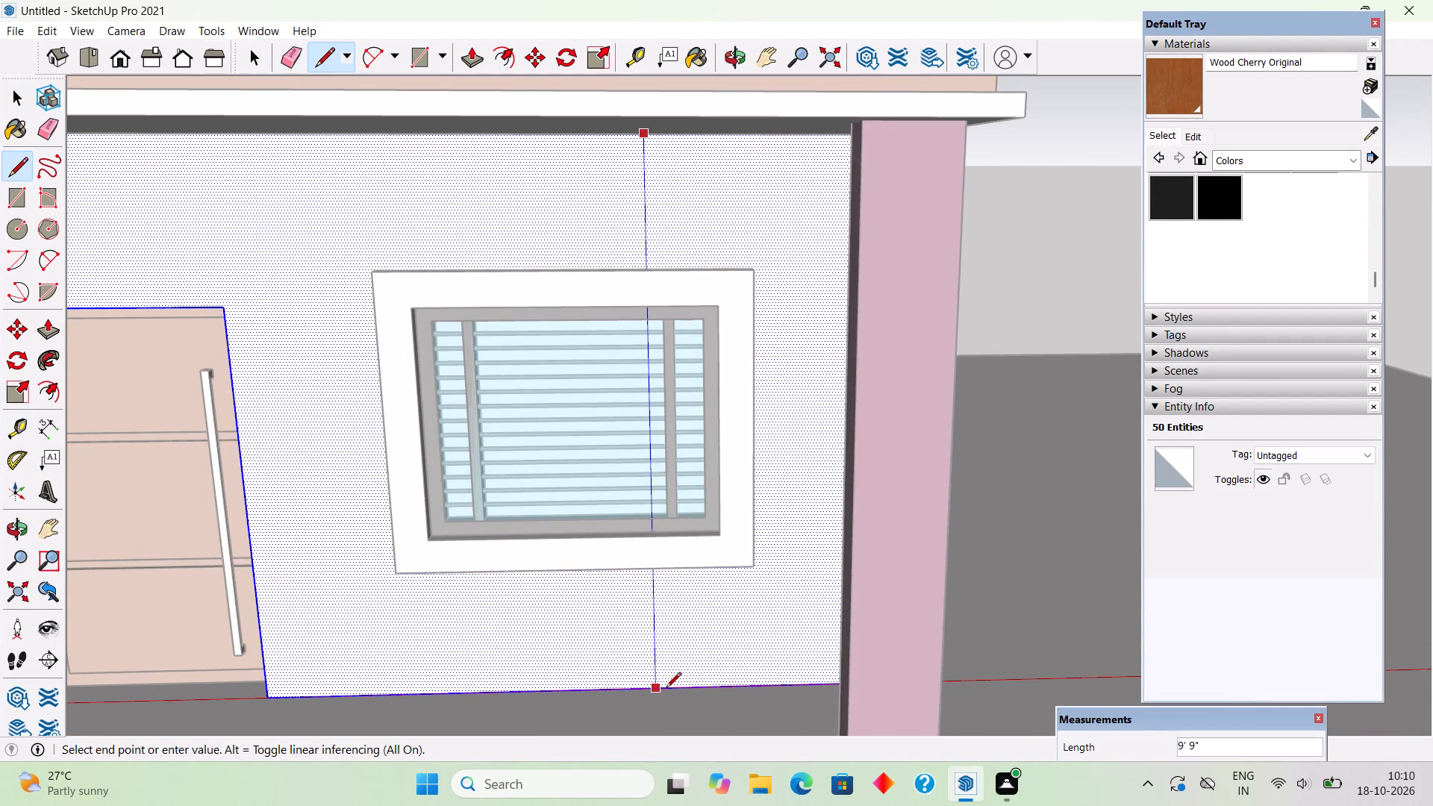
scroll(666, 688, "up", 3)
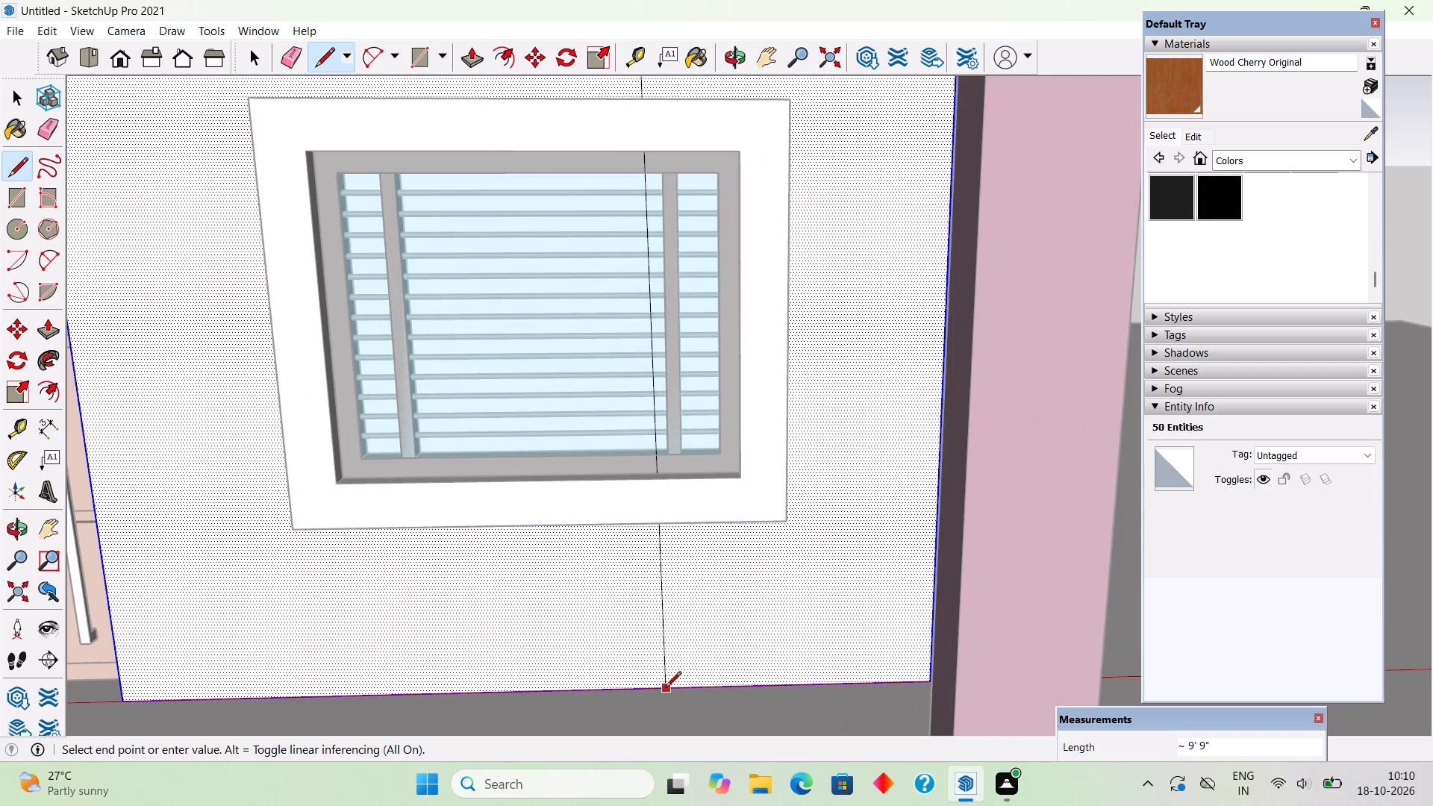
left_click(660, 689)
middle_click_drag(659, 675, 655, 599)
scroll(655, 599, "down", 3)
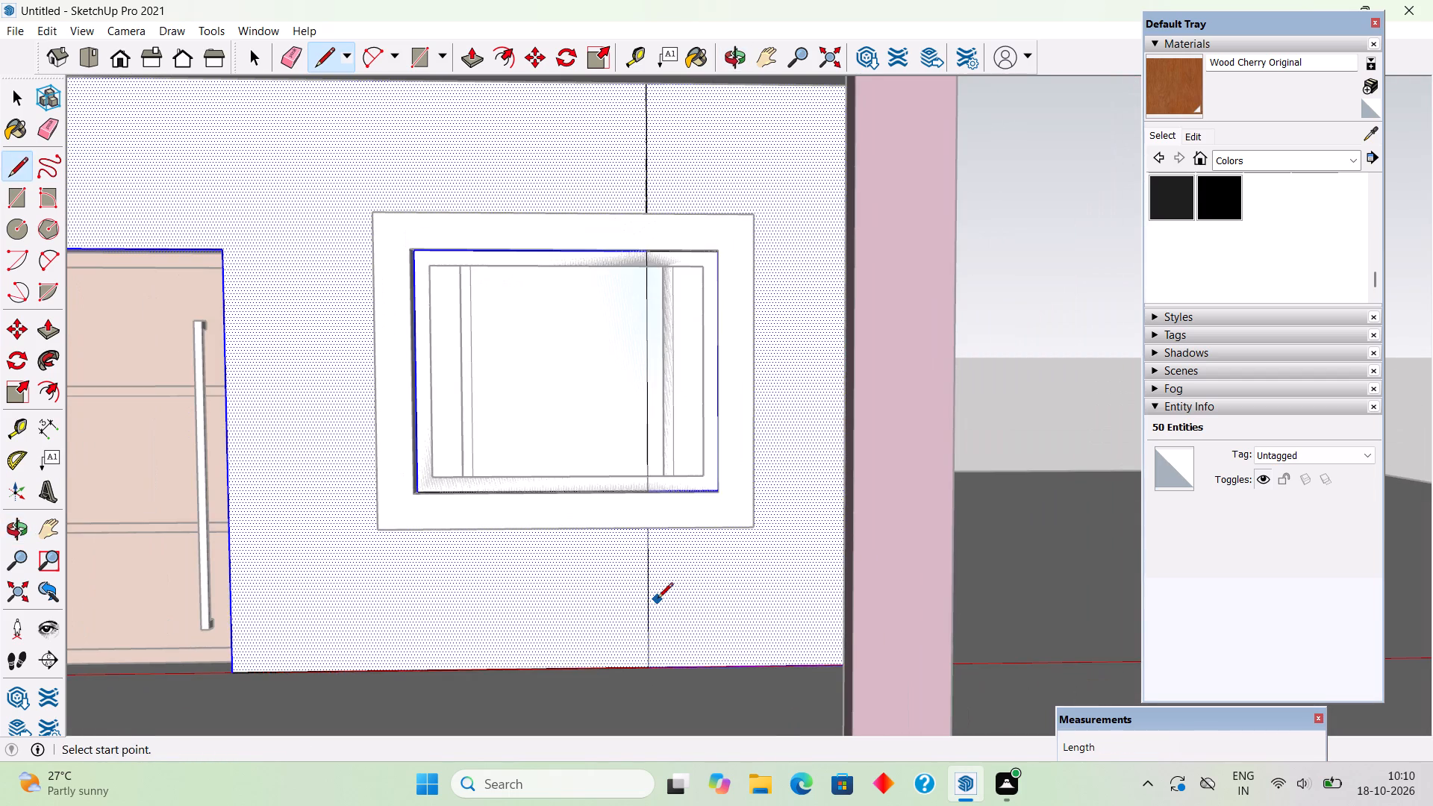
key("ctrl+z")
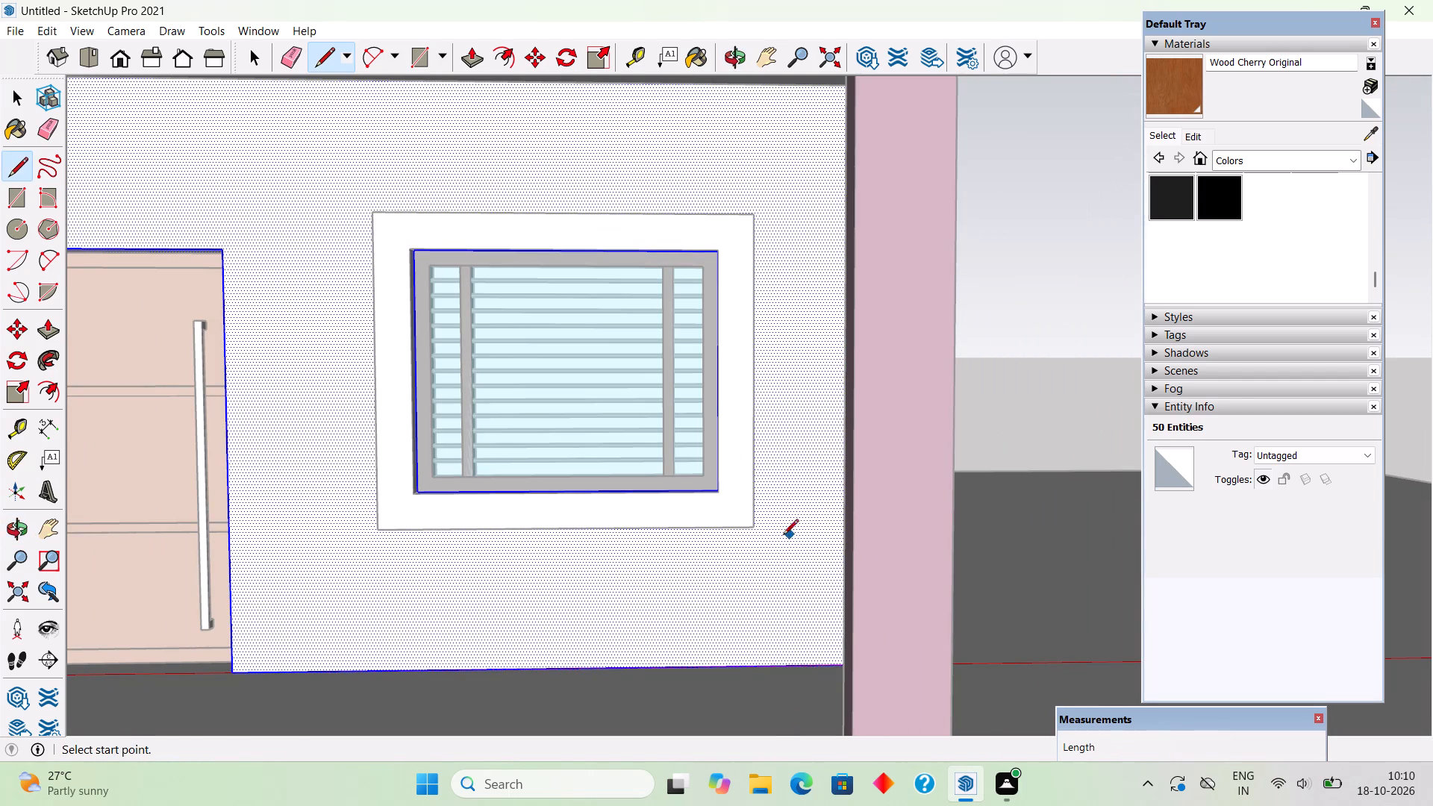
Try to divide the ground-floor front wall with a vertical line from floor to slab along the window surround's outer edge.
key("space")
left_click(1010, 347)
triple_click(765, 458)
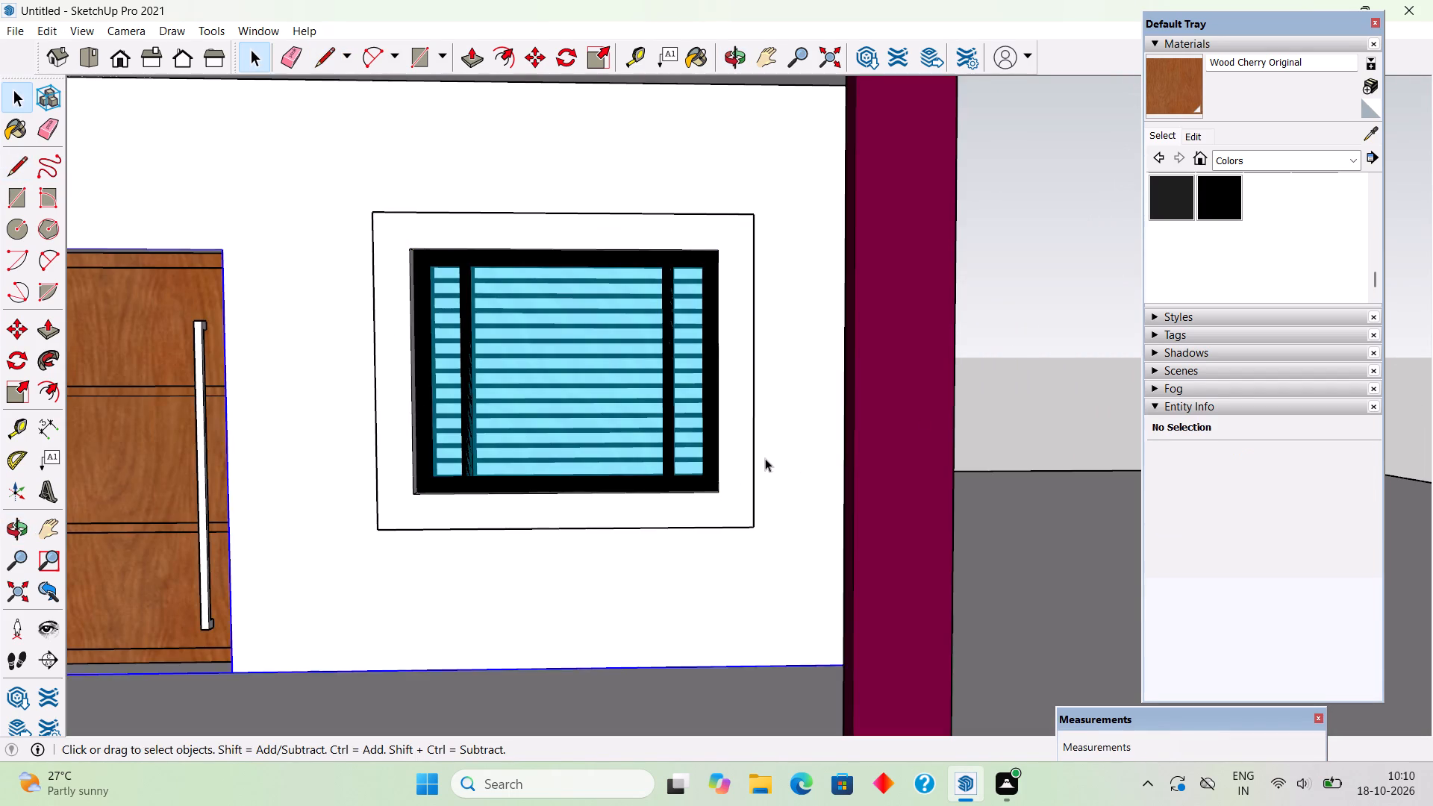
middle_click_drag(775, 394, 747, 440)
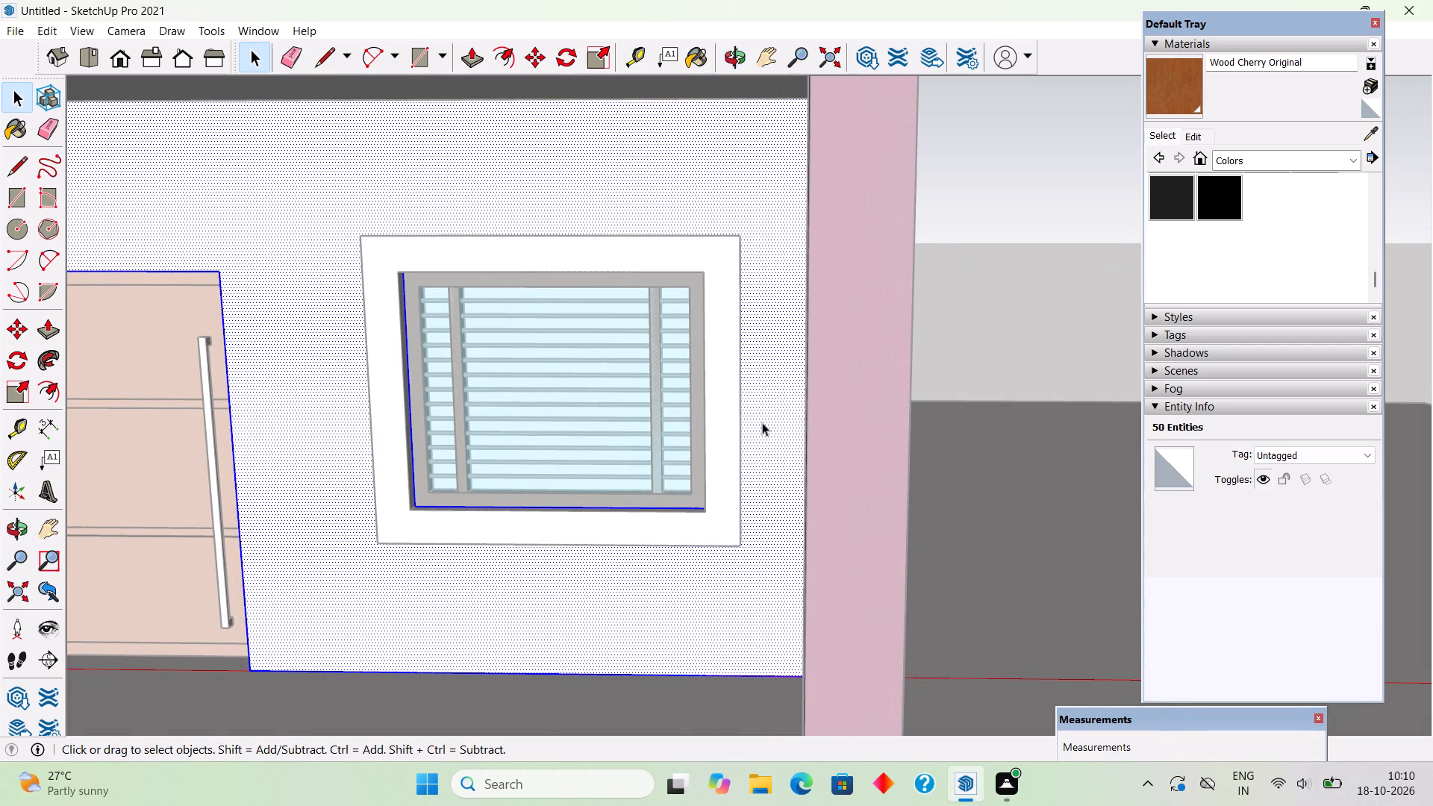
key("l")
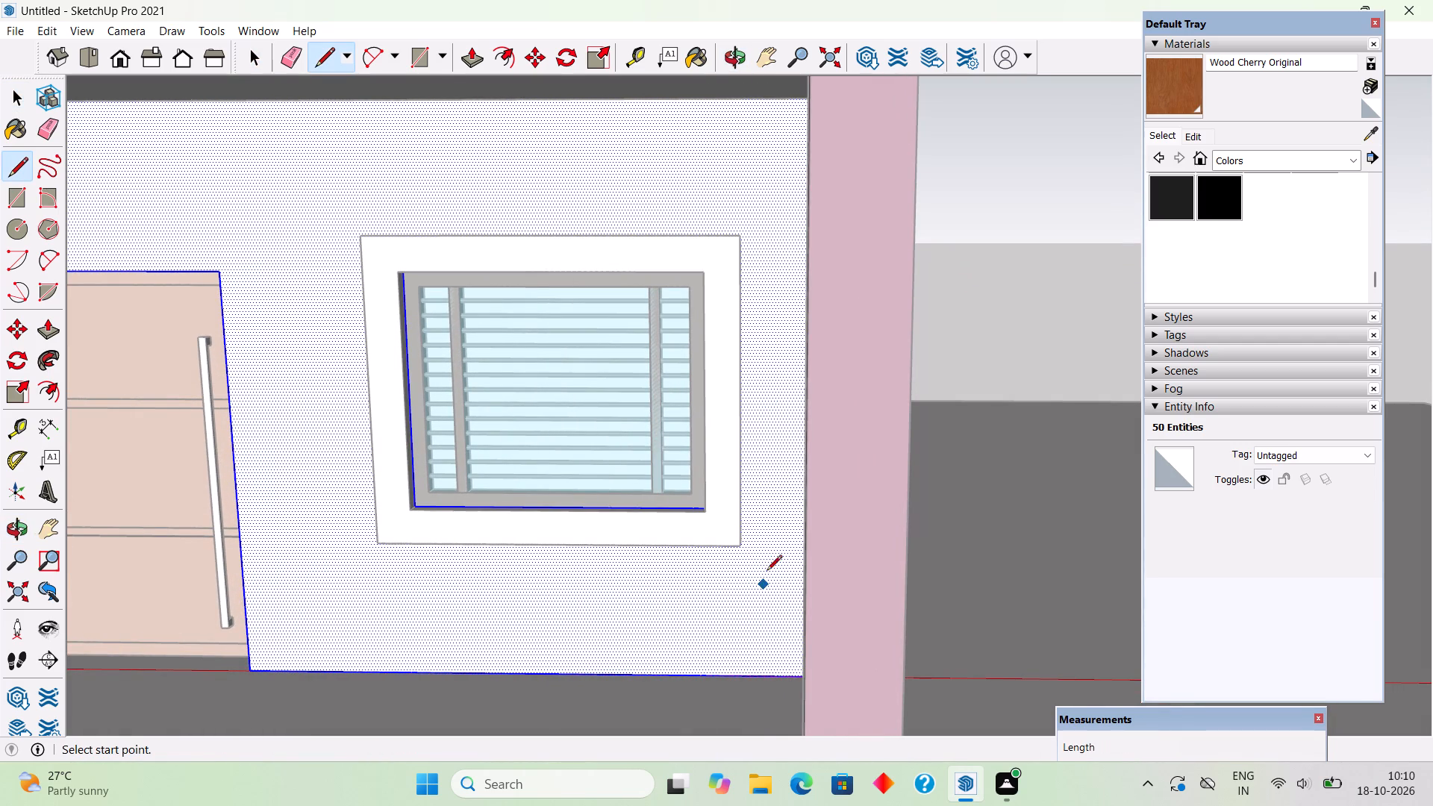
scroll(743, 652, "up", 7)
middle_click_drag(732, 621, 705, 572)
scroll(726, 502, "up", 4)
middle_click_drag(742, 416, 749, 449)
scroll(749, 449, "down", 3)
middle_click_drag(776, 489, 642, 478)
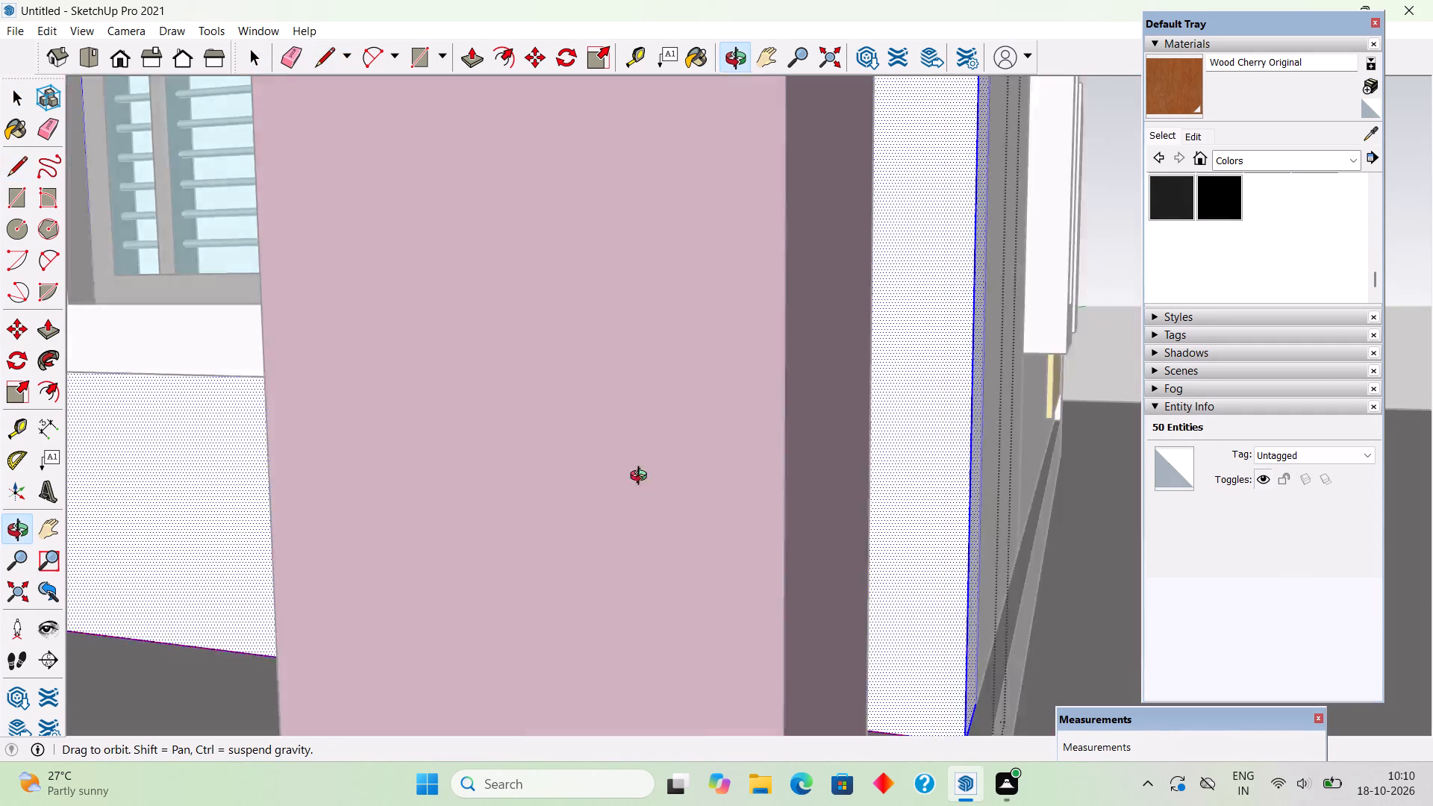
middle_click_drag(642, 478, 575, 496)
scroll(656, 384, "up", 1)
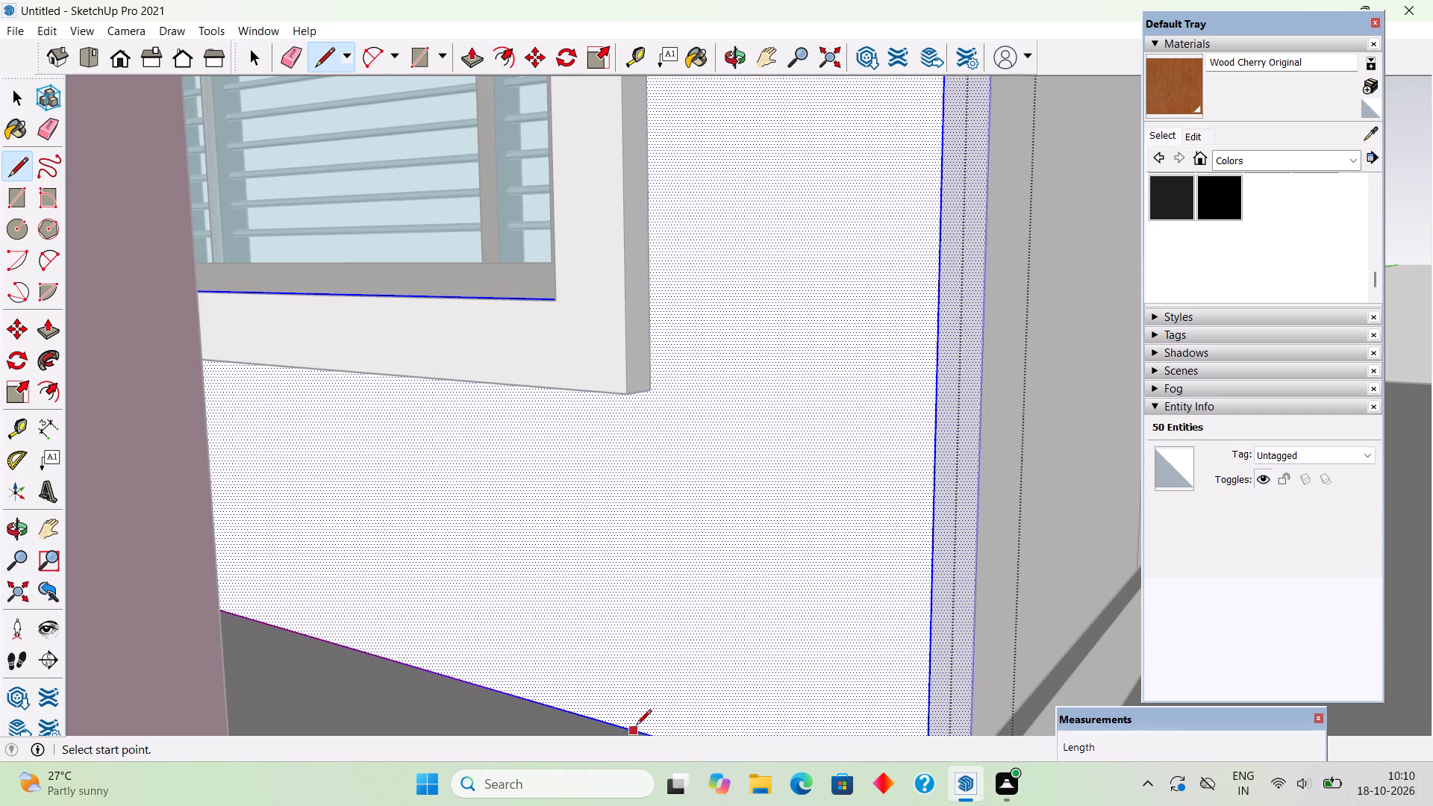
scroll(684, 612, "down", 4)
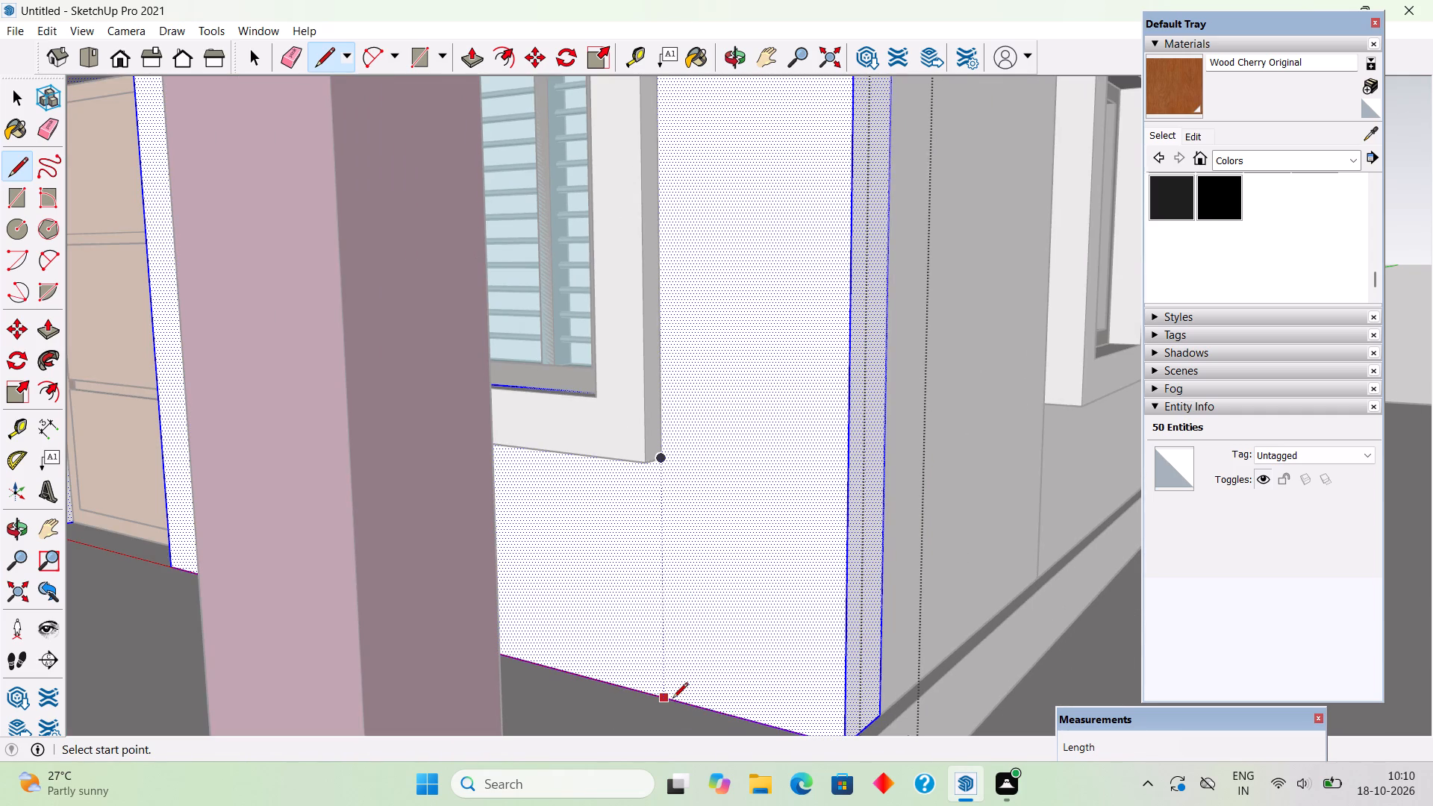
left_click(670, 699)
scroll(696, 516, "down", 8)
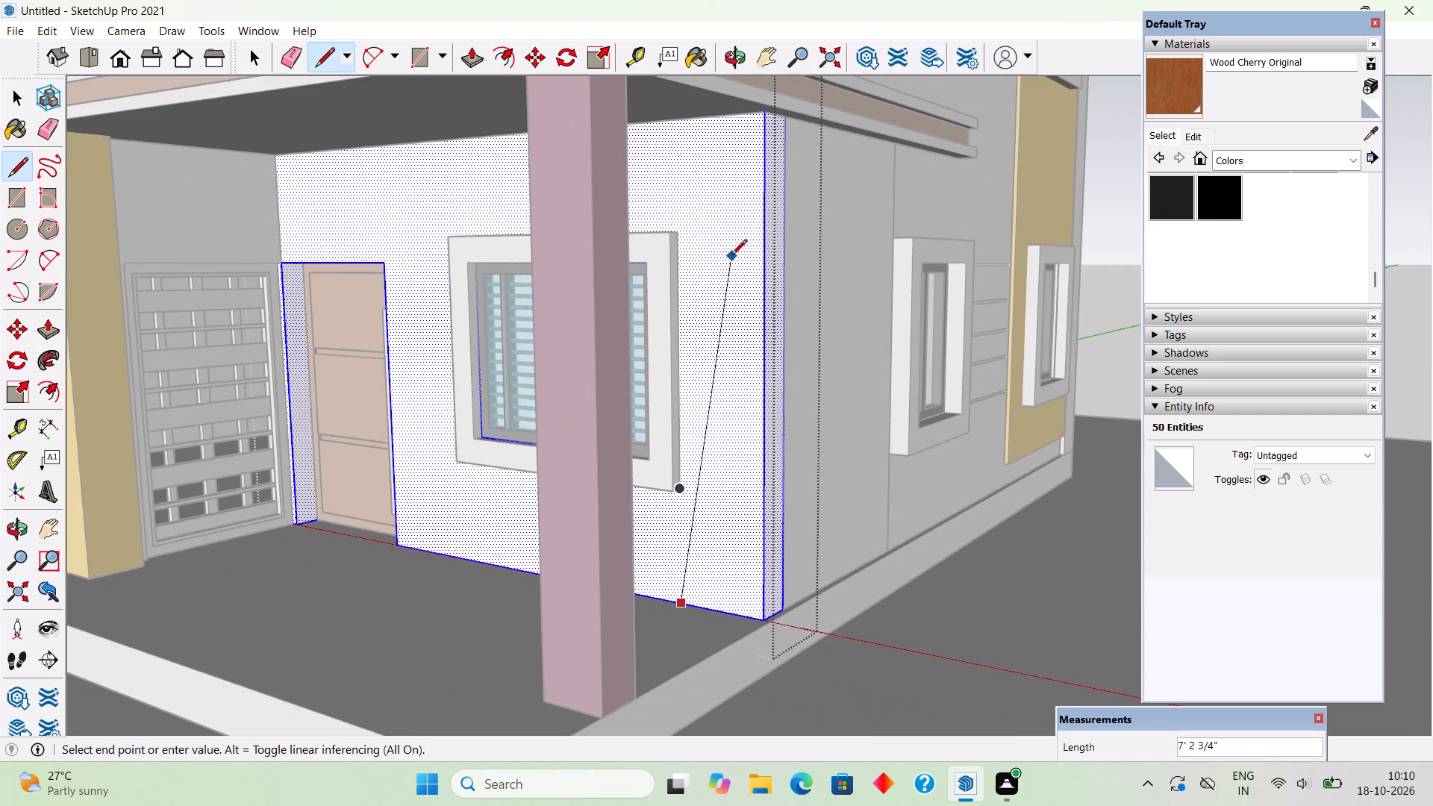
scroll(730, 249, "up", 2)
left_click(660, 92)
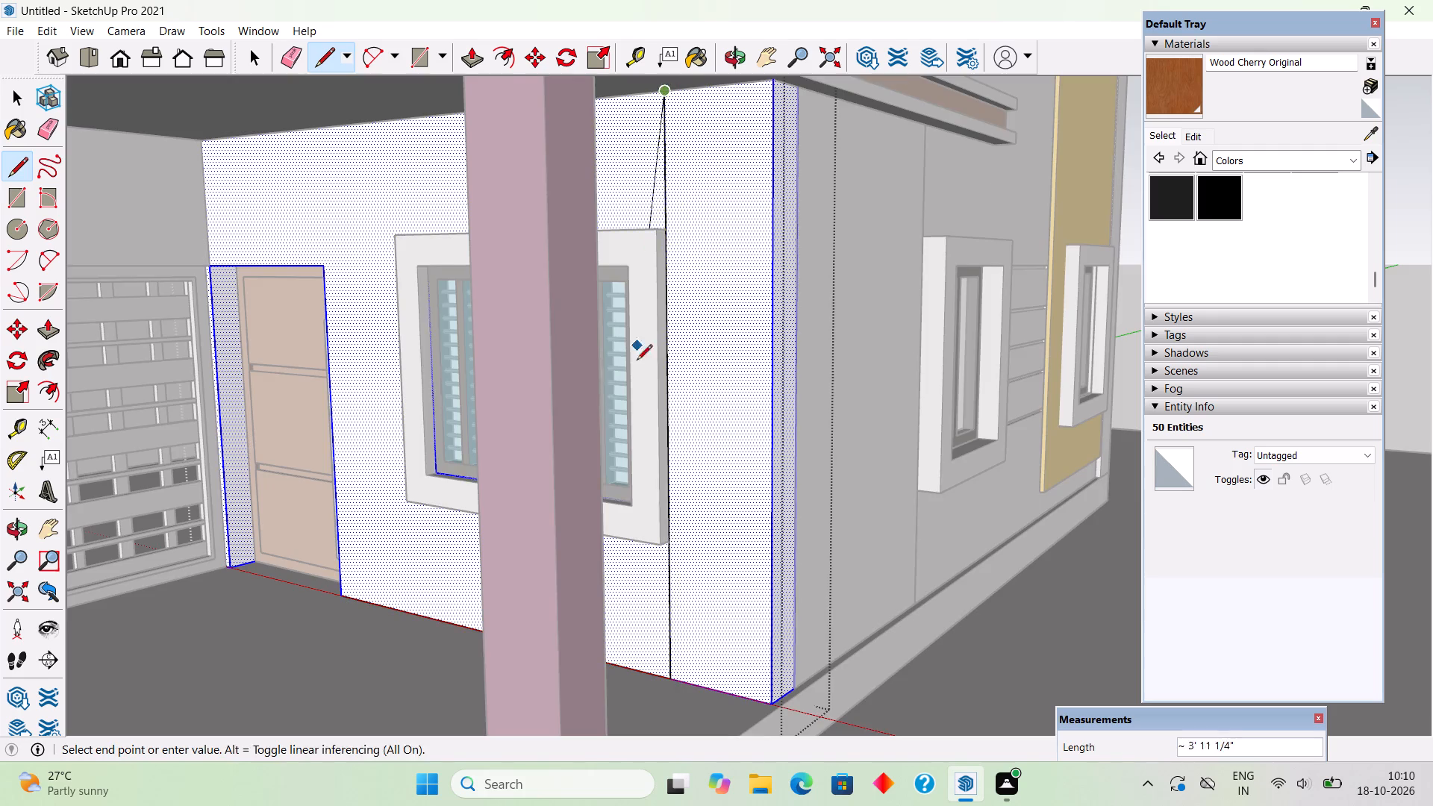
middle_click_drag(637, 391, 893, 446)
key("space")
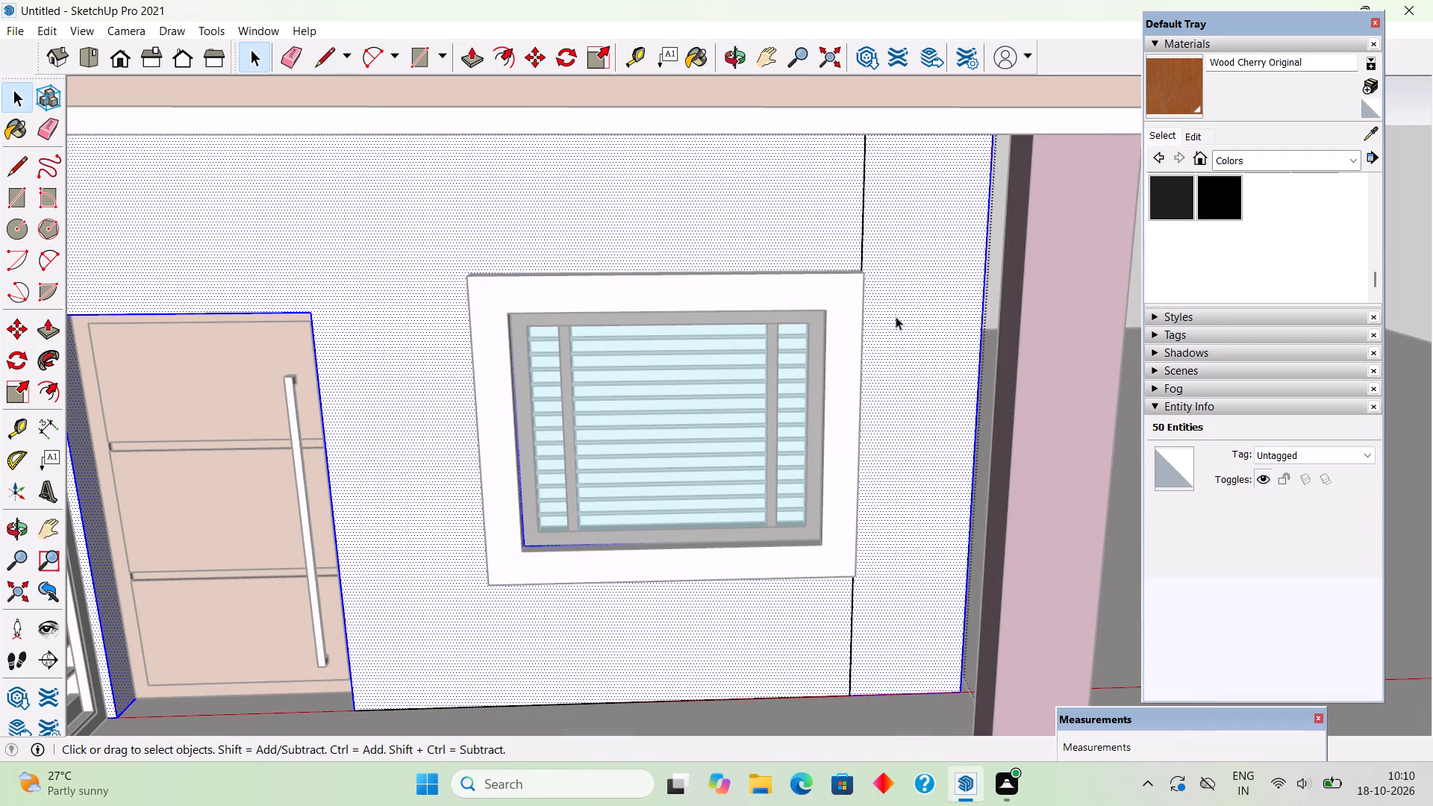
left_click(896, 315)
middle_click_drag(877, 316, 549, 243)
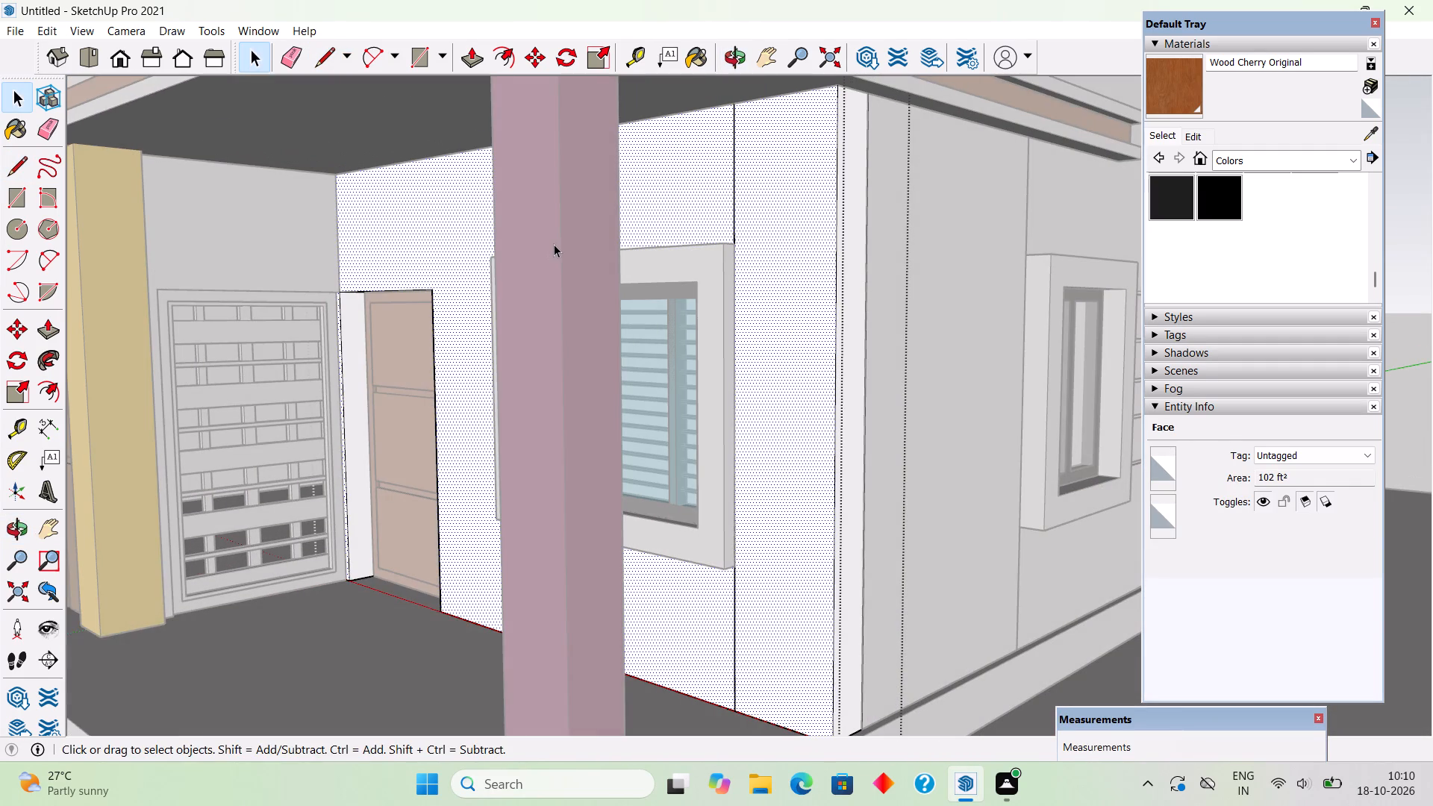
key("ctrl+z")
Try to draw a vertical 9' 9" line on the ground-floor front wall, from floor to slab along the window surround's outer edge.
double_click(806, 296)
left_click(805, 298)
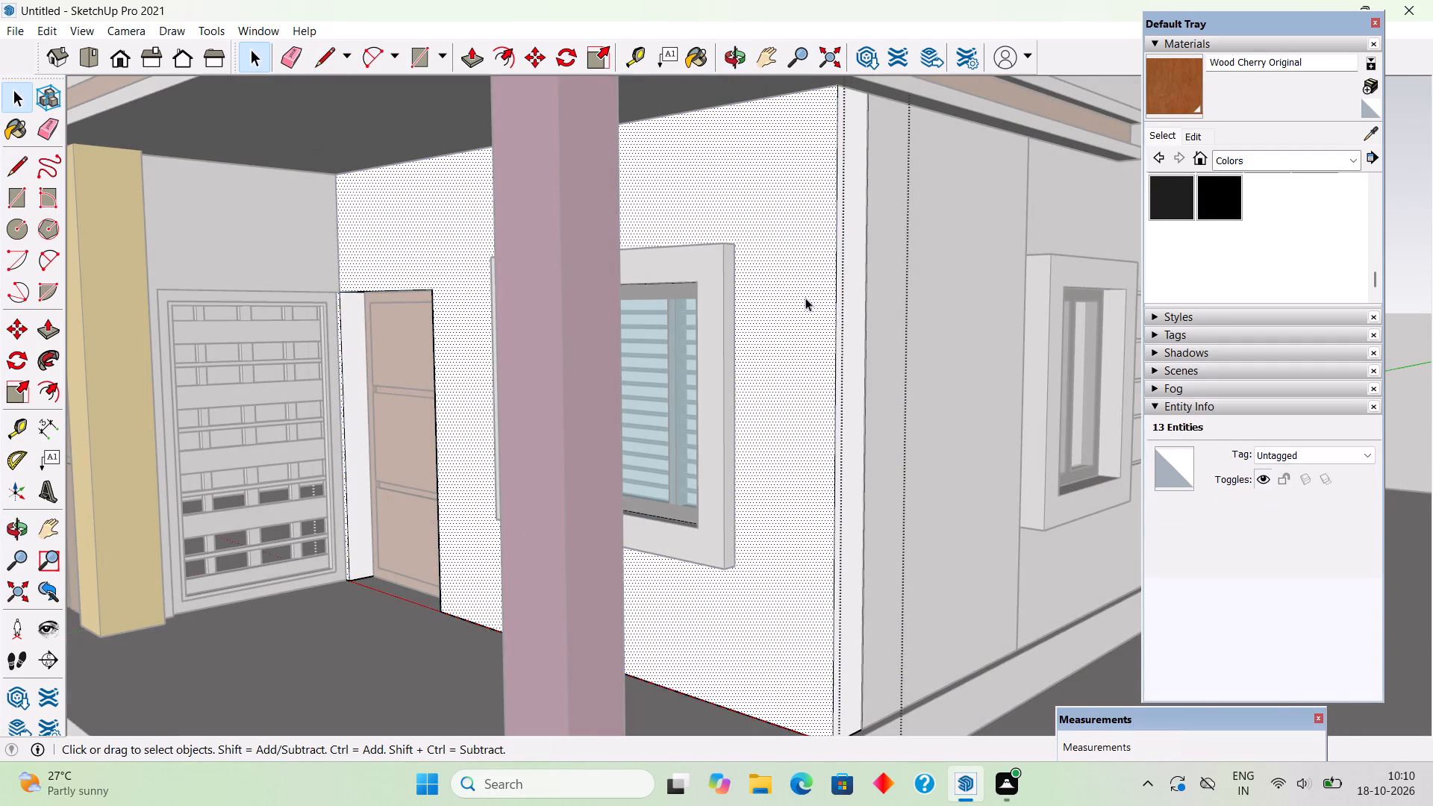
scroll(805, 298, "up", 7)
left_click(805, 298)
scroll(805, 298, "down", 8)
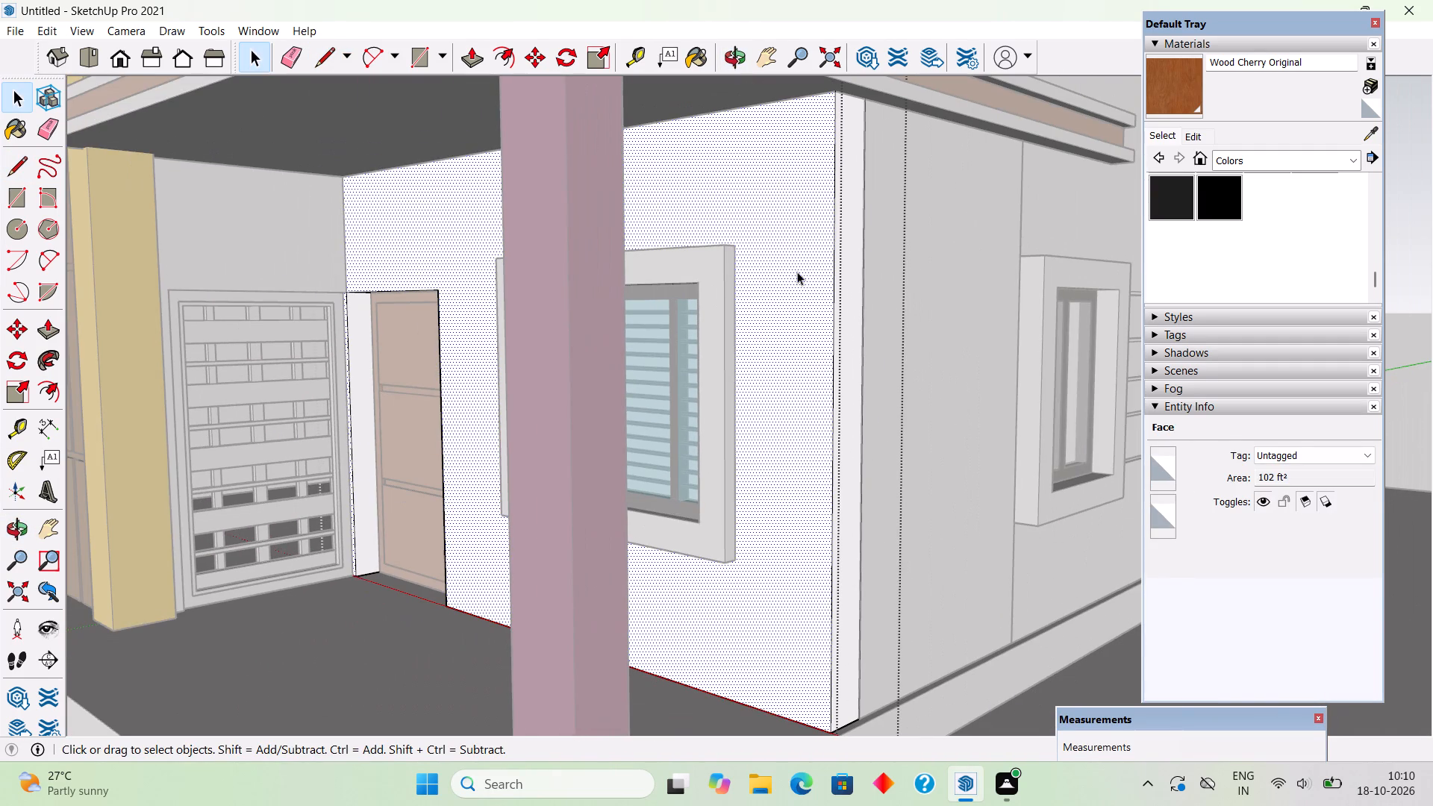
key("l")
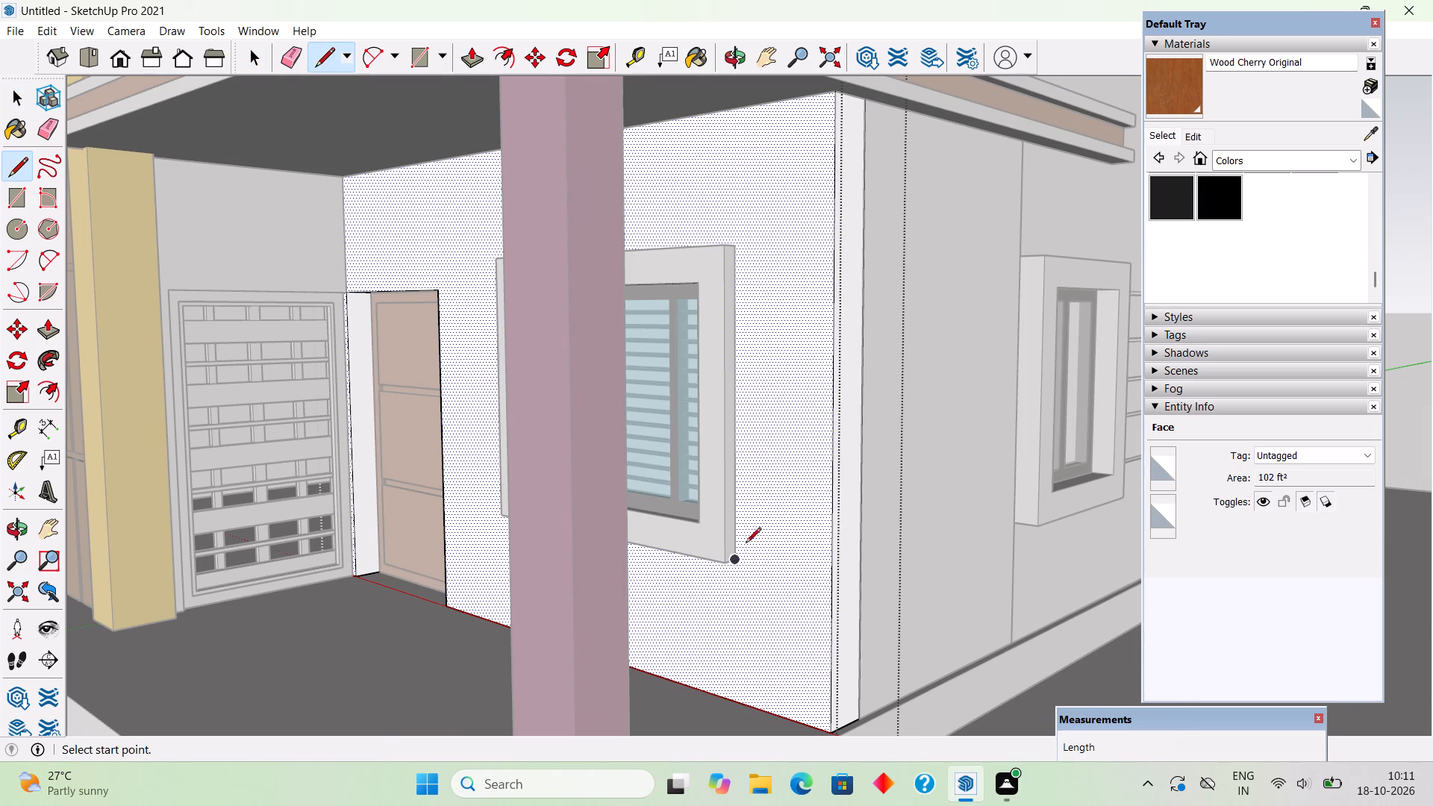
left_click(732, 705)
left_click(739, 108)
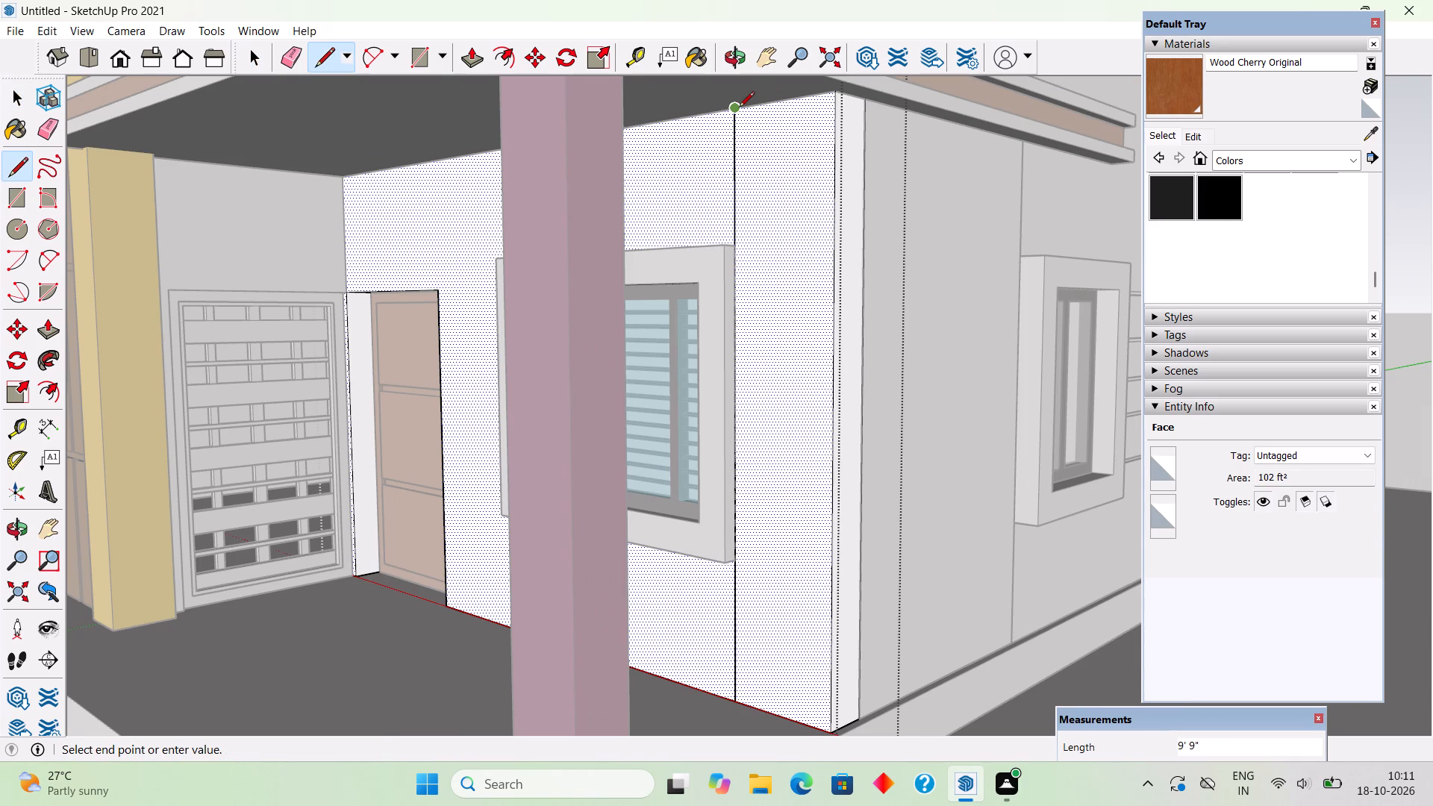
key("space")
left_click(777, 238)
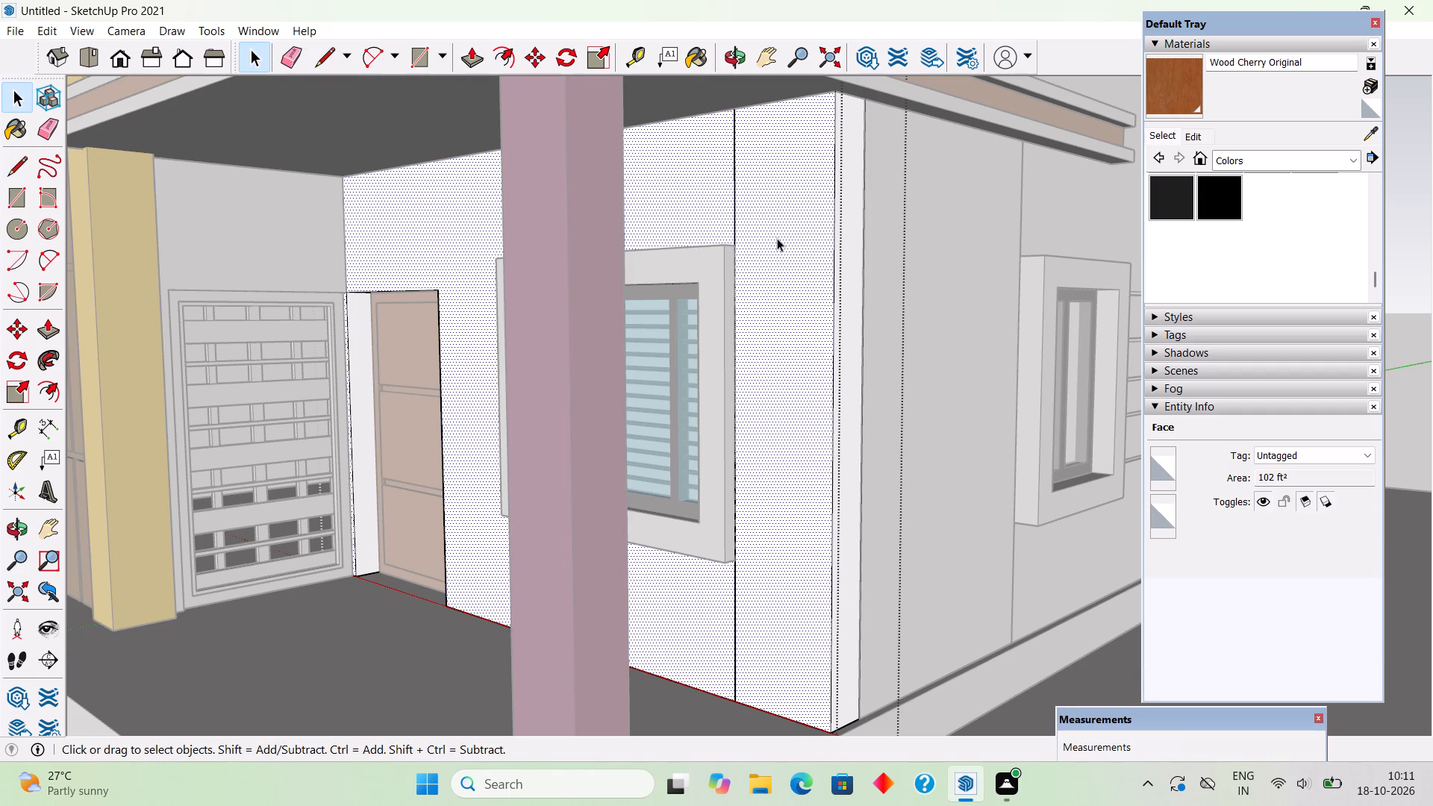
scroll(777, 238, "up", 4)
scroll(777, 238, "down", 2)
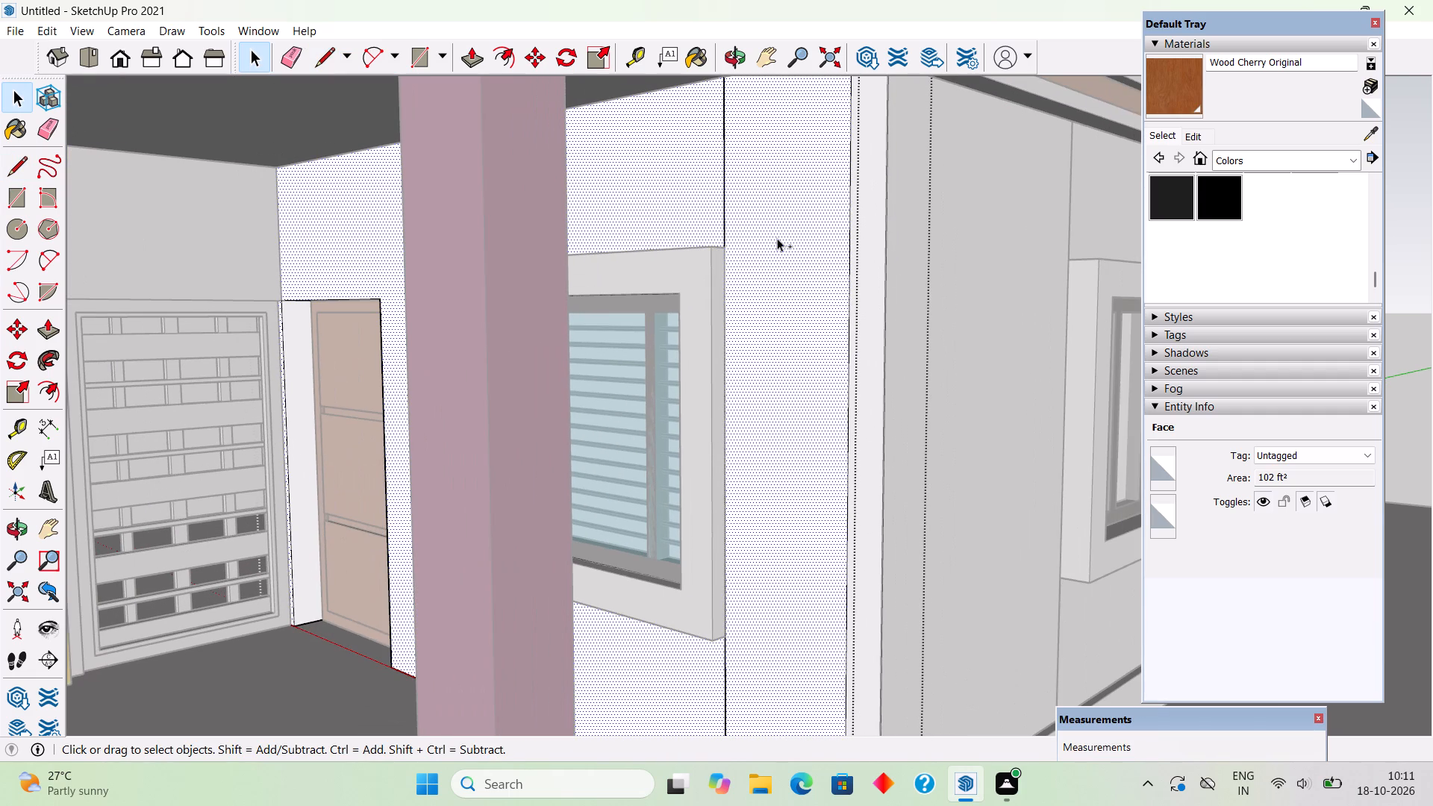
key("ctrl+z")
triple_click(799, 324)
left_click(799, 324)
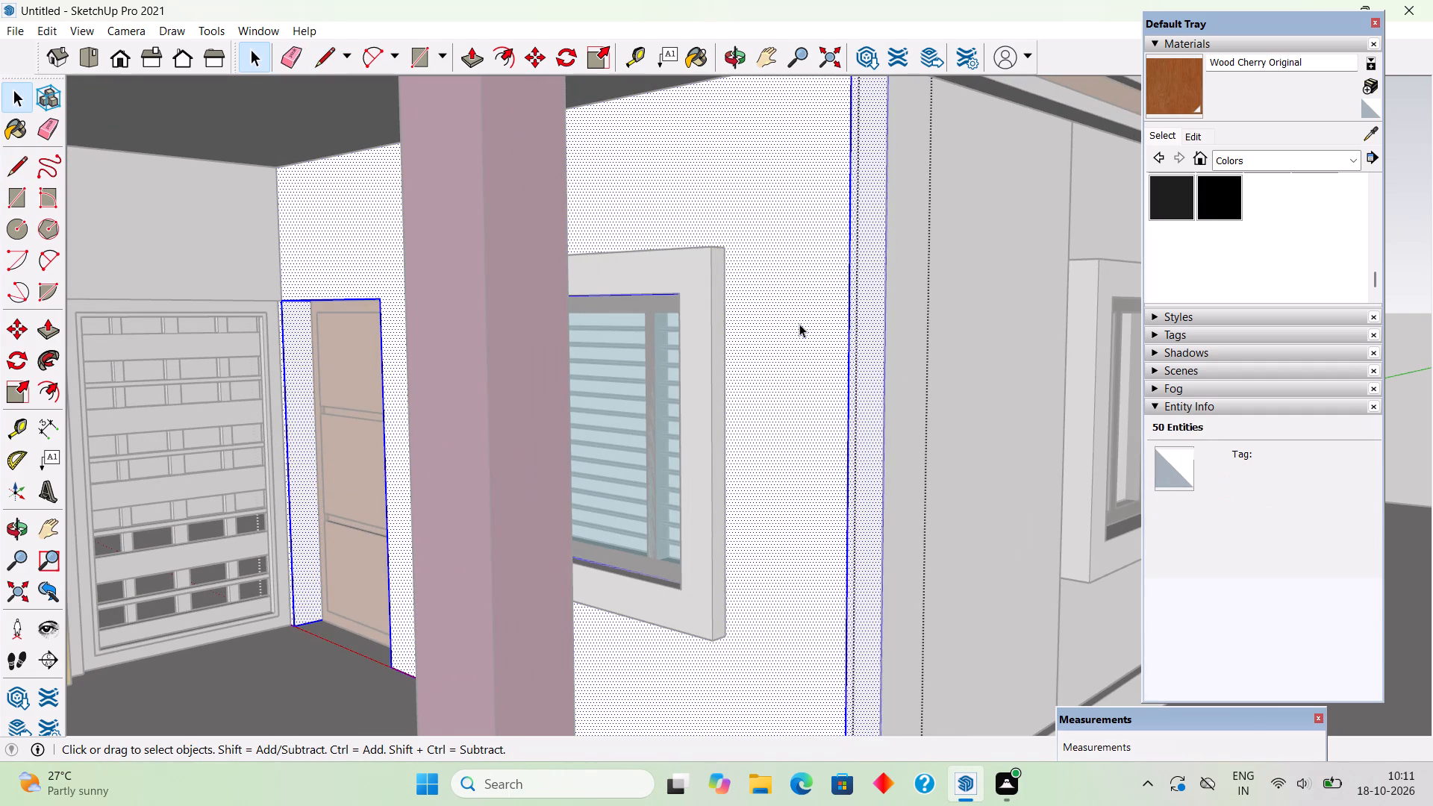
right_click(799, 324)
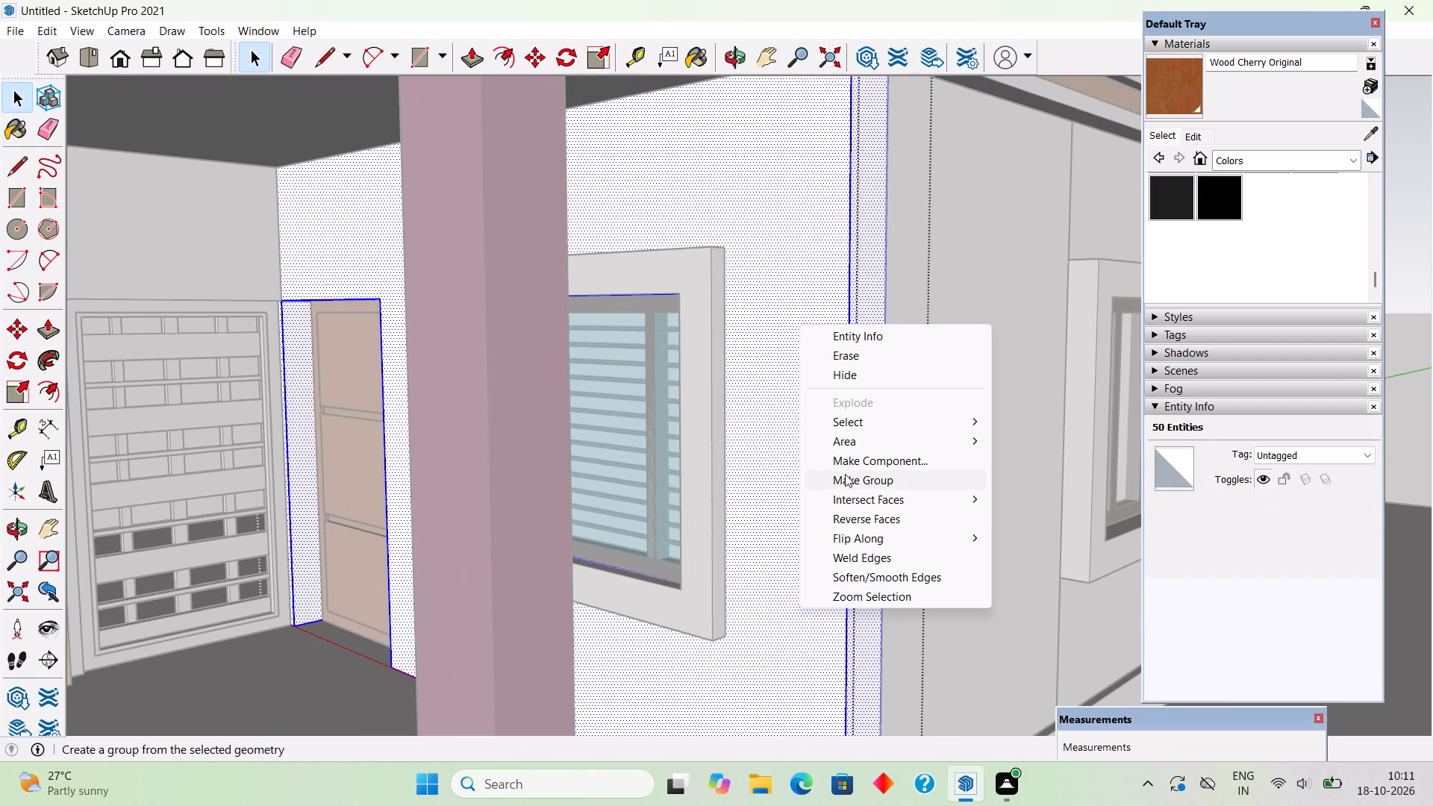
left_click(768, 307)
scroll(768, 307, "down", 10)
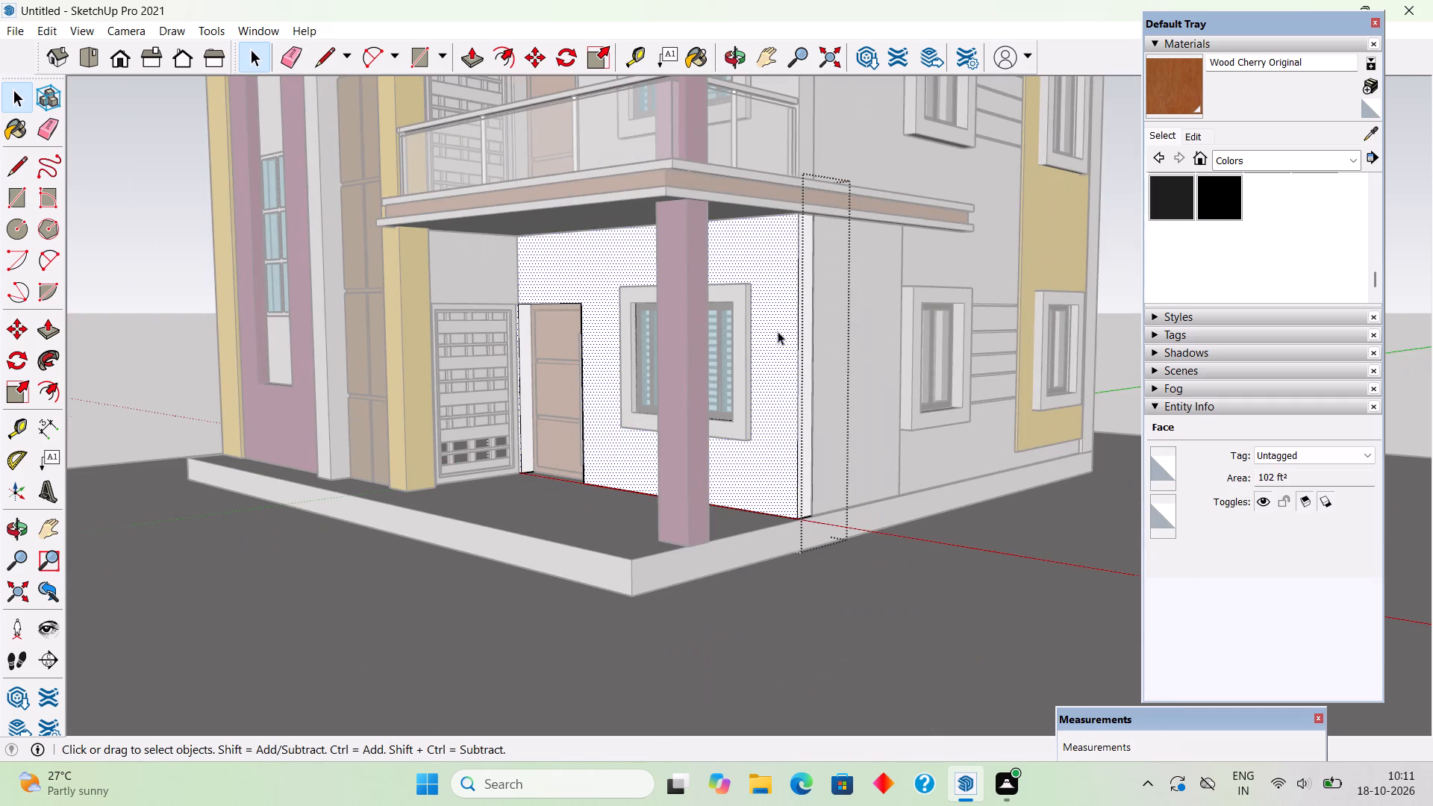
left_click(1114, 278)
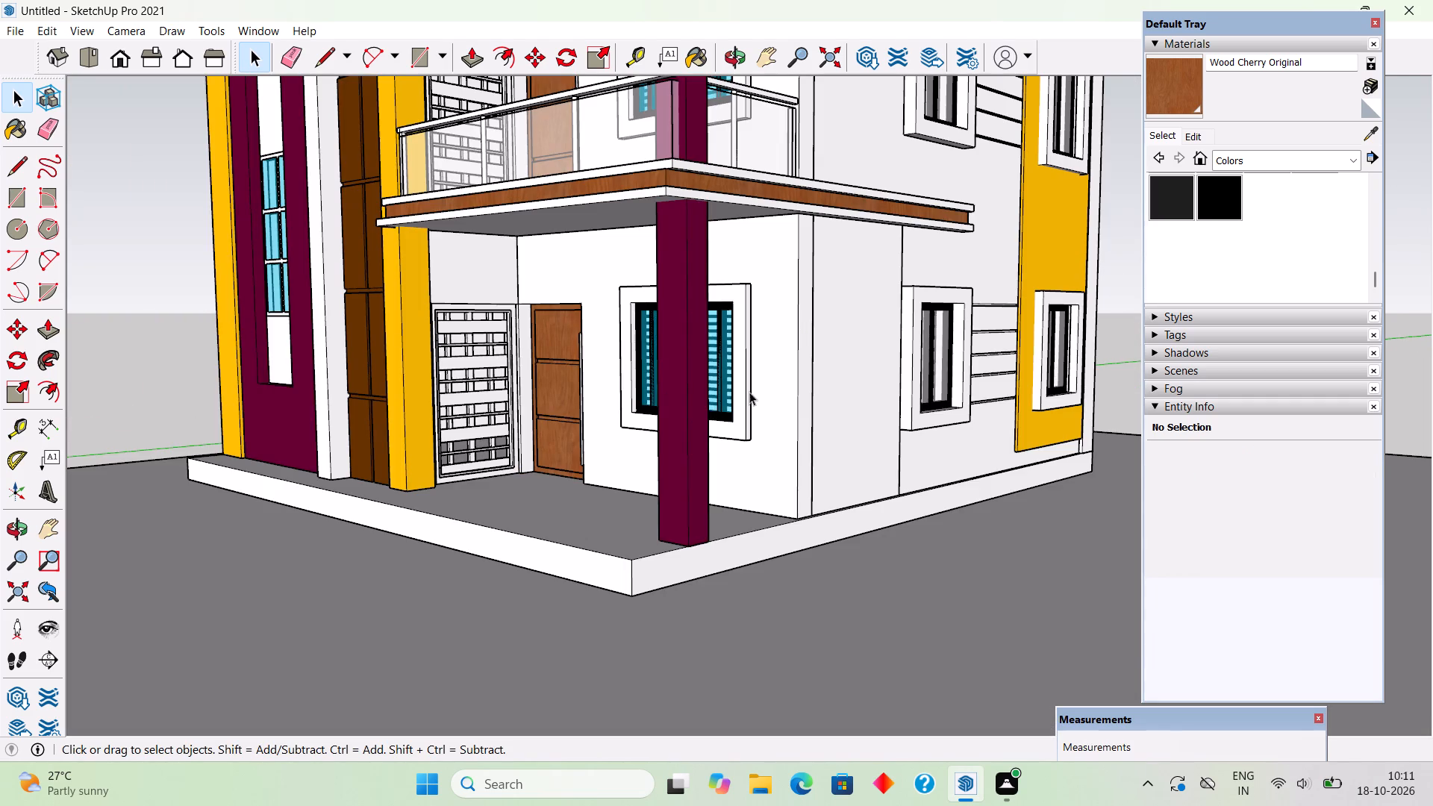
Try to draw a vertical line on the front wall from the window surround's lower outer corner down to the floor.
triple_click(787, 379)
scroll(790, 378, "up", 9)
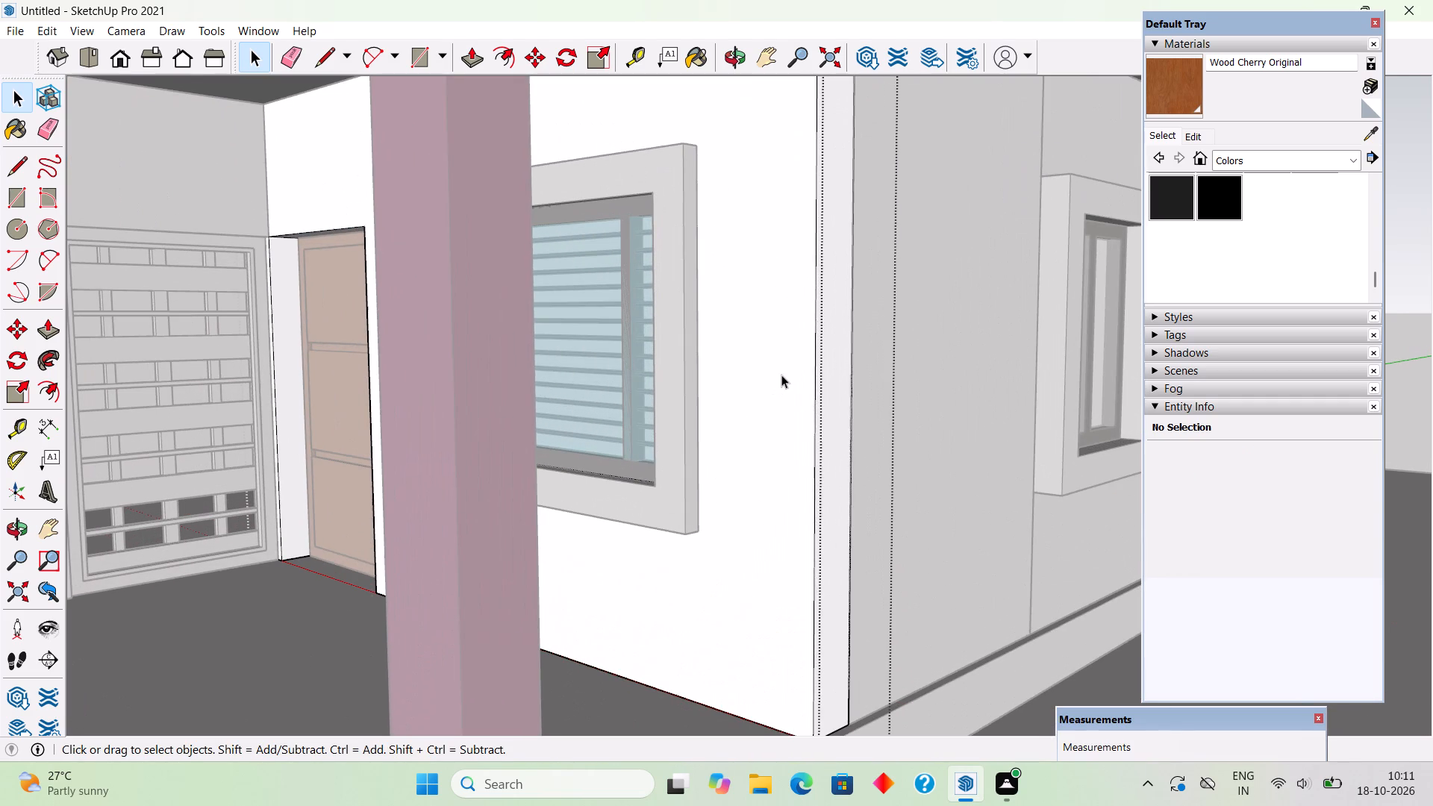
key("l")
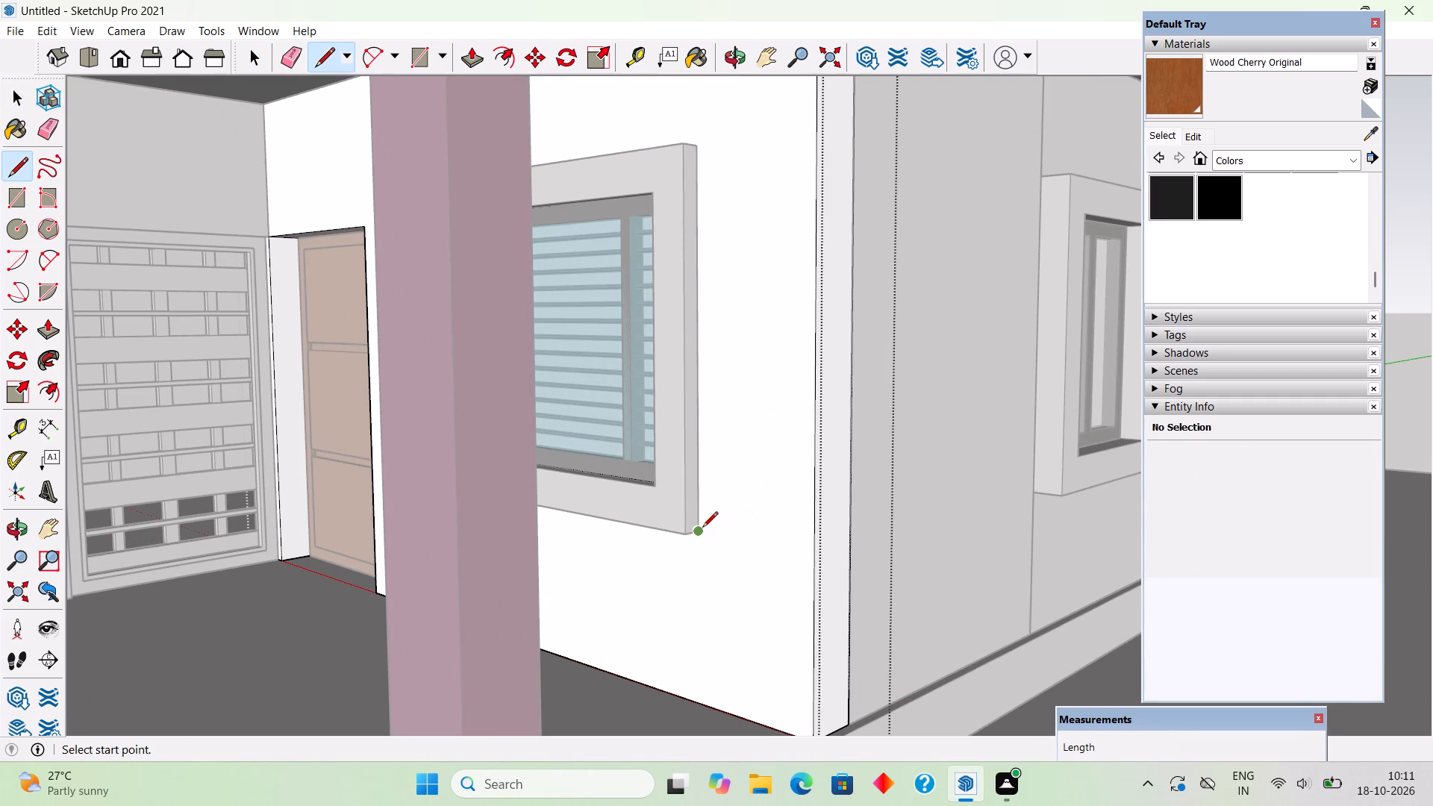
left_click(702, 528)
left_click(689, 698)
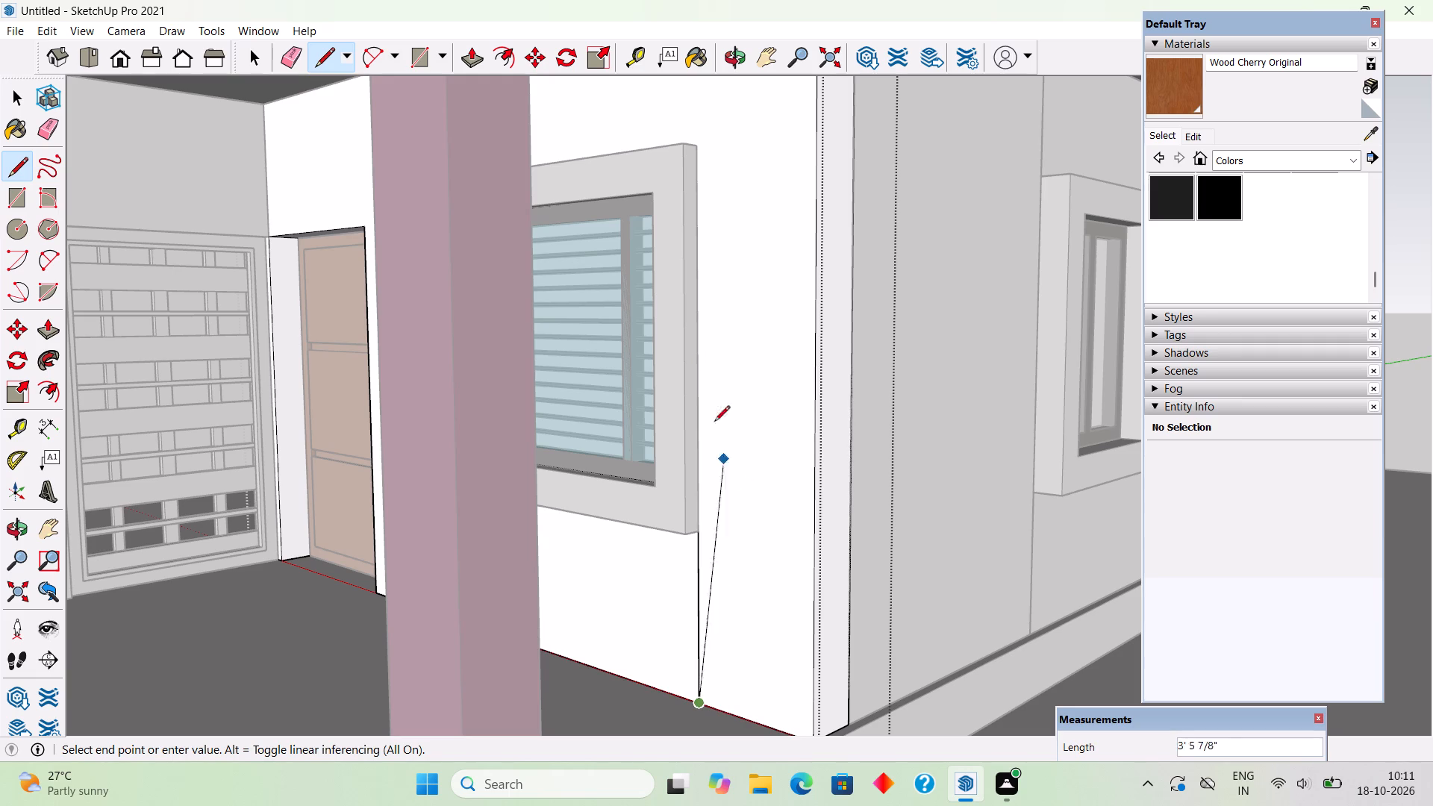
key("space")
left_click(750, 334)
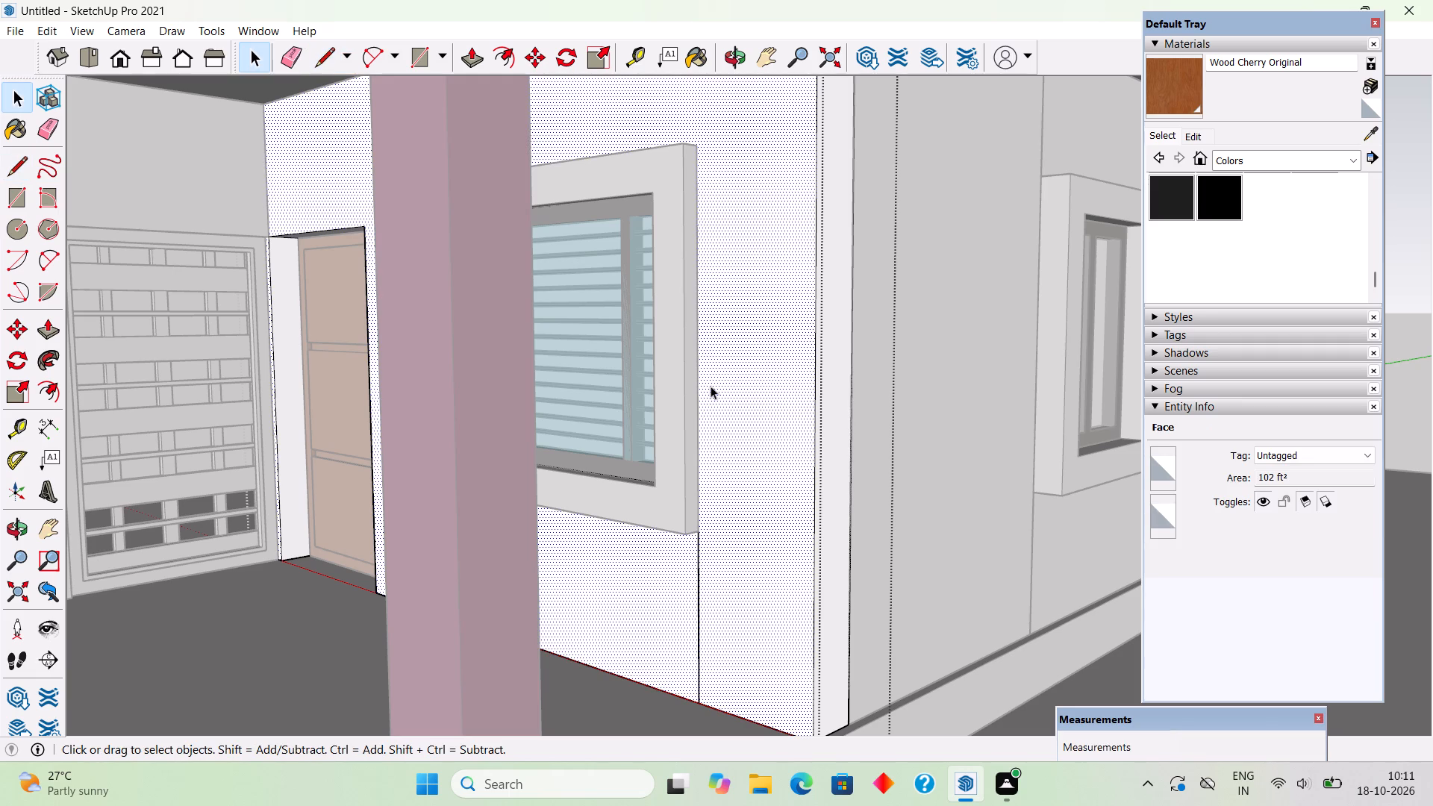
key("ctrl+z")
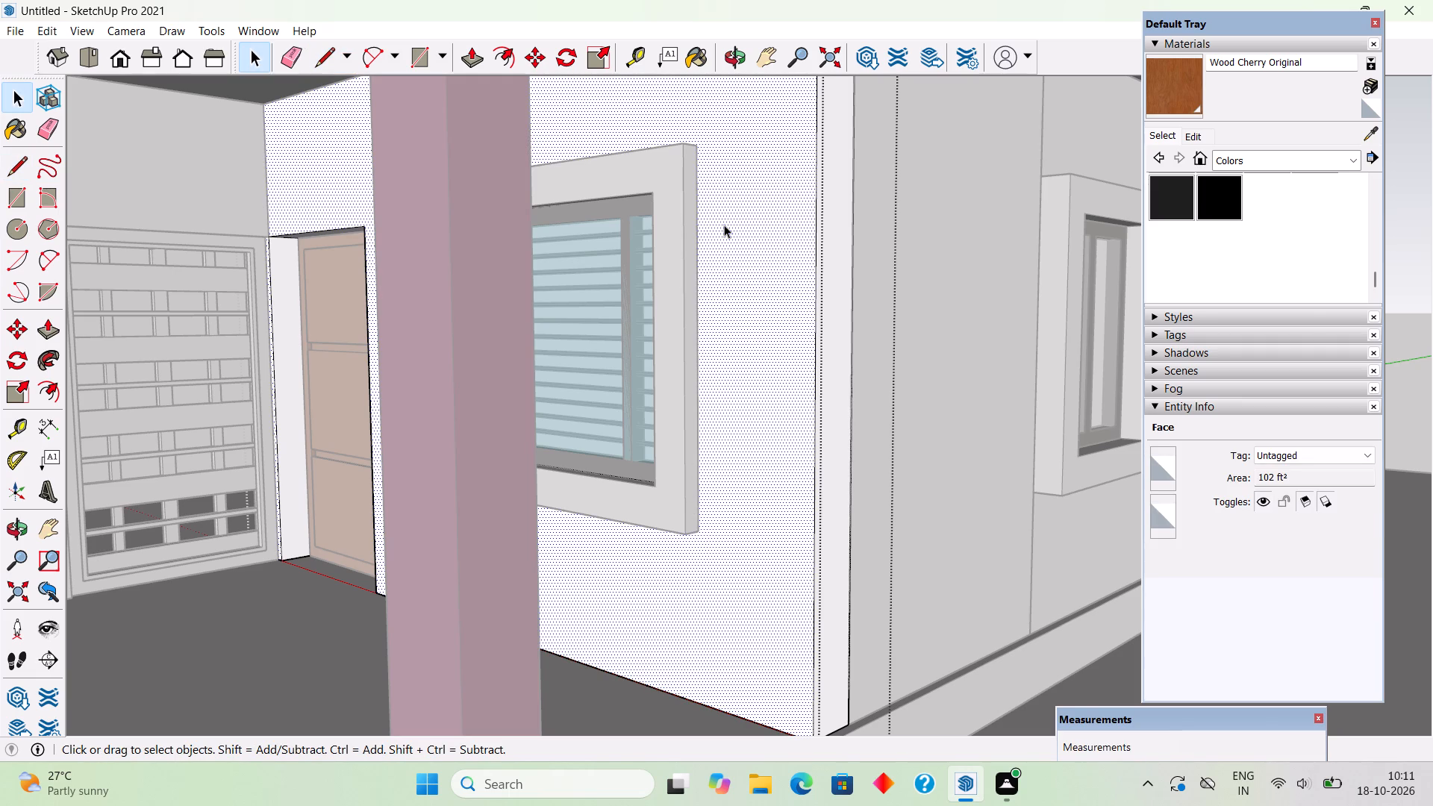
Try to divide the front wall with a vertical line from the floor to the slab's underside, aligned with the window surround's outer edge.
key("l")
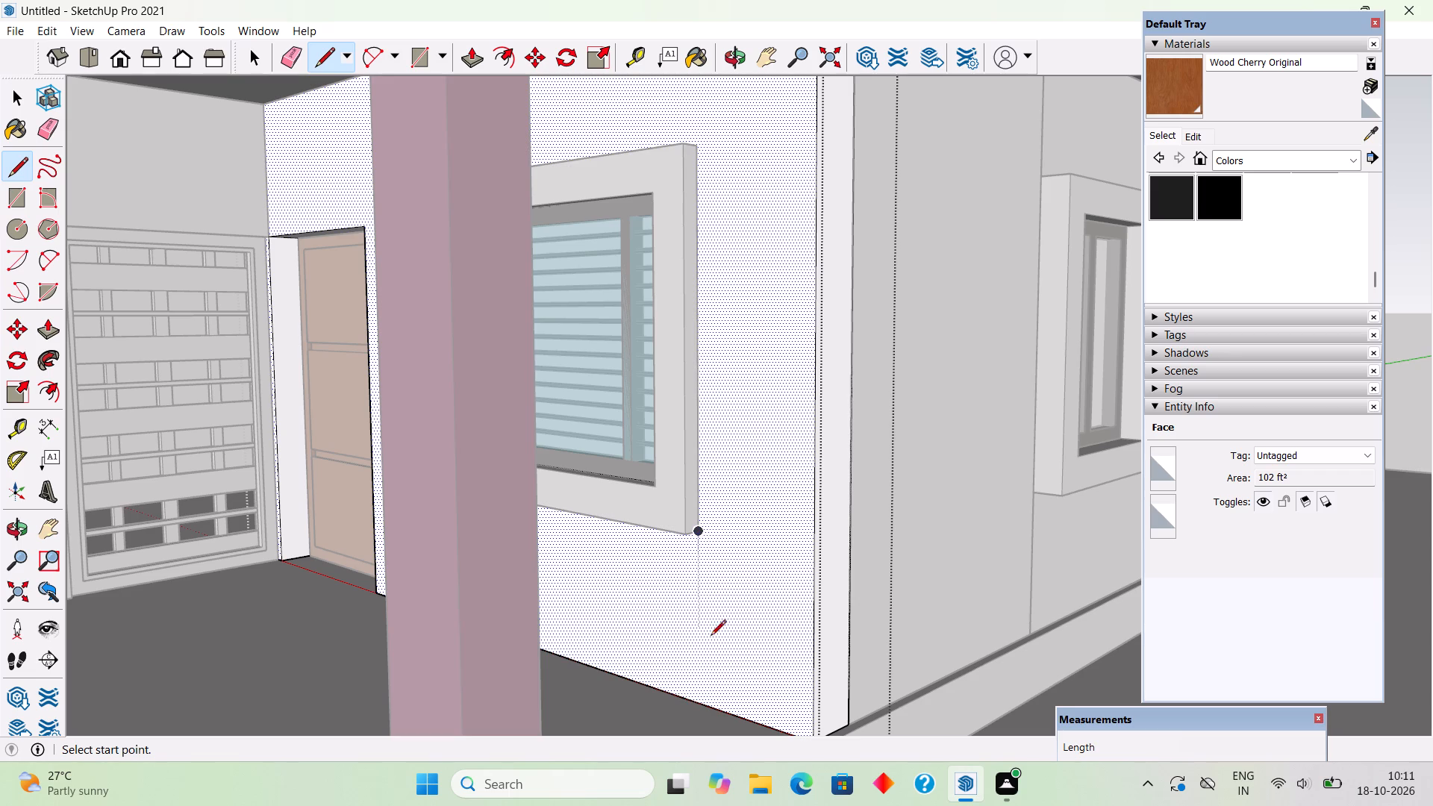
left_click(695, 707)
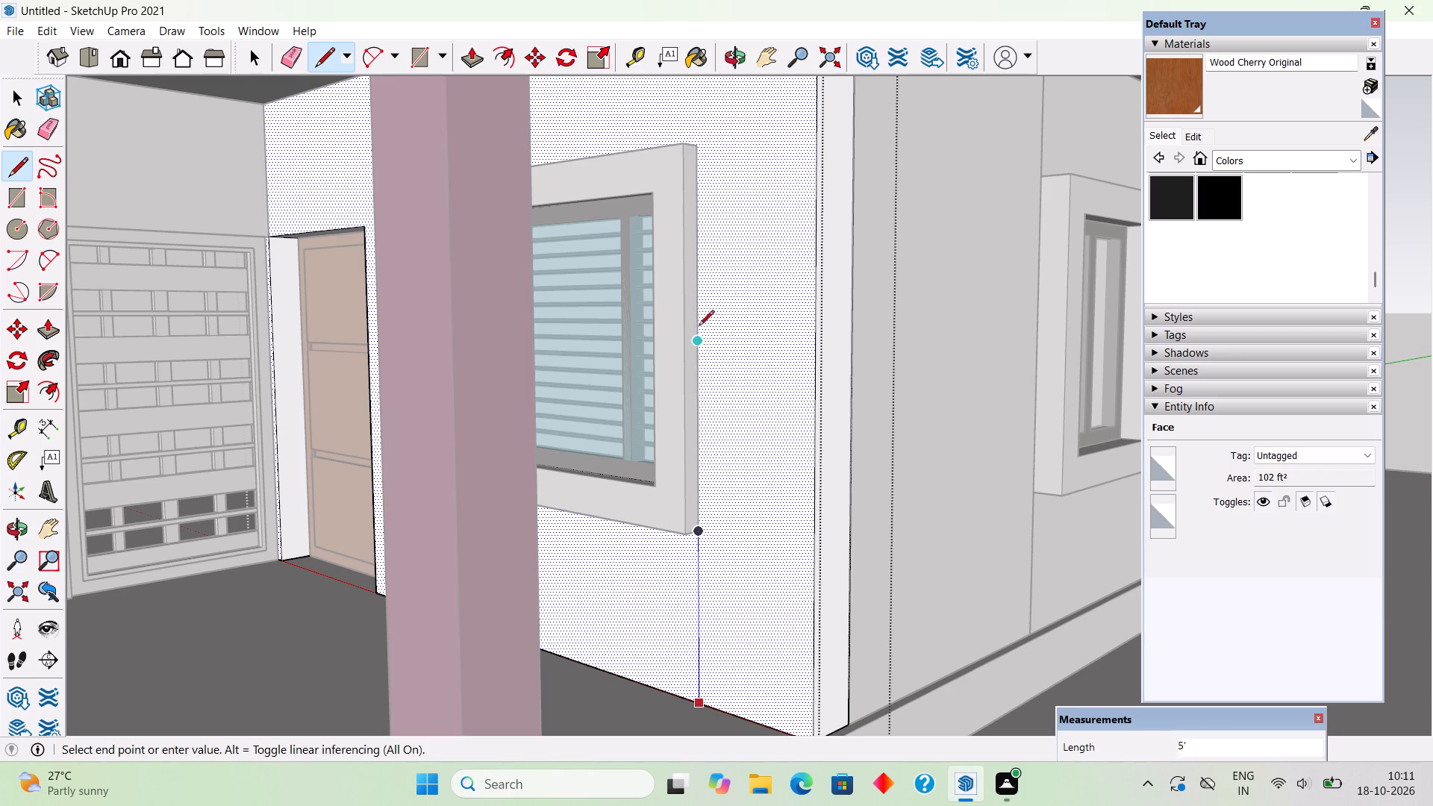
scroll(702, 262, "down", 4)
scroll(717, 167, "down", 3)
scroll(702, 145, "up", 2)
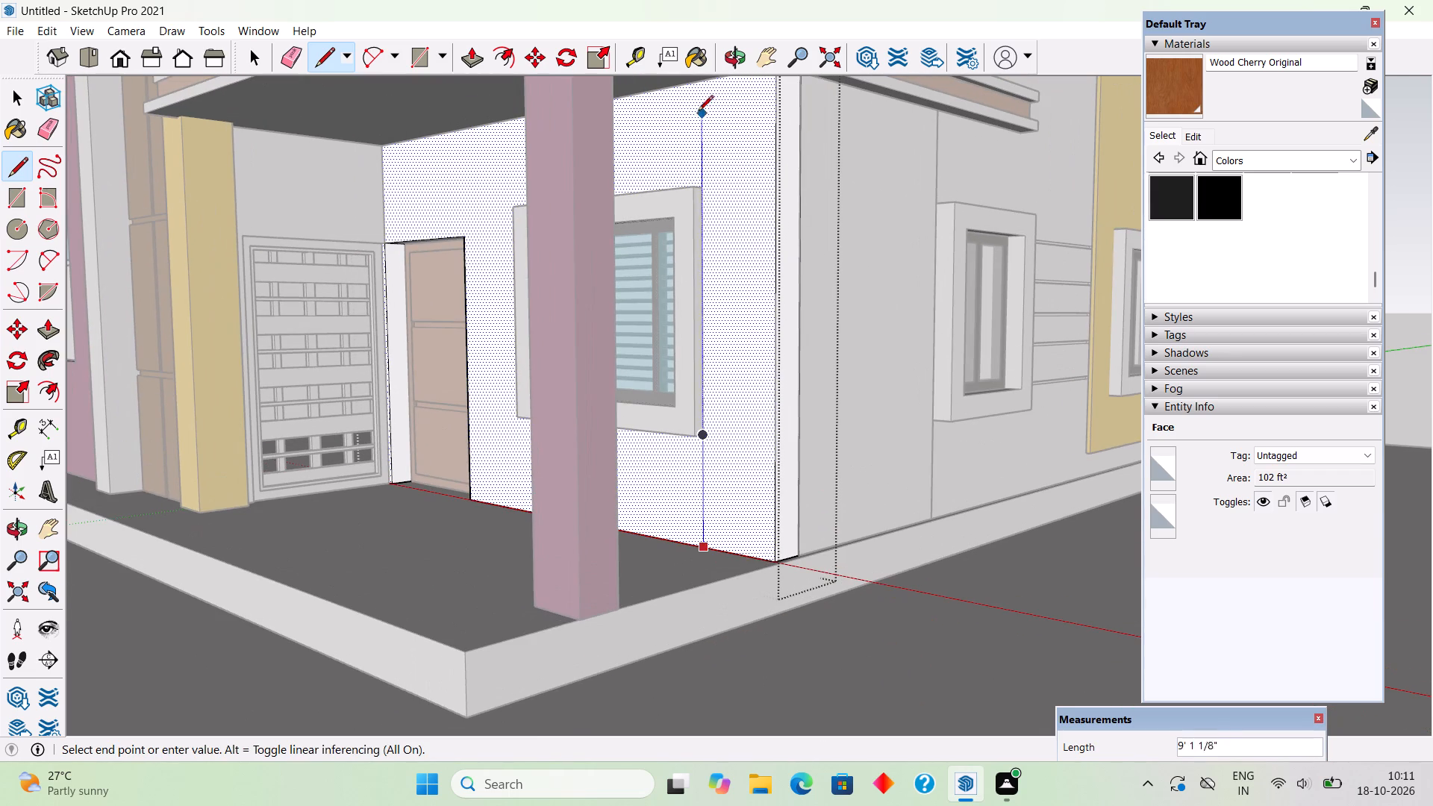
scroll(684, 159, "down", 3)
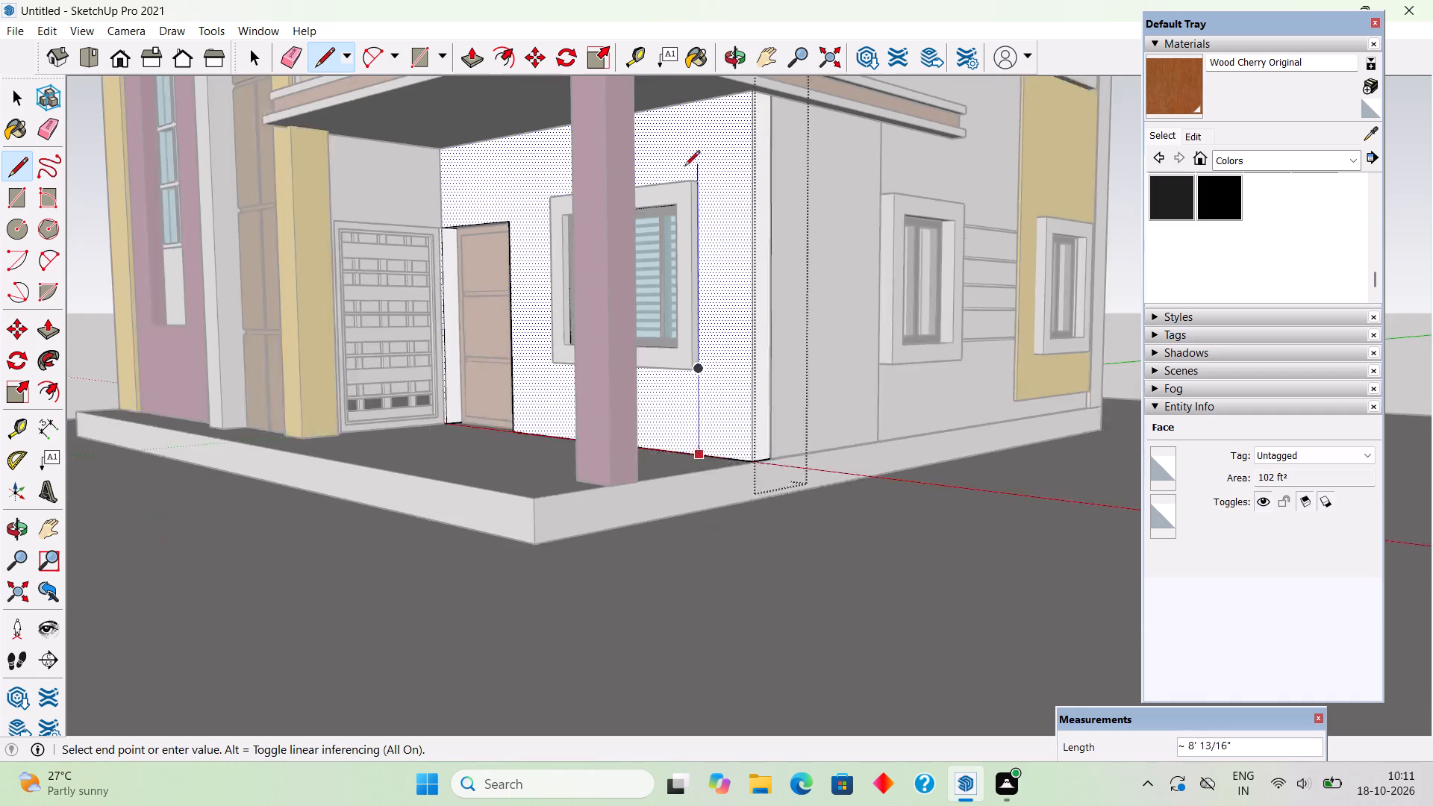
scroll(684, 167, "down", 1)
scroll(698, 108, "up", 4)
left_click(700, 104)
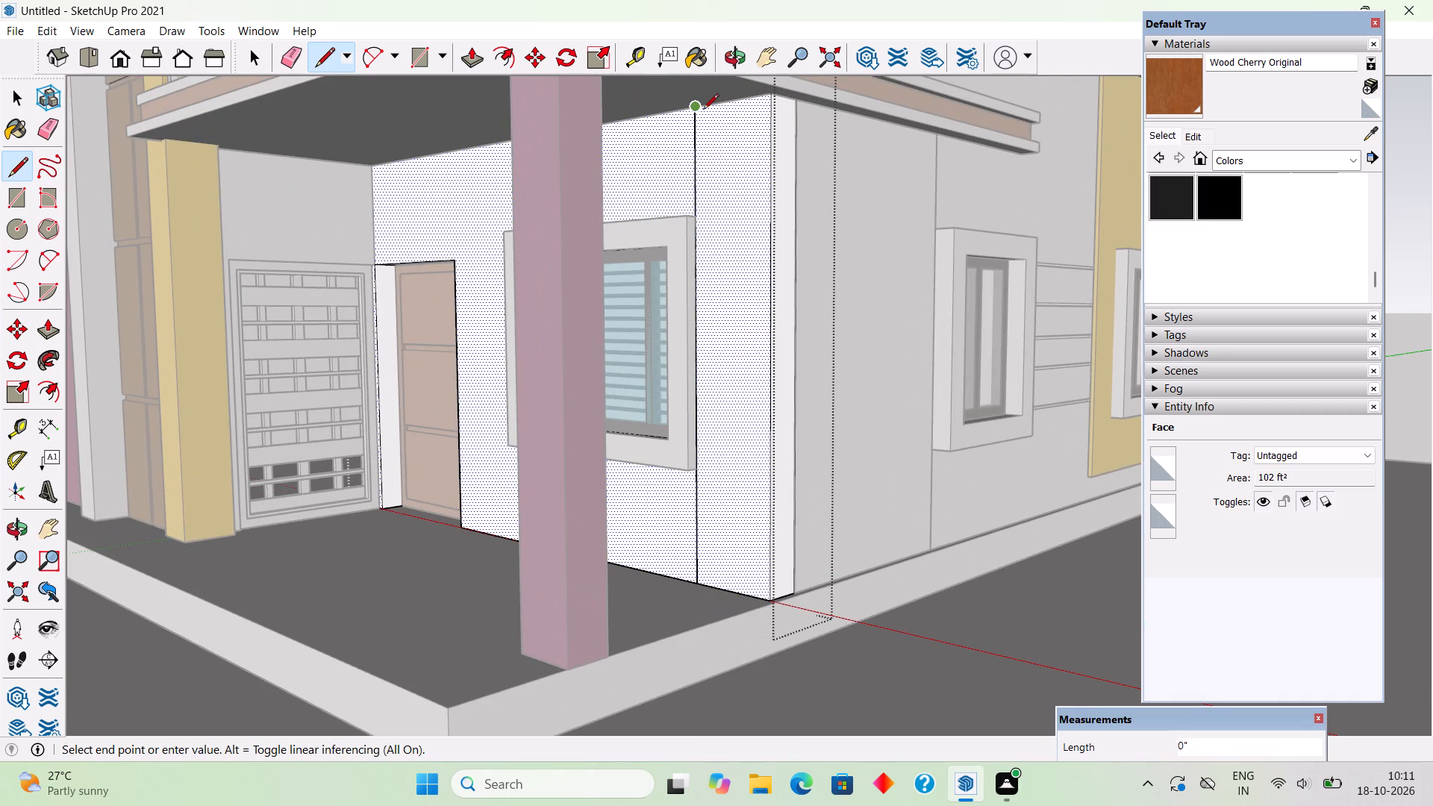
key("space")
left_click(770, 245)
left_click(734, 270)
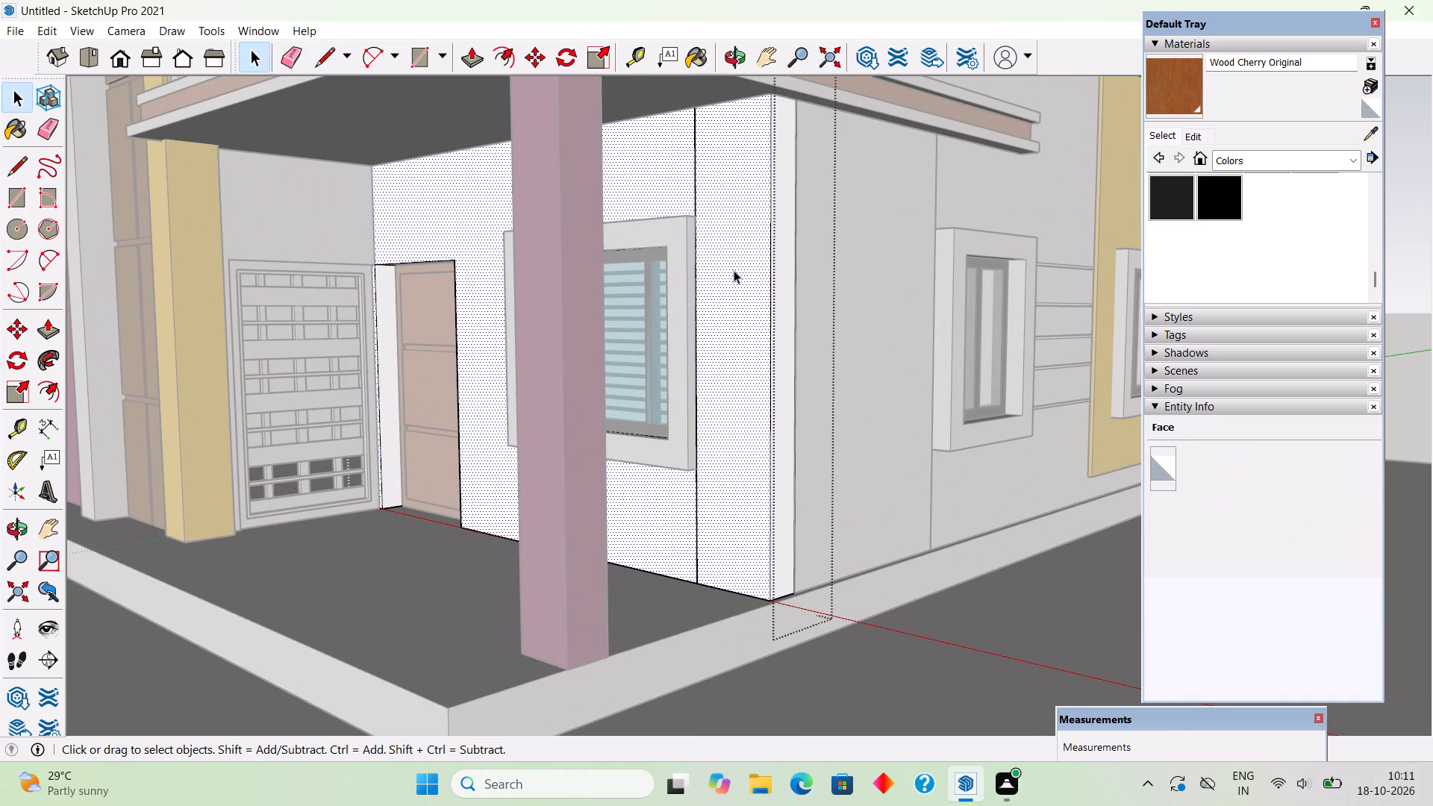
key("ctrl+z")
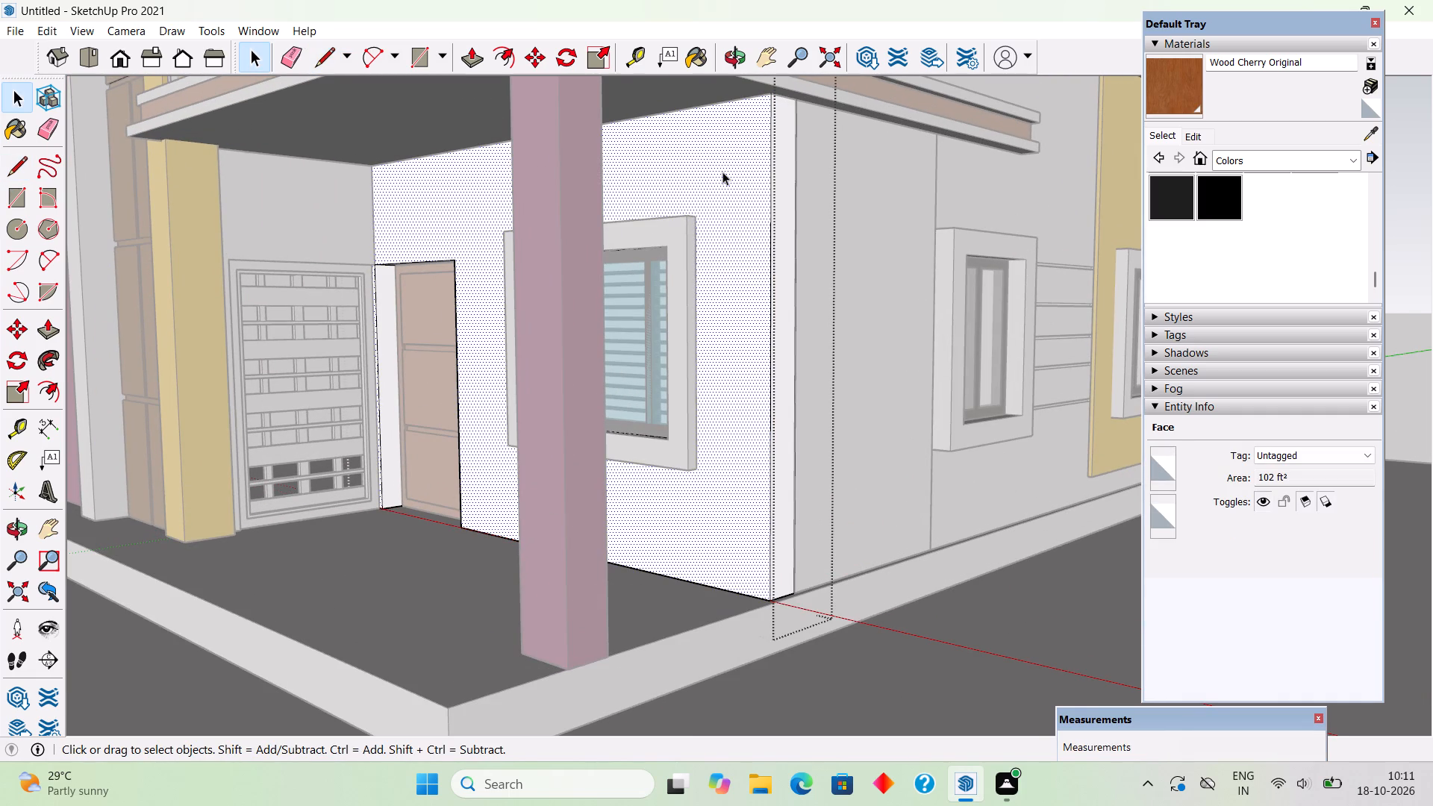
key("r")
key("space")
Outside the wall's group, draw a rectangle about 2' by 7' 7" from the window surround's upper outer corner to the wall's base corner.
scroll(699, 213, "down", 4)
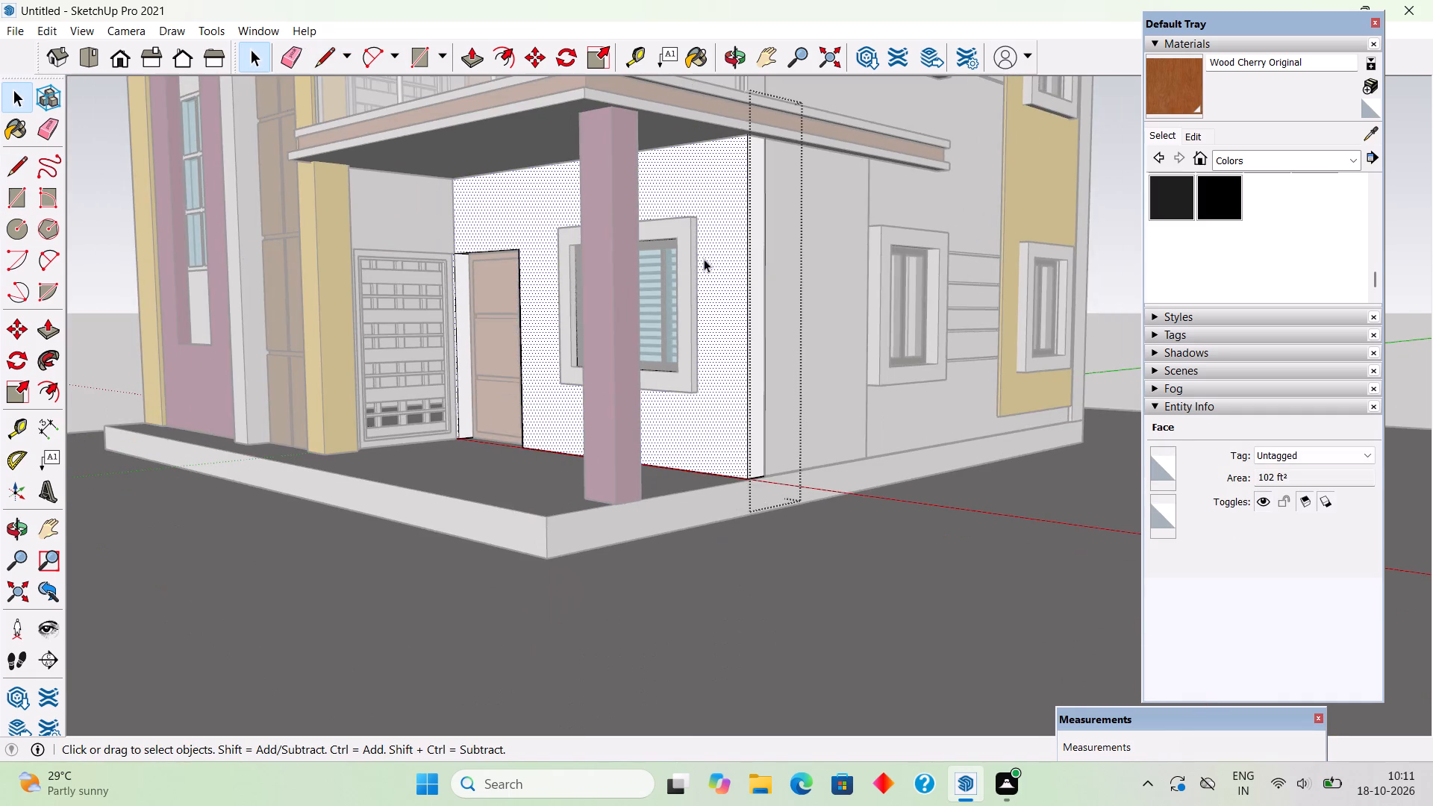
scroll(861, 207, "down", 4)
left_click(1079, 222)
middle_click_drag(700, 340, 964, 365)
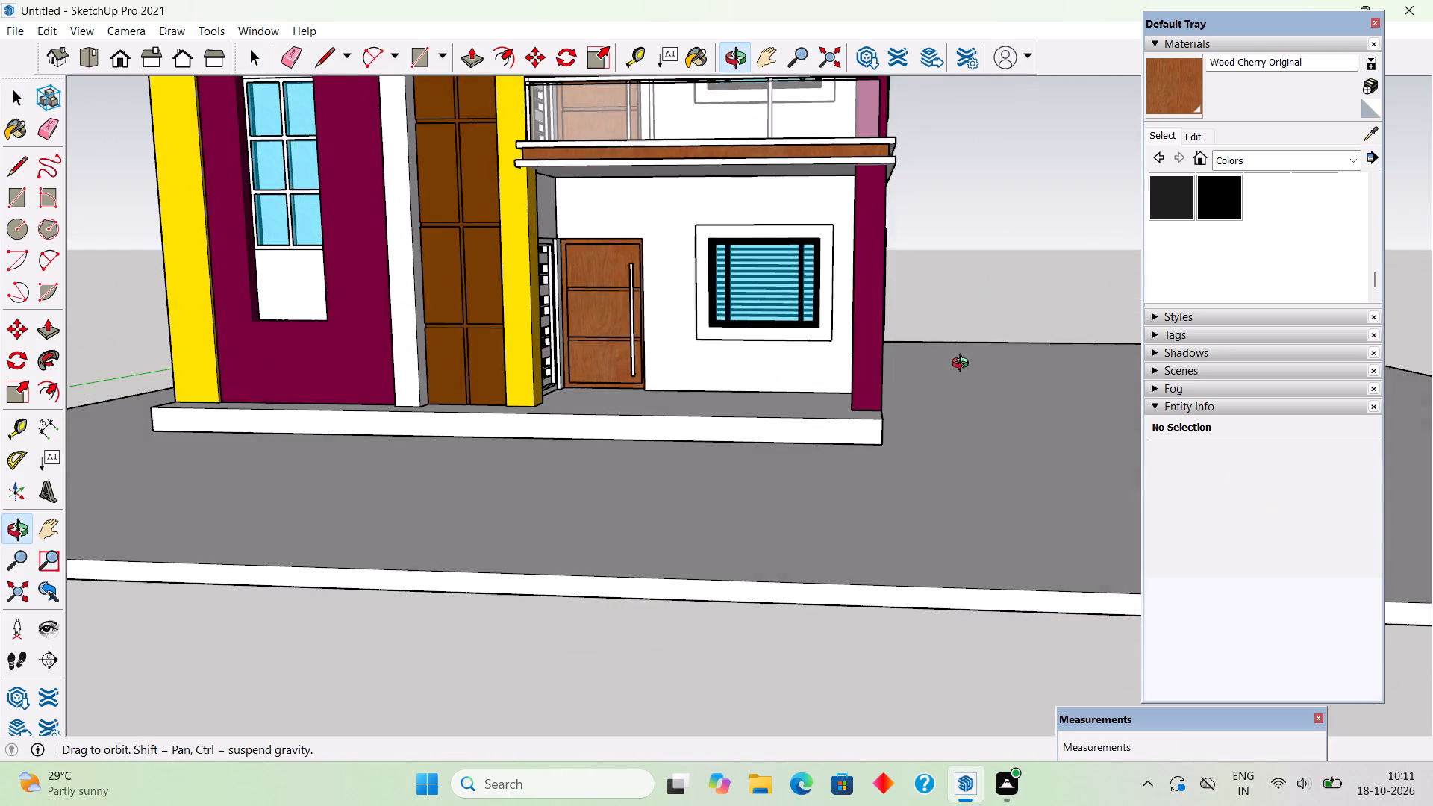
middle_click_drag(964, 365, 965, 364)
scroll(842, 266, "up", 7)
middle_click_drag(772, 239, 577, 207)
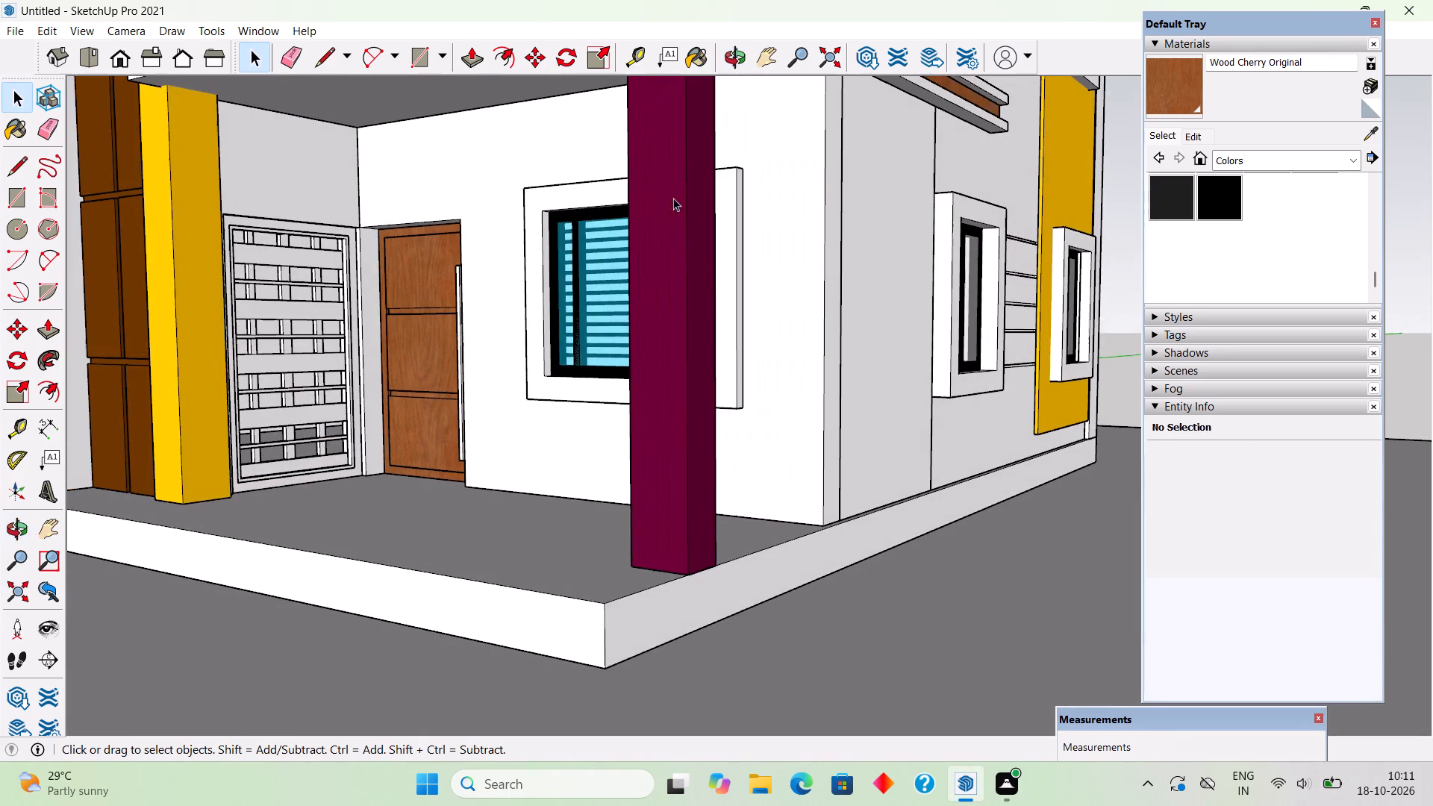
scroll(770, 170, "up", 2)
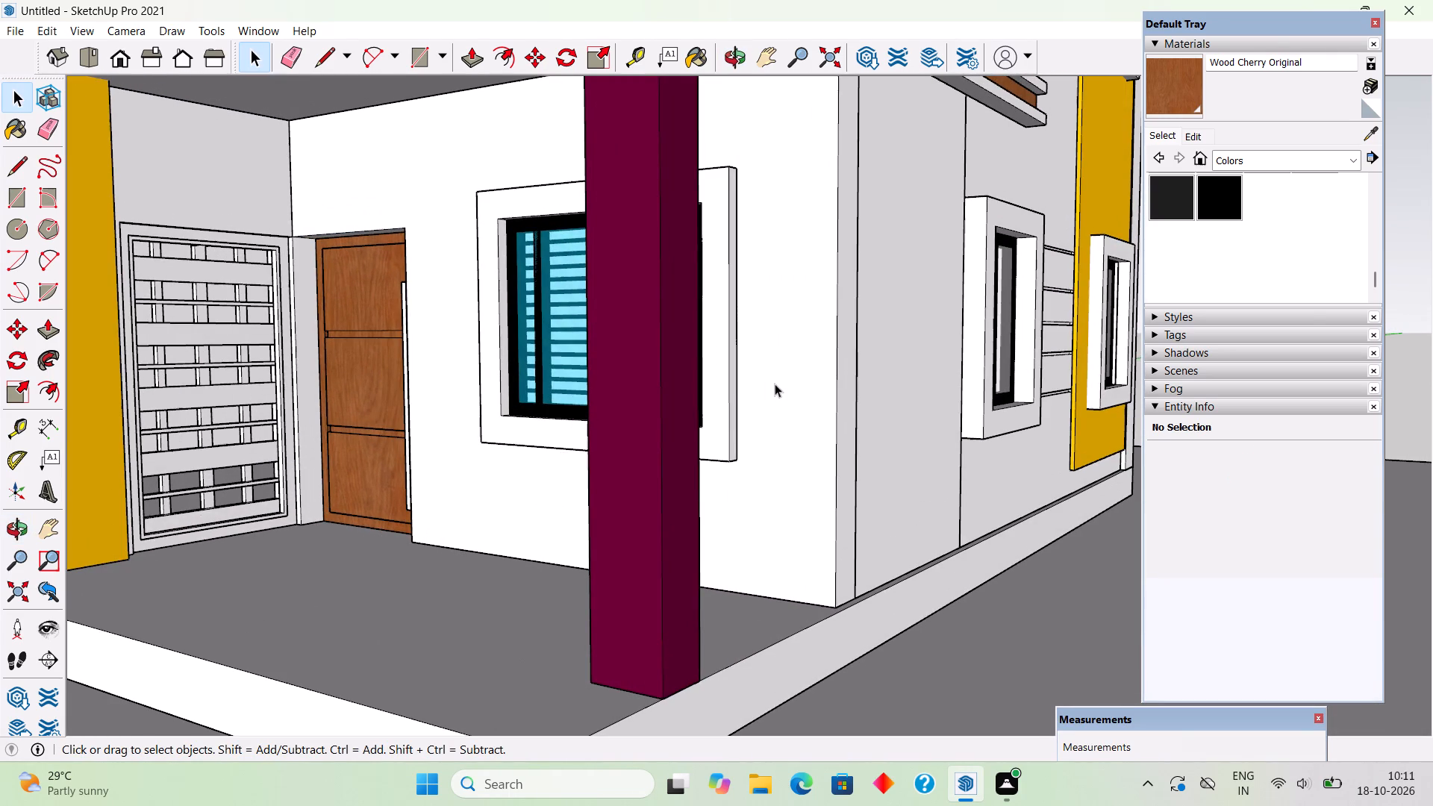
key("r")
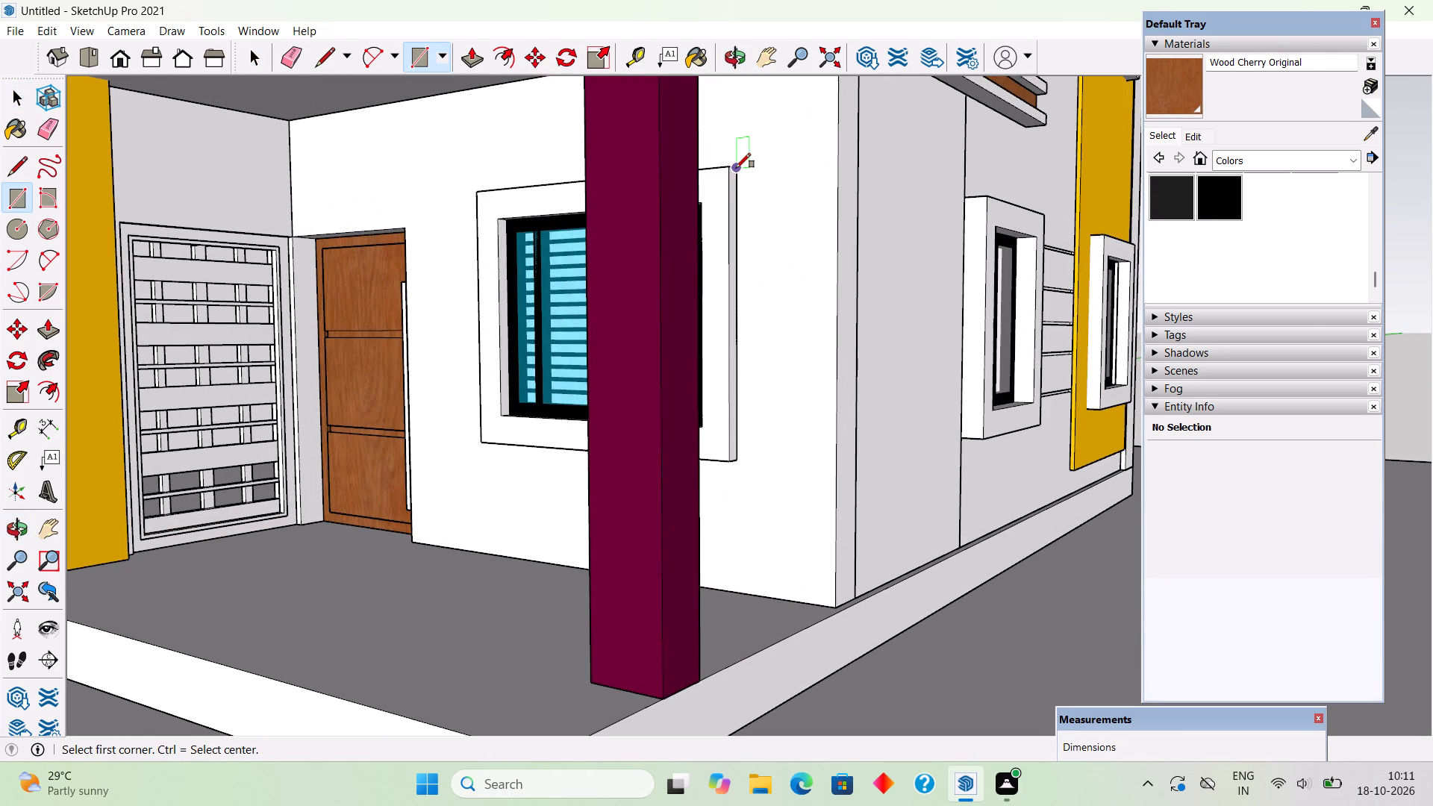
left_click(736, 168)
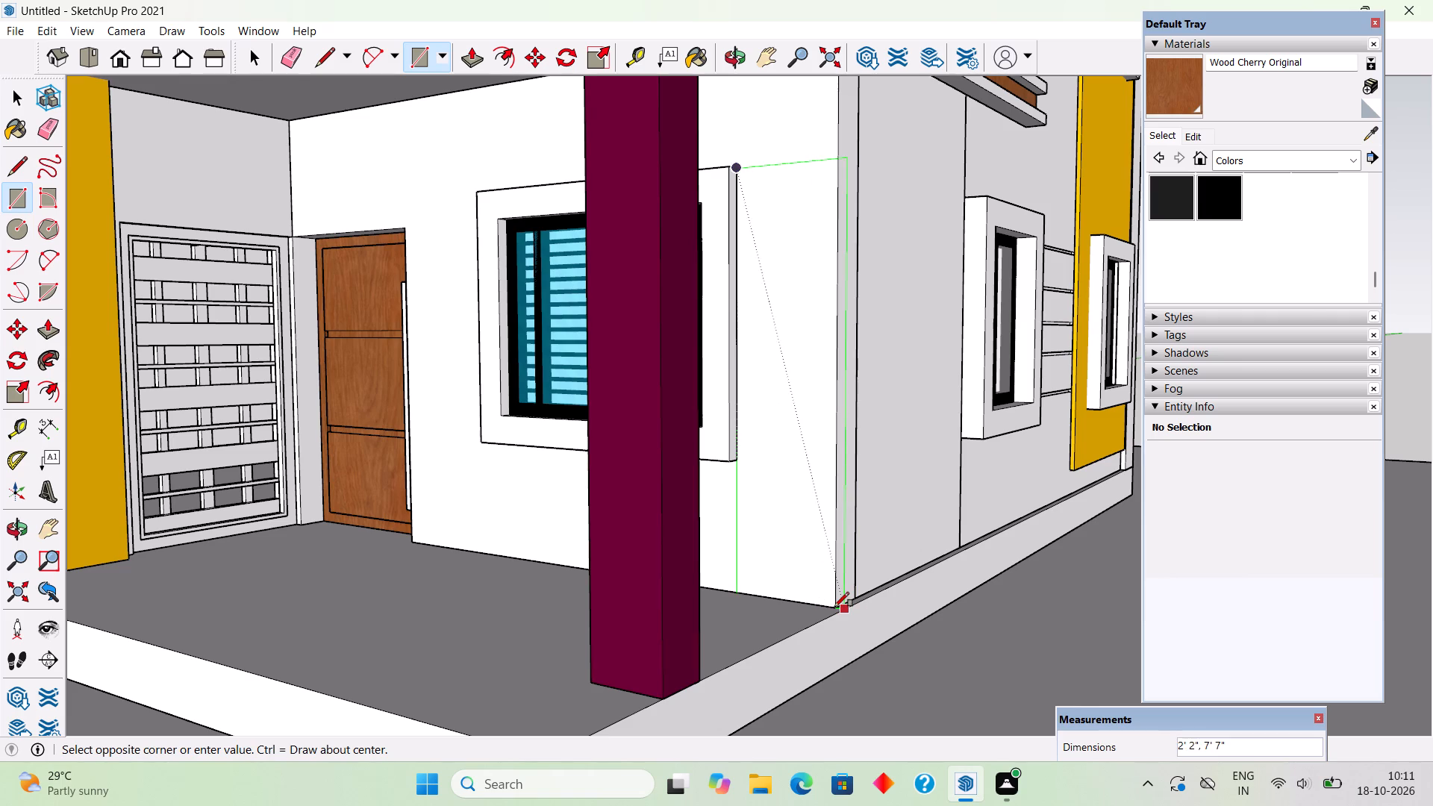
left_click(831, 605)
Extrude the rectangle beside the front window by 1".
middle_click_drag(804, 510, 750, 572)
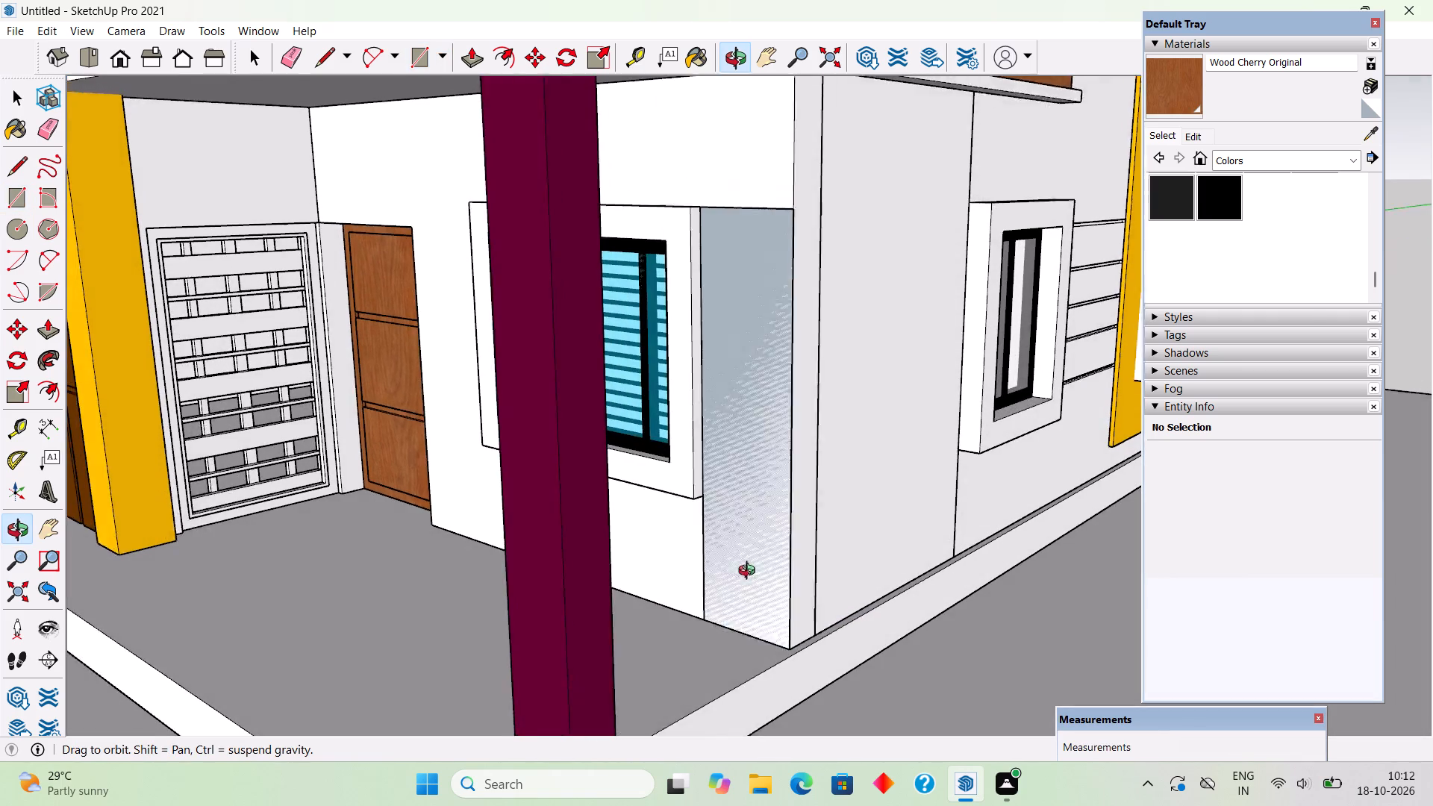
middle_click_drag(750, 572, 746, 601)
key("p")
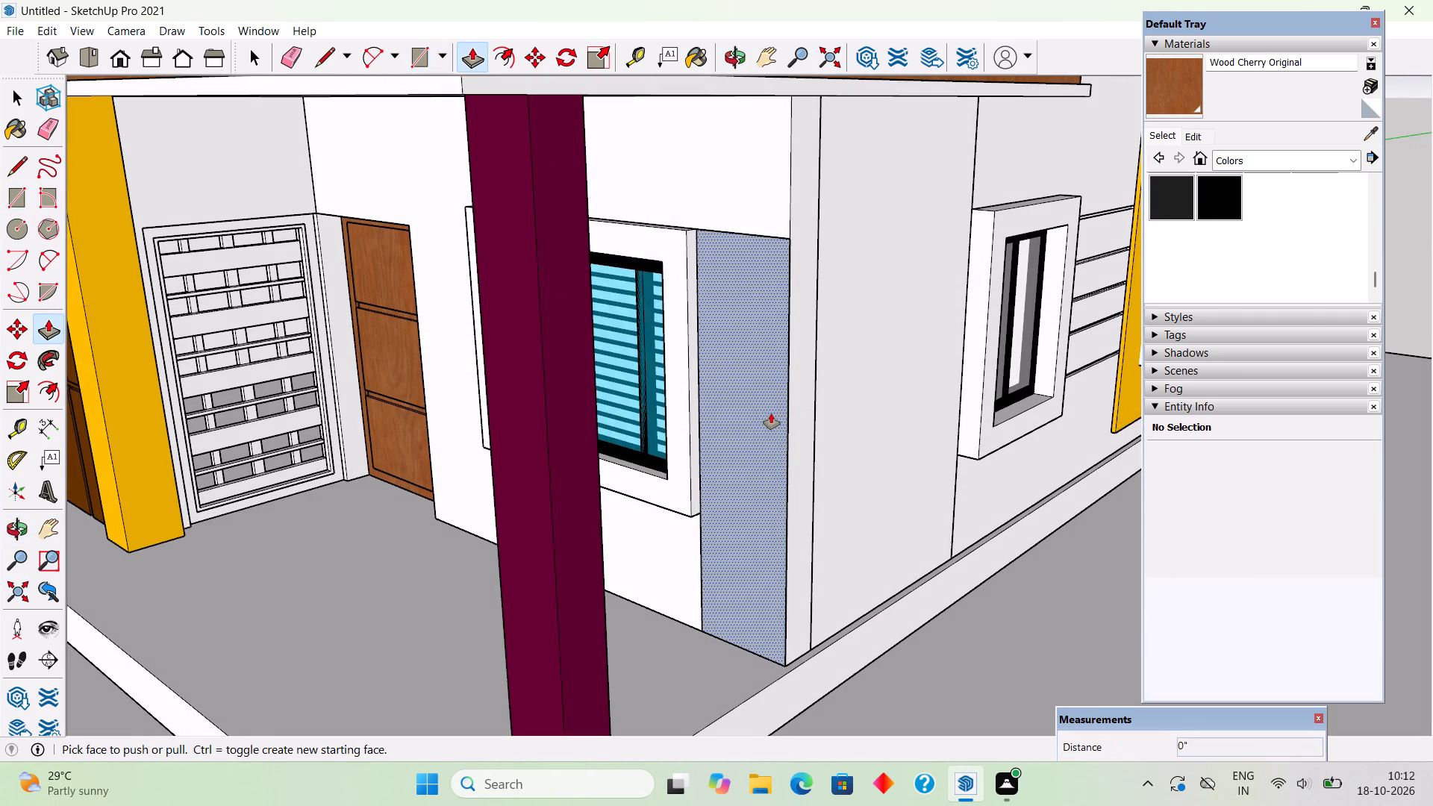
left_click(771, 413)
type("1\"")
key("Return")
Extend the thin panel's top face upward by 2' 2" to meet the balcony slab's underside.
middle_click_drag(747, 315, 653, 419)
scroll(696, 300, "up", 4)
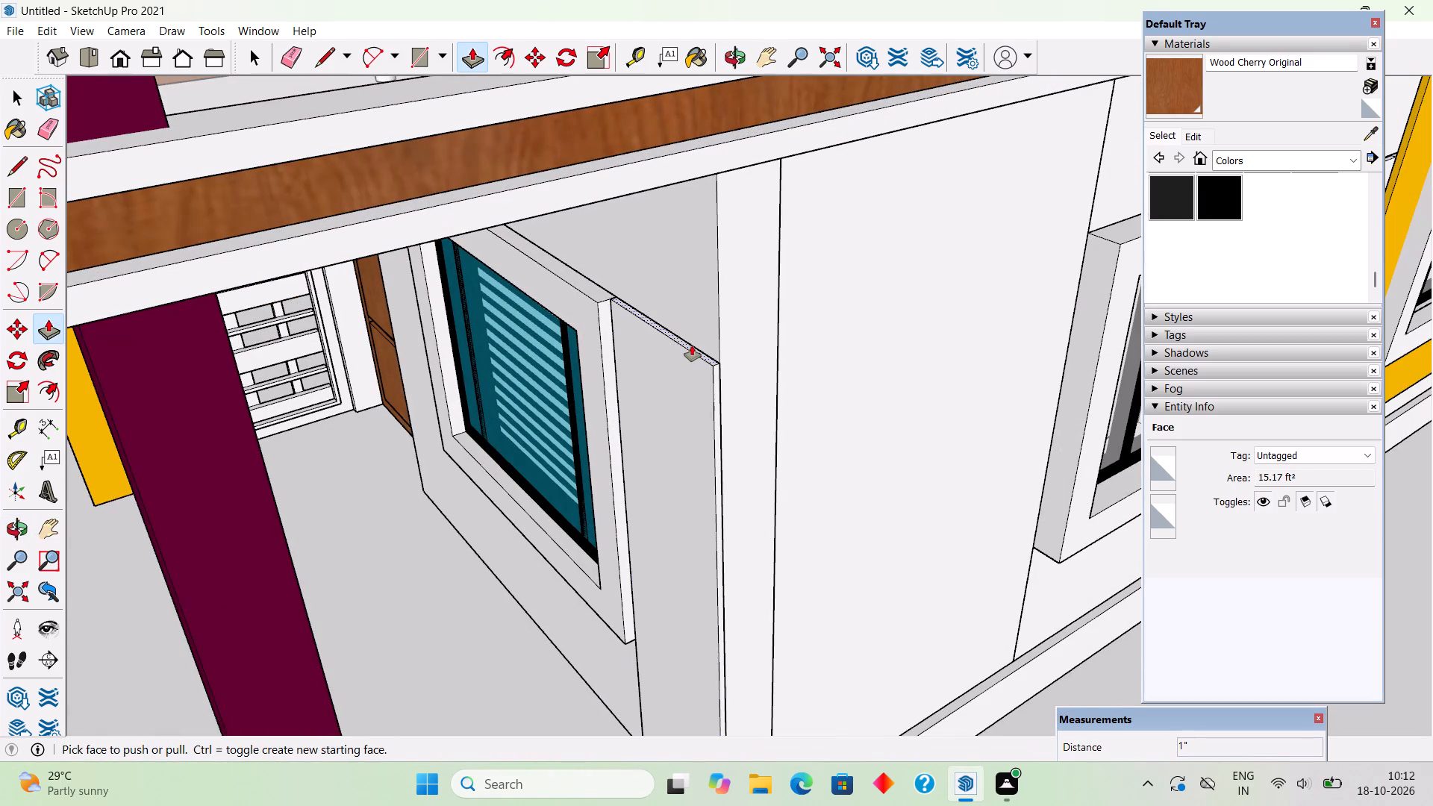
left_click(692, 346)
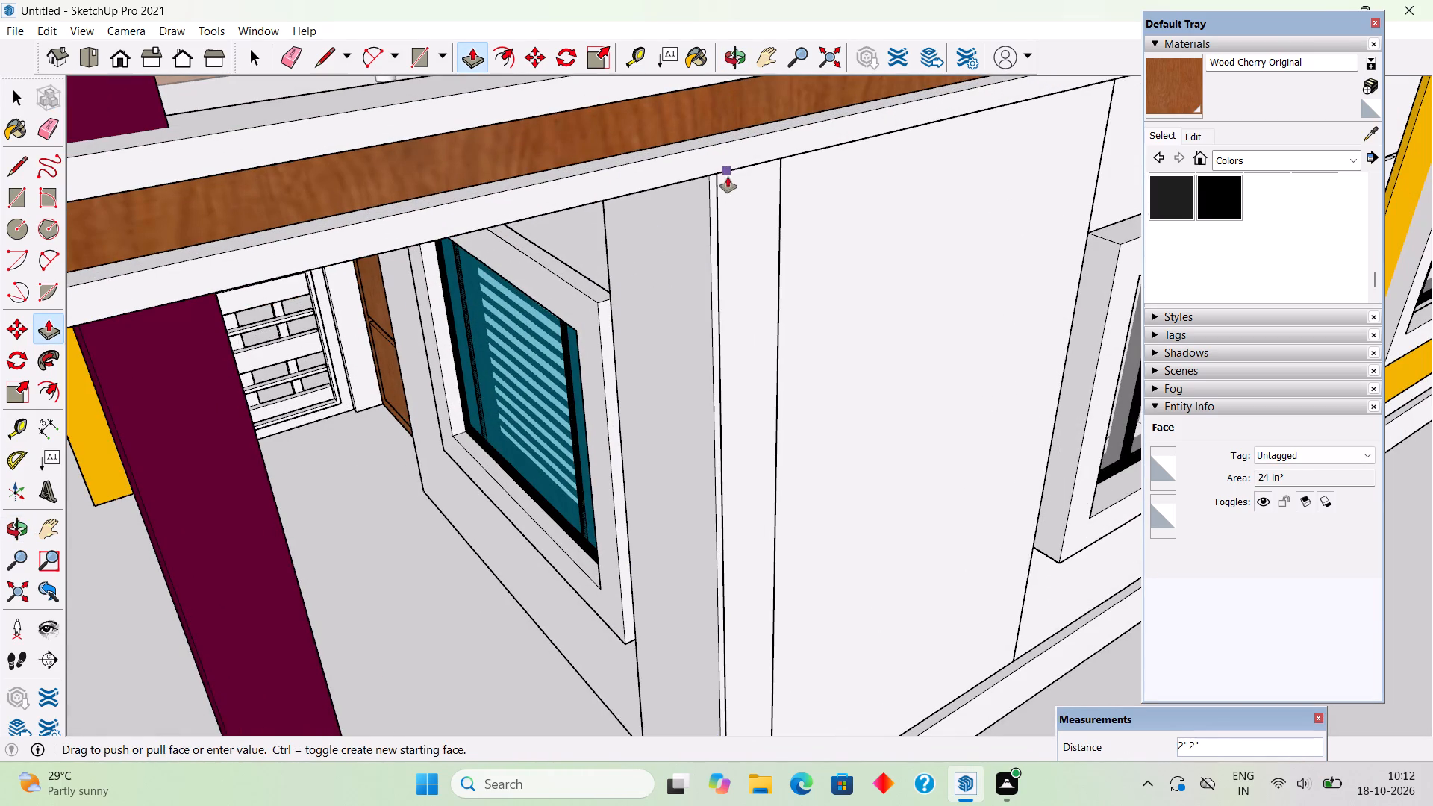
middle_click(722, 170)
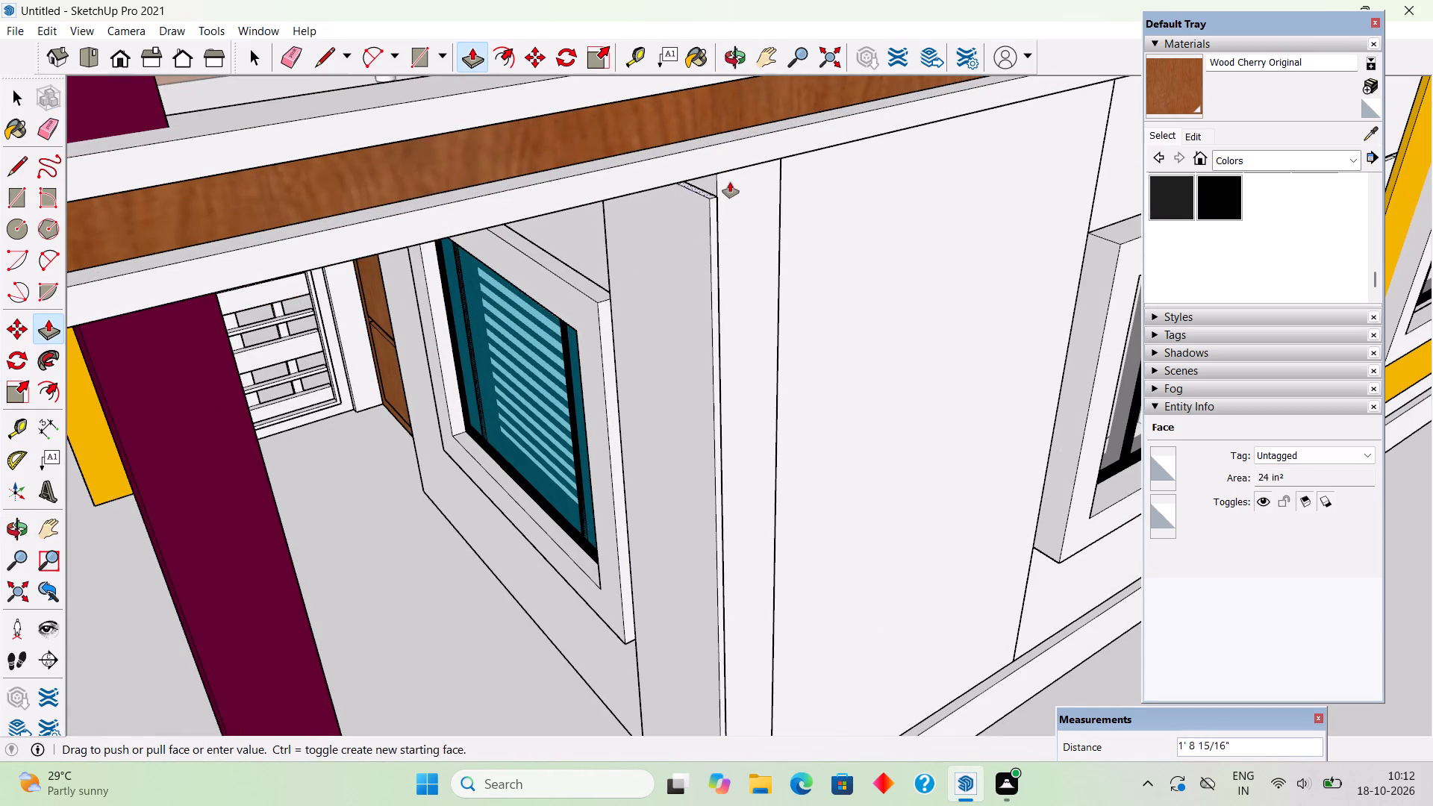
left_click(730, 171)
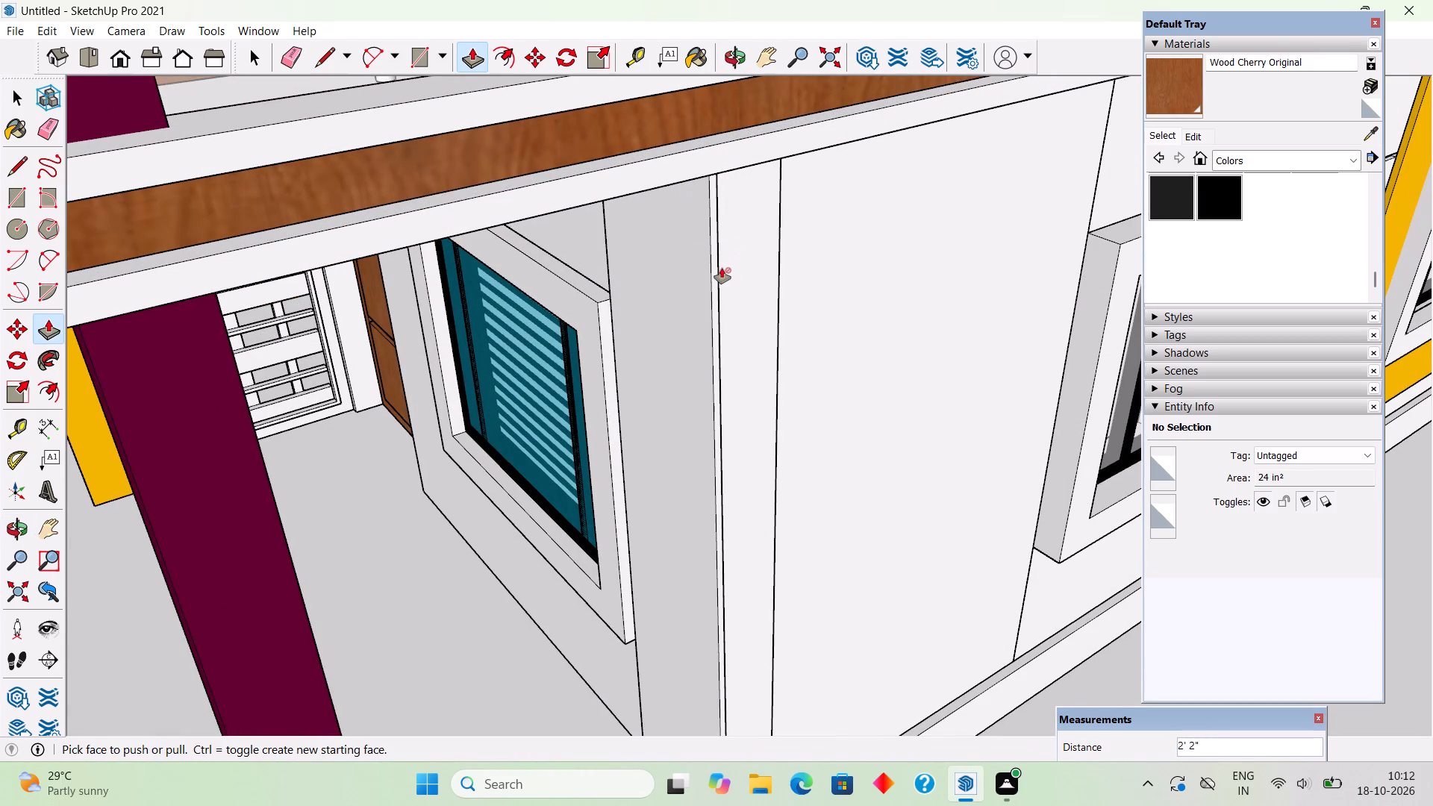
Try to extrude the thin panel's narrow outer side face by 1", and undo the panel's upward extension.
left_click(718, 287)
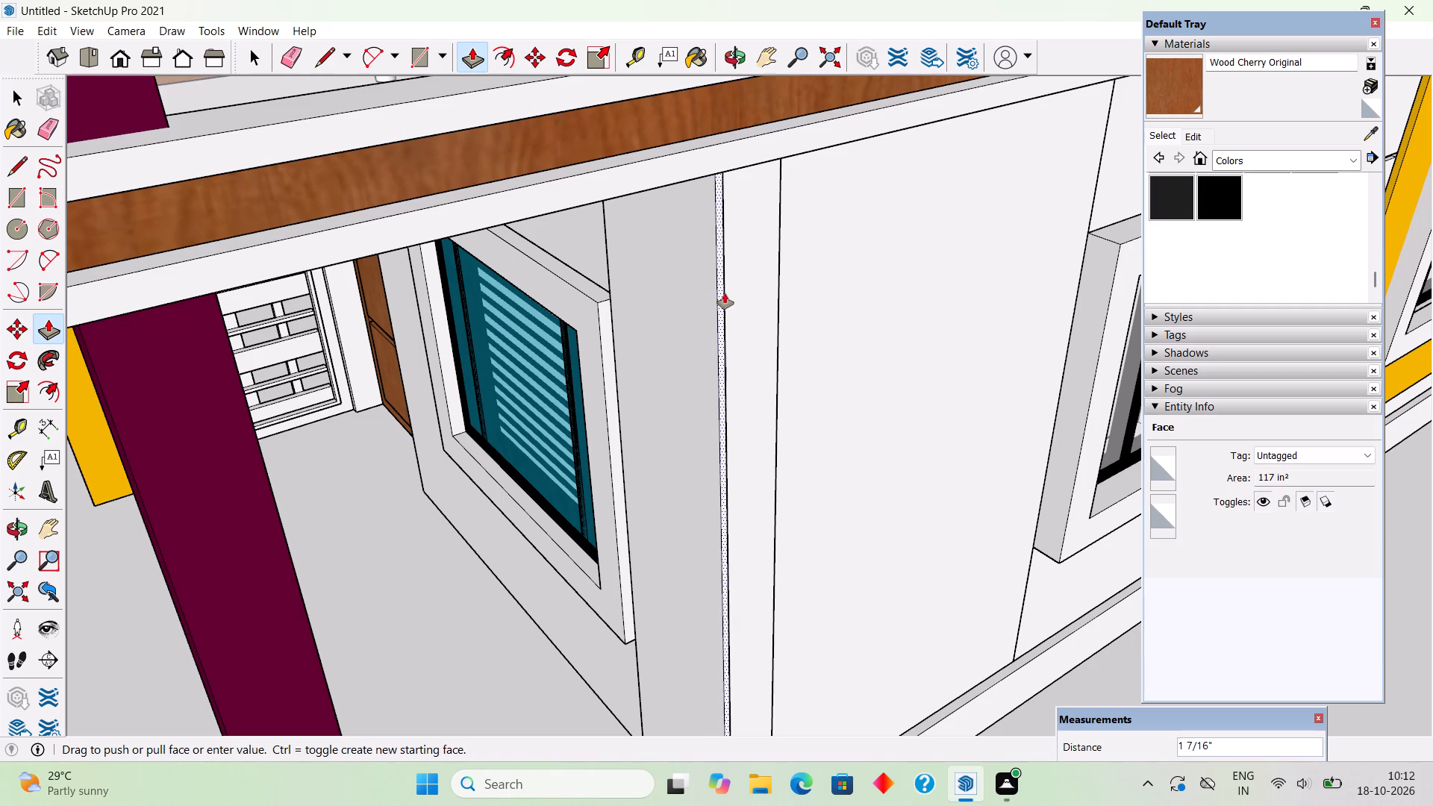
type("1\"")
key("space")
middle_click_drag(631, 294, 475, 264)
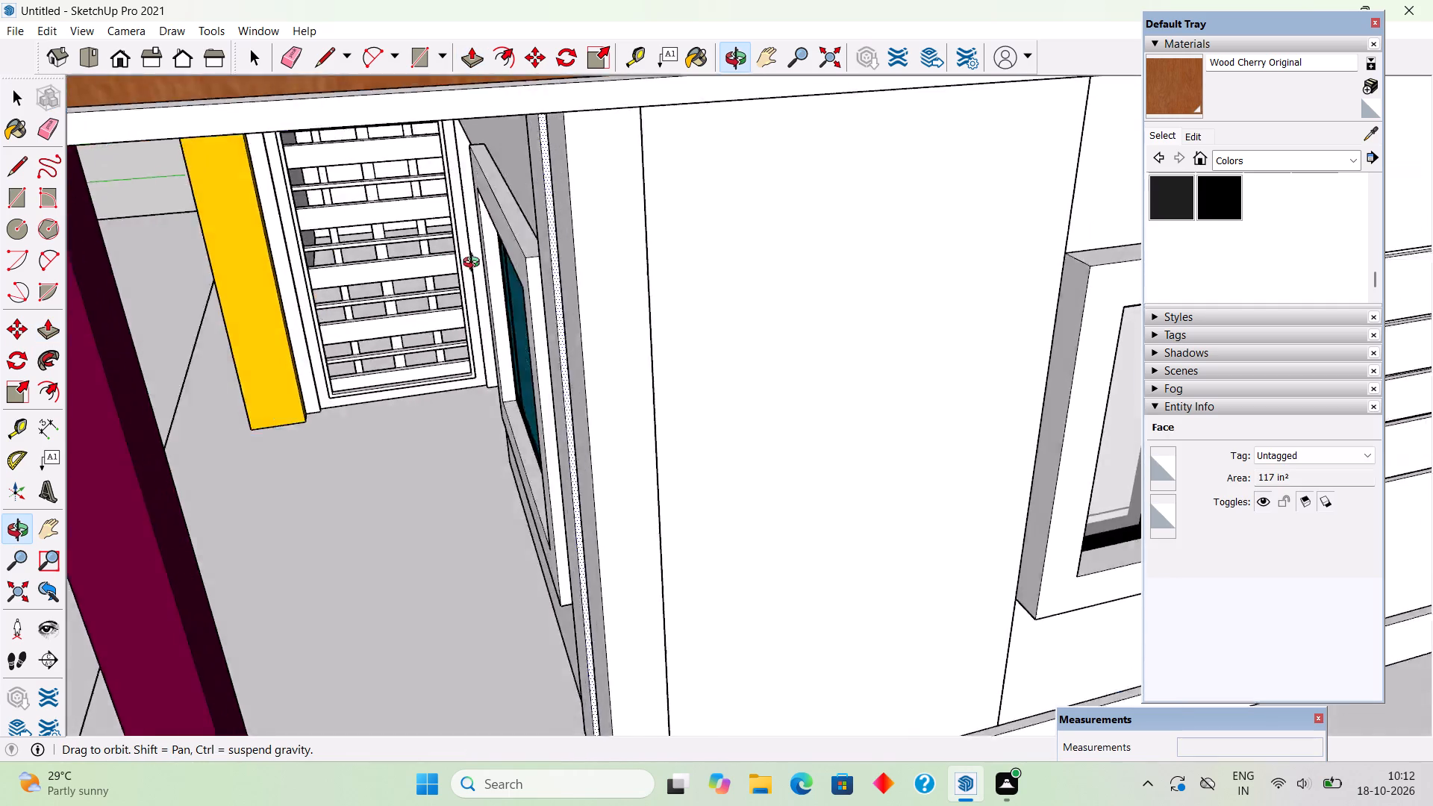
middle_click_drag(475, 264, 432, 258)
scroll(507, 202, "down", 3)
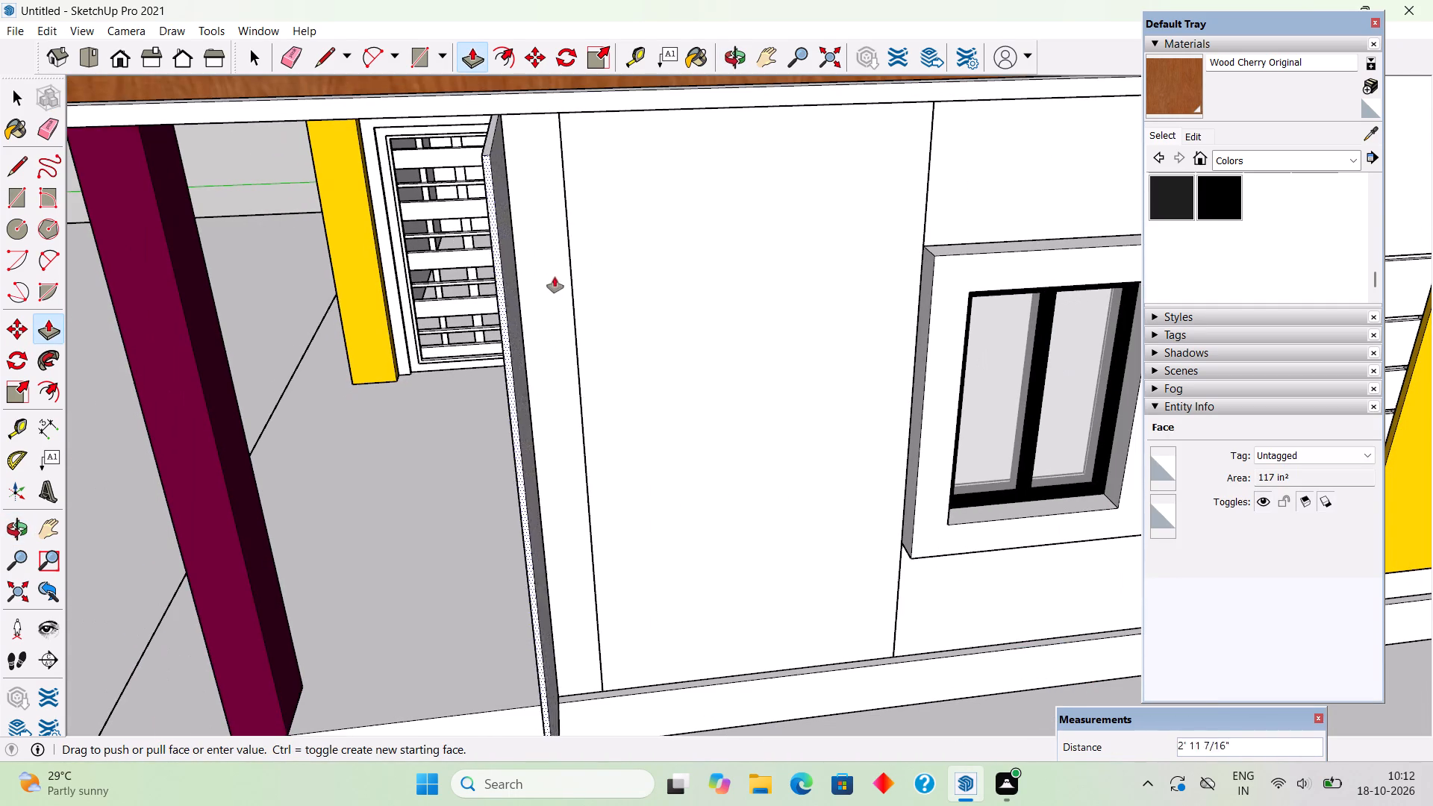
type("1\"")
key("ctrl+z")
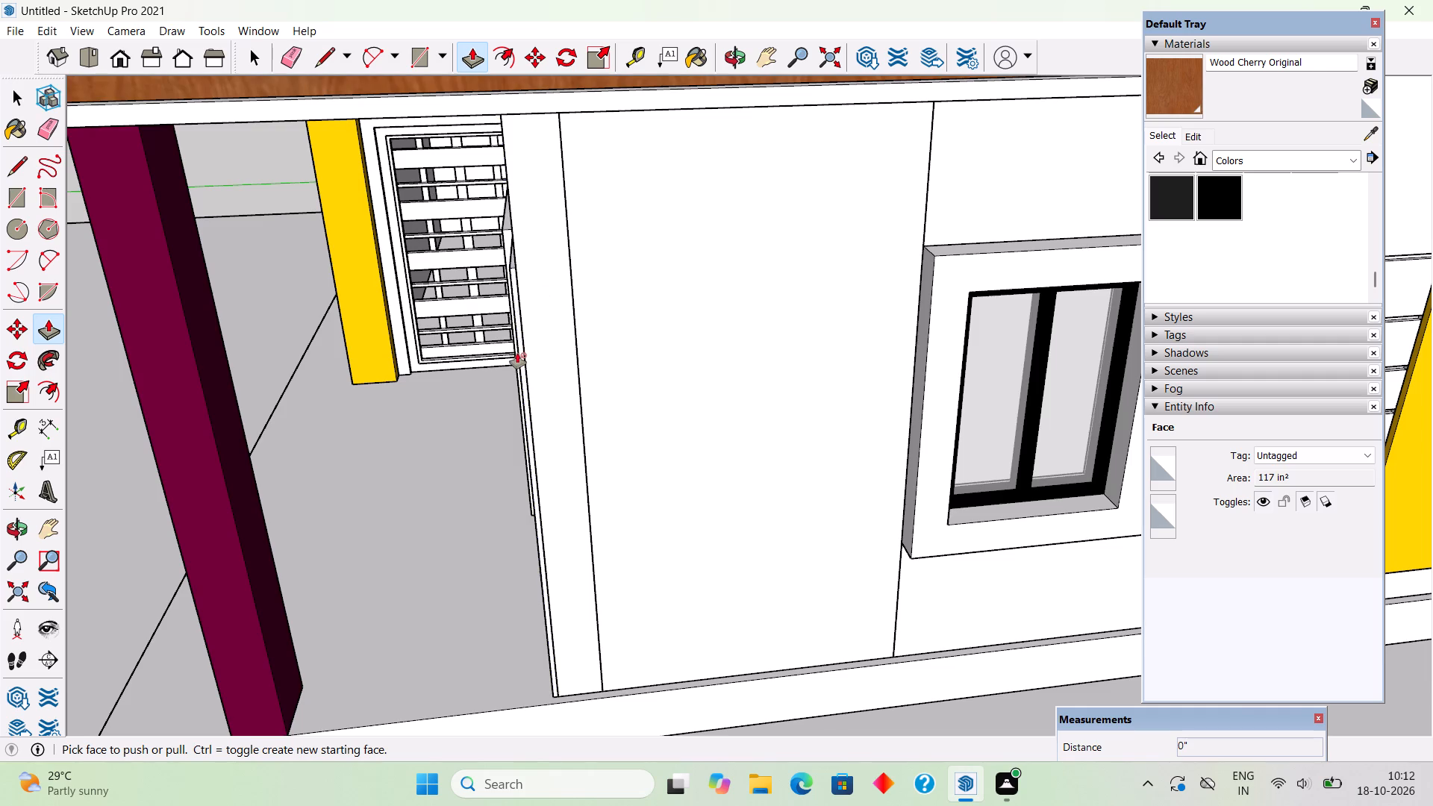
Extrude the narrow side face of the thin front panel outward by 1" past the wall corner.
scroll(517, 353, "up", 8)
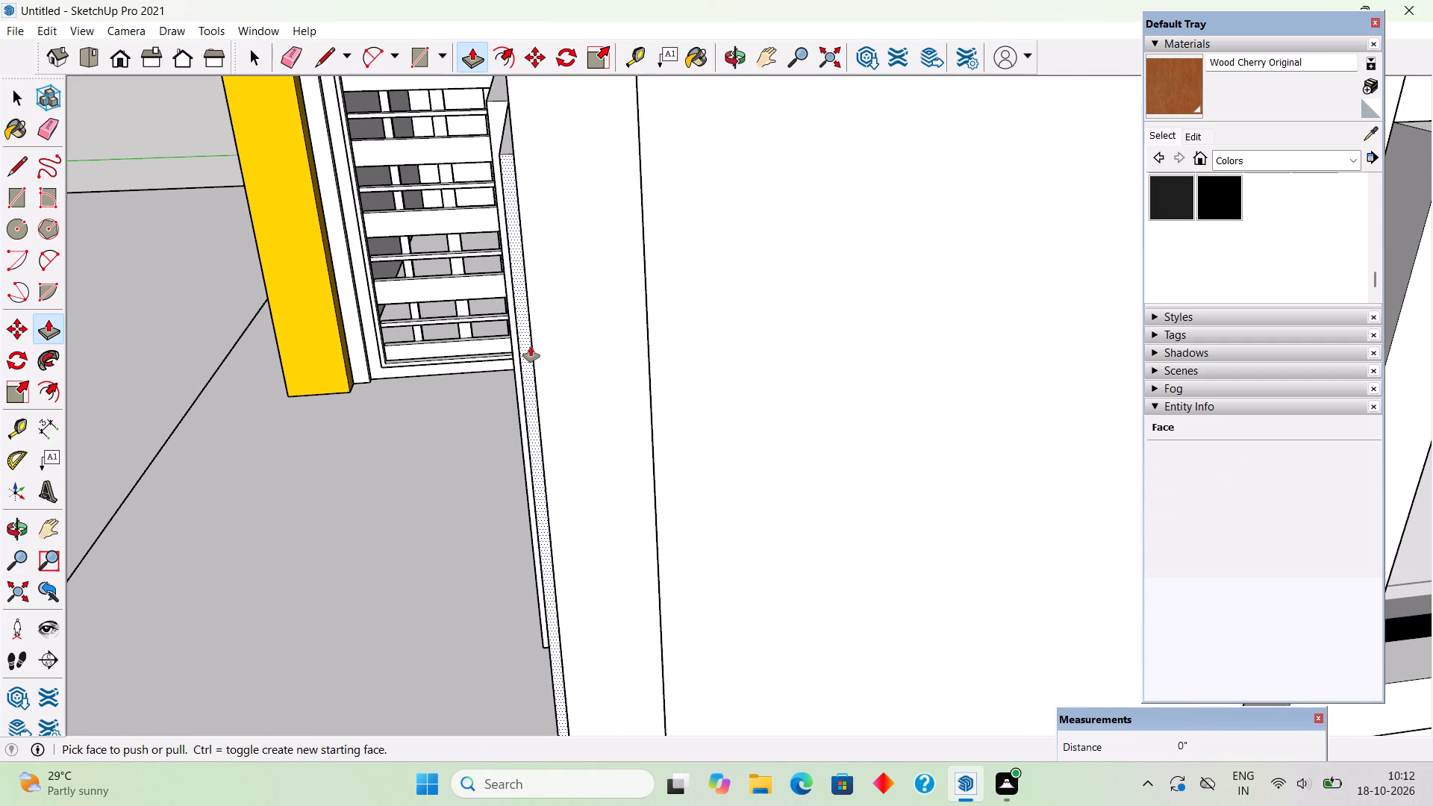
left_click(529, 346)
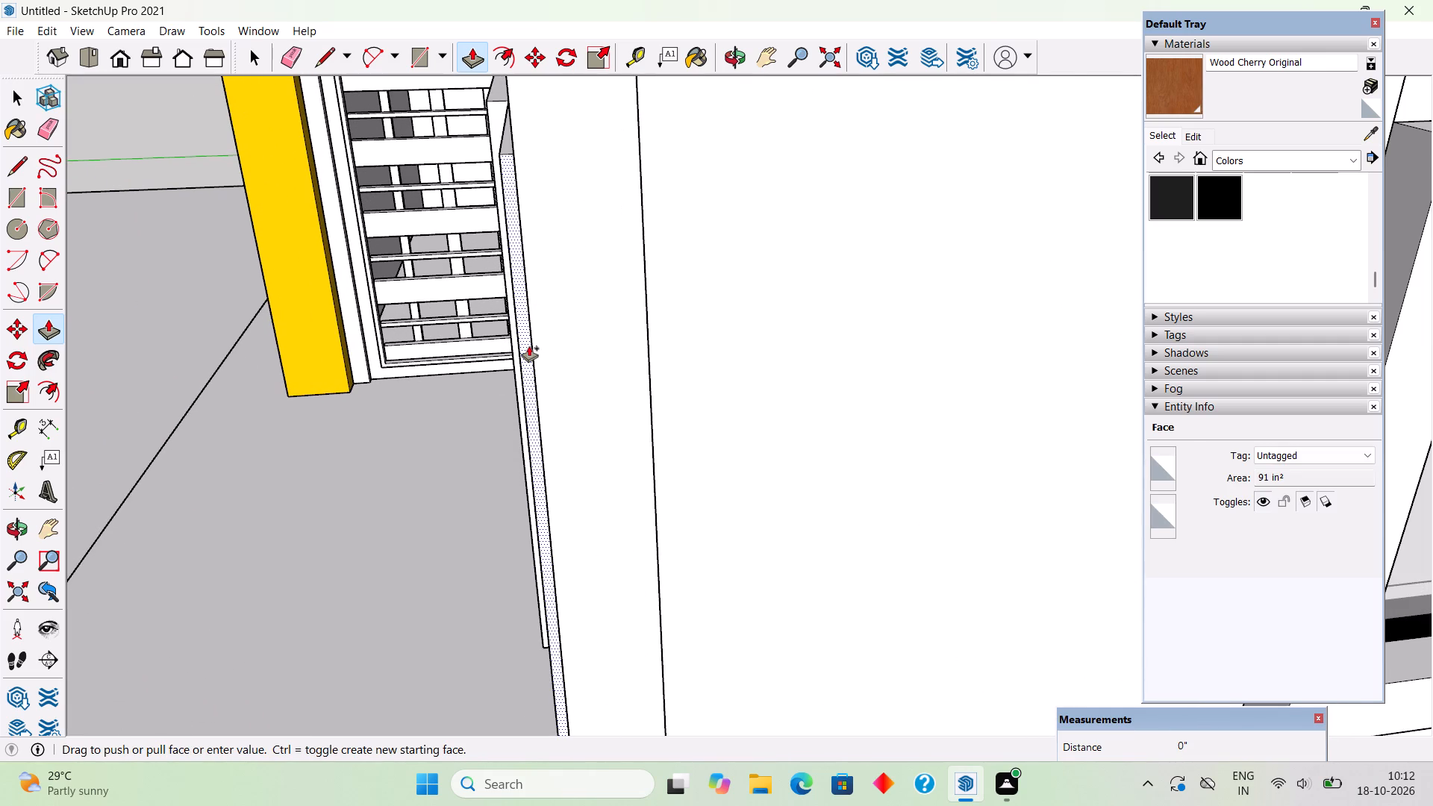
type("1\"")
key("Return")
Extrude the 1" strip's edge face 5' 11" along the side wall to the vertical line by the side window surround.
scroll(495, 379, "down", 7)
middle_click_drag(574, 357, 375, 290)
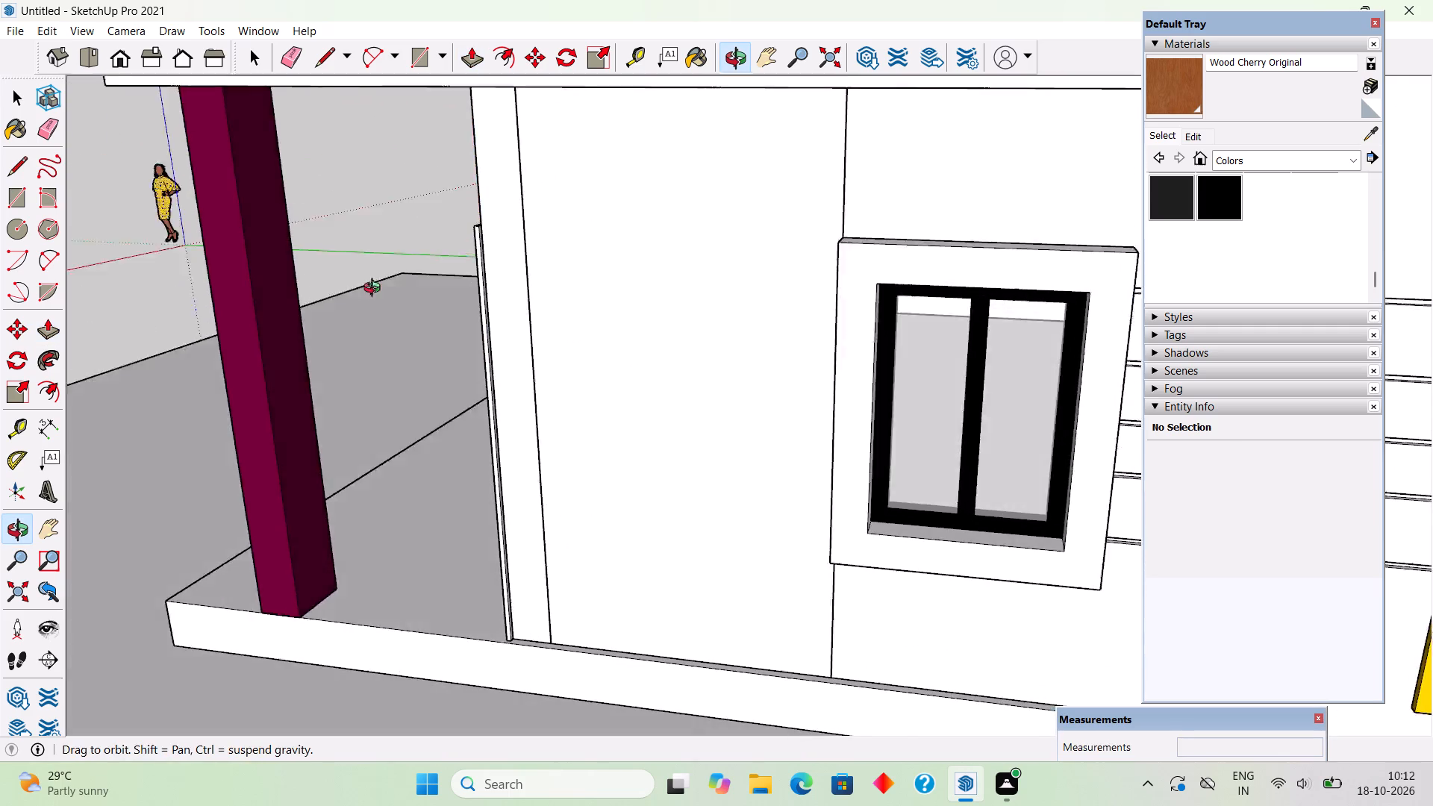
middle_click_drag(375, 290, 345, 281)
scroll(369, 285, "up", 5)
scroll(440, 299, "down", 5)
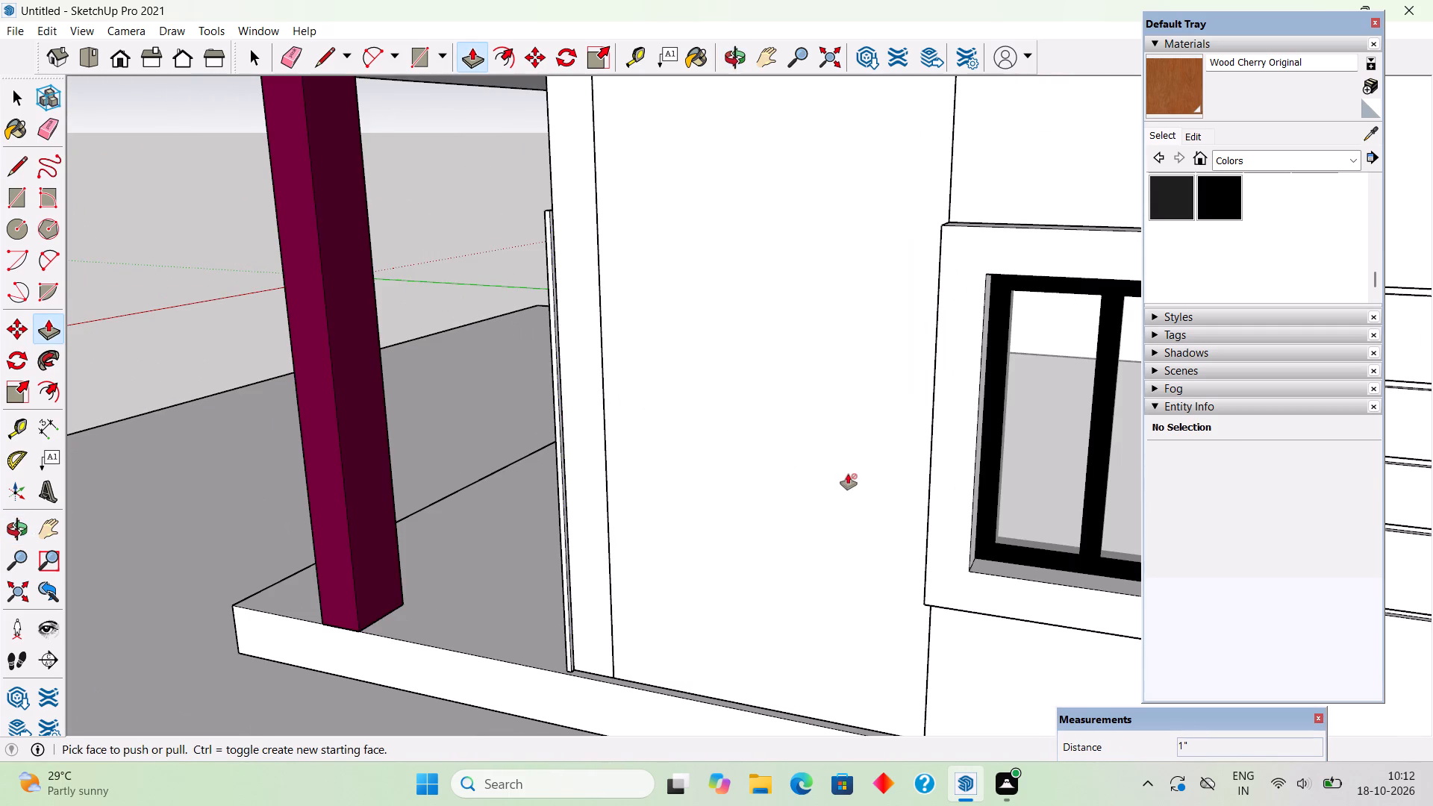
middle_click_drag(807, 410, 692, 367)
scroll(534, 366, "up", 6)
left_click(512, 393)
scroll(677, 445, "down", 5)
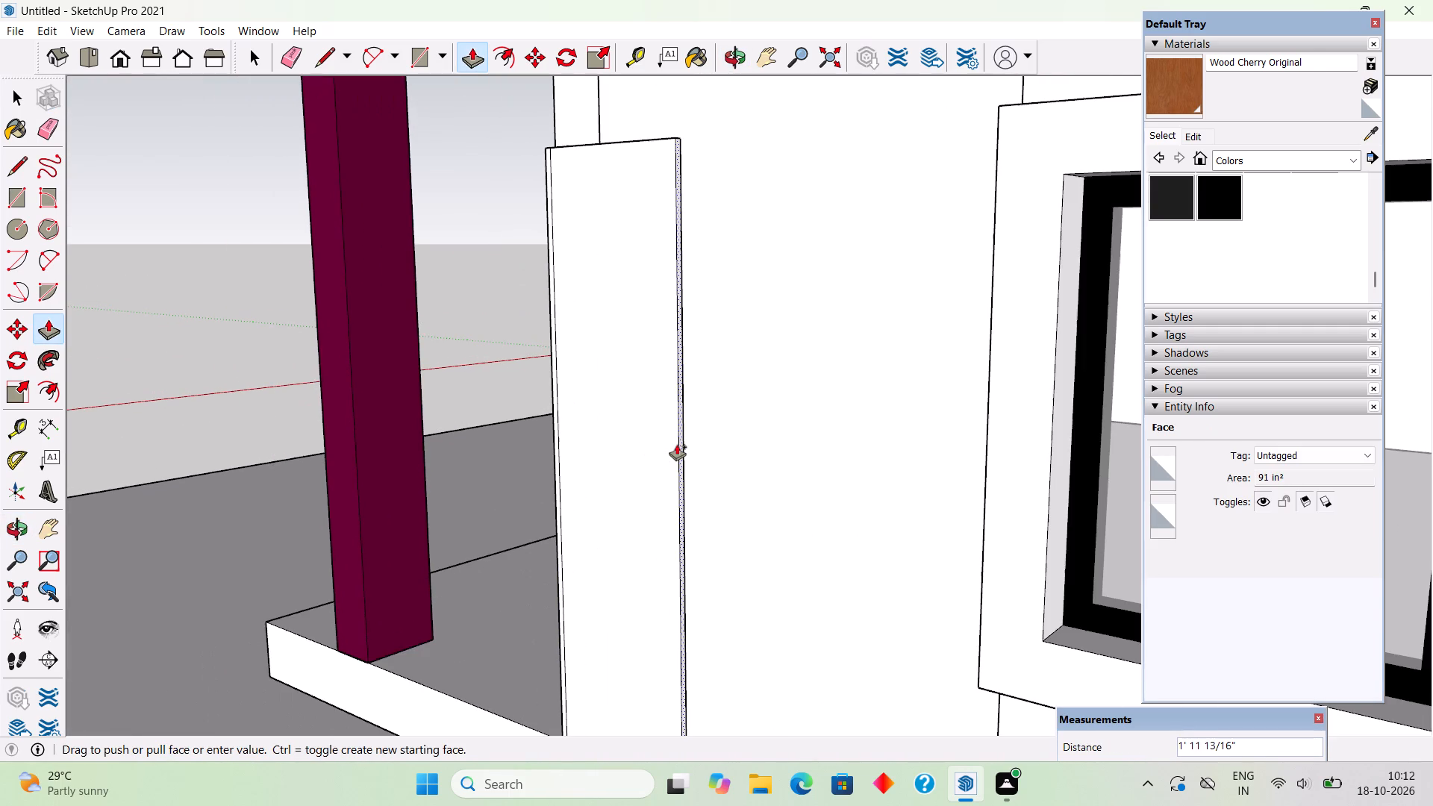
scroll(677, 445, "down", 8)
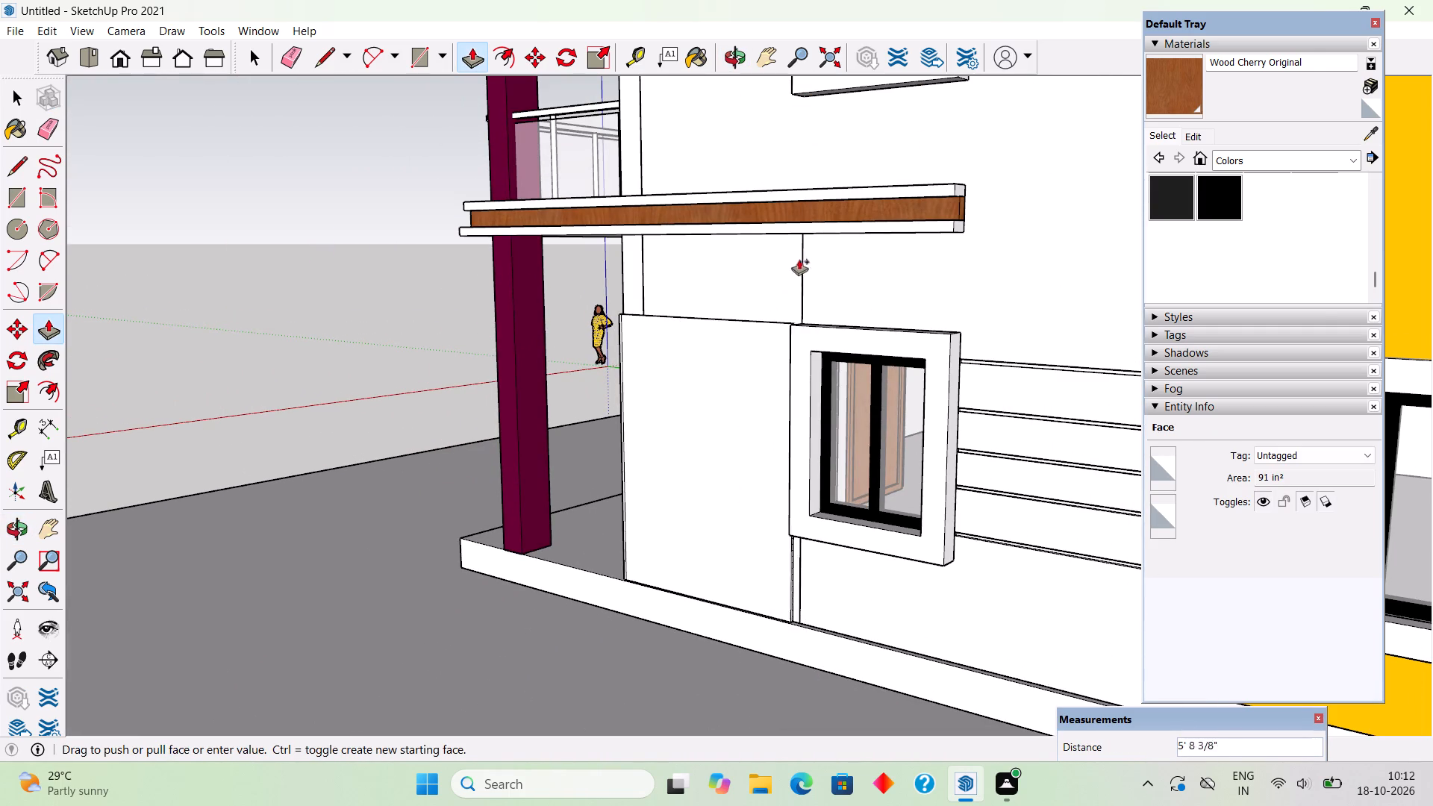
left_click(800, 258)
Extend the side wall panel's top face upward by 2' 2" to meet the balcony slab's underside.
middle_click_drag(787, 308, 776, 488)
scroll(735, 463, "up", 7)
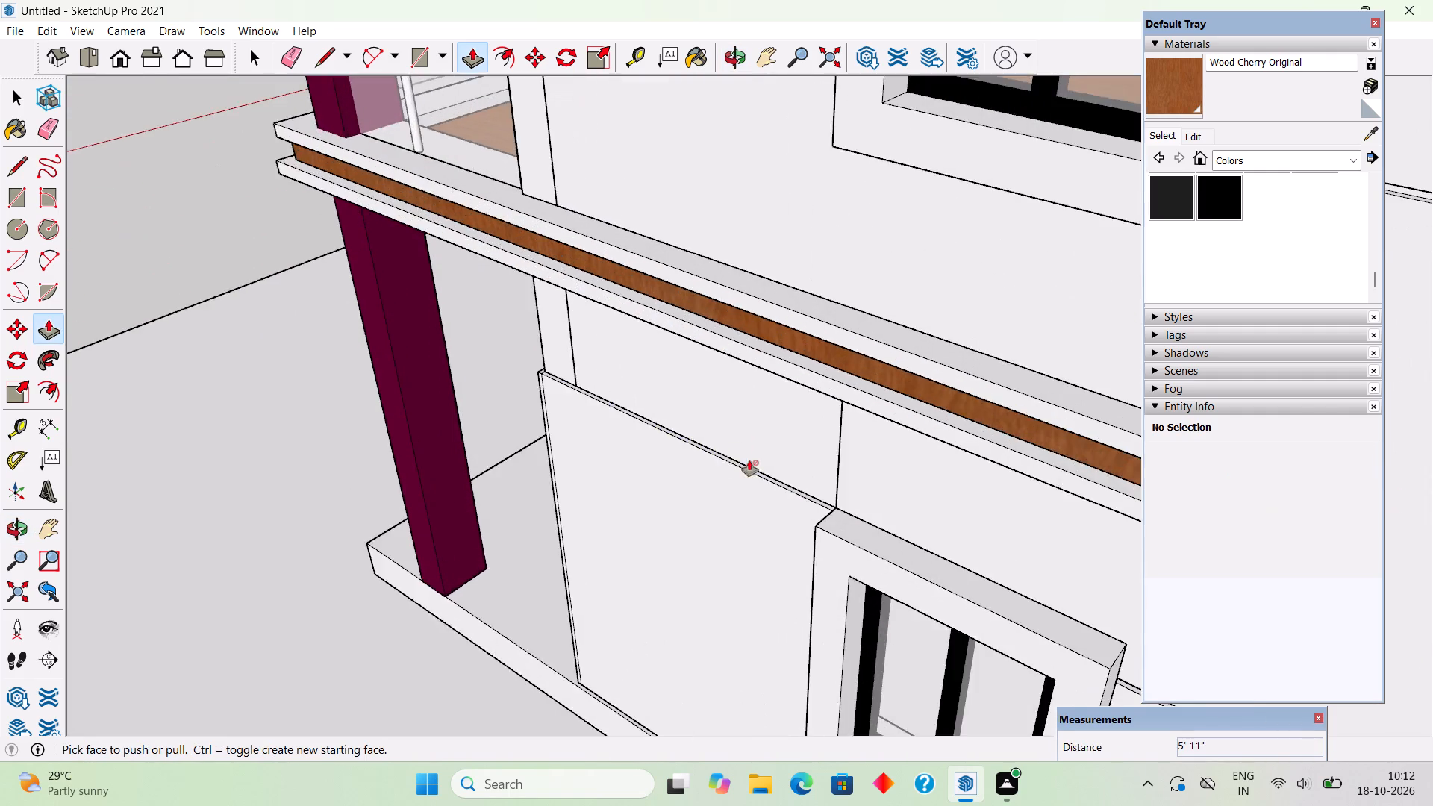
scroll(749, 460, "up", 2)
left_click(757, 475)
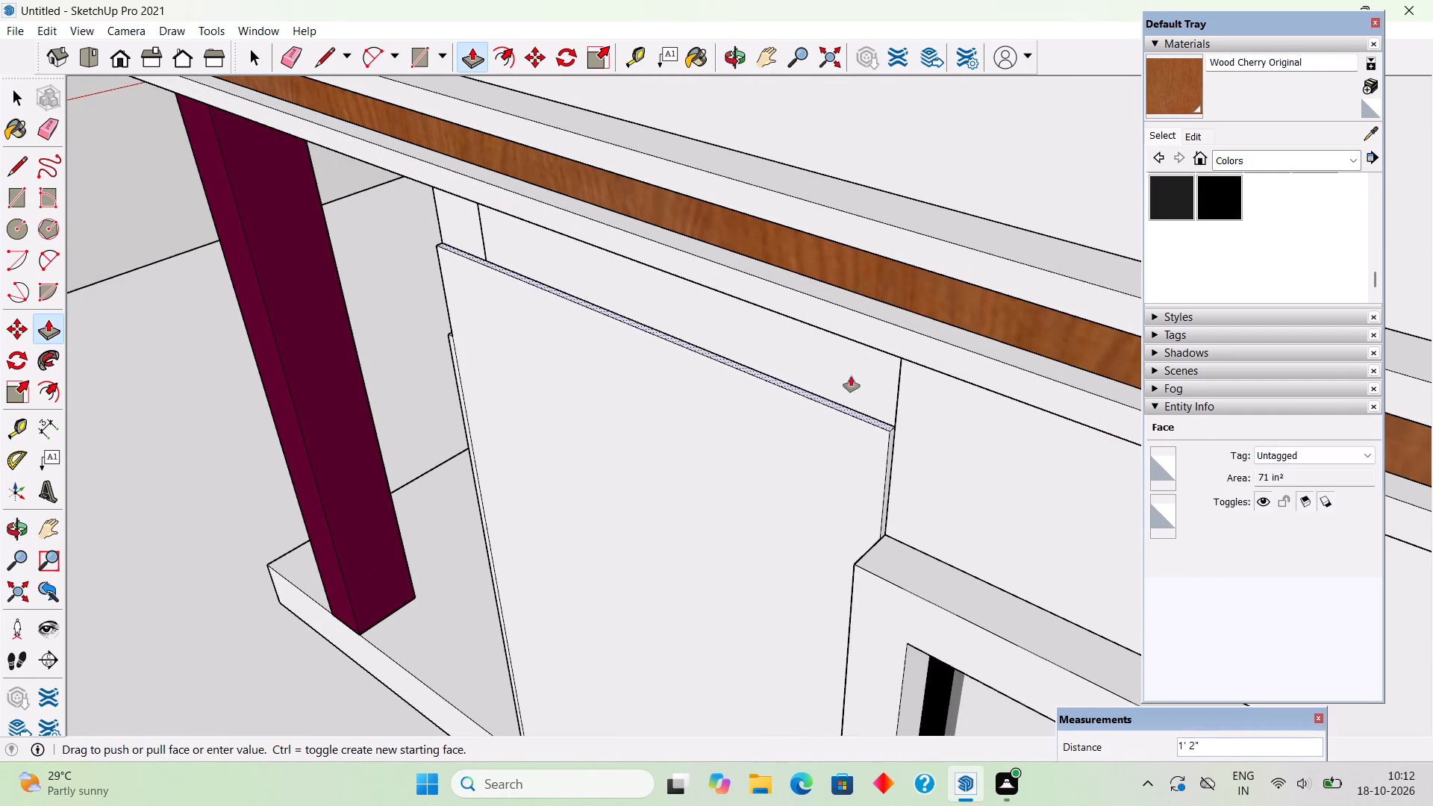
left_click(905, 355)
Extend the front panel's top face beside the blue-glazed window upward by 2' 2" to meet the slab's underside.
scroll(778, 484, "down", 4)
middle_click_drag(640, 478, 971, 430)
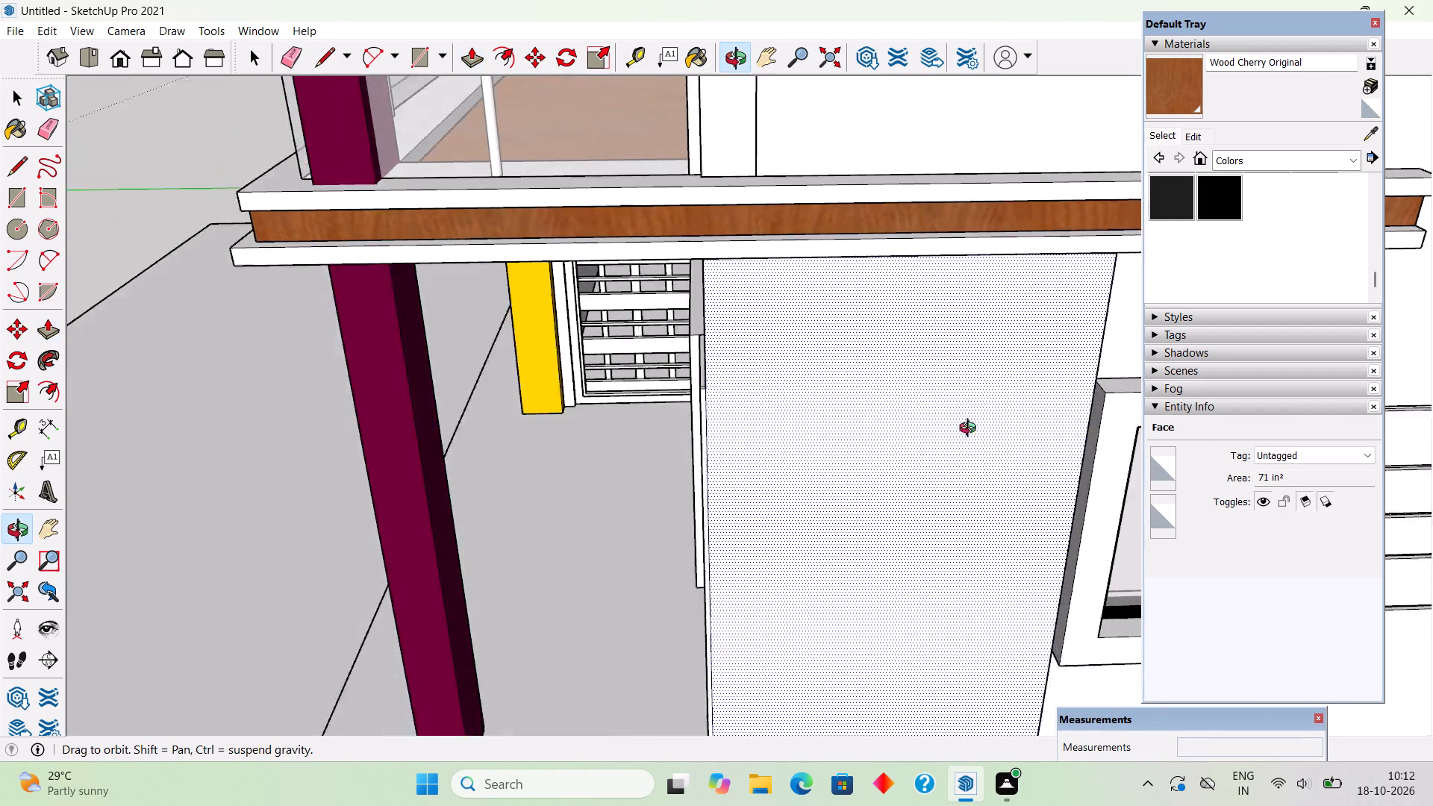
middle_click_drag(971, 430, 1011, 430)
middle_click_drag(409, 415, 560, 416)
scroll(904, 368, "up", 4)
scroll(837, 386, "up", 5)
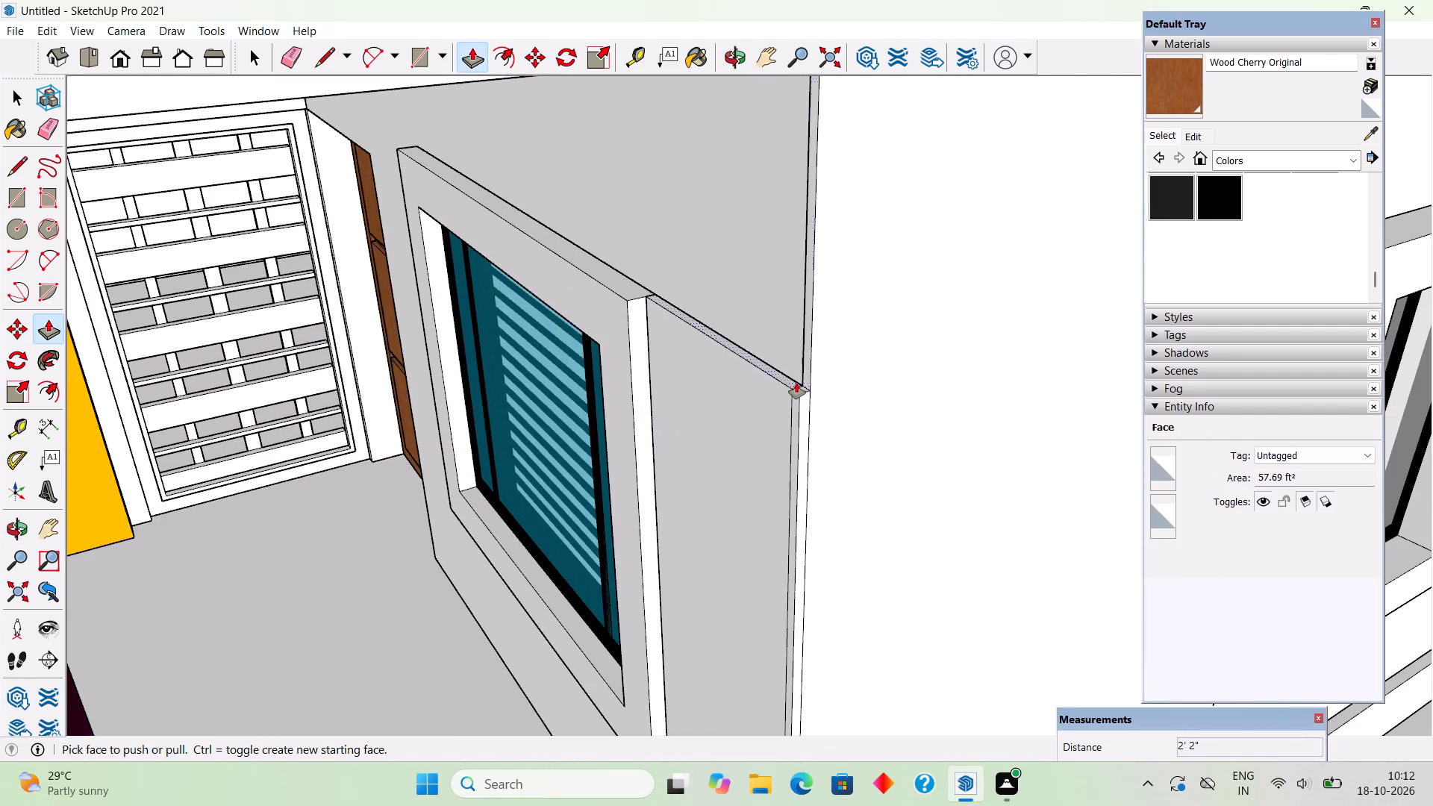
left_click(796, 383)
scroll(789, 315, "down", 7)
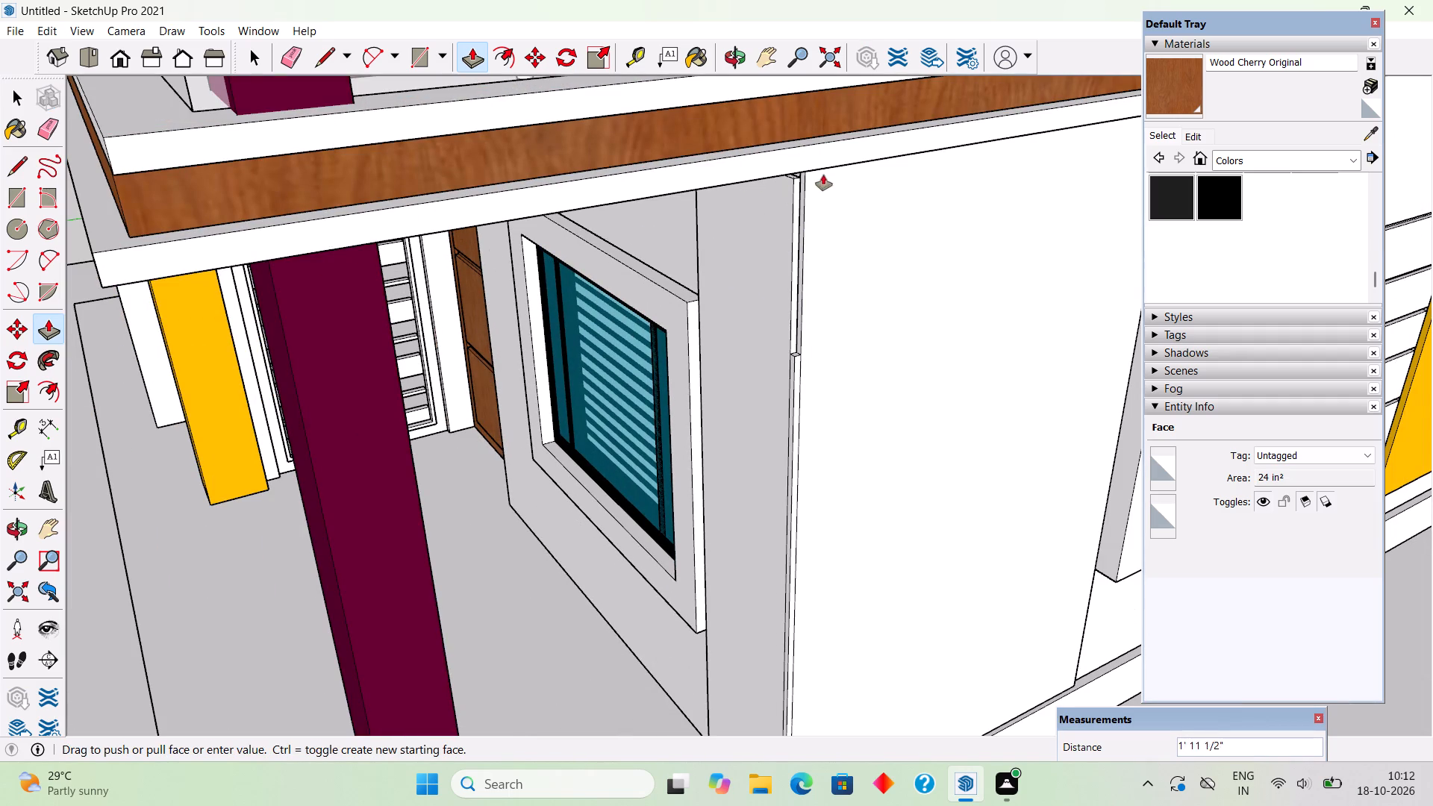
left_click(811, 169)
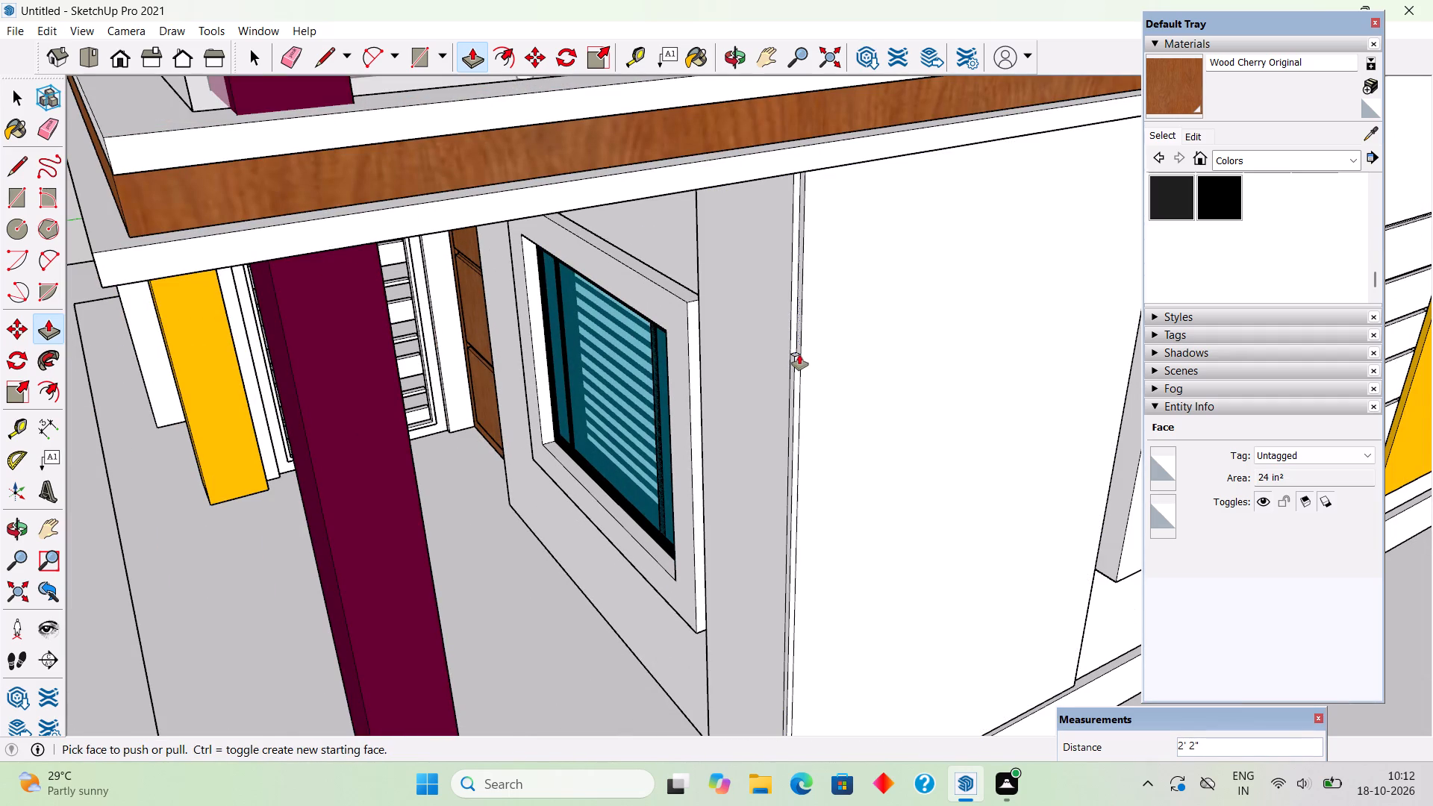
Raise the small 1" corner face between the two panels by 2' 2" to close the gap below the slab.
left_click(798, 347)
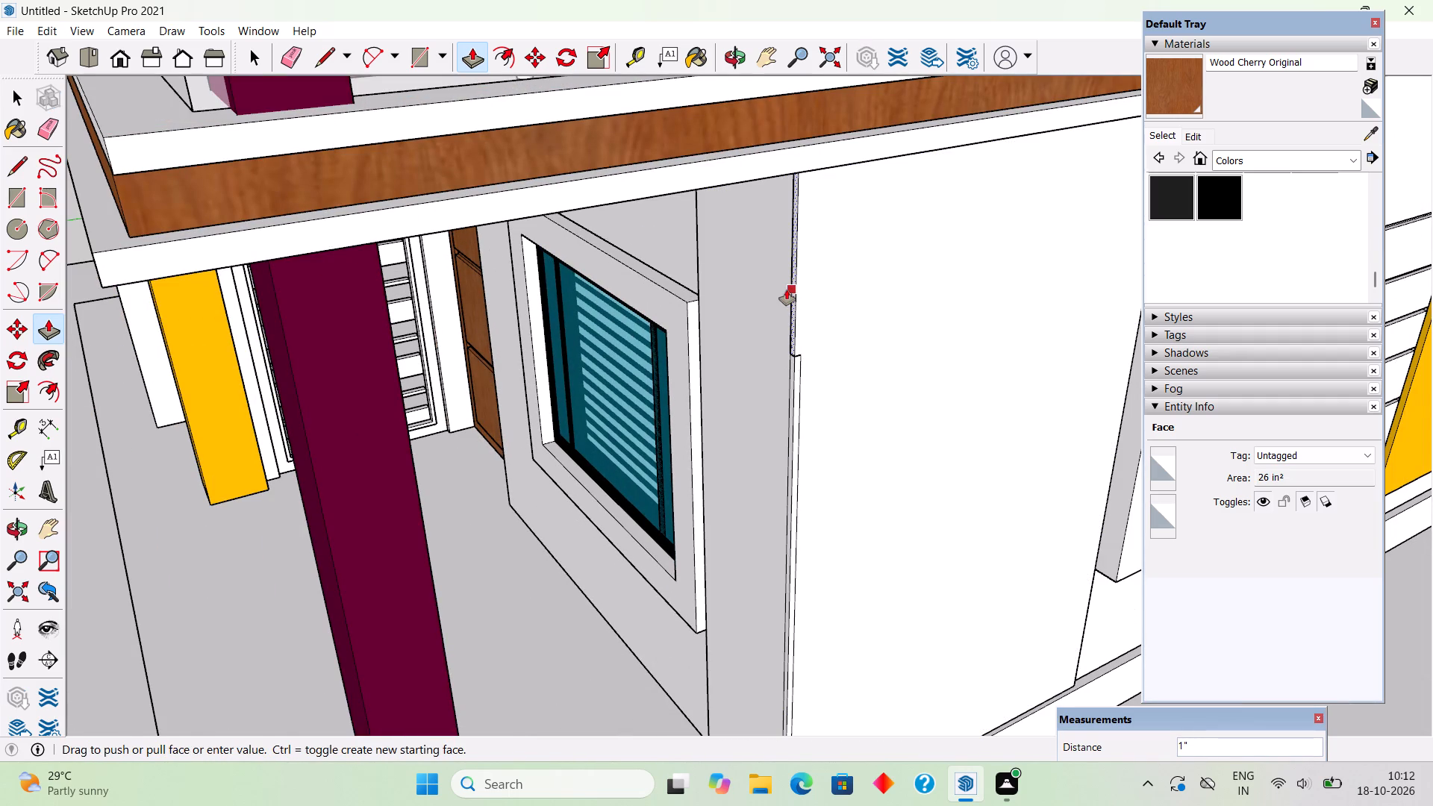
key("space")
scroll(788, 328, "up", 4)
key("p")
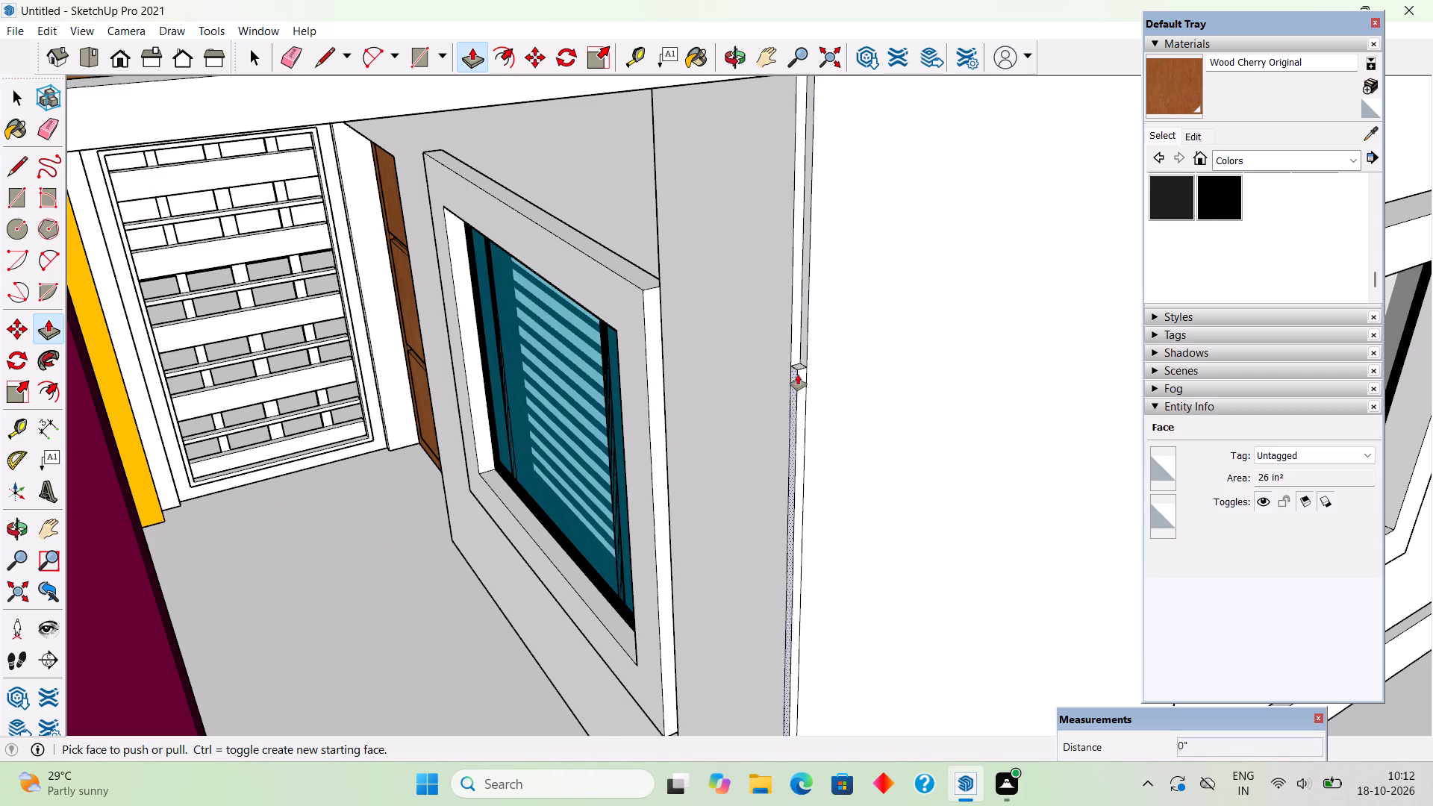
scroll(798, 375, "up", 11)
left_click(799, 349)
scroll(811, 326, "down", 9)
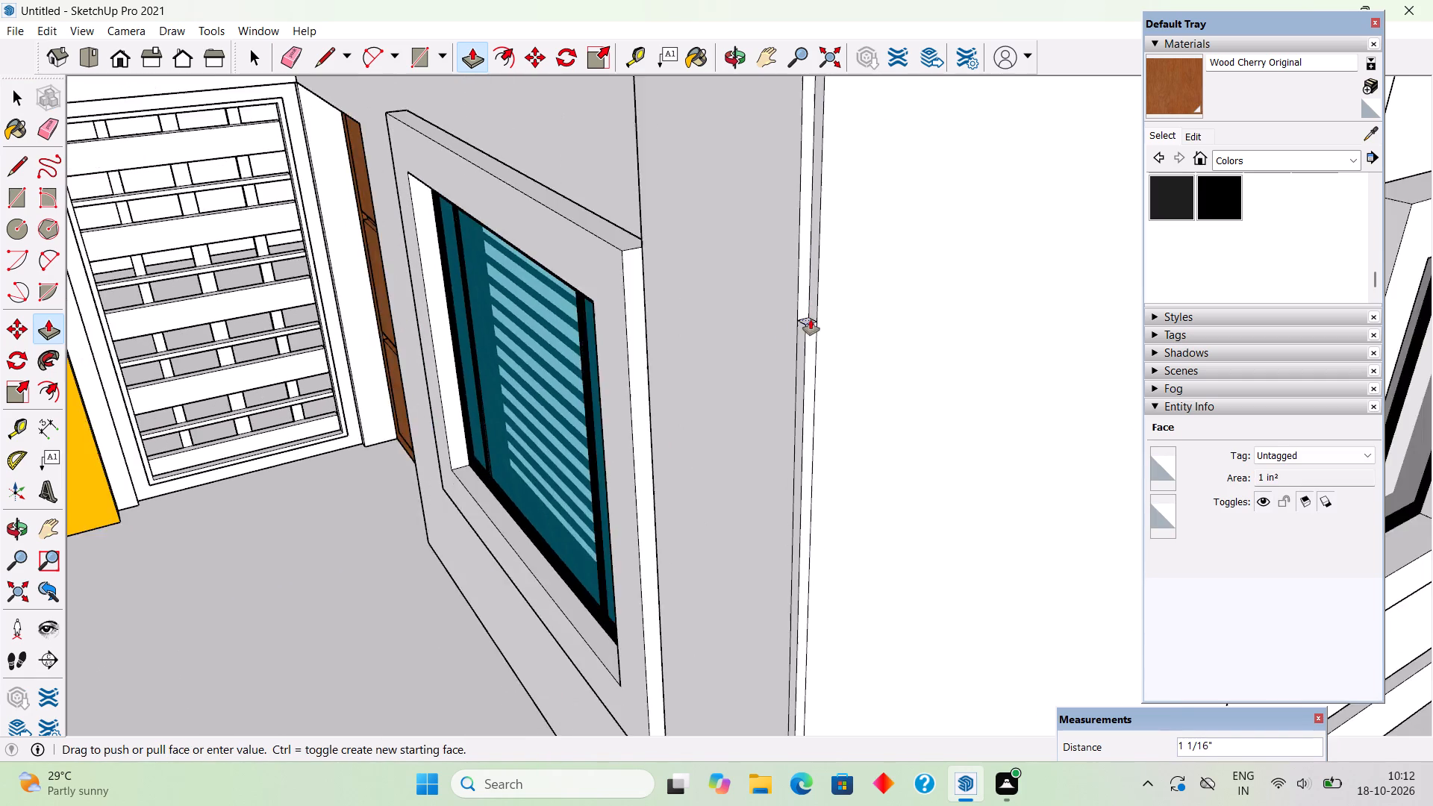
scroll(811, 319, "down", 10)
left_click(846, 178)
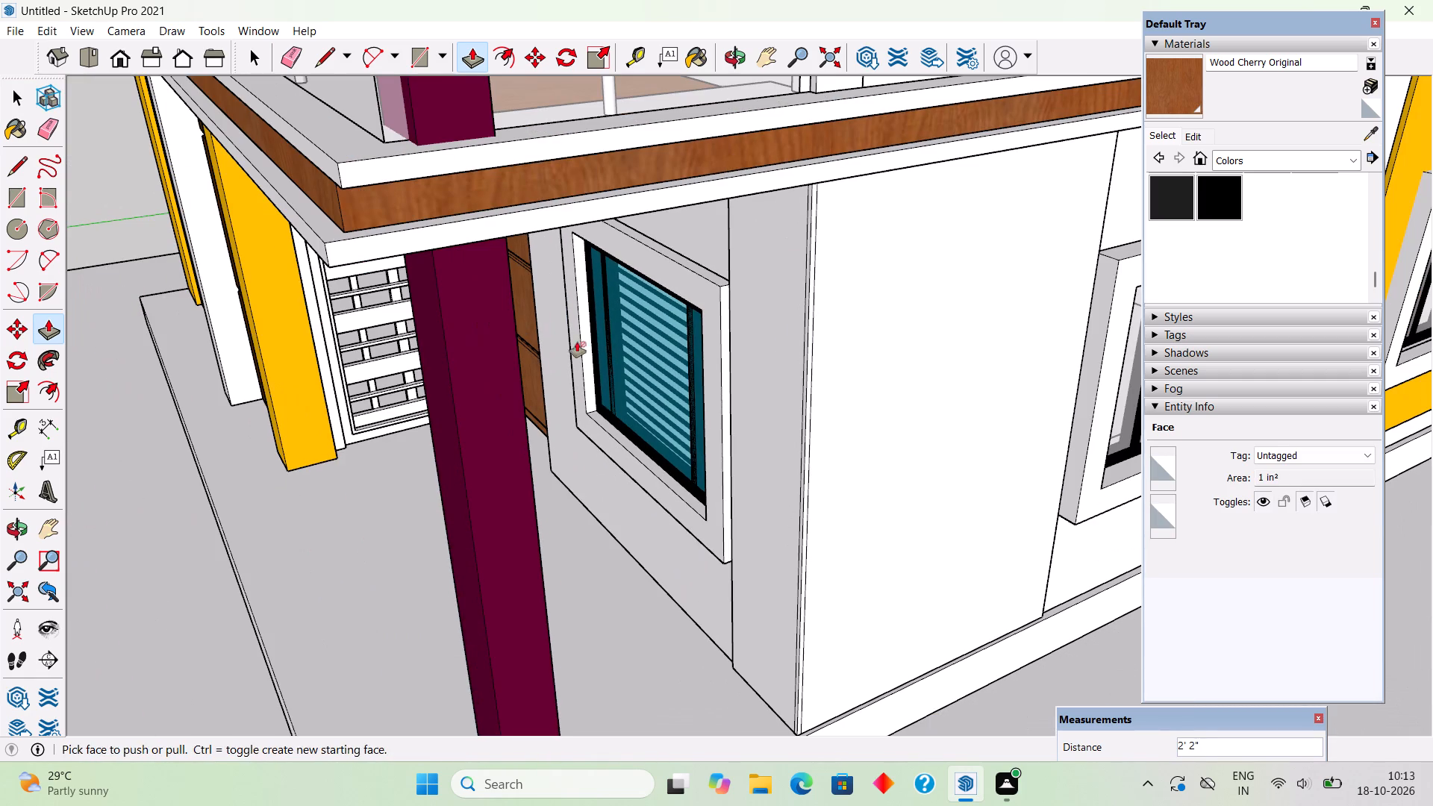
Draw a 1" line across the front panel's edge at the blue-glazed window surround's upper outer corner.
middle_click_drag(577, 342, 1053, 237)
scroll(929, 157, "up", 5)
middle_click_drag(1002, 175, 1058, 328)
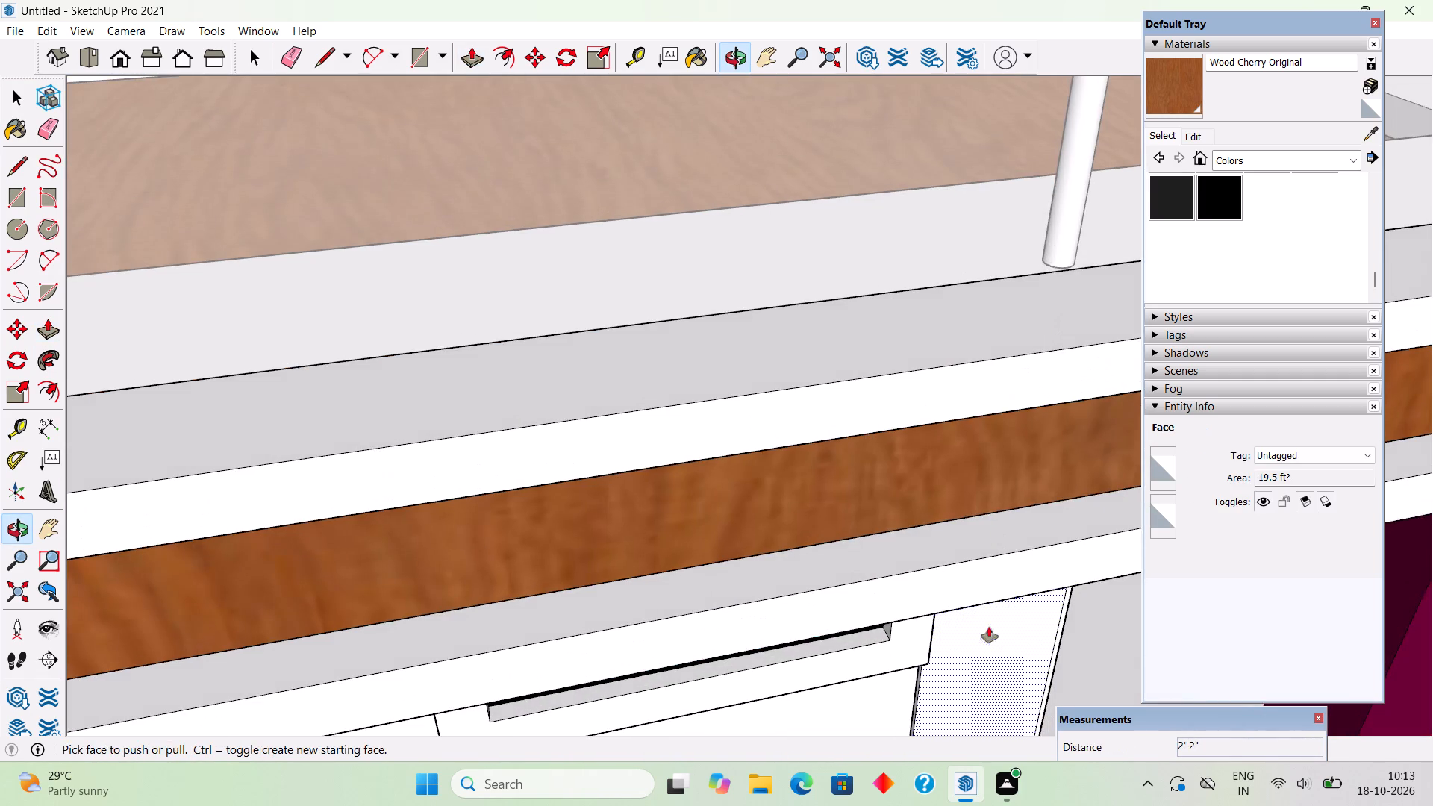
middle_click_drag(990, 607, 1035, 369)
scroll(993, 209, "up", 9)
middle_click_drag(944, 260, 999, 460)
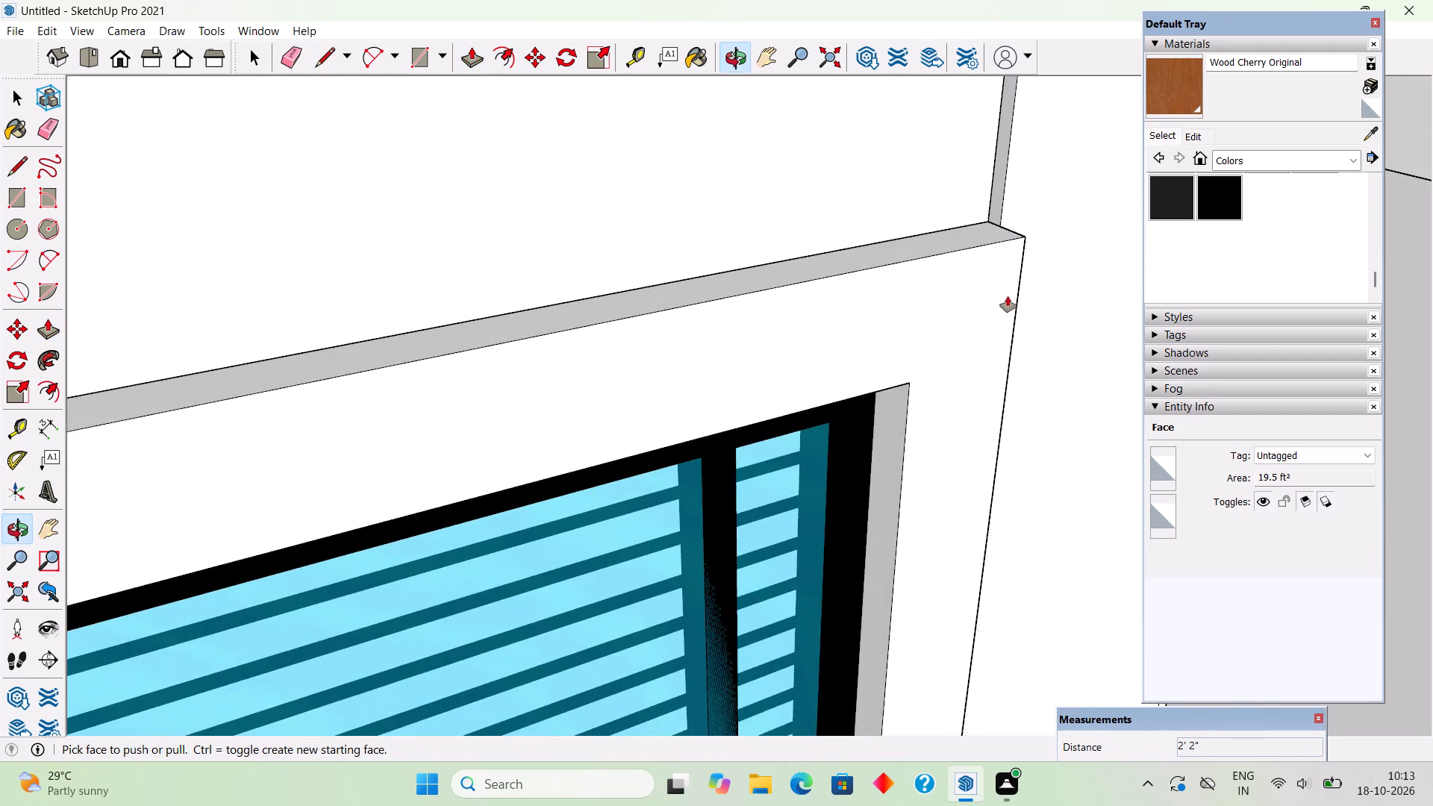
scroll(1008, 284, "up", 5)
key("l")
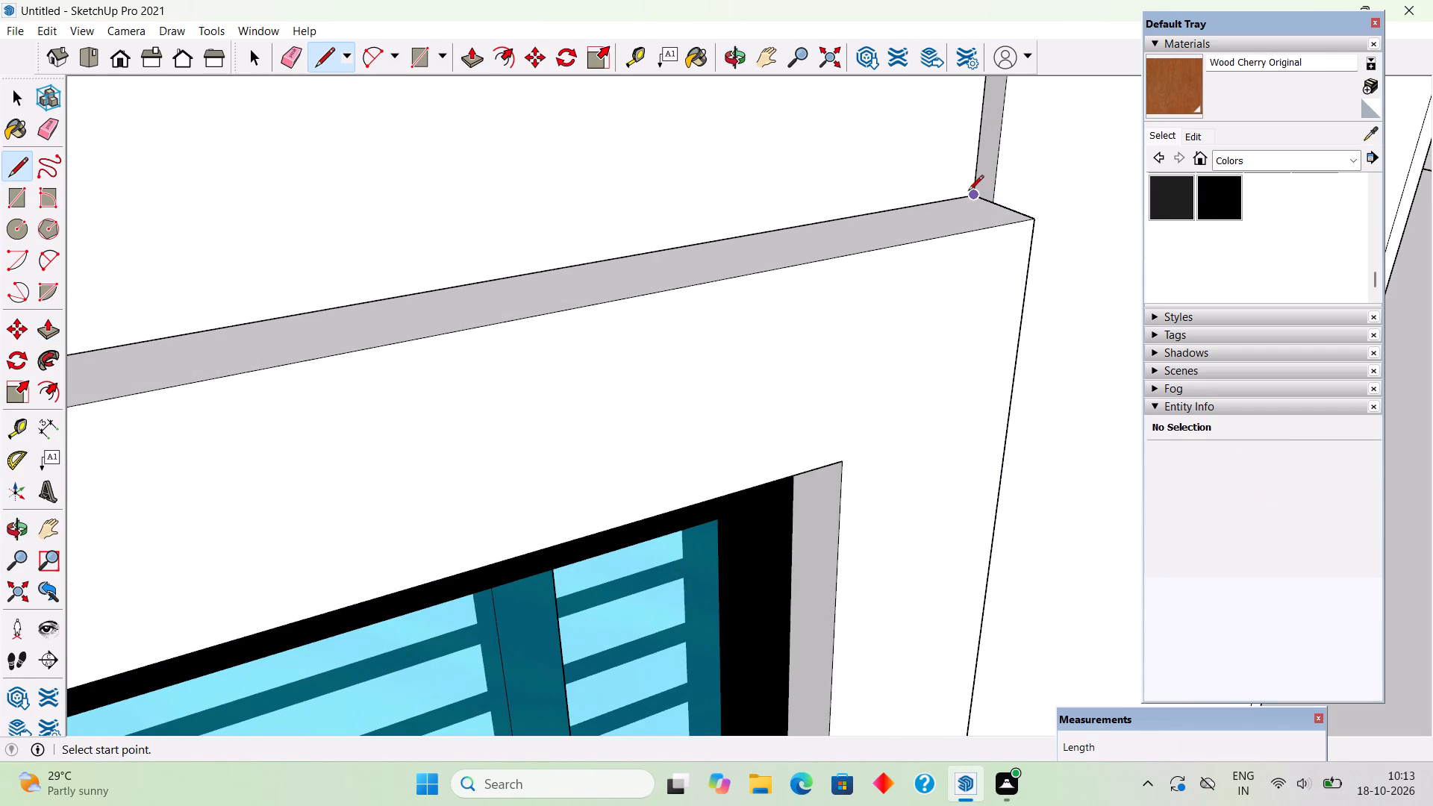
left_click(967, 193)
left_click(998, 199)
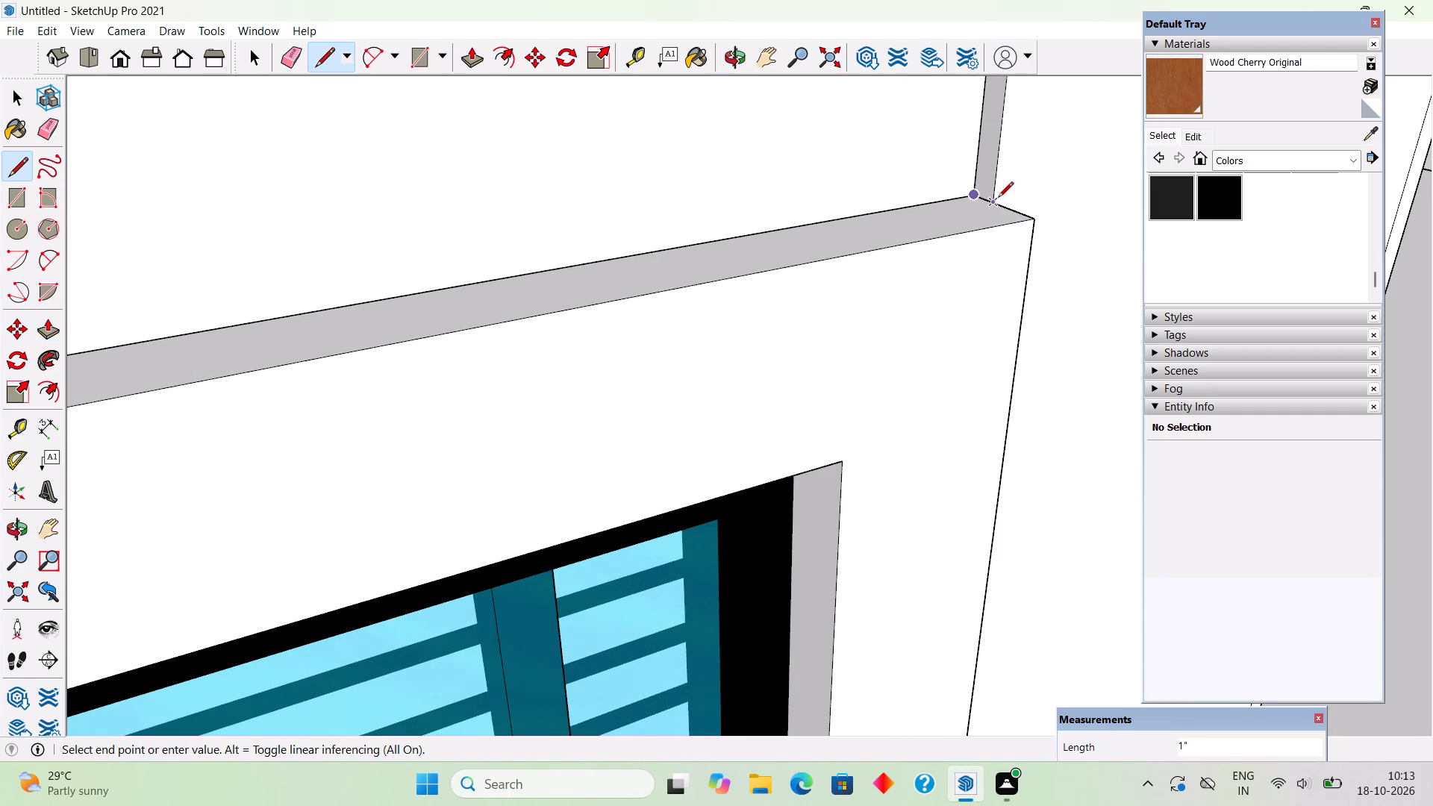
Extrude the panel edge's upper segment about 1' 11" across the wall above the blue-glazed window surround.
key("p")
left_click(991, 175)
scroll(678, 302, "down", 3)
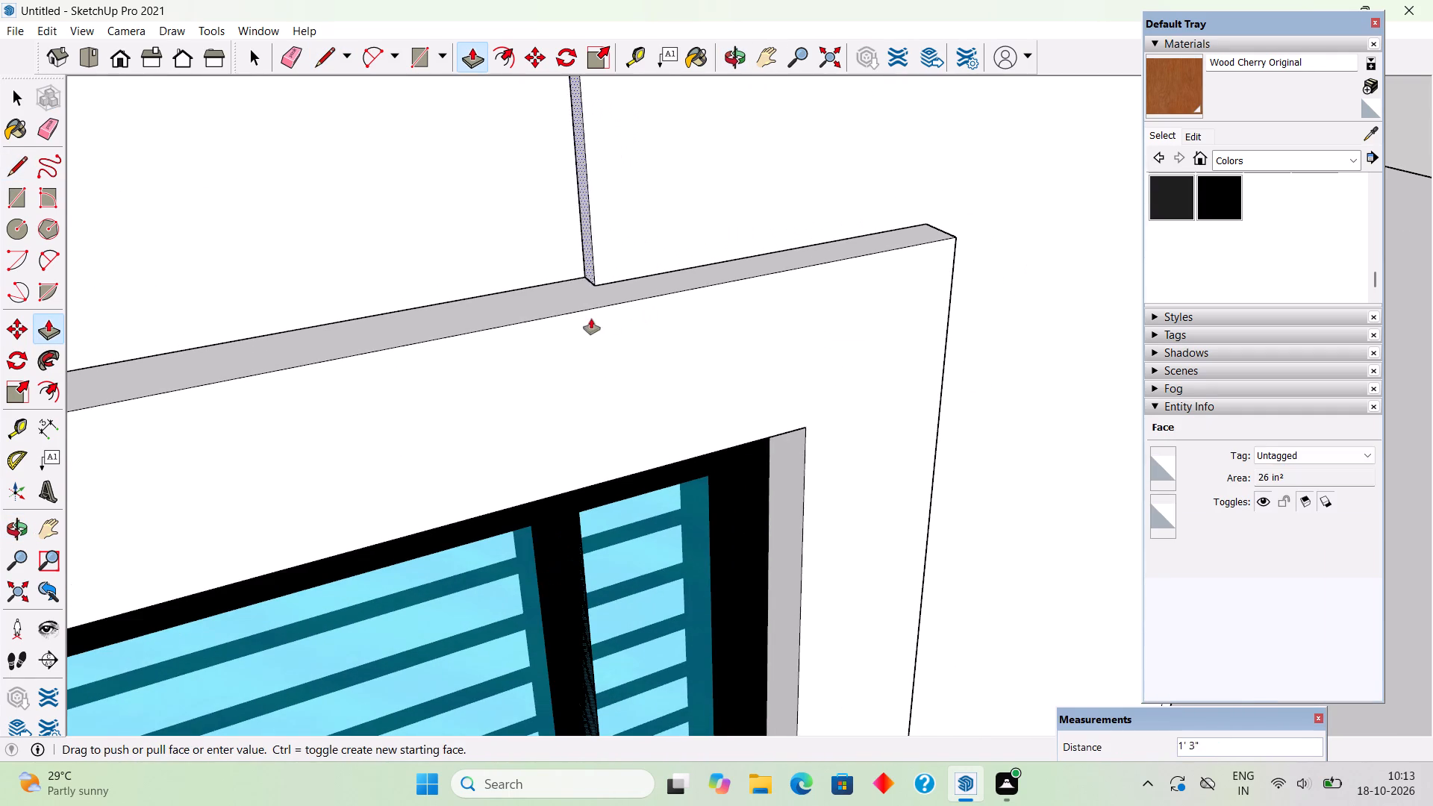
left_click(355, 306)
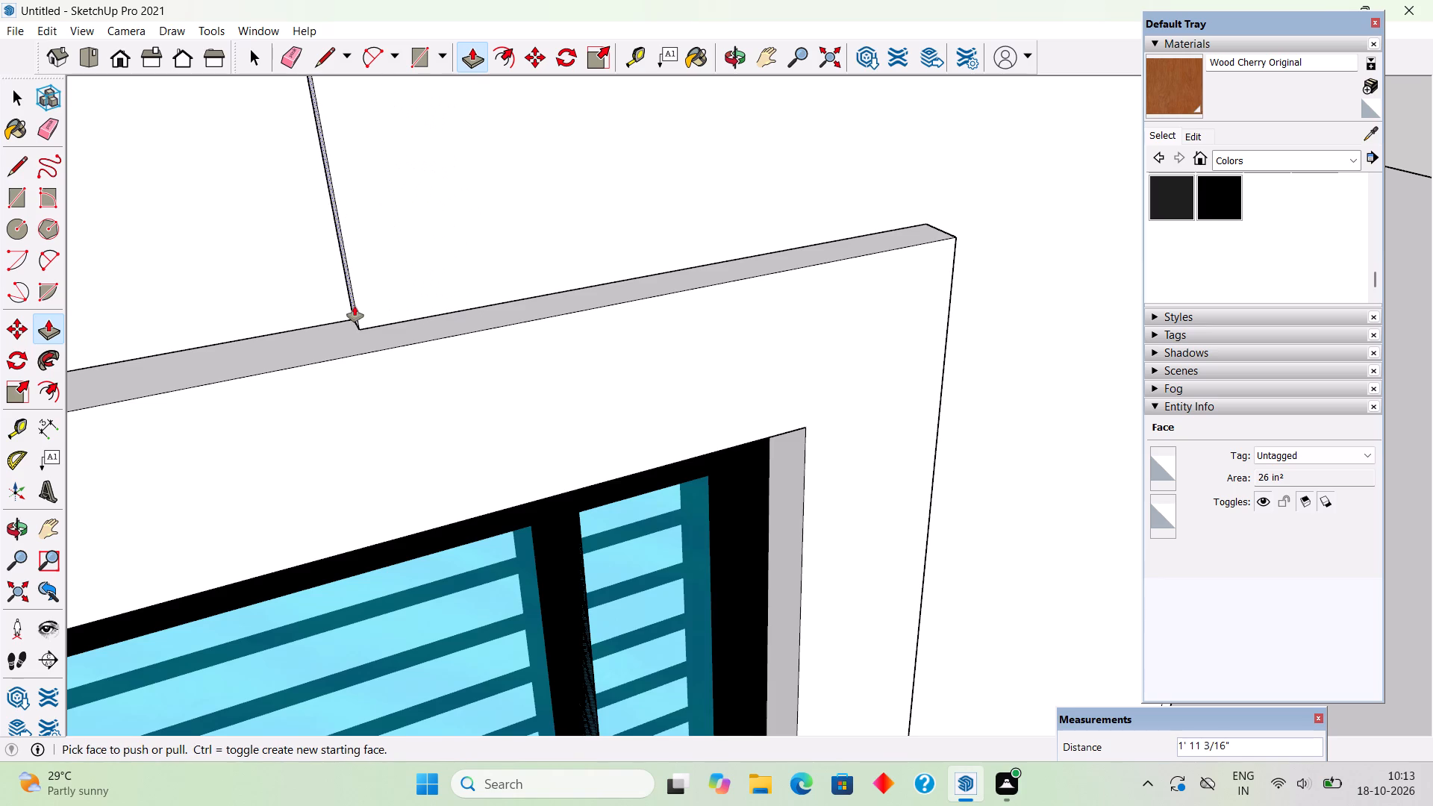
Delete the two extra vertical seam edges on either side of the panel's outer corner.
scroll(355, 305, "down", 17)
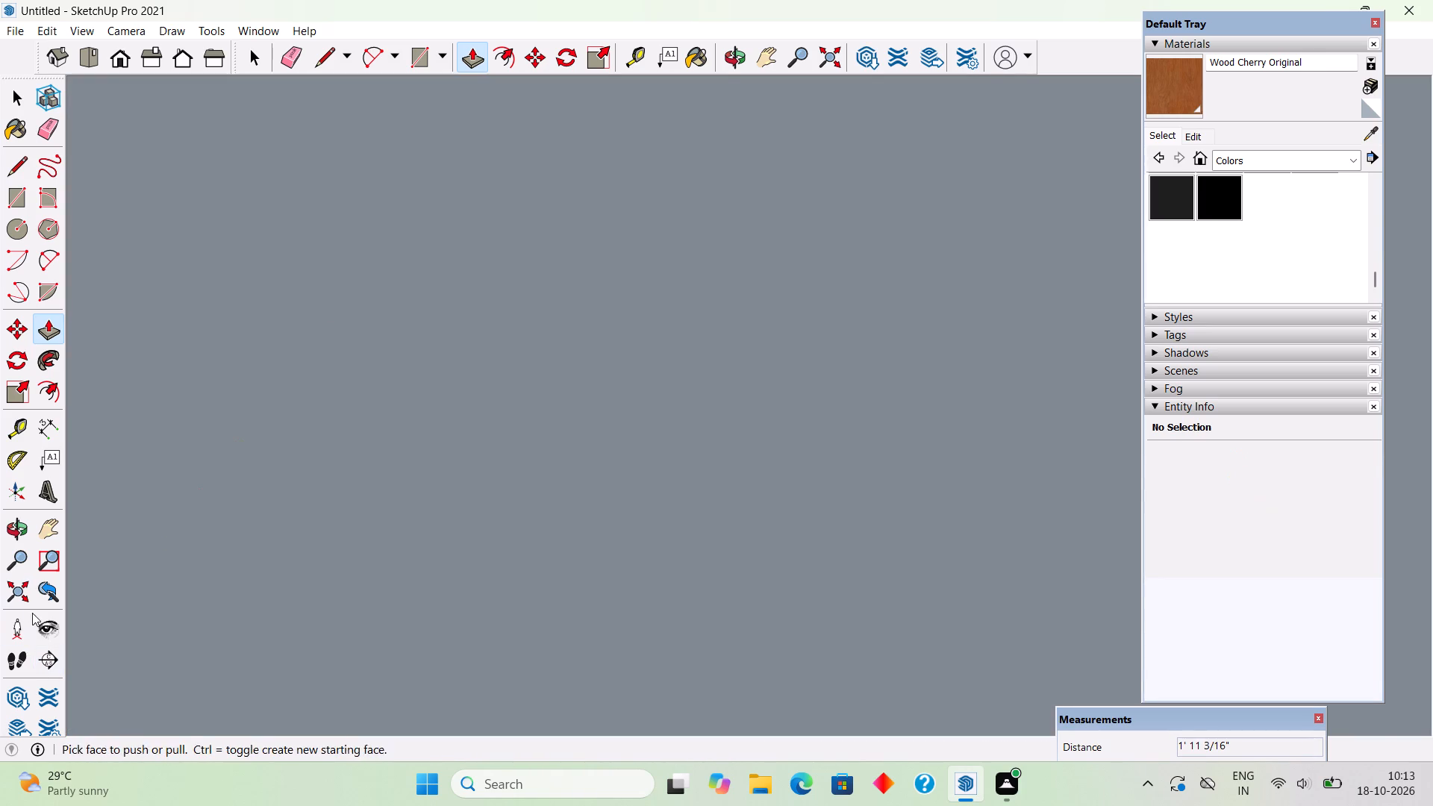
left_click(25, 606)
scroll(409, 525, "down", 2)
scroll(824, 286, "up", 4)
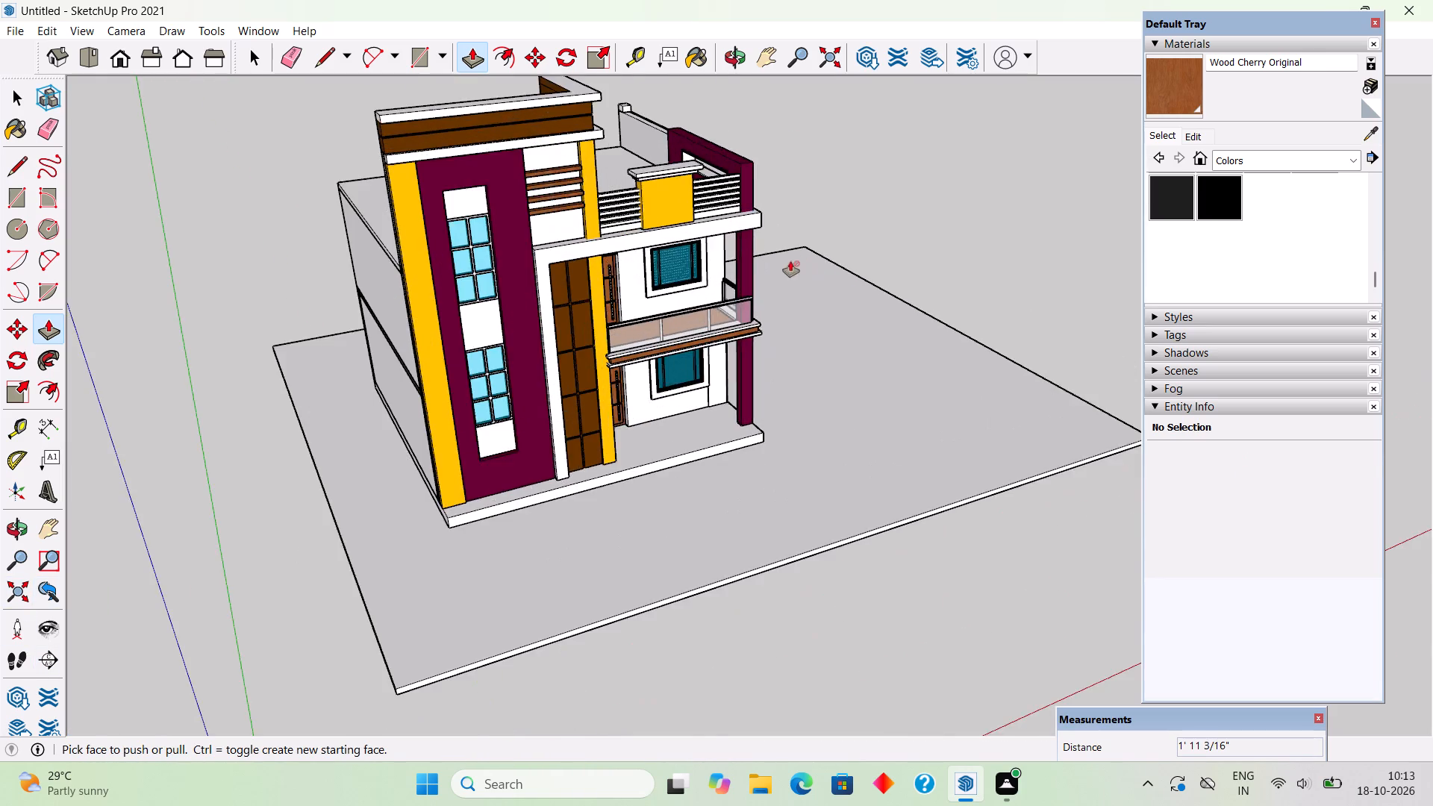
scroll(790, 261, "up", 2)
middle_click_drag(731, 219, 646, 113)
middle_click_drag(687, 346, 581, 273)
middle_click_drag(705, 414, 351, 419)
key("space")
scroll(713, 455, "up", 9)
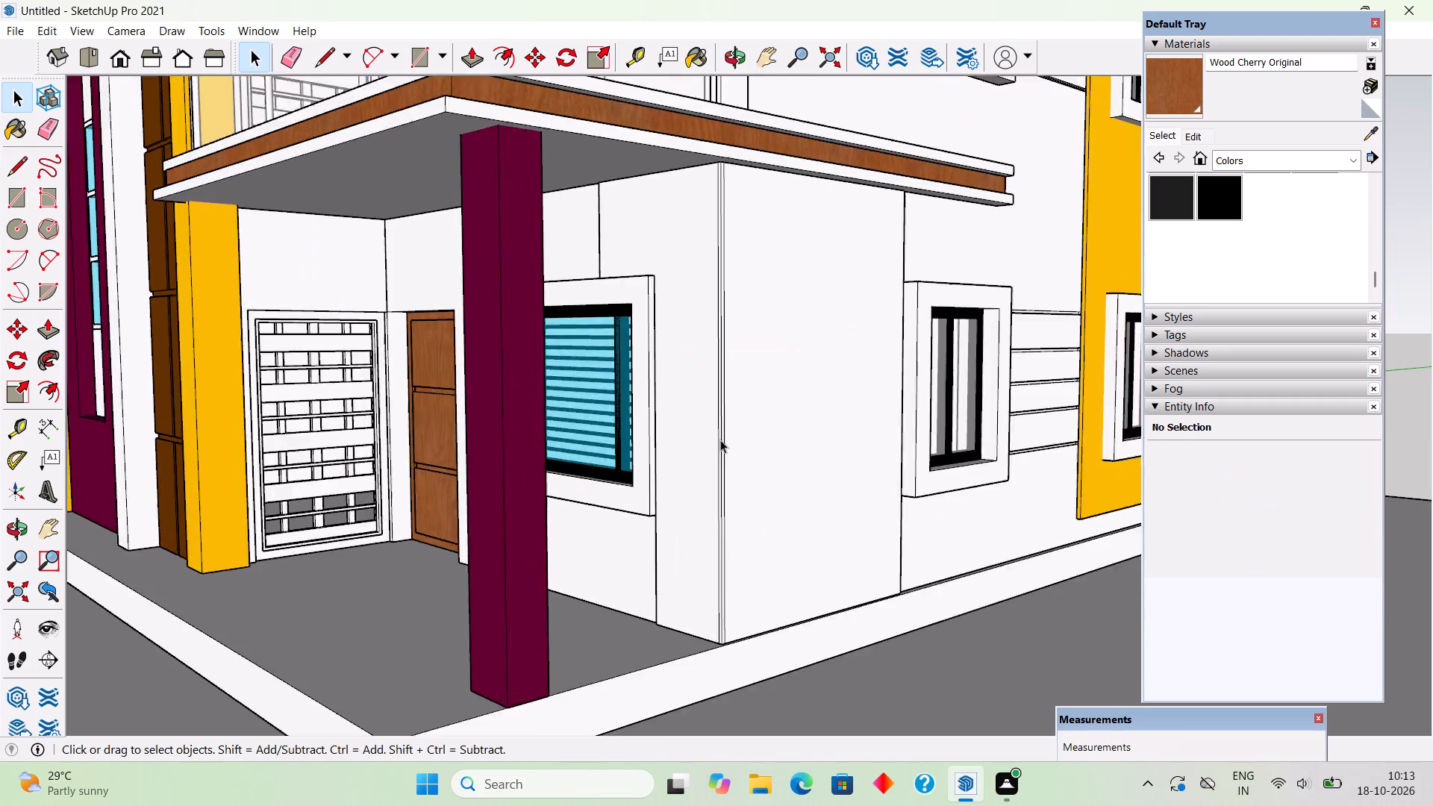
scroll(720, 440, "up", 12)
left_click(726, 439)
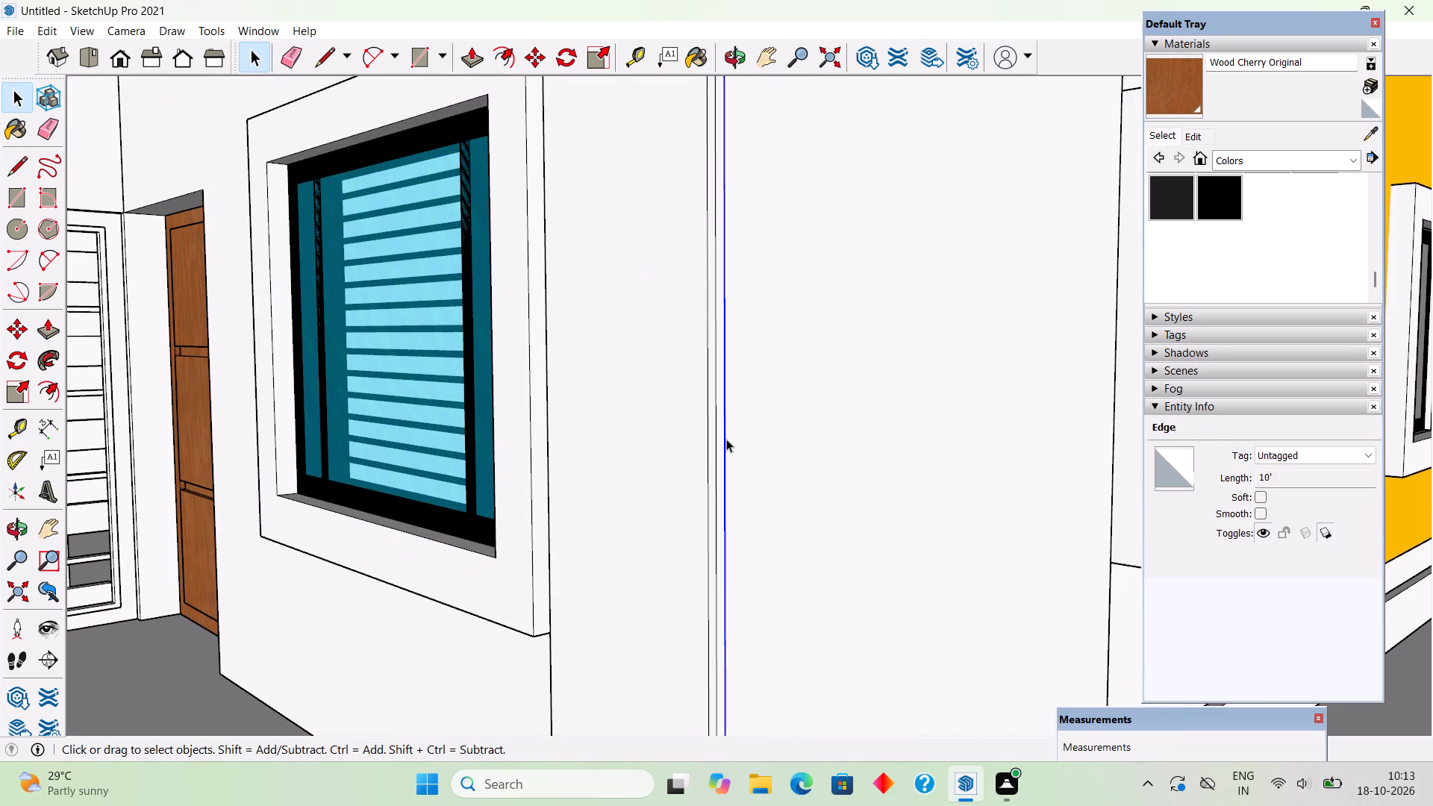
key("Delete")
left_click(710, 460)
key("Delete")
Select all connected geometry of the wrap-around corner panel and make it a group.
triple_click(741, 463)
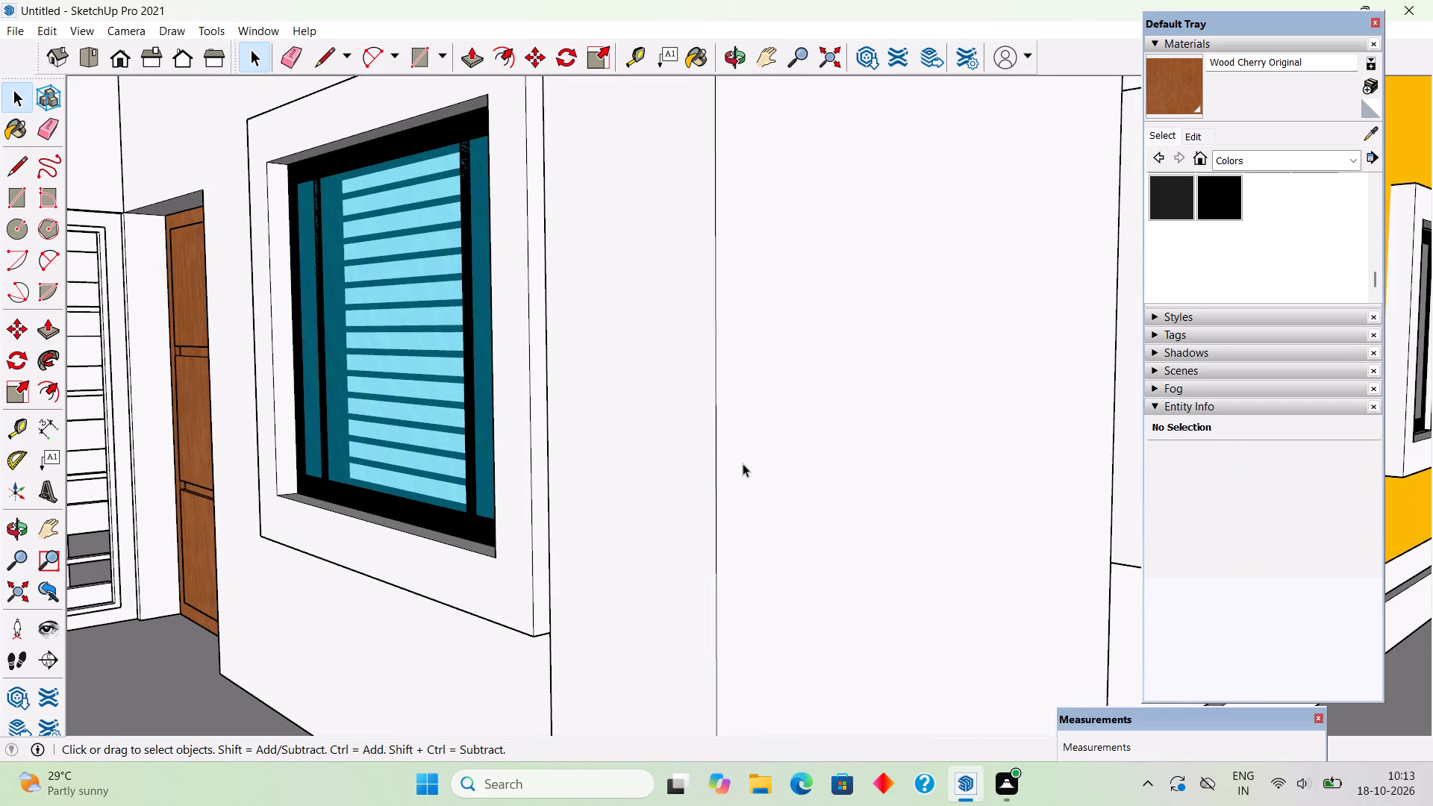
double_click(743, 467)
right_click(743, 467)
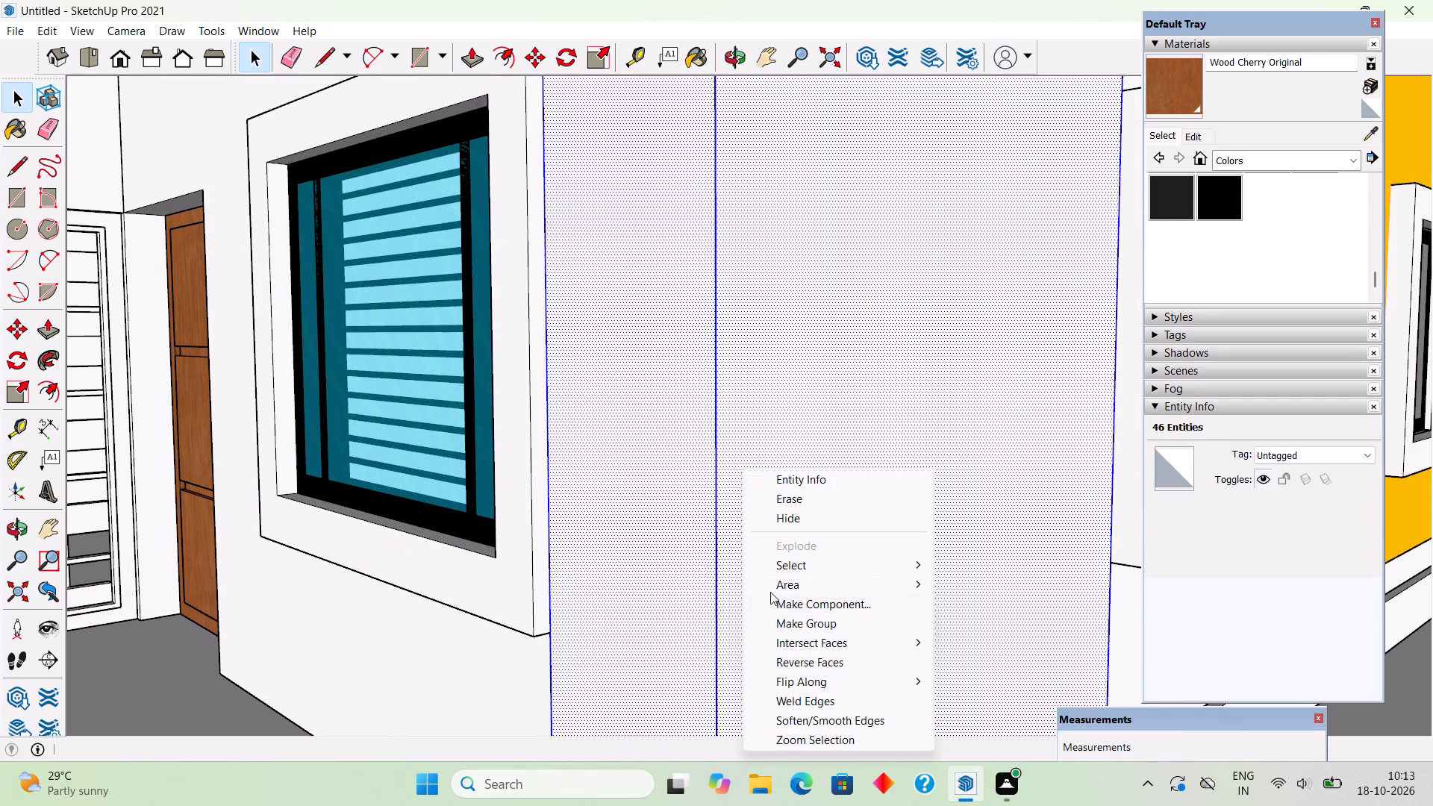
left_click(781, 625)
scroll(781, 625, "down", 13)
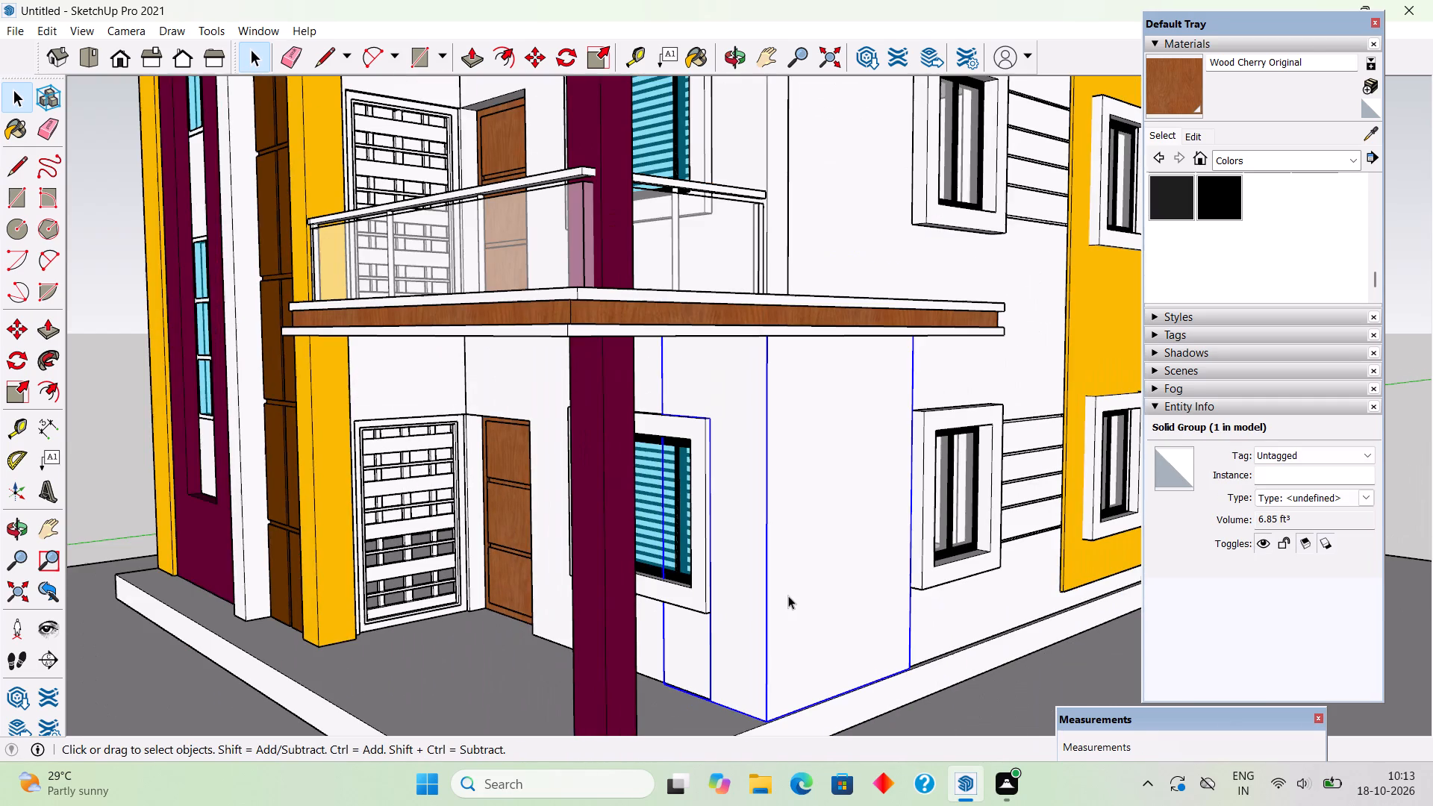
Apply the Field Rectangle Tile material from the Tile collection to the ground-floor corner wall panel group.
left_click(1223, 160)
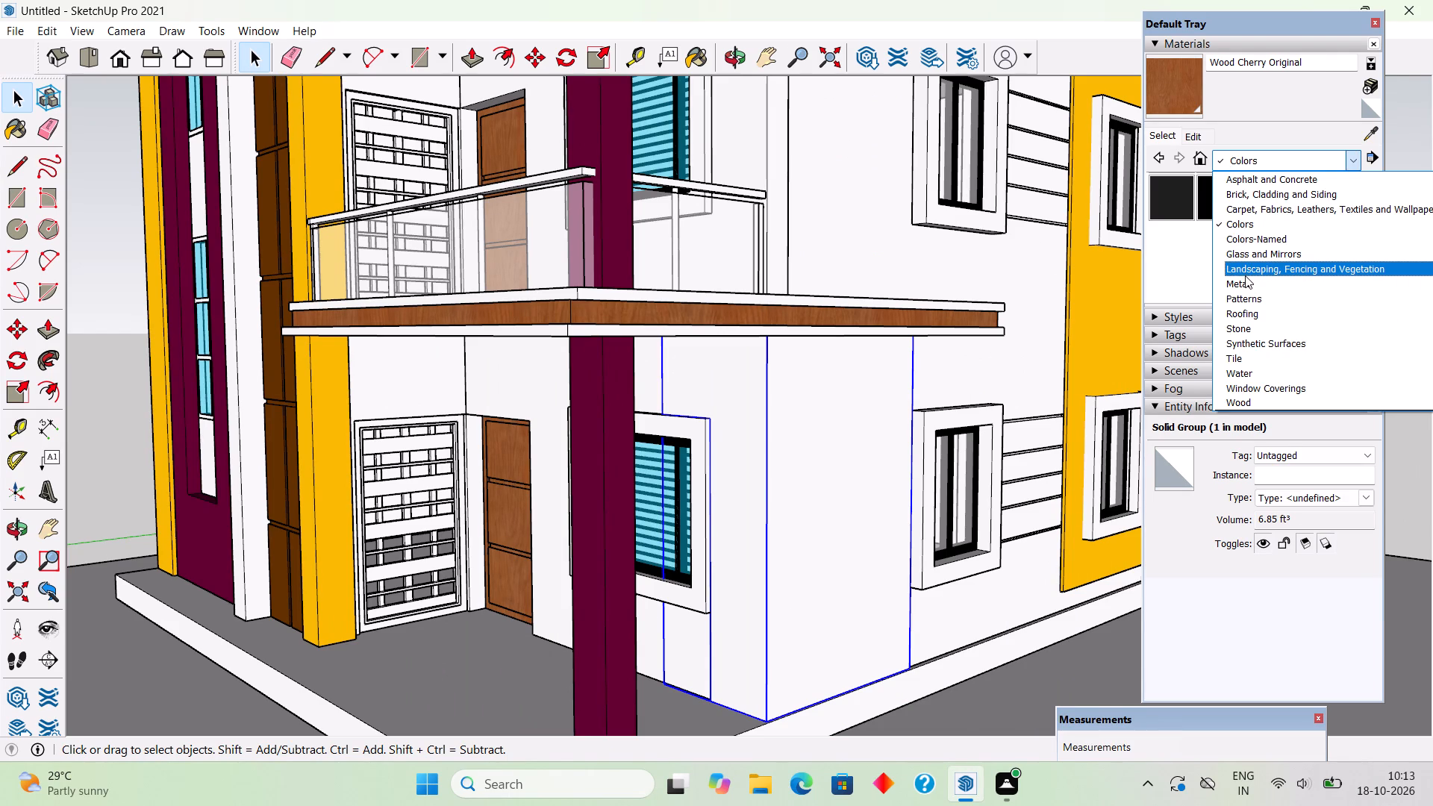
left_click(1251, 359)
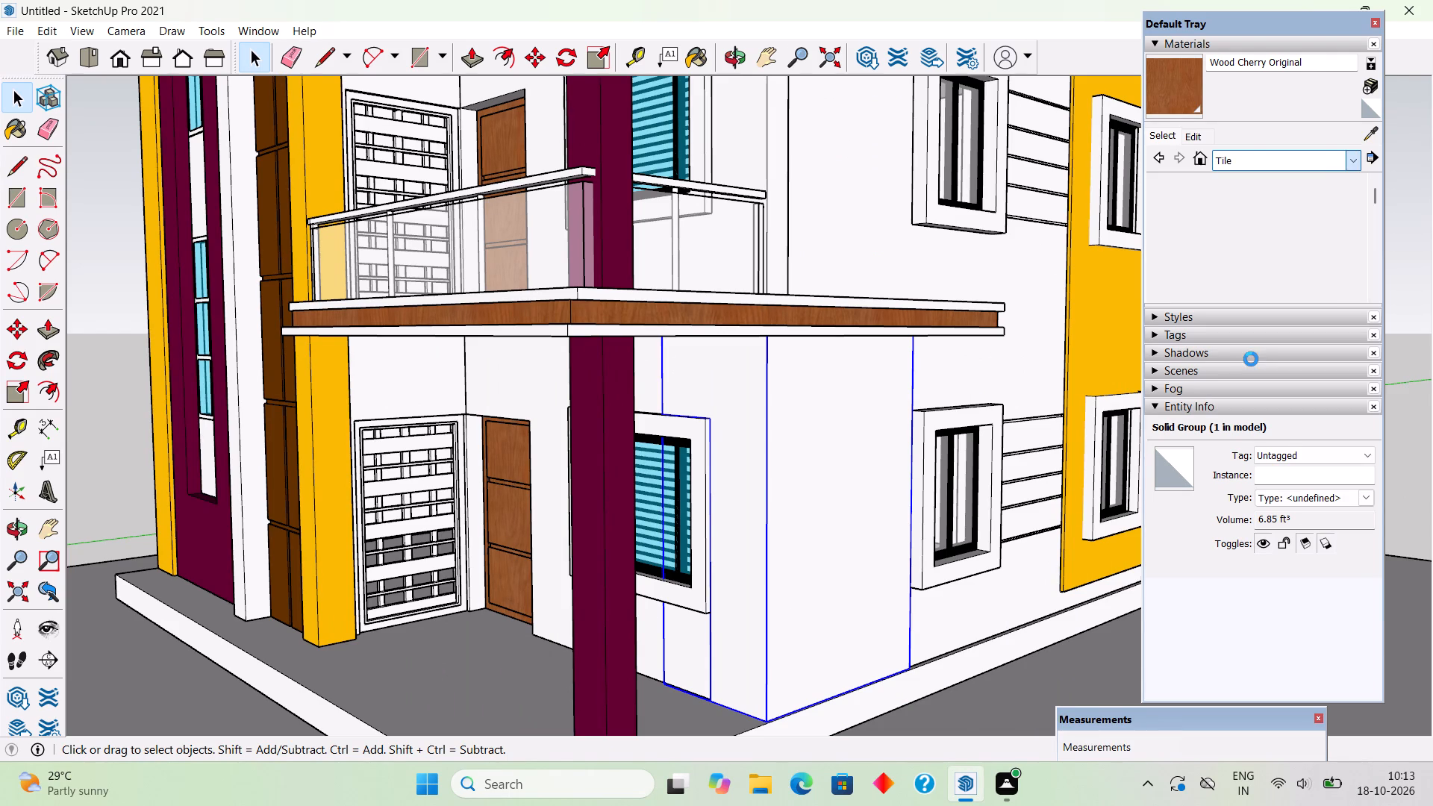
left_click(1220, 249)
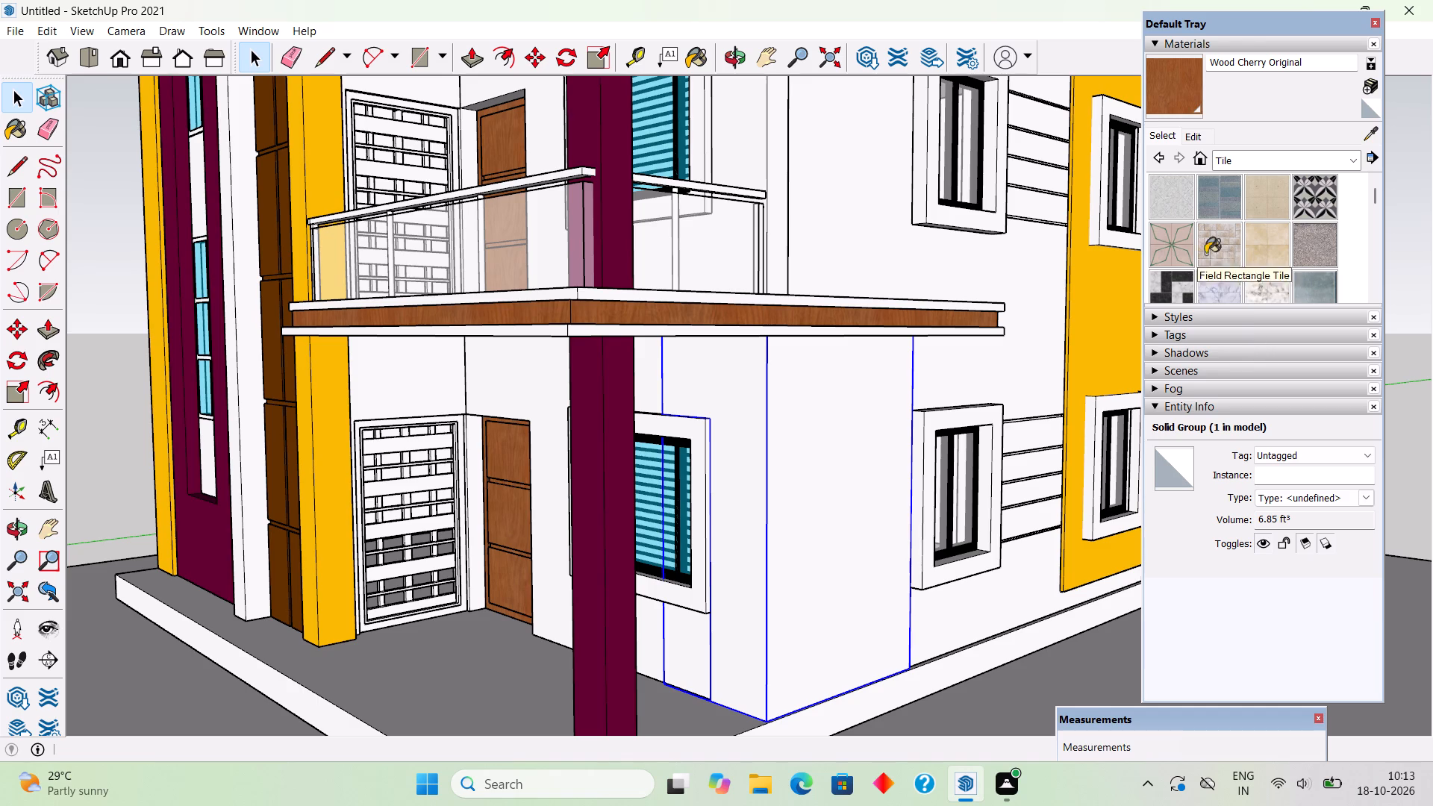
left_click(843, 445)
key("space")
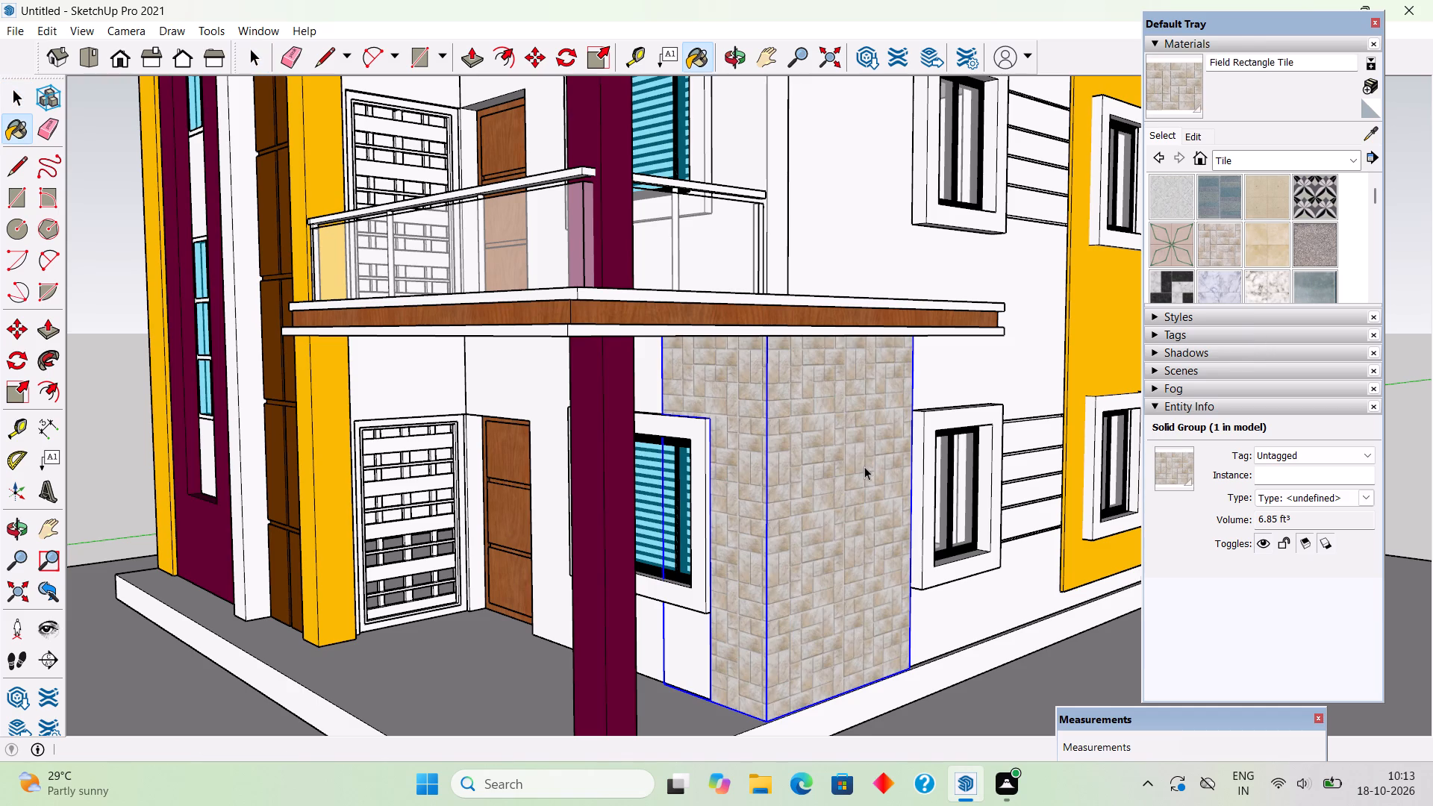
scroll(864, 466, "down", 8)
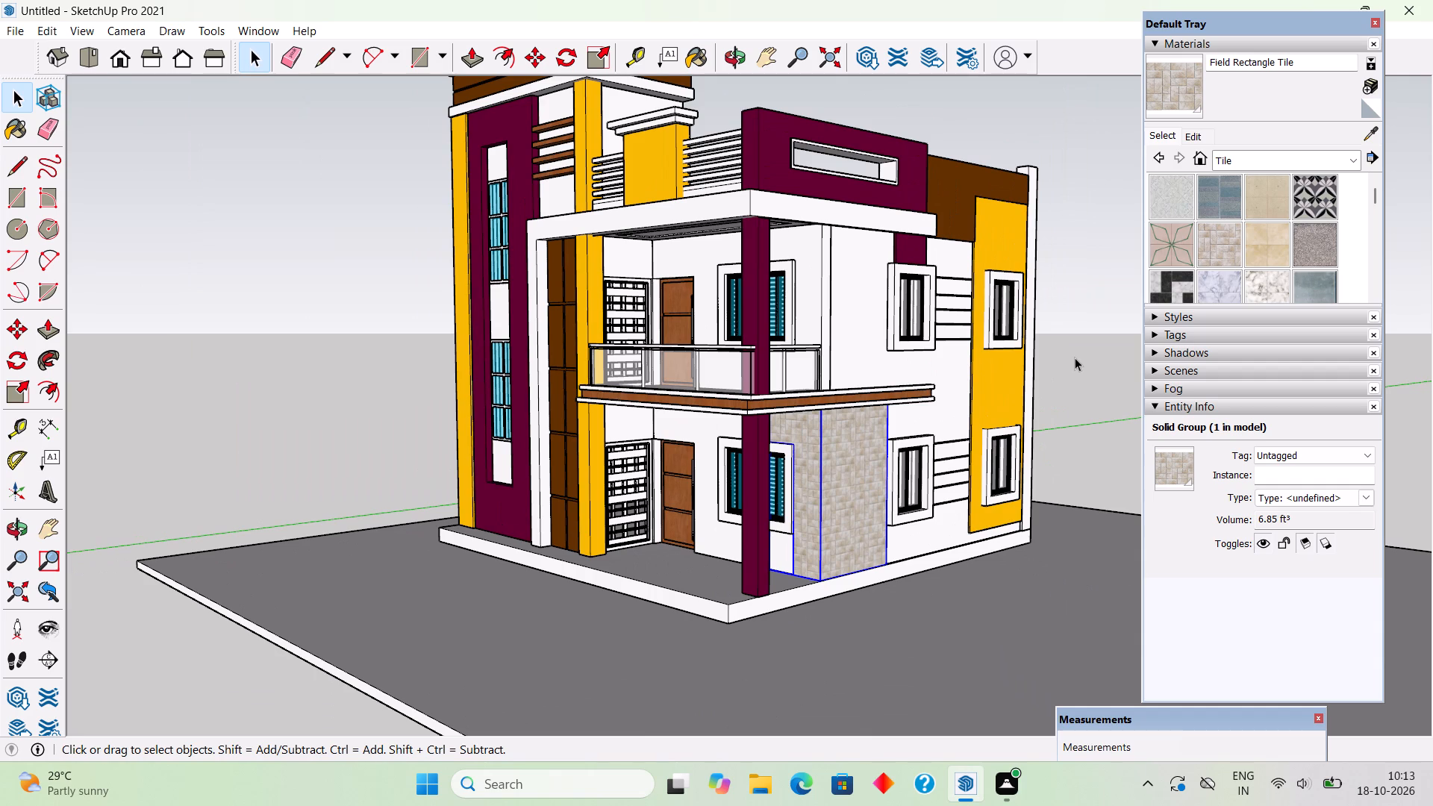
key("space")
Inside the corner panel group, draw a 1" line across the panel's edge at the blue-glazed window surround's lower outer corner.
middle_click_drag(700, 566, 1217, 565)
scroll(948, 548, "up", 7)
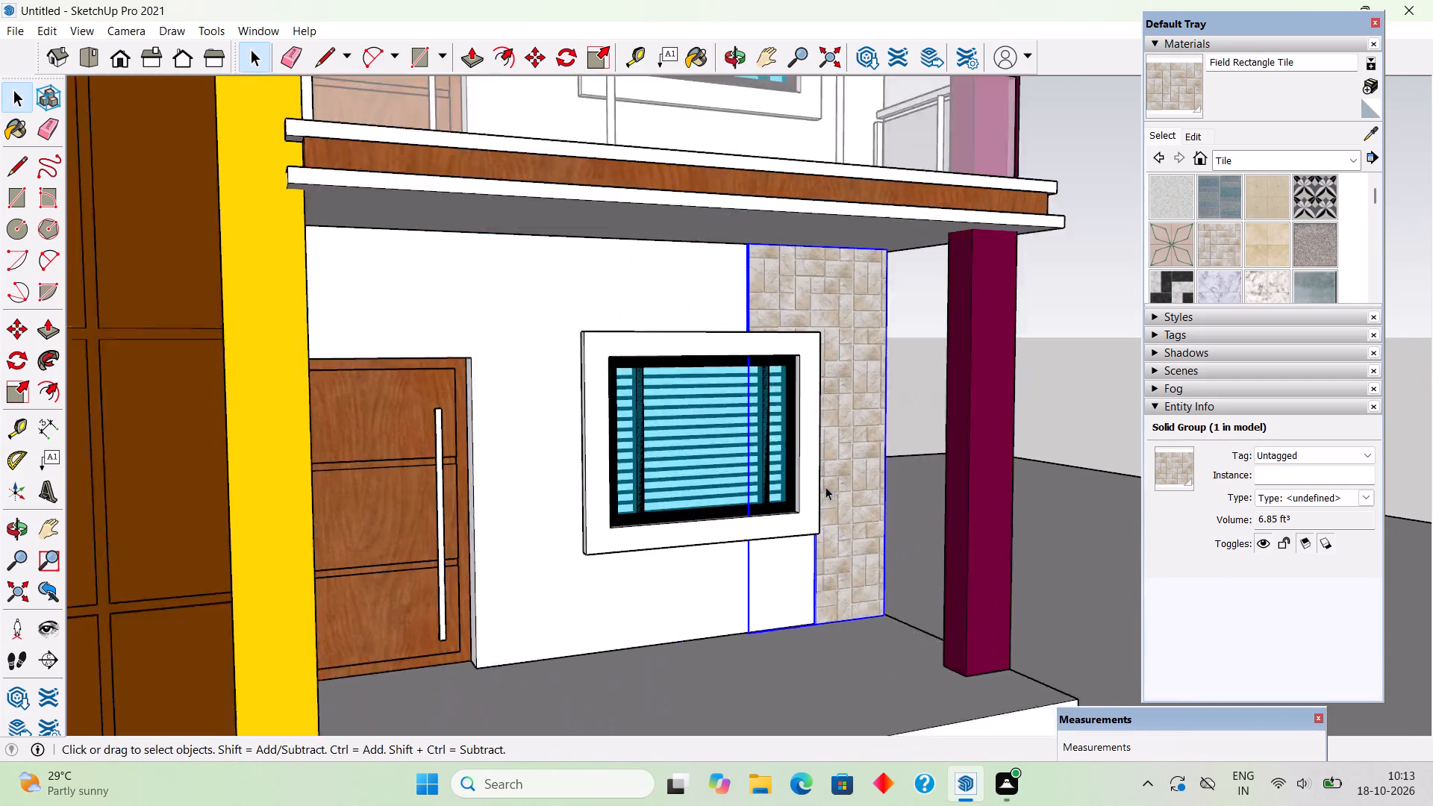
scroll(825, 487, "up", 5)
triple_click(837, 589)
scroll(831, 587, "up", 4)
middle_click_drag(804, 560, 800, 554)
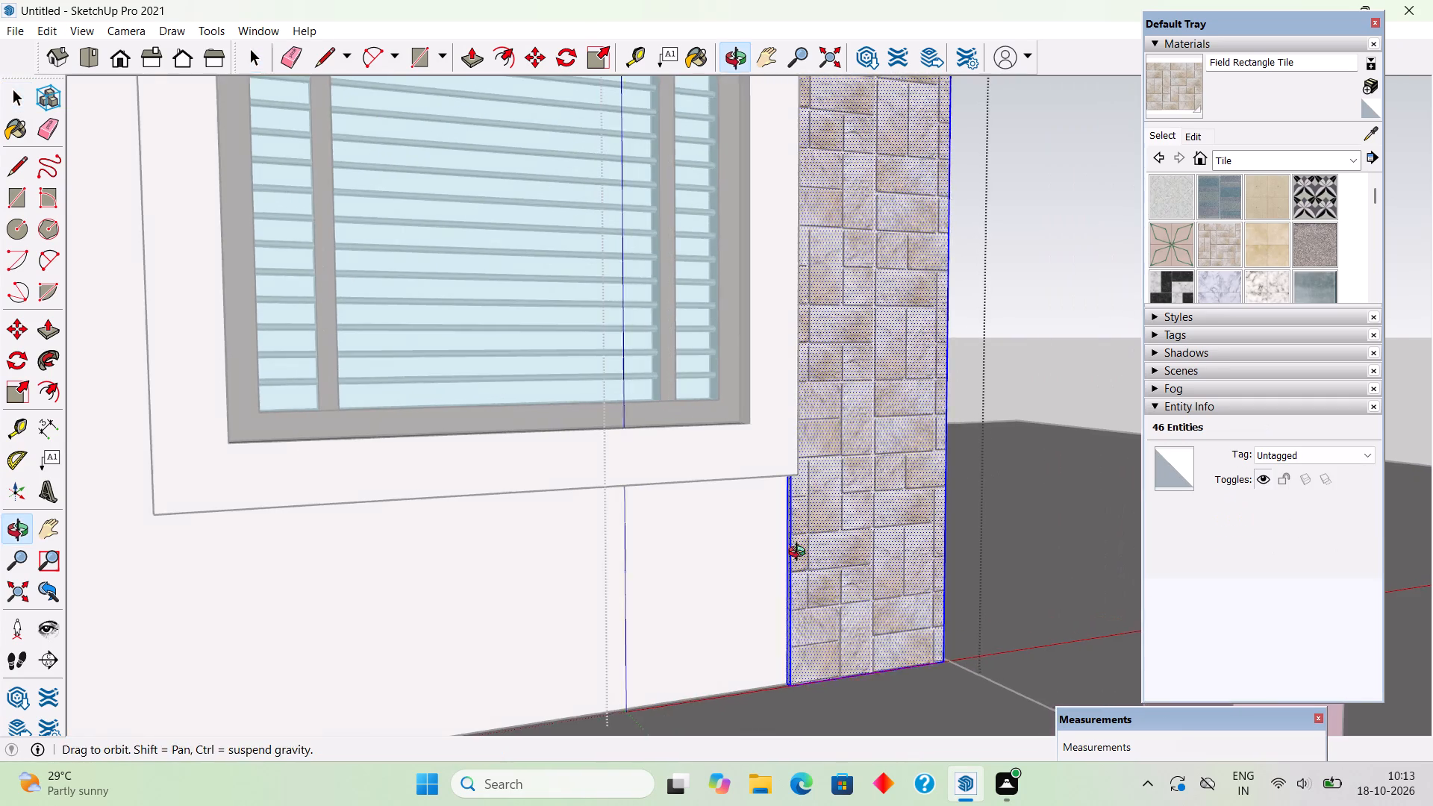
middle_click_drag(800, 554, 869, 396)
middle_click_drag(868, 404, 861, 672)
scroll(878, 497, "down", 8)
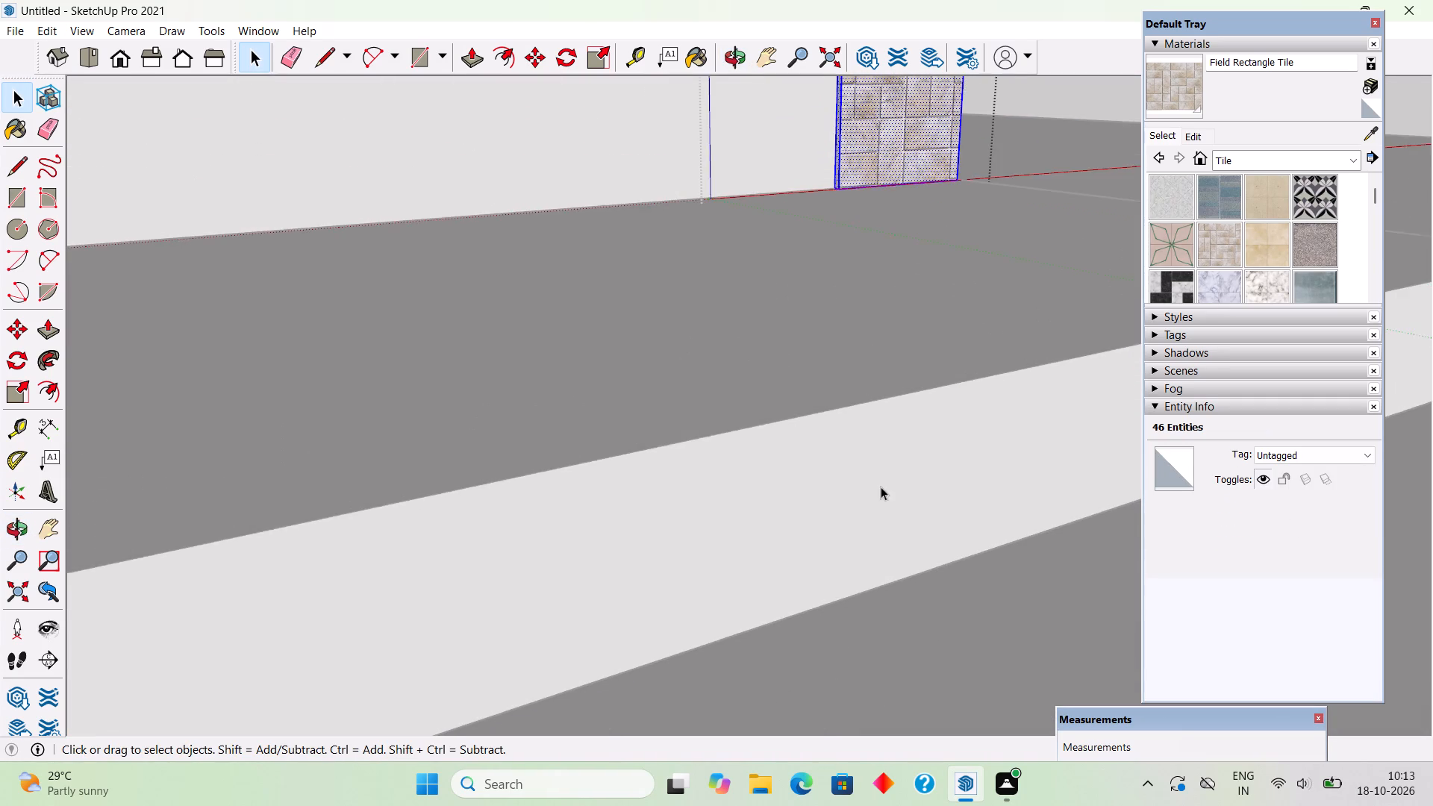
scroll(881, 487, "down", 7)
scroll(890, 13, "up", 4)
scroll(861, 74, "up", 9)
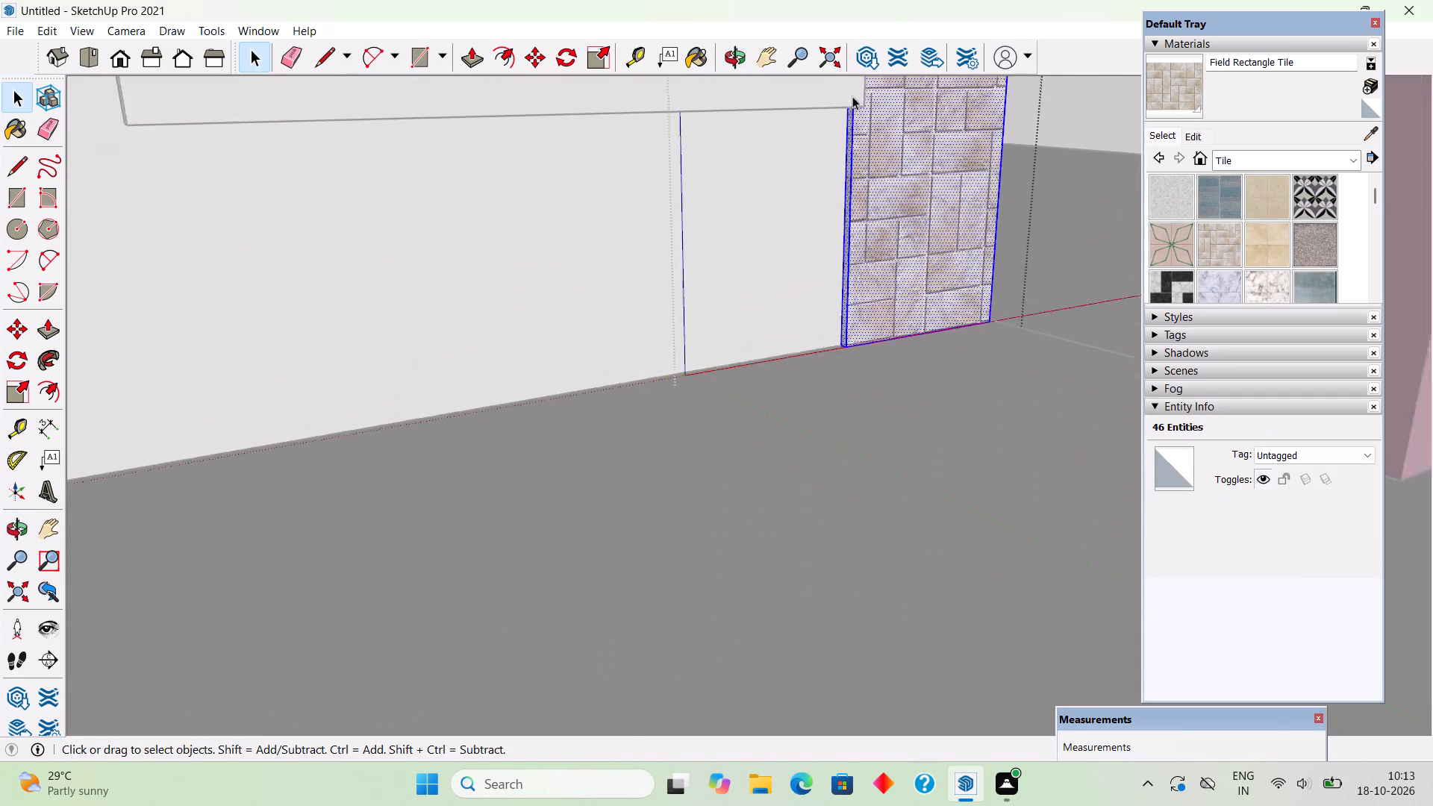
scroll(852, 96, "up", 13)
middle_click_drag(834, 166, 851, 255)
scroll(851, 255, "down", 7)
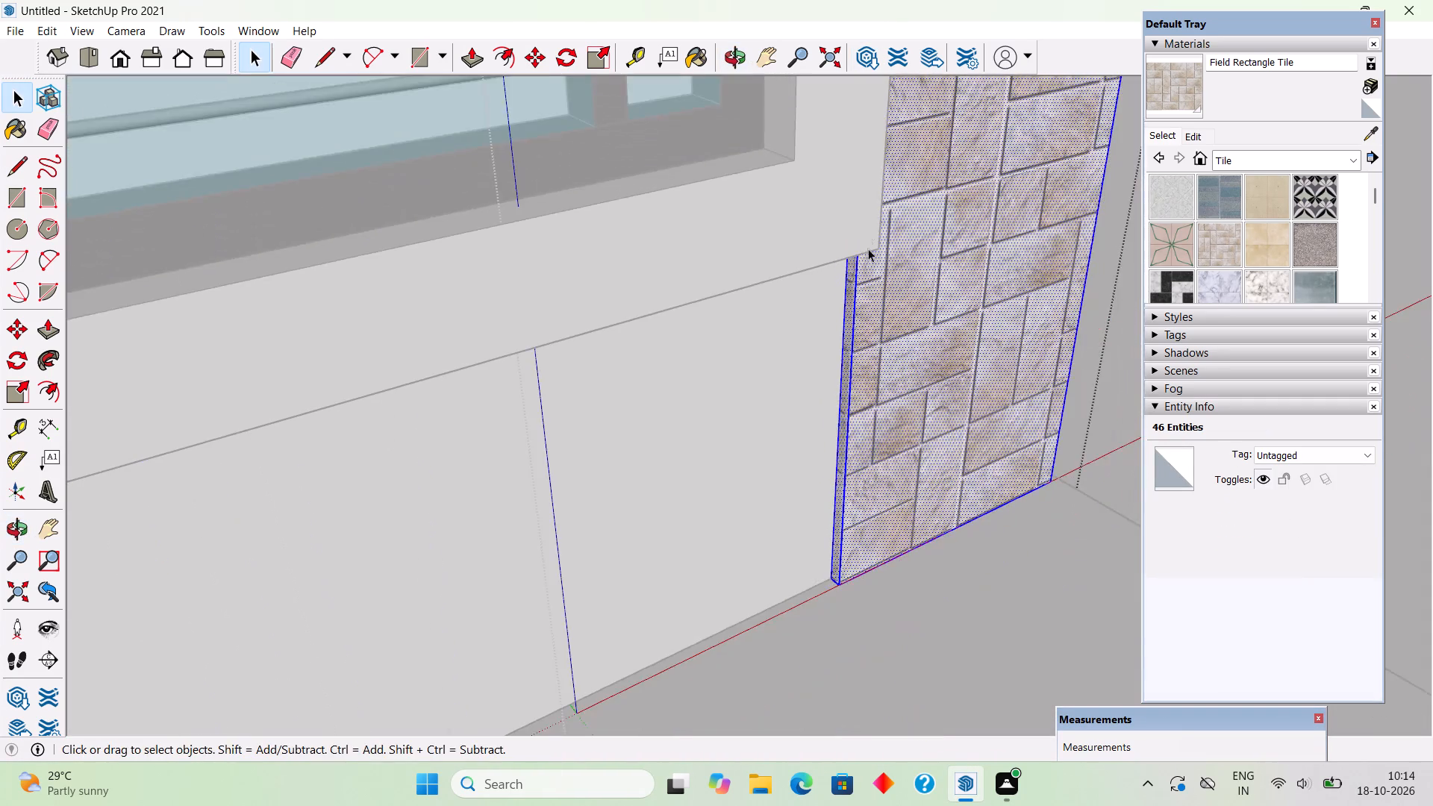
middle_click_drag(863, 210, 840, 58)
scroll(848, 219, "up", 16)
middle_click_drag(805, 195, 806, 149)
scroll(825, 201, "up", 4)
key("l")
left_click(774, 228)
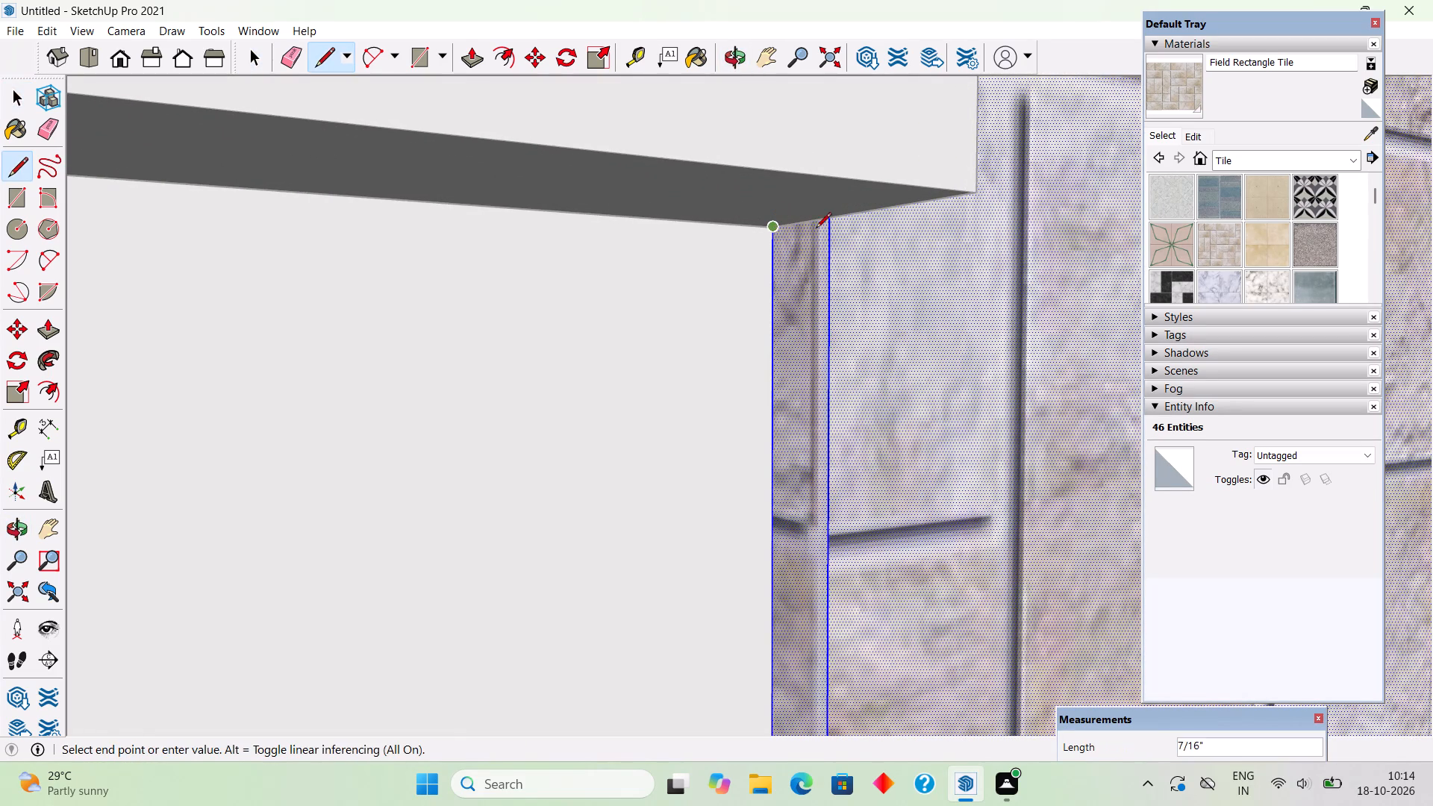
left_click(831, 224)
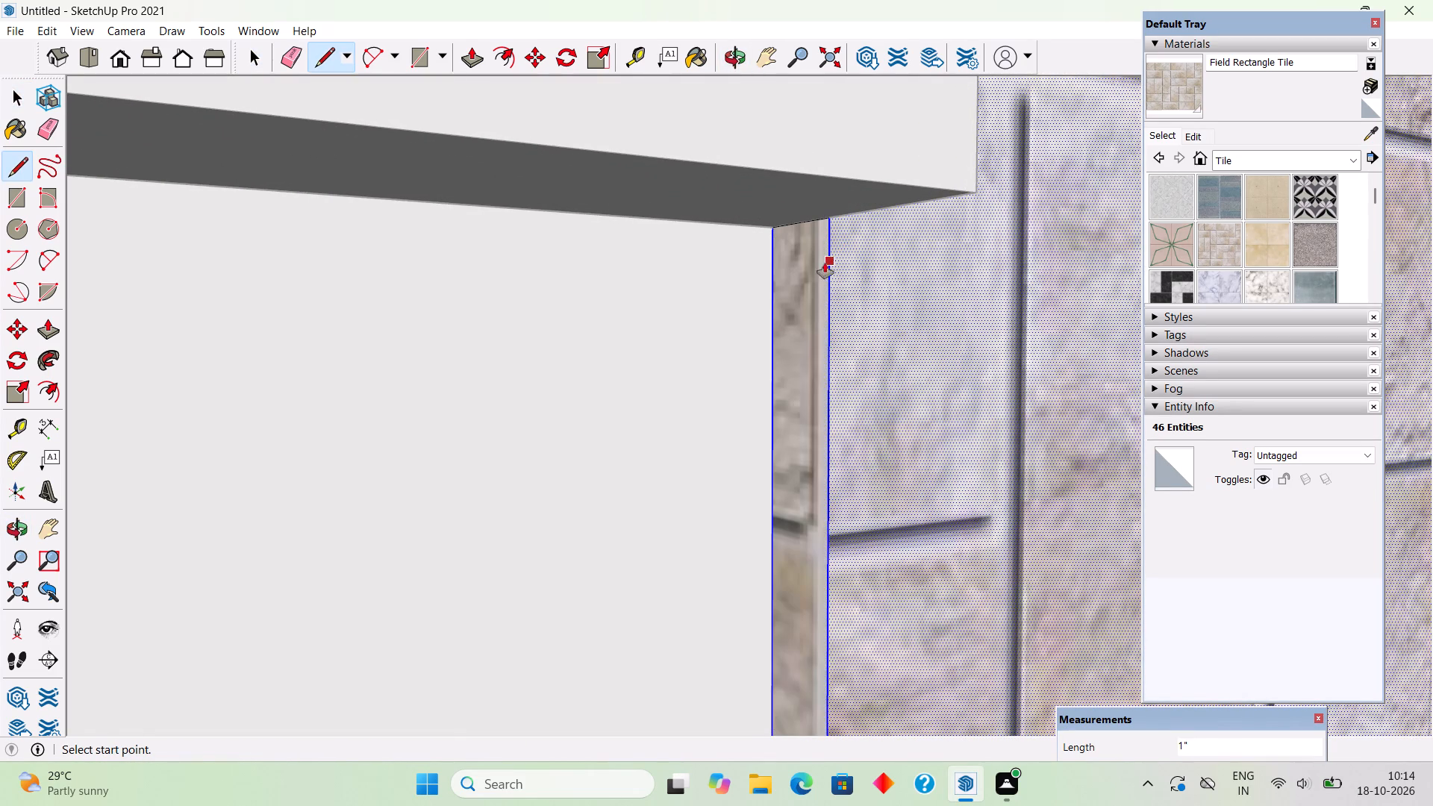
Extrude the panel edge's lower segment about 2' across the wall beneath the blue-glazed window surround, and leave the group.
key("p")
left_click(799, 281)
scroll(661, 310, "down", 11)
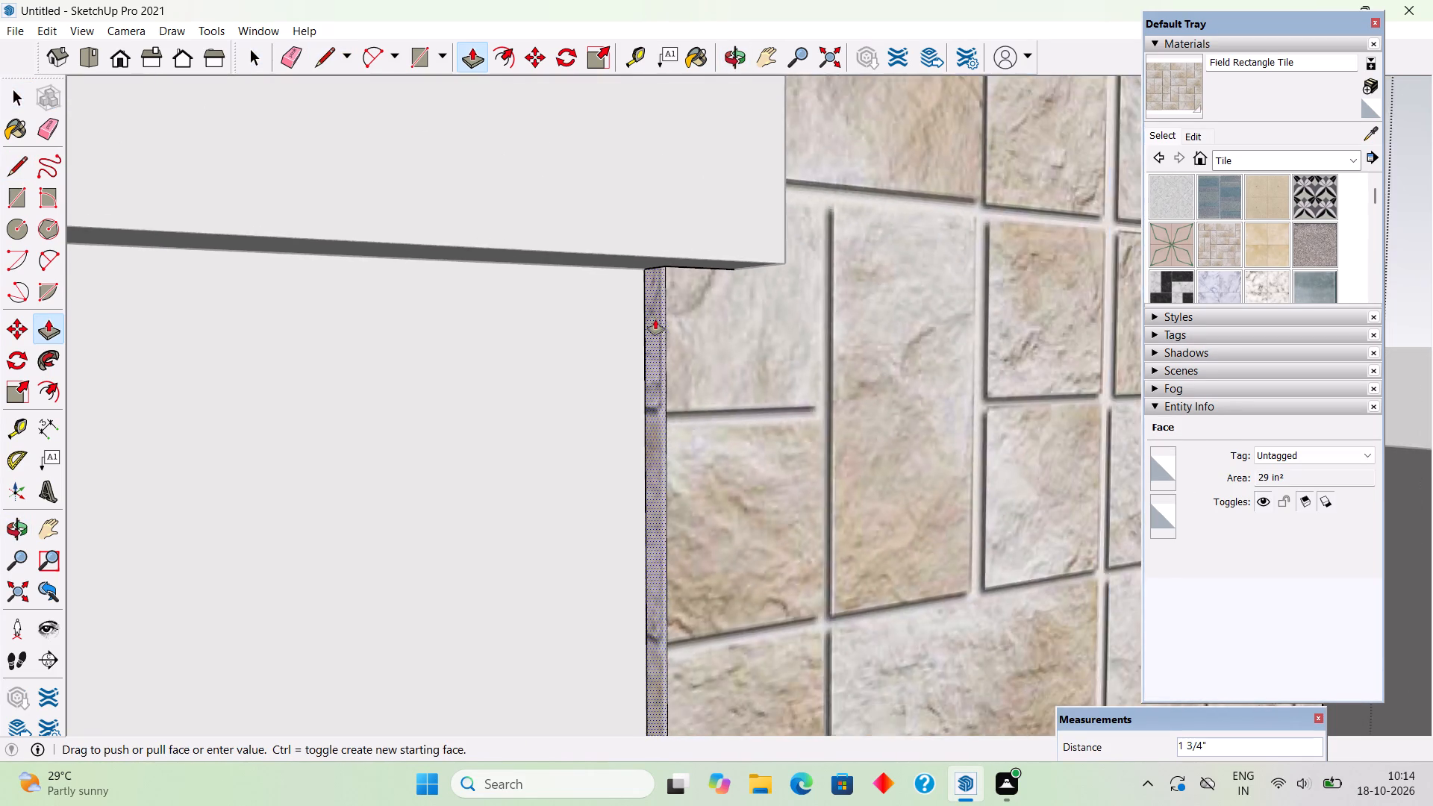
scroll(655, 319, "down", 20)
scroll(655, 319, "down", 8)
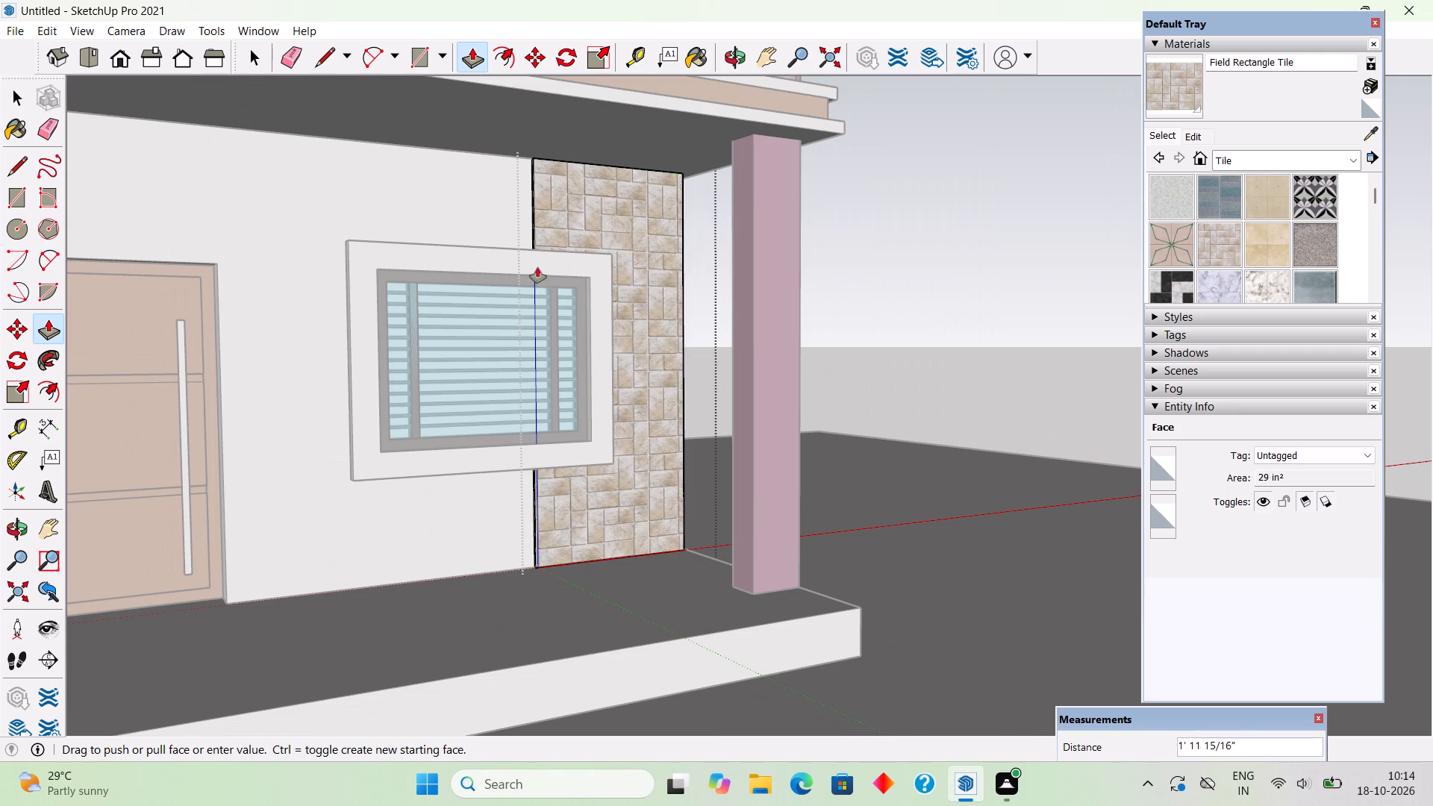
left_click(534, 219)
key("space")
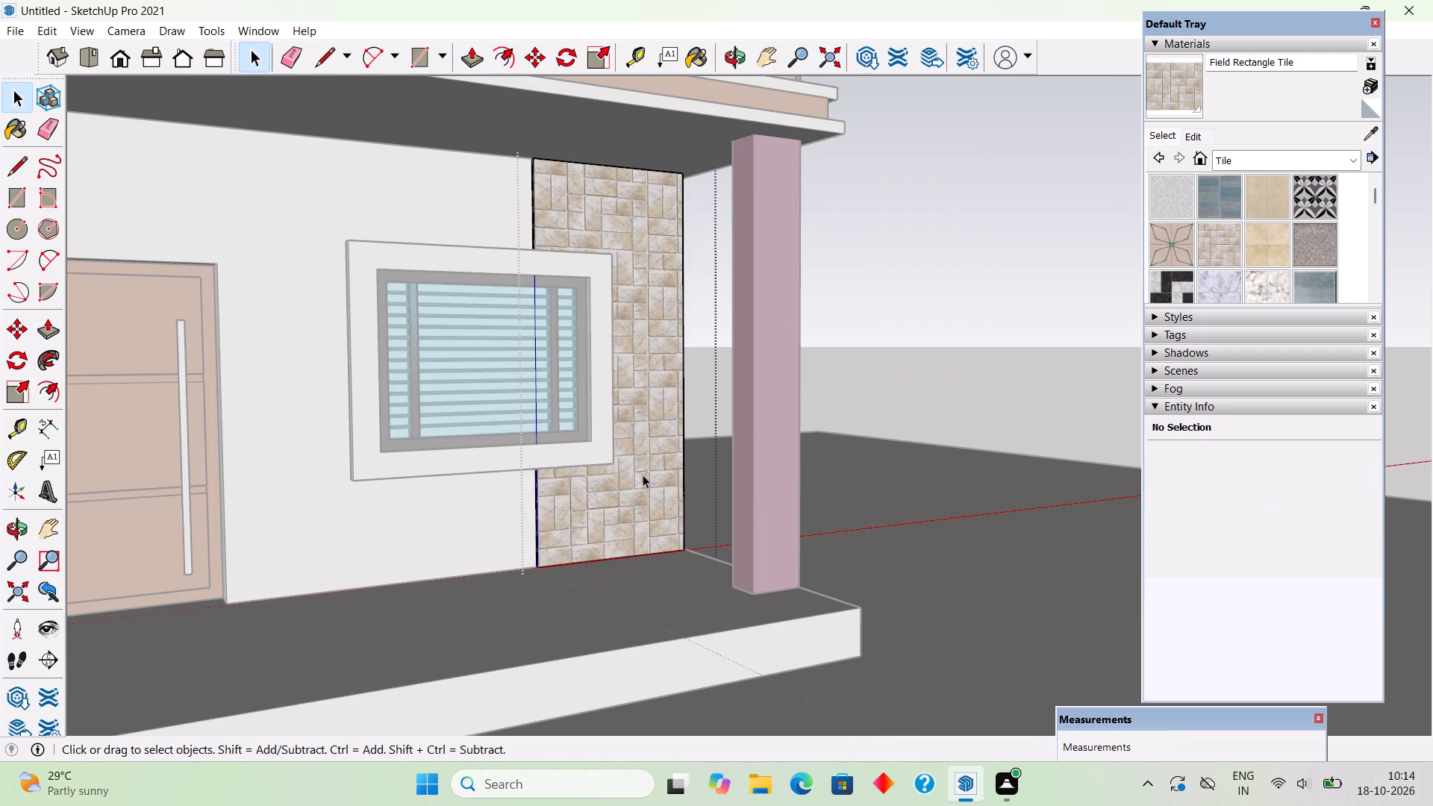
middle_click_drag(567, 481, 216, 516)
left_click(776, 628)
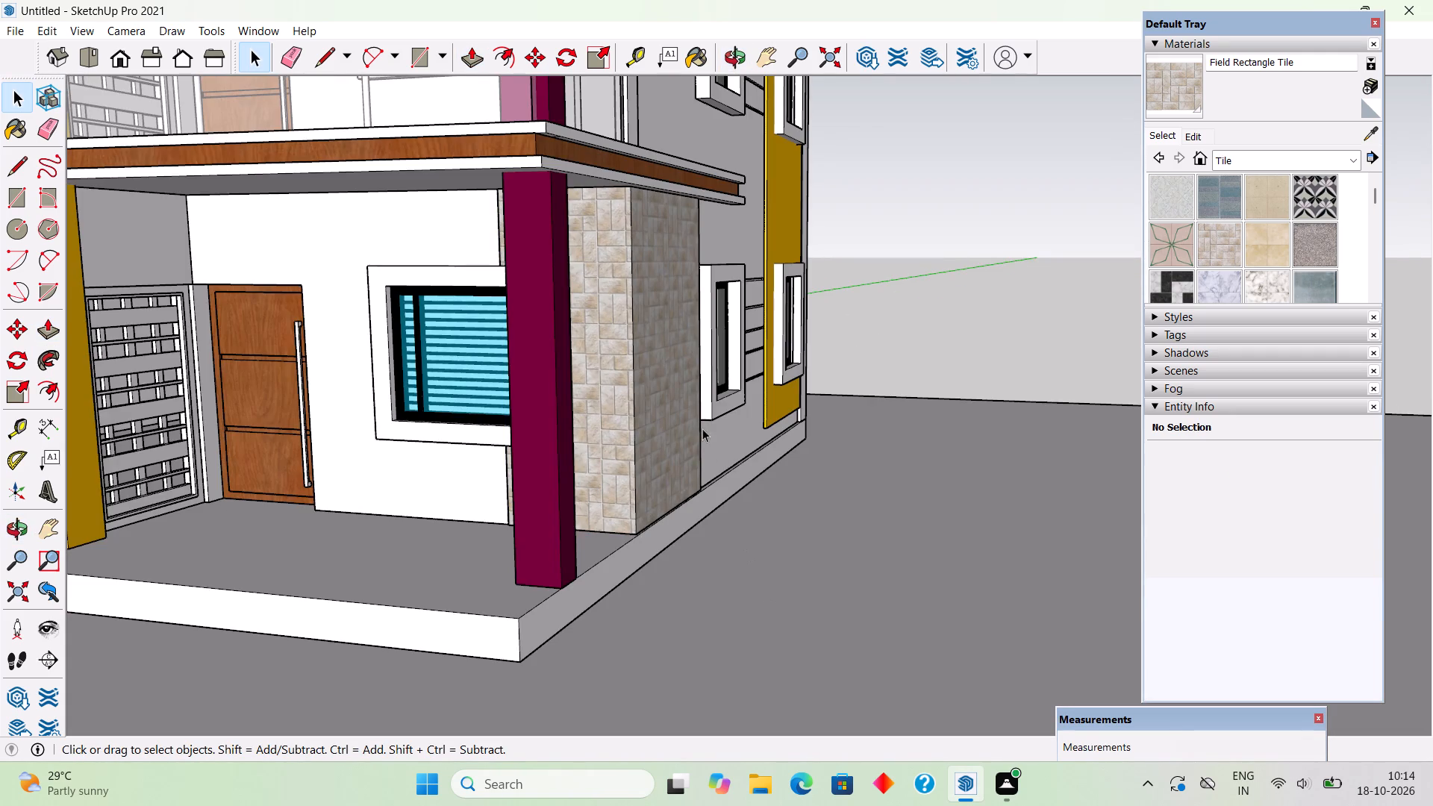
Copy the tiled corner panel group about 10' 9" straight up onto the first-floor corner above the balcony slab.
middle_click_drag(670, 443, 575, 533)
middle_click_drag(703, 446, 684, 446)
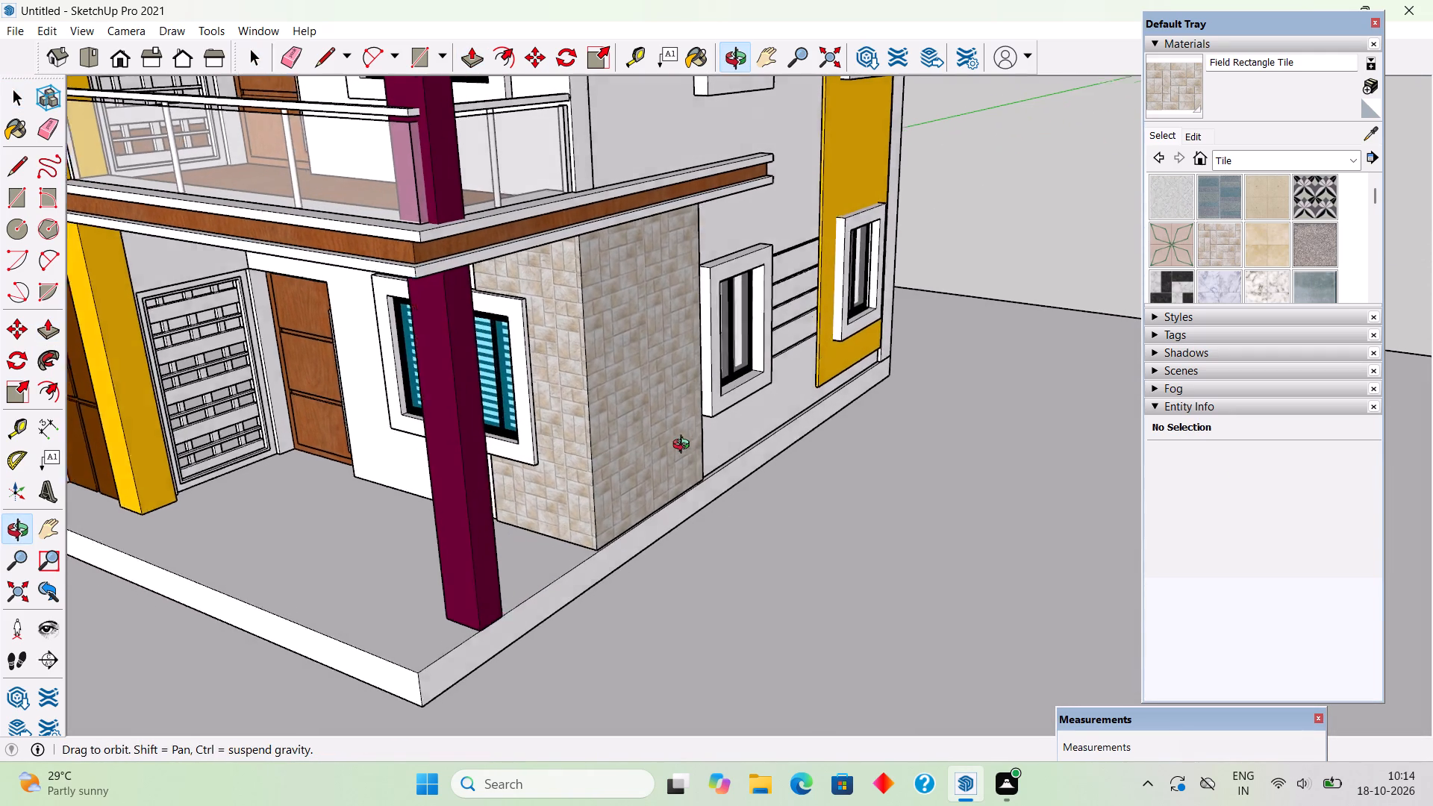
middle_click_drag(684, 446, 634, 451)
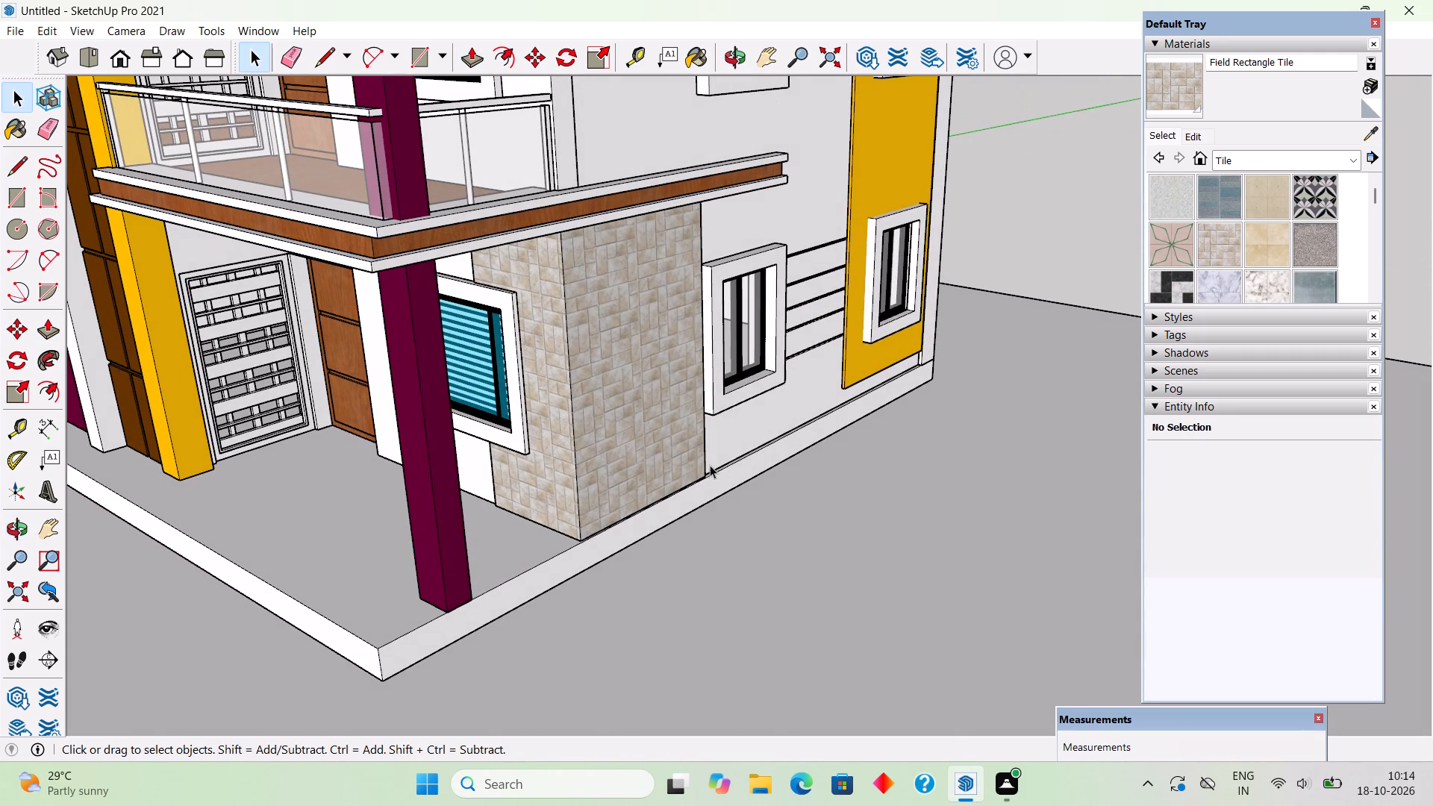
key("m")
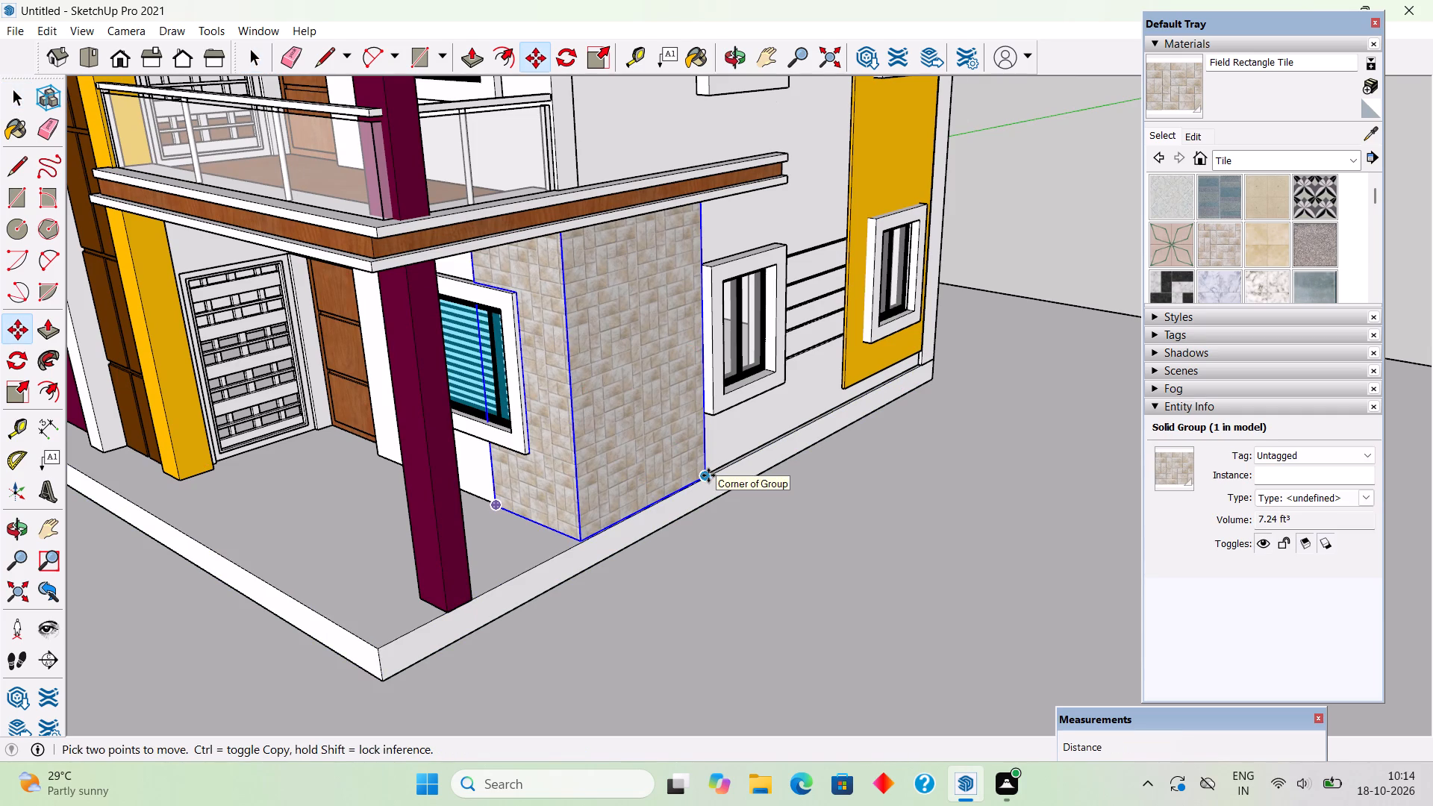
left_click(708, 475)
scroll(708, 396, "down", 6)
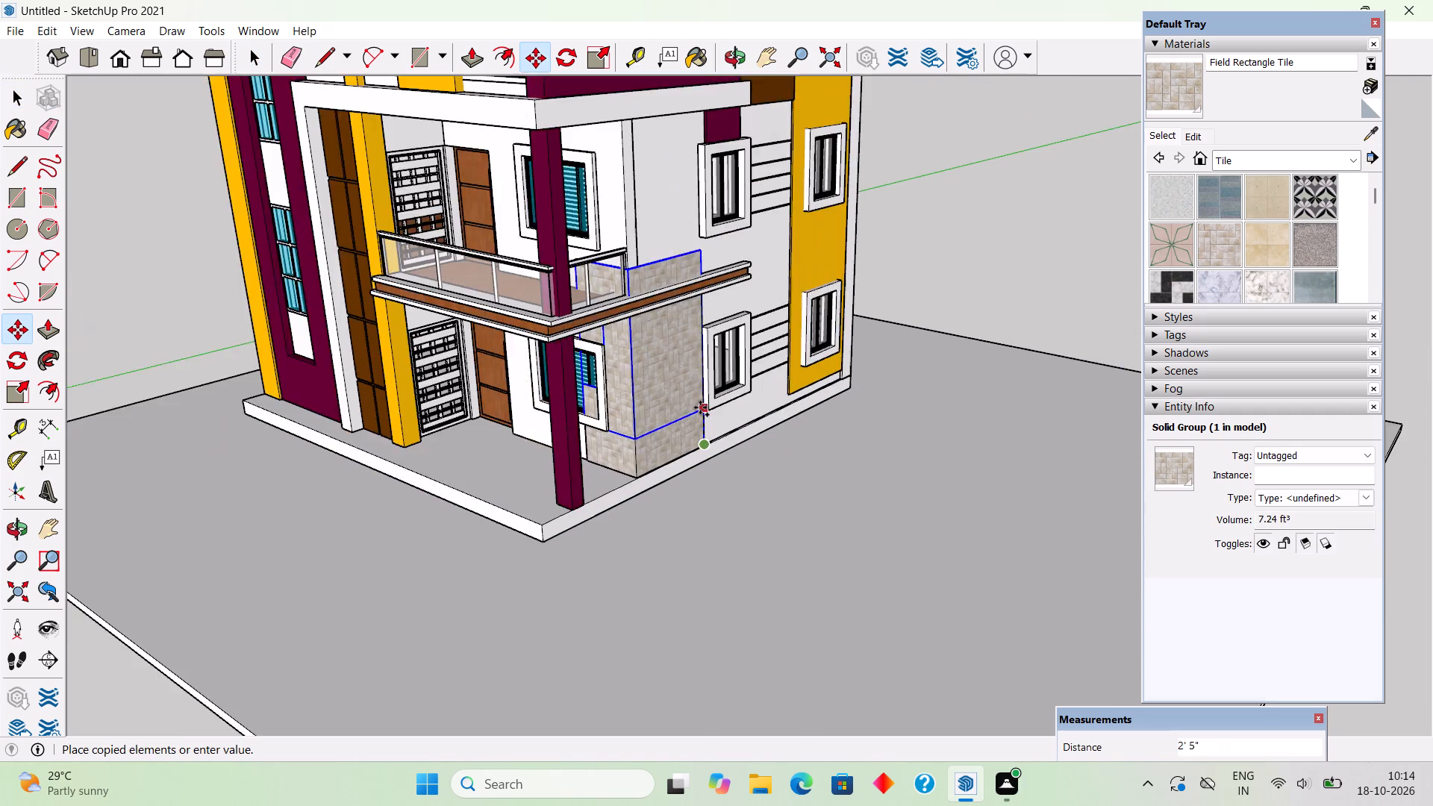
scroll(700, 407, "down", 6)
scroll(716, 309, "up", 8)
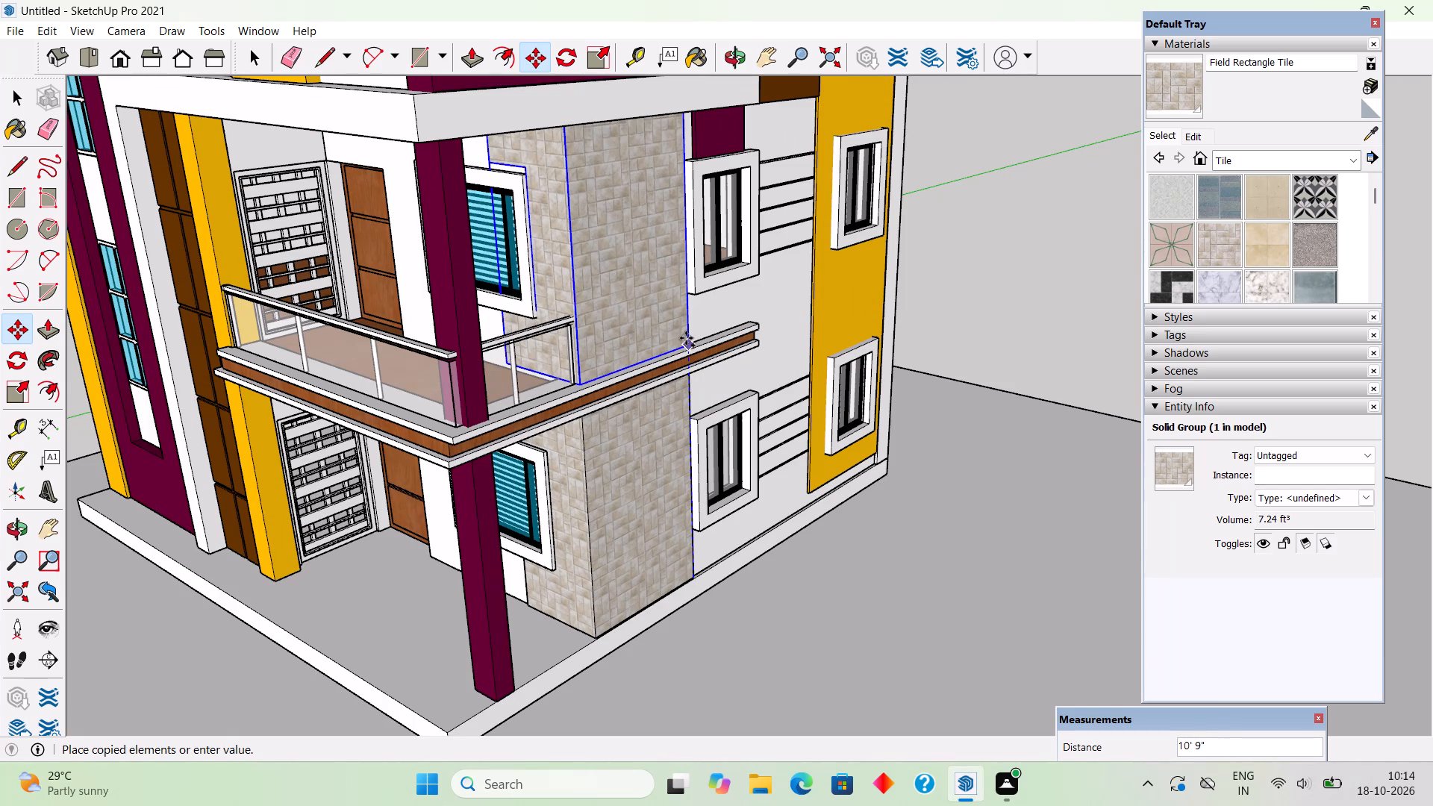
left_click(686, 338)
Inside the first-floor tiled corner panel group, extrude the bottom edge beneath the window 3" down to the balcony floor, and leave the group.
middle_click_drag(610, 396, 716, 389)
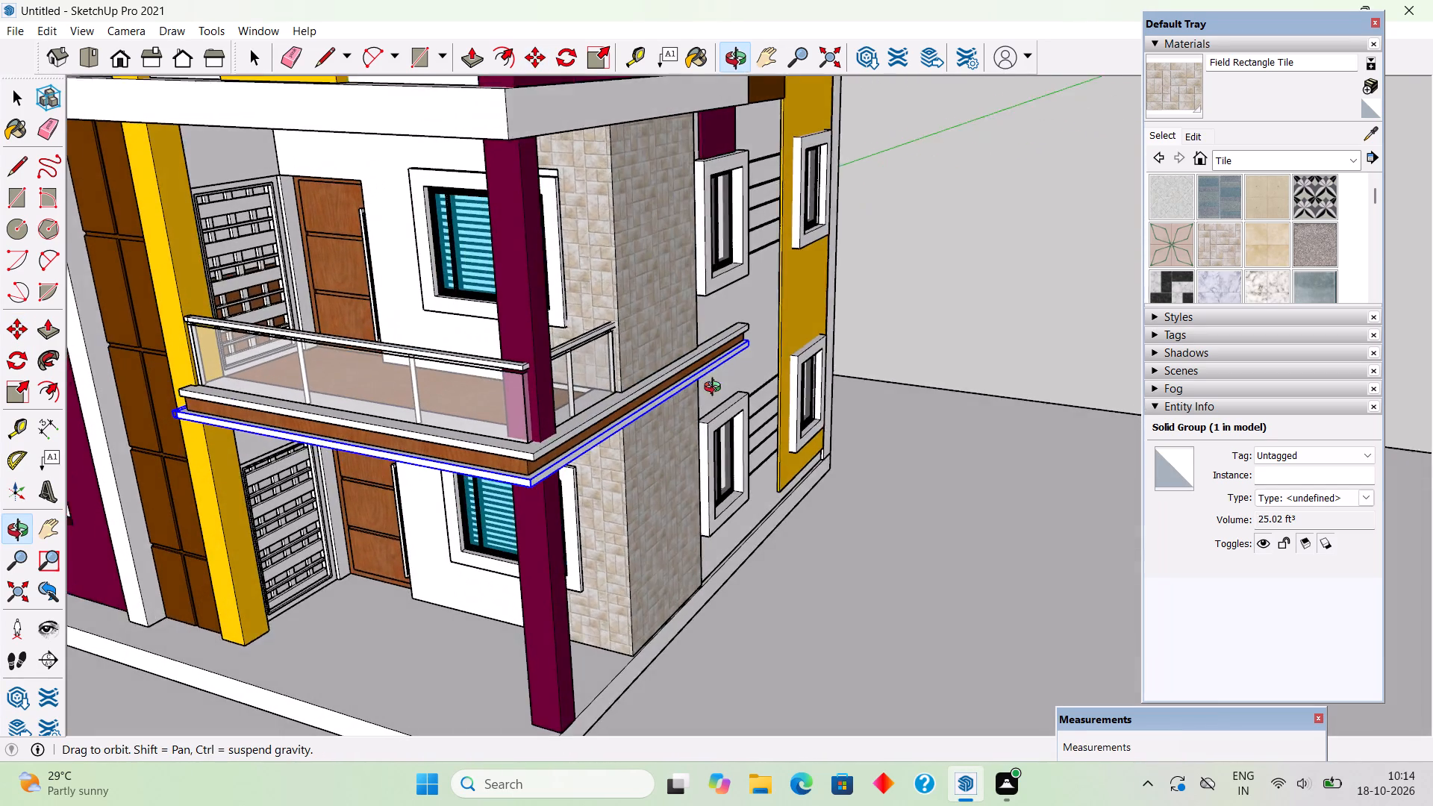
middle_click_drag(716, 389, 1000, 458)
scroll(662, 443, "up", 14)
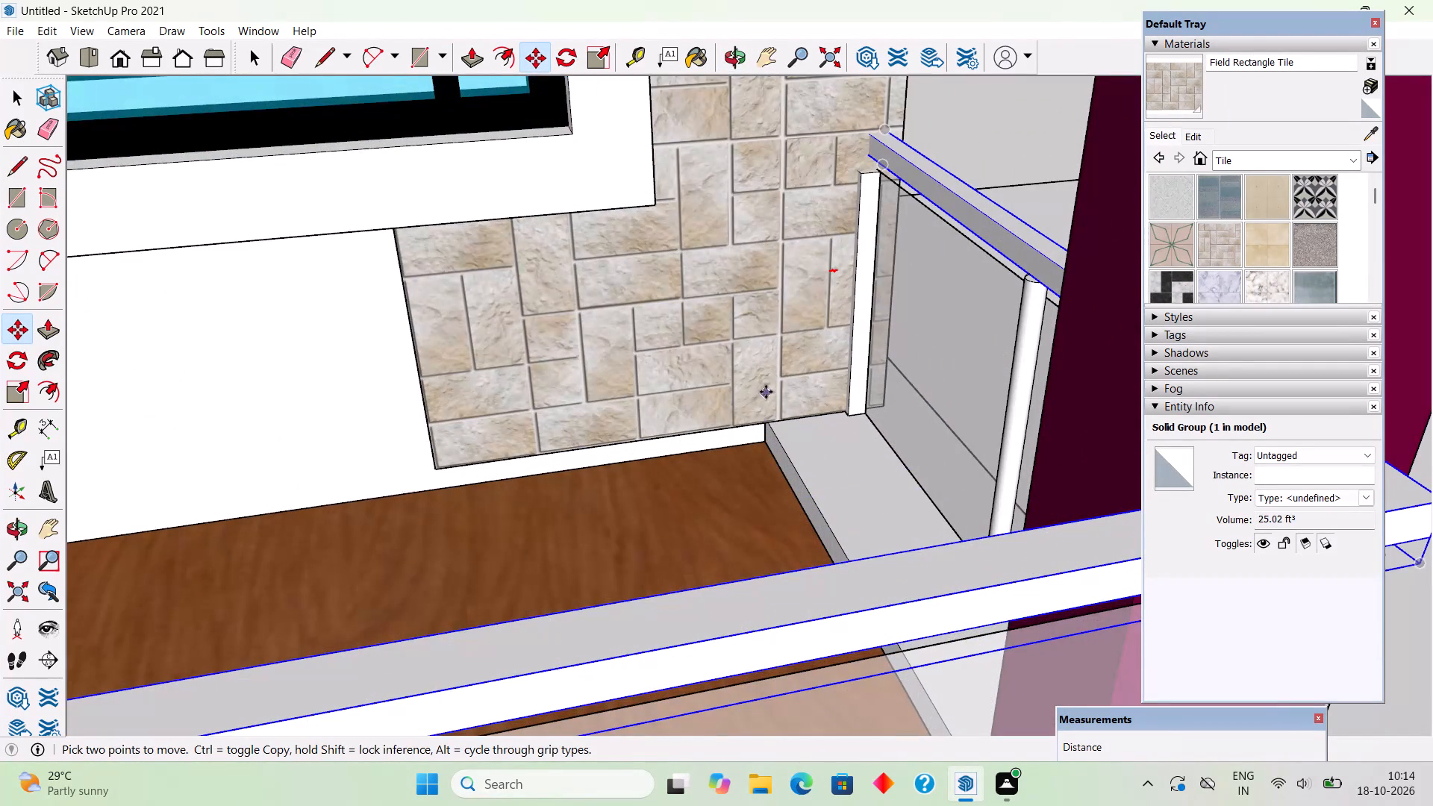
middle_click_drag(859, 351, 492, 193)
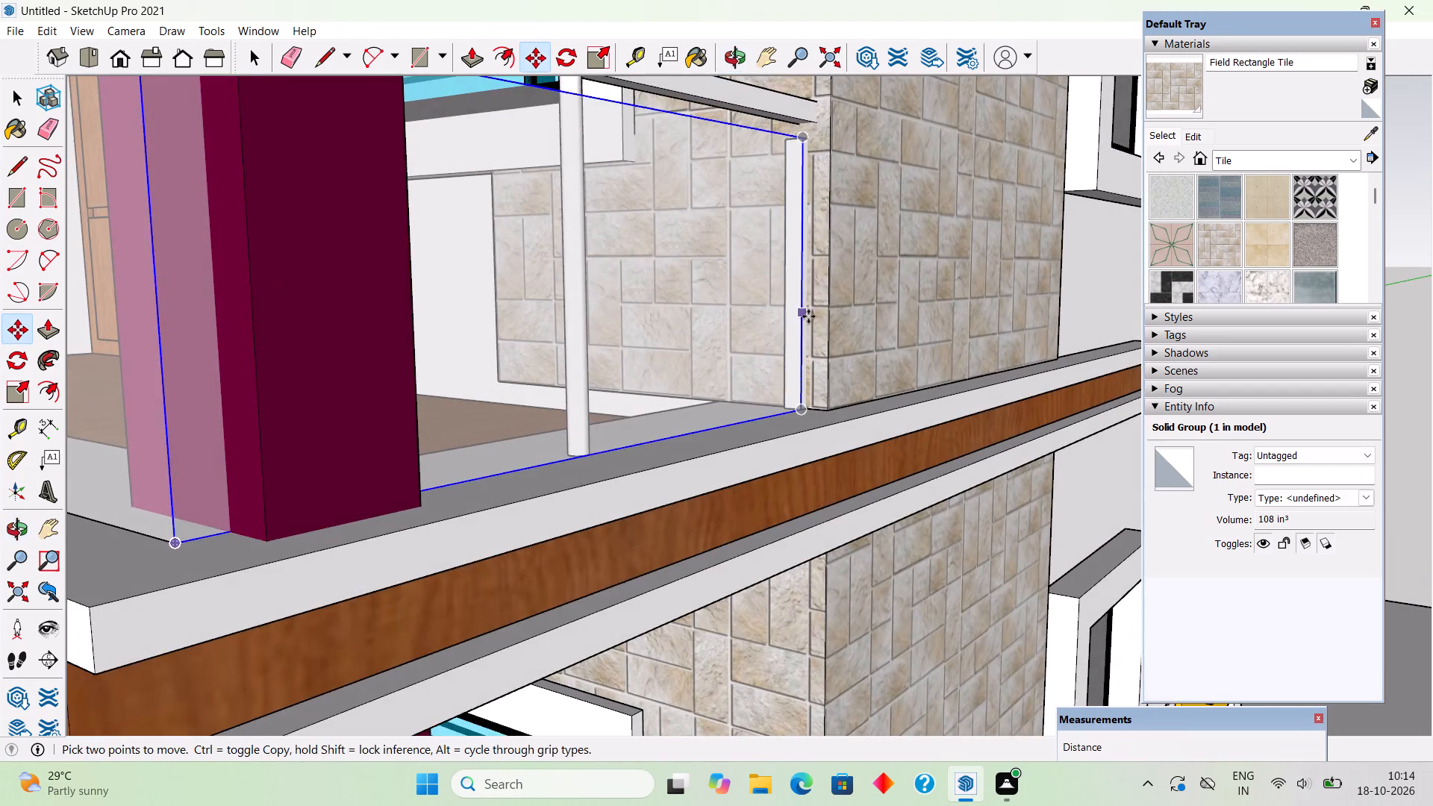
scroll(808, 316, "up", 4)
scroll(809, 389, "down", 8)
middle_click_drag(799, 416, 619, 419)
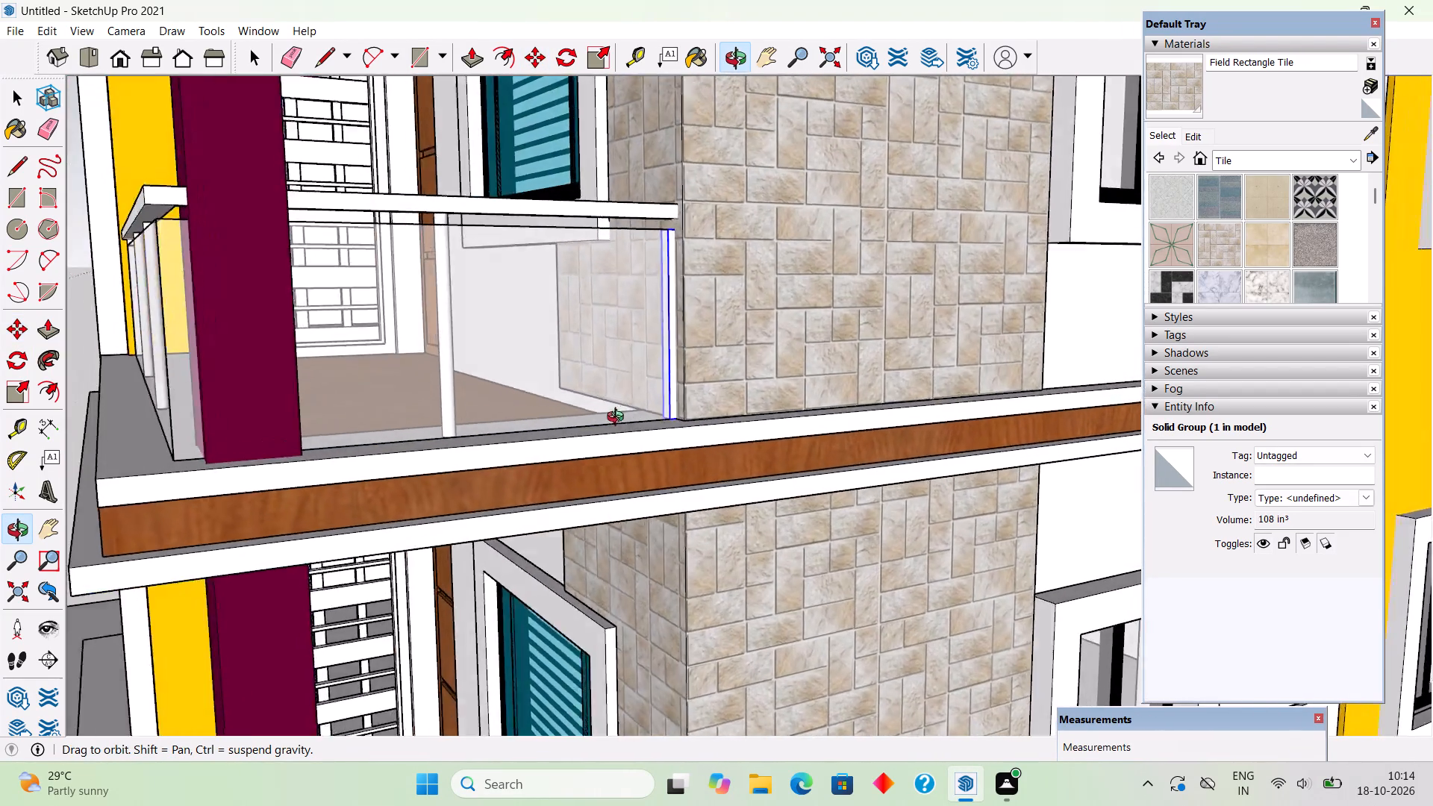
middle_click_drag(619, 419, 890, 526)
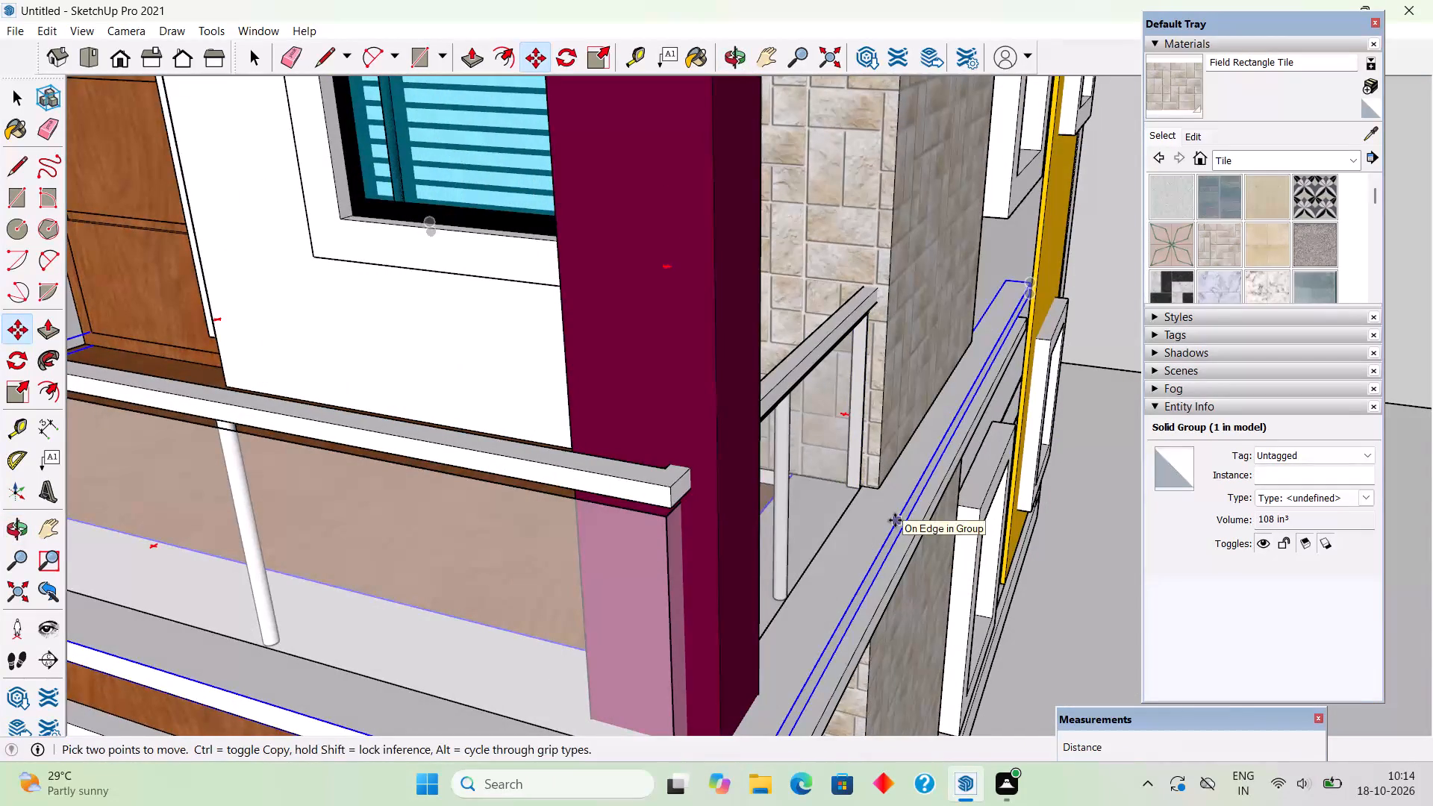
scroll(779, 519, "down", 1)
middle_click_drag(789, 528, 984, 596)
scroll(821, 481, "up", 2)
key("space")
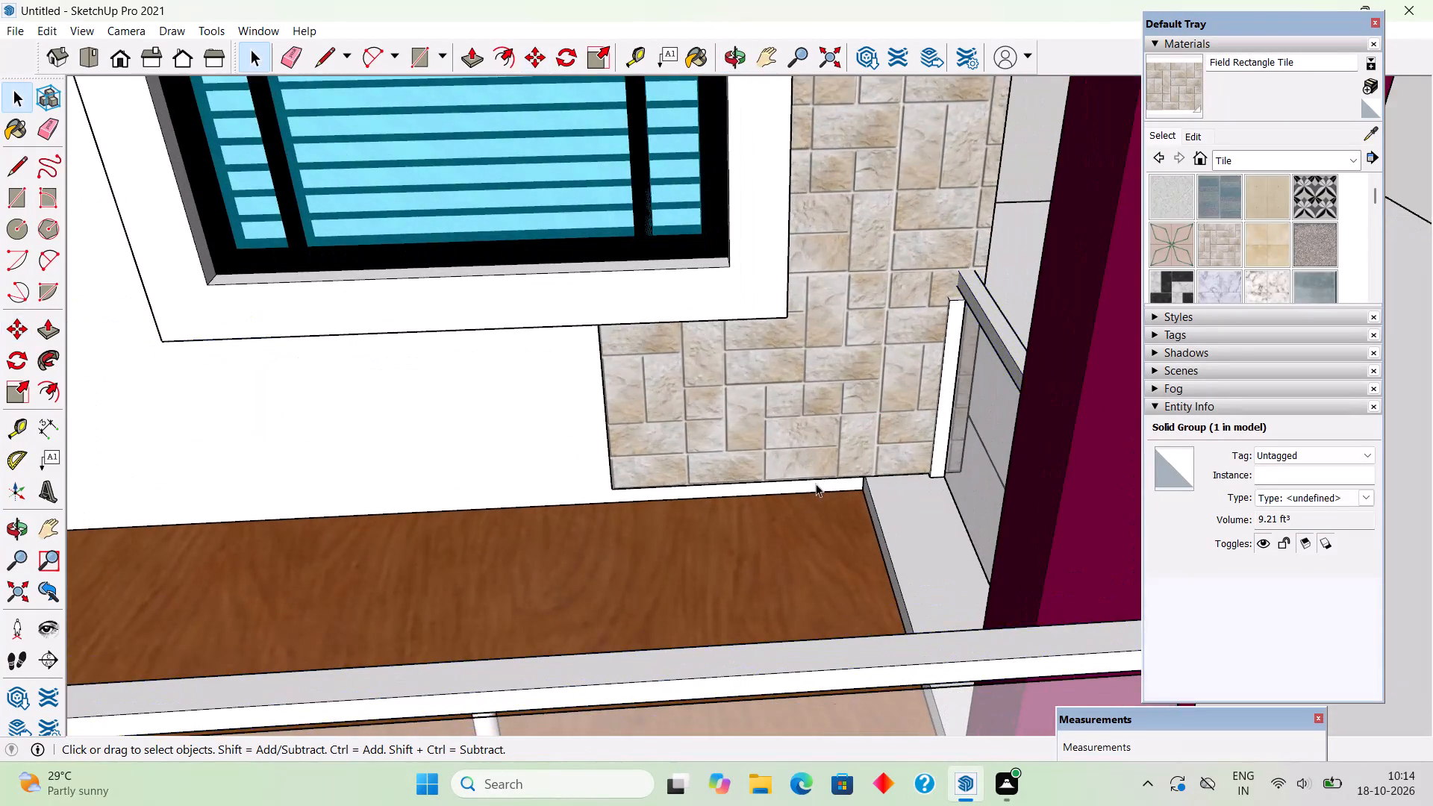
scroll(816, 485, "up", 9)
middle_click_drag(819, 463, 809, 253)
scroll(824, 425, "up", 6)
middle_click_drag(830, 405, 819, 294)
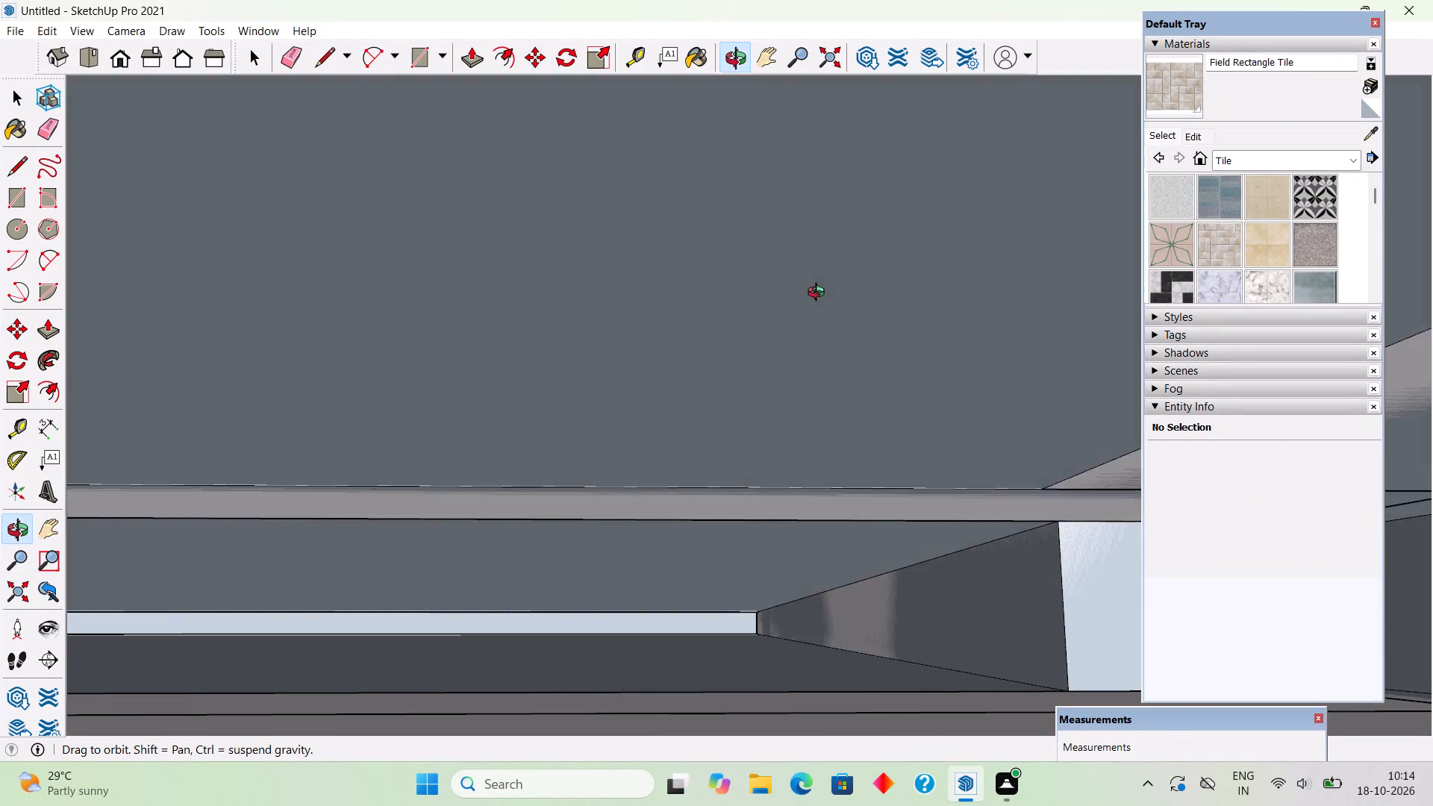
middle_click_drag(819, 294, 802, 399)
scroll(806, 443, "up", 6)
middle_click_drag(845, 393, 831, 349)
scroll(826, 416, "up", 5)
scroll(833, 407, "down", 1)
scroll(833, 403, "up", 4)
middle_click_drag(837, 376, 840, 314)
key("p")
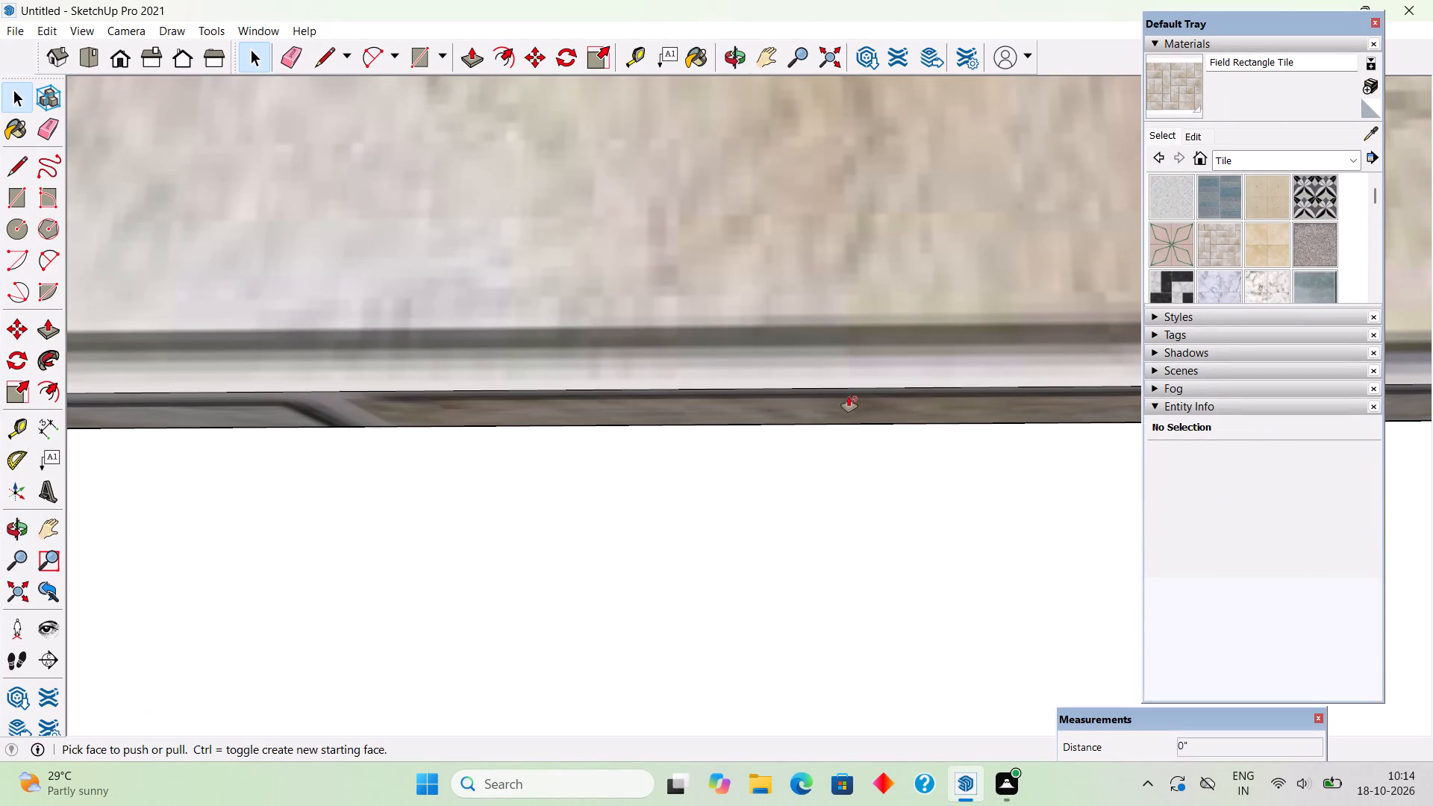
key("space")
triple_click(870, 344)
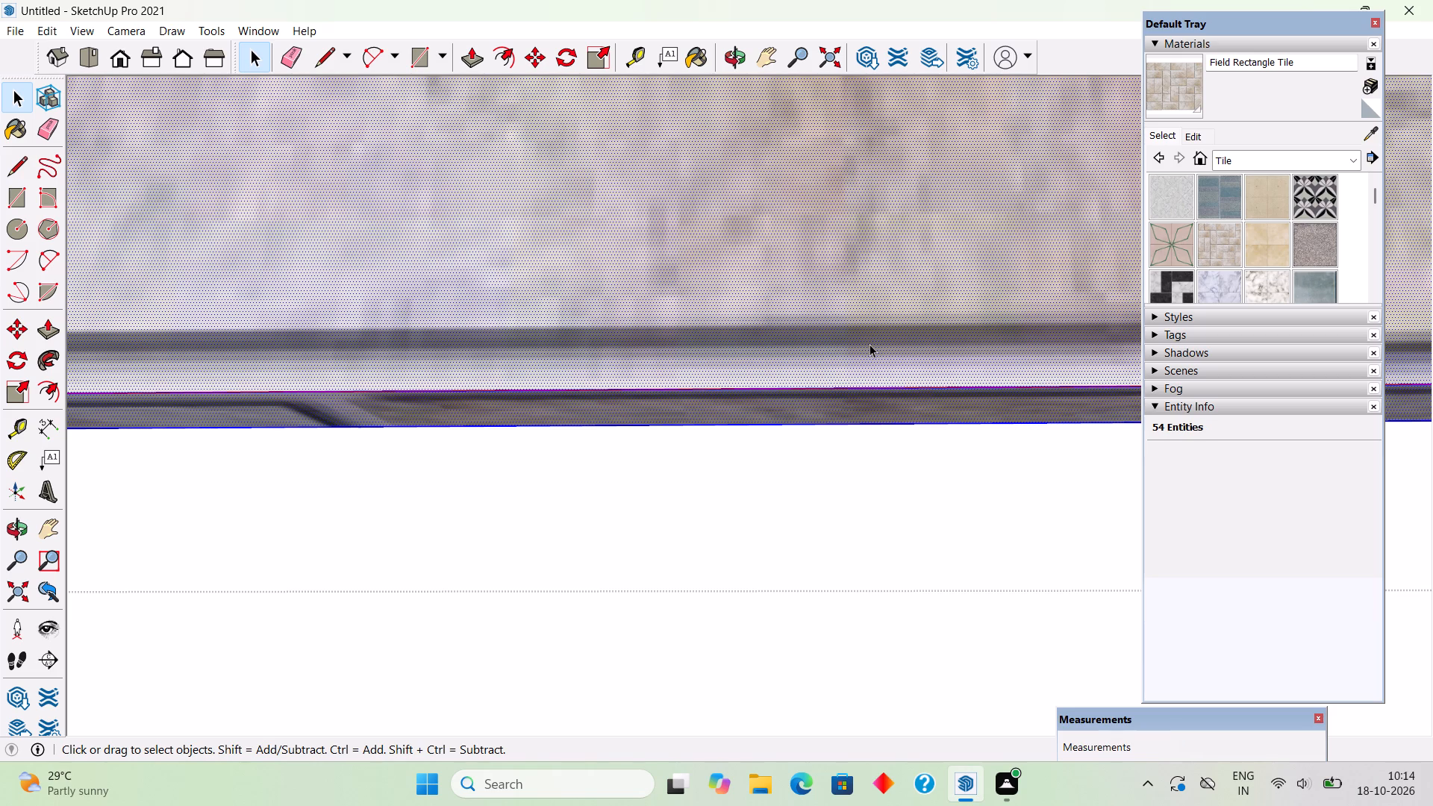
key("p")
left_click(877, 416)
scroll(874, 478, "down", 9)
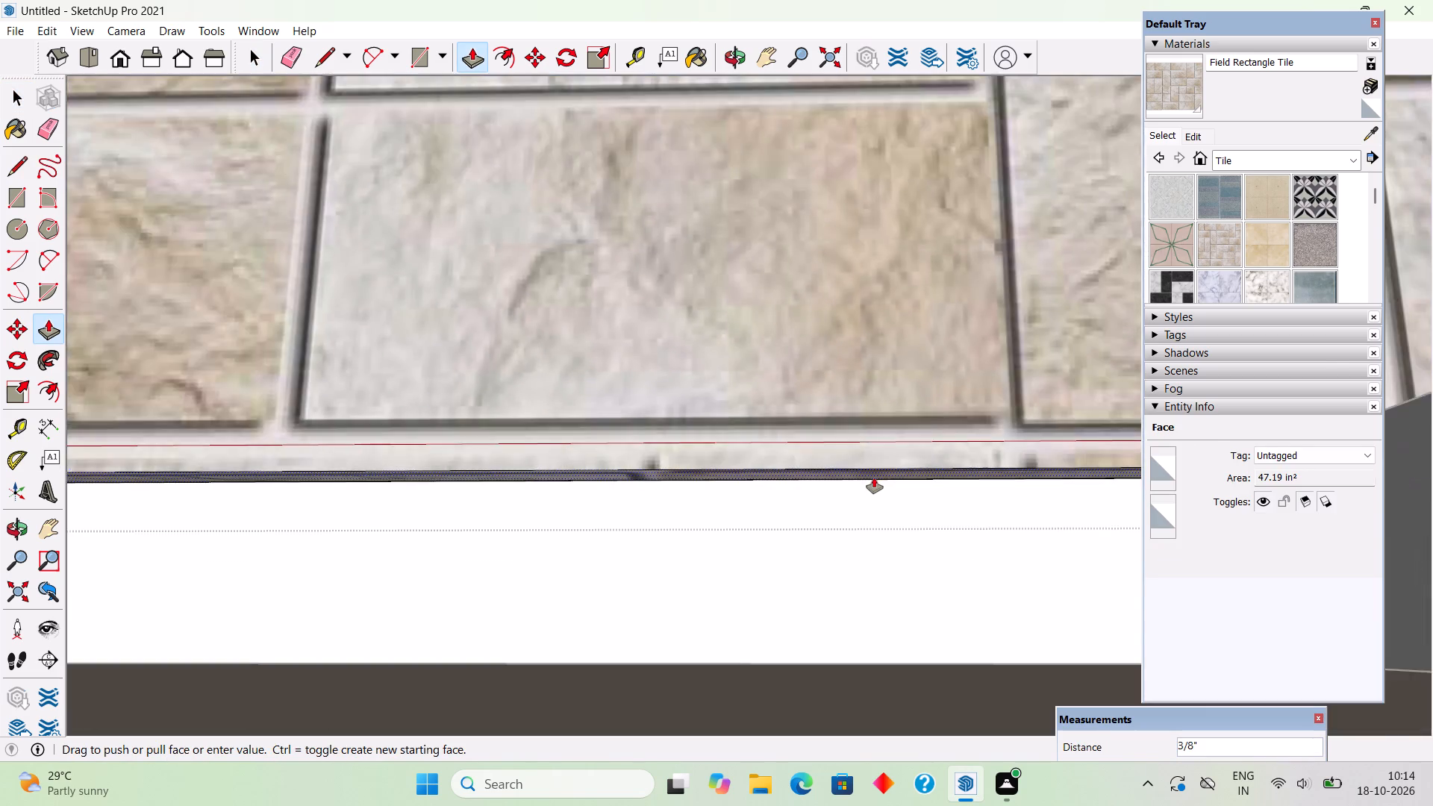
scroll(874, 478, "down", 11)
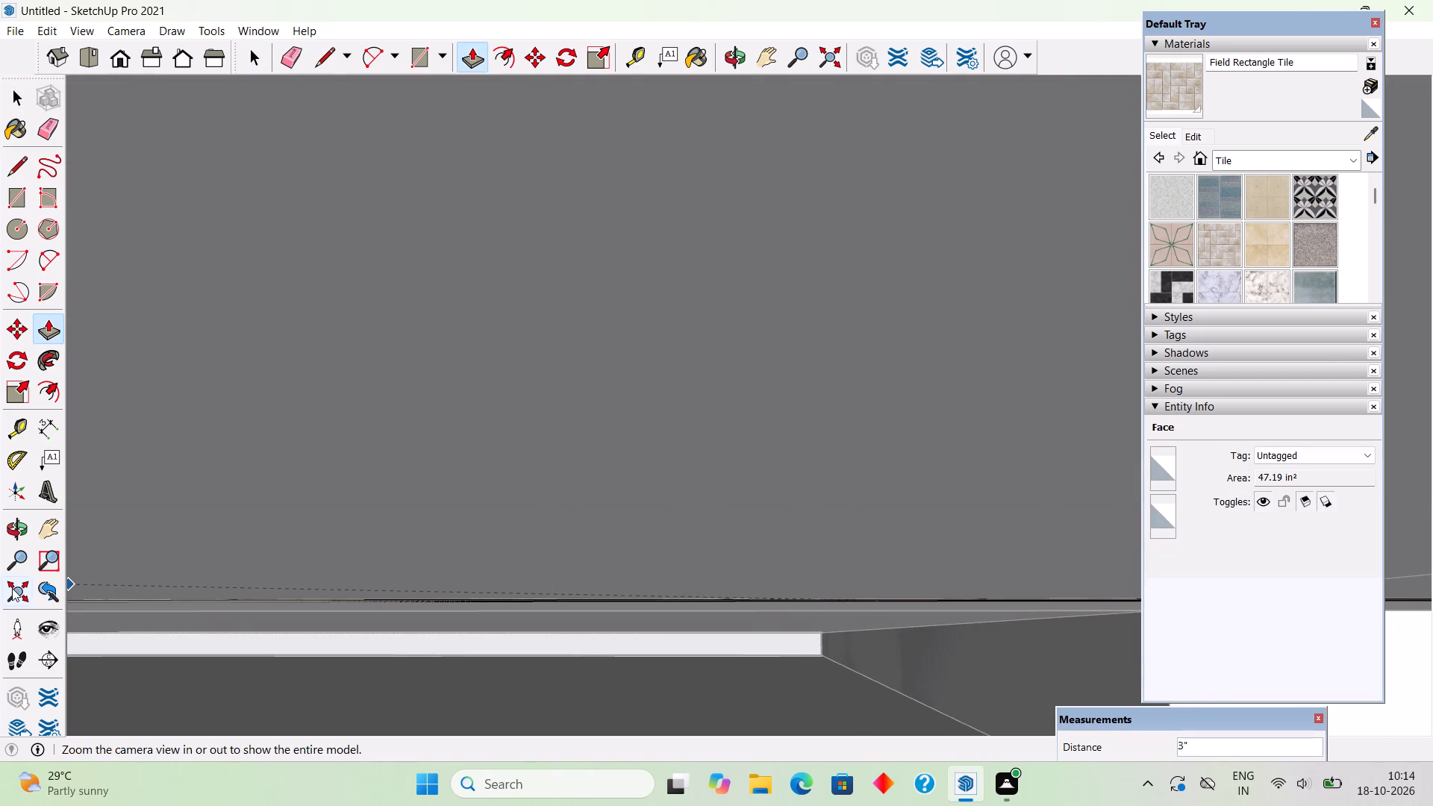
left_click(12, 588)
middle_click_drag(496, 623, 466, 785)
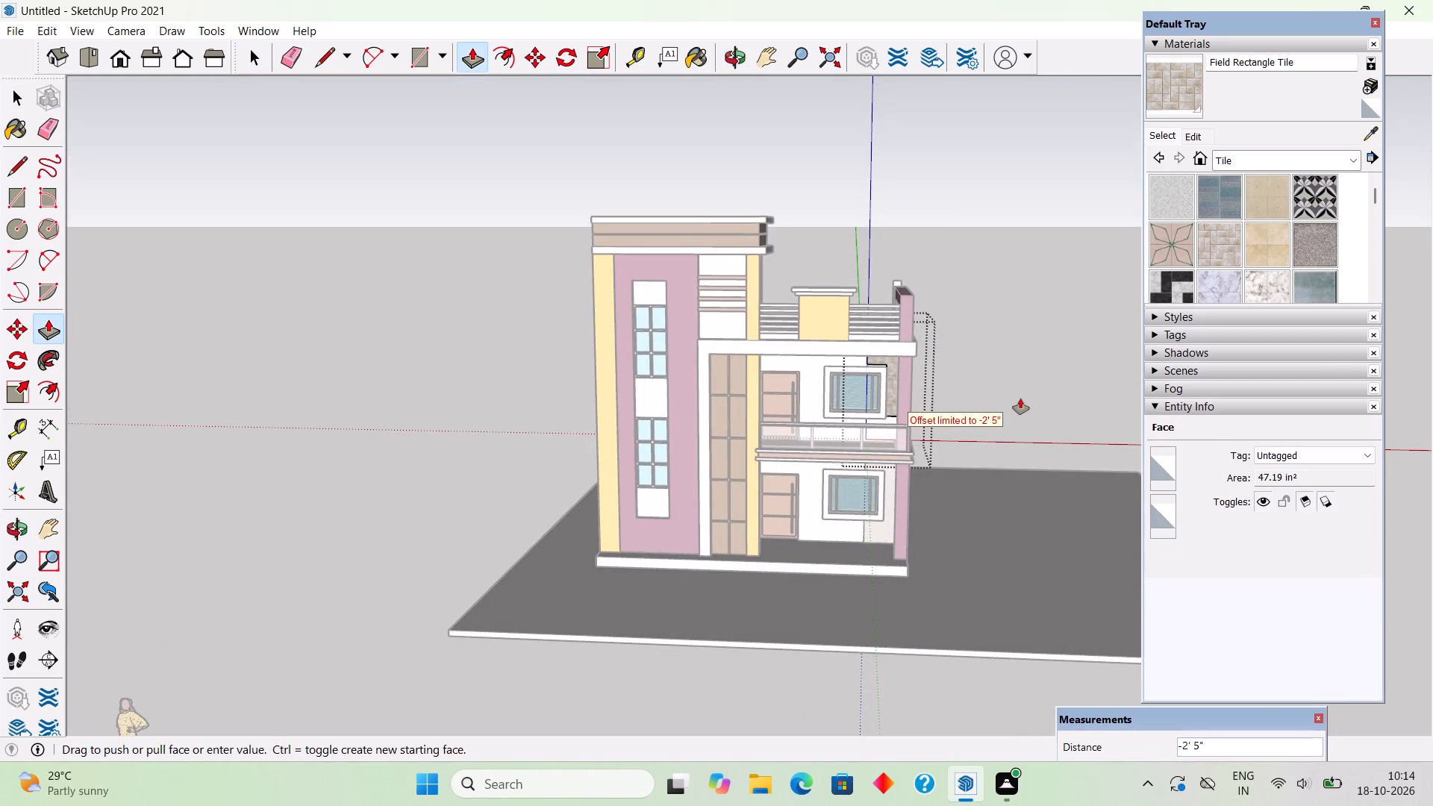
middle_click_drag(1014, 403, 611, 486)
scroll(694, 531, "up", 14)
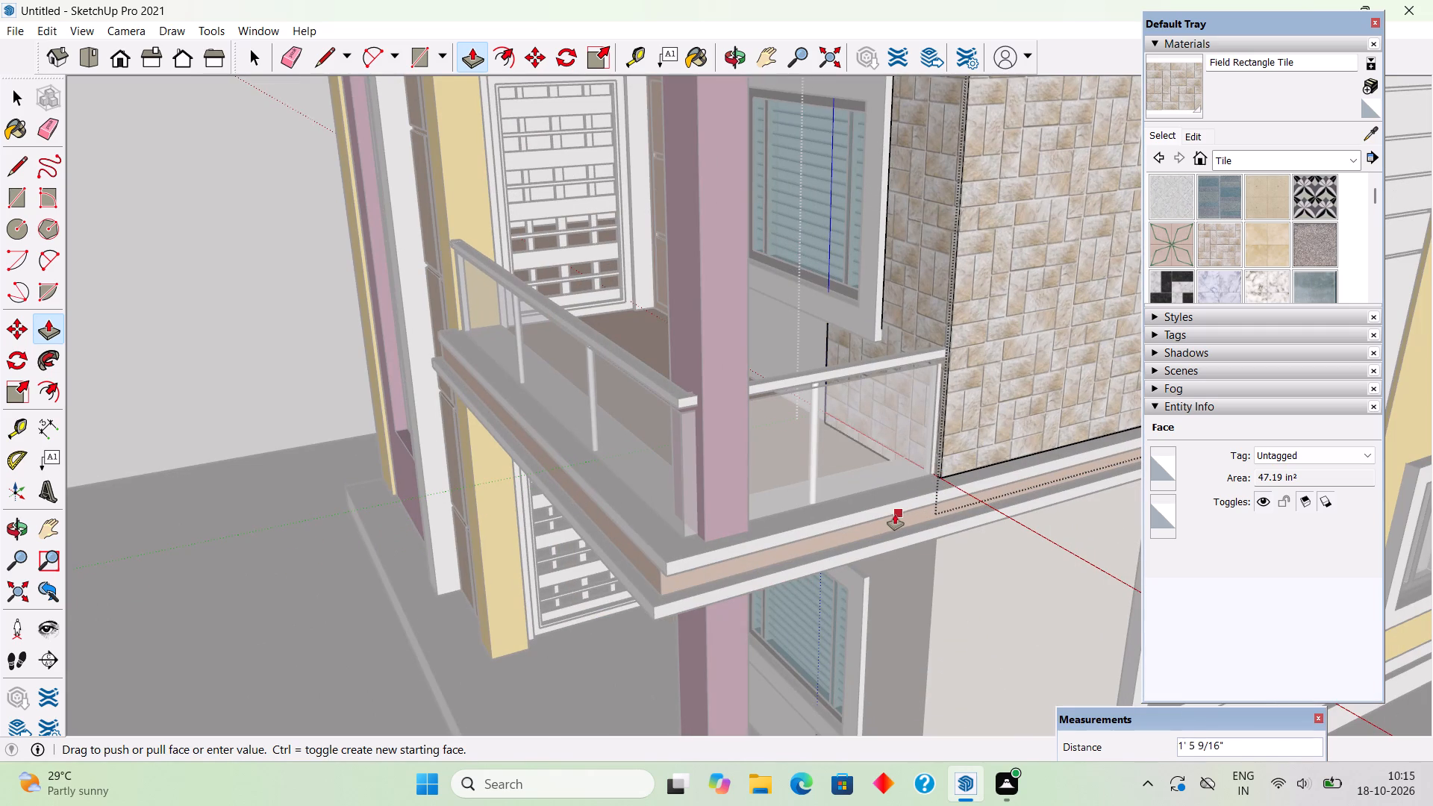
middle_click_drag(761, 483, 759, 646)
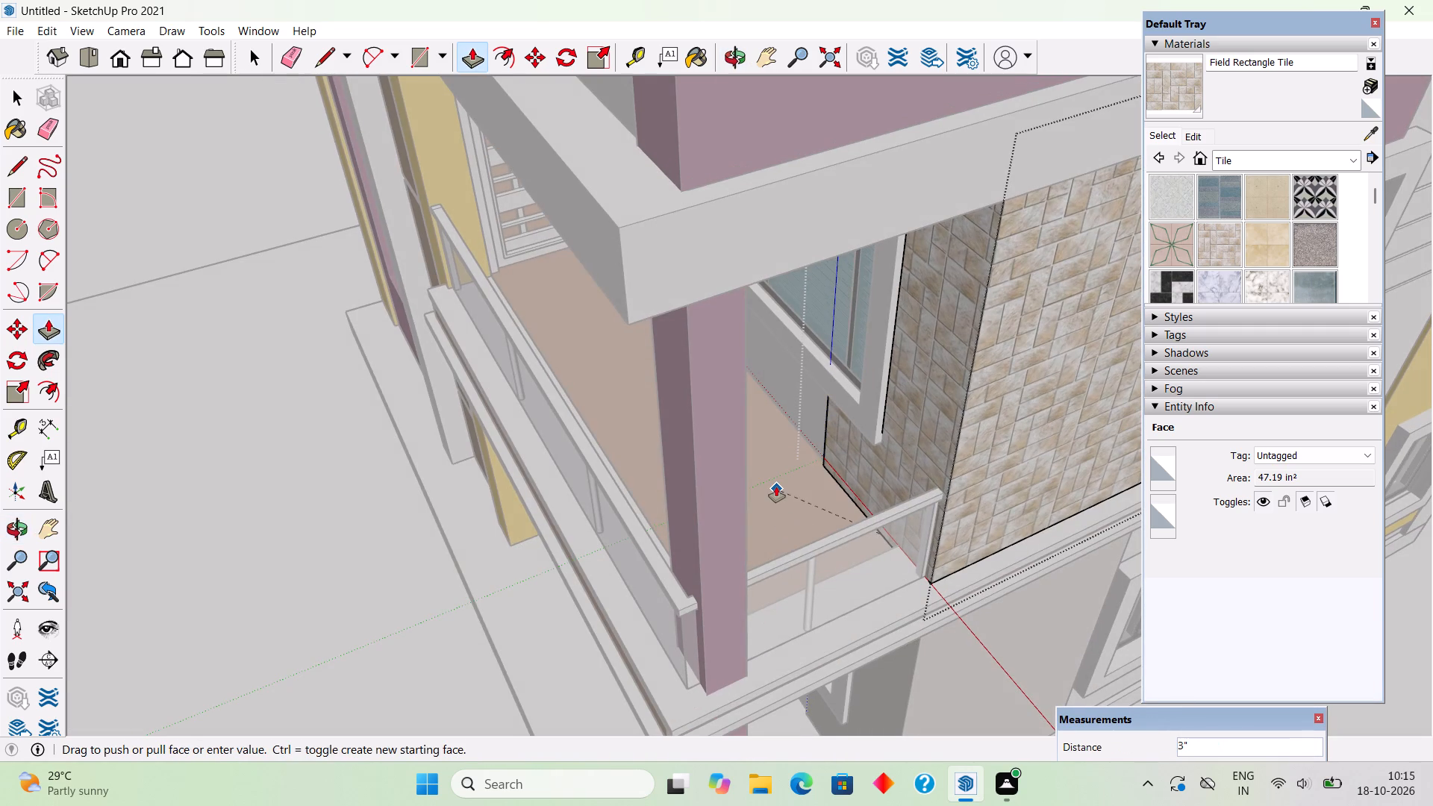
left_click(776, 486)
key("space")
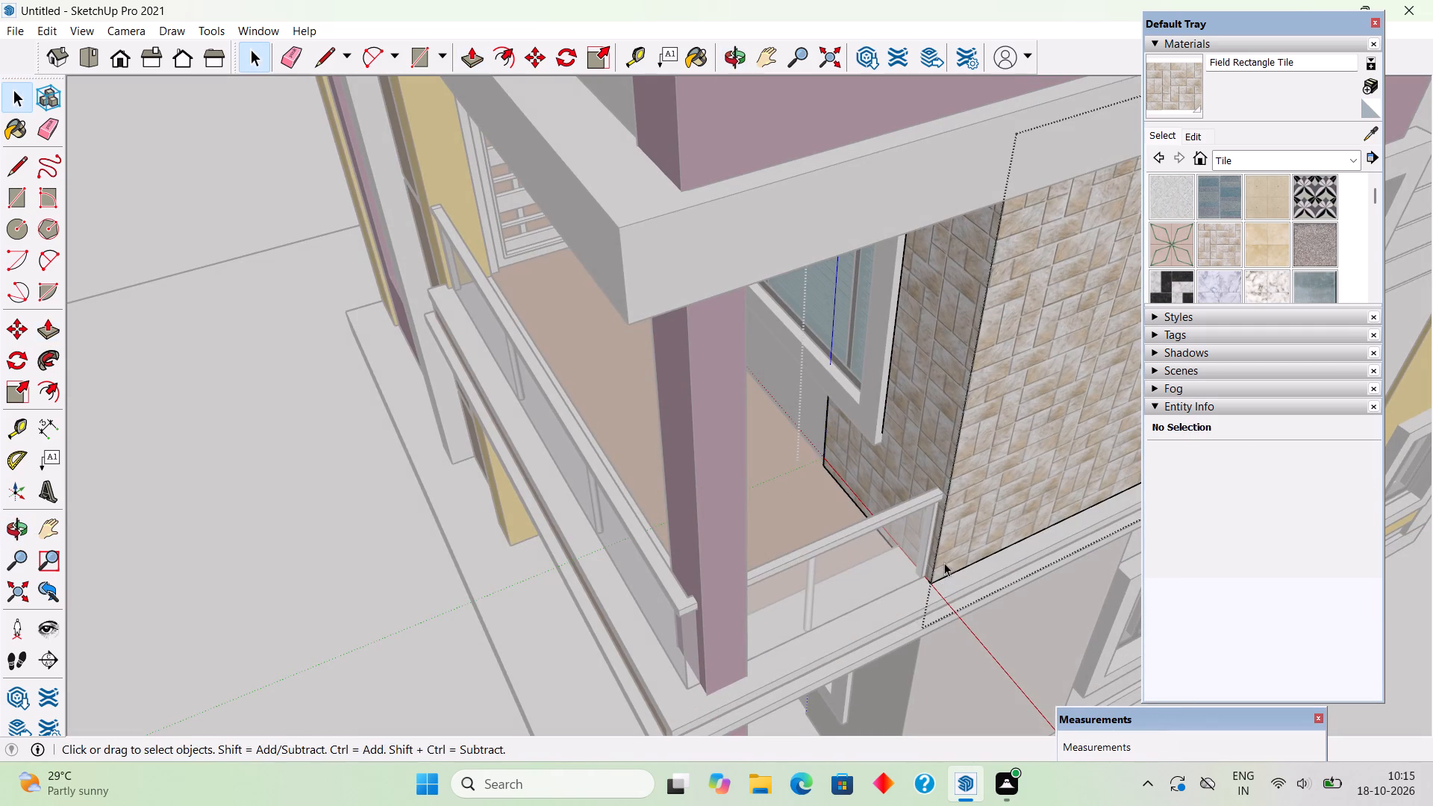
middle_click_drag(943, 530, 996, 347)
scroll(996, 347, "down", 7)
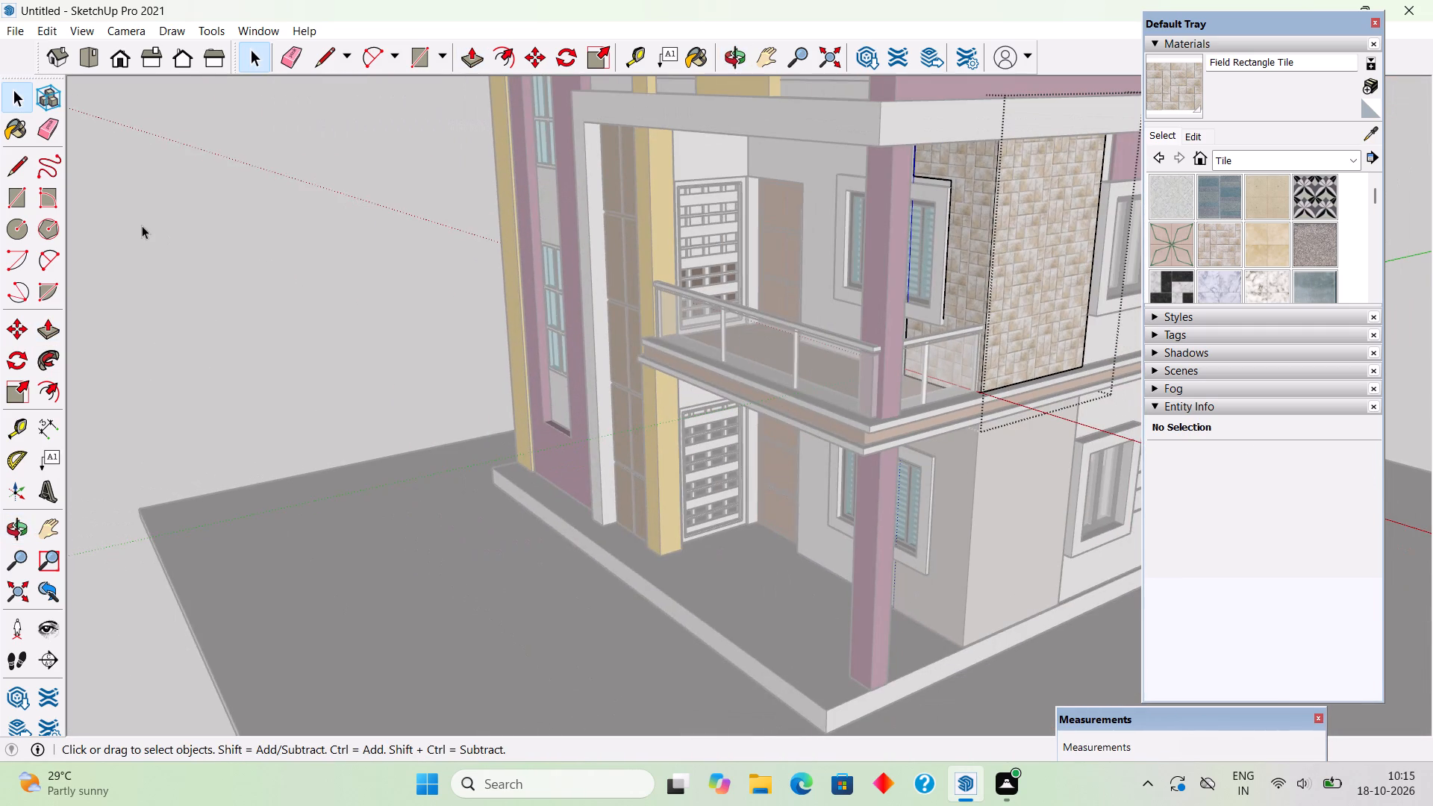
left_click(142, 225)
Inside the same group, extrude the panel's underside above the blue-glazed window down to the surround's top edge, and leave the group.
middle_click_drag(965, 547, 1164, 428)
middle_click_drag(849, 538, 1001, 453)
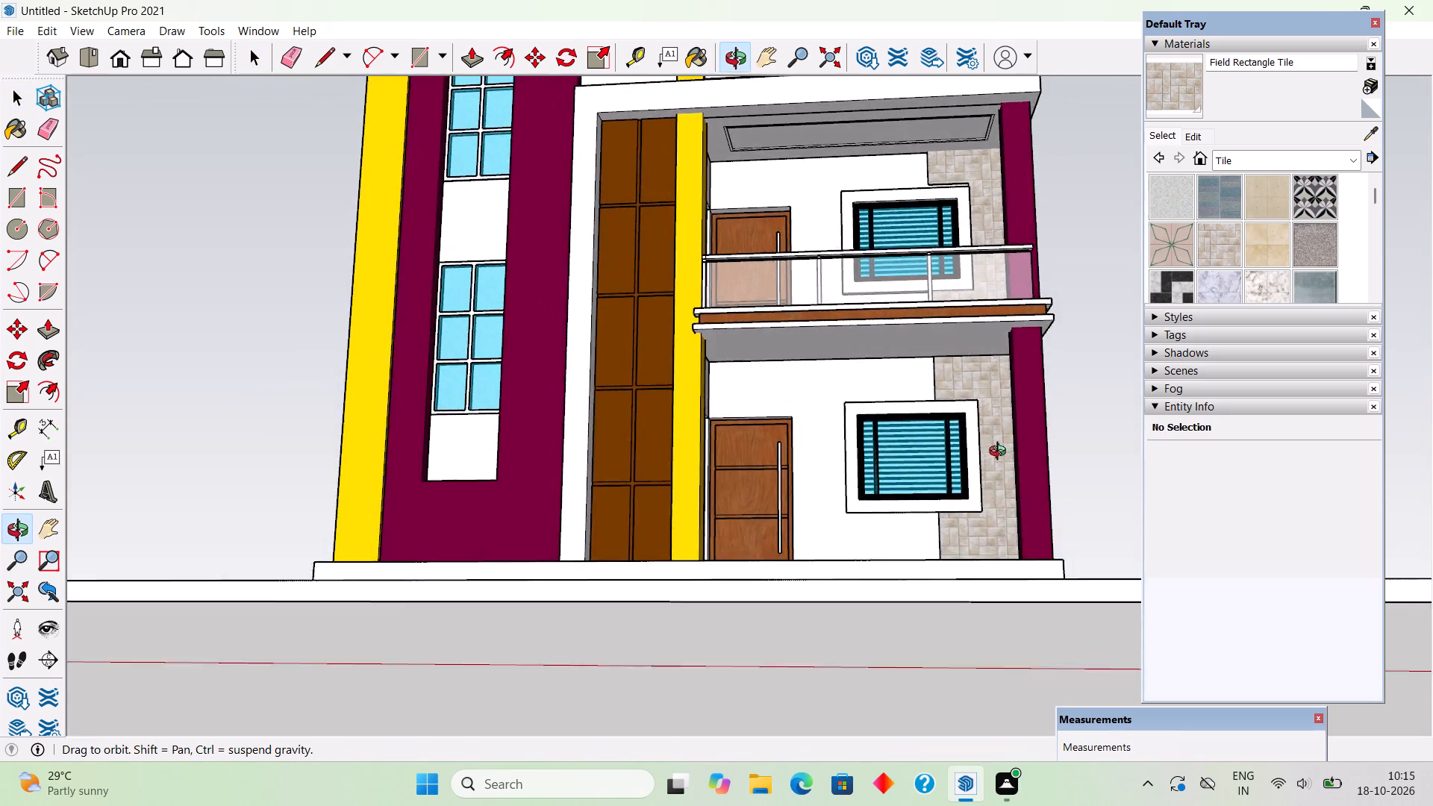
middle_click_drag(1001, 453, 917, 575)
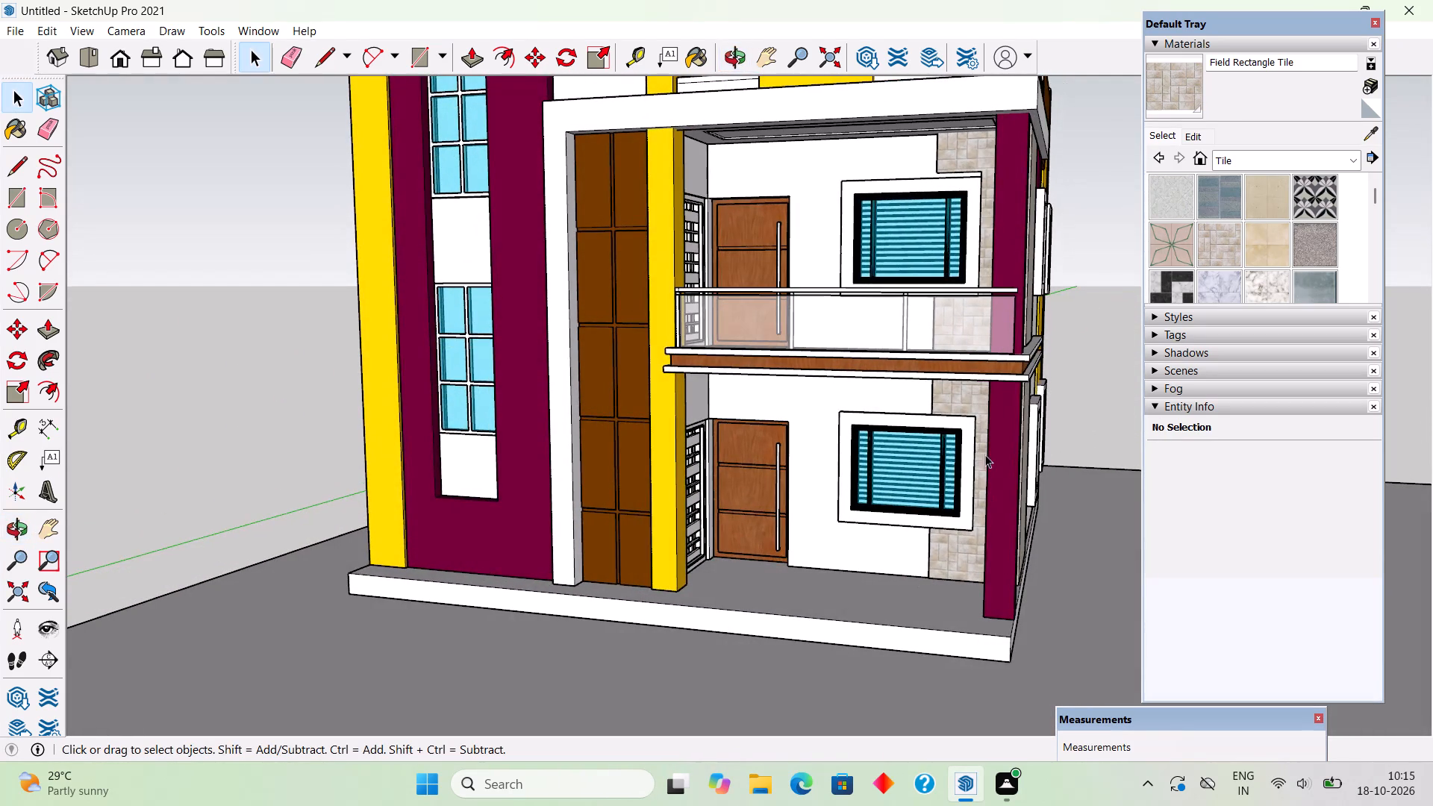
scroll(987, 176, "up", 9)
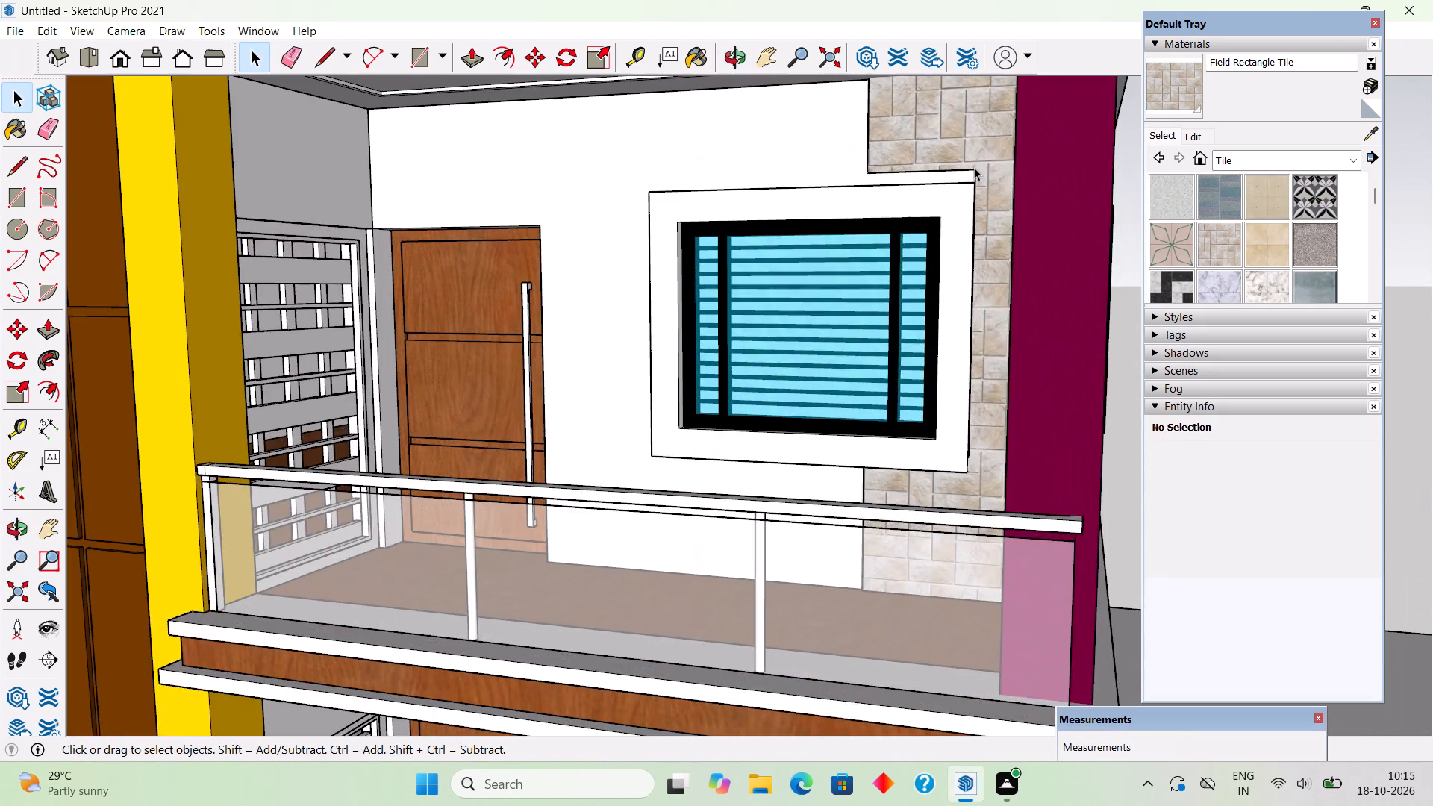
scroll(974, 167, "up", 2)
middle_click_drag(973, 167, 1016, 154)
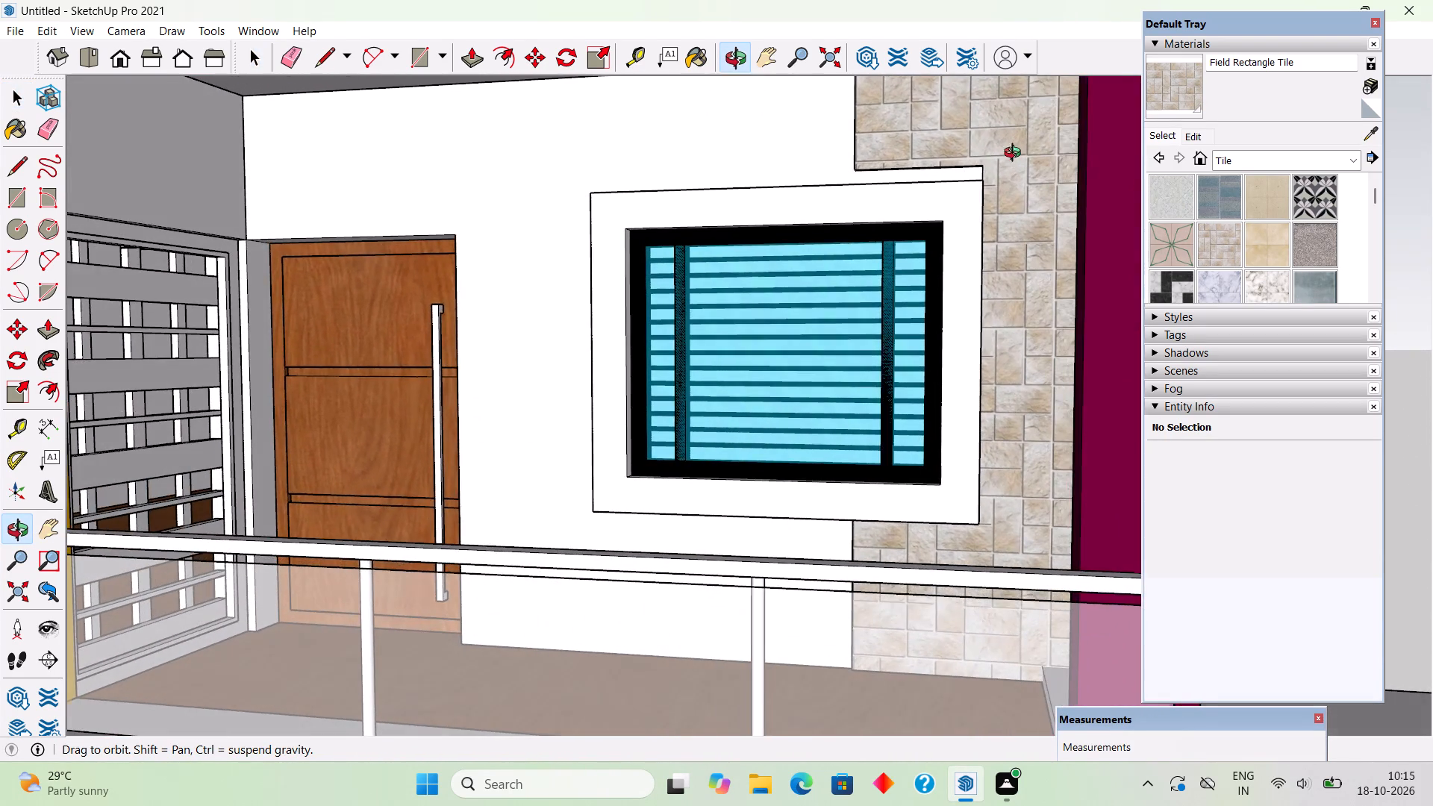
middle_click_drag(1016, 154, 1016, 167)
scroll(969, 228, "up", 5)
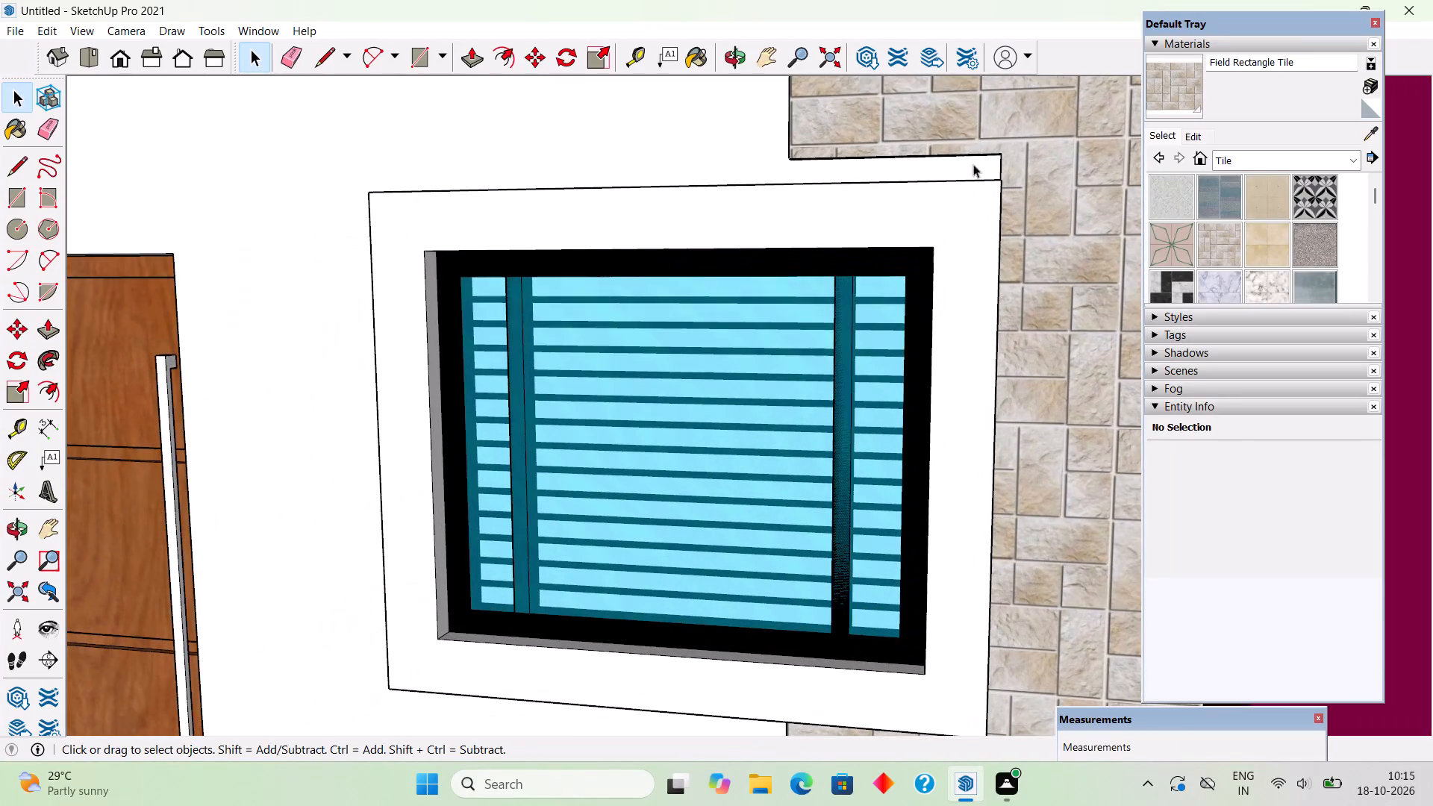
middle_click_drag(977, 139, 981, 131)
scroll(979, 134, "up", 16)
middle_click_drag(933, 164, 932, 99)
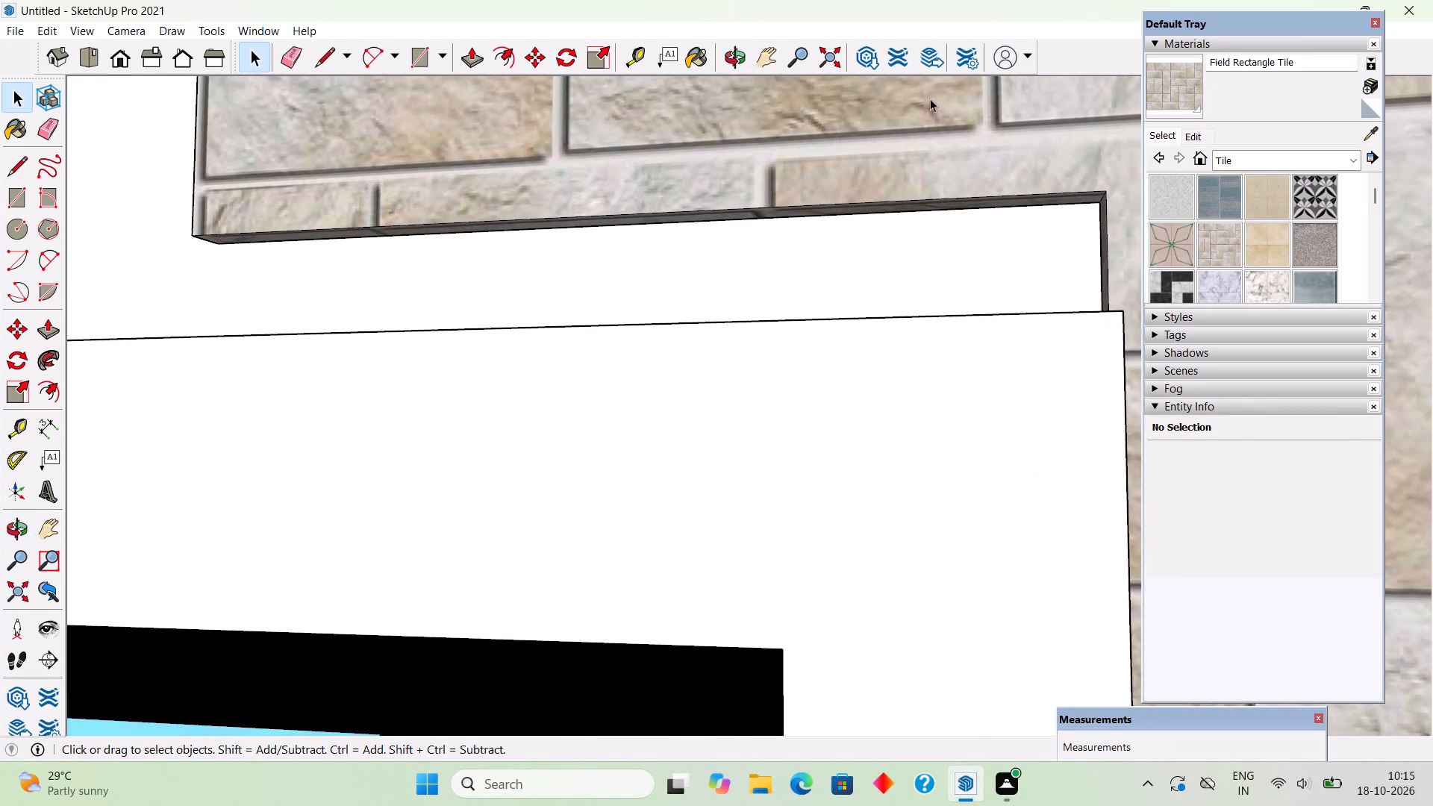
scroll(956, 178, "up", 4)
triple_click(990, 218)
left_click(991, 217)
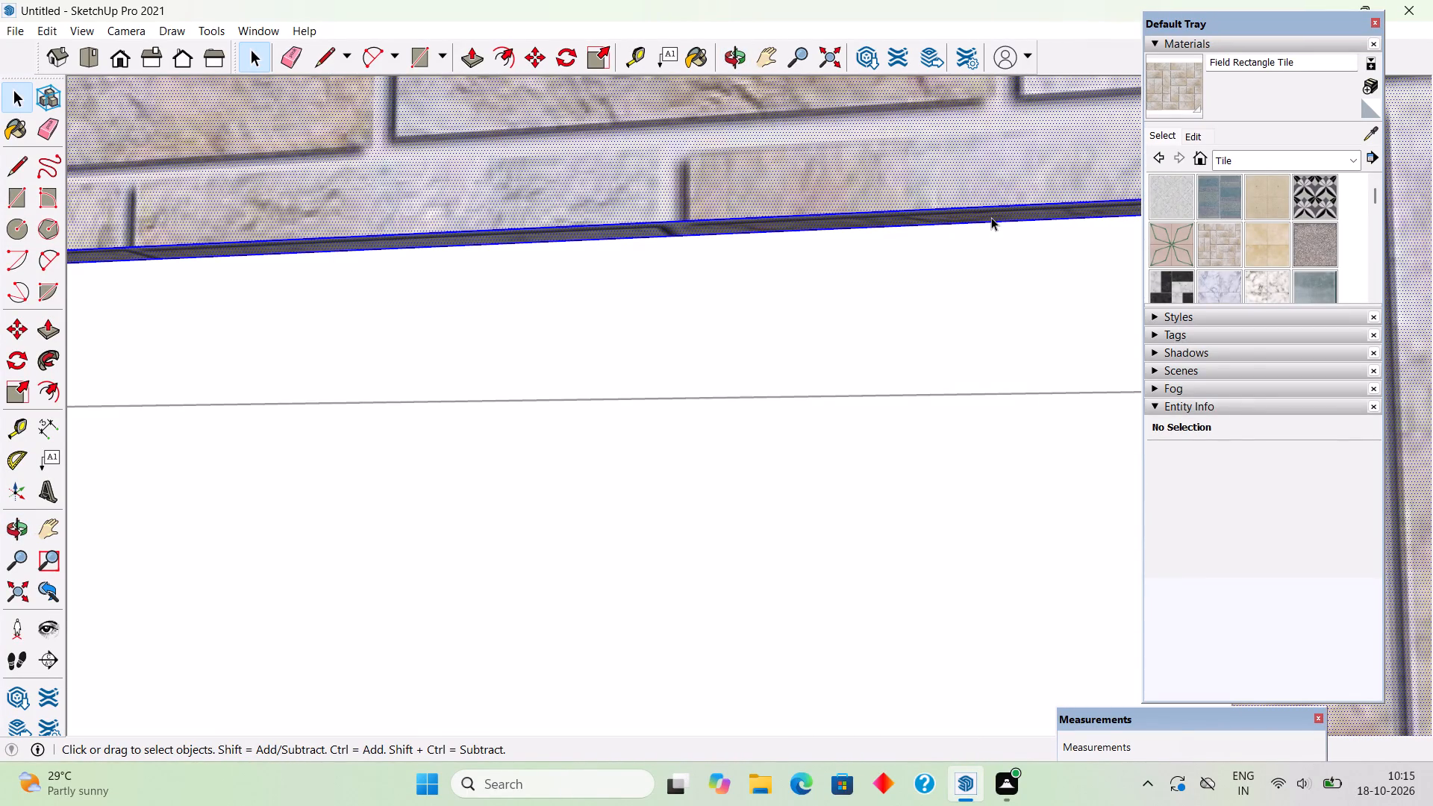
key("p")
left_click(999, 213)
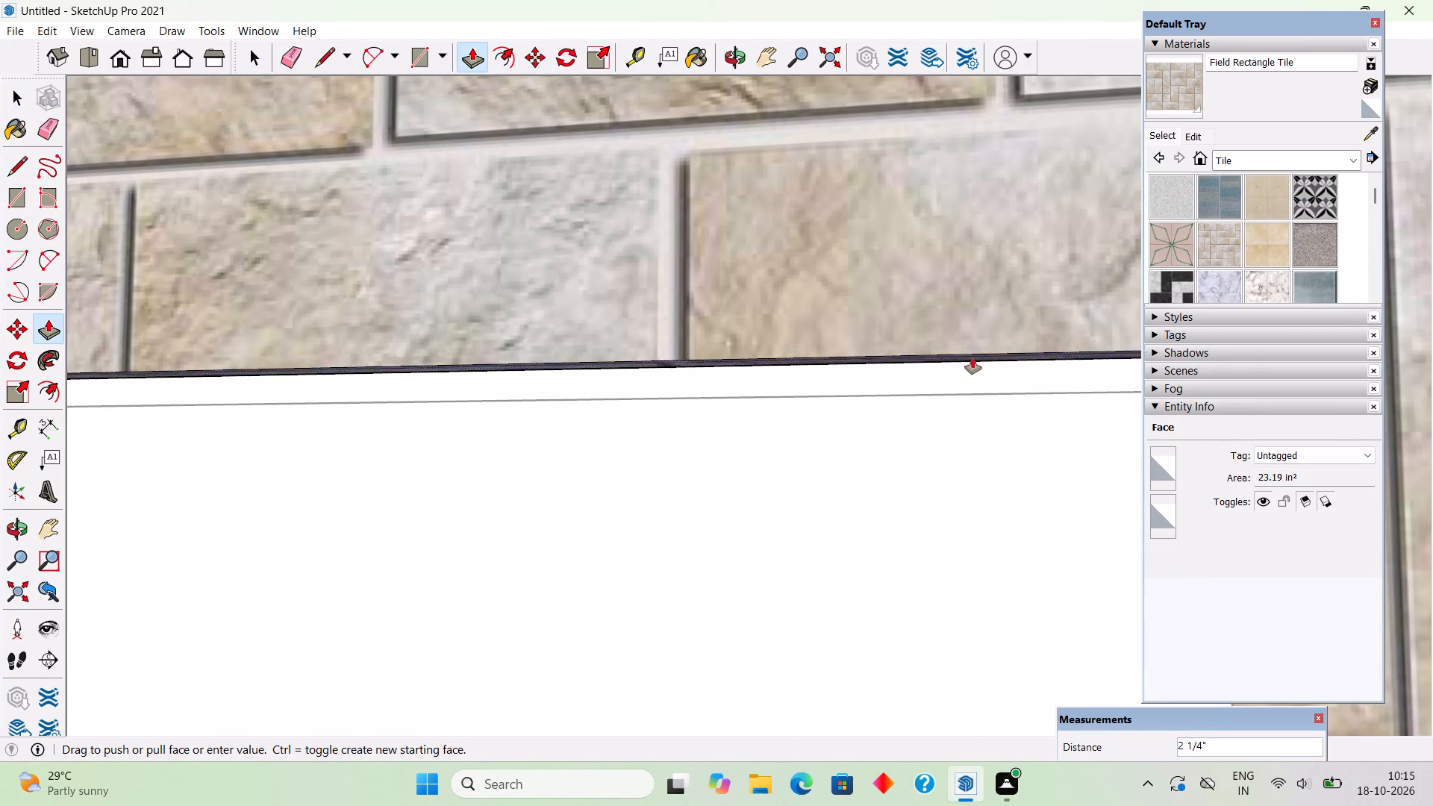
left_click(975, 394)
key("space")
scroll(975, 410, "down", 11)
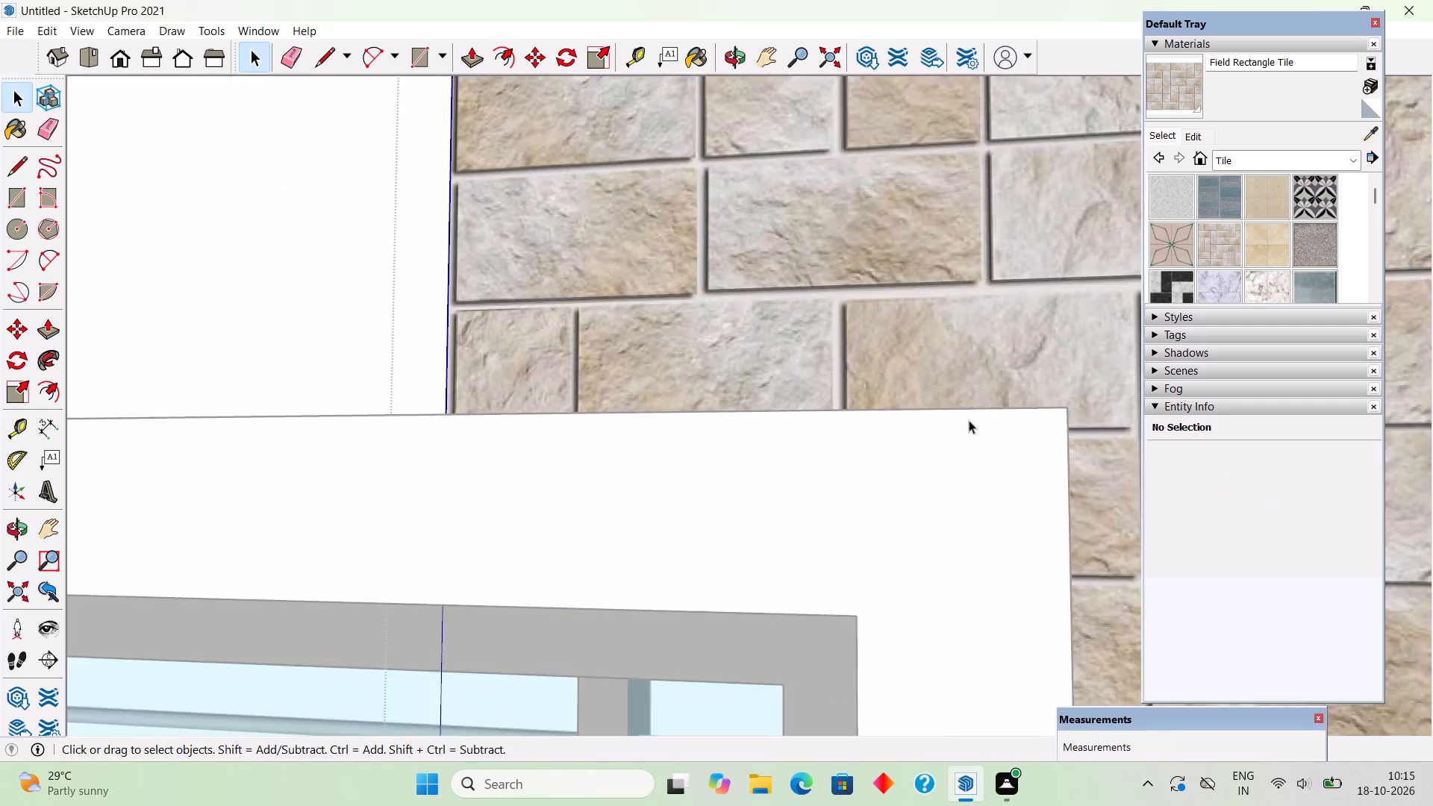
scroll(969, 420, "down", 20)
scroll(969, 420, "down", 11)
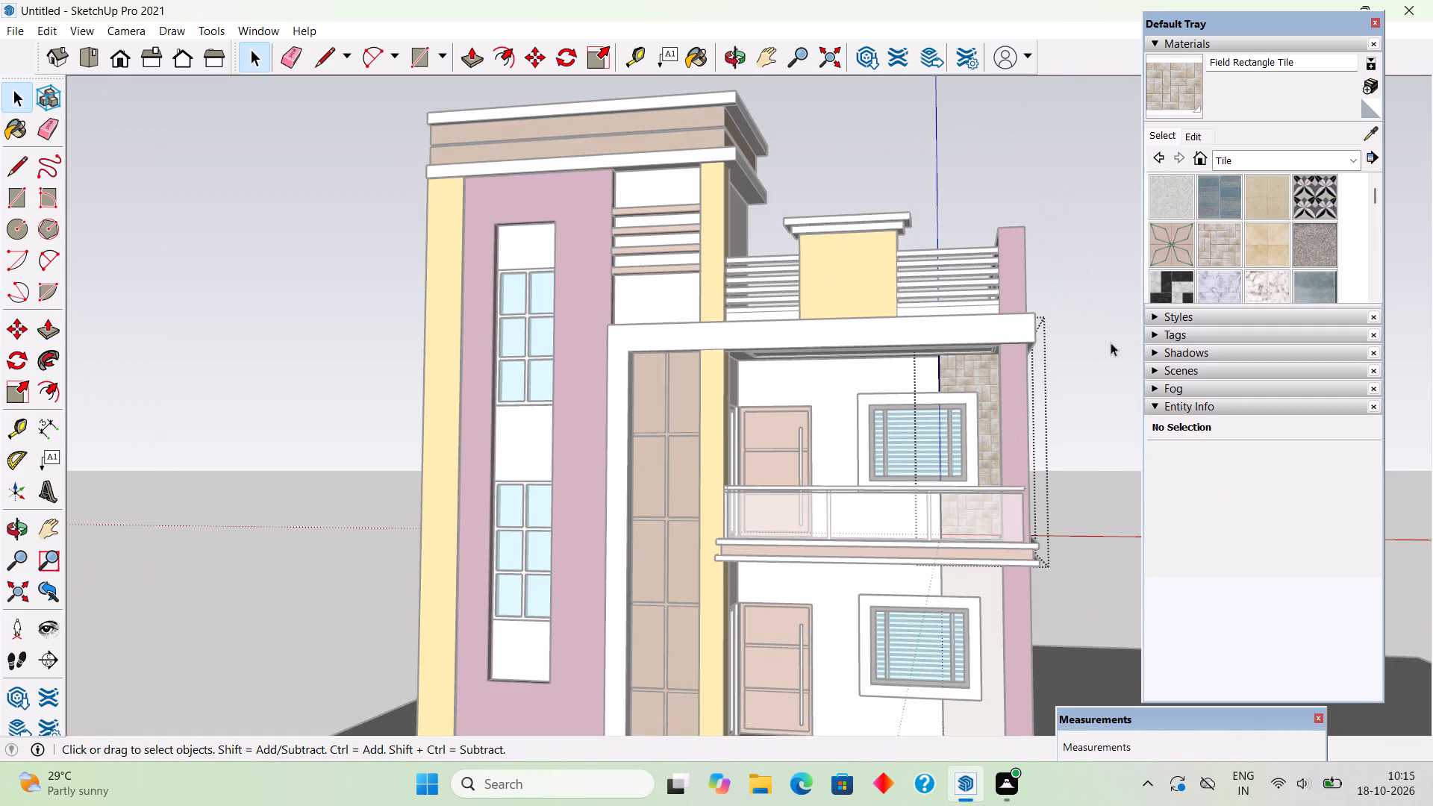
left_click(1111, 343)
Examine the house's front and side facades with the tiled corner cladding on both floors.
middle_click_drag(966, 391, 1003, 478)
scroll(1001, 481, "down", 4)
scroll(989, 512, "up", 4)
middle_click_drag(972, 539, 896, 412)
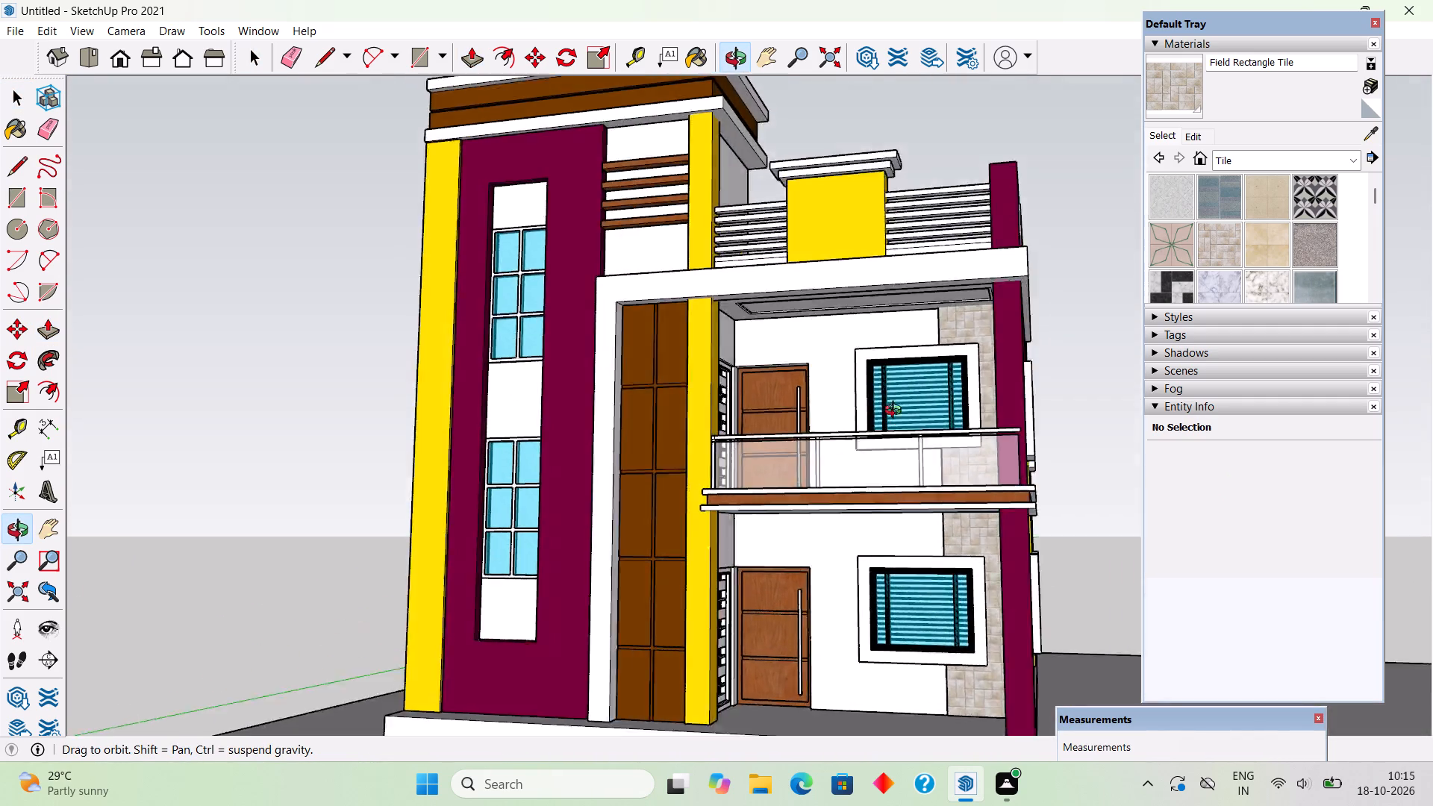
middle_click_drag(896, 412, 679, 381)
scroll(679, 381, "down", 2)
middle_click_drag(713, 372, 761, 431)
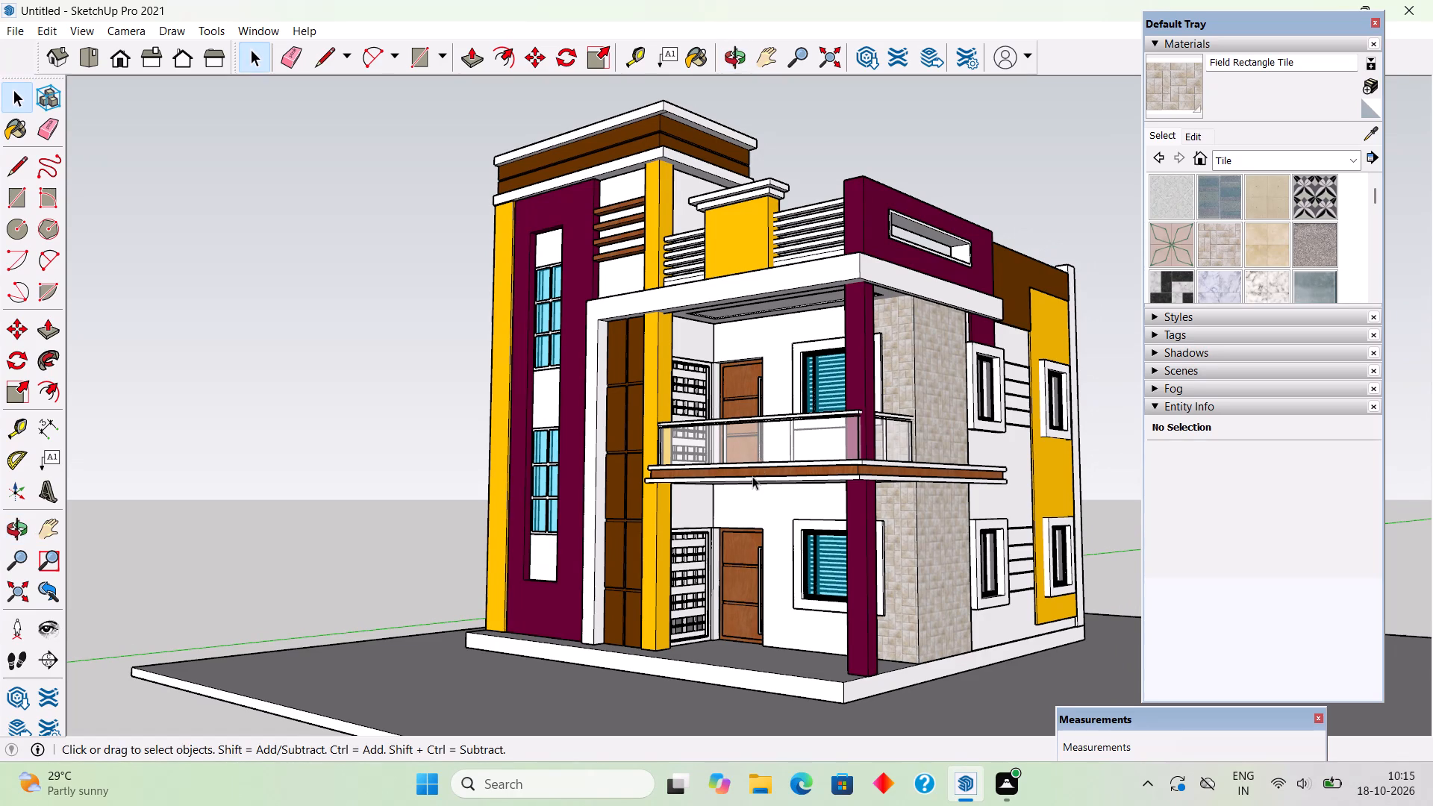
scroll(752, 476, "down", 3)
middle_click_drag(720, 635, 801, 622)
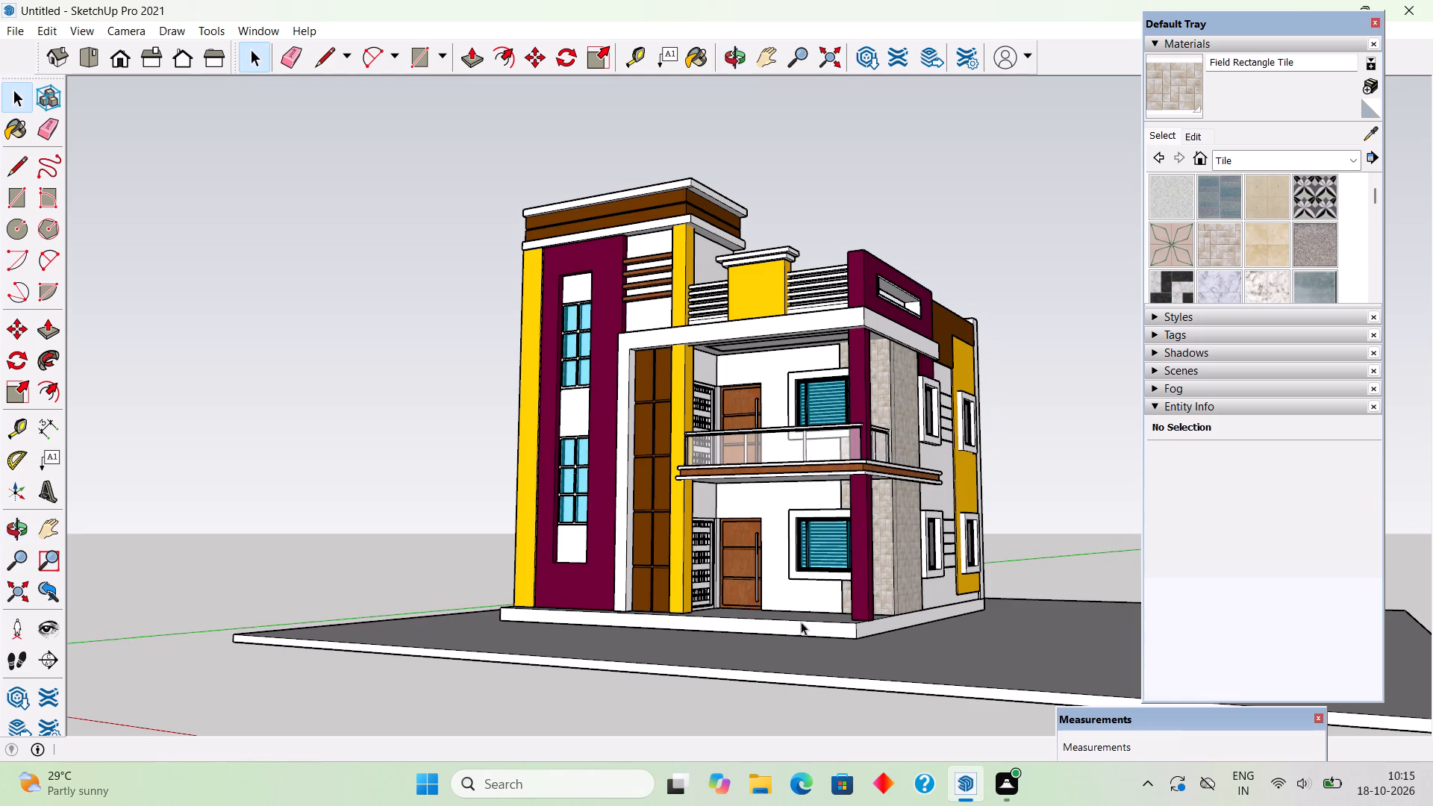
scroll(790, 647, "up", 4)
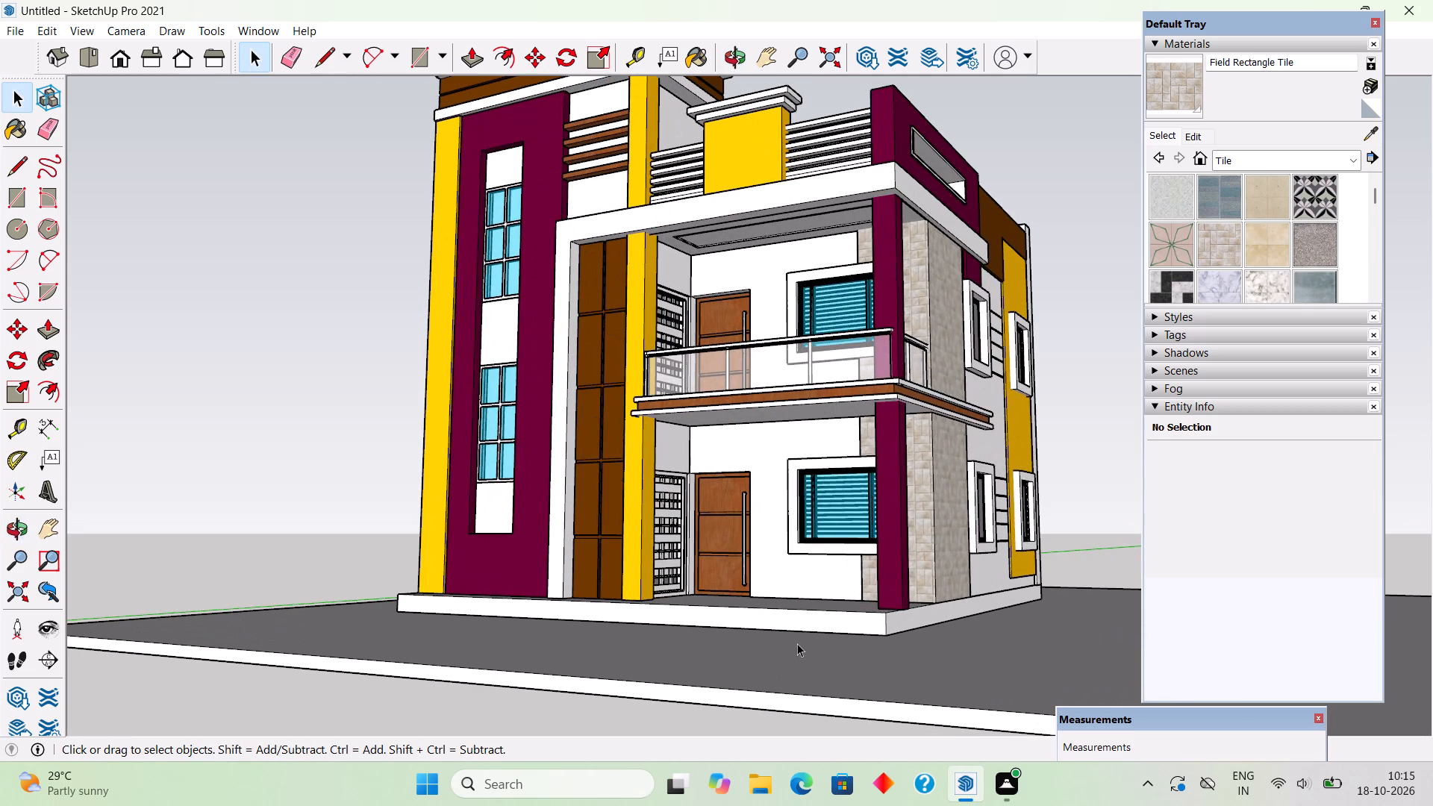
middle_click_drag(806, 643, 936, 728)
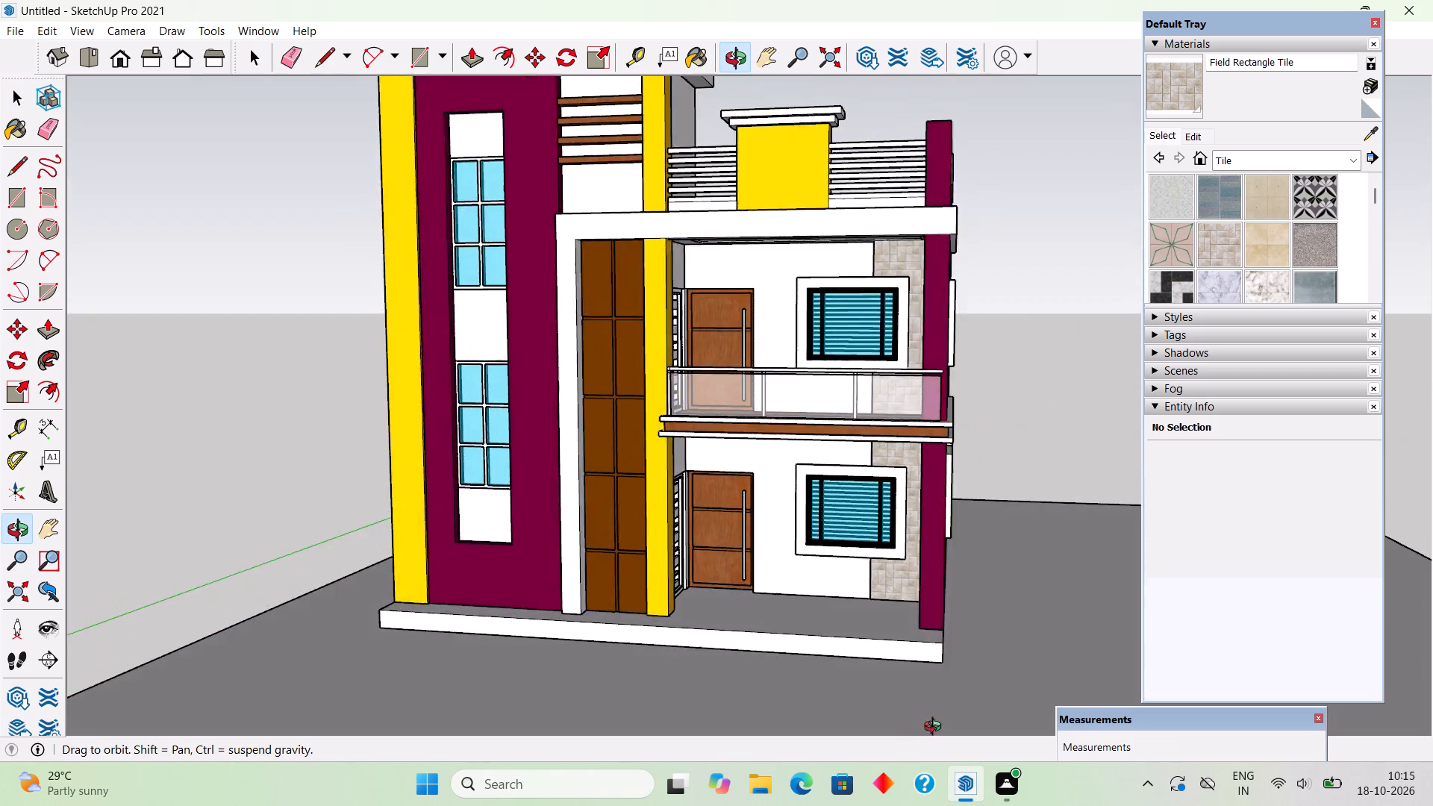
middle_click_drag(936, 728, 1005, 701)
scroll(912, 584, "down", 8)
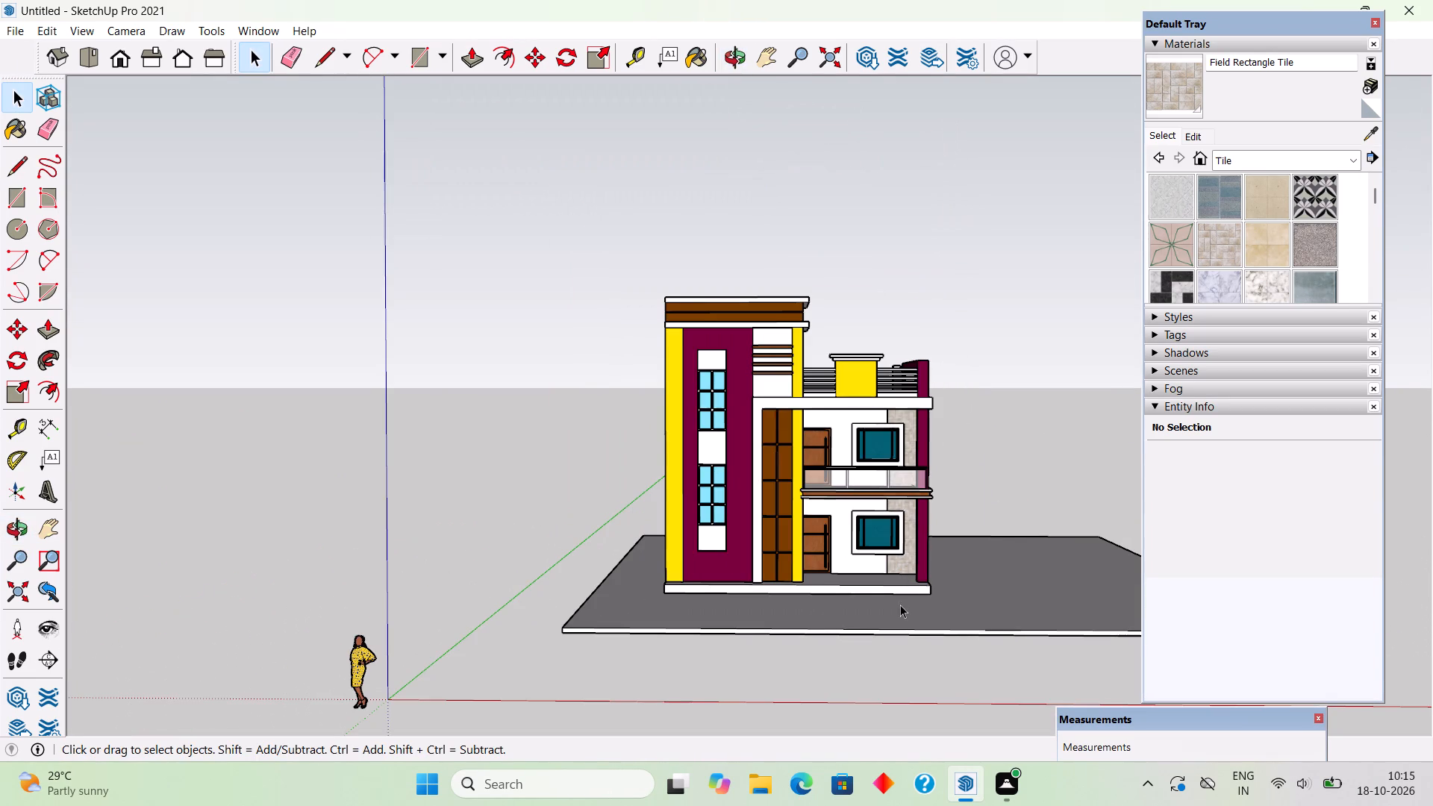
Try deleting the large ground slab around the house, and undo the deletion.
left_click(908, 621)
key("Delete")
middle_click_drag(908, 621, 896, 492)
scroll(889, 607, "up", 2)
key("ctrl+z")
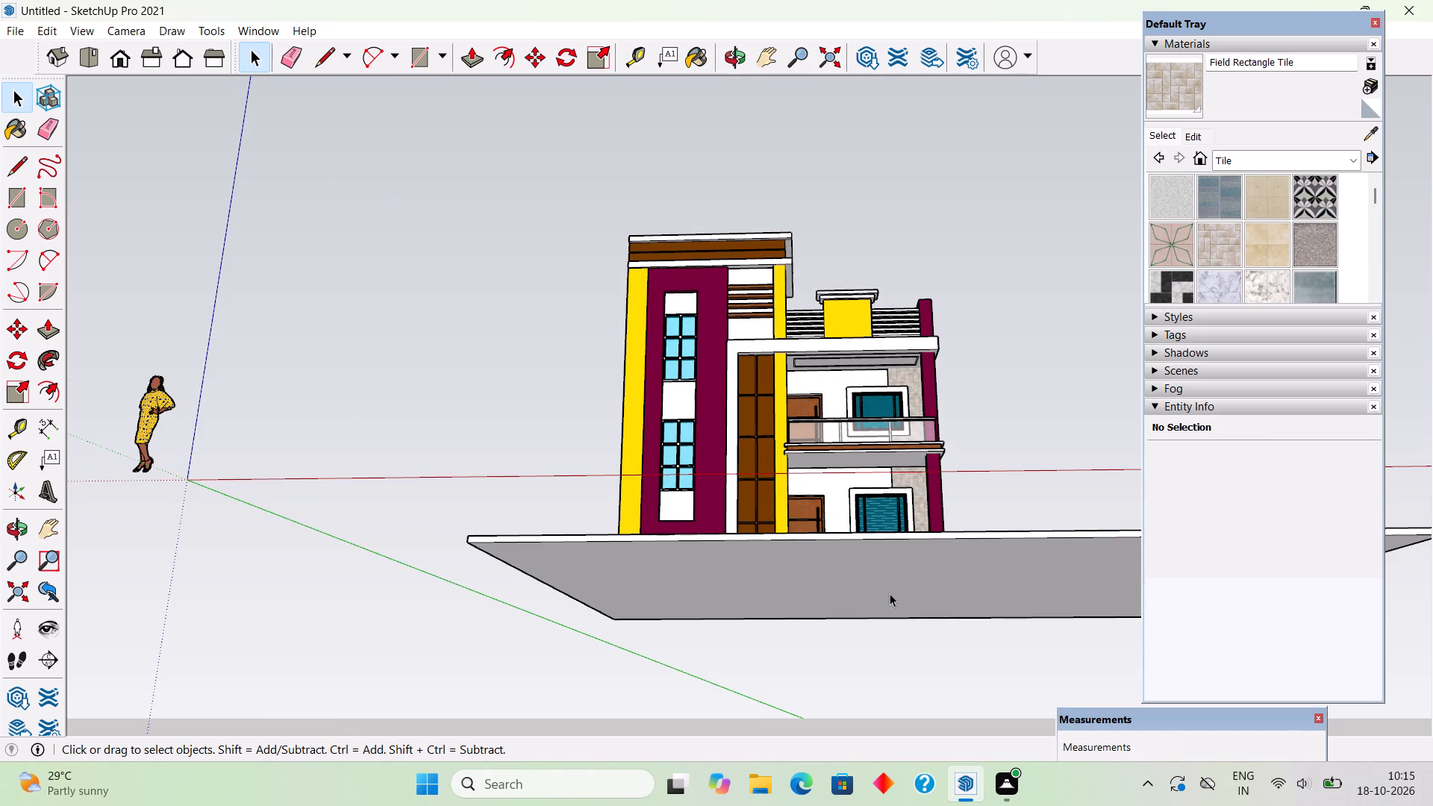
Delete the large ground slab around the house, keeping the building's white plinth.
middle_click_drag(905, 603, 878, 726)
scroll(887, 592, "up", 3)
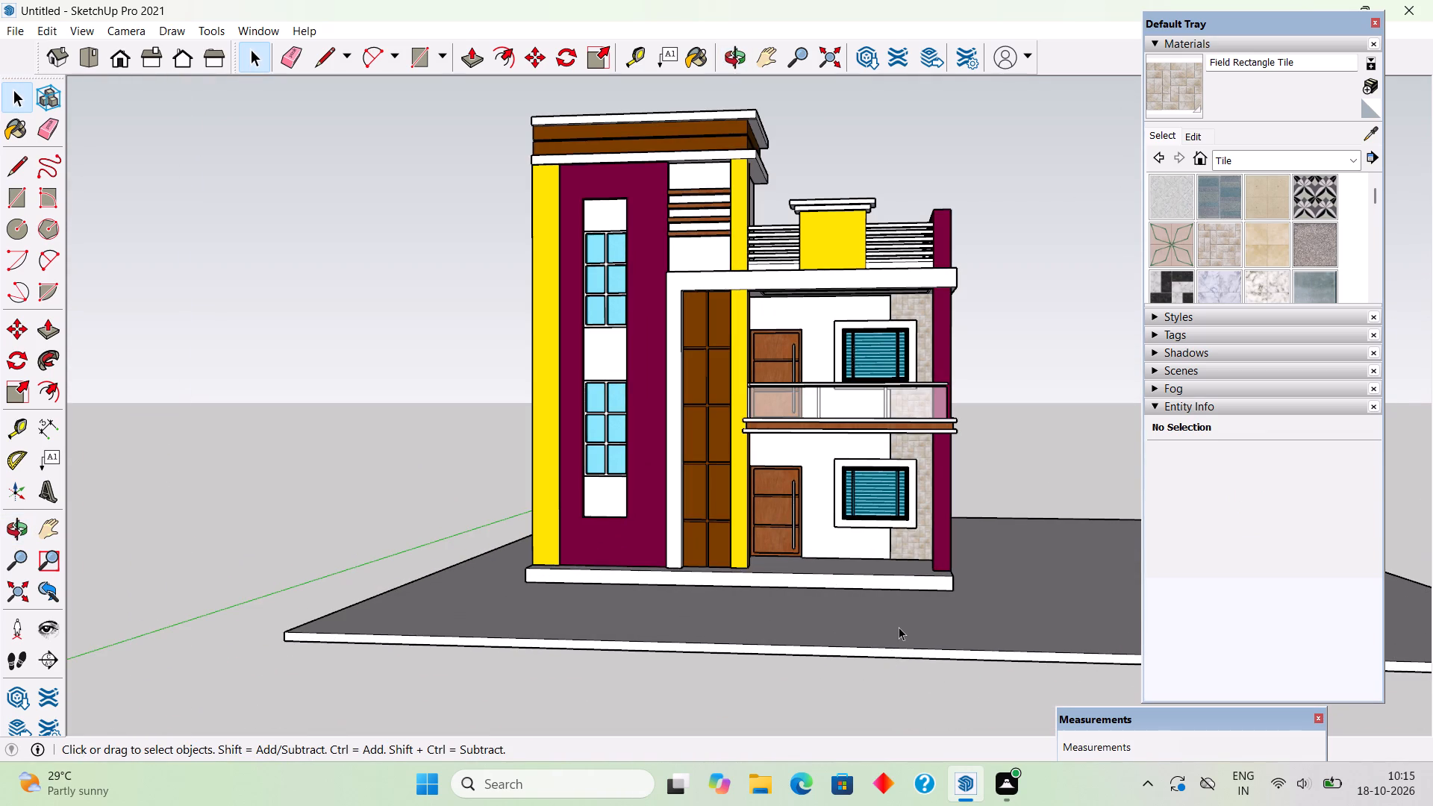
left_click(899, 627)
key("Delete")
middle_click_drag(899, 624, 864, 369)
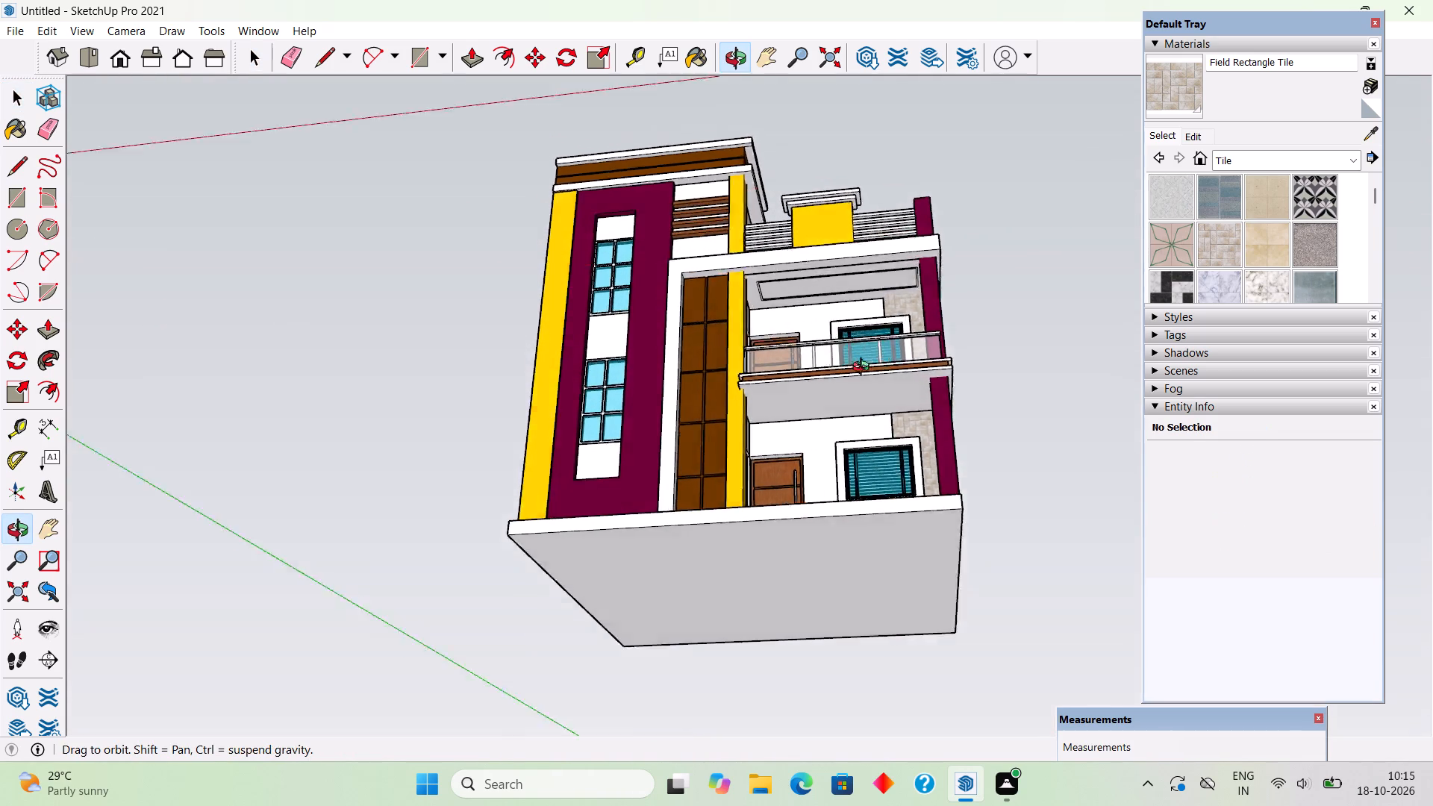
Inside the plinth's group, extrude its underside 2.6' downward with Push/Pull, and leave the group.
middle_click_drag(864, 369, 861, 361)
double_click(856, 596)
key("p")
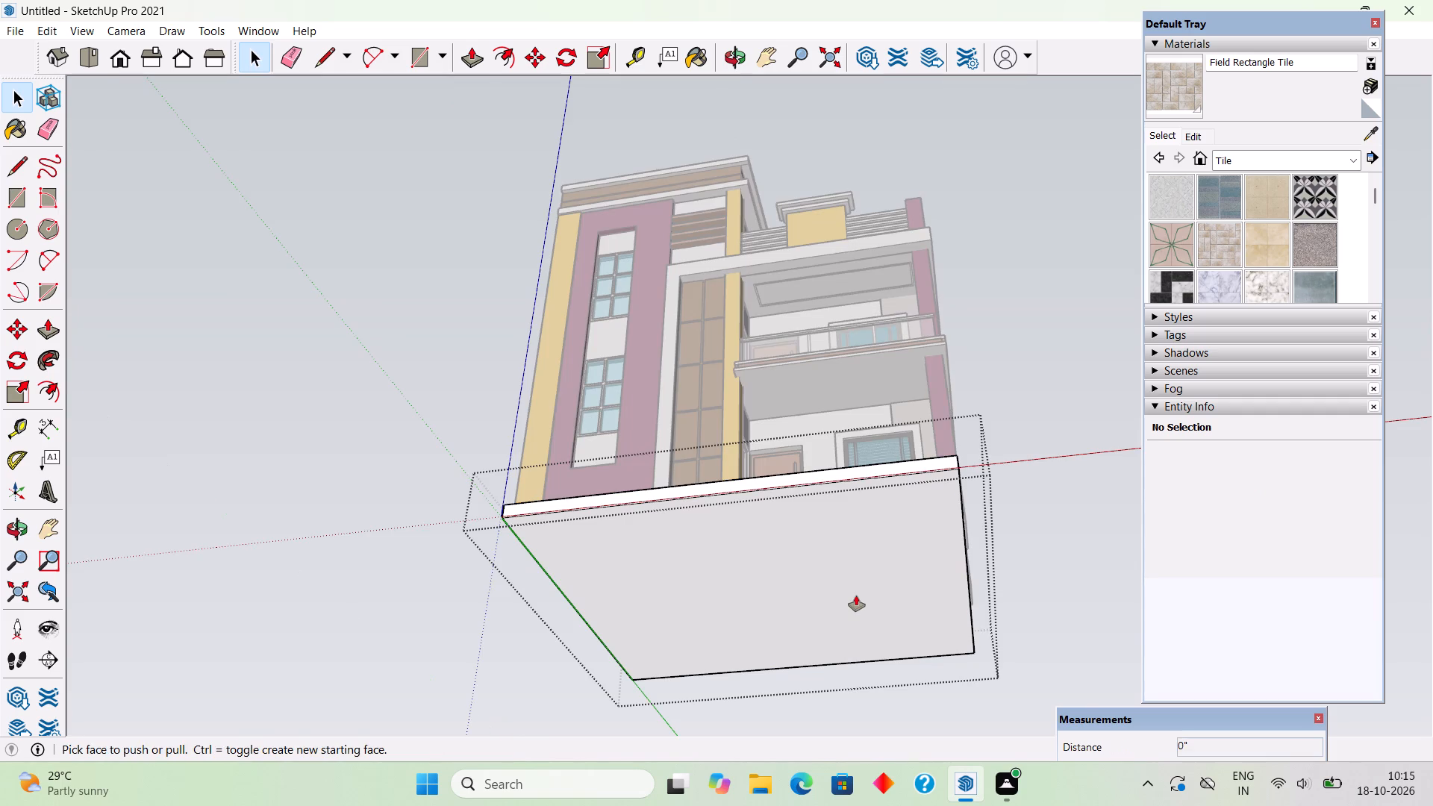
left_click(858, 588)
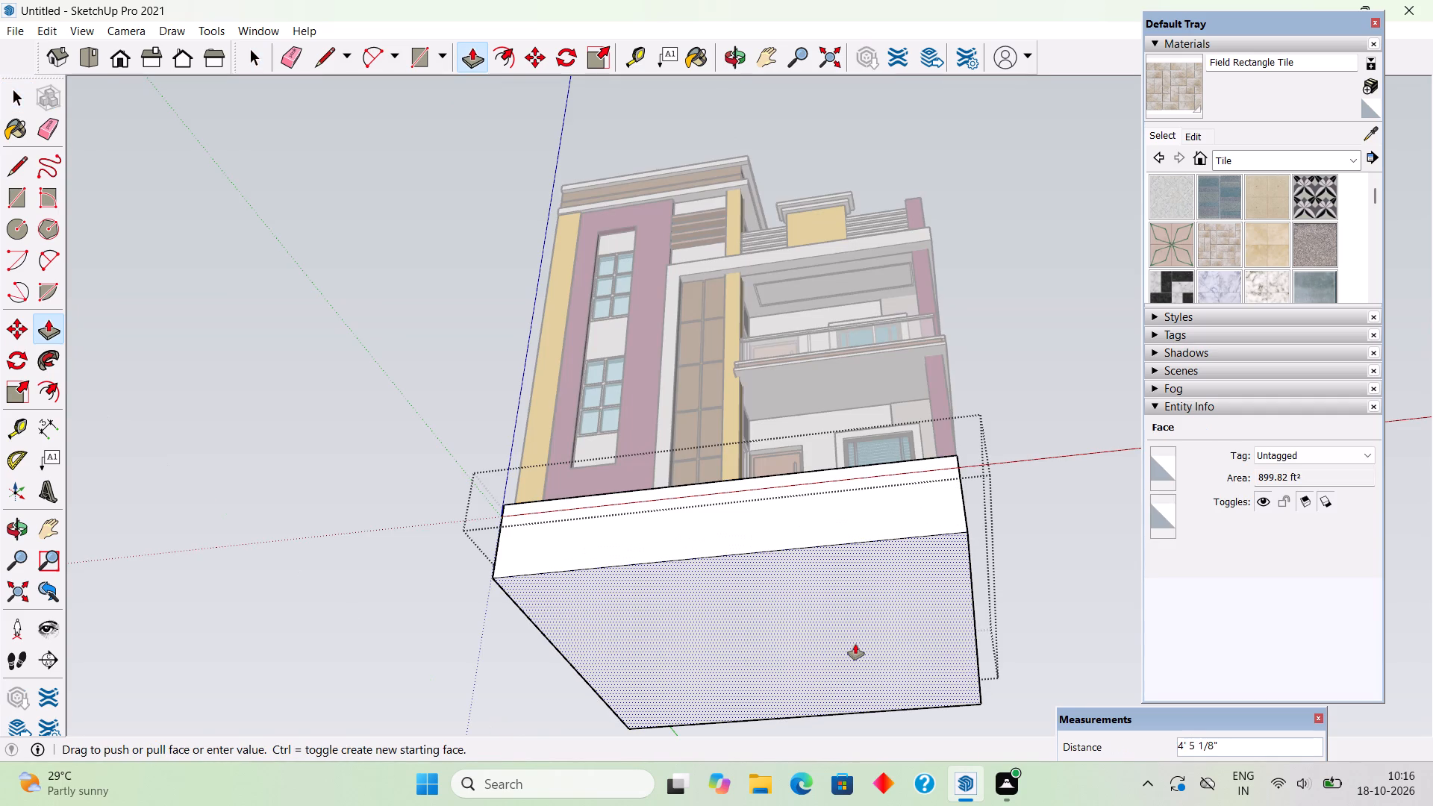
key("2")
type(".6")
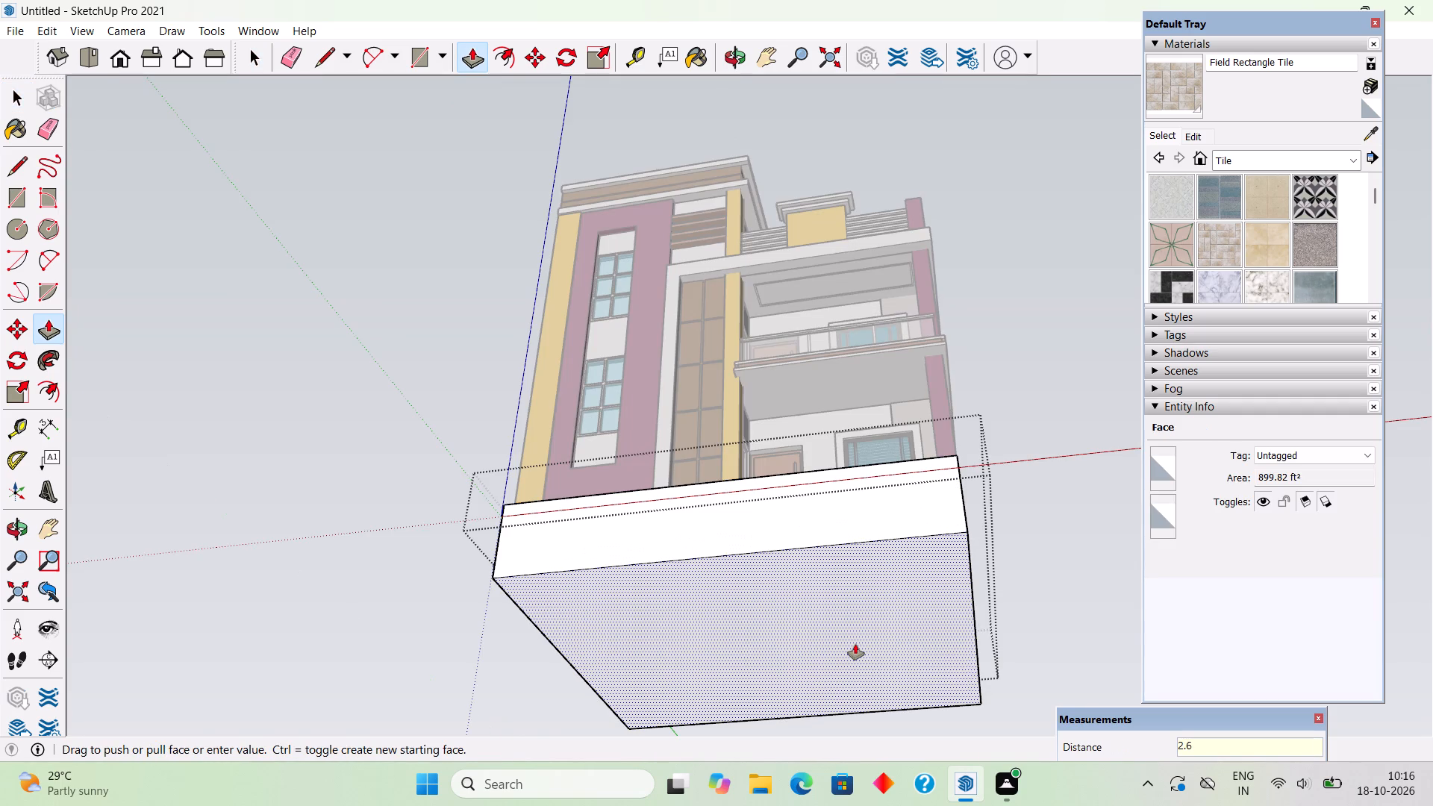
key("apostrophe")
key("Return")
key("space")
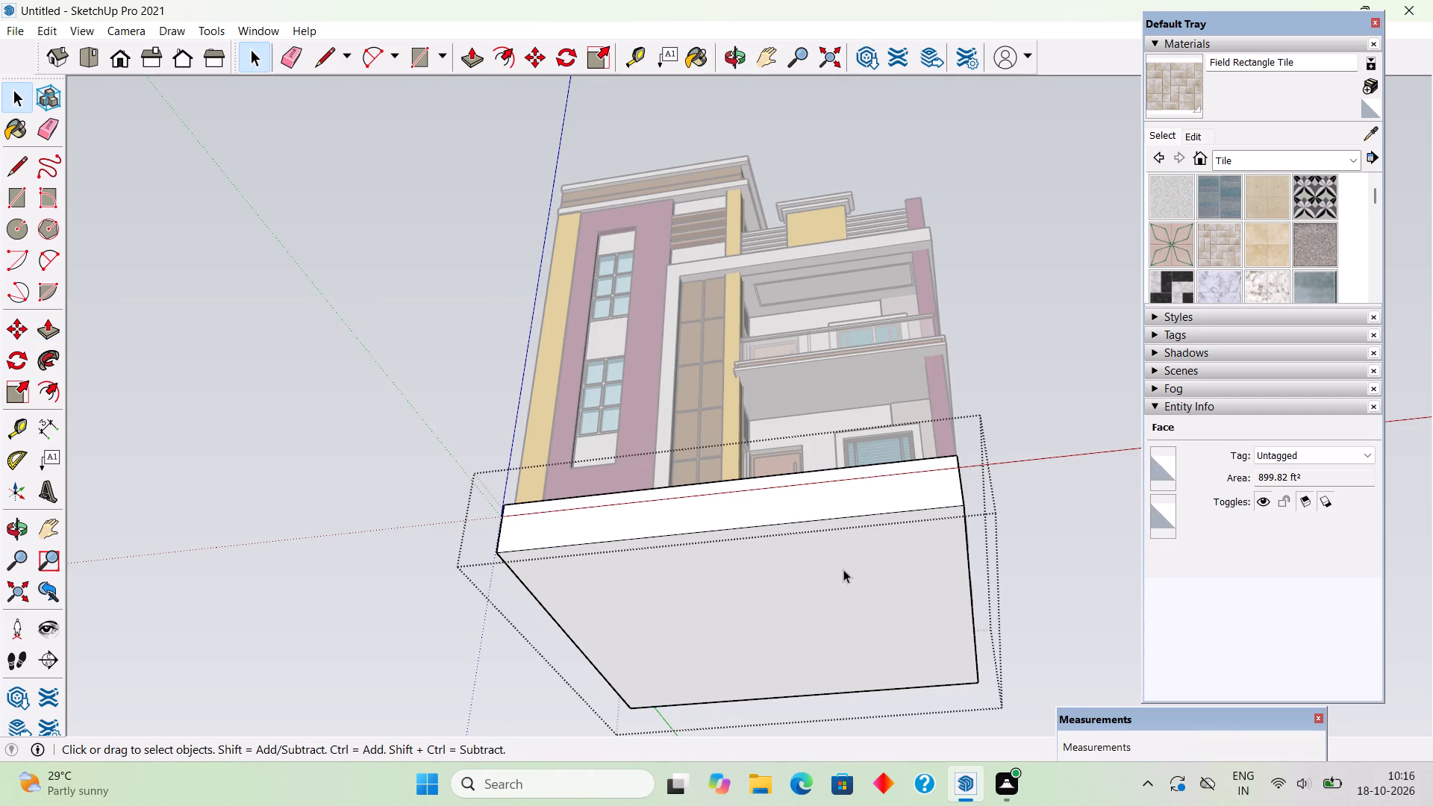
triple_click(839, 504)
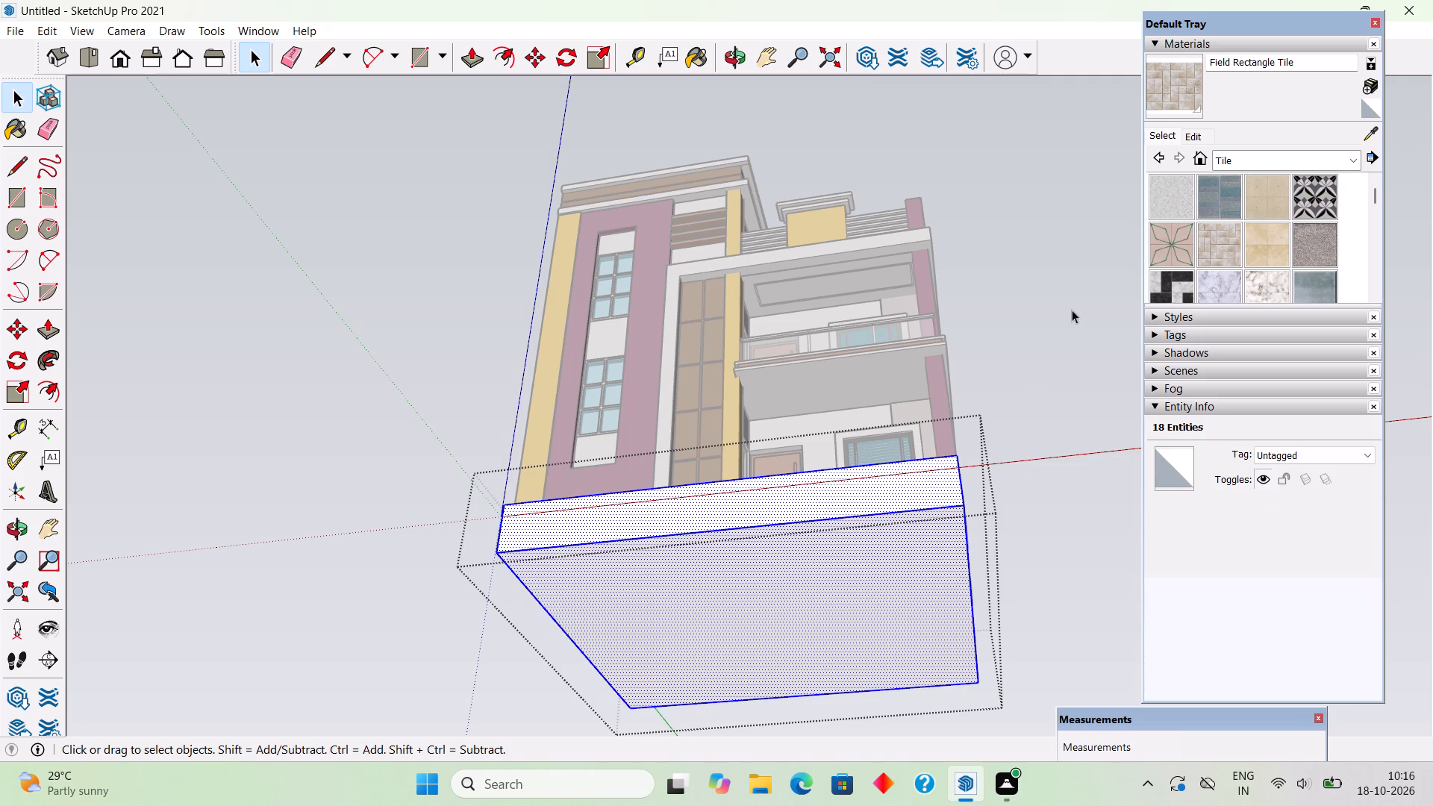
left_click(1073, 302)
Select the whole house together with its plinth and move it 2.6' vertically upward.
middle_click_drag(922, 278, 980, 512)
scroll(980, 512, "down", 3)
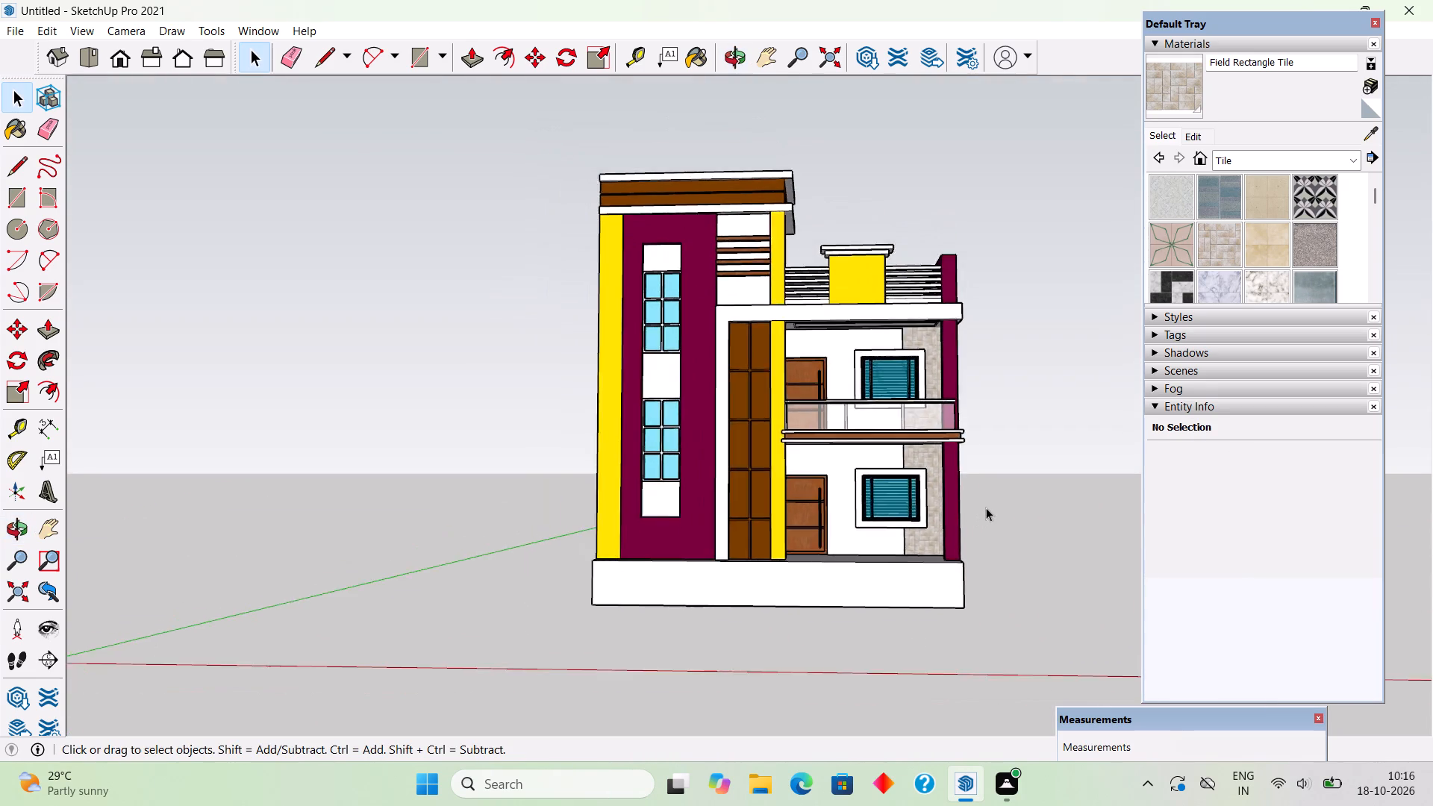
scroll(986, 507, "down", 3)
left_click_drag(631, 146, 1028, 649)
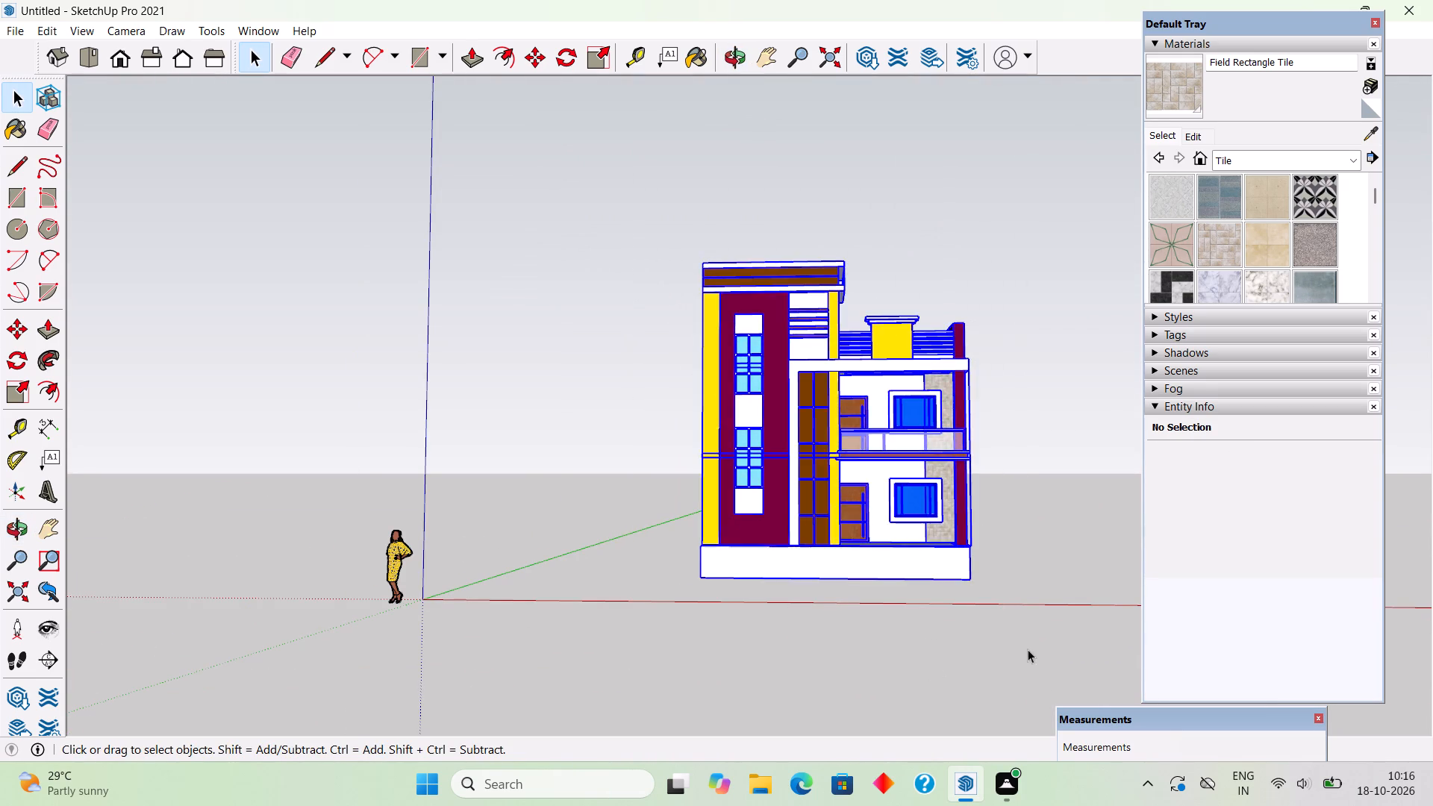
scroll(1014, 637, "up", 8)
scroll(986, 560, "up", 10)
key("m")
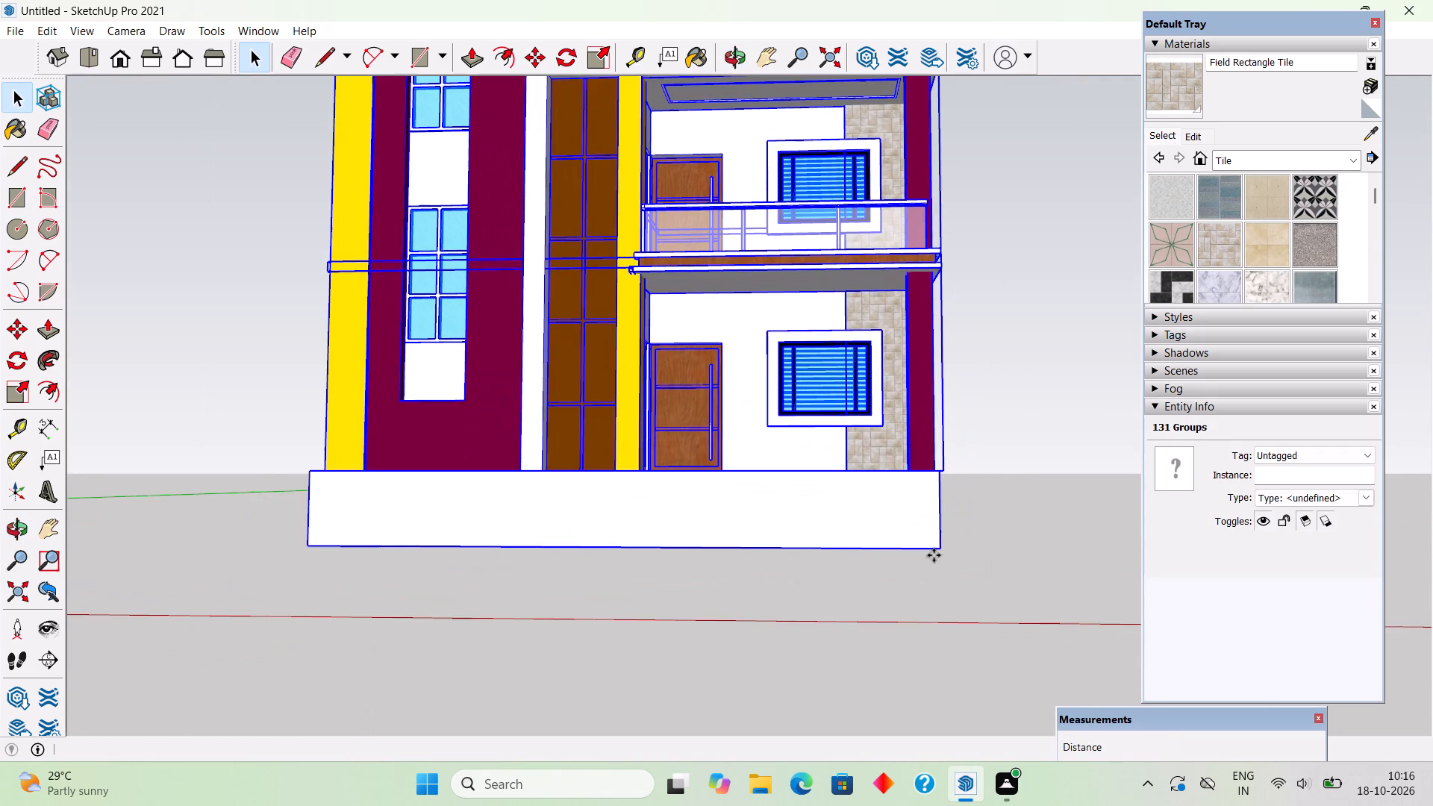
left_click(940, 546)
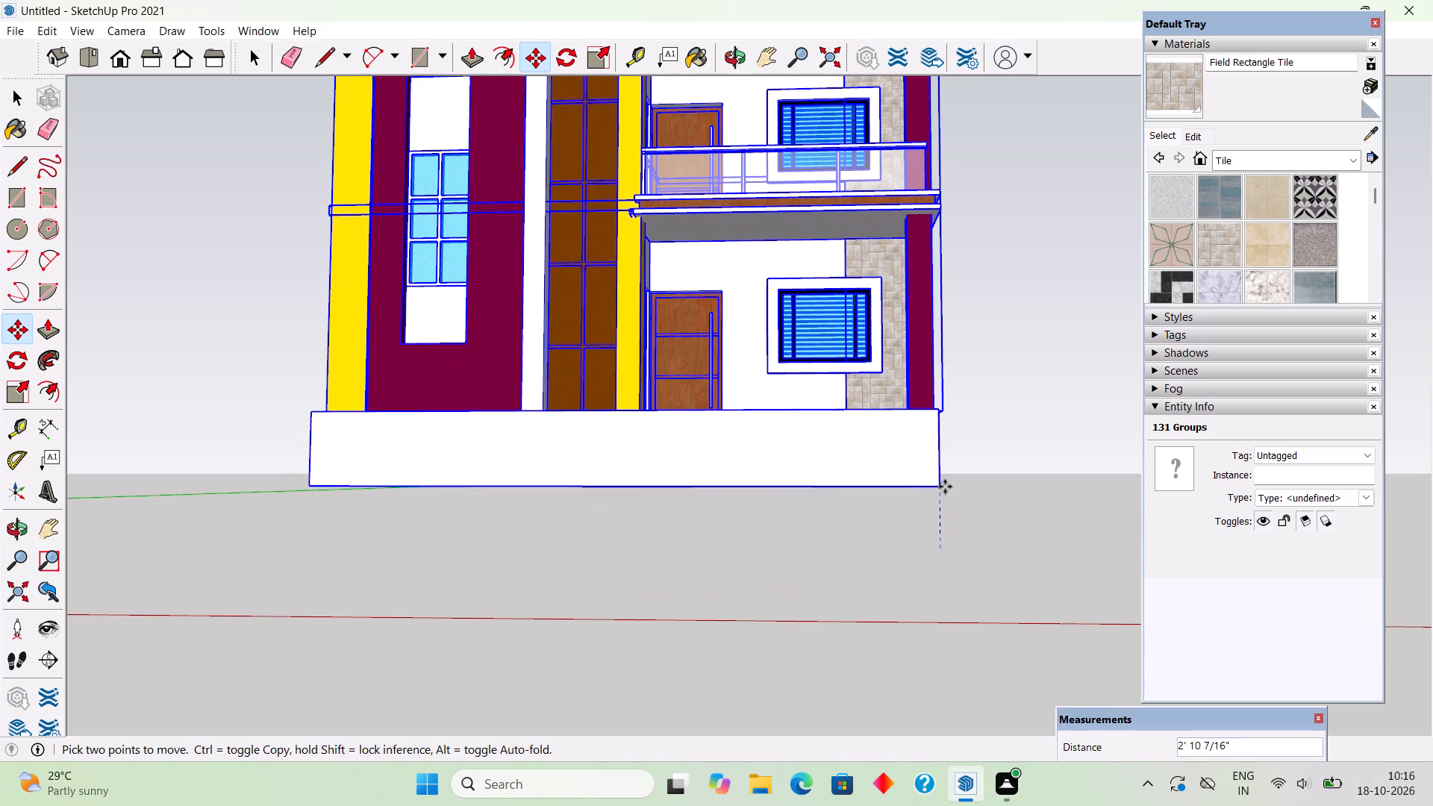
type("2.")
type("6'")
key("Return")
key("space")
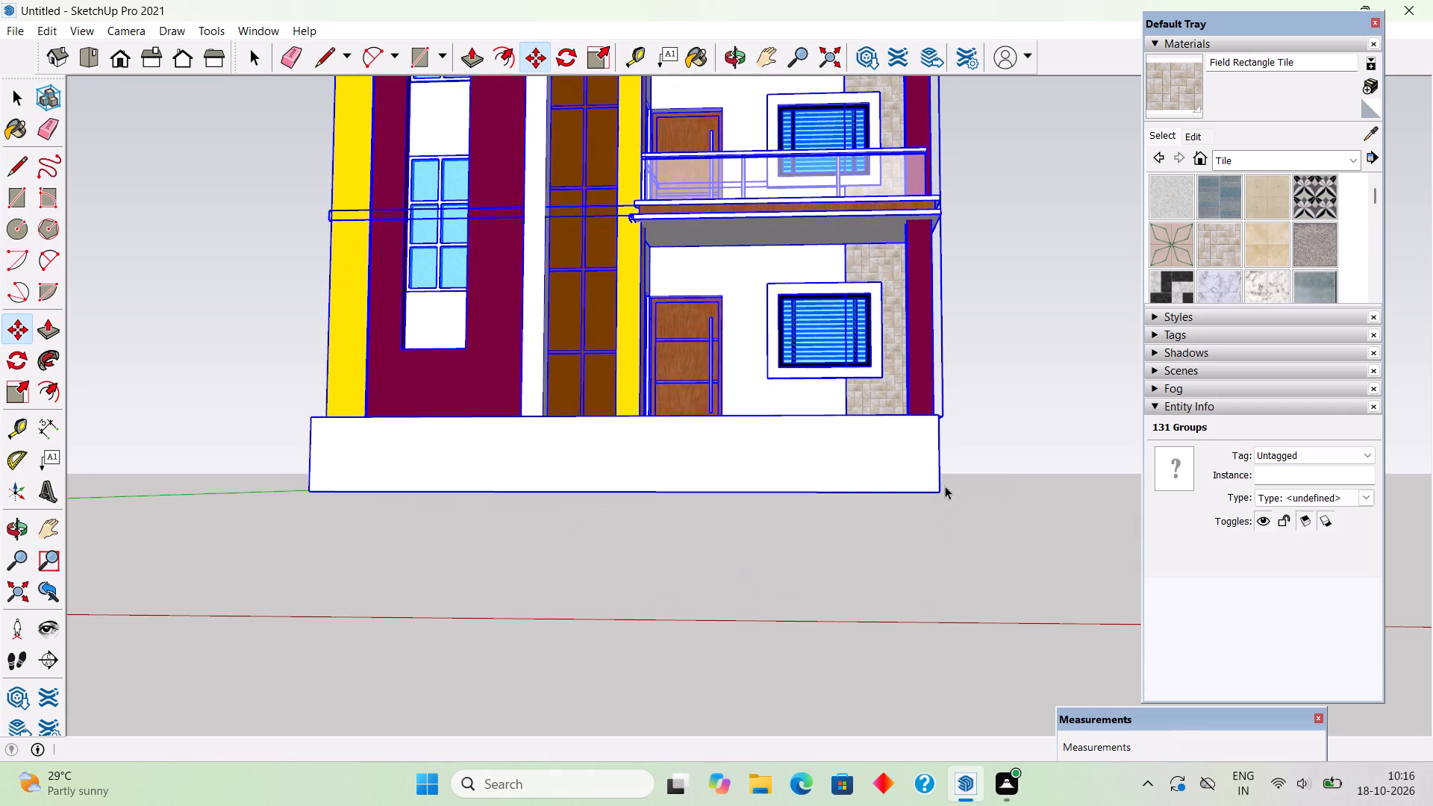
left_click(970, 430)
Inside the plinth's group, extrude the underside a further 6" downward, and leave the group.
middle_click_drag(937, 474, 890, 637)
scroll(890, 637, "down", 8)
scroll(893, 604, "up", 1)
middle_click_drag(894, 657, 908, 473)
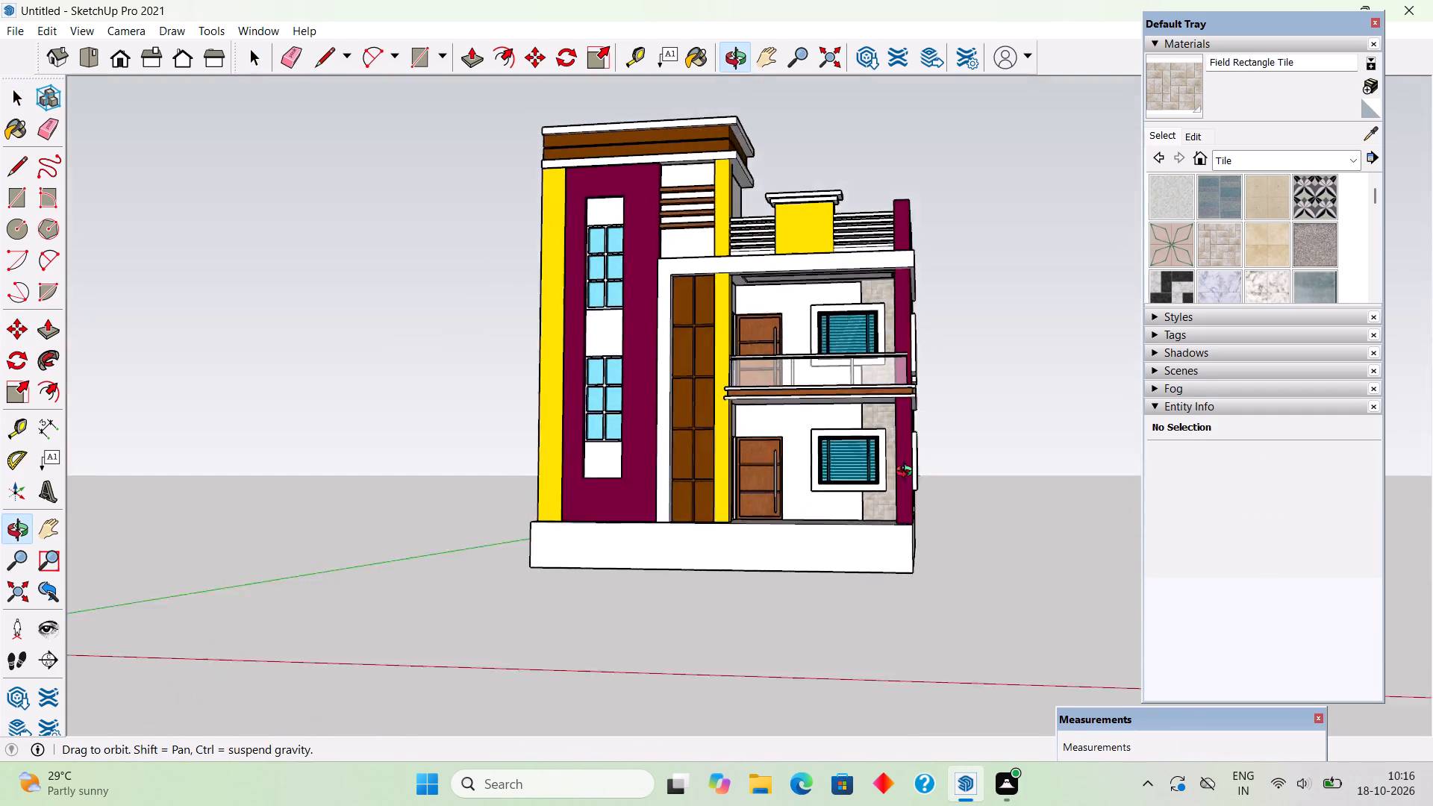
middle_click_drag(908, 473, 891, 502)
scroll(862, 590, "up", 4)
middle_click_drag(850, 549, 799, 424)
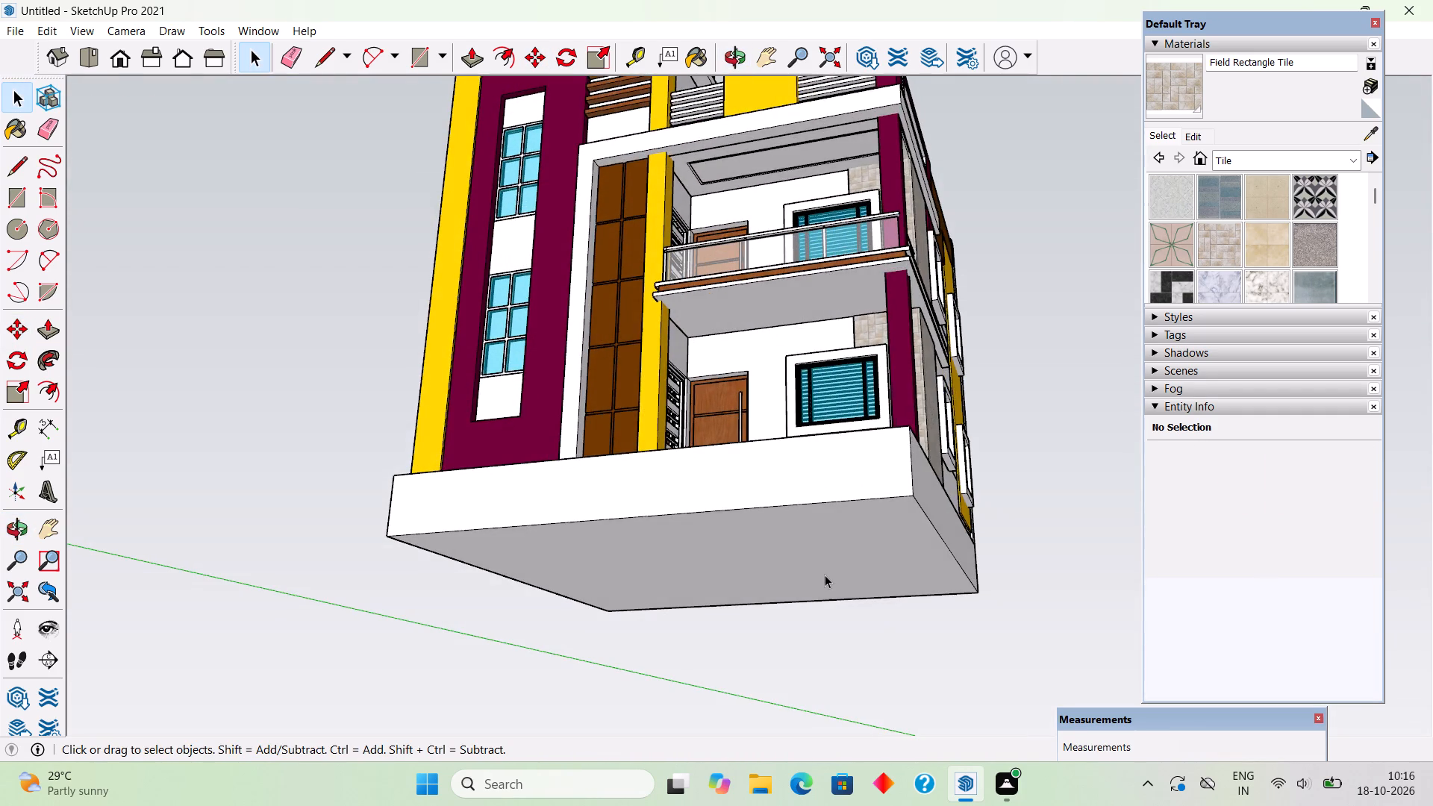
triple_click(825, 575)
key("p")
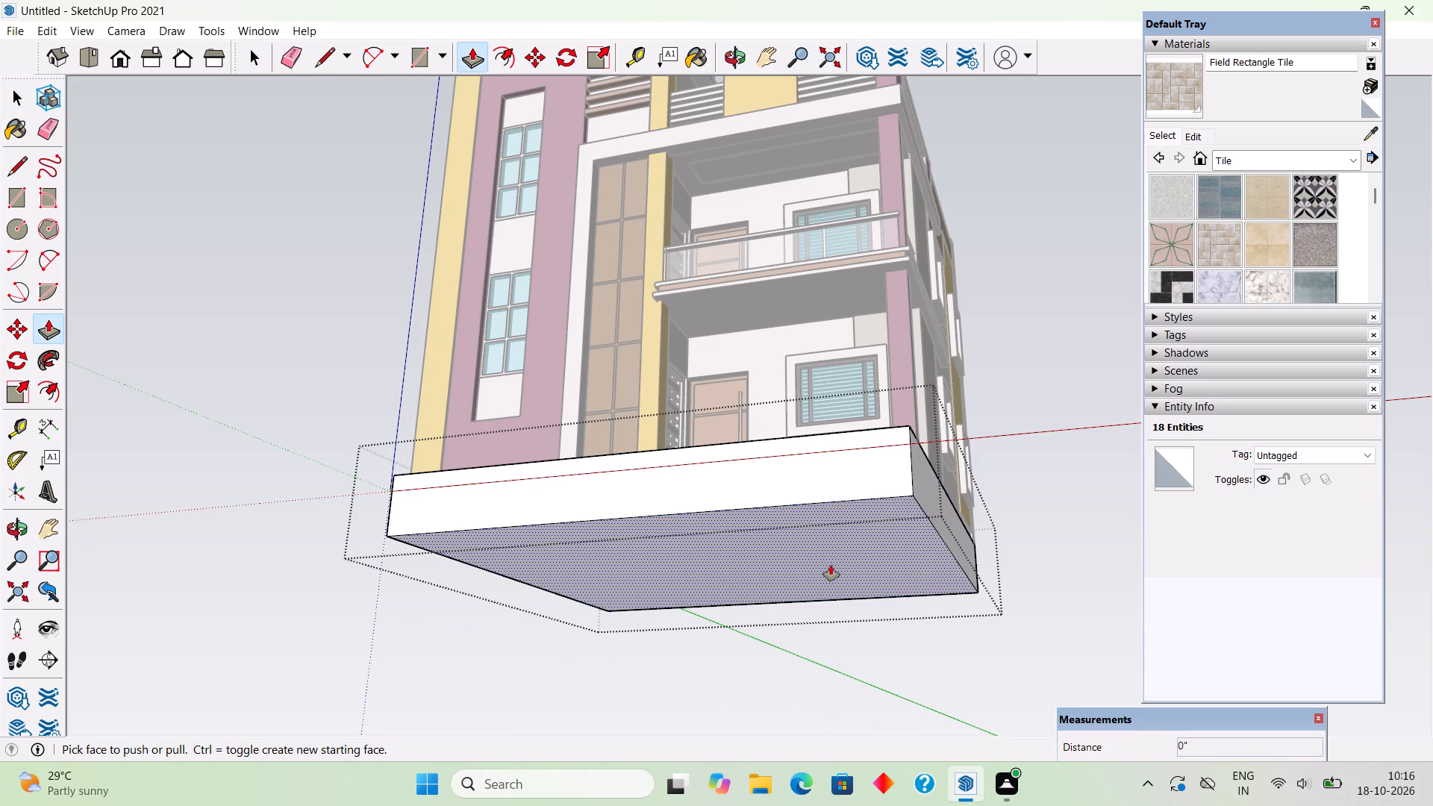
left_click(831, 563)
type("6\"")
key("Return")
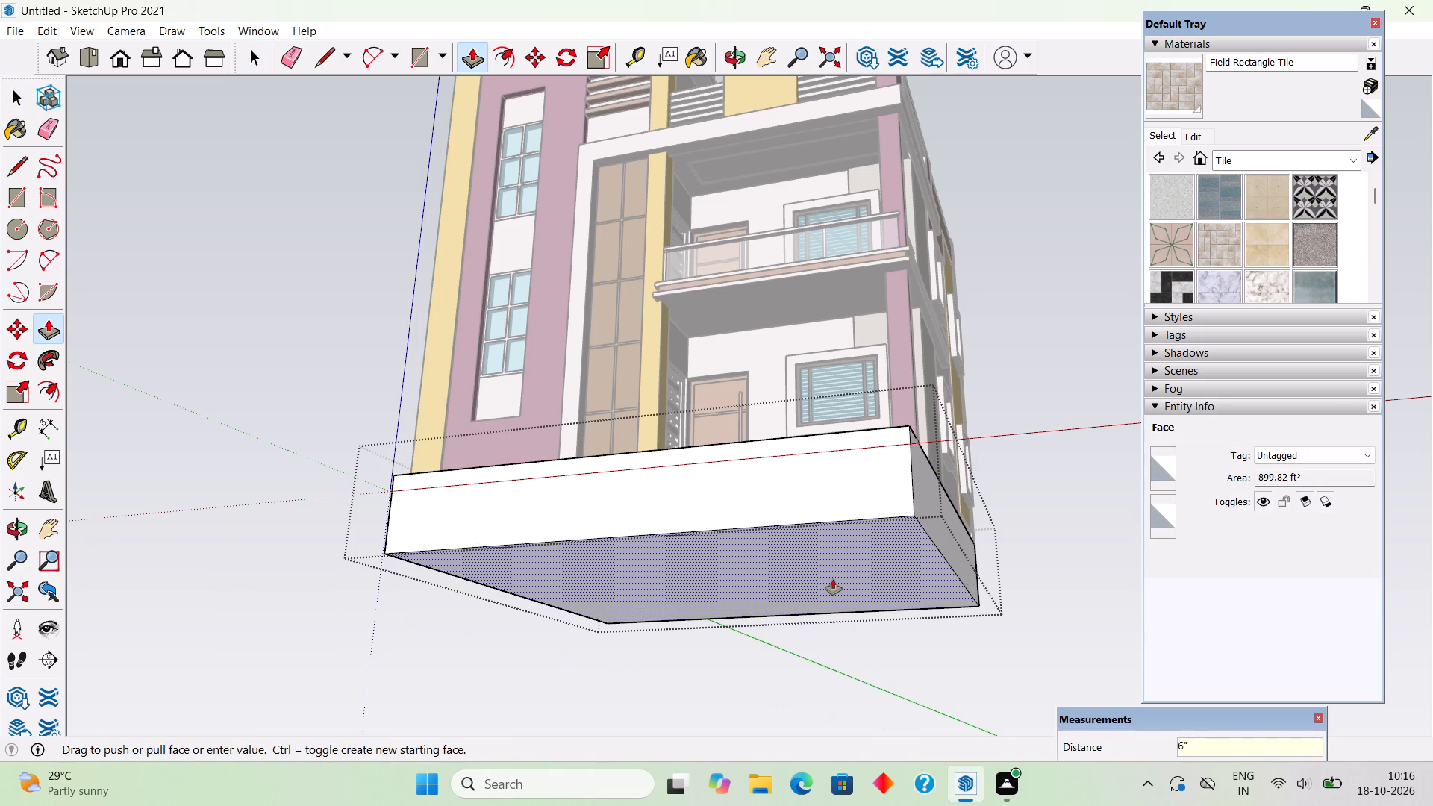
key("space")
left_click(1007, 342)
Examine the house's front and side and how its deepened plinth sits relative to the ground.
middle_click_drag(983, 446, 1005, 576)
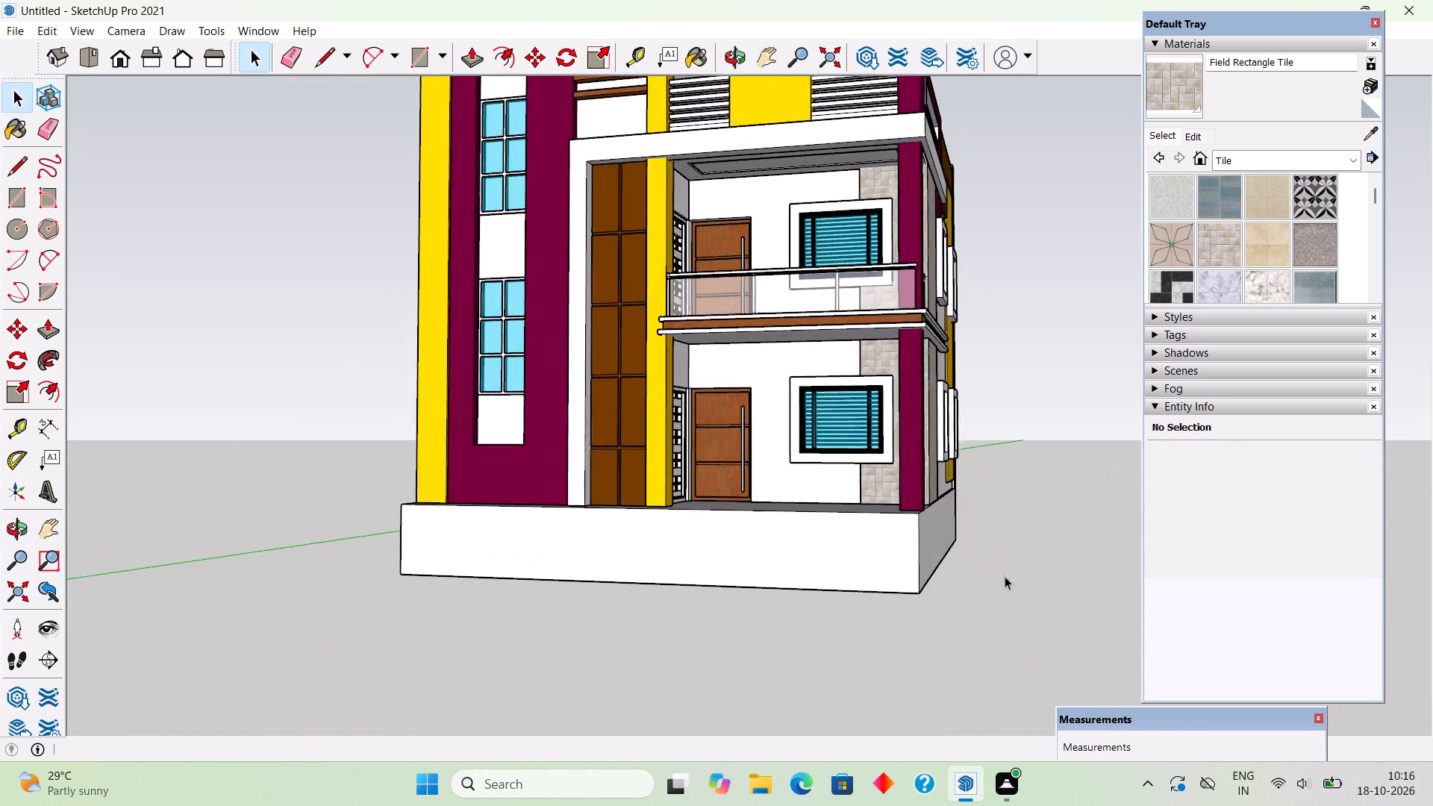
scroll(1005, 576, "down", 8)
middle_click_drag(898, 643, 957, 606)
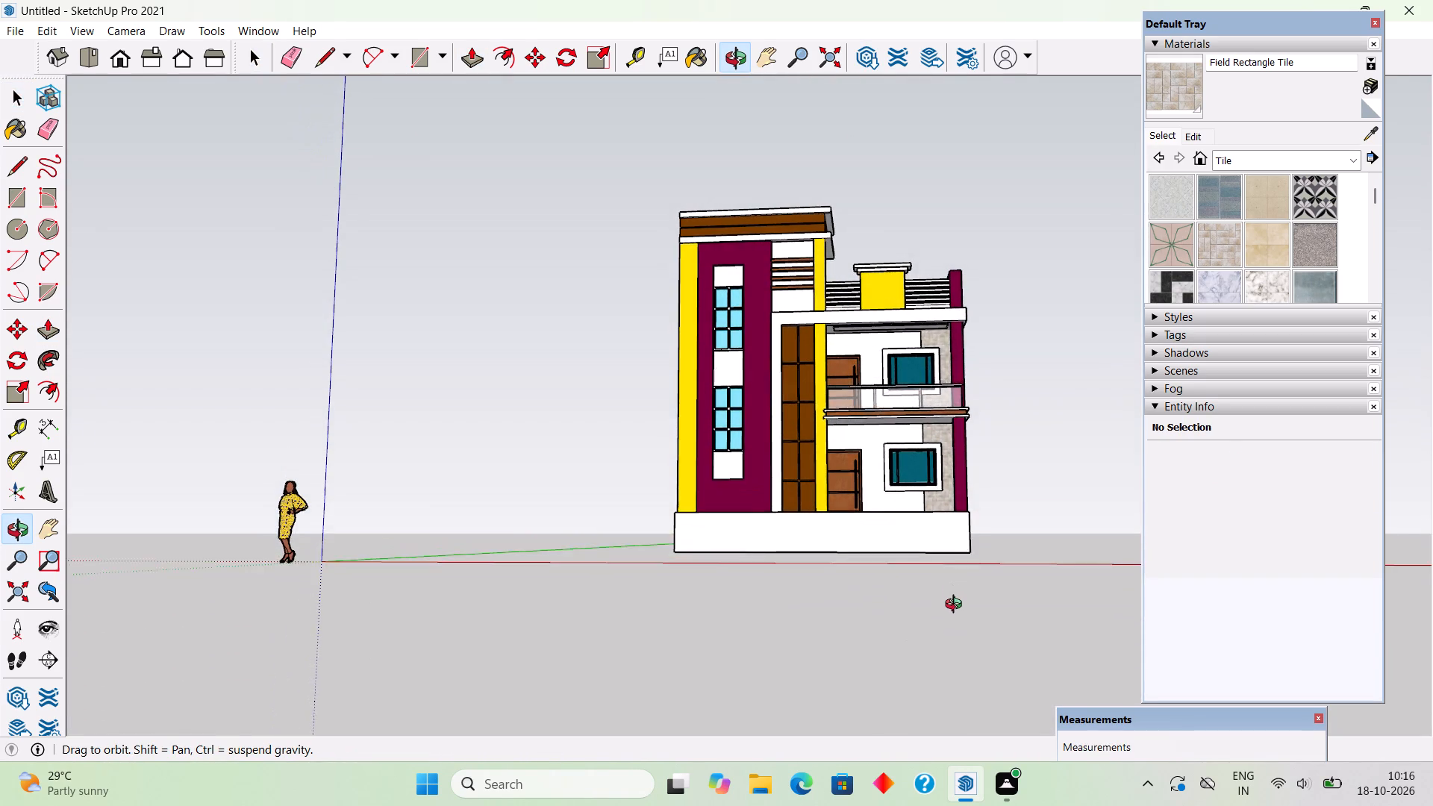
middle_click_drag(957, 606, 961, 602)
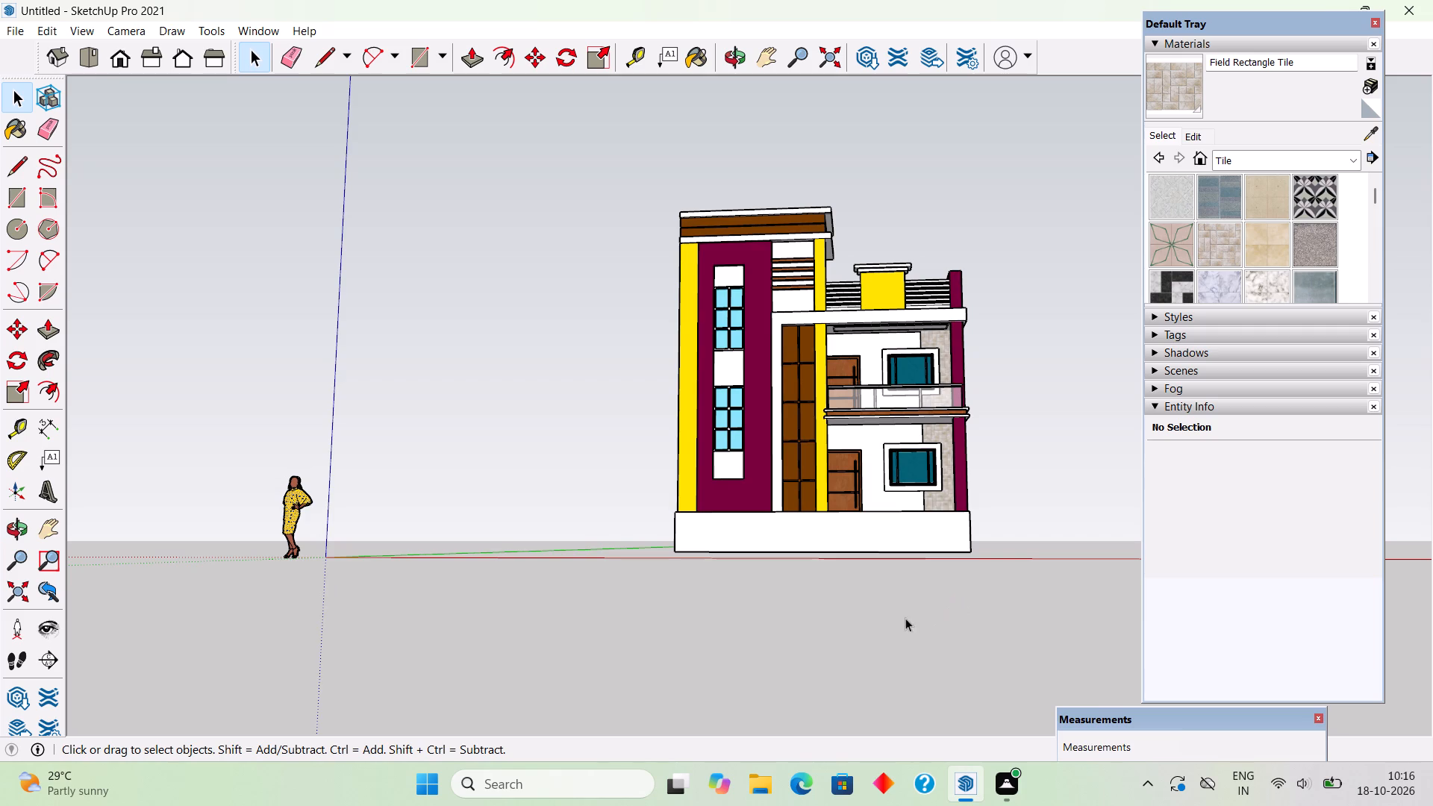
scroll(863, 606, "down", 1)
middle_click_drag(861, 602, 869, 602)
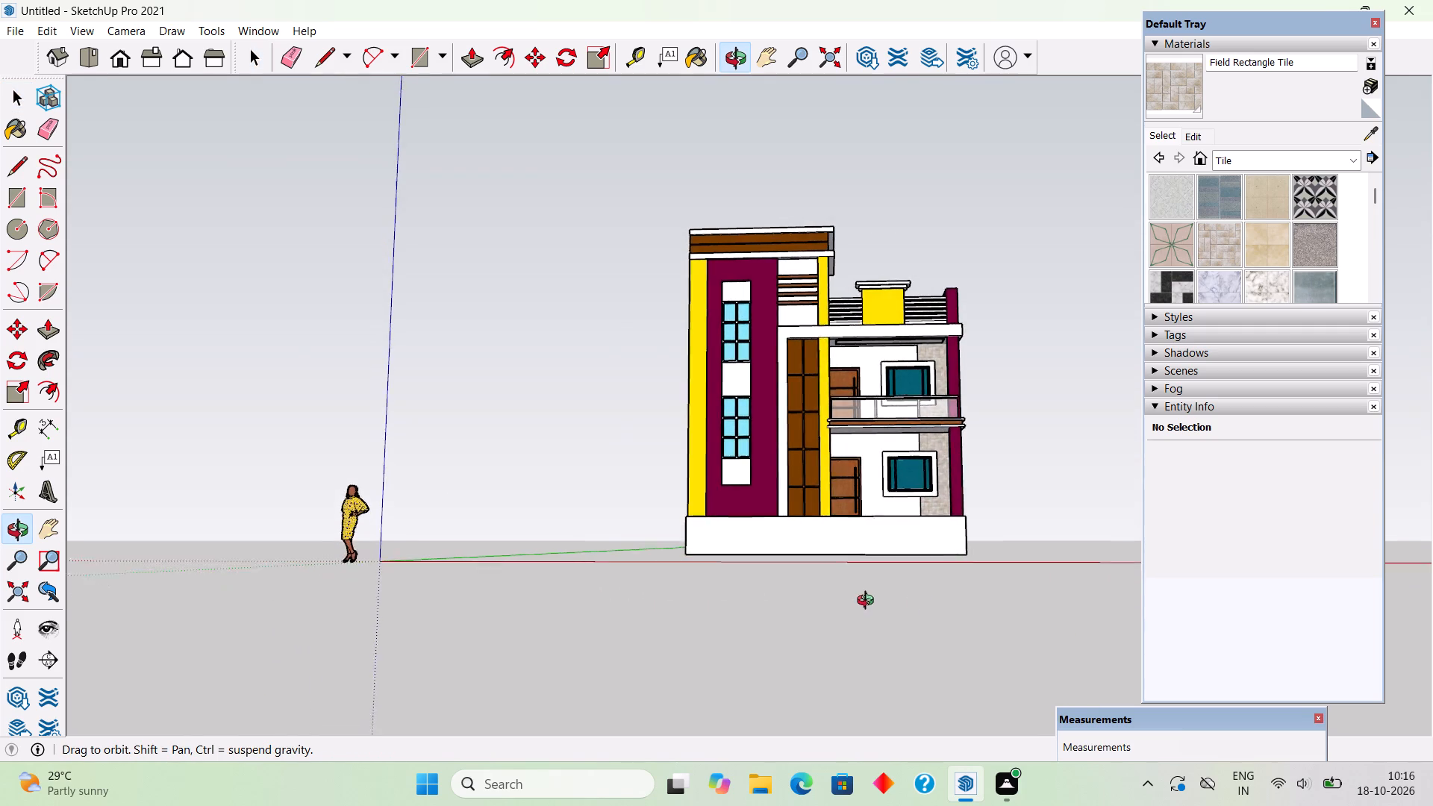
middle_click_drag(869, 602, 992, 664)
scroll(995, 665, "down", 3)
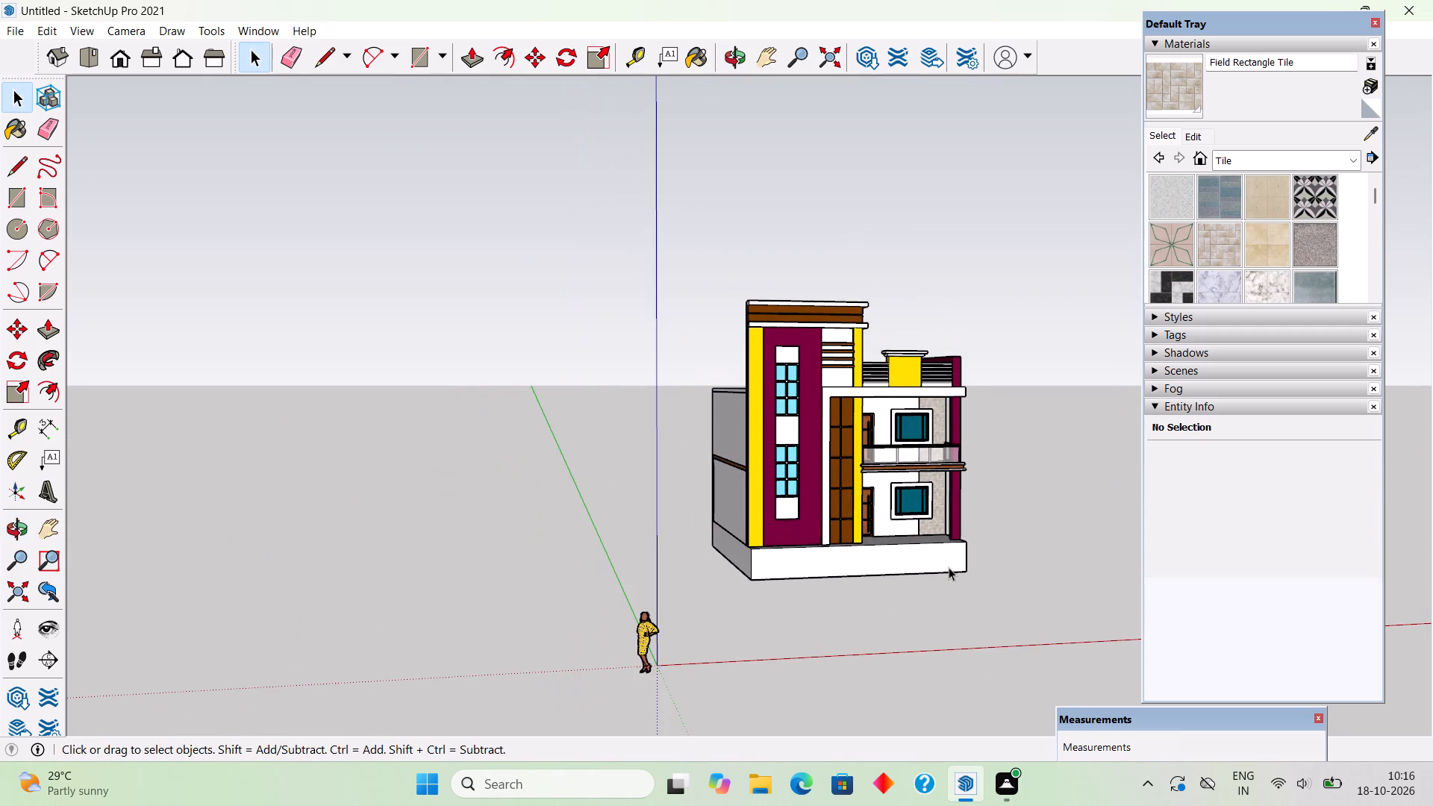
scroll(949, 566, "down", 1)
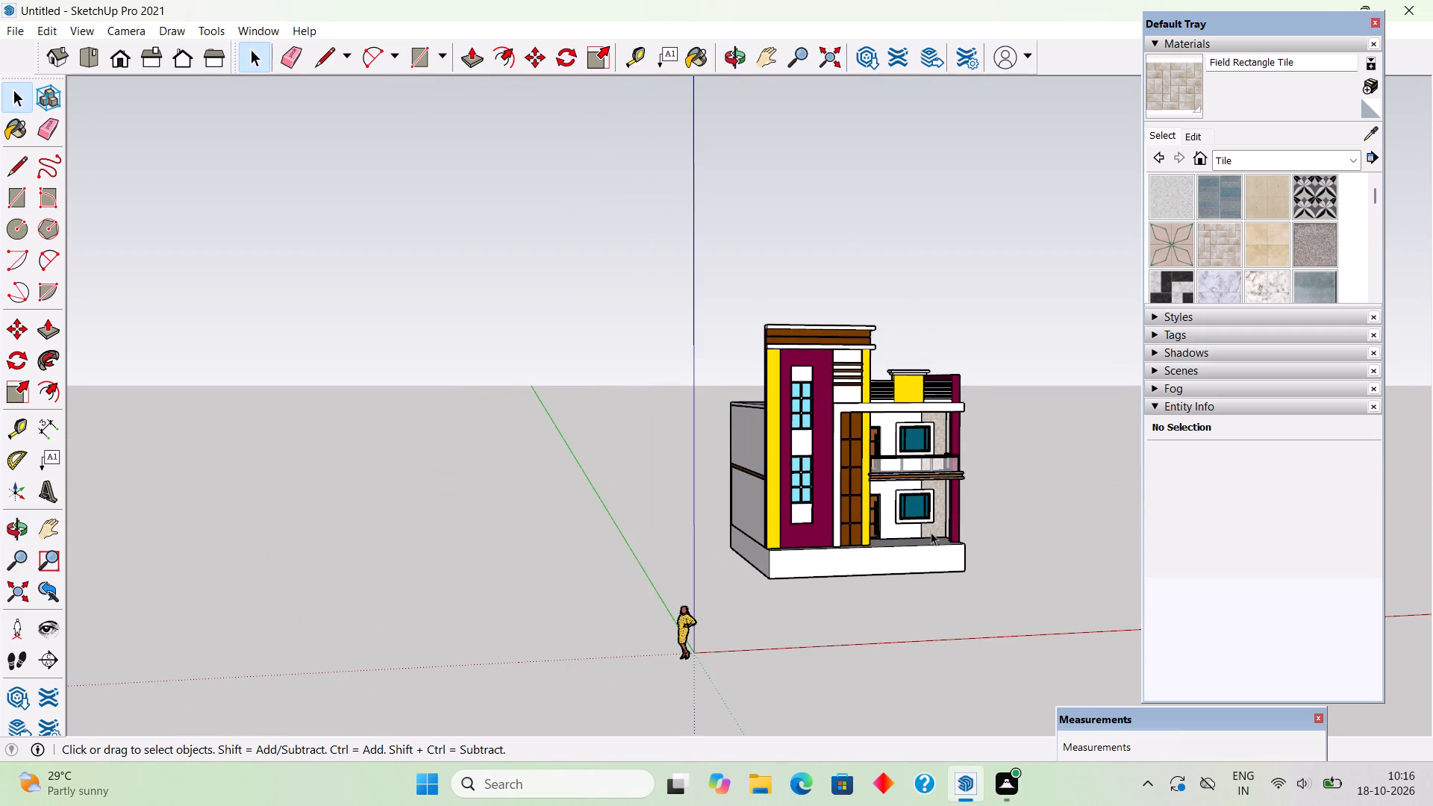
middle_click_drag(928, 496, 824, 454)
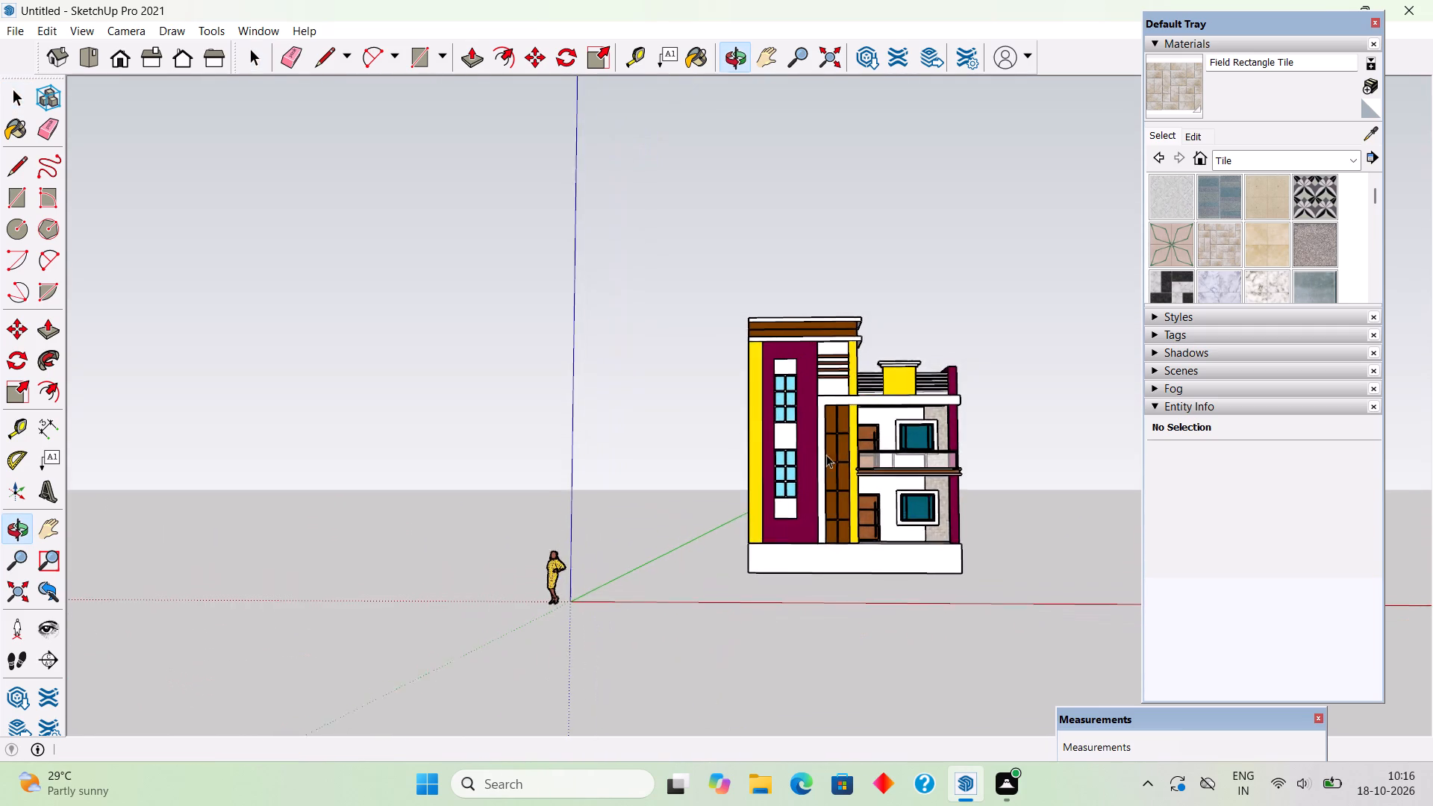
scroll(1063, 396, "up", 7)
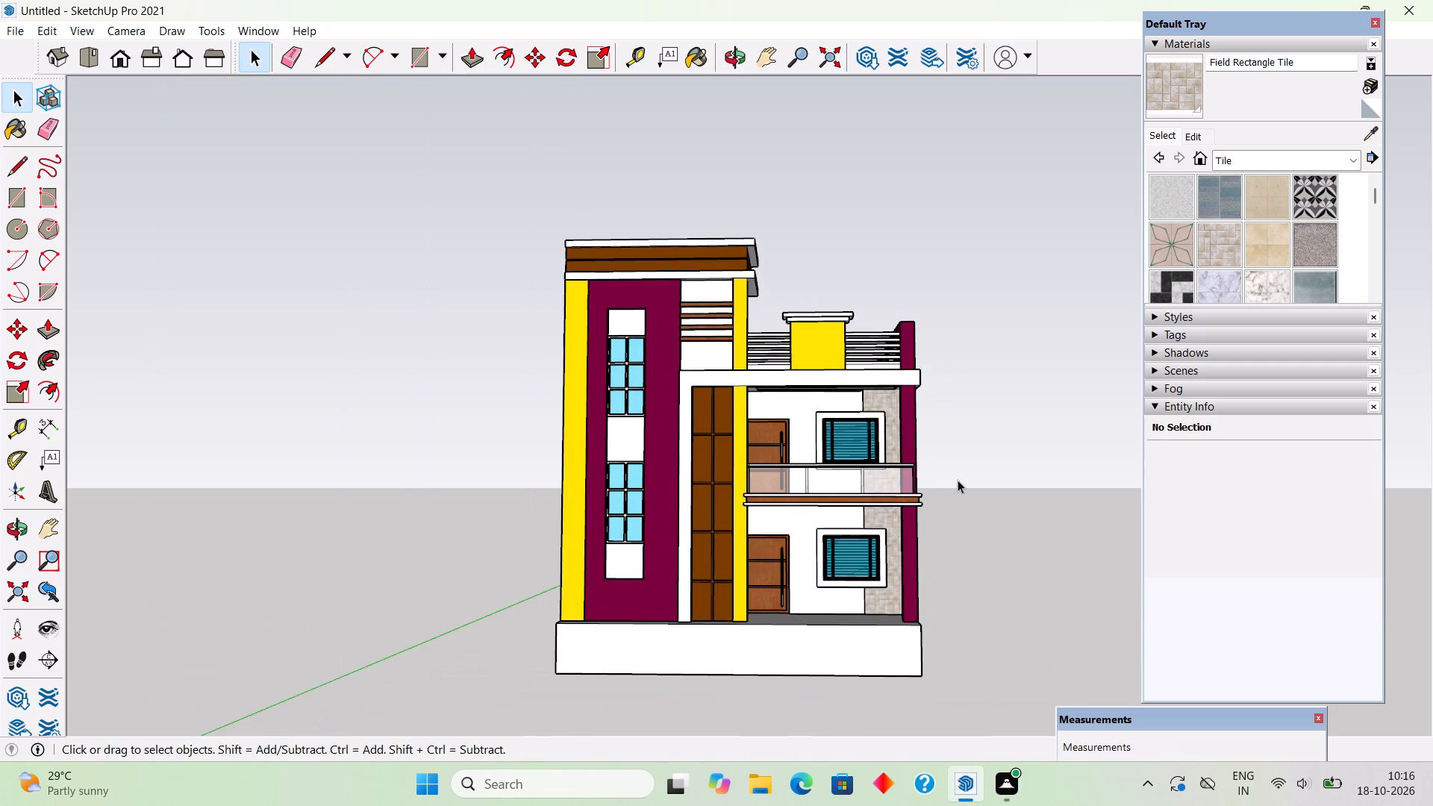
scroll(958, 480, "up", 2)
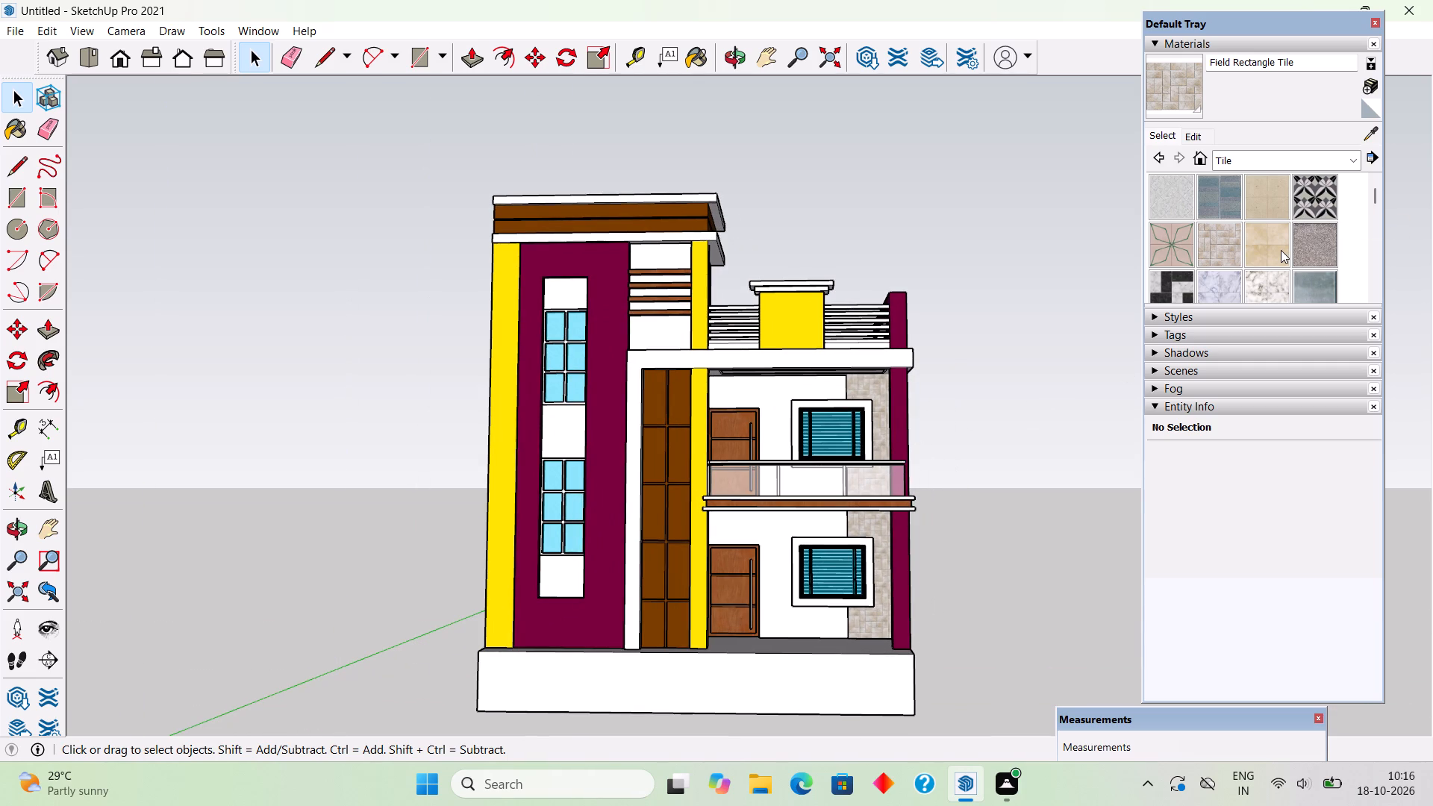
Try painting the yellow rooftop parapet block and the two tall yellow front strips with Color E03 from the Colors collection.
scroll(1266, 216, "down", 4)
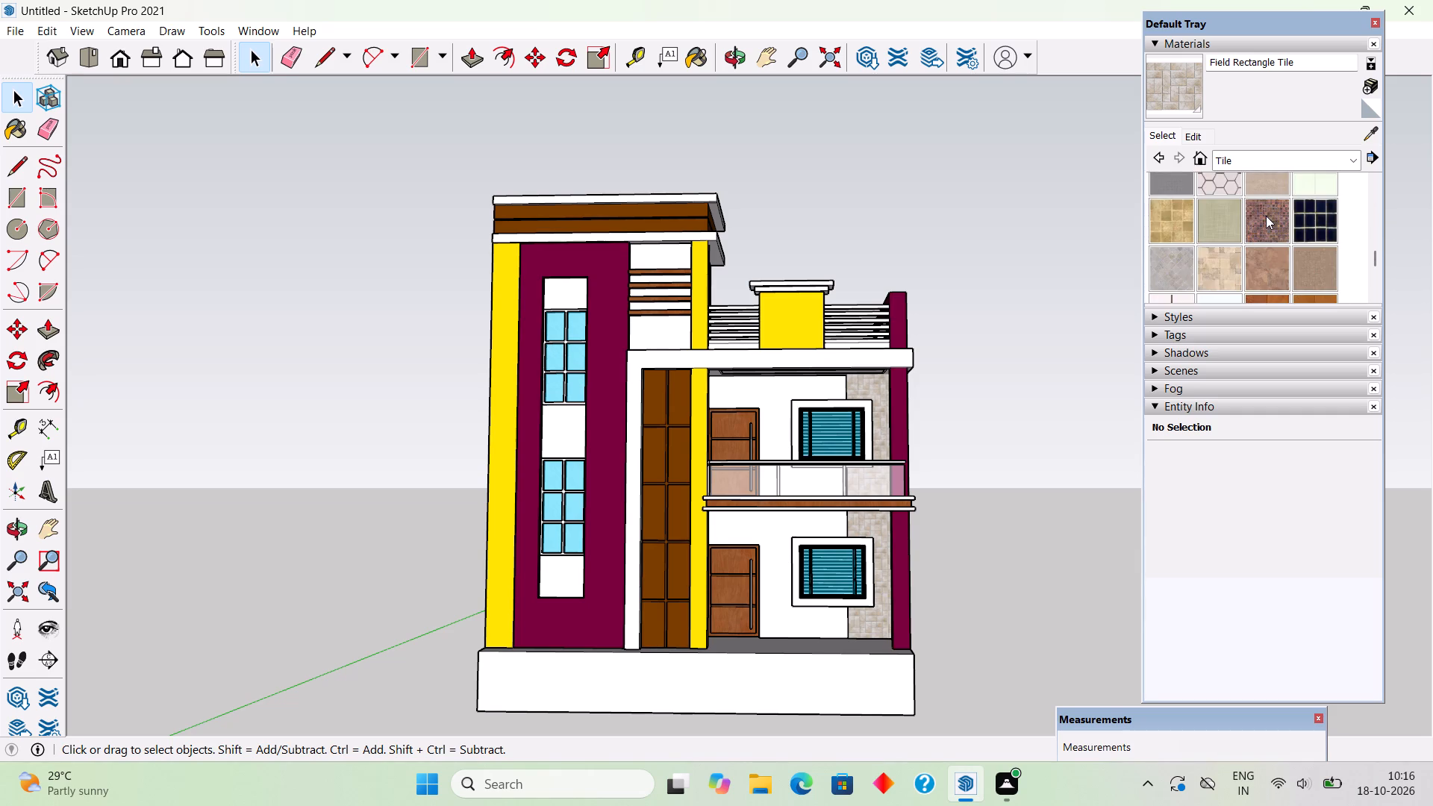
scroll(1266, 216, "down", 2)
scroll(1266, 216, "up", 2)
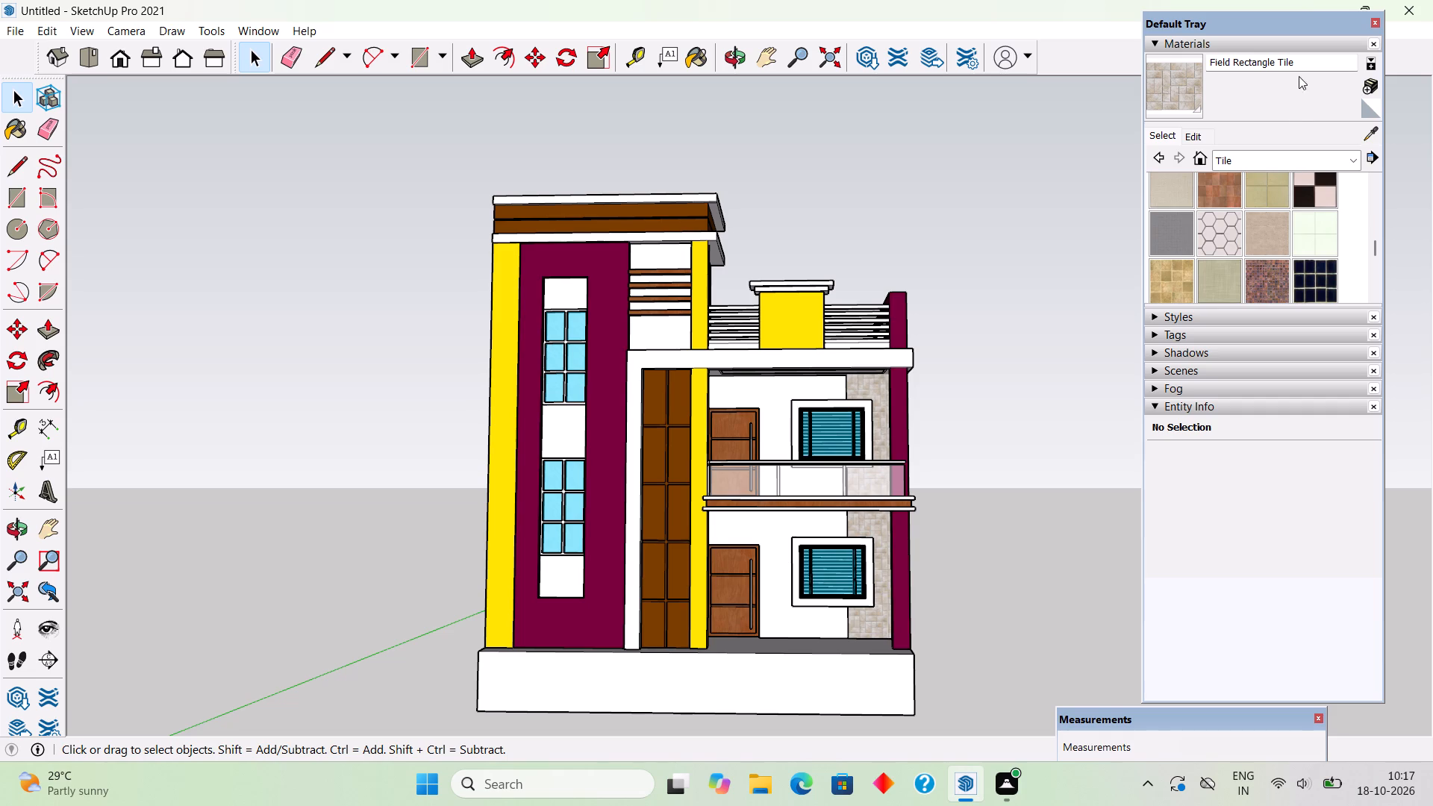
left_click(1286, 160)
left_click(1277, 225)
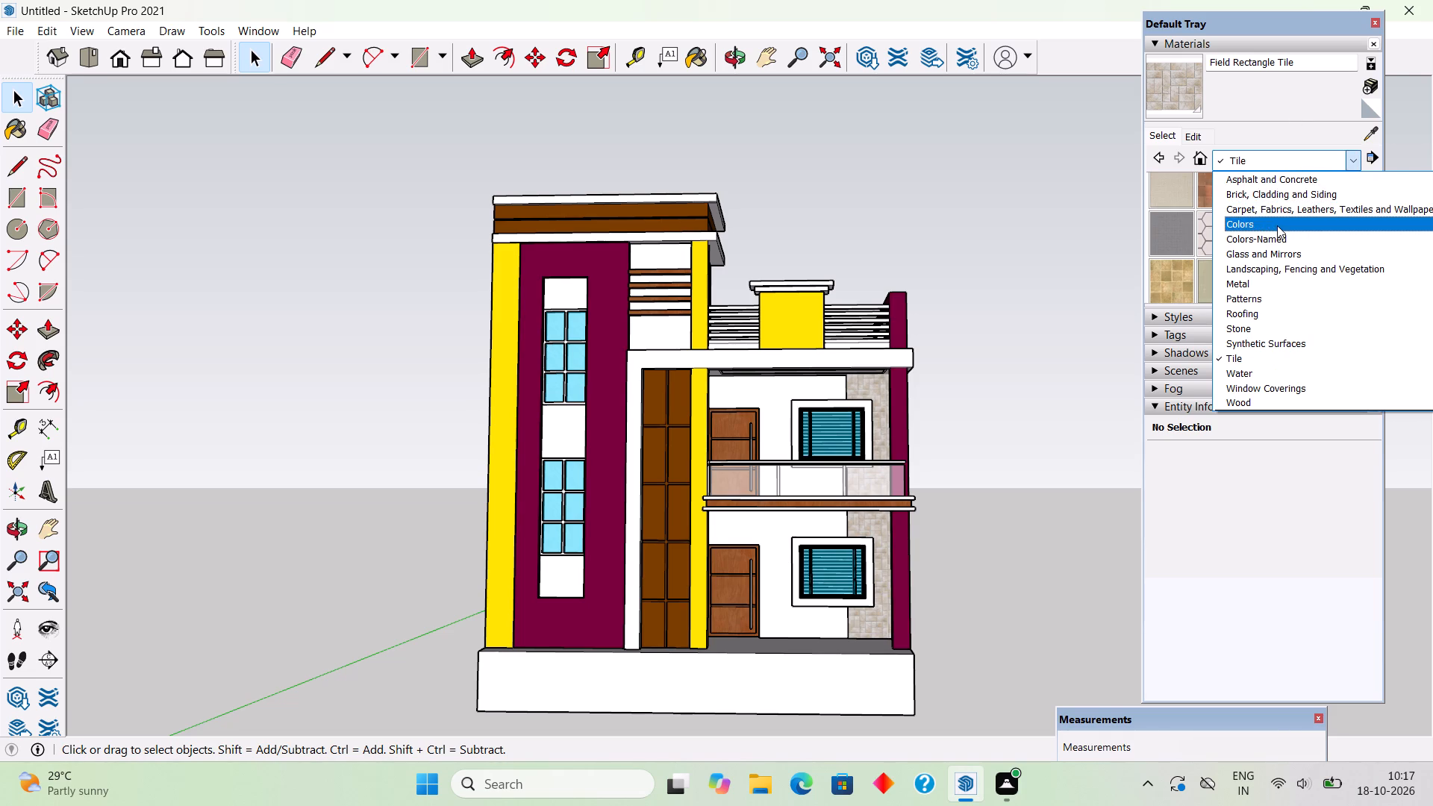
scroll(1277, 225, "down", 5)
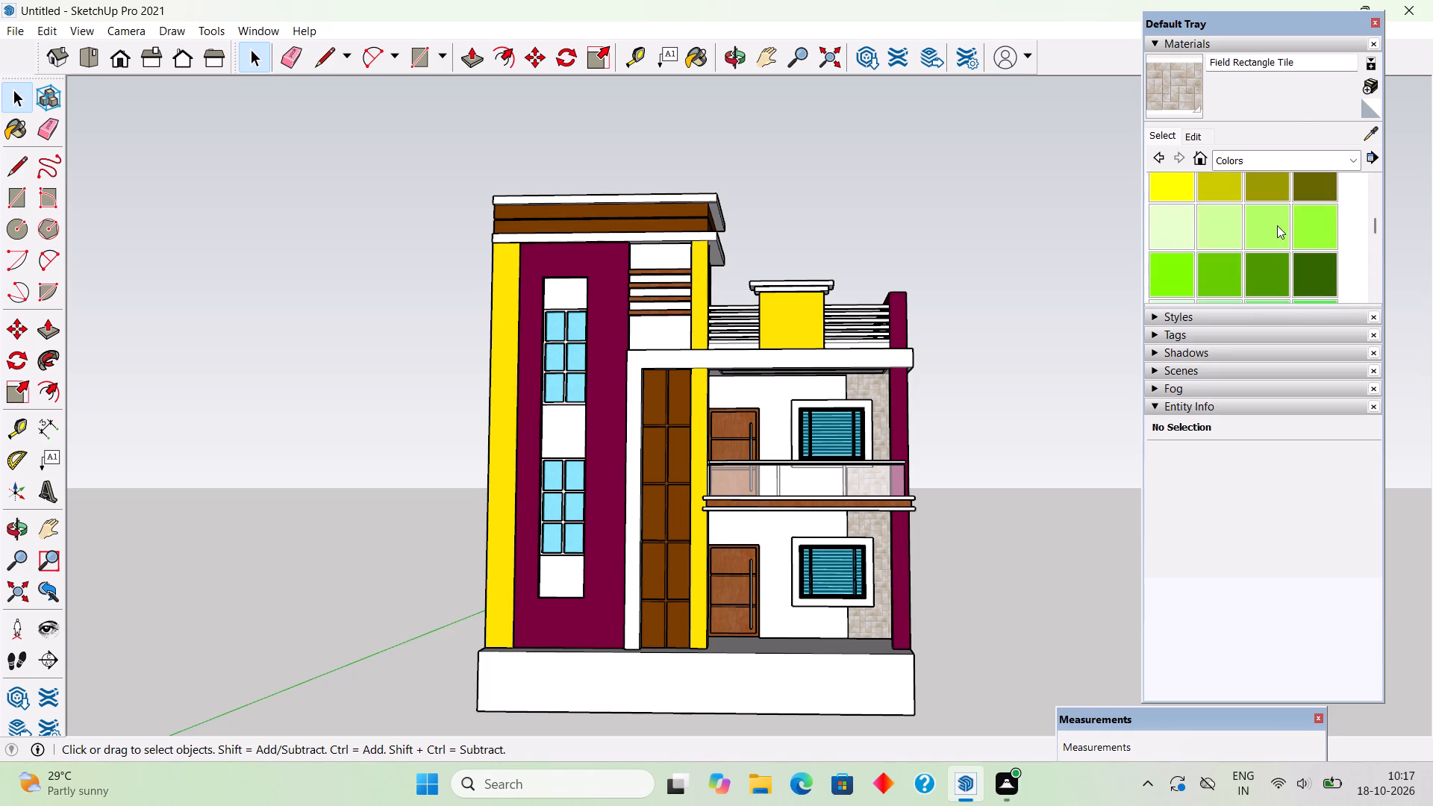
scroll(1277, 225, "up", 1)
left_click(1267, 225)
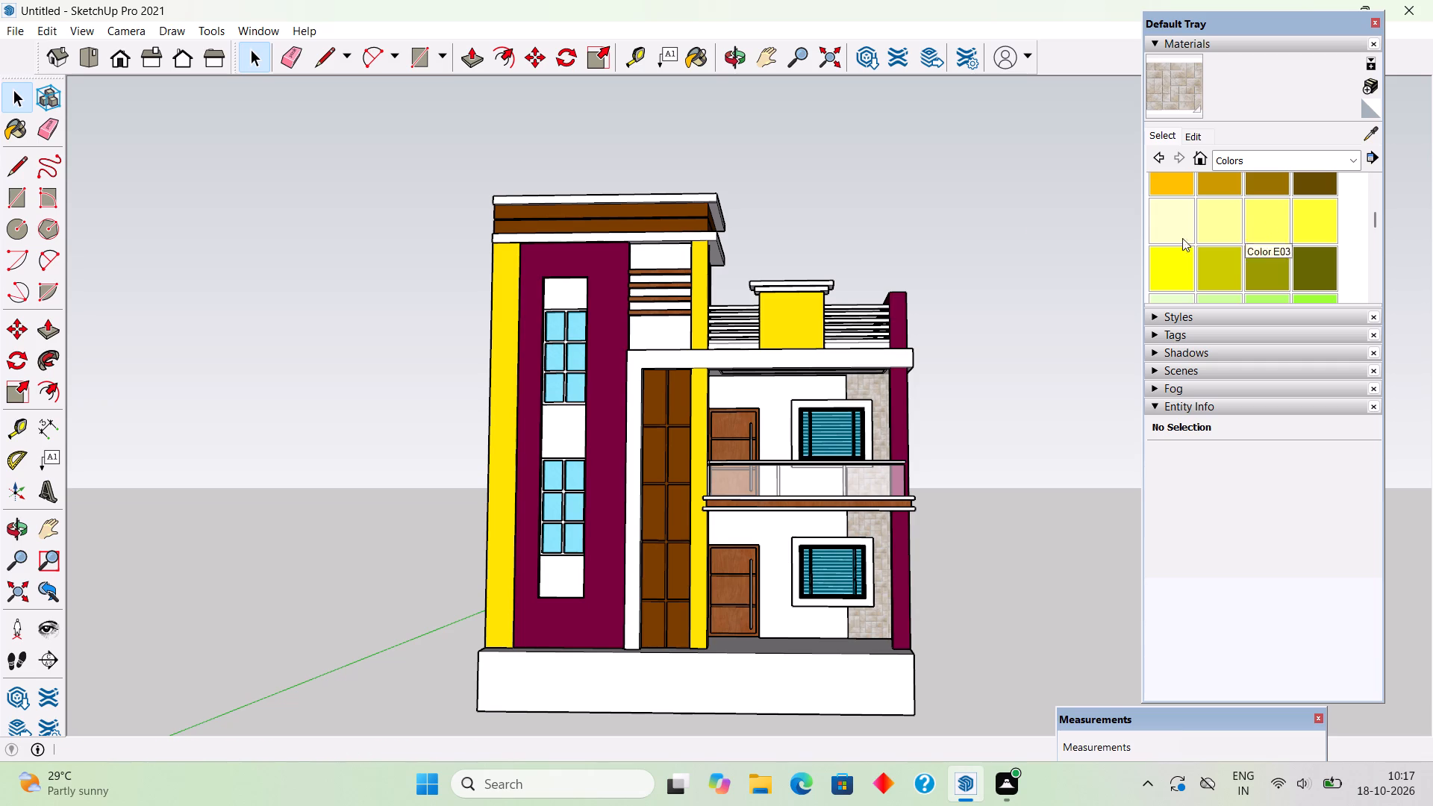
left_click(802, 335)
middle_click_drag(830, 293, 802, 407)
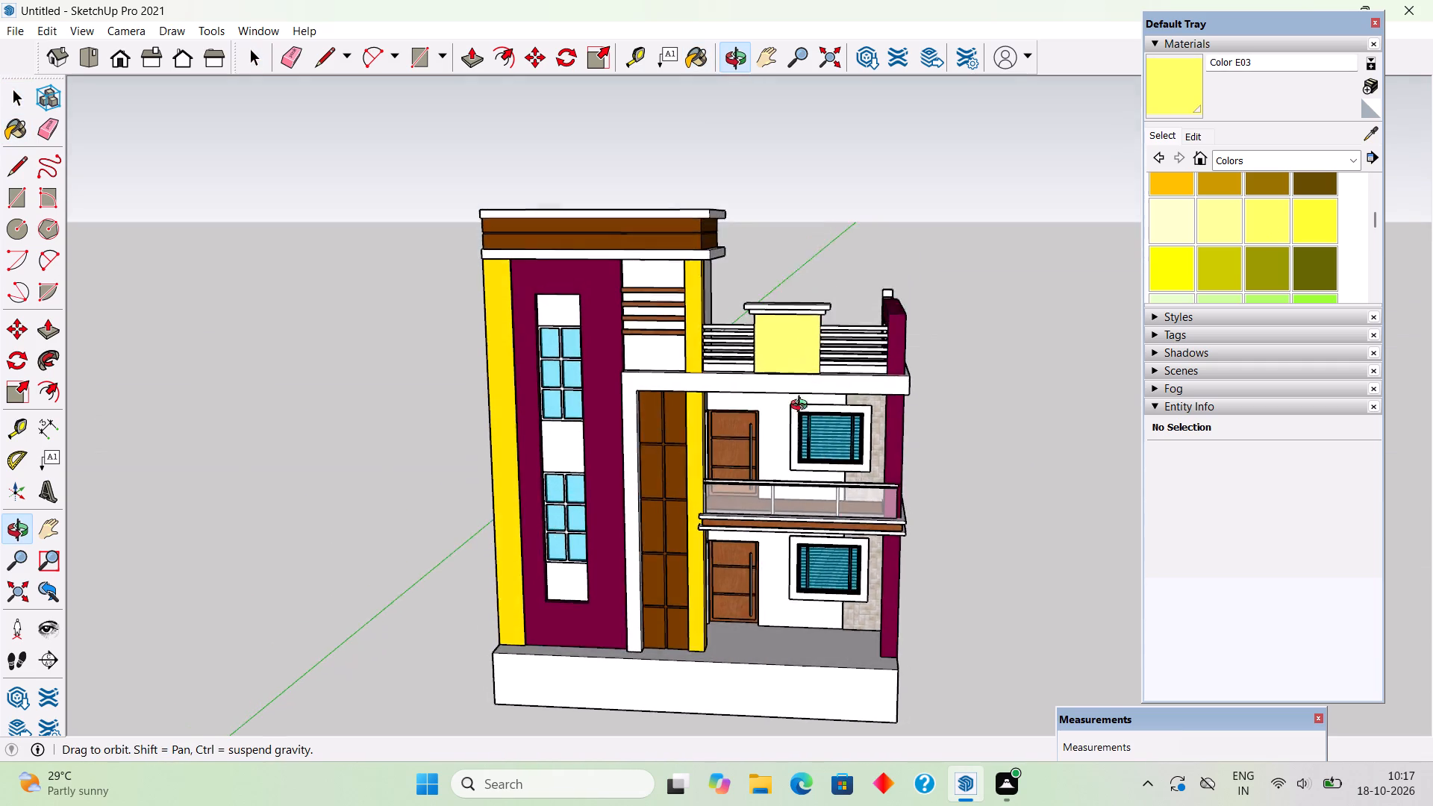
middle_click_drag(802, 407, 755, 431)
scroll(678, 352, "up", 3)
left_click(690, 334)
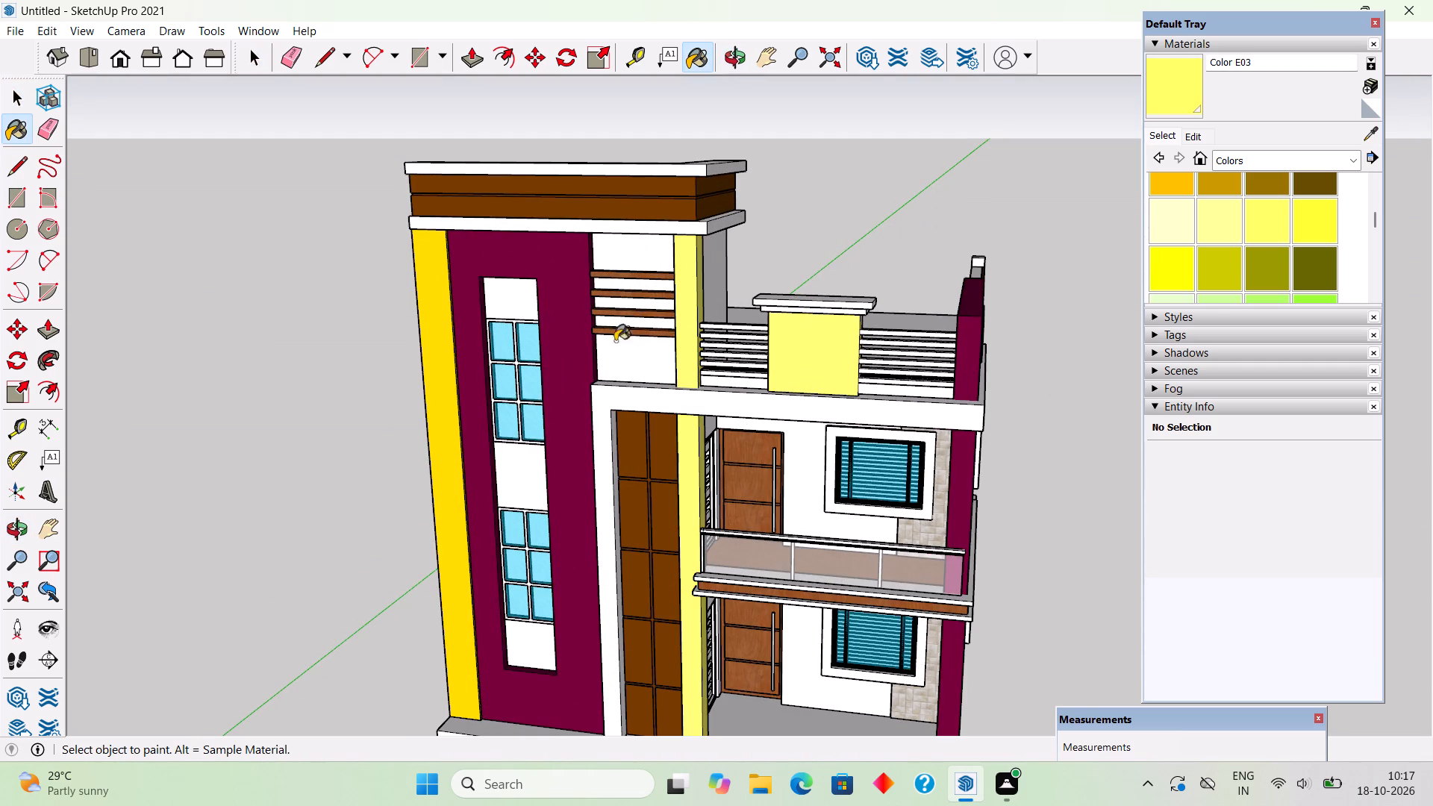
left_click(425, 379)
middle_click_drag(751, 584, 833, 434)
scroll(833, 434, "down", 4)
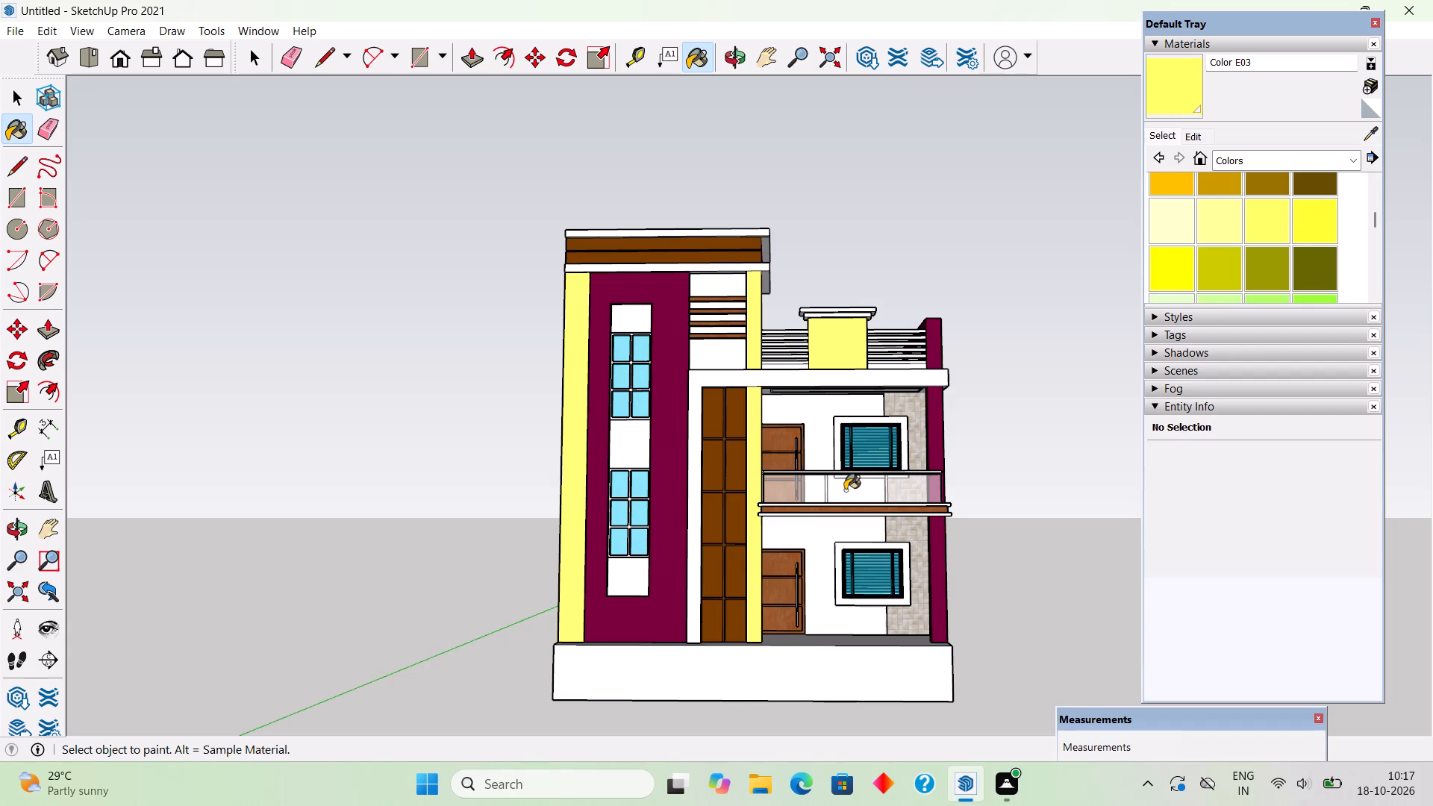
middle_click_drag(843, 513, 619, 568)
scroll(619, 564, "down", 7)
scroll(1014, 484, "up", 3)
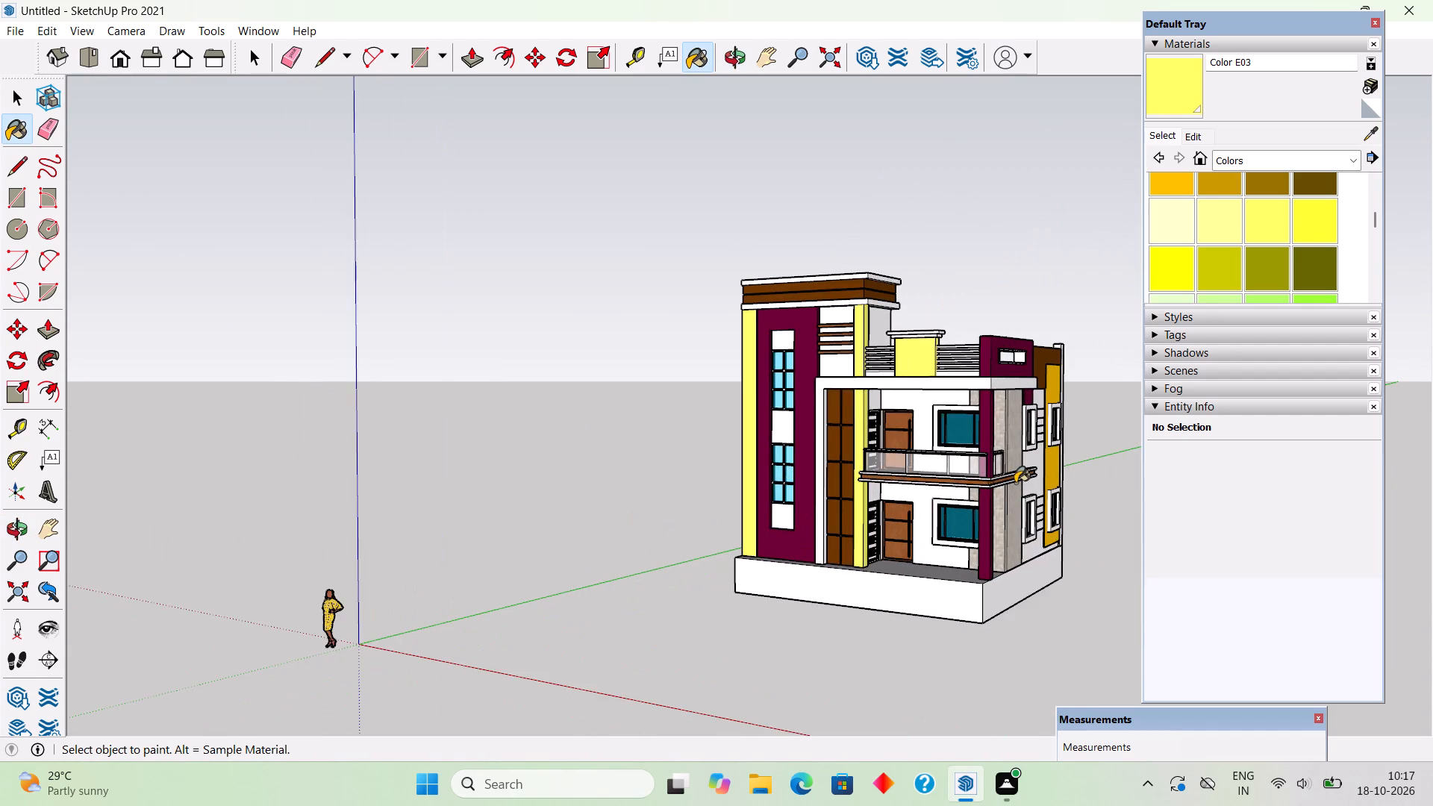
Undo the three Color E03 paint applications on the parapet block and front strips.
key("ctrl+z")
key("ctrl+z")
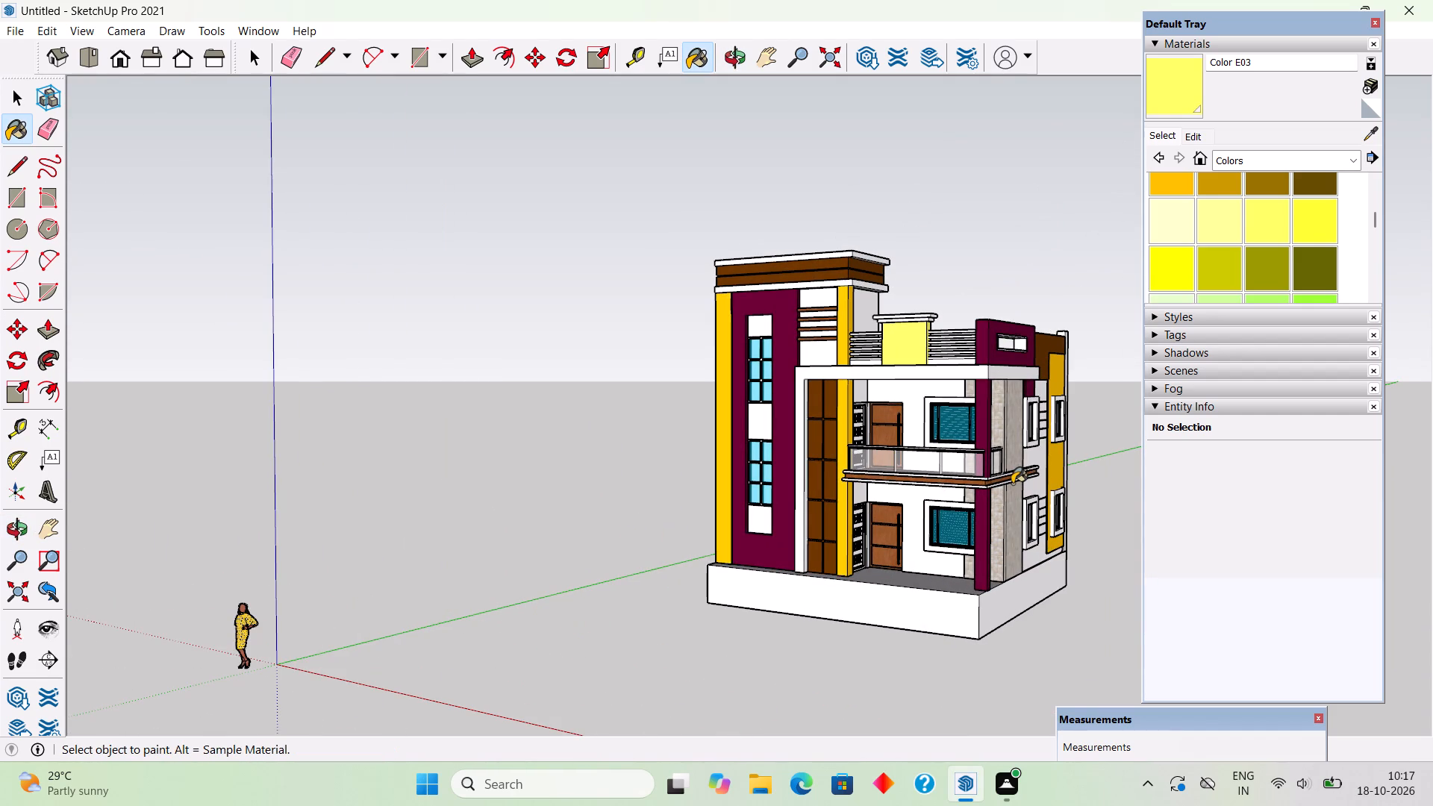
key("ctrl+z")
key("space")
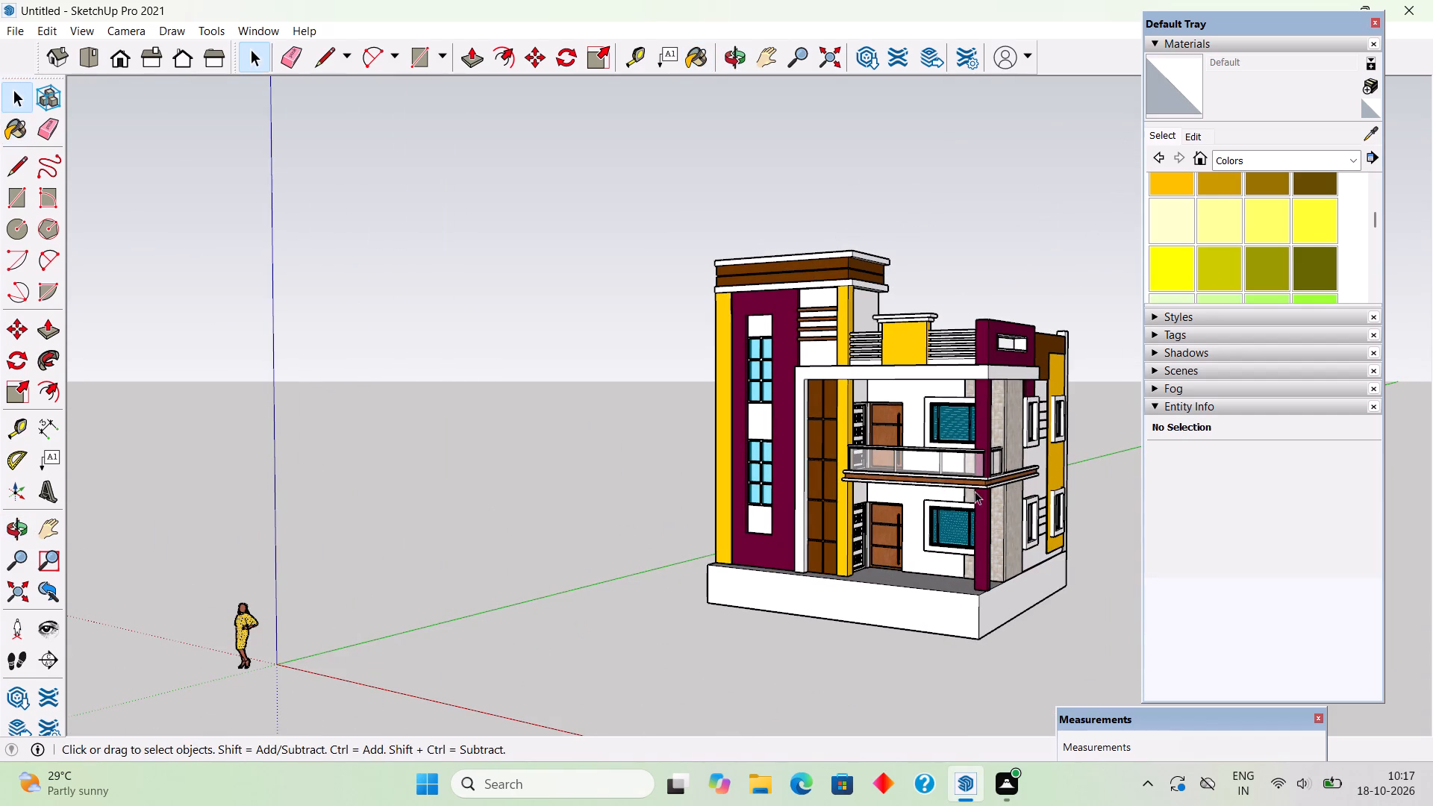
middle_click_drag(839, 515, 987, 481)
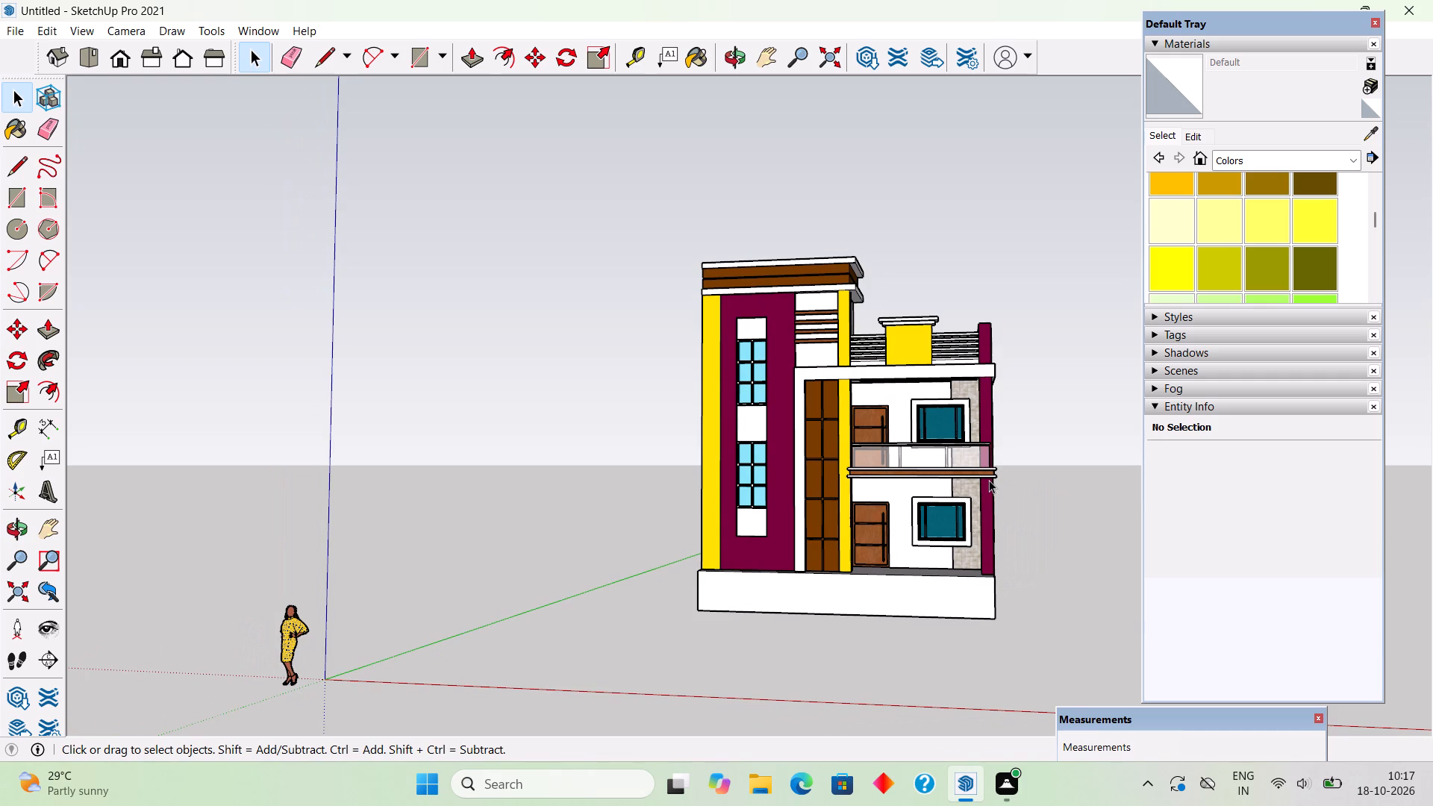
From the plinth's front corner, start a stair profile perpendicular to the front, drawing two steps with 6" risers and 11" treads.
middle_click_drag(872, 621, 636, 622)
scroll(863, 621, "down", 1)
scroll(928, 631, "up", 4)
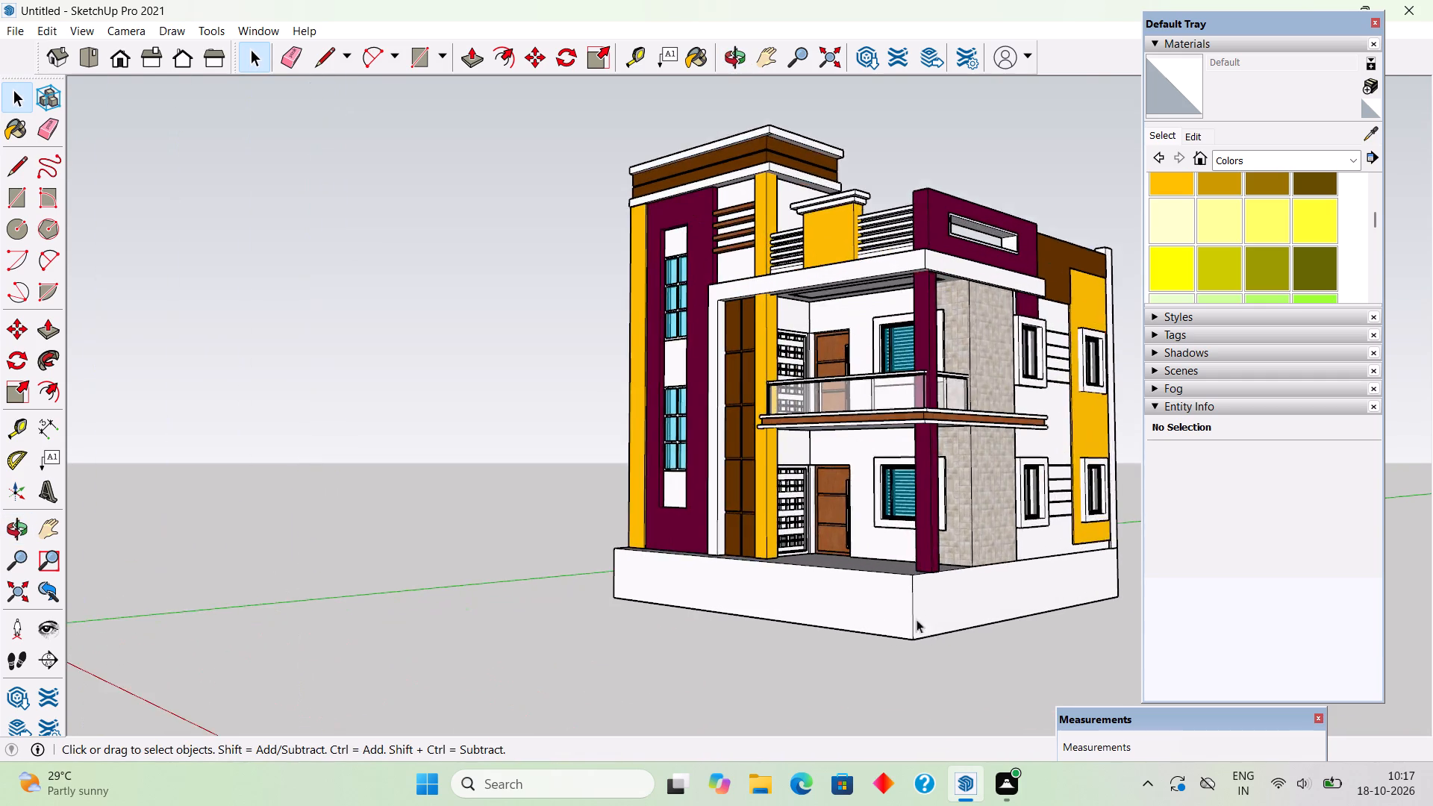
scroll(917, 619, "up", 2)
middle_click_drag(887, 607, 696, 605)
key("l")
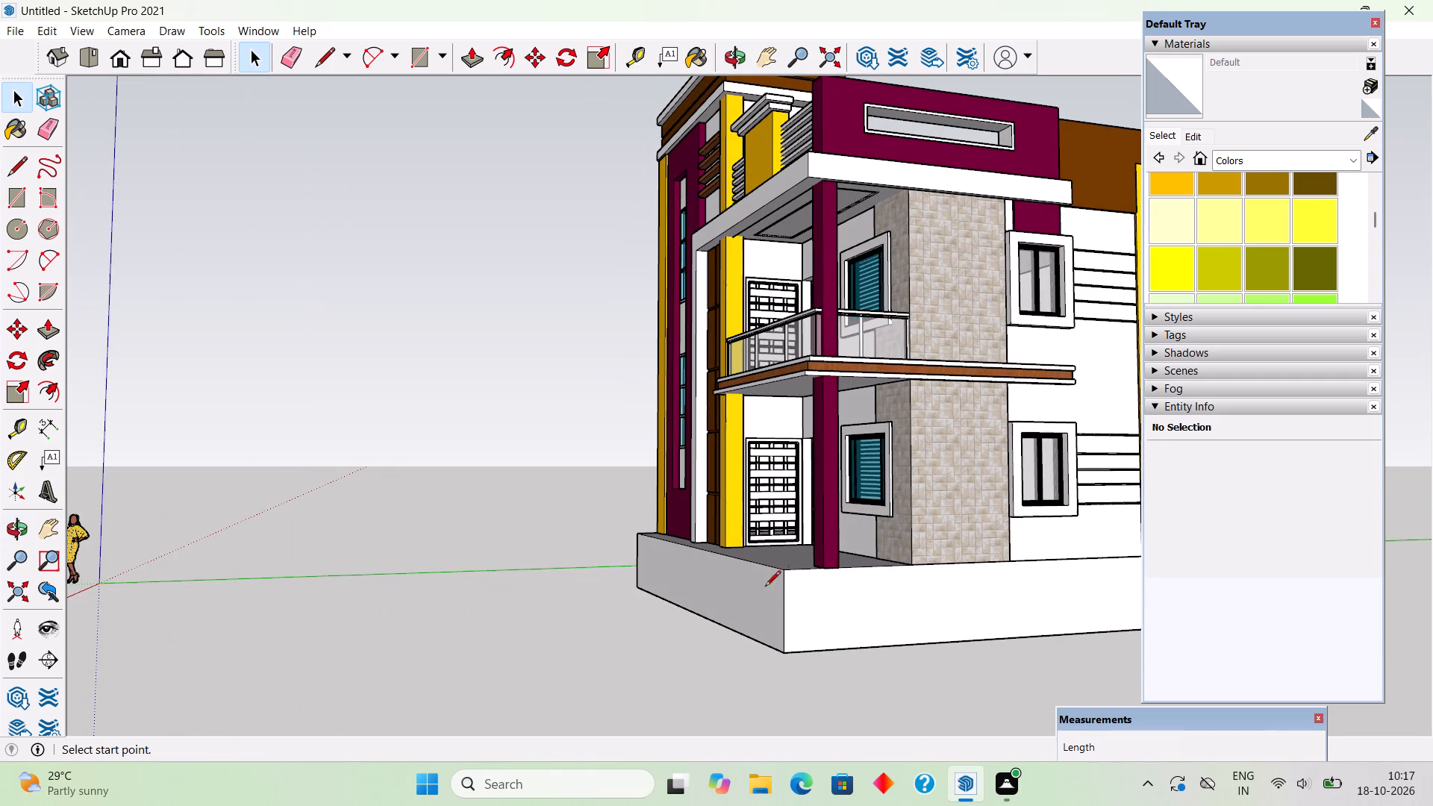
left_click(789, 567)
type("6\"")
key("Return")
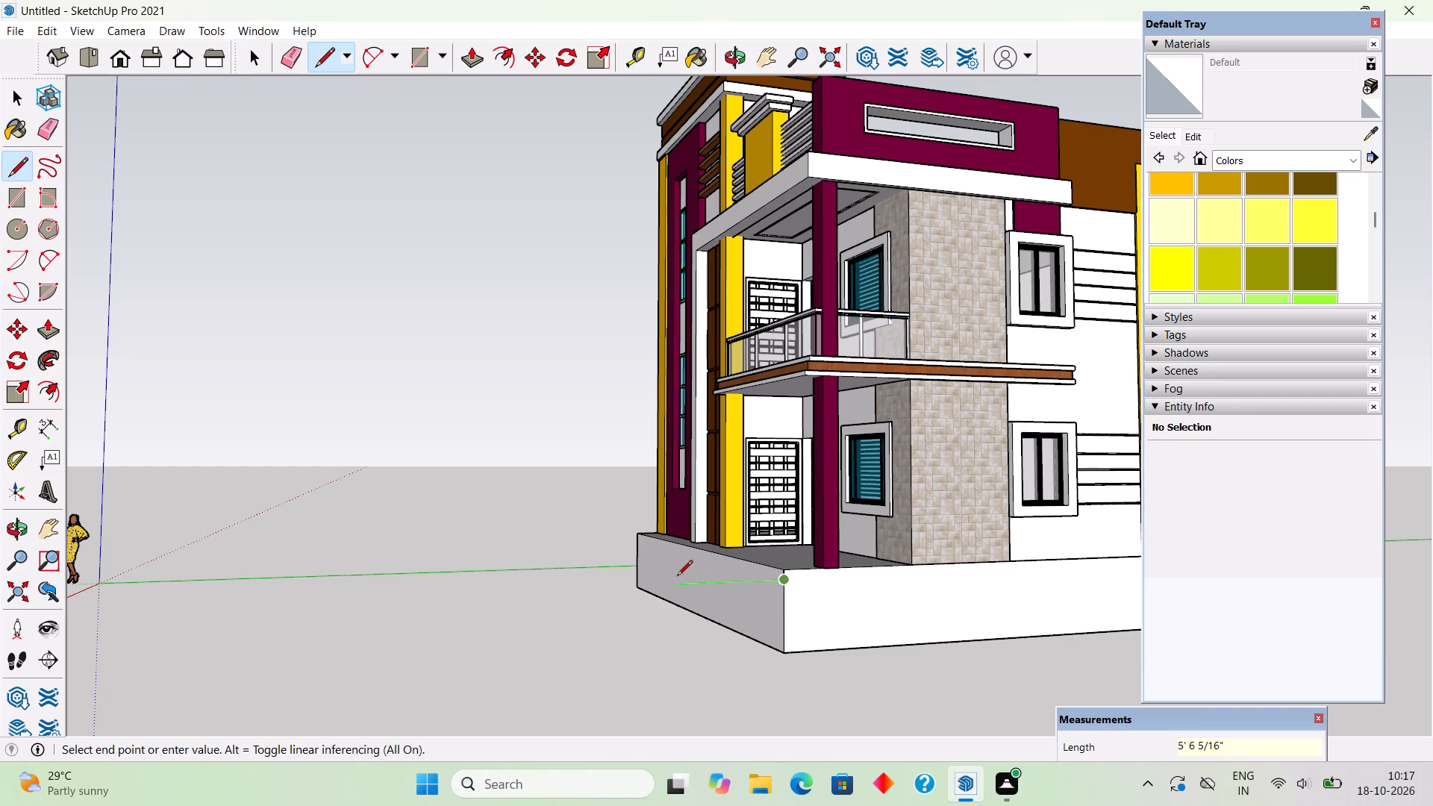
type("11'")
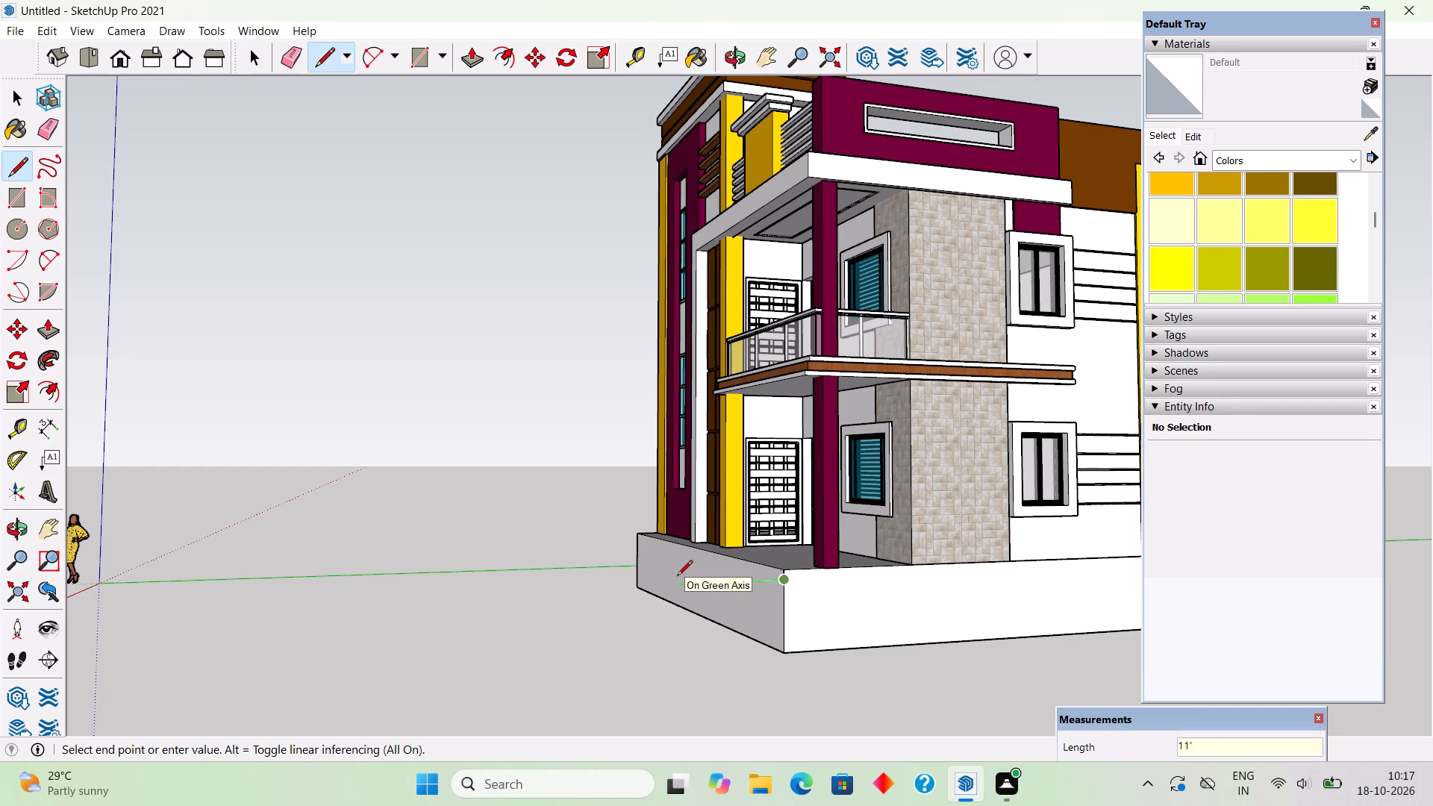
key("BackSpace")
key("shift+quotedbl")
key("Return")
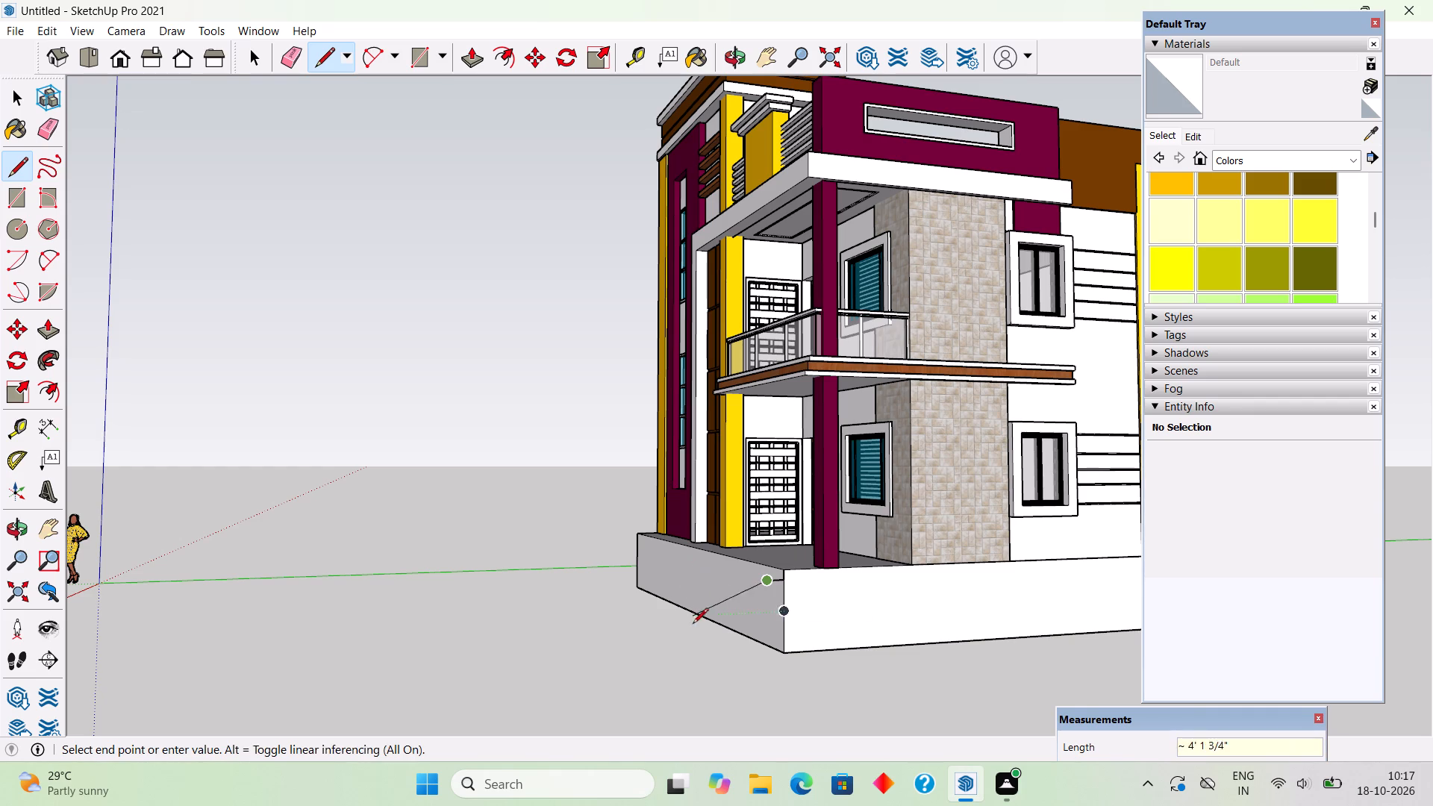
scroll(767, 621, "up", 8)
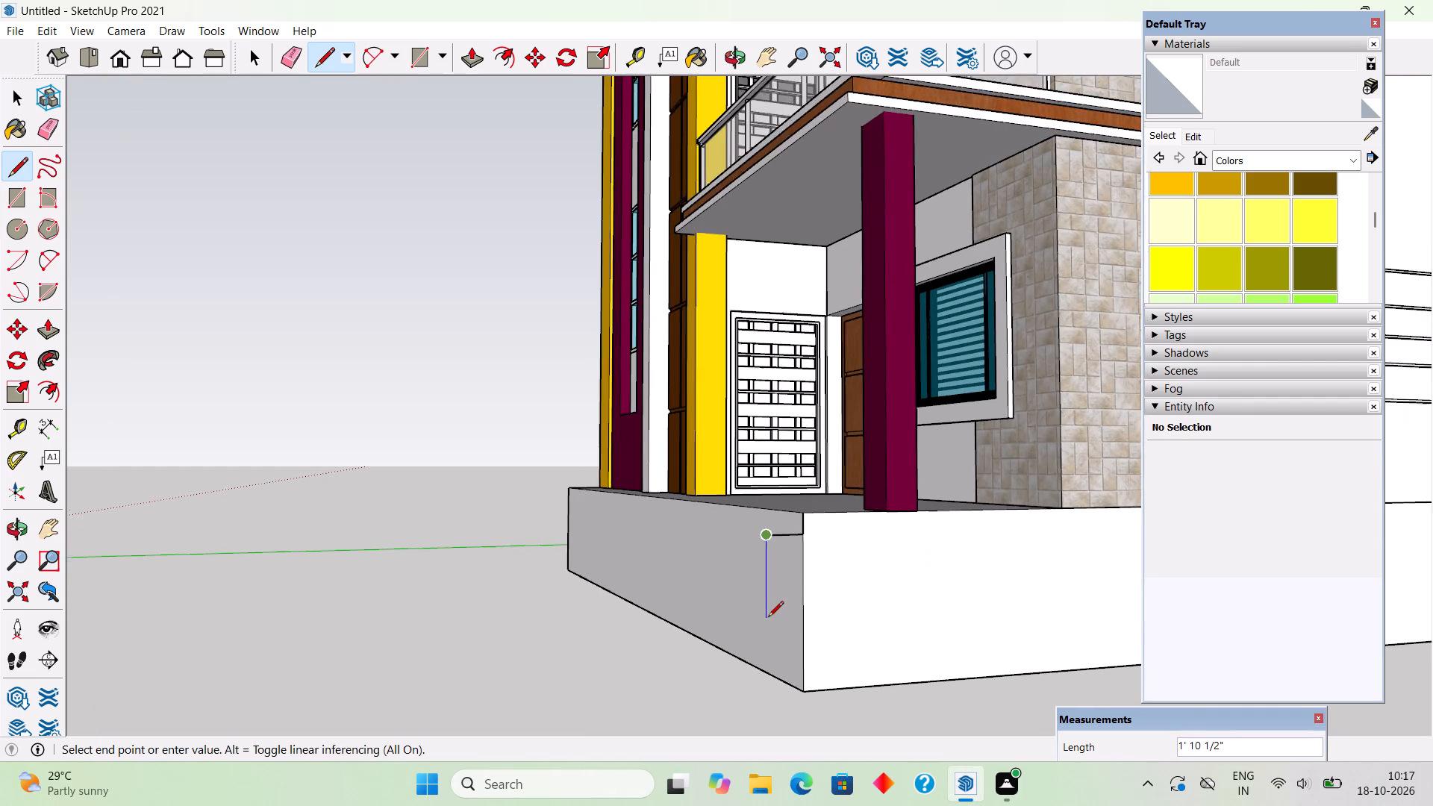
type("6\"")
key("Return")
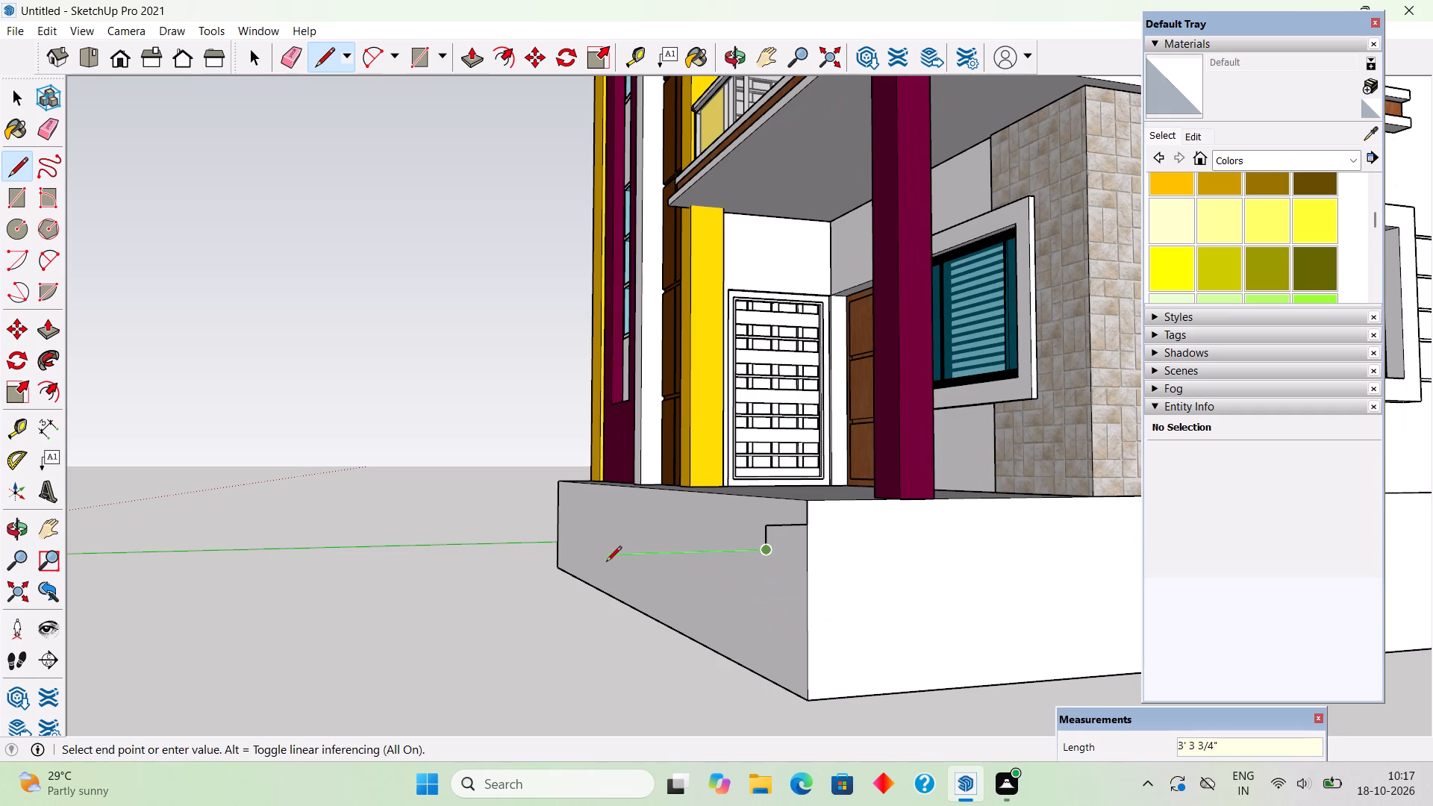
type("11")
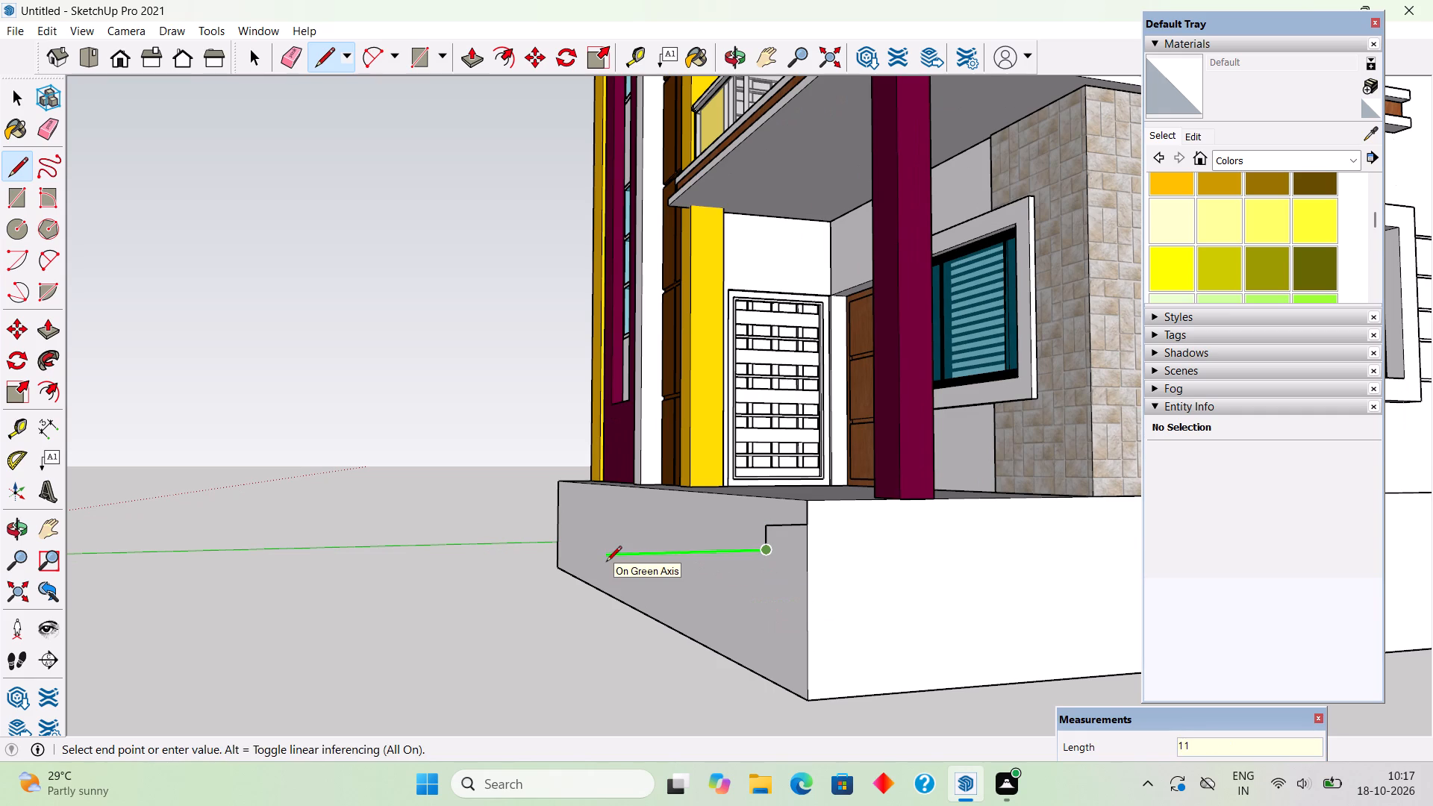
key("shift+quotedbl")
key("Return")
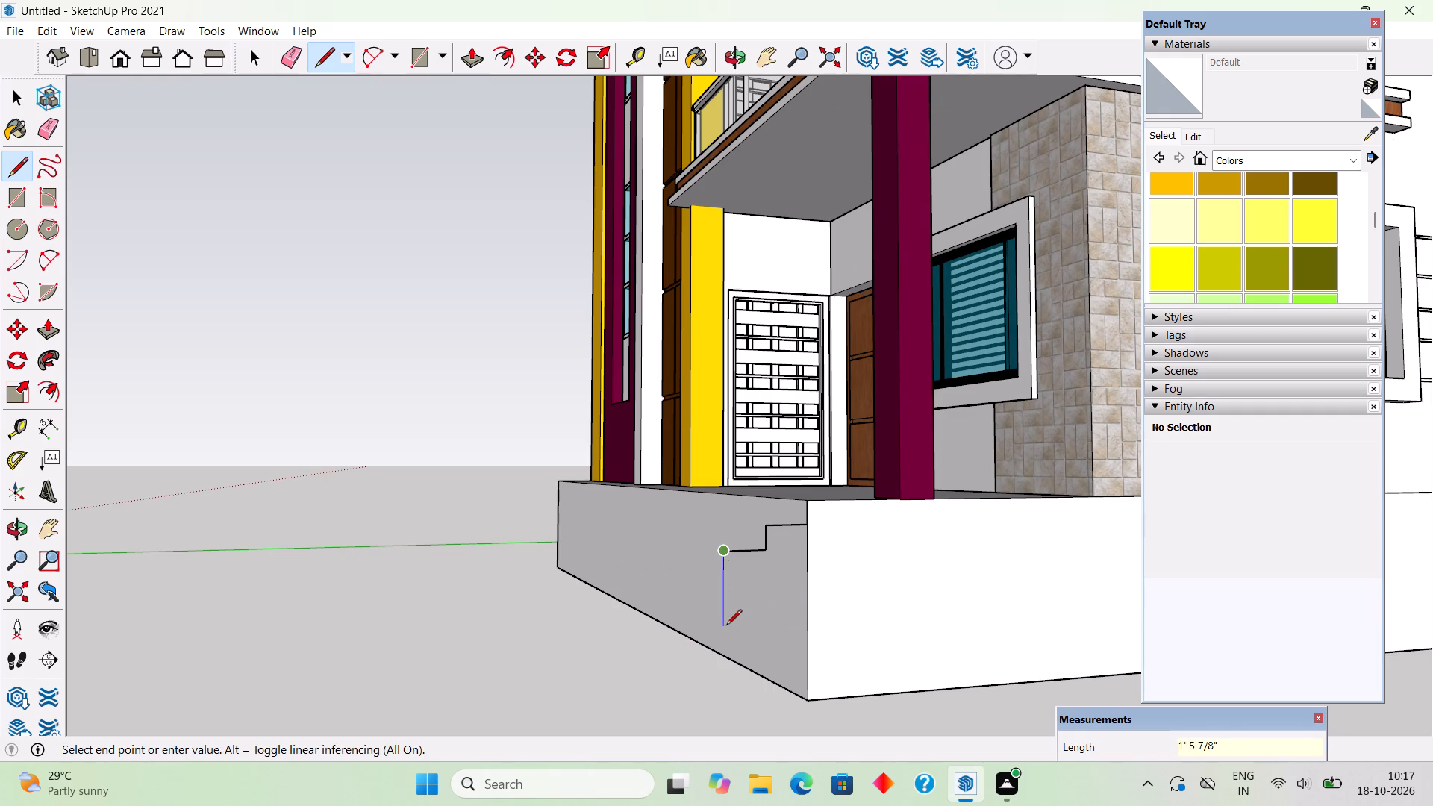
Continue the stair profile outward and downward with four more steps, each with a 6" riser and an 11" tread.
type("6\"")
key("Return")
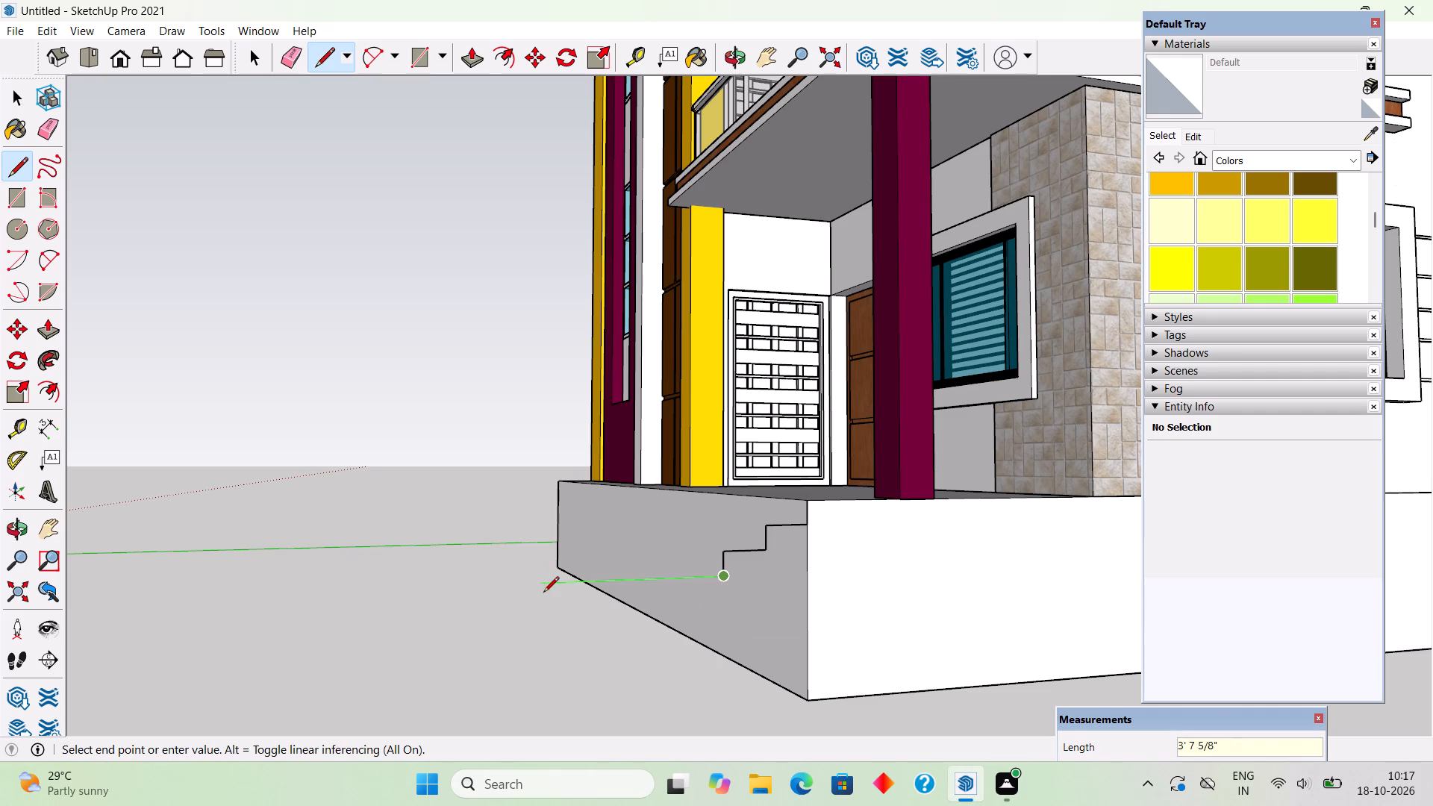
type("11\"")
key("Return")
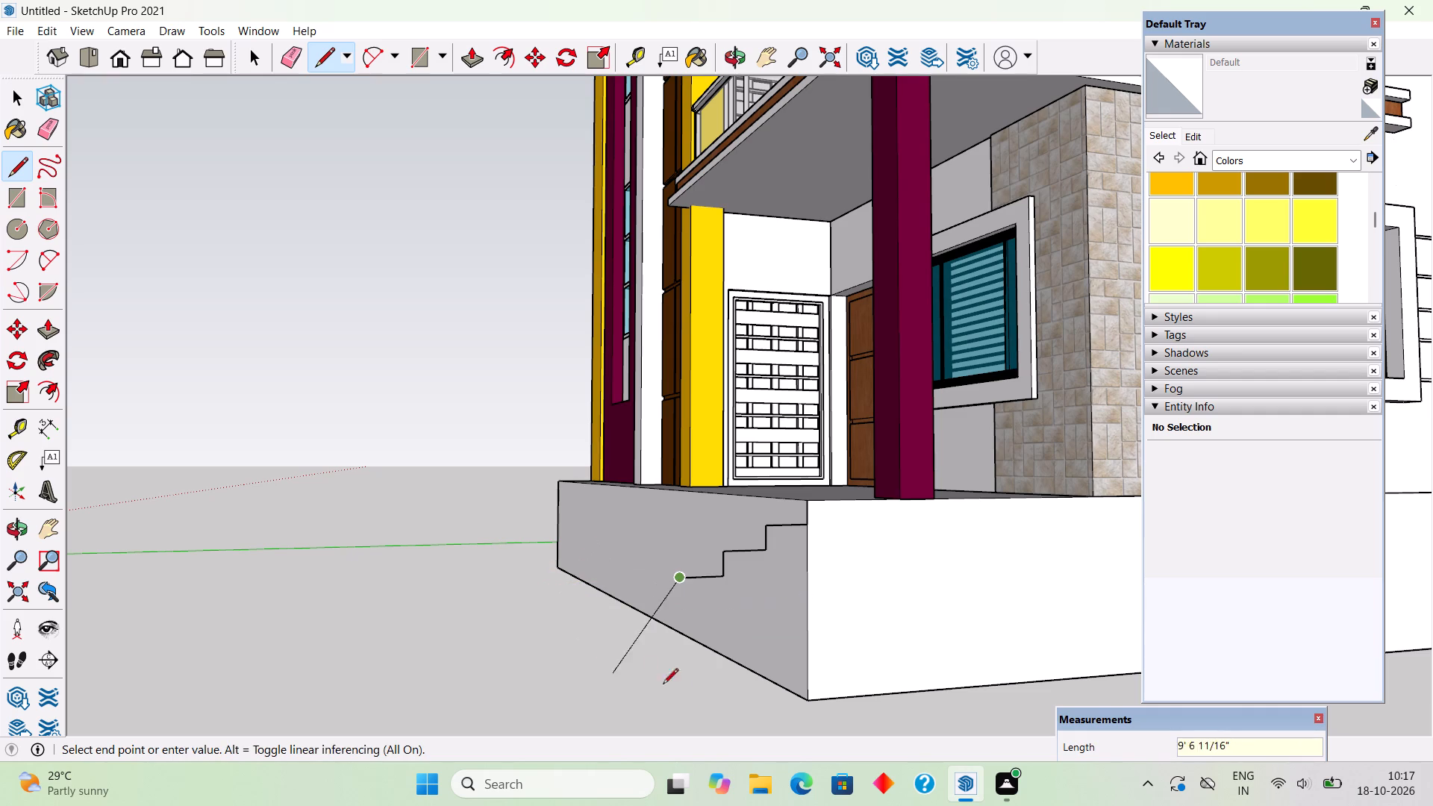
type("6\"")
key("Return")
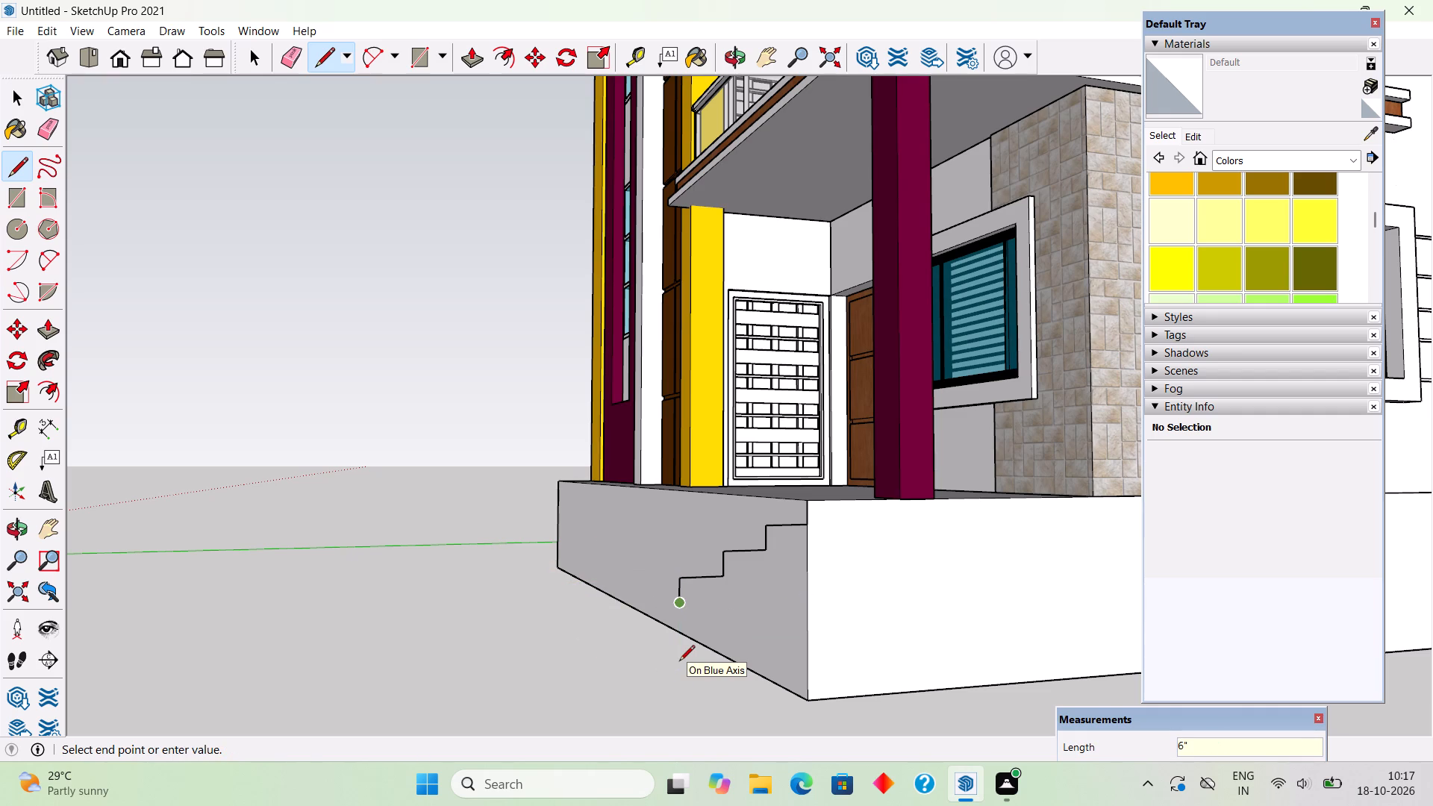
type("11\"")
key("Return")
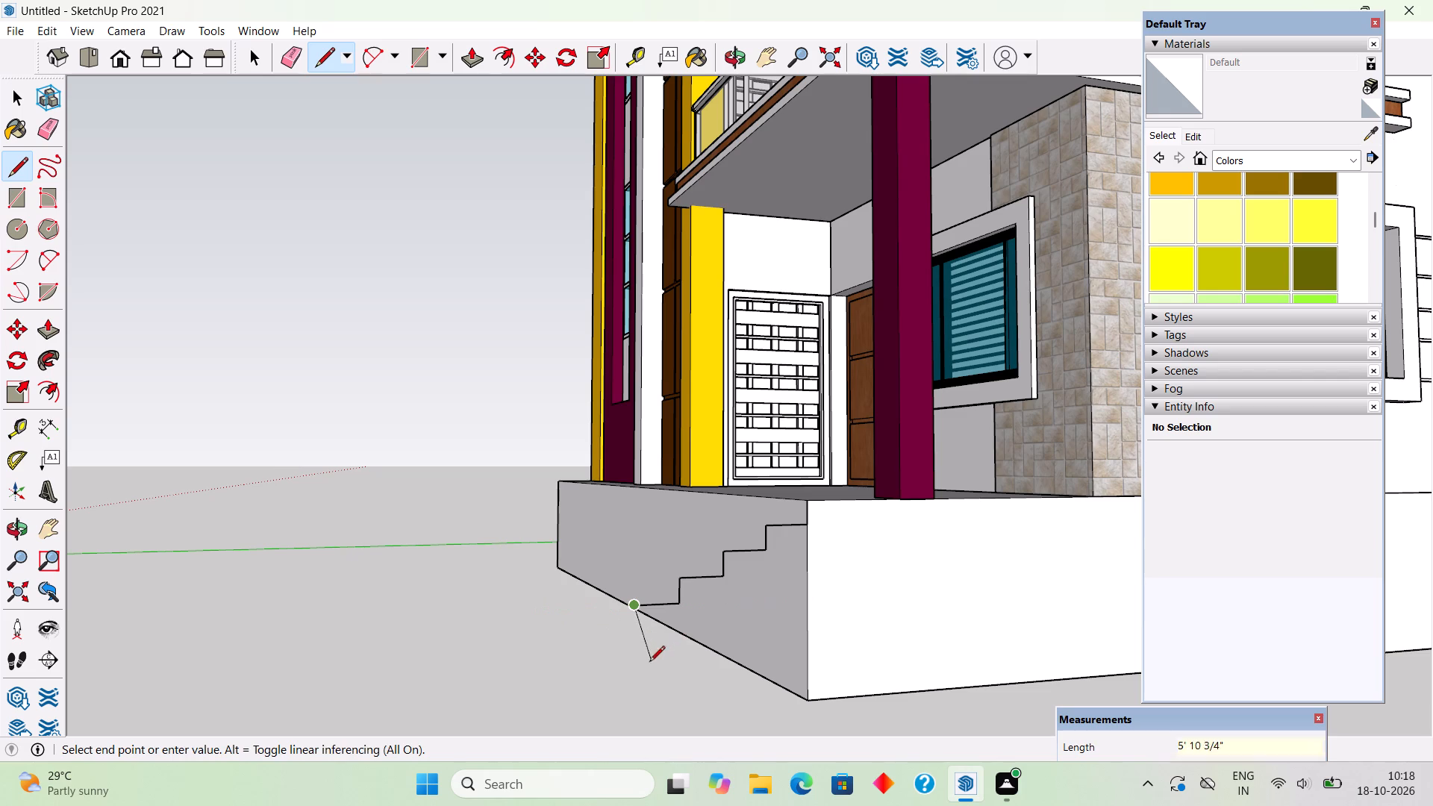
type("6\"")
key("Return")
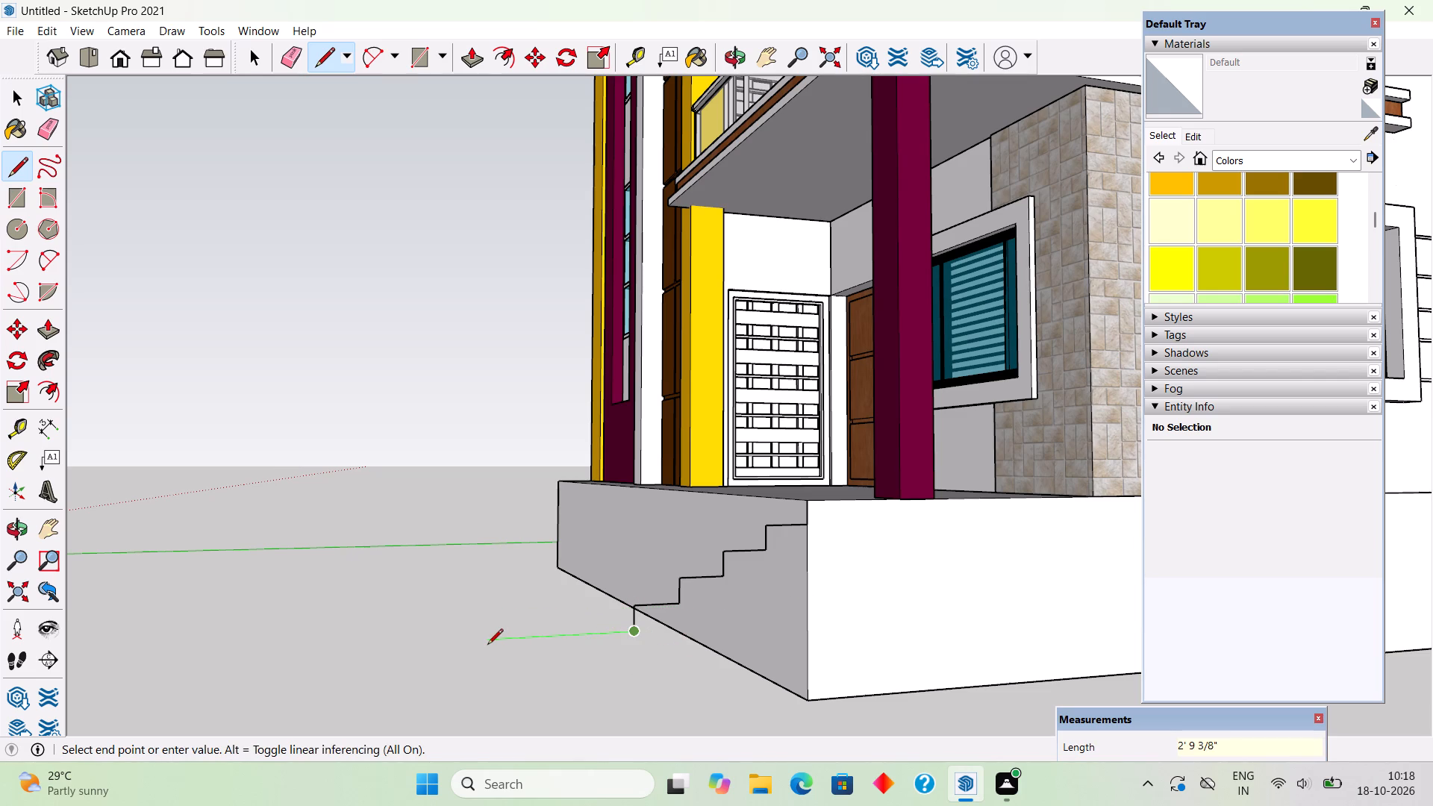
type("11\"")
key("Return")
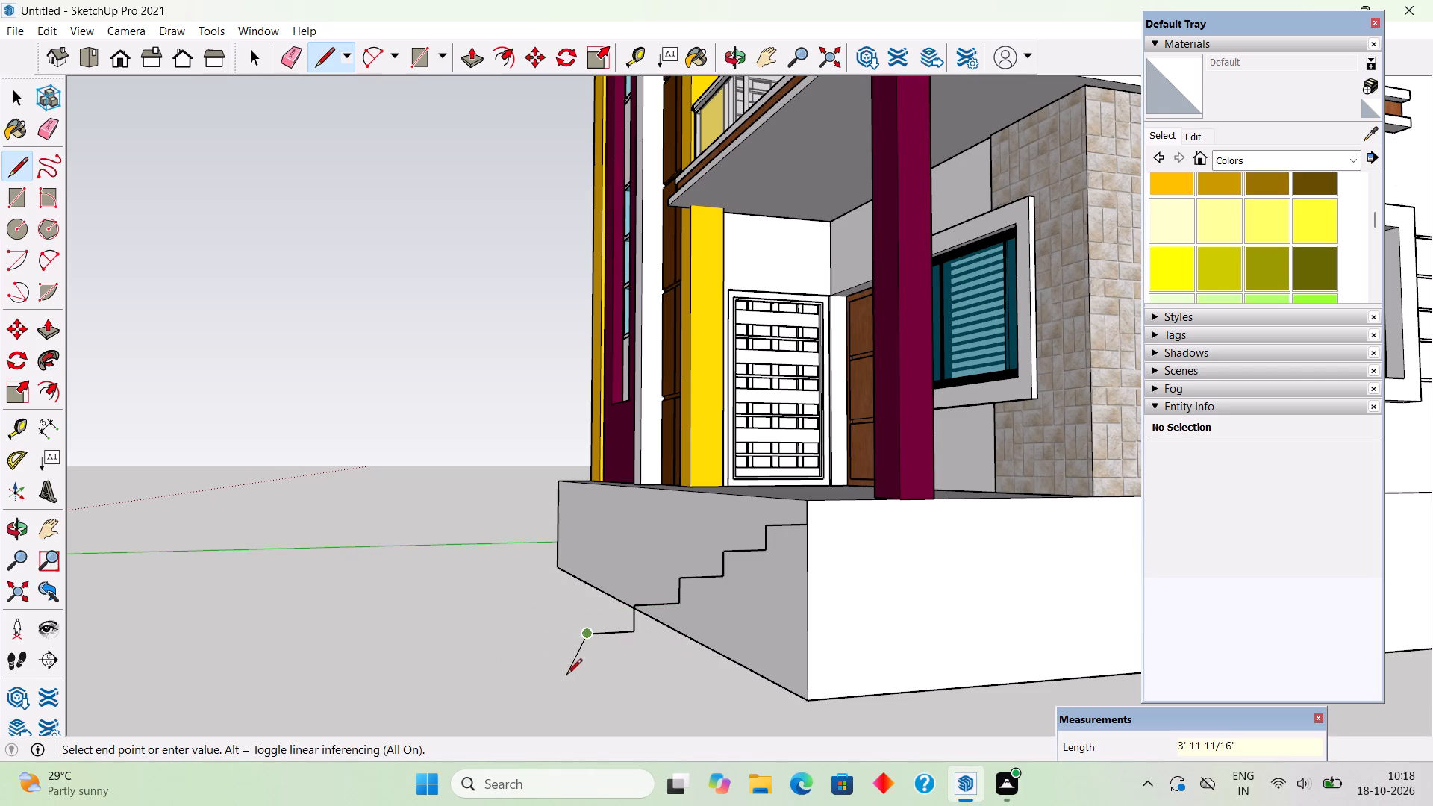
type("6\"")
key("Return")
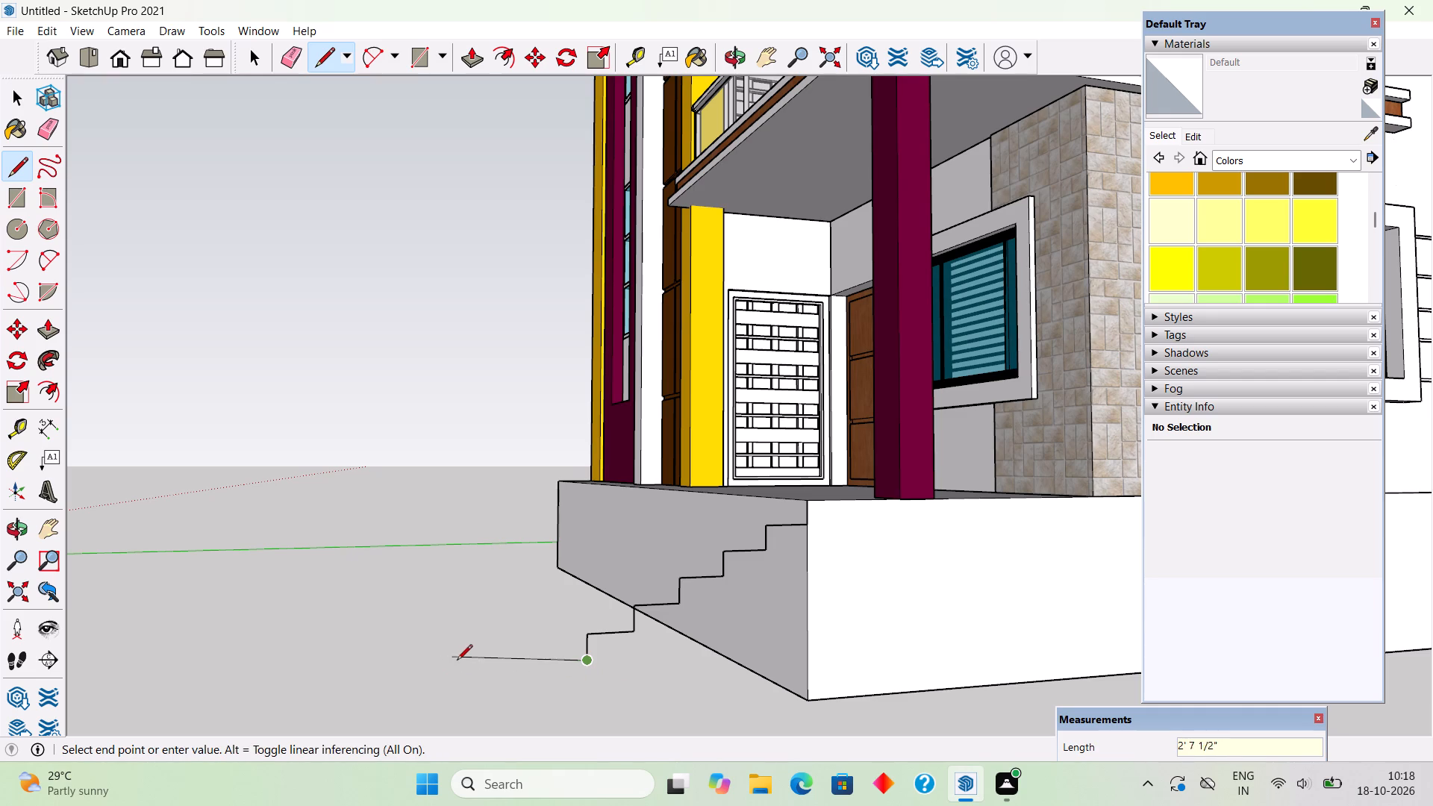
type("11\"")
key("Return")
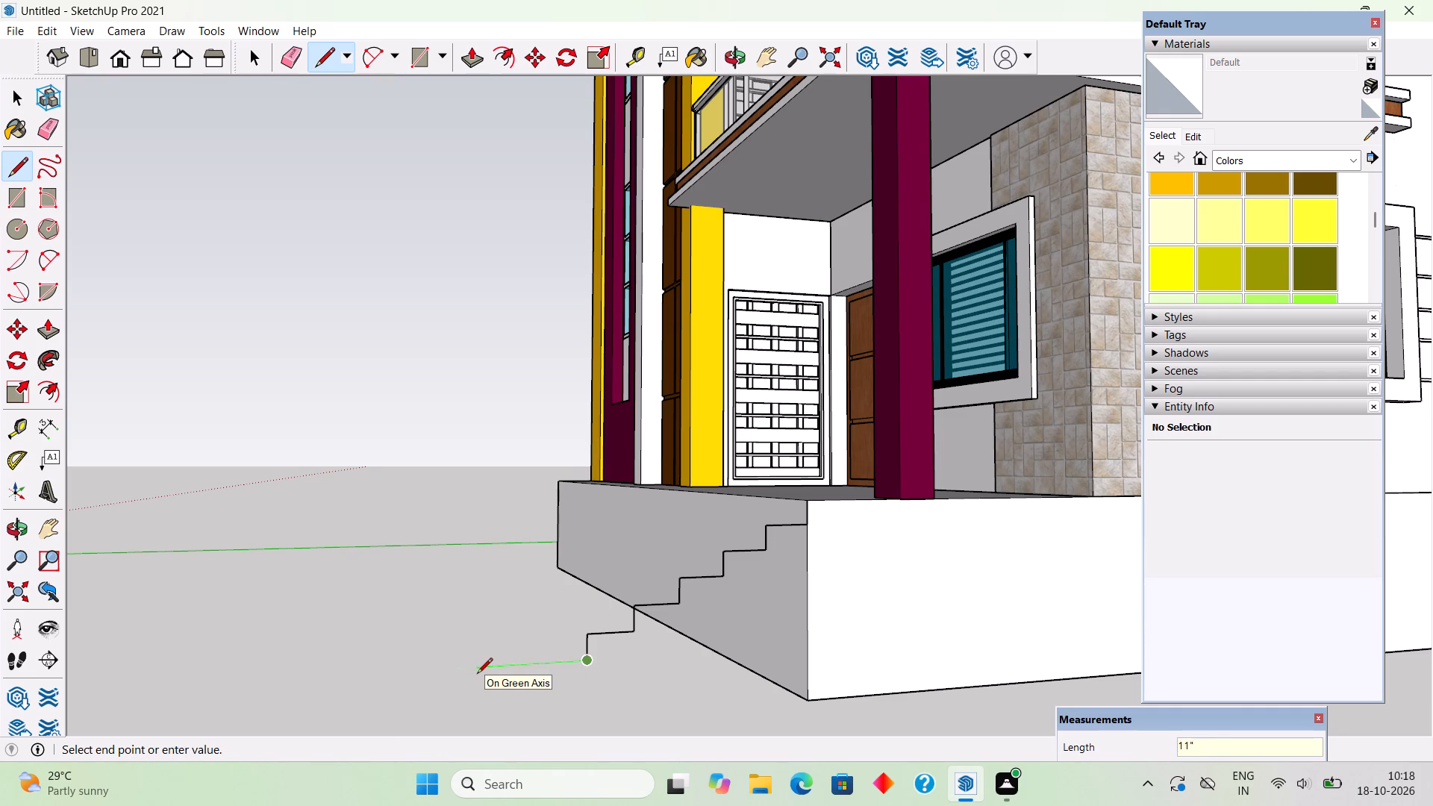
Close the stair profile with a last riser to the plinth's base level, a line back to its bottom corner, and a line up to the top tread.
left_click(528, 718)
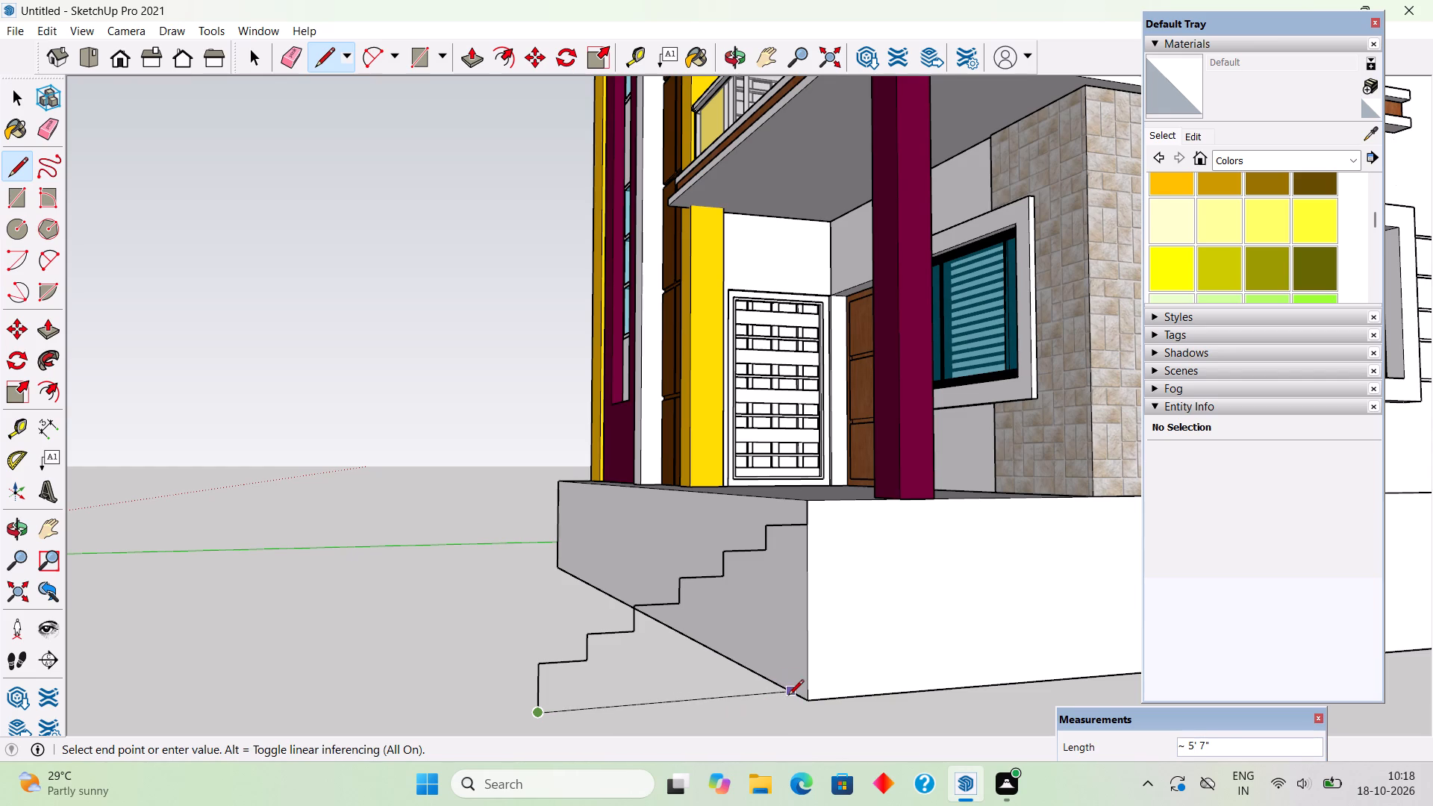
middle_click_drag(746, 706, 1040, 656)
scroll(1040, 656, "down", 4)
middle_click_drag(846, 626, 1092, 652)
scroll(1090, 653, "down", 4)
scroll(740, 523, "down", 9)
scroll(903, 590, "up", 15)
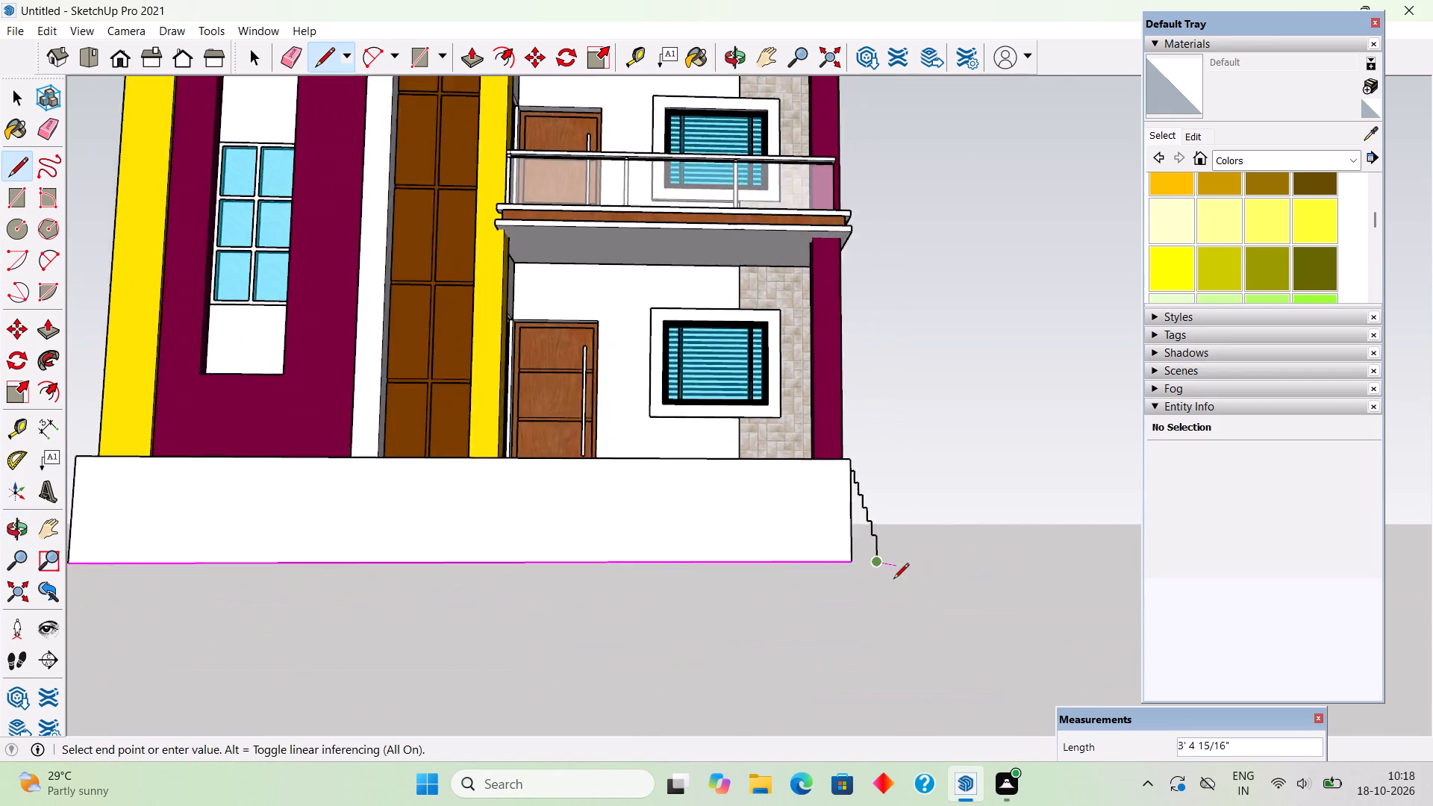
scroll(893, 580, "up", 4)
middle_click_drag(795, 550, 477, 569)
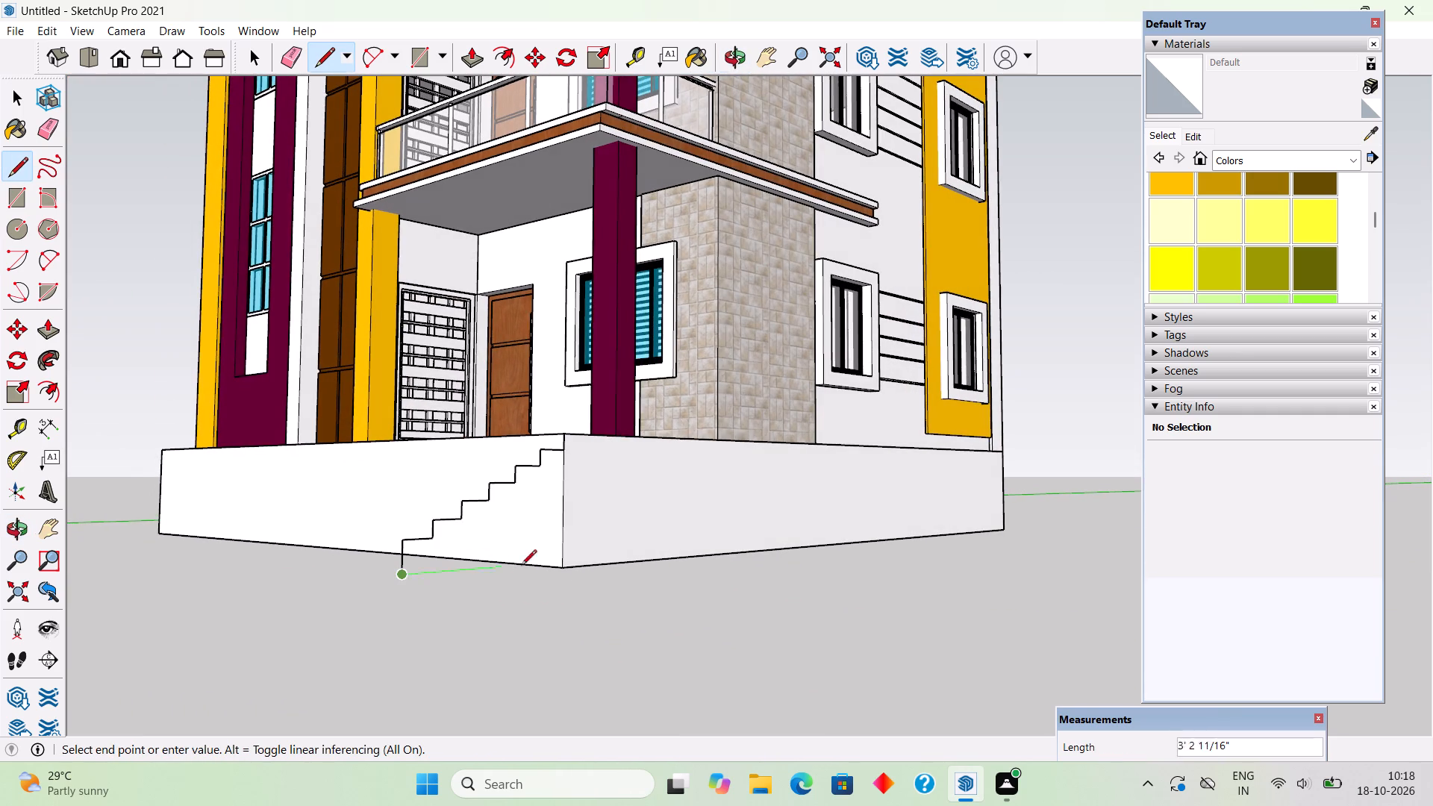
left_click(563, 563)
middle_click_drag(490, 599, 489, 516)
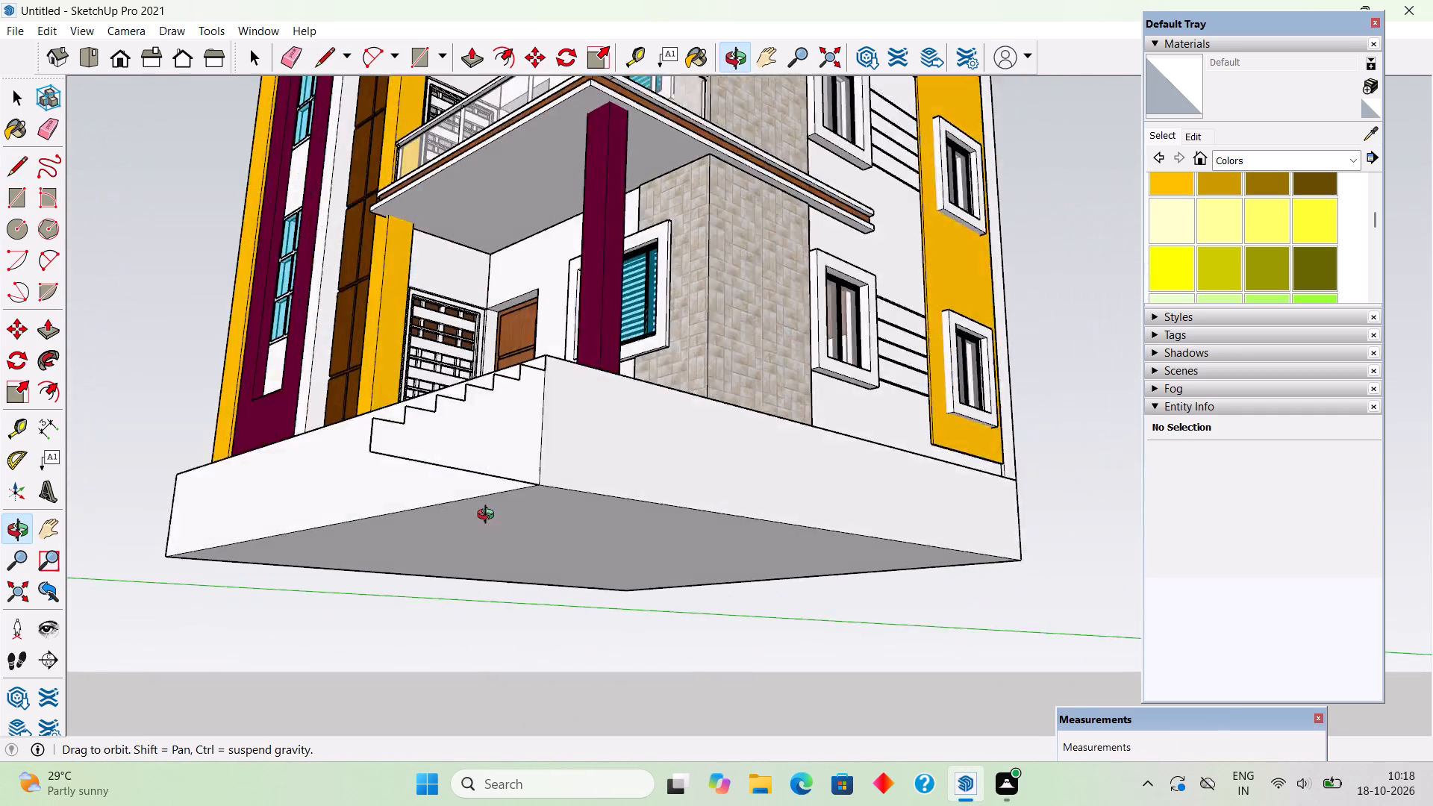
middle_click_drag(489, 516, 454, 590)
left_click(534, 443)
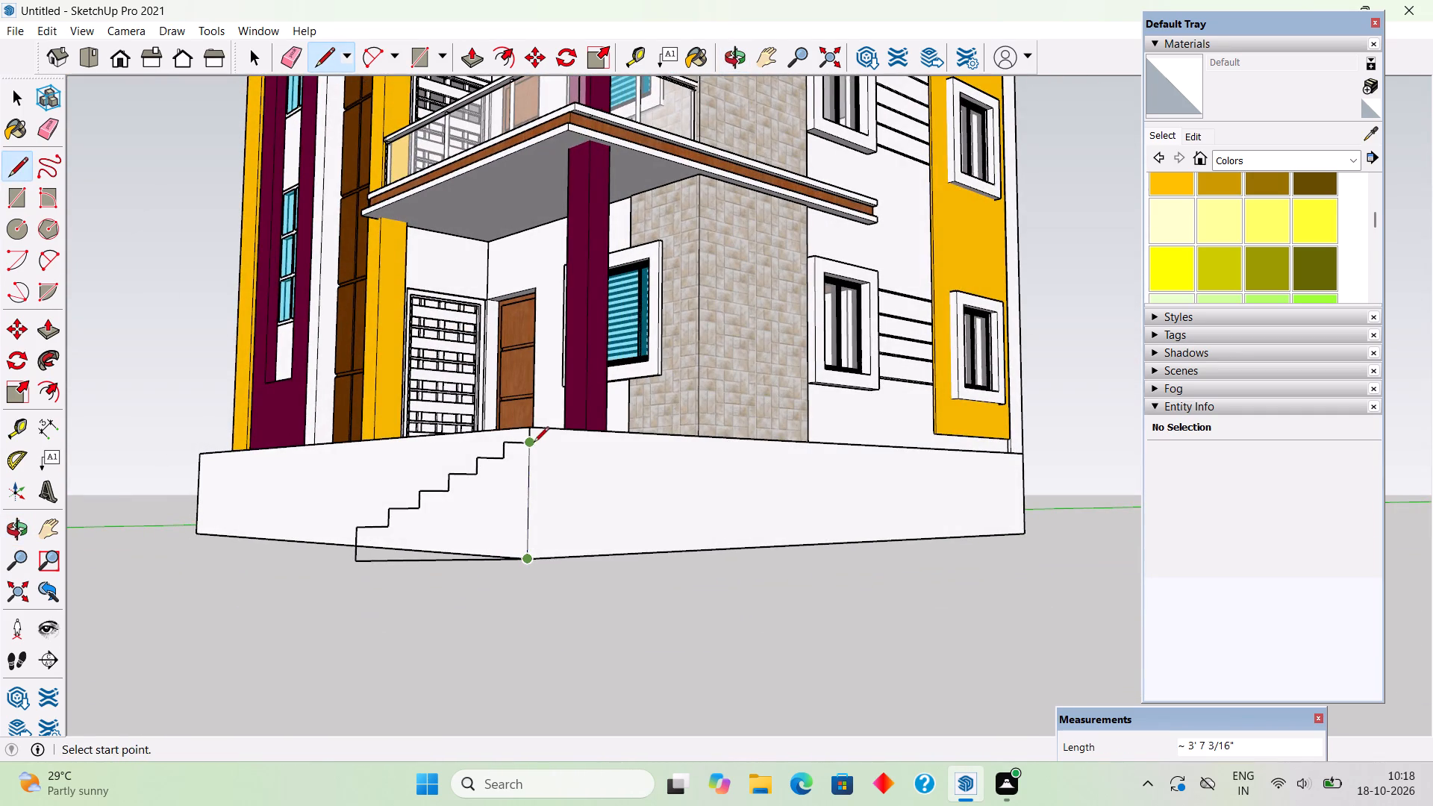
Extrude the stair profile along the plinth's front to the edge of the inner yellow strip, about 14' 5".
middle_click_drag(529, 547, 990, 604)
scroll(990, 604, "down", 3)
key("space")
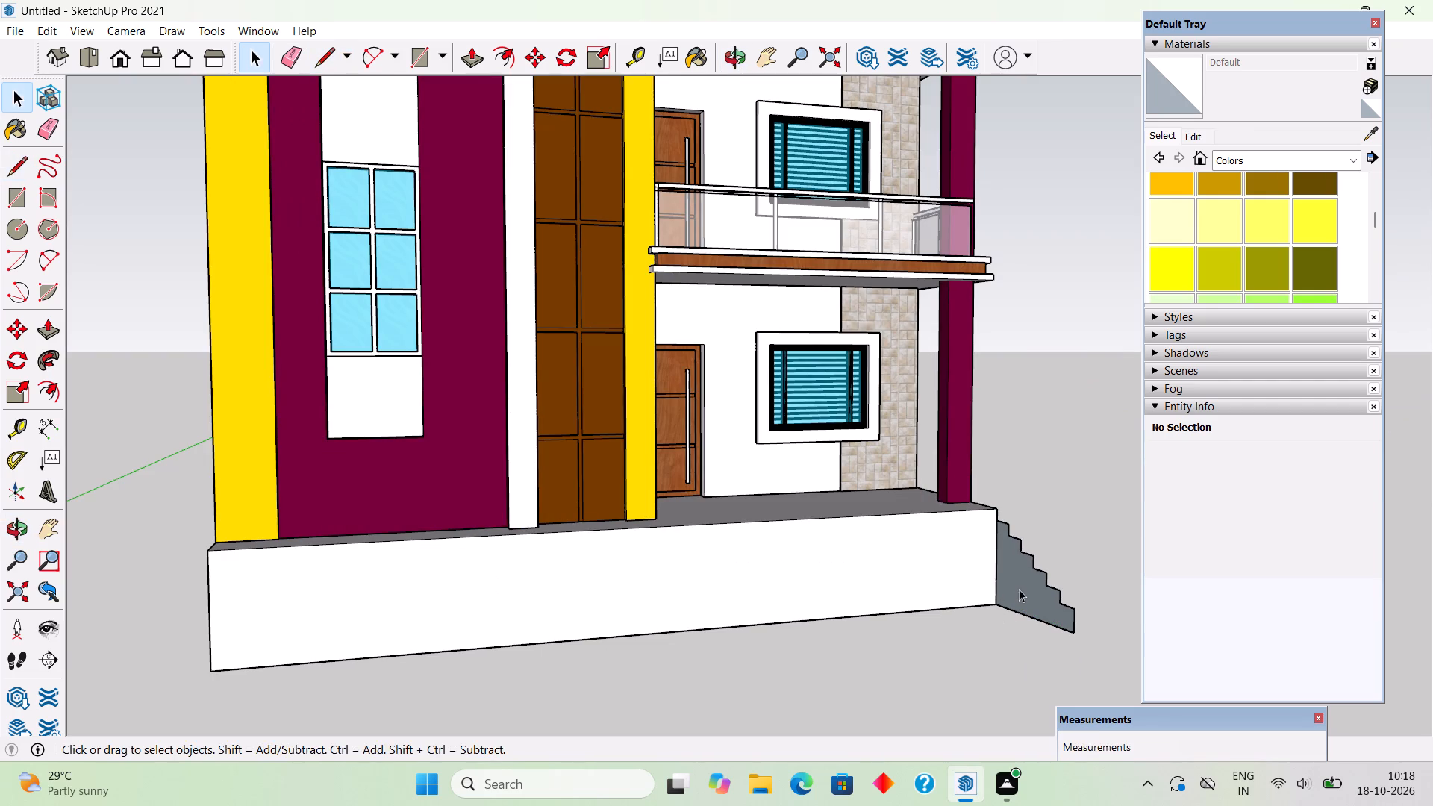
left_click(1020, 587)
key("p")
left_click(1020, 587)
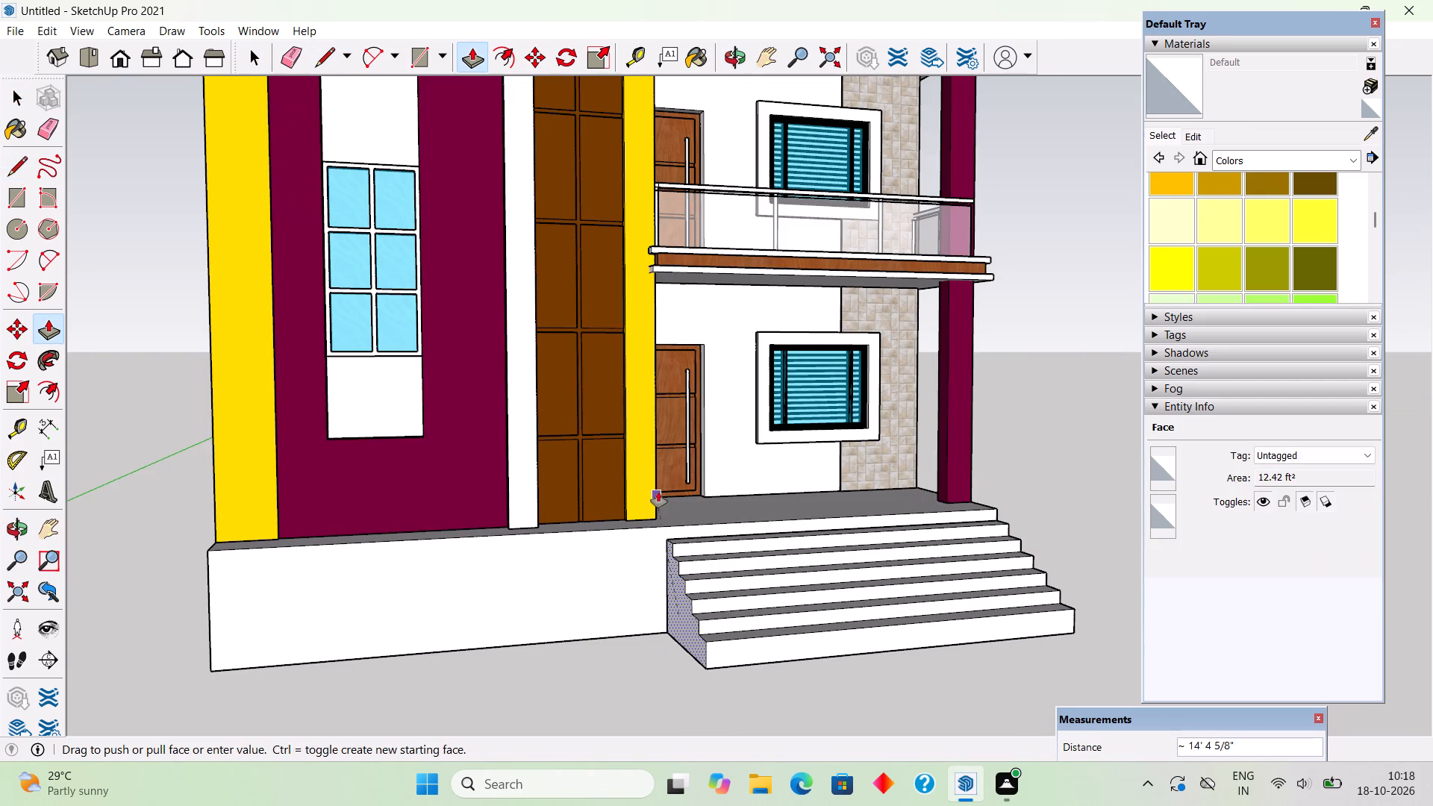
left_click(655, 481)
Push the staircase's side face at the plinth corner inward about 3' so the stairs stop short of the corner.
middle_click_drag(763, 610, 422, 630)
left_click(809, 663)
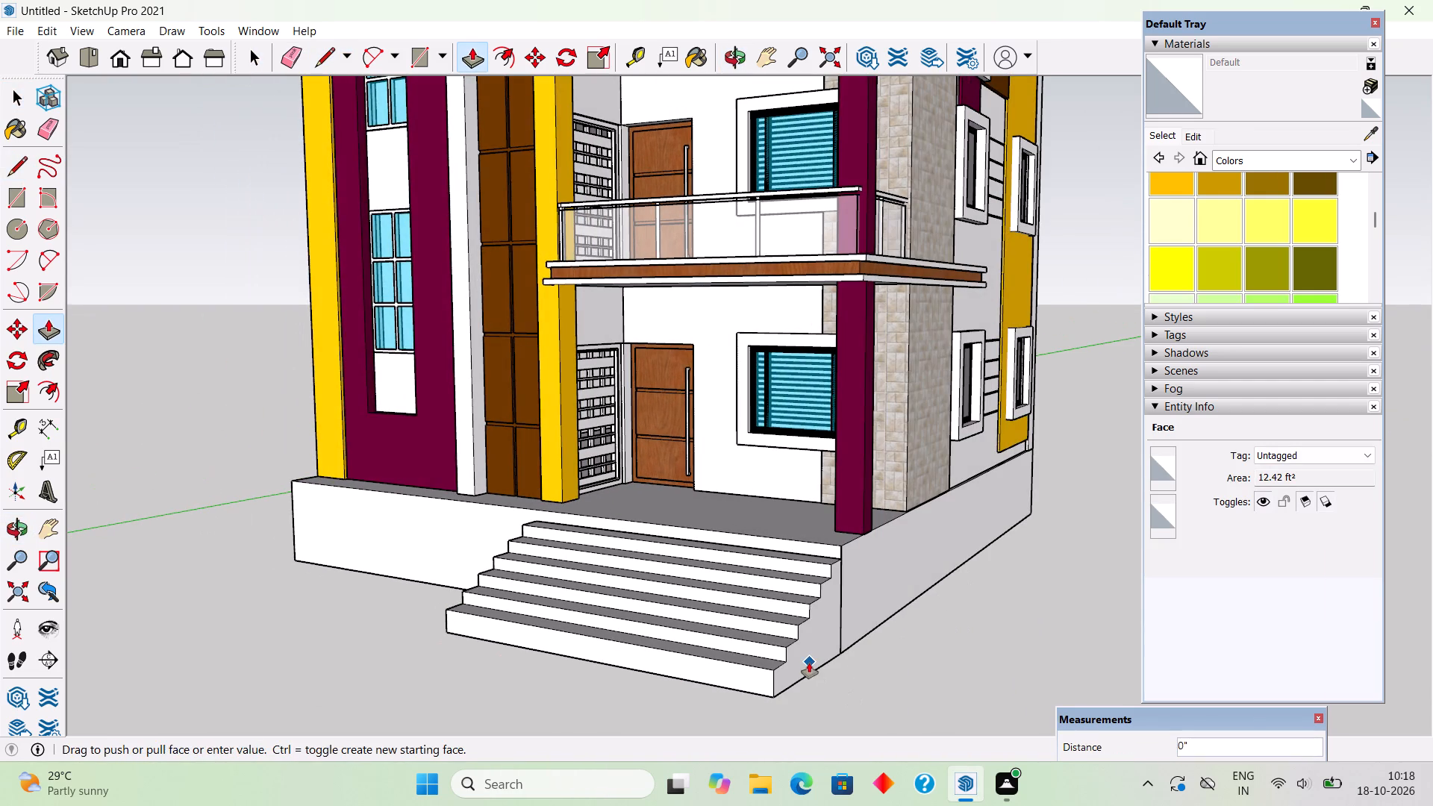
key("space")
left_click(818, 660)
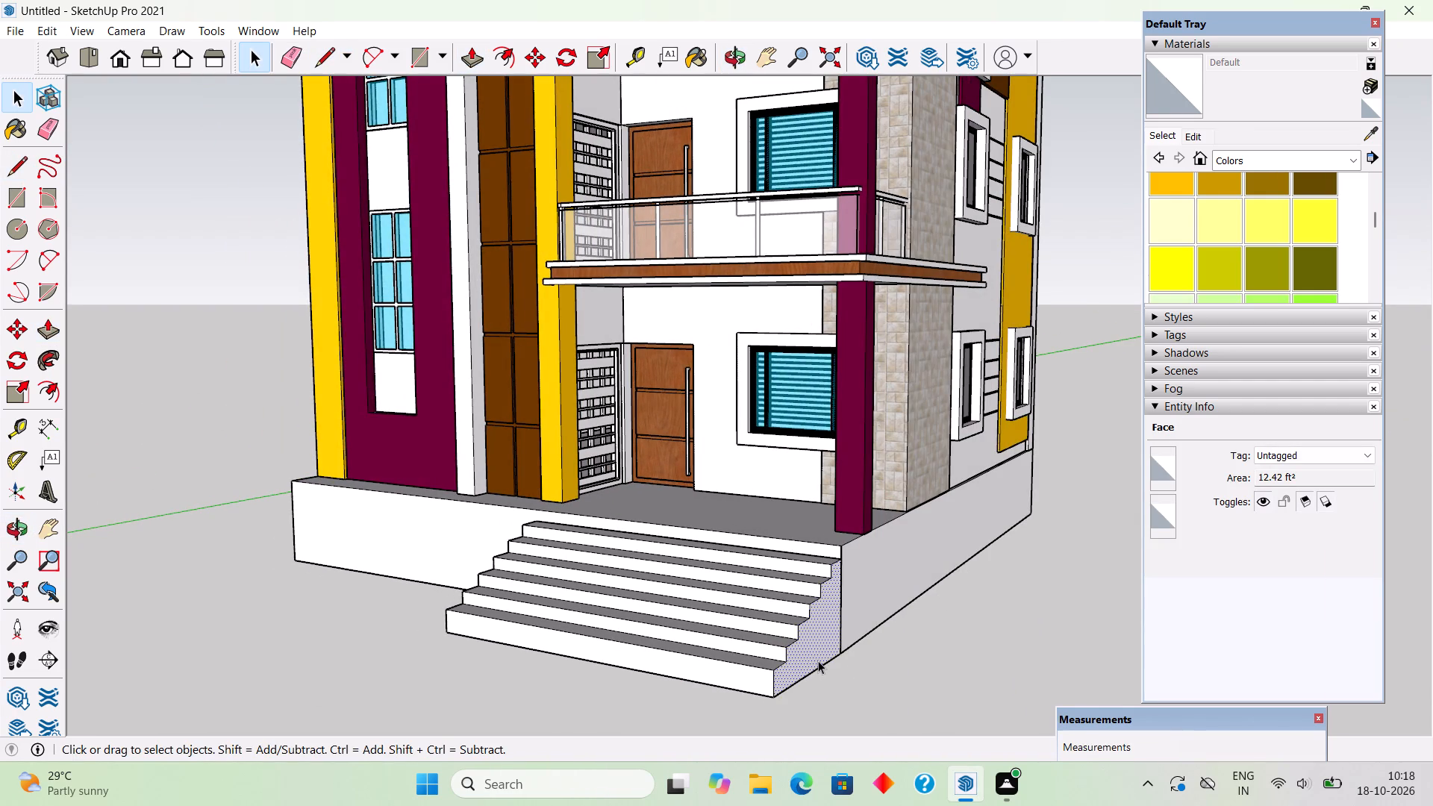
key("p")
left_click(818, 660)
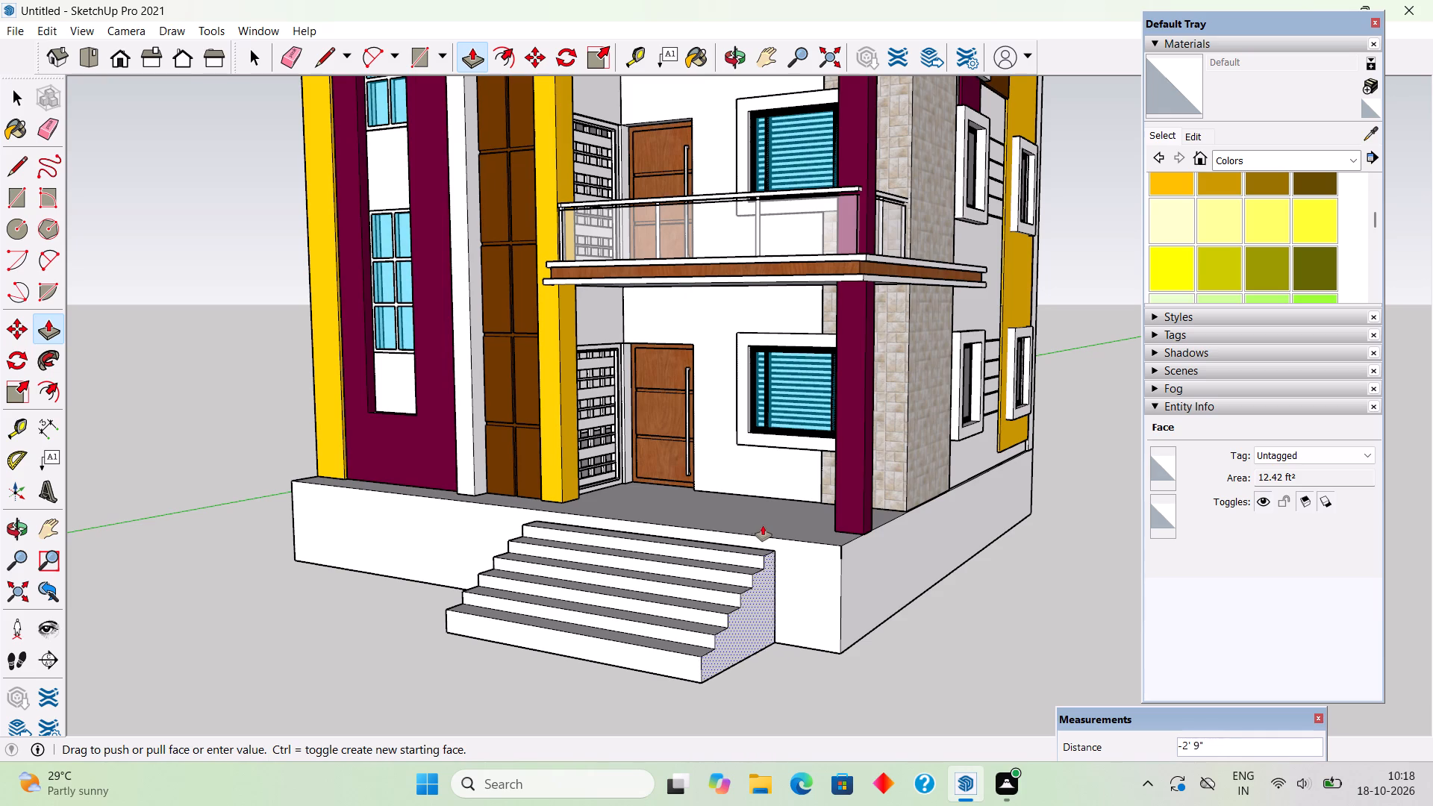
left_click(757, 525)
Make the whole staircase a group and deselect it.
key("space")
triple_click(756, 631)
right_click(756, 631)
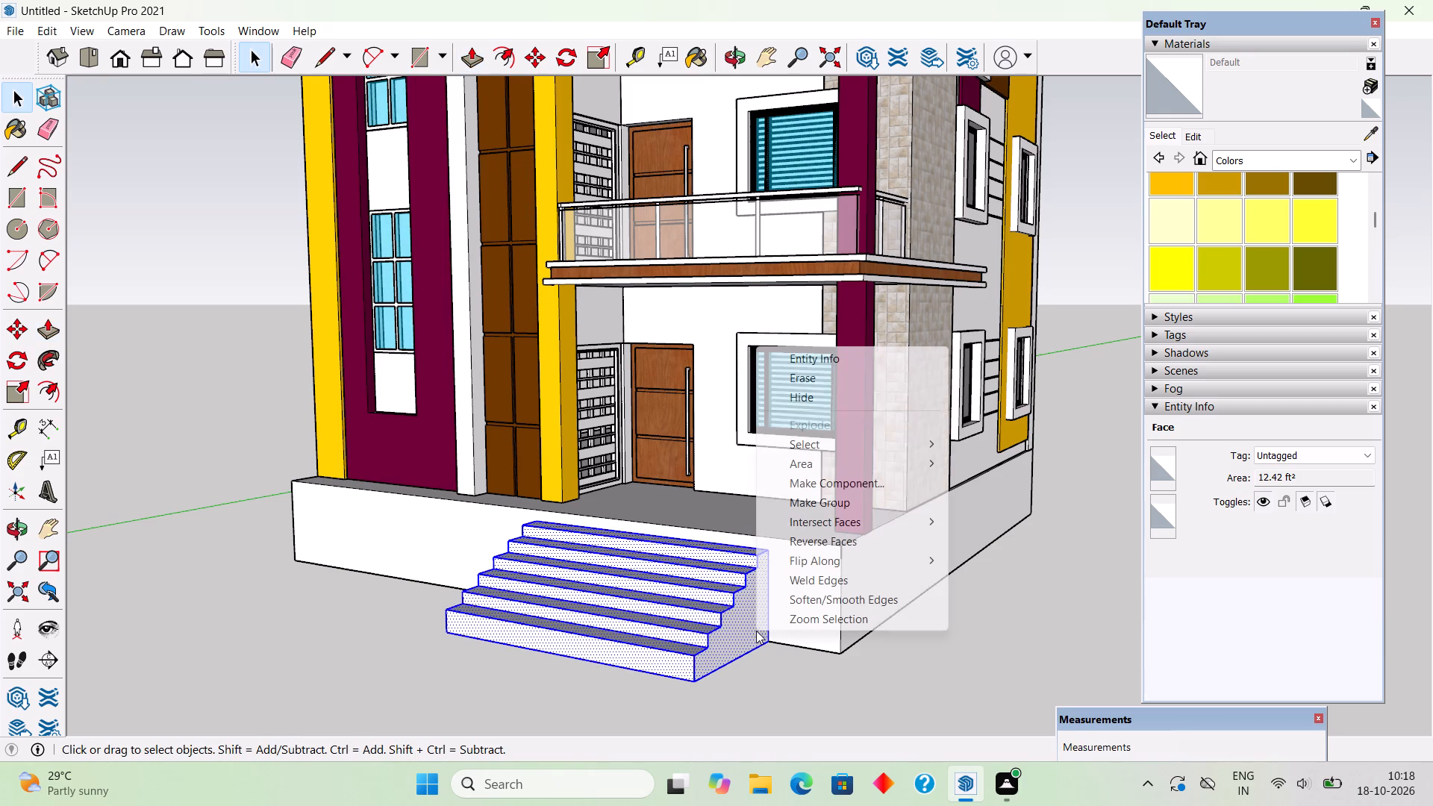
left_click(817, 500)
middle_click_drag(850, 592, 864, 640)
scroll(870, 638, "down", 6)
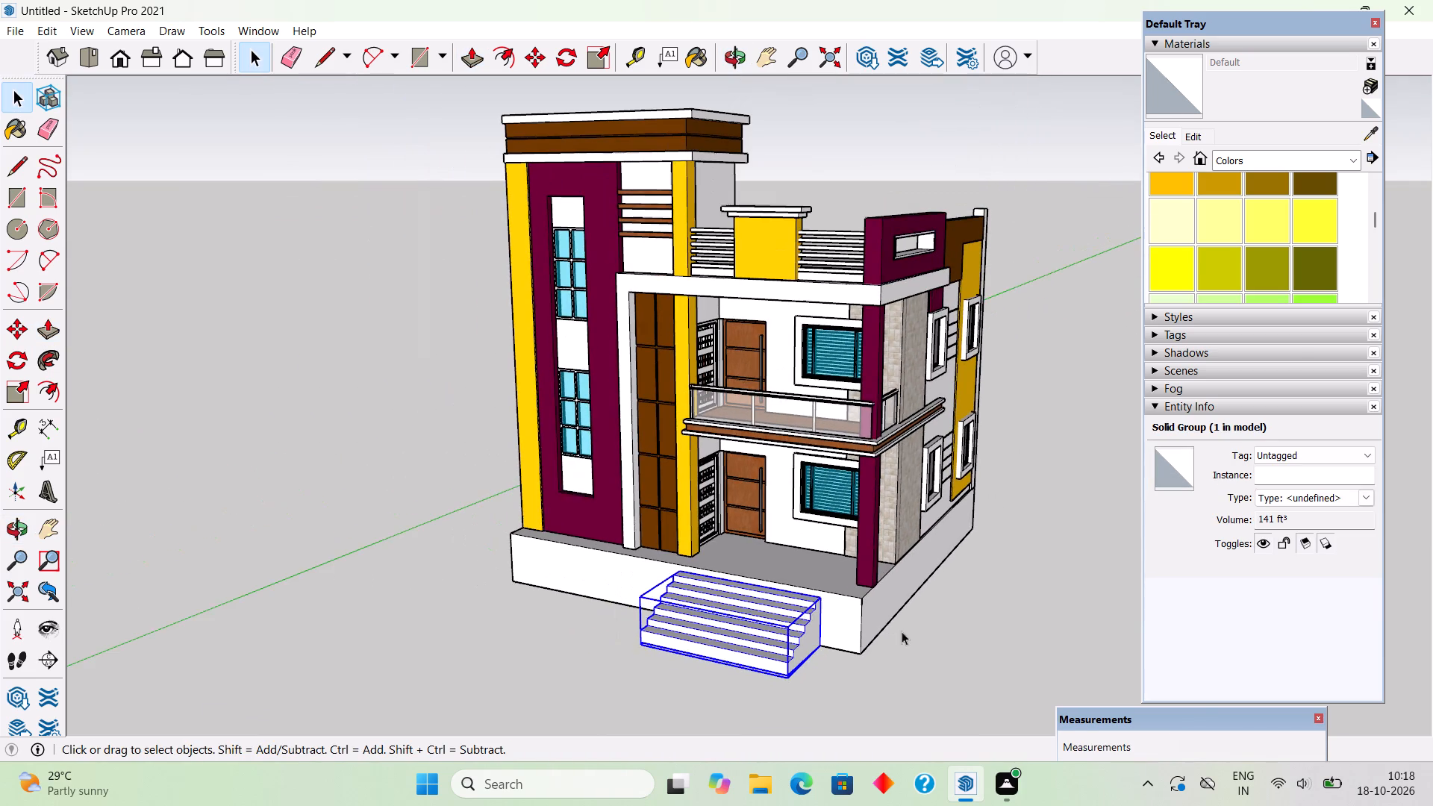
left_click(917, 637)
Draw a base rectangle between the staircase's side and the plinth's front corner, and extrude it up to the plinth's top level.
middle_click_drag(803, 661, 799, 678)
key("t")
key("r")
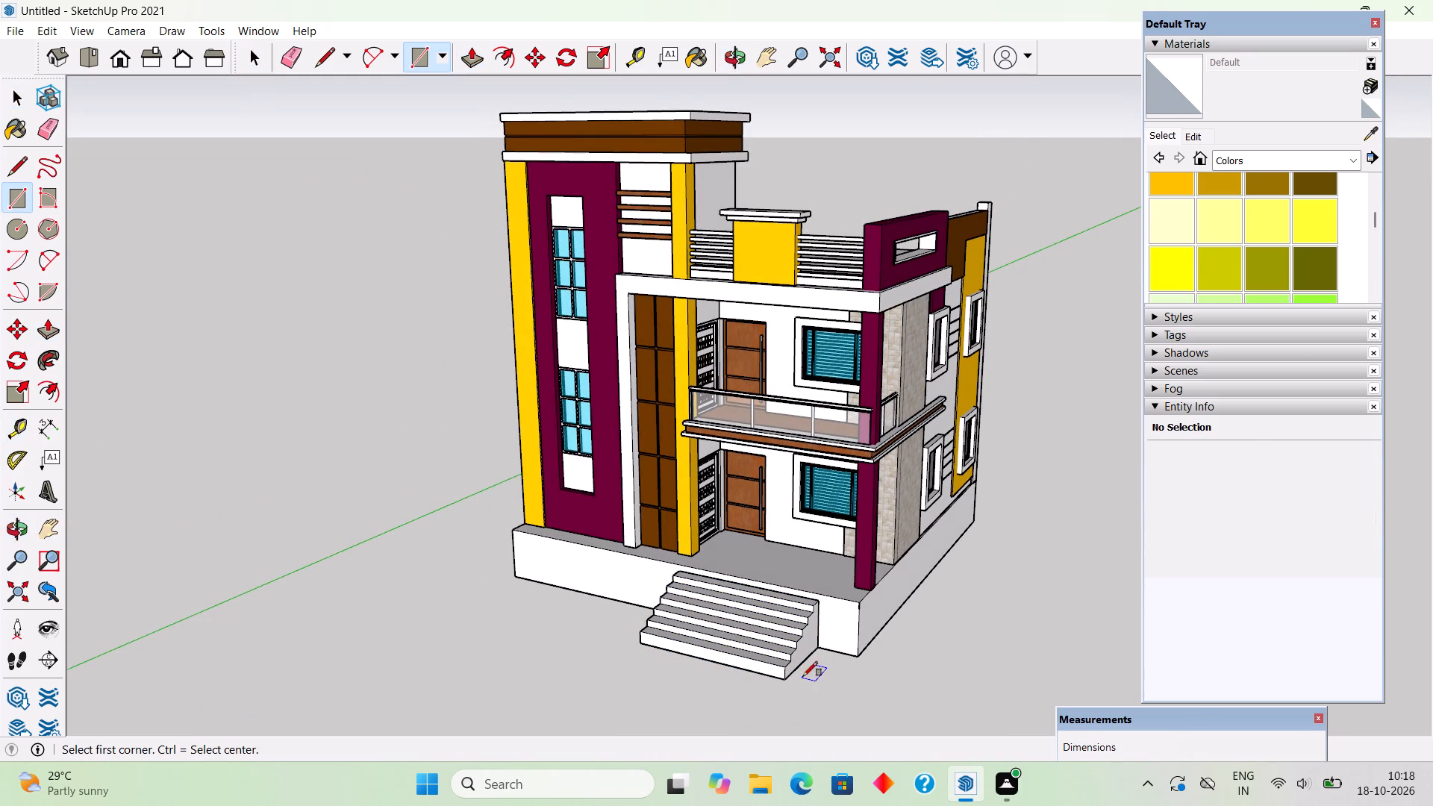
left_click(815, 646)
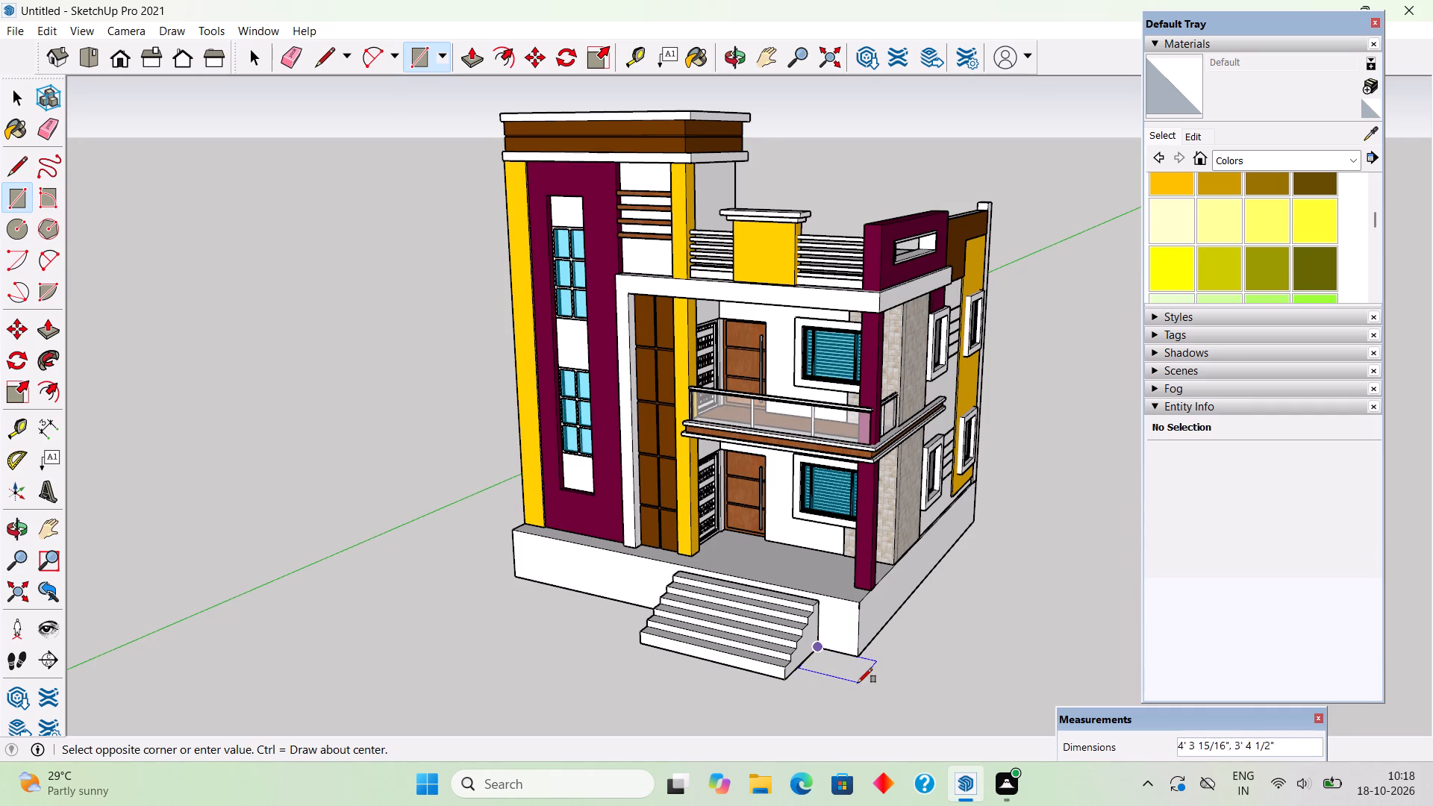
scroll(858, 683, "up", 4)
left_click(829, 681)
key("p")
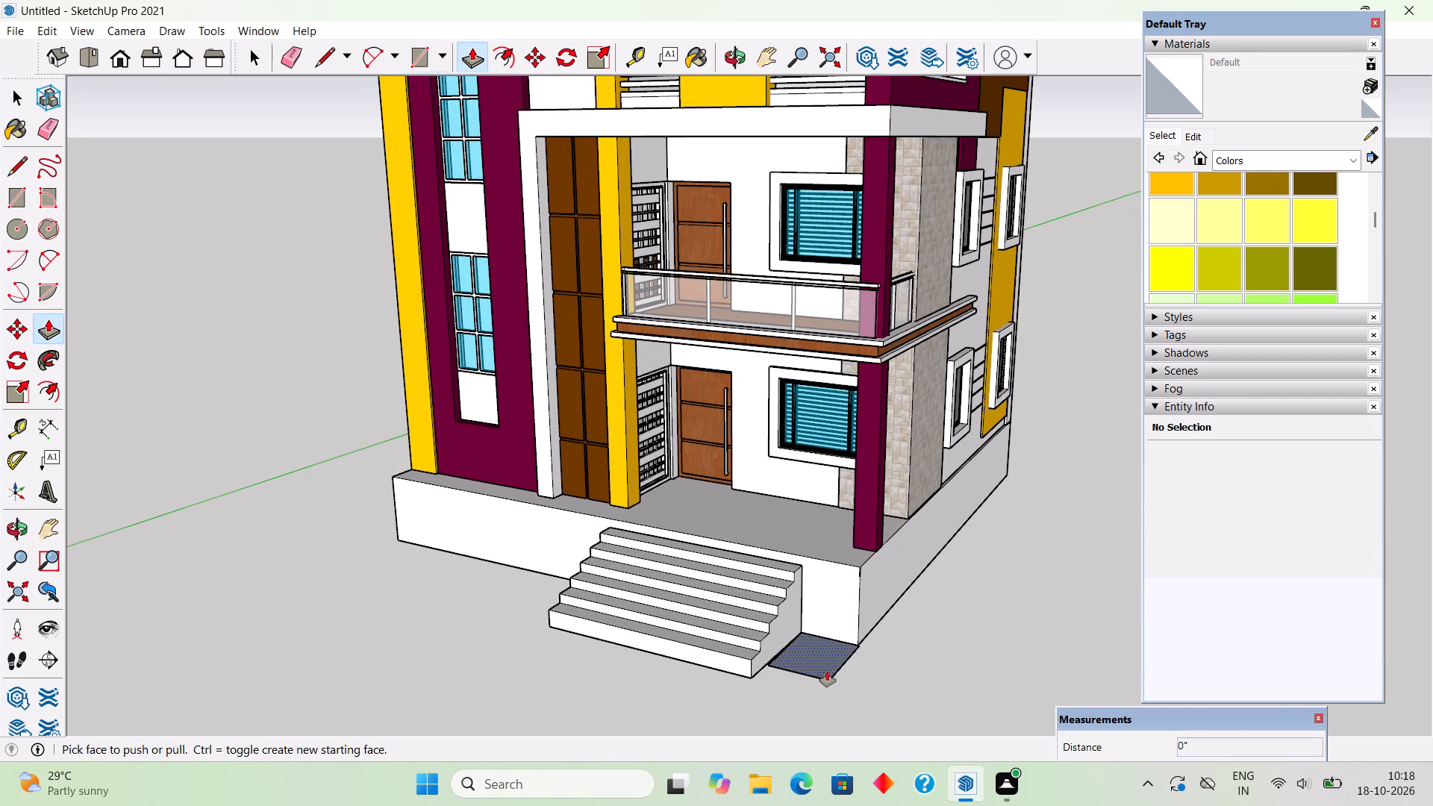
left_click(824, 660)
left_click(864, 567)
Extrude the side block's front face outward until it is flush with the front of the lowest step.
left_click_drag(791, 657, 787, 663)
left_click(769, 657)
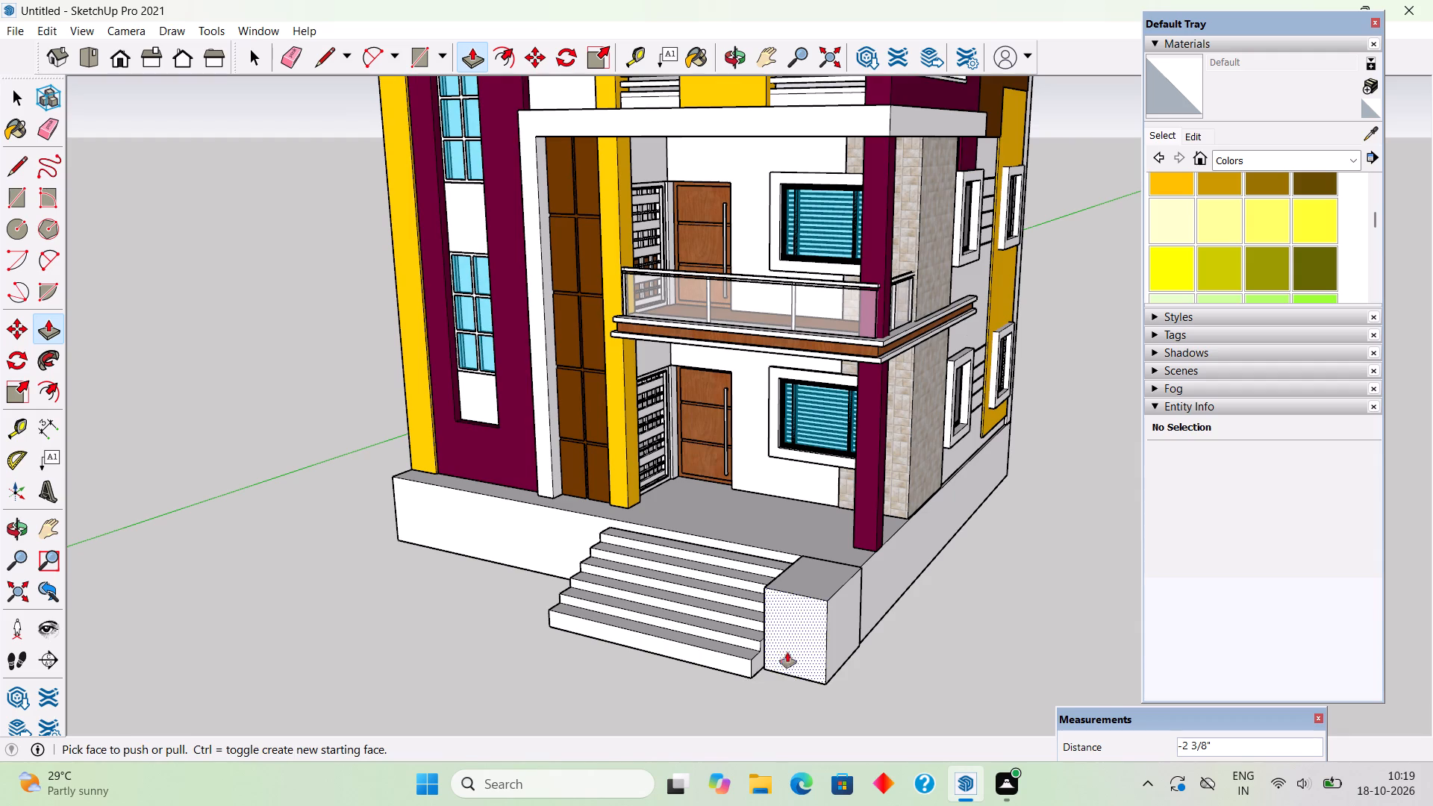
left_click(790, 648)
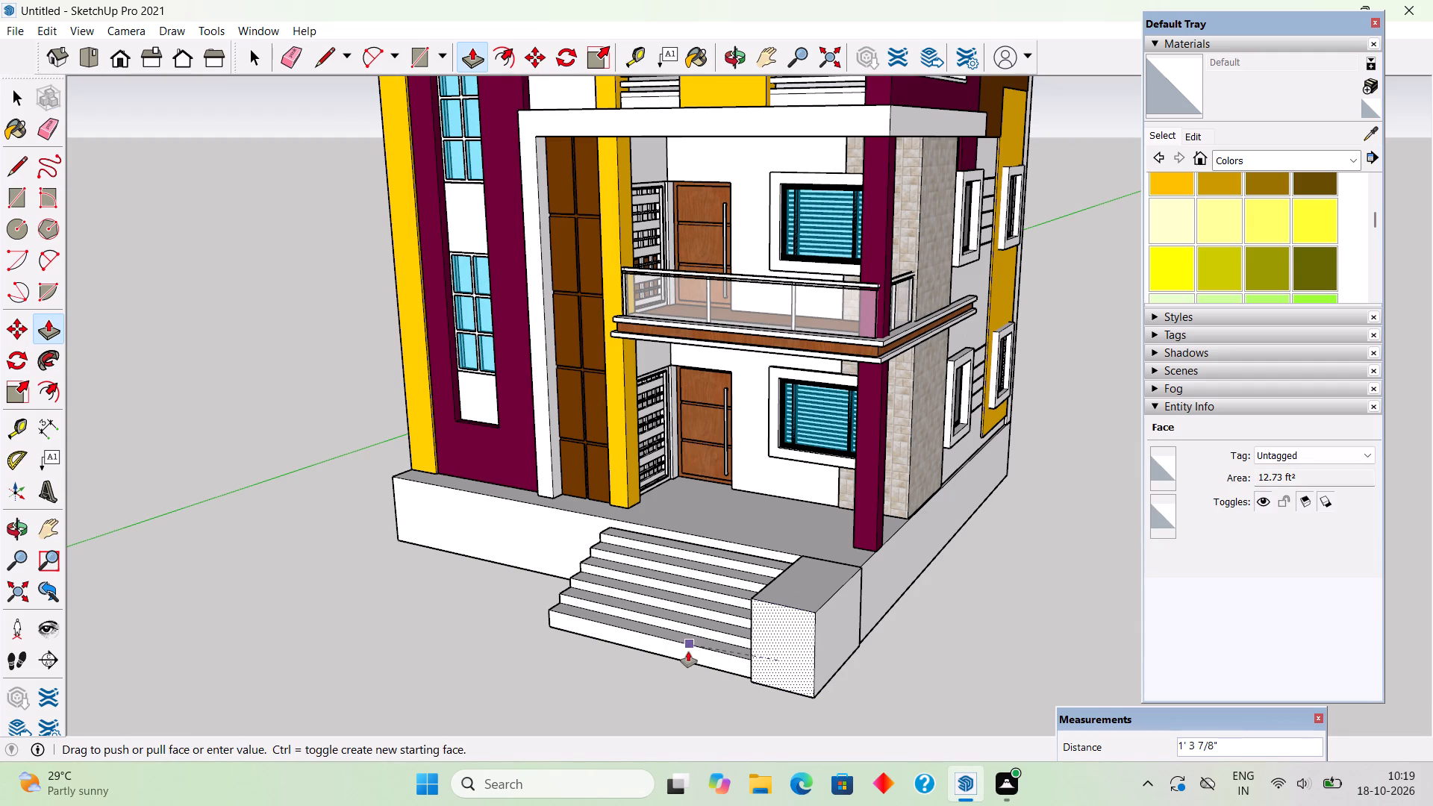
left_click(688, 652)
key("space")
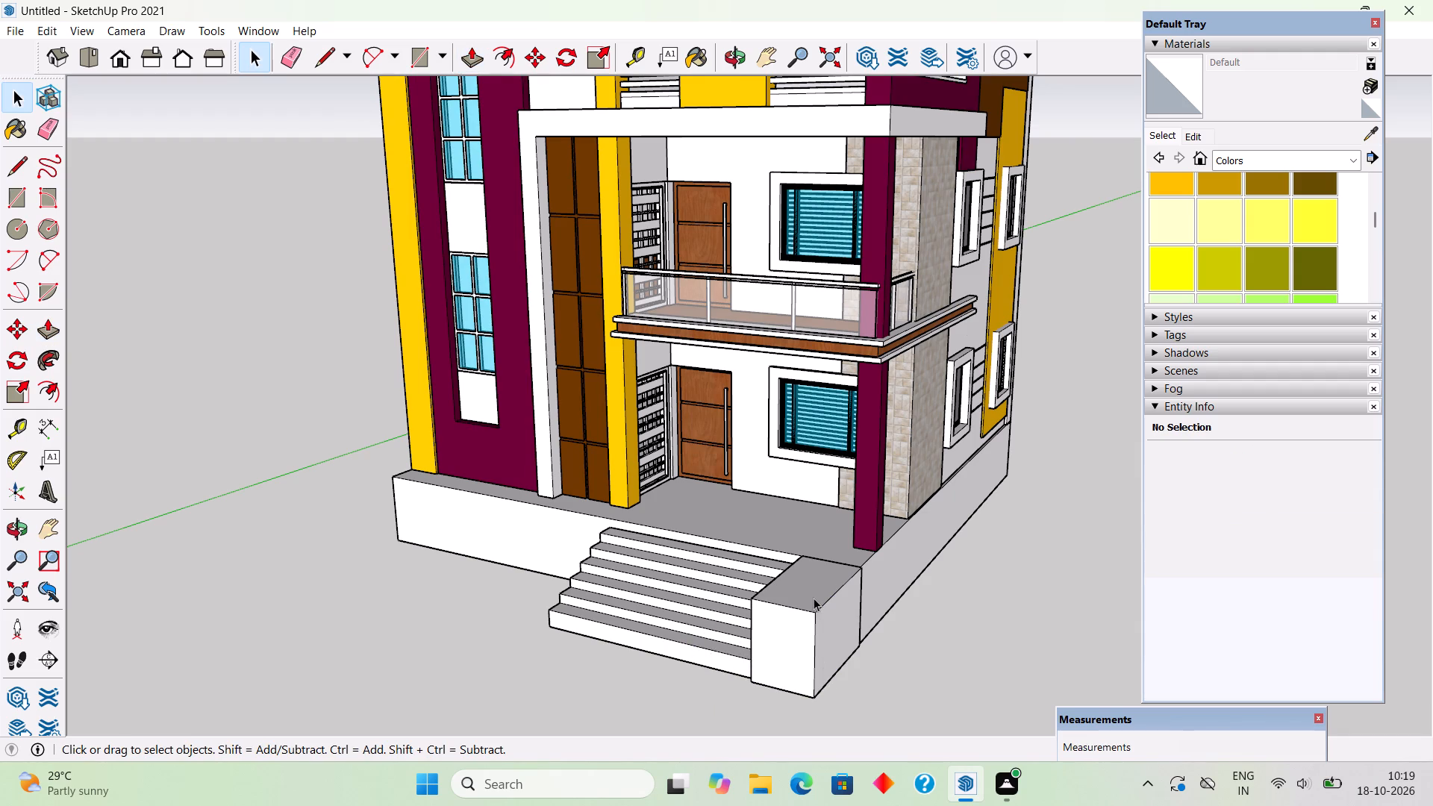
Offset the outline of the stair side block's top face inward by about 4 11/16".
left_click(814, 598)
middle_click_drag(815, 600, 789, 678)
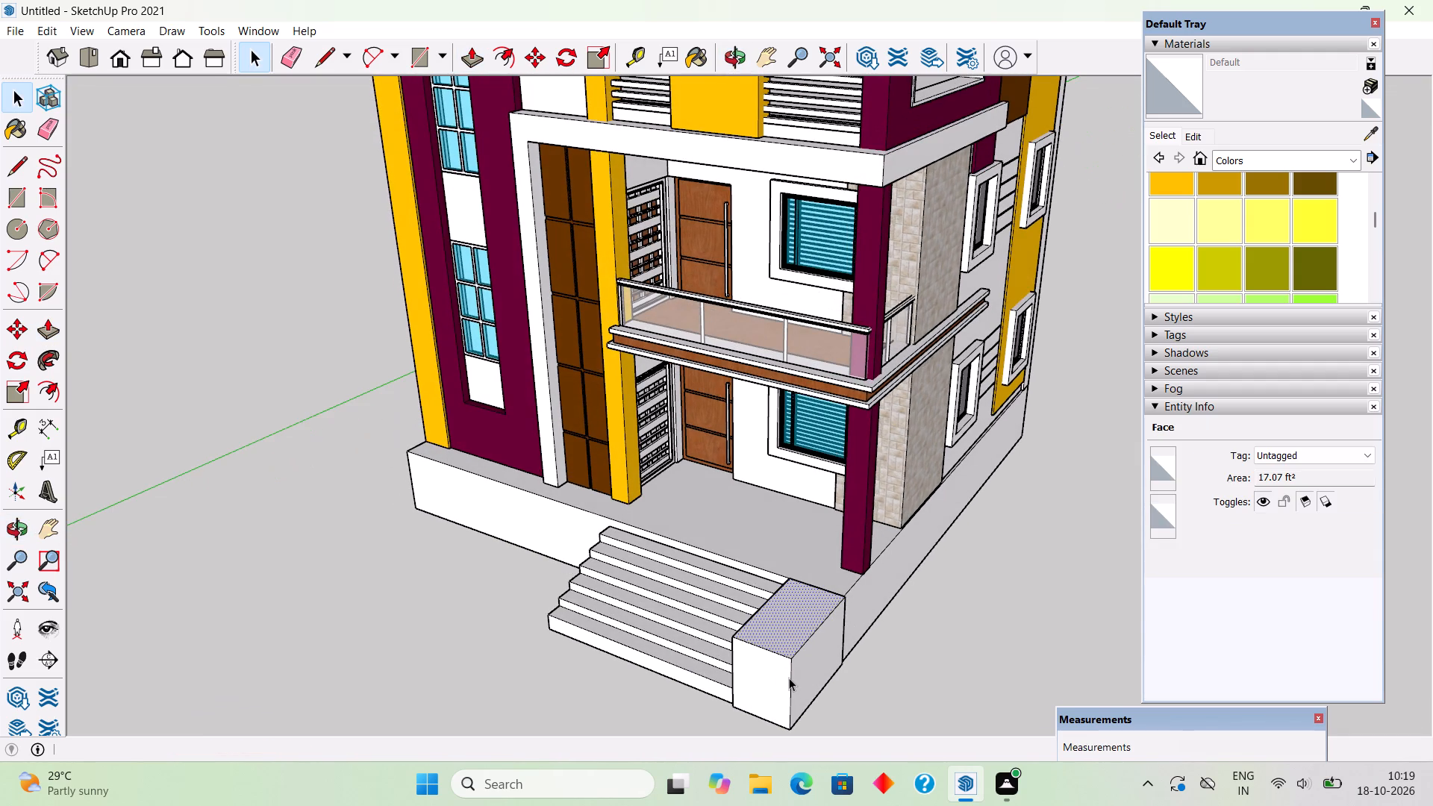
key("f")
left_click(785, 655)
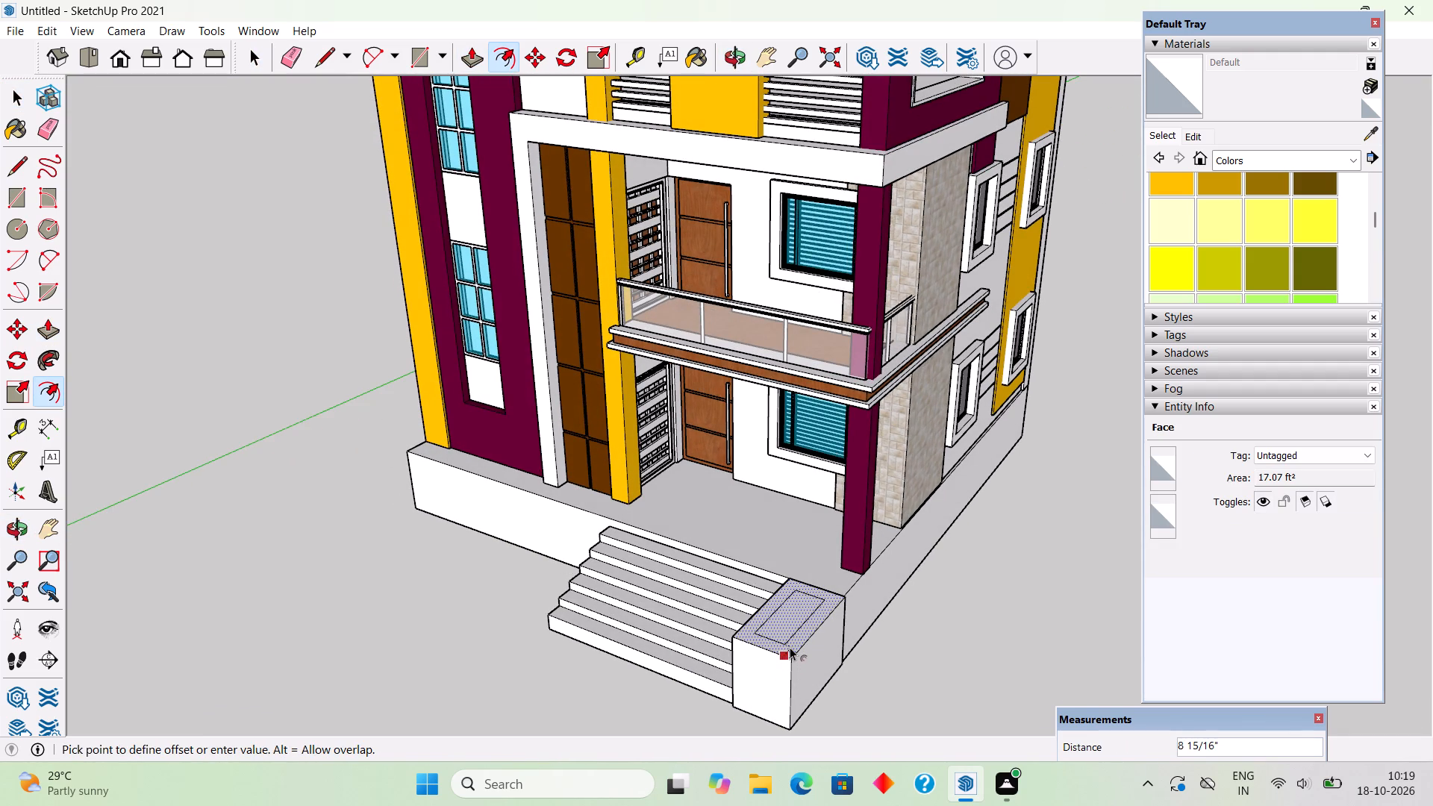
left_click(793, 653)
left_click(798, 614)
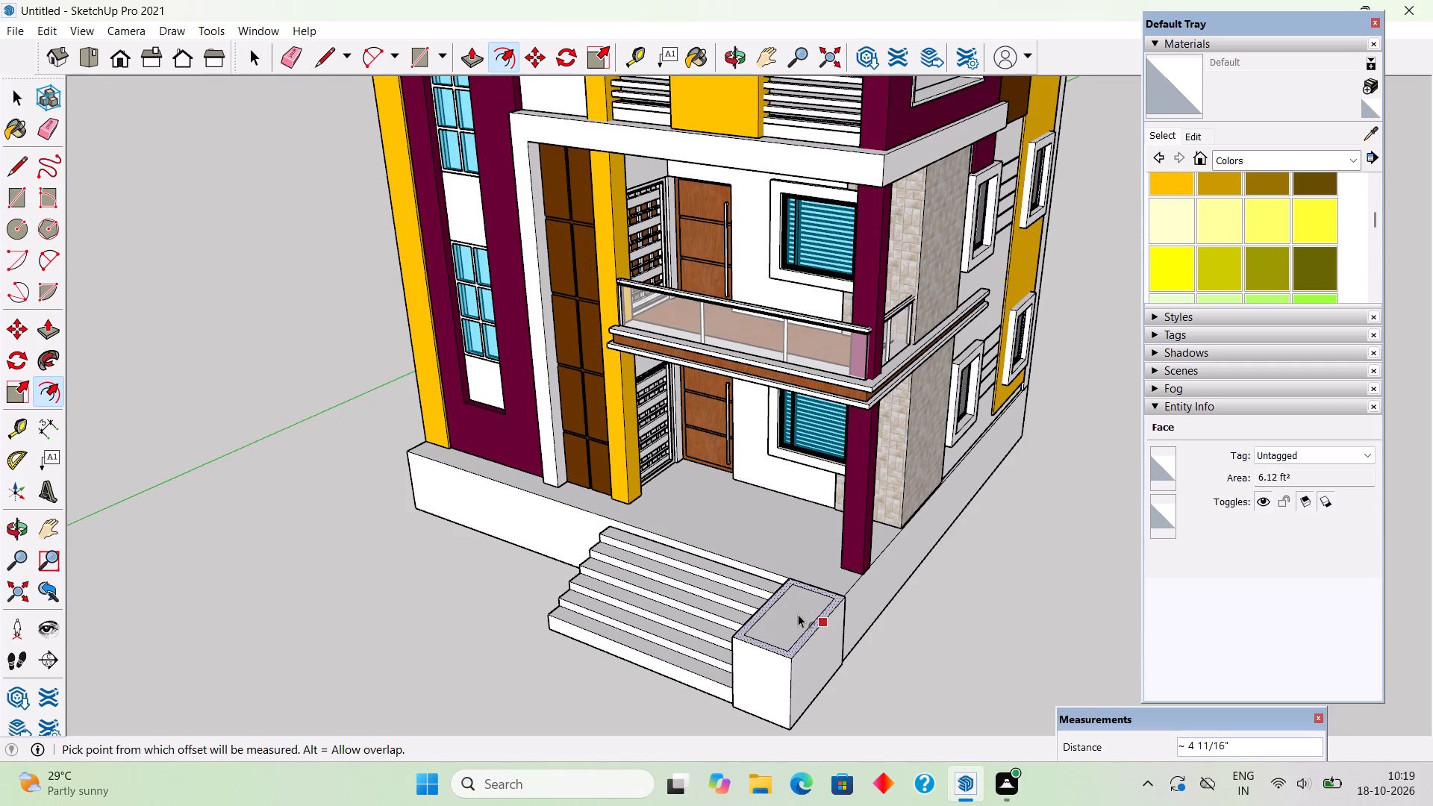
Push the inner face of the side block's top down slightly to form a recess inside the rim.
key("space")
left_click(798, 614)
key("p")
left_click(798, 614)
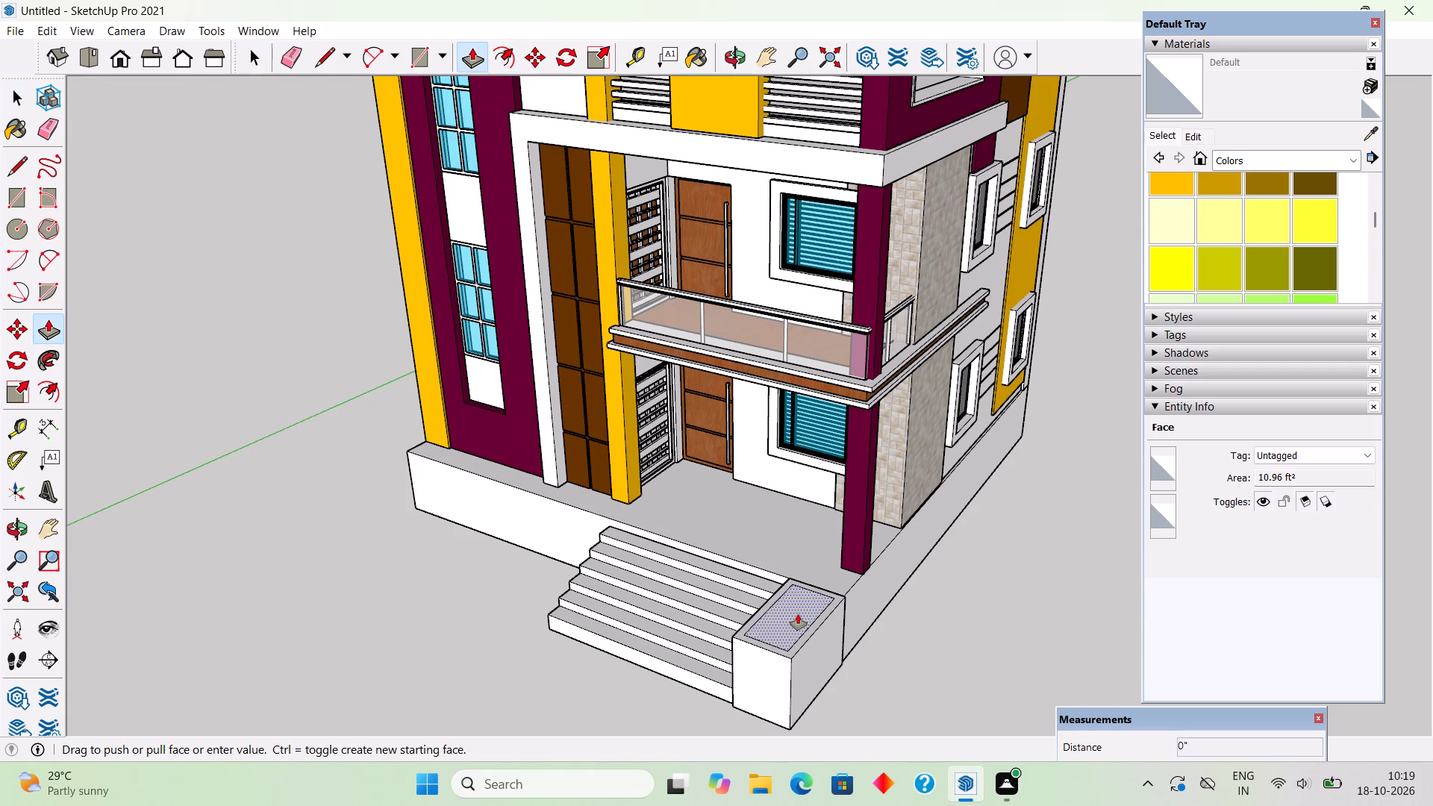
left_click(798, 616)
key("space")
Make the whole recessed side block a group.
triple_click(798, 674)
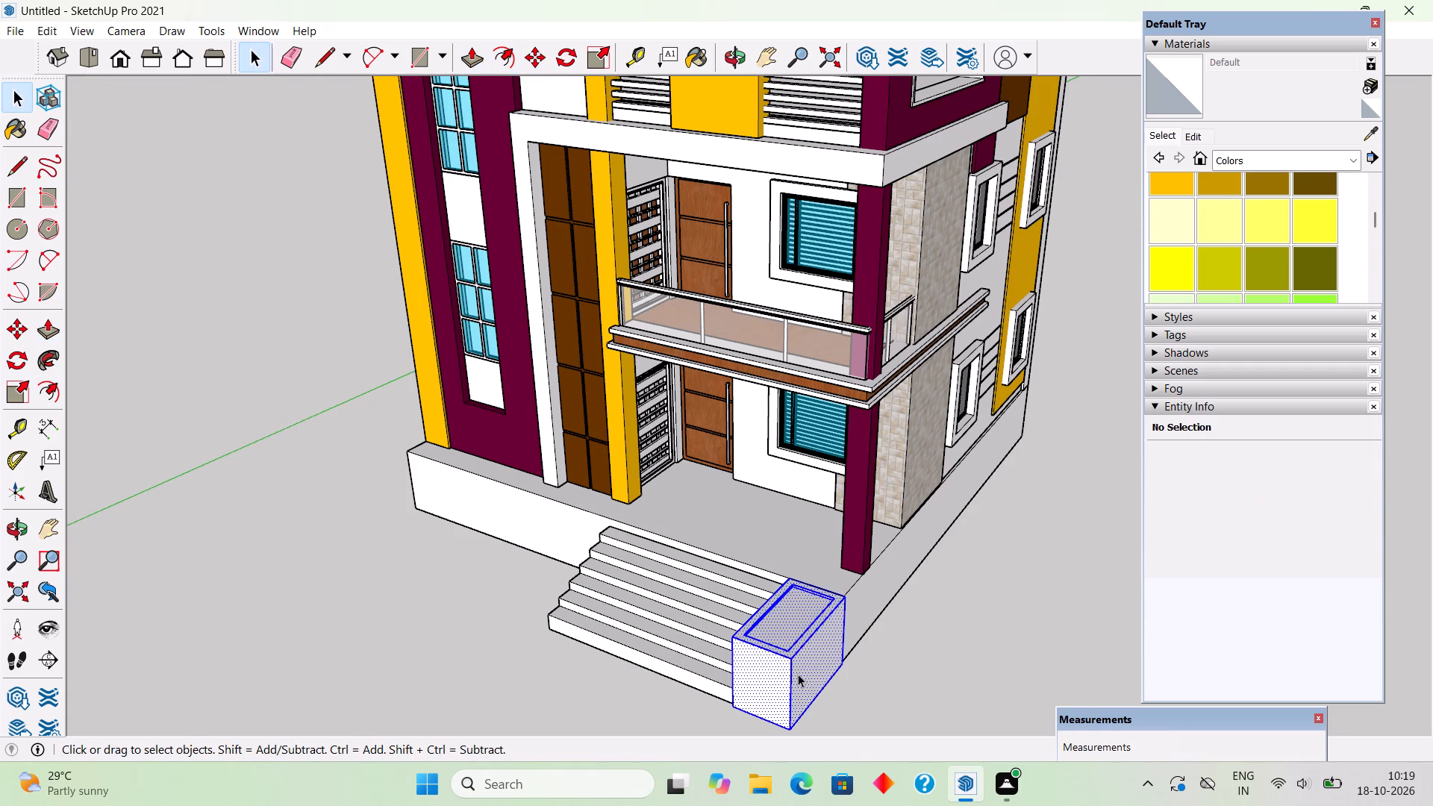
right_click(798, 674)
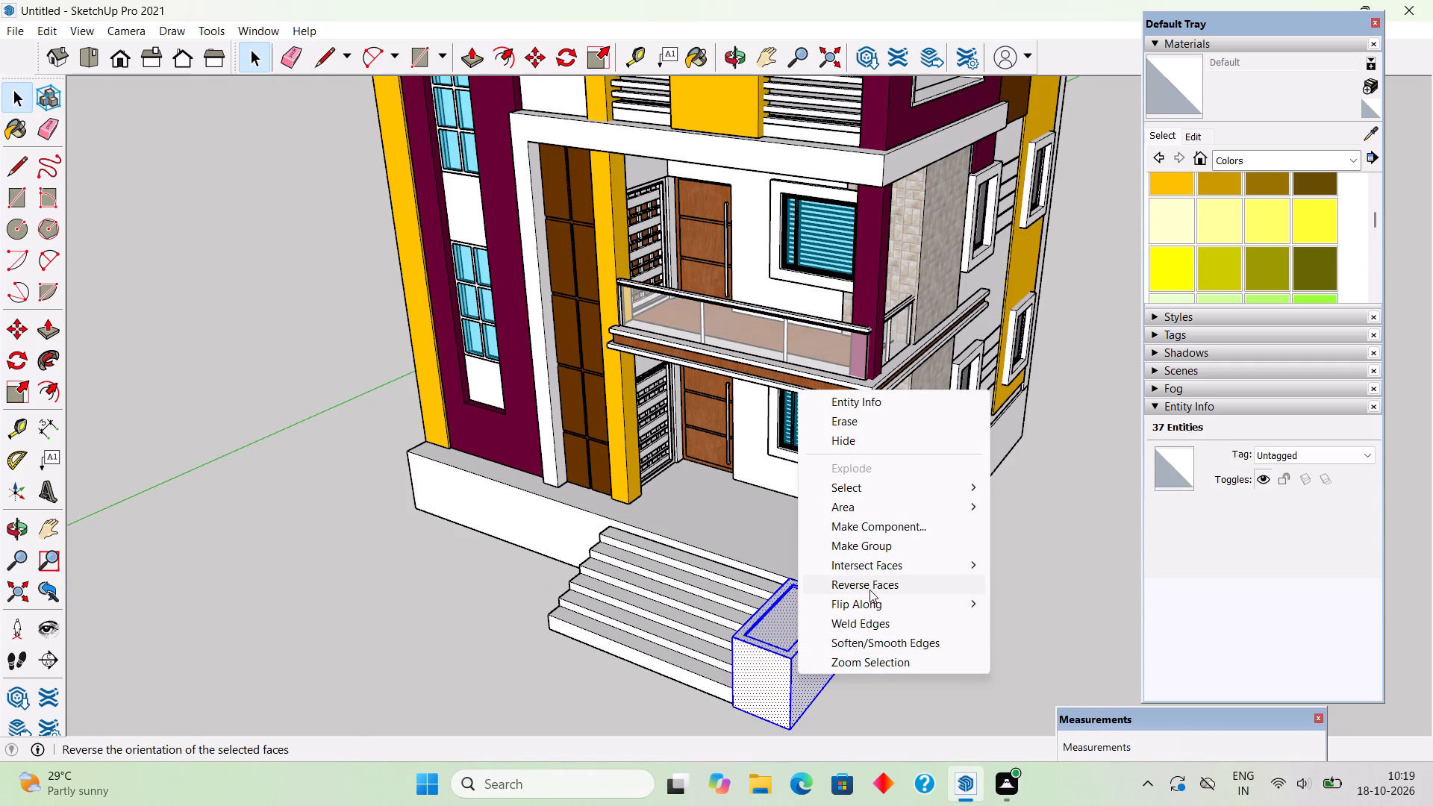
left_click(883, 545)
Draw a large ground rectangle around the house that extends past the plinth and the entrance stairs.
scroll(865, 590, "down", 2)
middle_click_drag(734, 687, 925, 626)
scroll(925, 626, "down", 2)
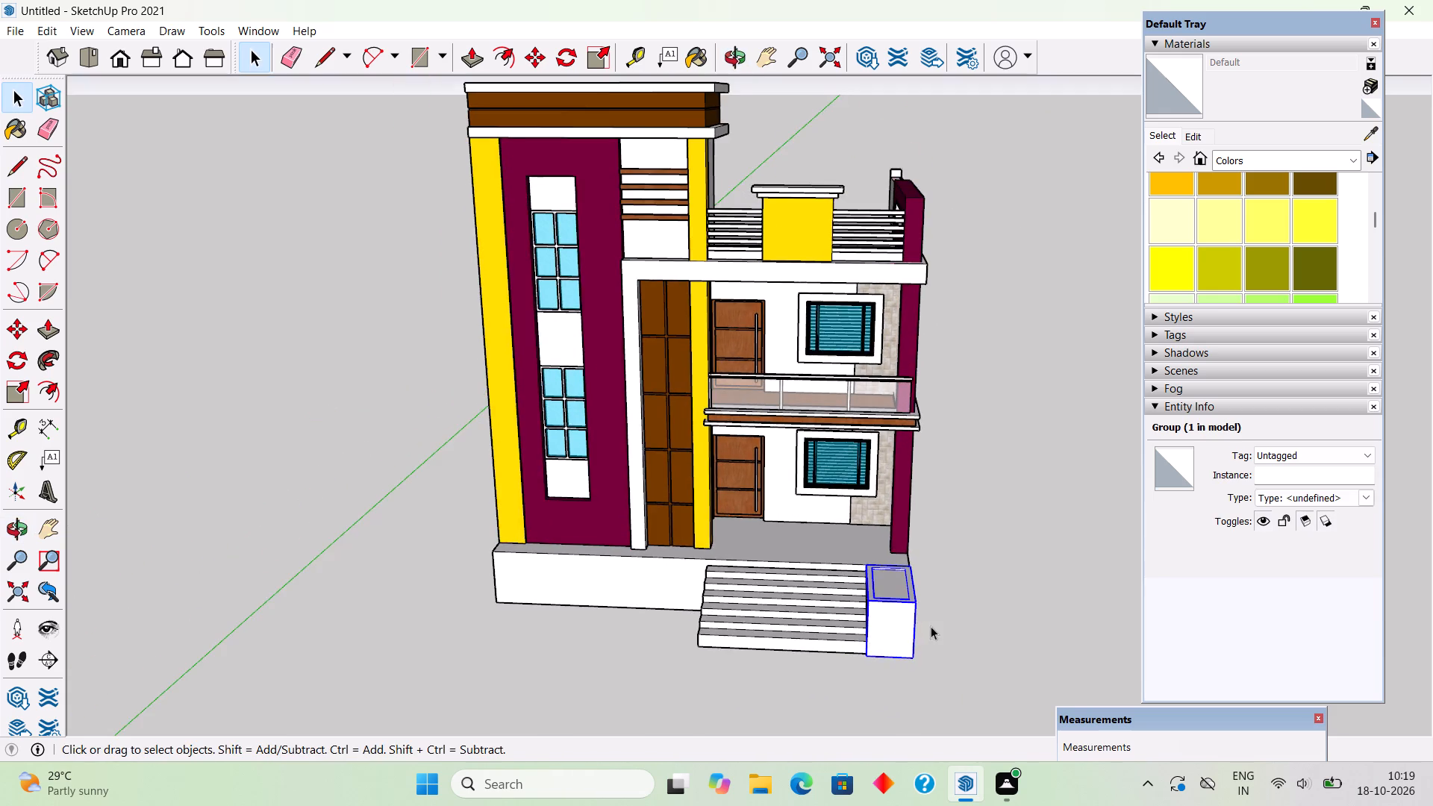
middle_click_drag(669, 682, 843, 669)
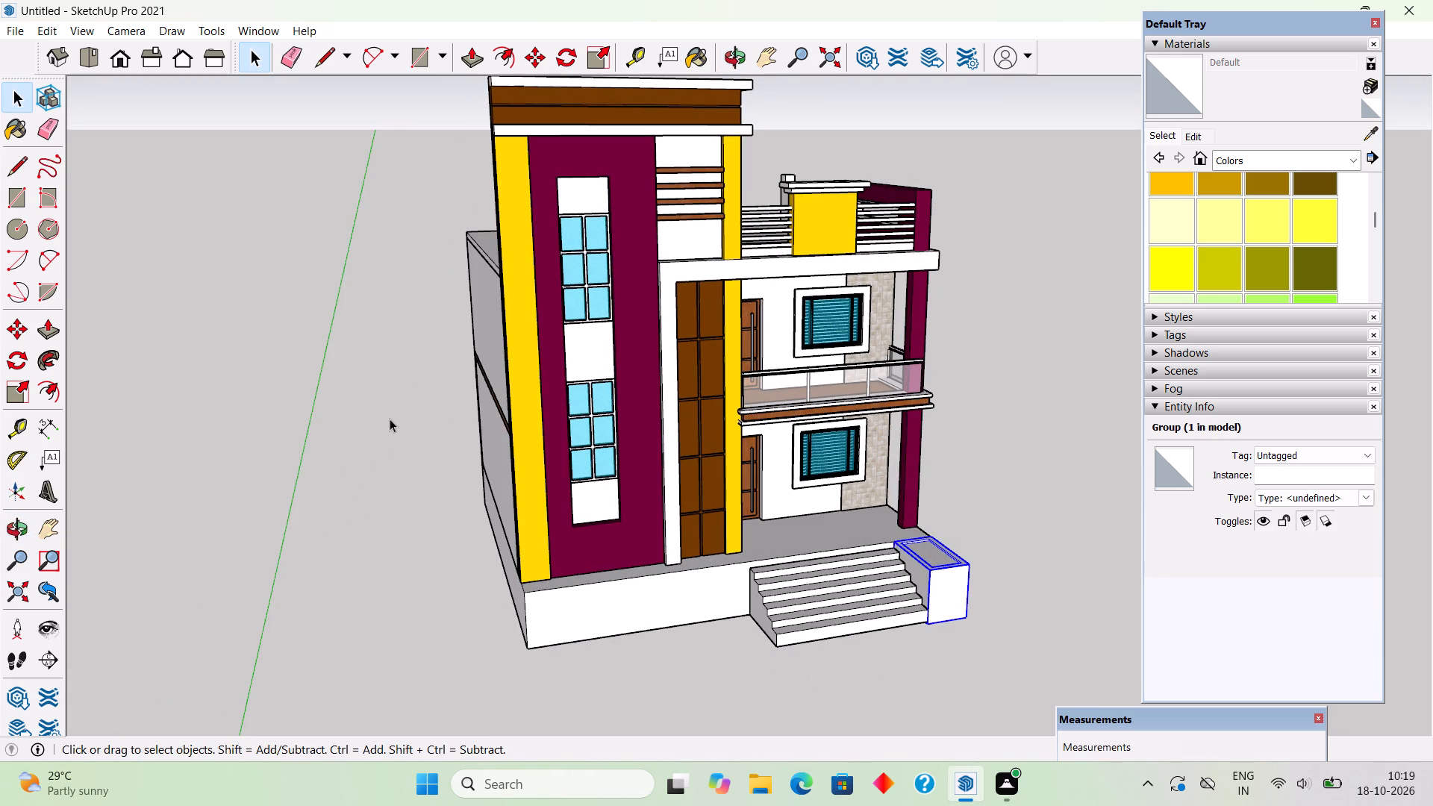
key("r")
left_click(432, 461)
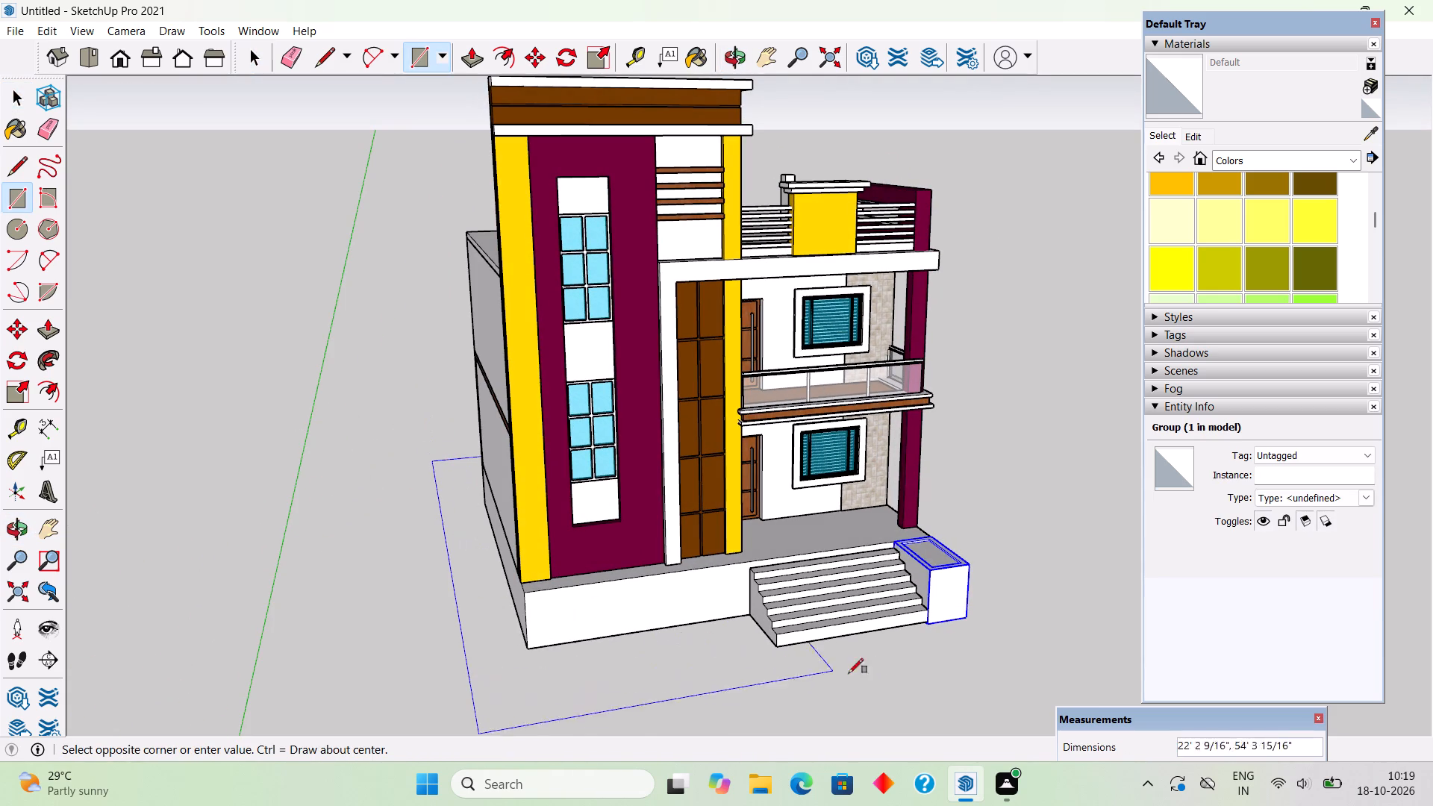
left_click(1025, 647)
Extrude the ground rectangle's underside downward 6" to form a base slab beneath the house.
middle_click_drag(984, 643, 878, 413)
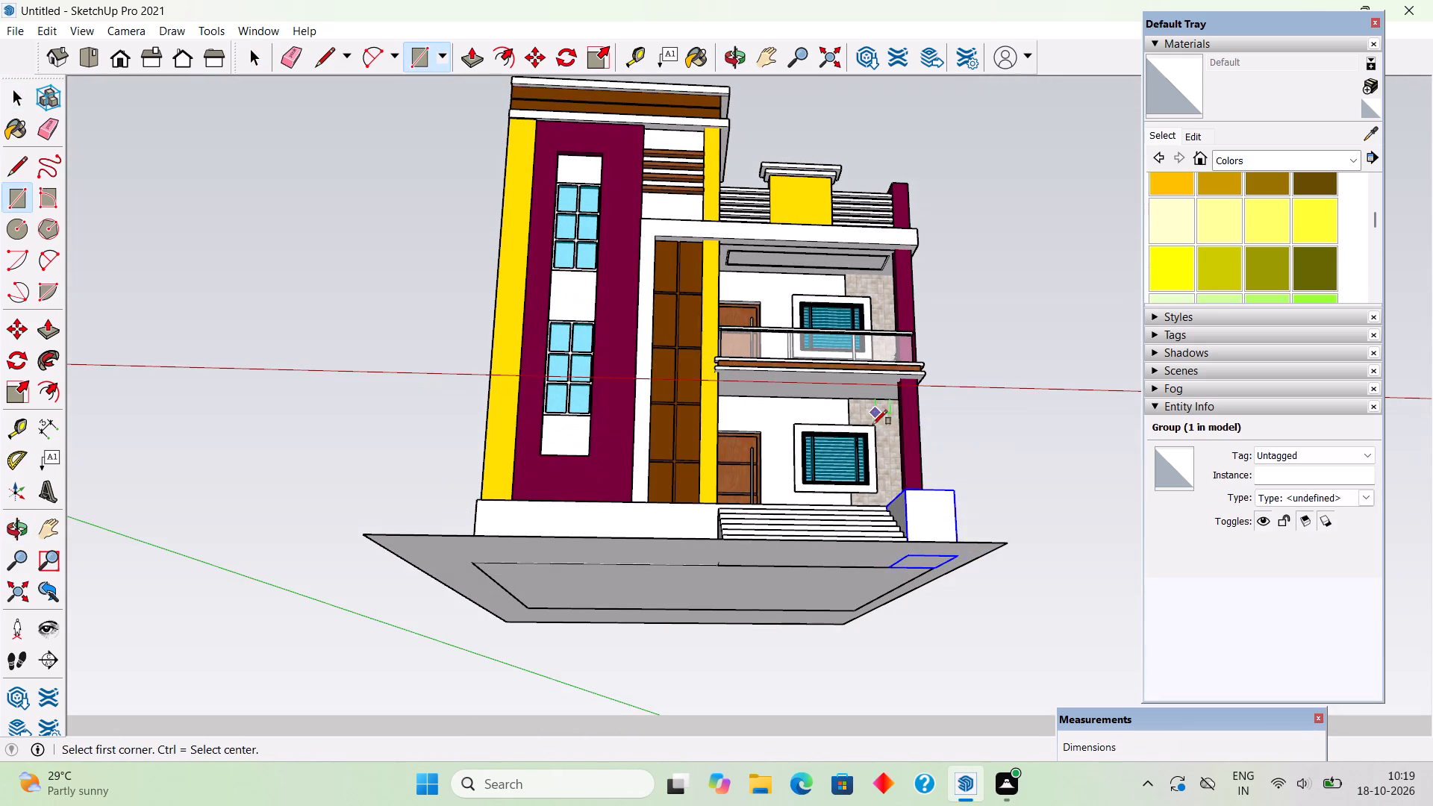
key("space")
key("p")
left_click(828, 609)
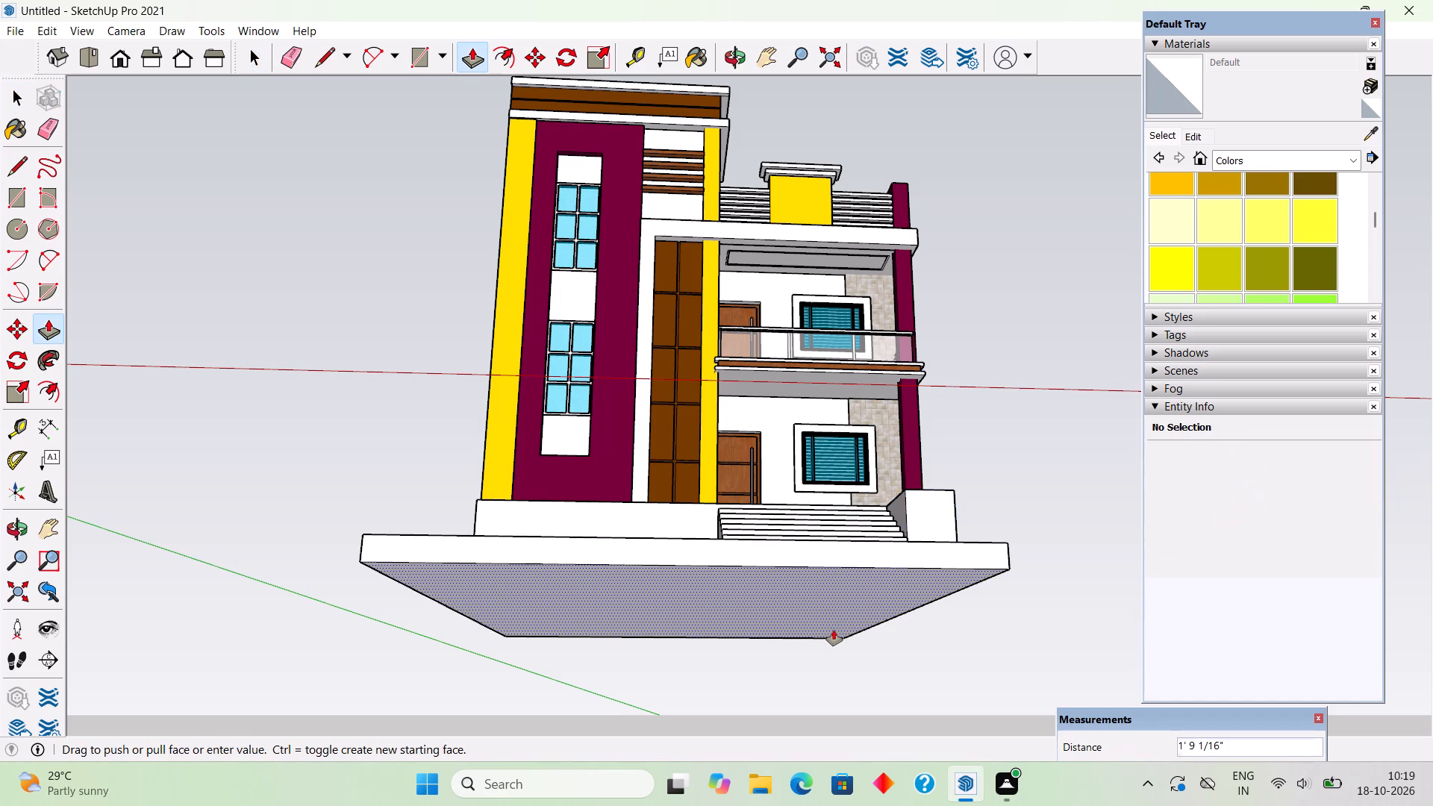
type("6\"")
key("Return")
key("space")
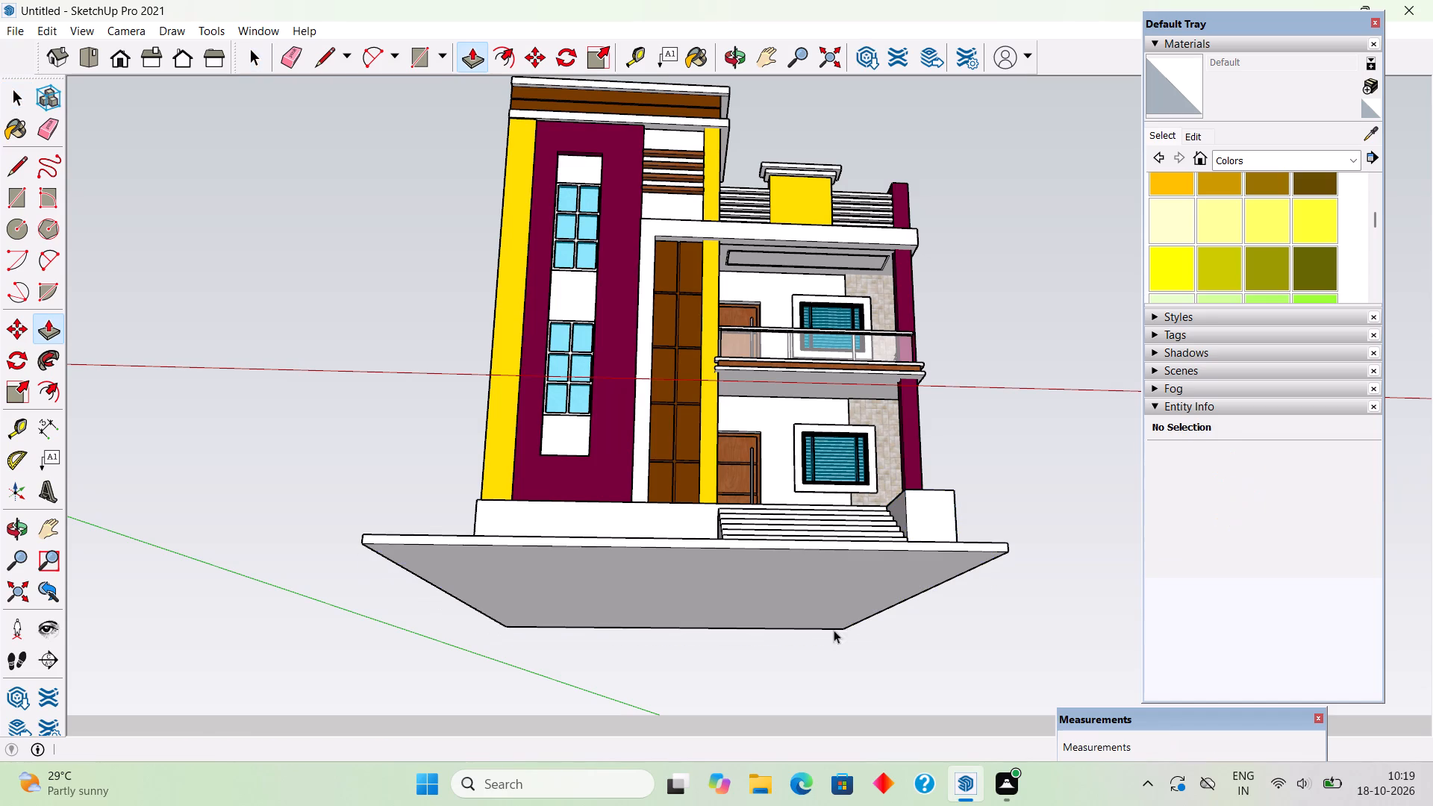
Select the complete ground slab with all its faces and edges and make it a group.
triple_click(834, 610)
right_click(834, 607)
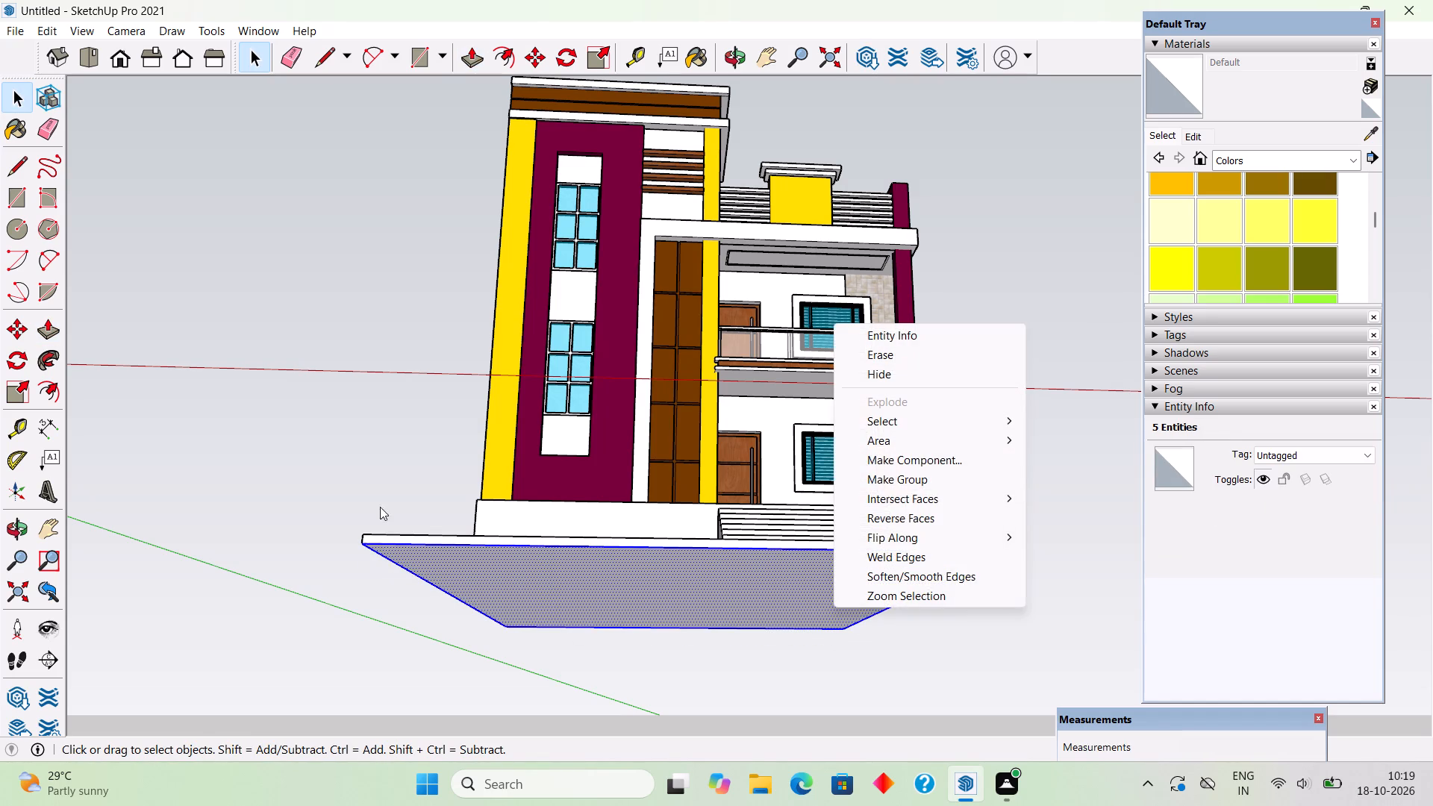
left_click(363, 443)
triple_click(449, 575)
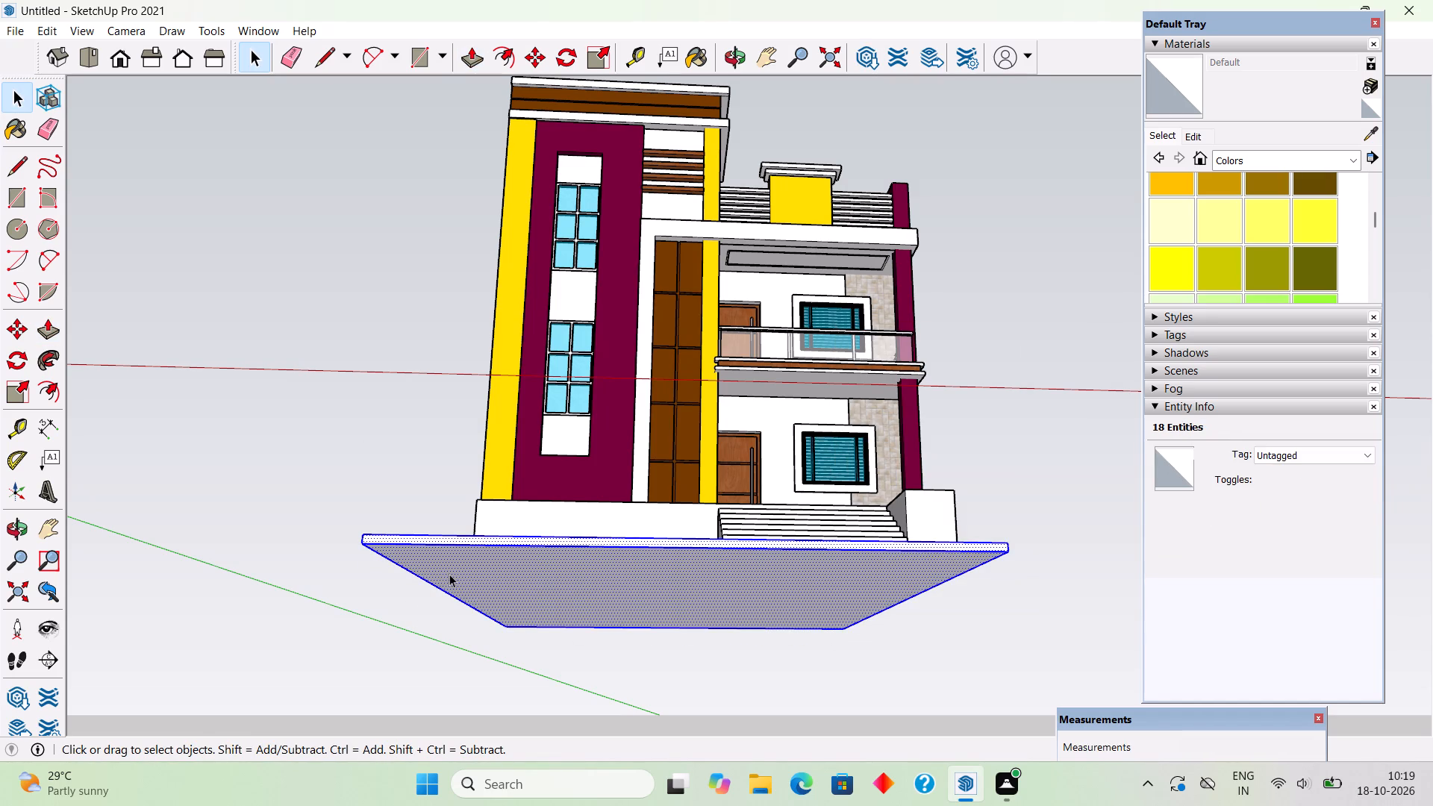
right_click(449, 574)
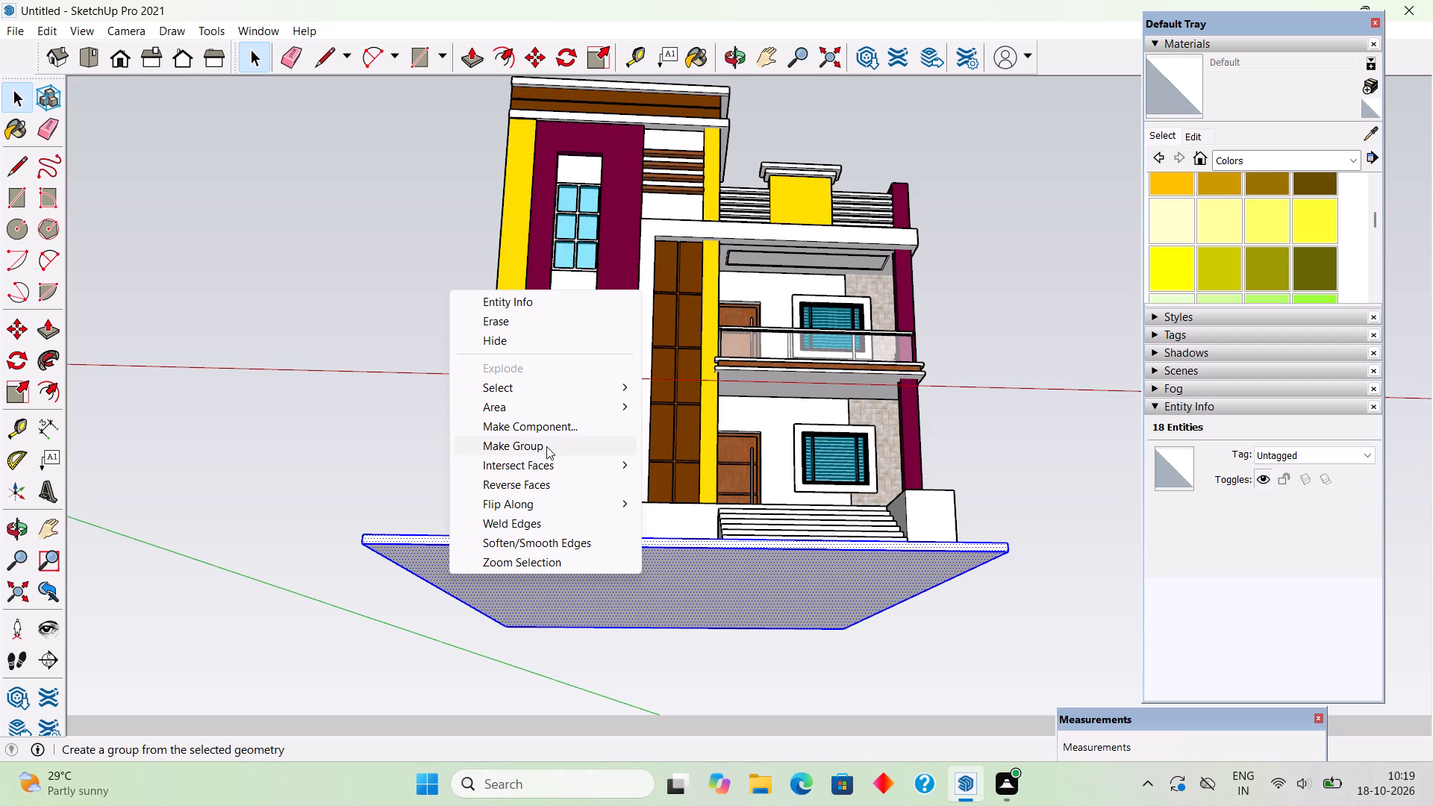
left_click(546, 446)
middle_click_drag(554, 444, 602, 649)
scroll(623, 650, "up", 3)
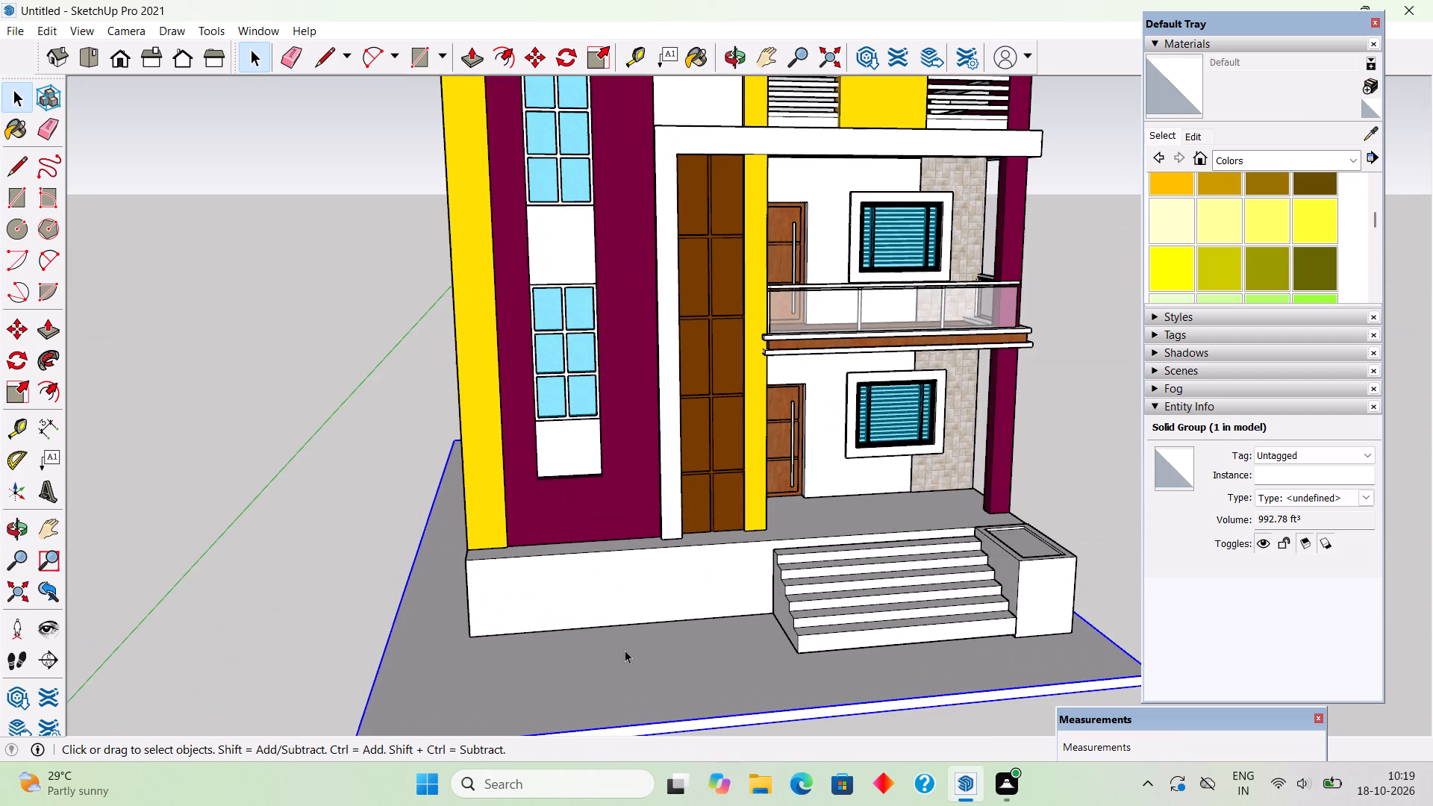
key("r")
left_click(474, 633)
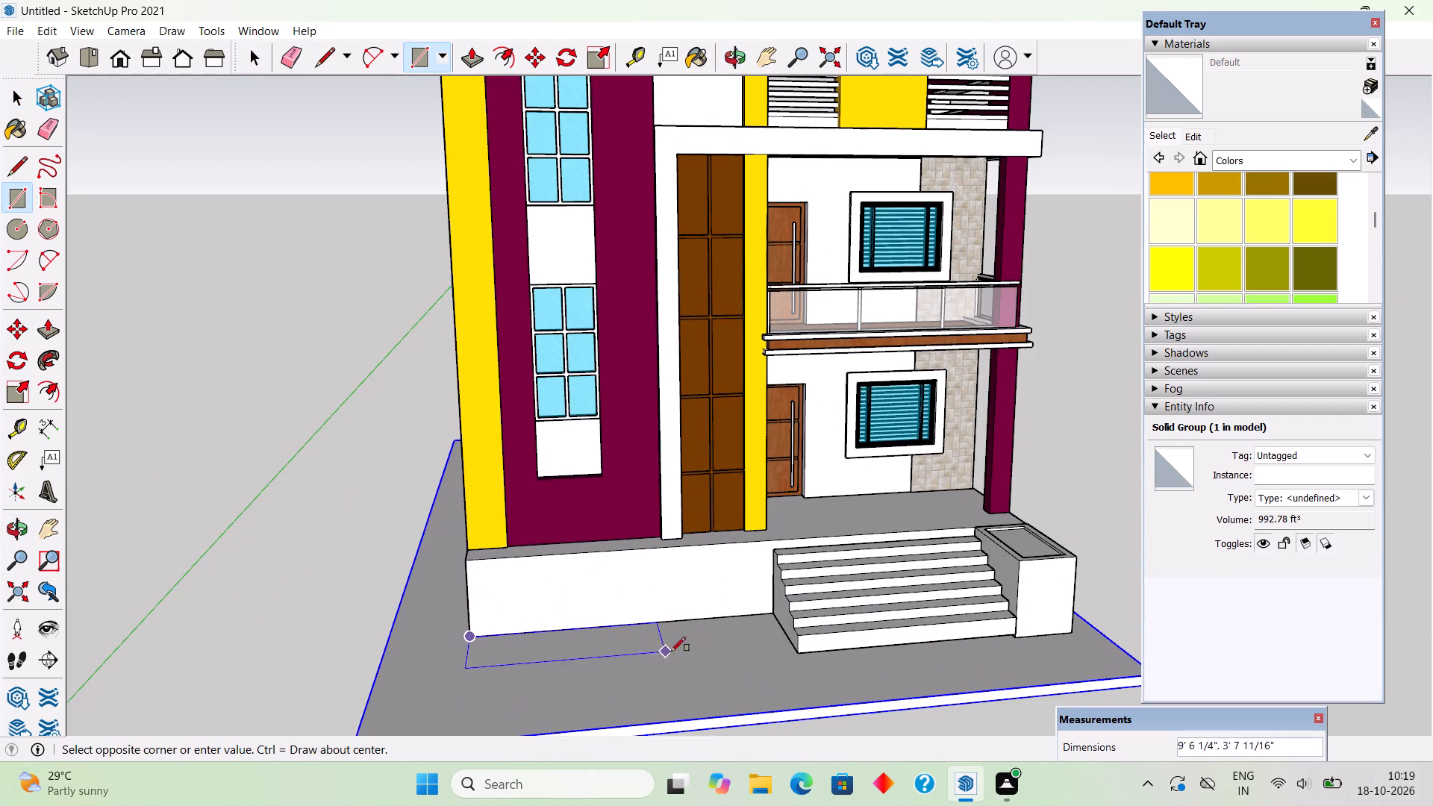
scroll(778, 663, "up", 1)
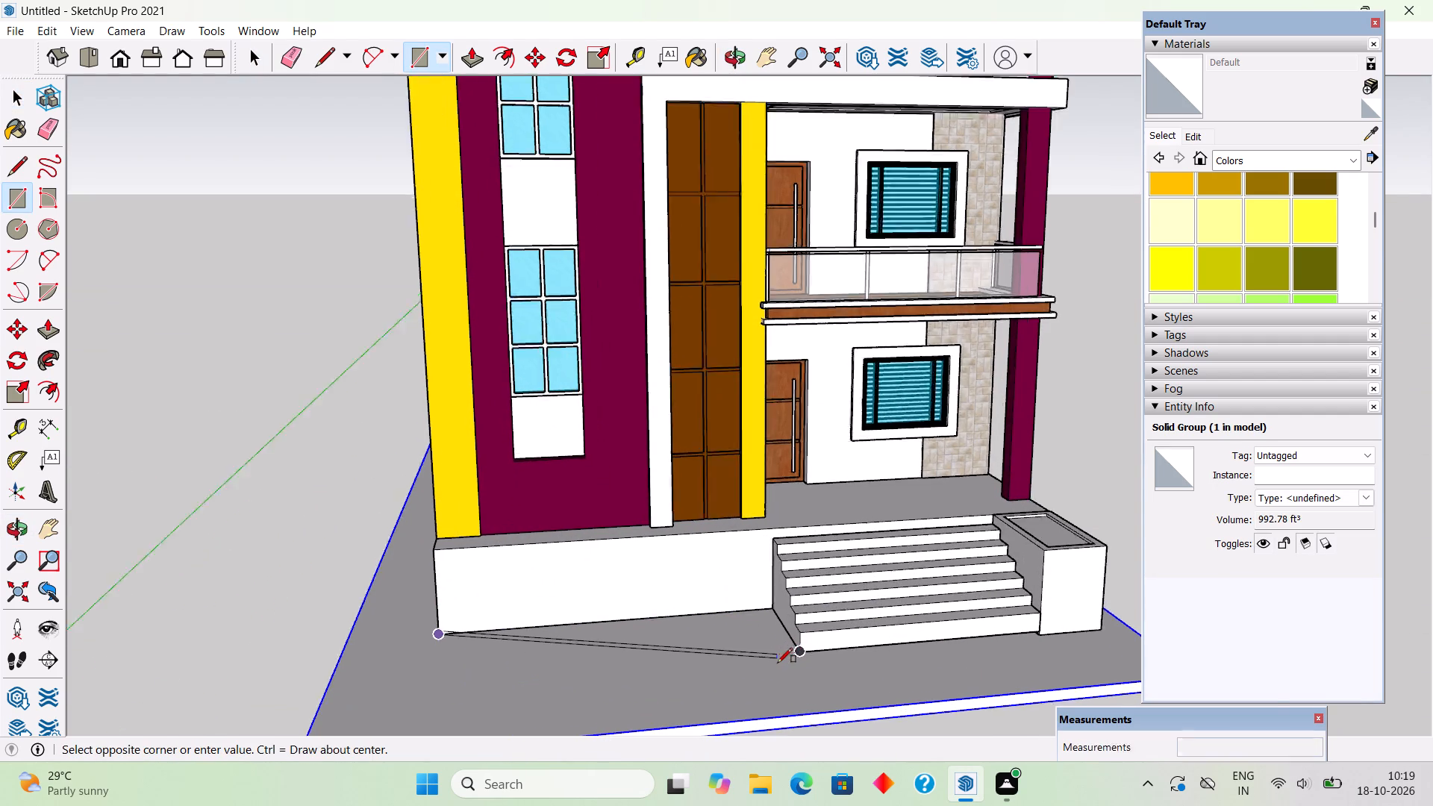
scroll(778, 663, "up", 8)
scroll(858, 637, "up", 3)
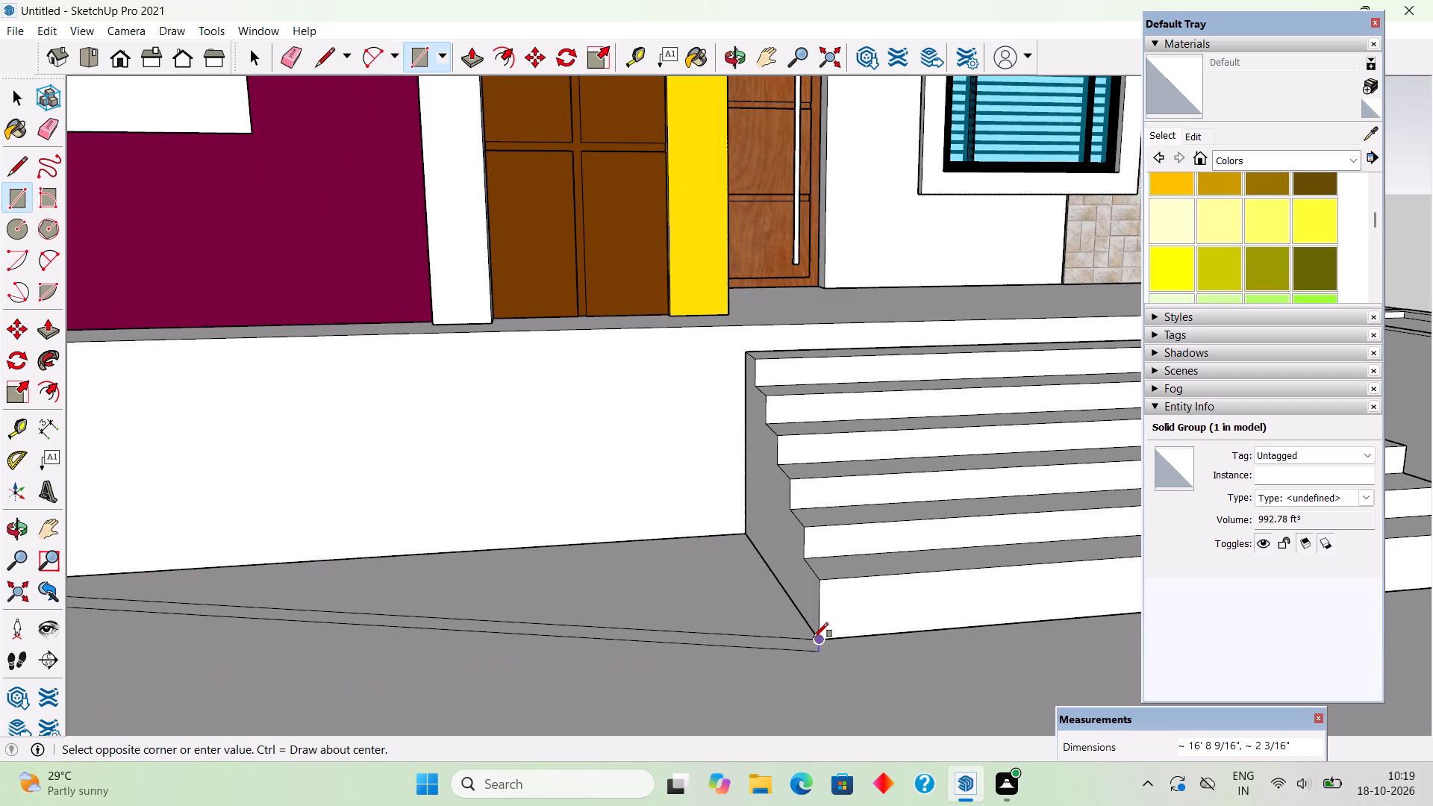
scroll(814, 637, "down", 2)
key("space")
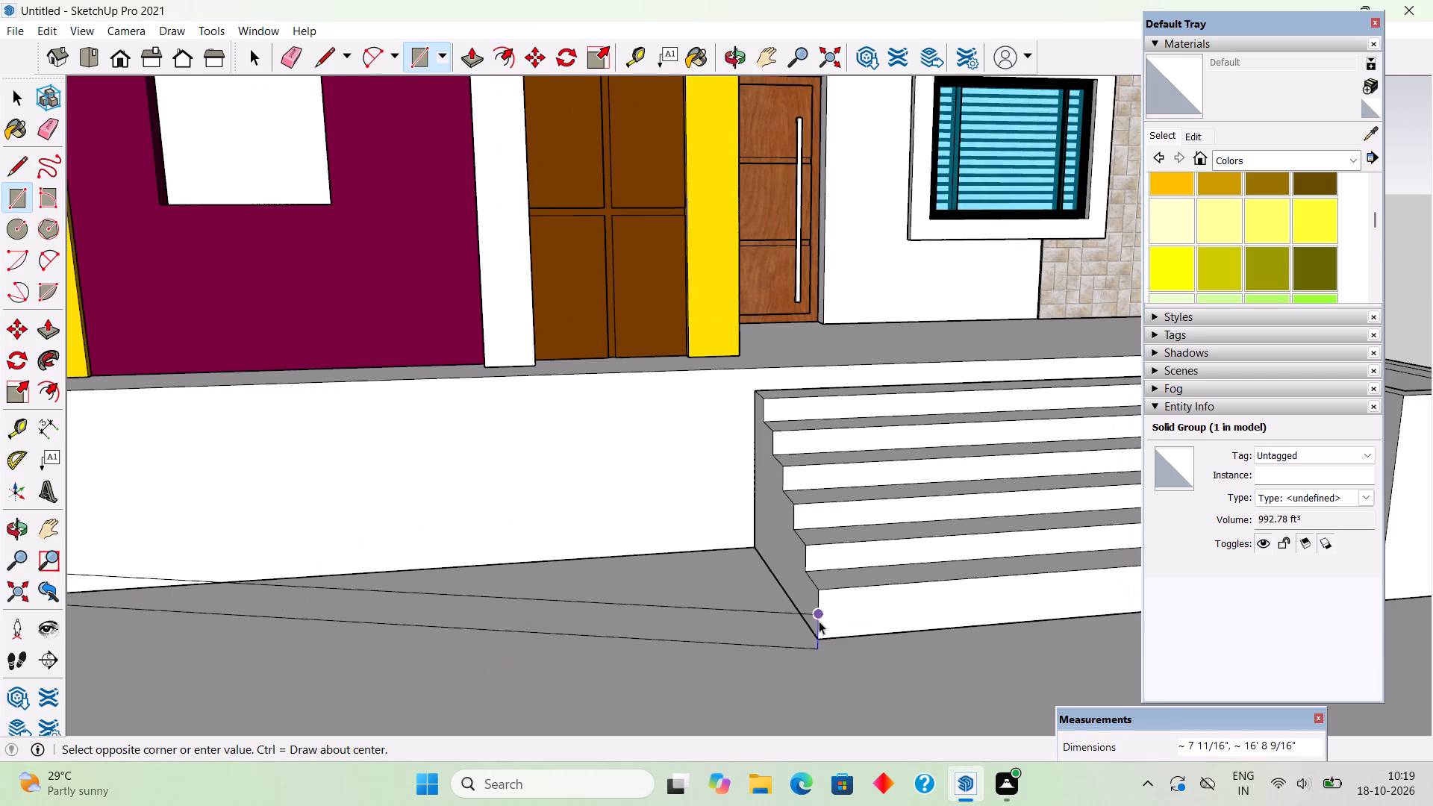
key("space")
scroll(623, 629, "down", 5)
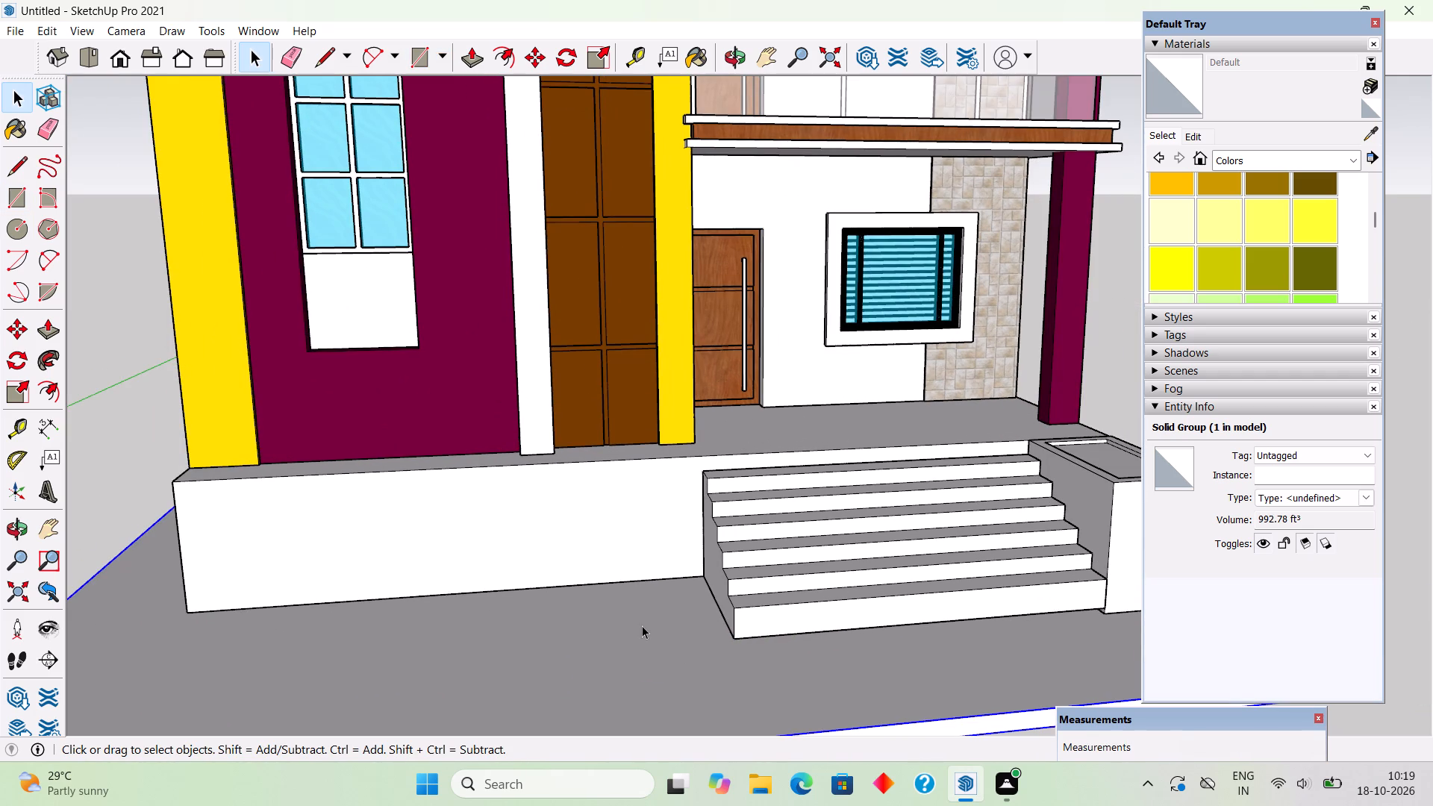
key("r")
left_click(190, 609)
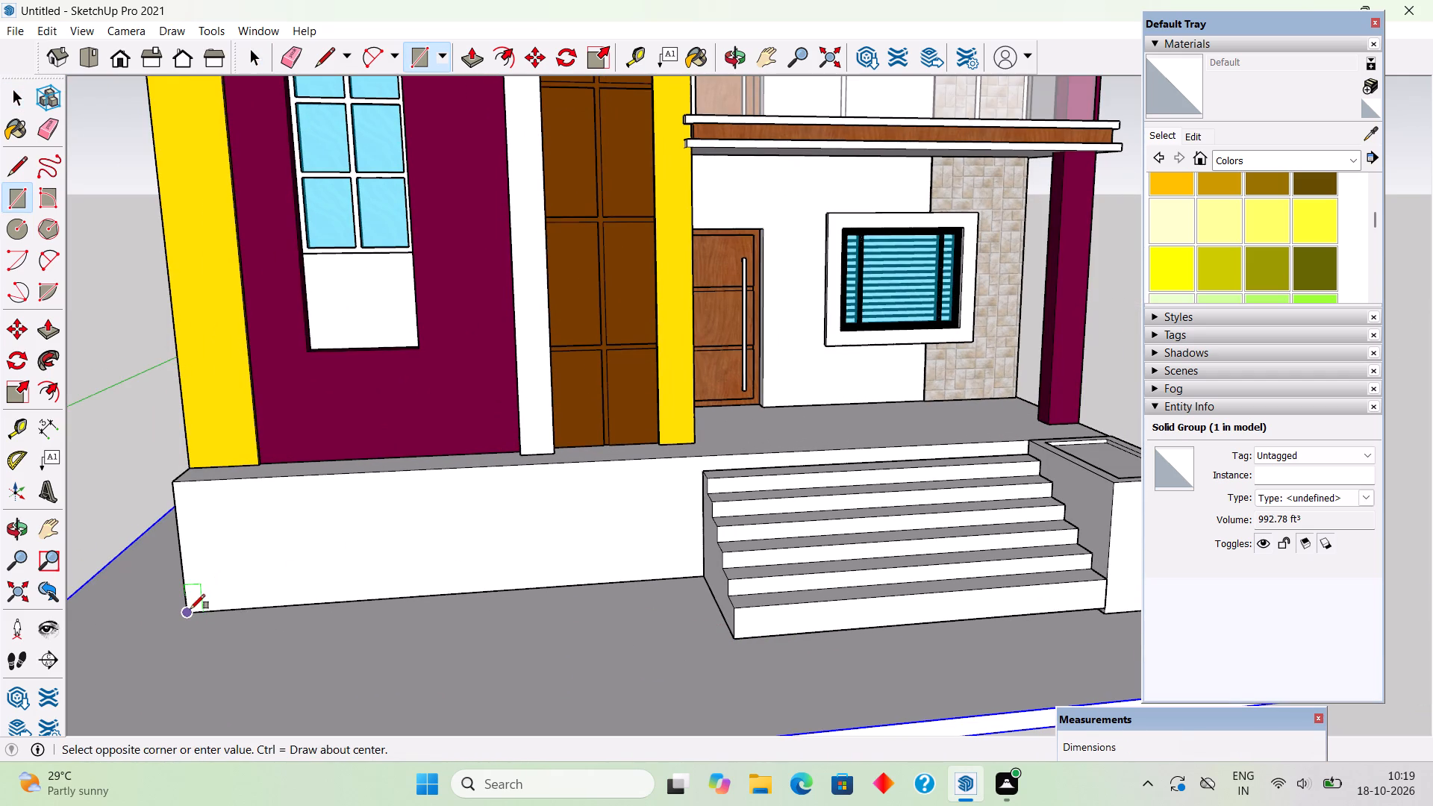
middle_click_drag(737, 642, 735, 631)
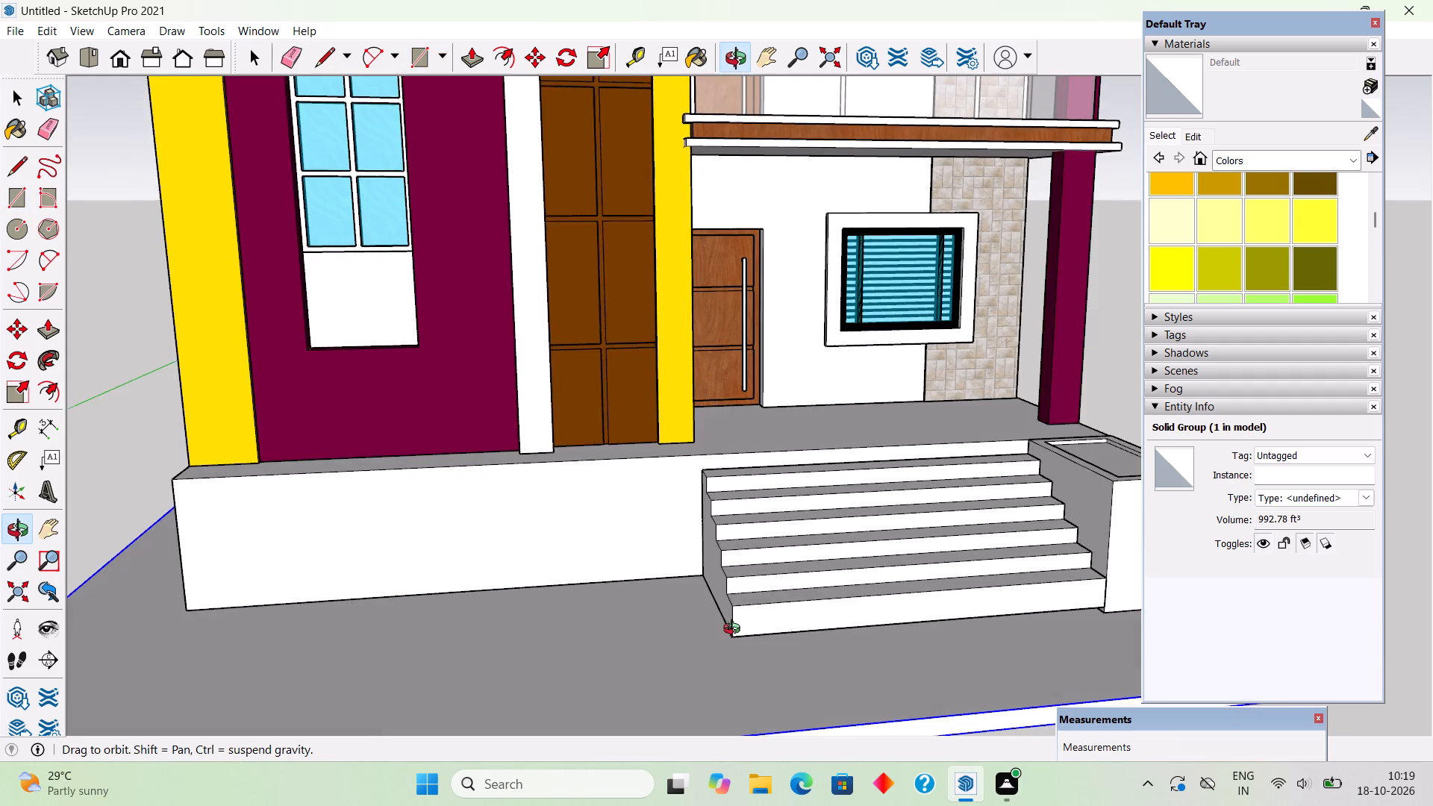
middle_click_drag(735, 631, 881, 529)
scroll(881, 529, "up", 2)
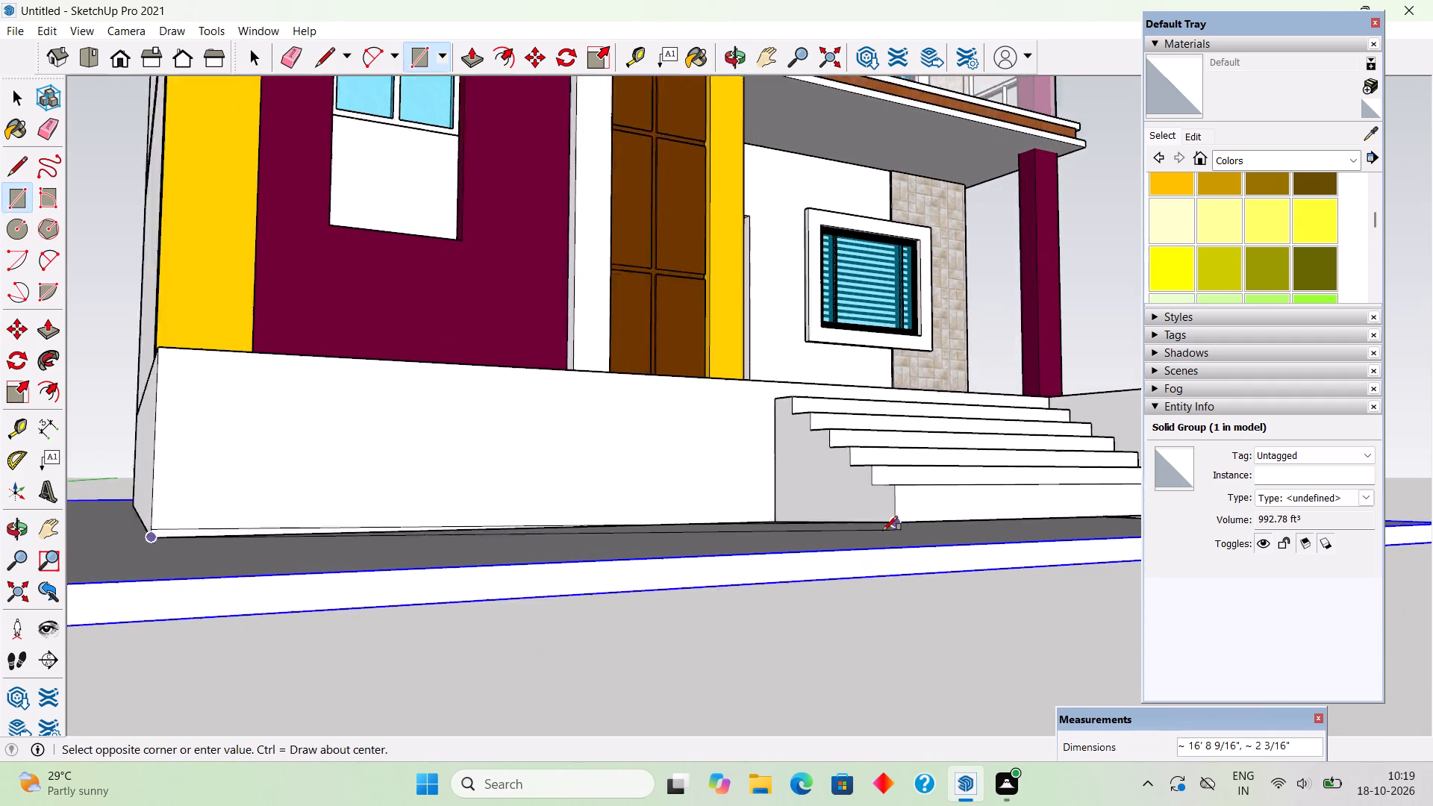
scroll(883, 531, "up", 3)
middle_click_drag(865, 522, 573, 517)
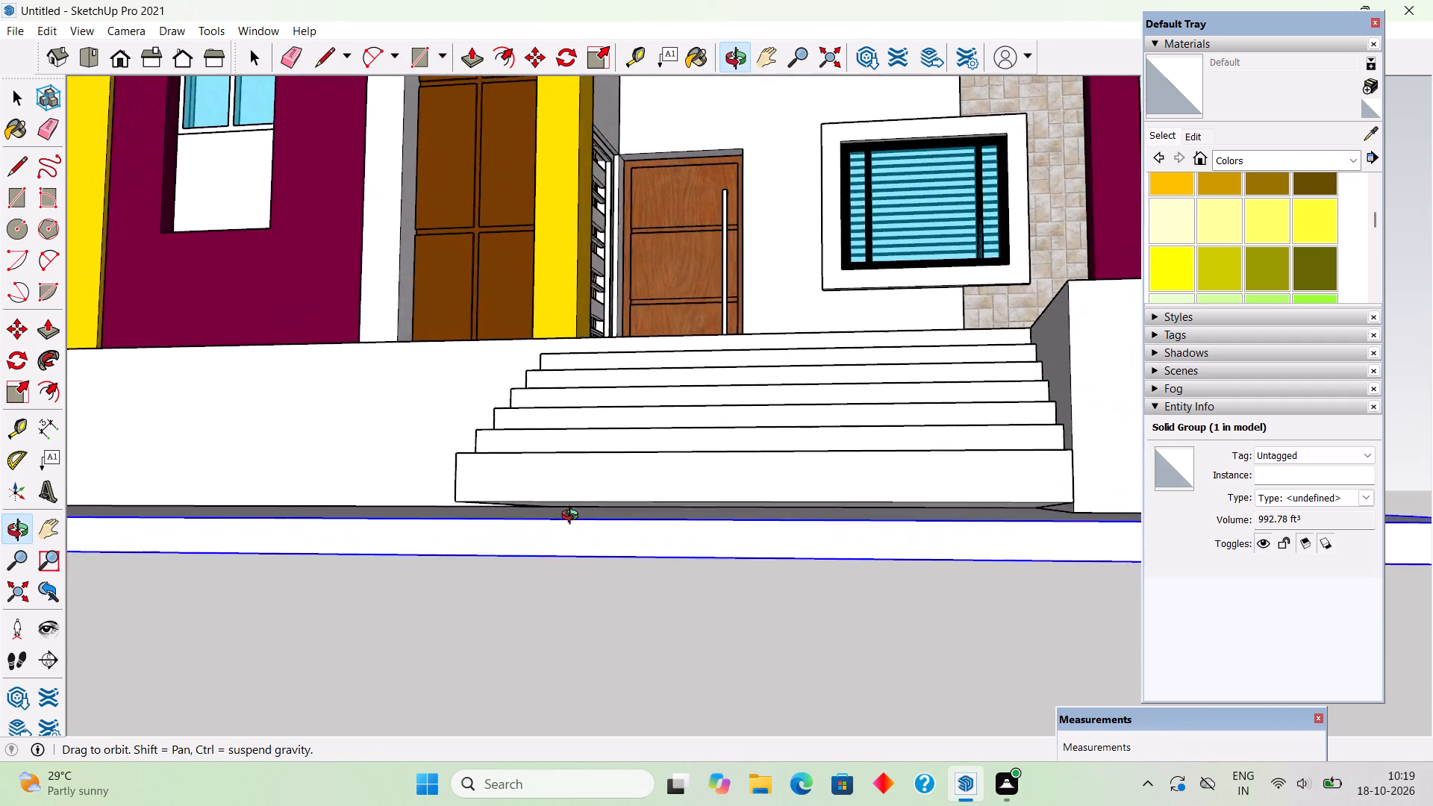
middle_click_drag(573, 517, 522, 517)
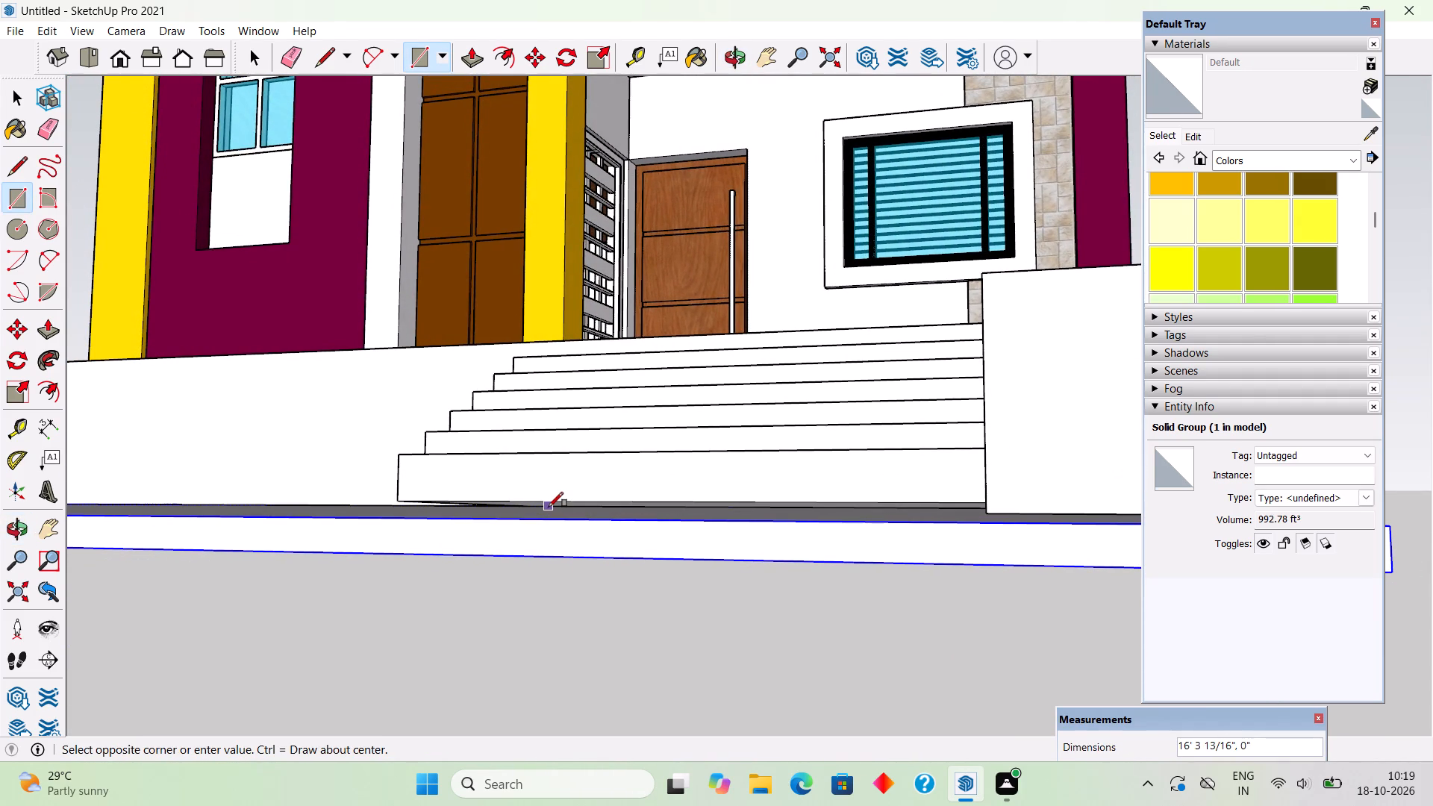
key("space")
Open the staircase group, extend its bottom face down to the ground slab, and close the group.
scroll(552, 506, "up", 9)
triple_click(579, 495)
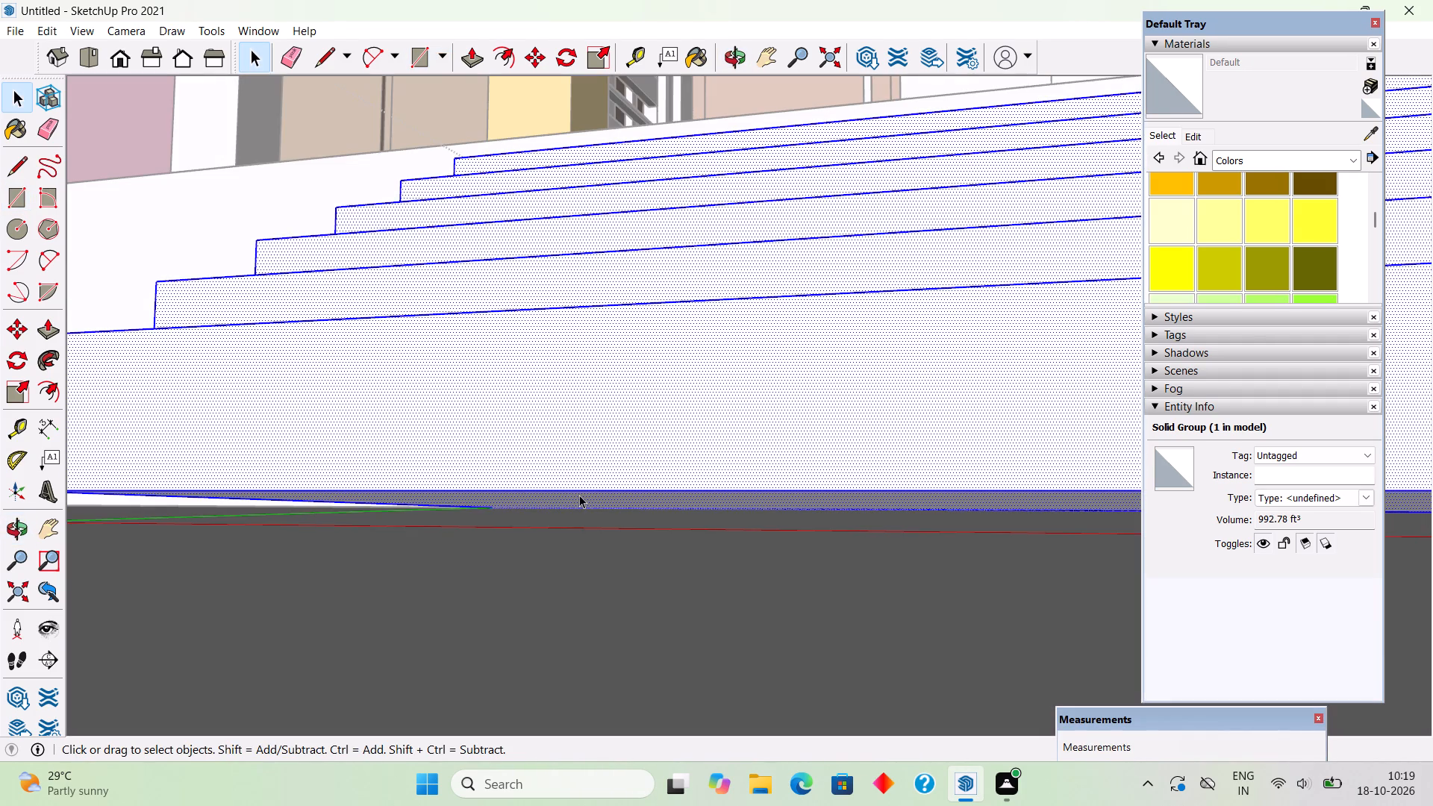
key("p")
left_click(600, 496)
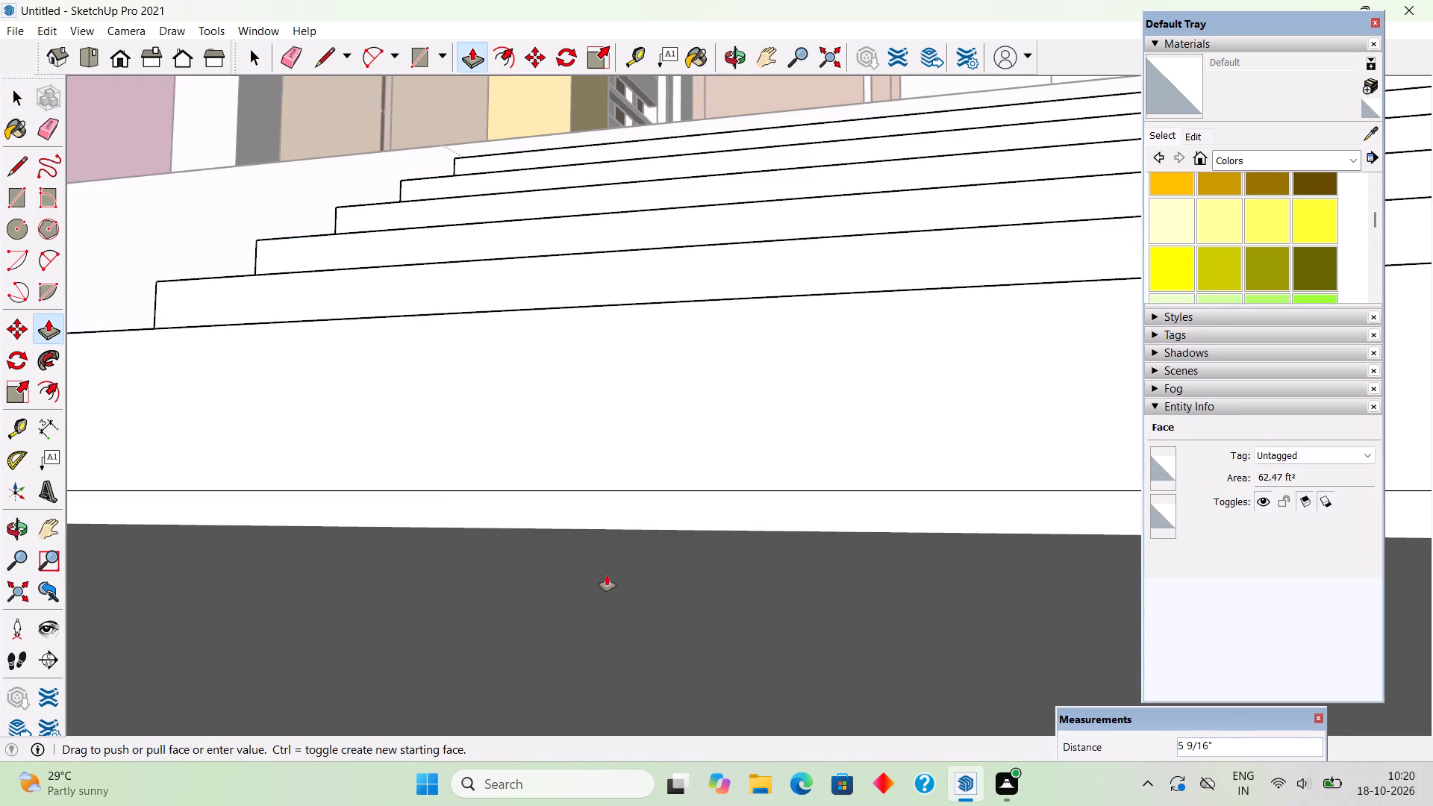
left_click(607, 575)
key("space")
scroll(607, 575, "down", 15)
middle_click_drag(607, 578, 637, 694)
scroll(637, 694, "down", 14)
middle_click_drag(672, 666, 800, 672)
key("space")
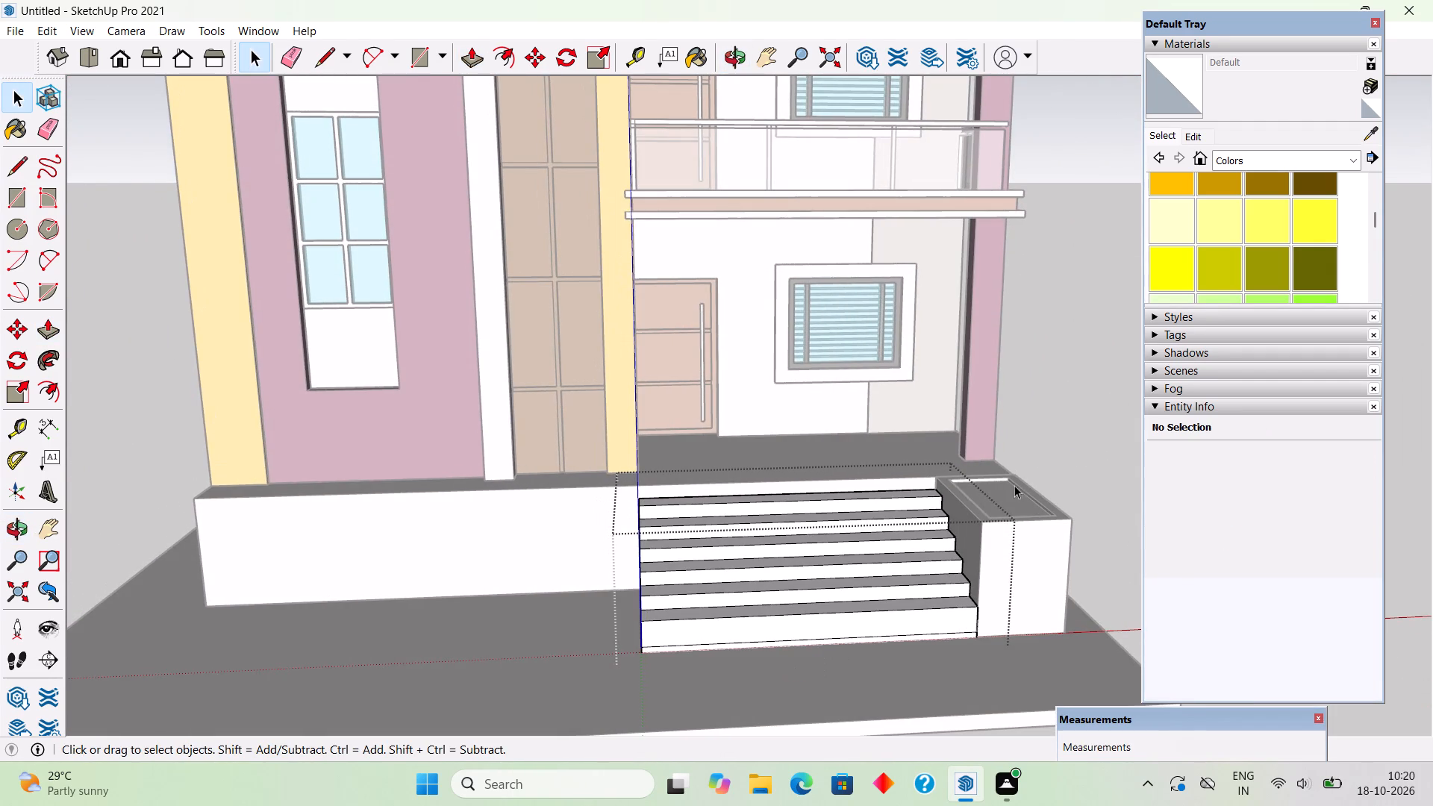
left_click(1078, 445)
Draw a rectangle on the slab from the plinth's far front corner to the lowest step's corner, and extrude it about 4' 1" to plinth level.
middle_click_drag(834, 651, 959, 640)
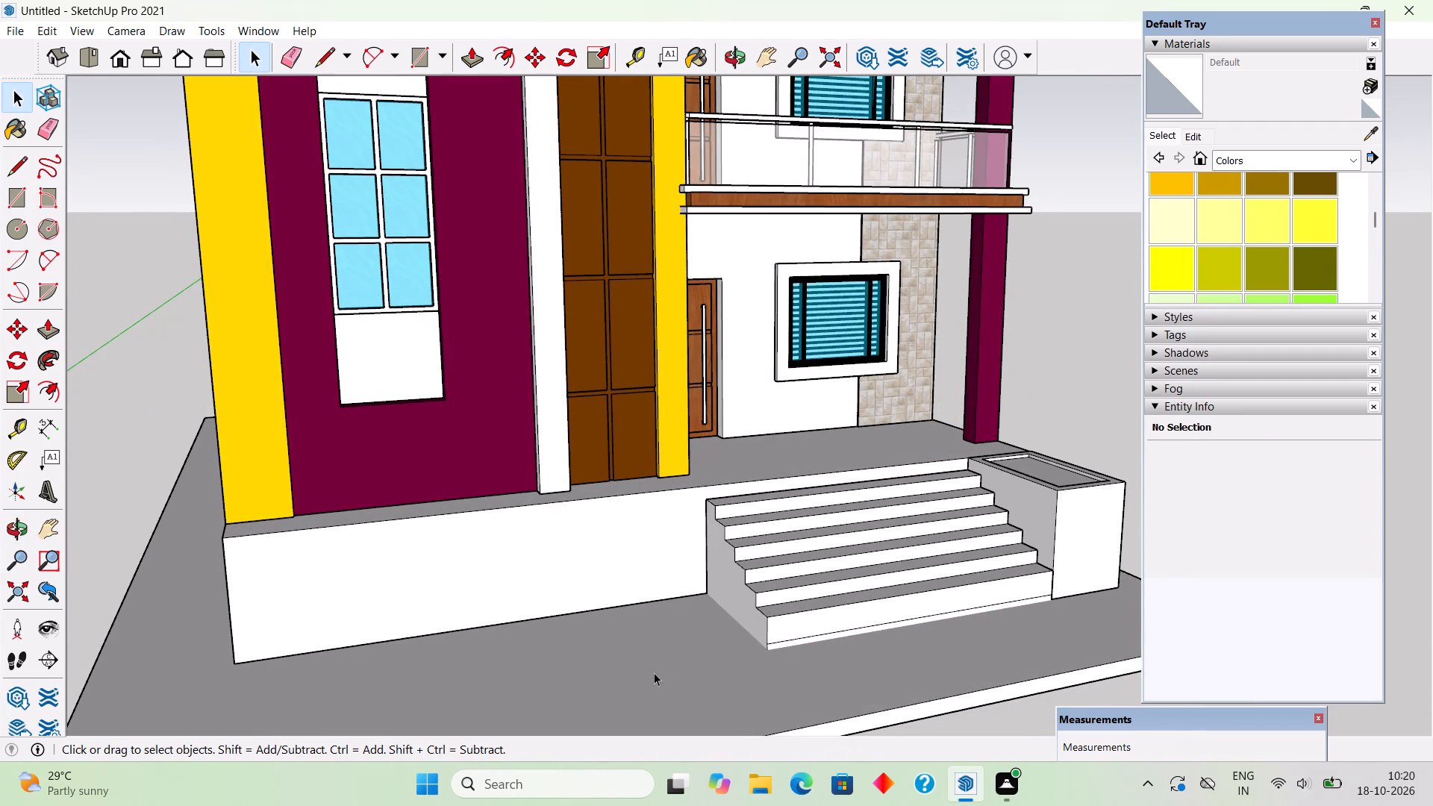
key("r")
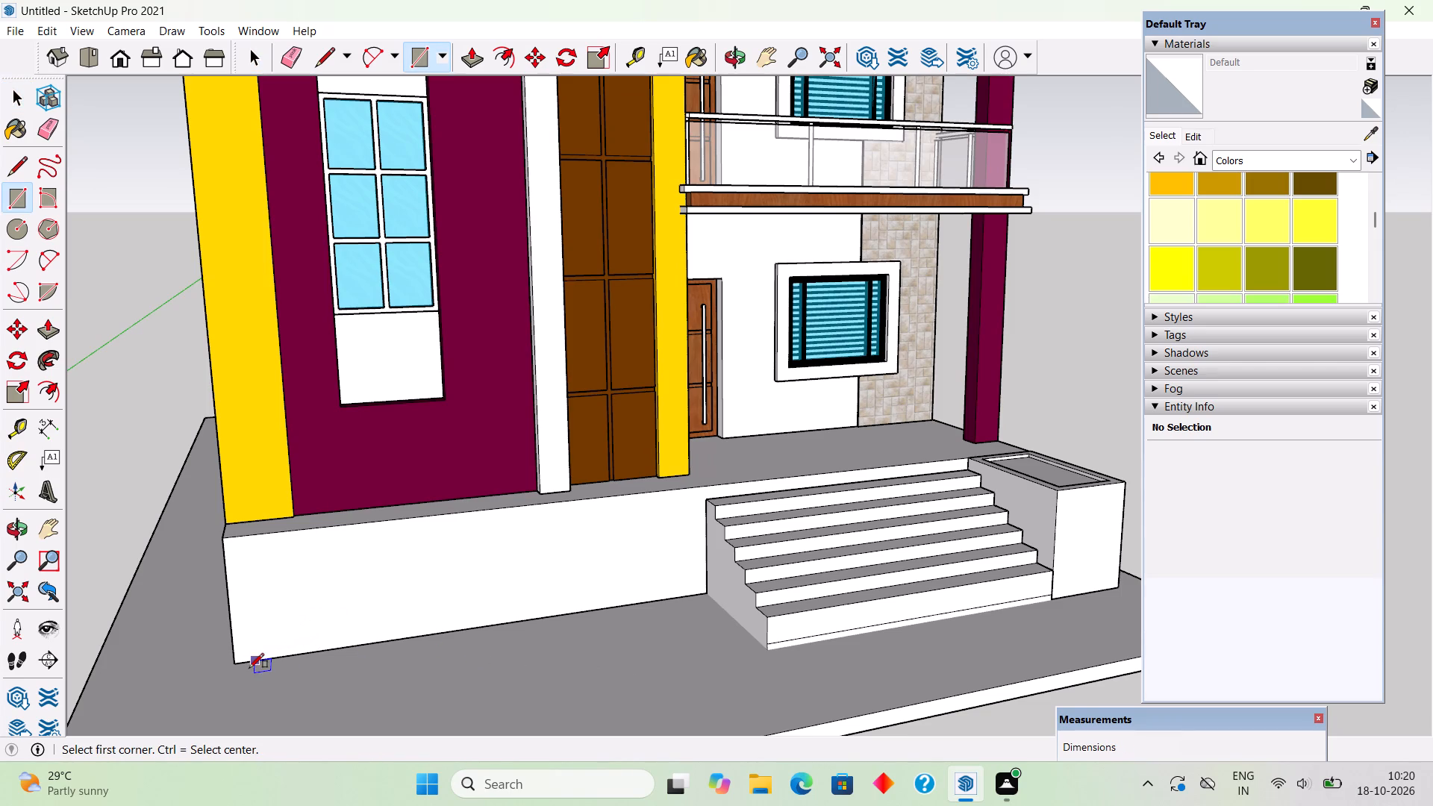
left_click(233, 666)
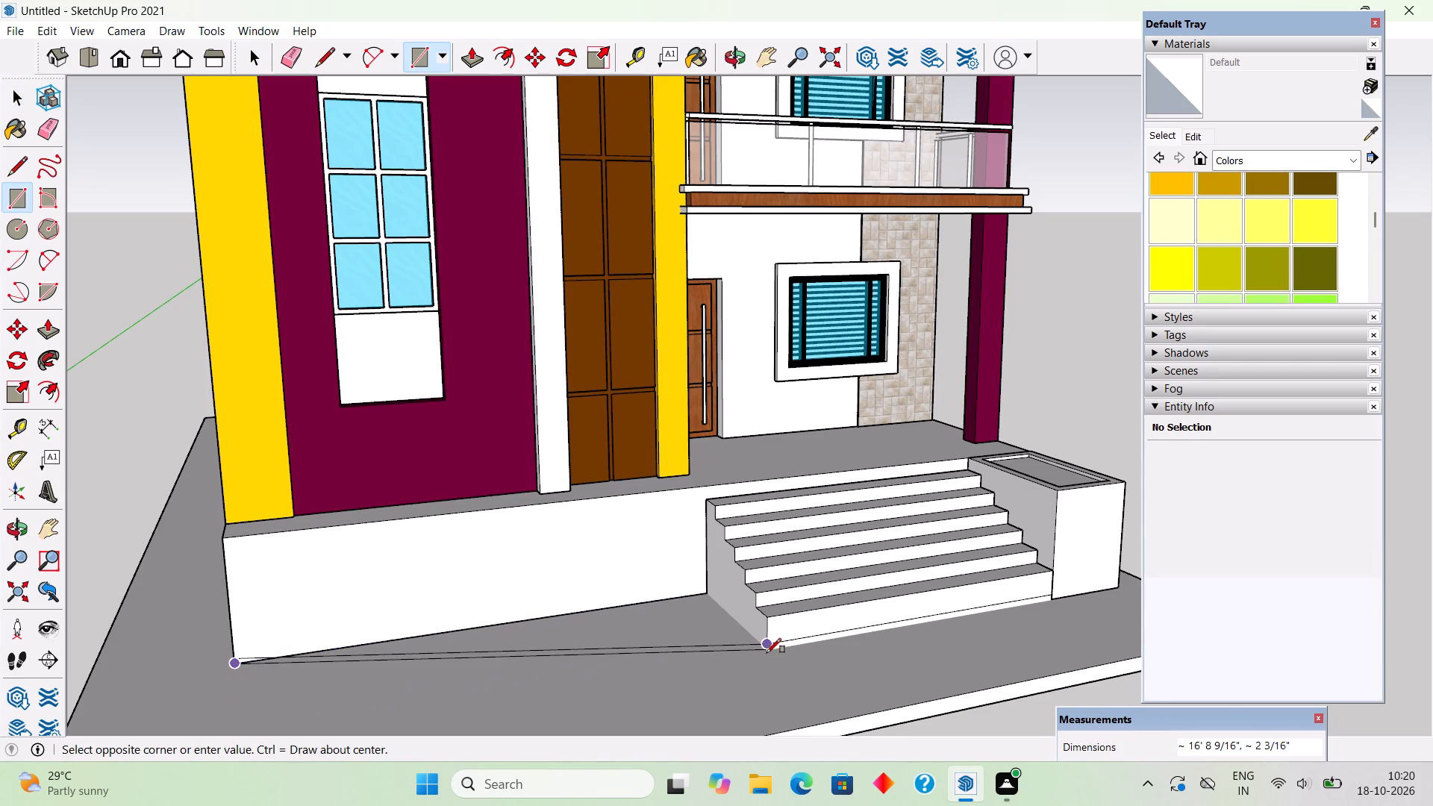
scroll(767, 653, "up", 9)
left_click(770, 646)
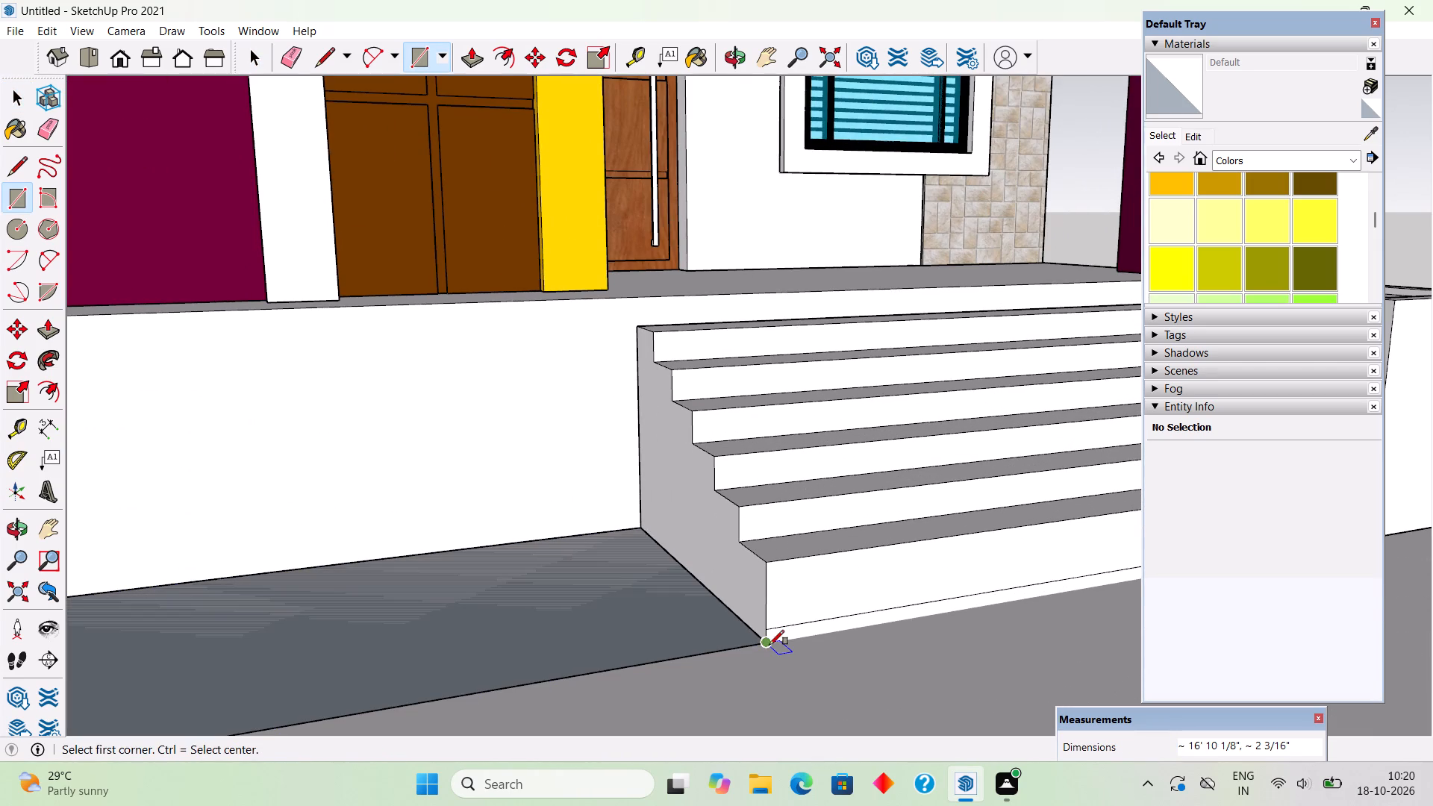
key("p")
left_click(698, 597)
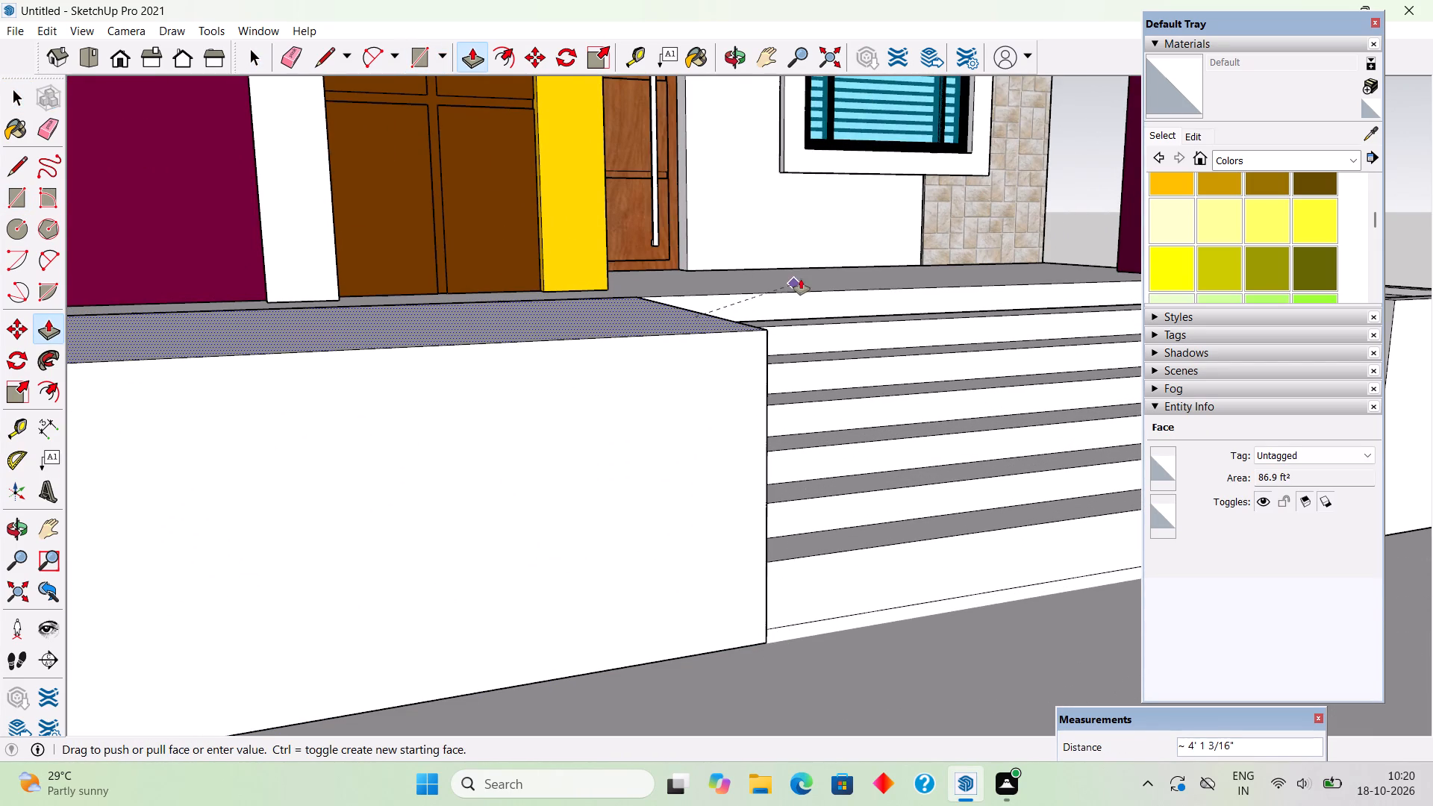
left_click(804, 280)
key("space")
scroll(790, 287, "down", 9)
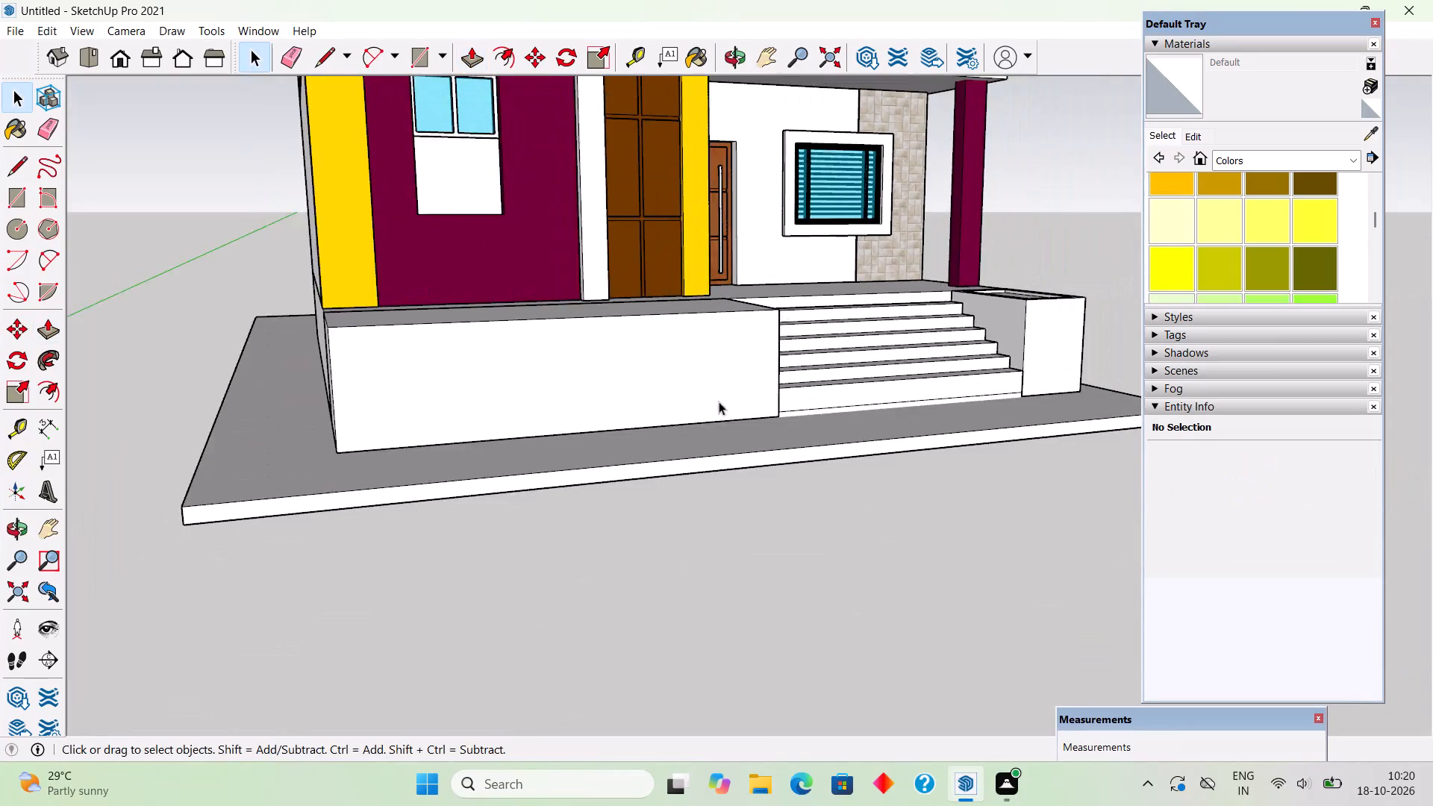
Offset the top face of the long block beside the stairs inward and push the inner face down about 3 3/16".
middle_click_drag(708, 425, 640, 556)
key("f")
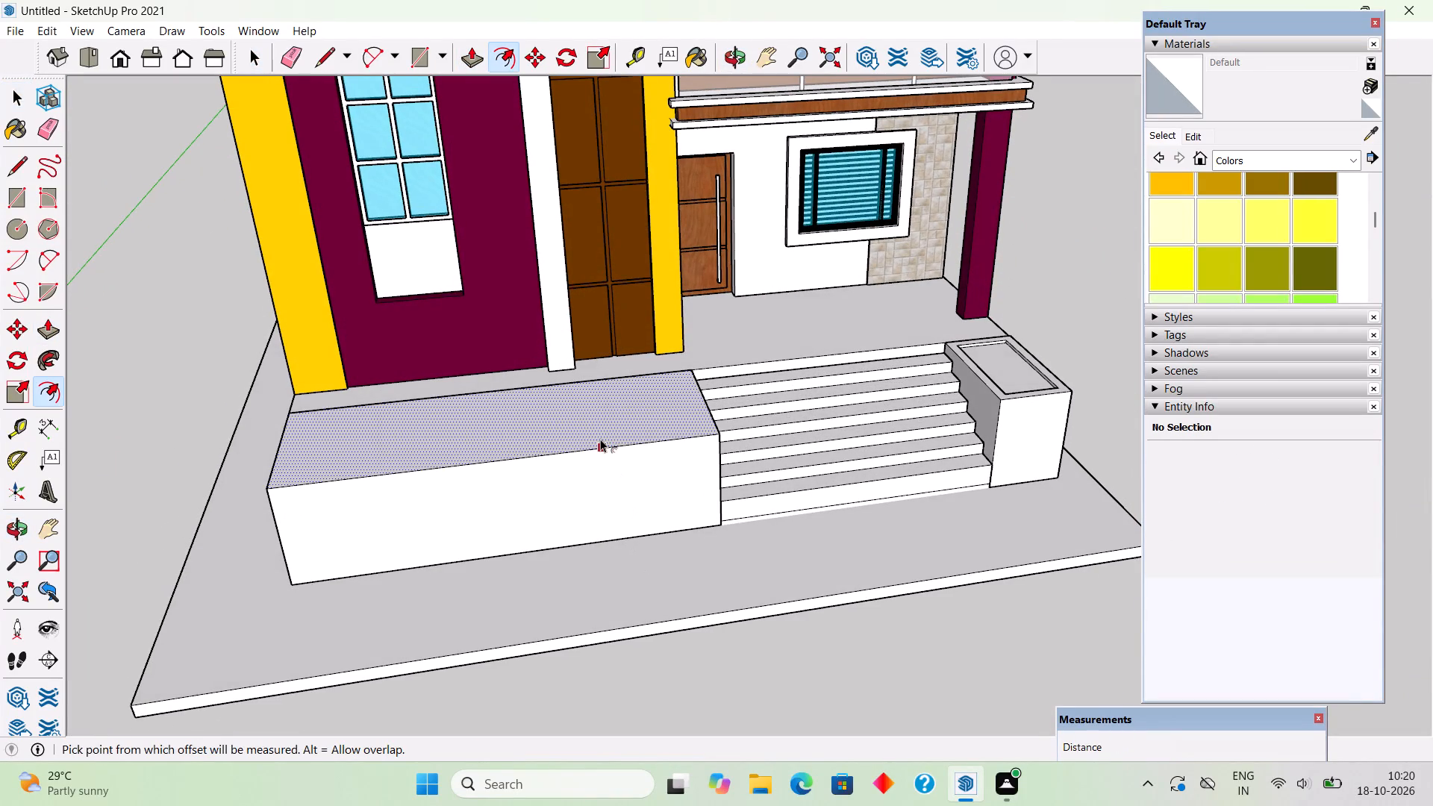
left_click(600, 439)
left_click(603, 438)
key("space")
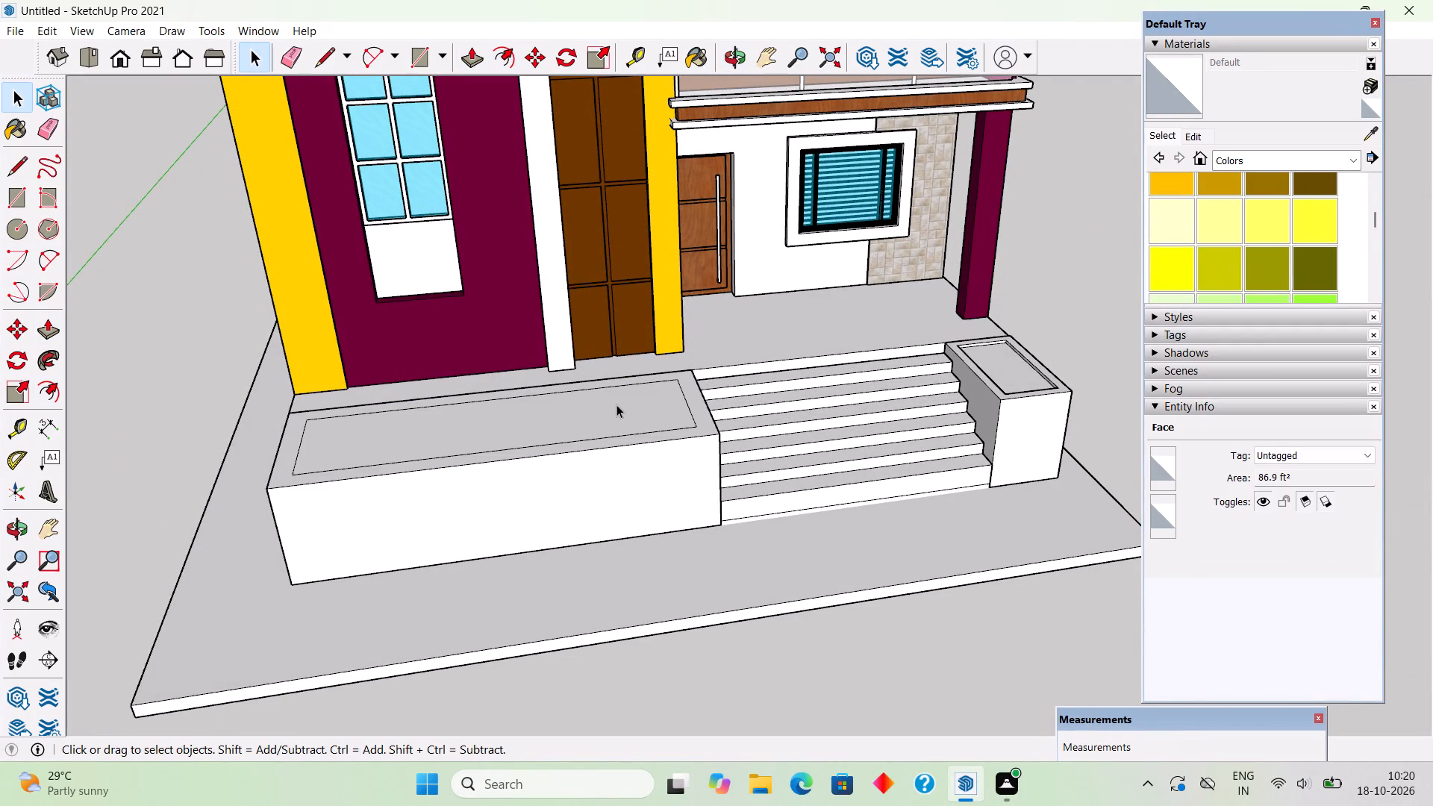
left_click(616, 404)
key("p")
left_click(616, 404)
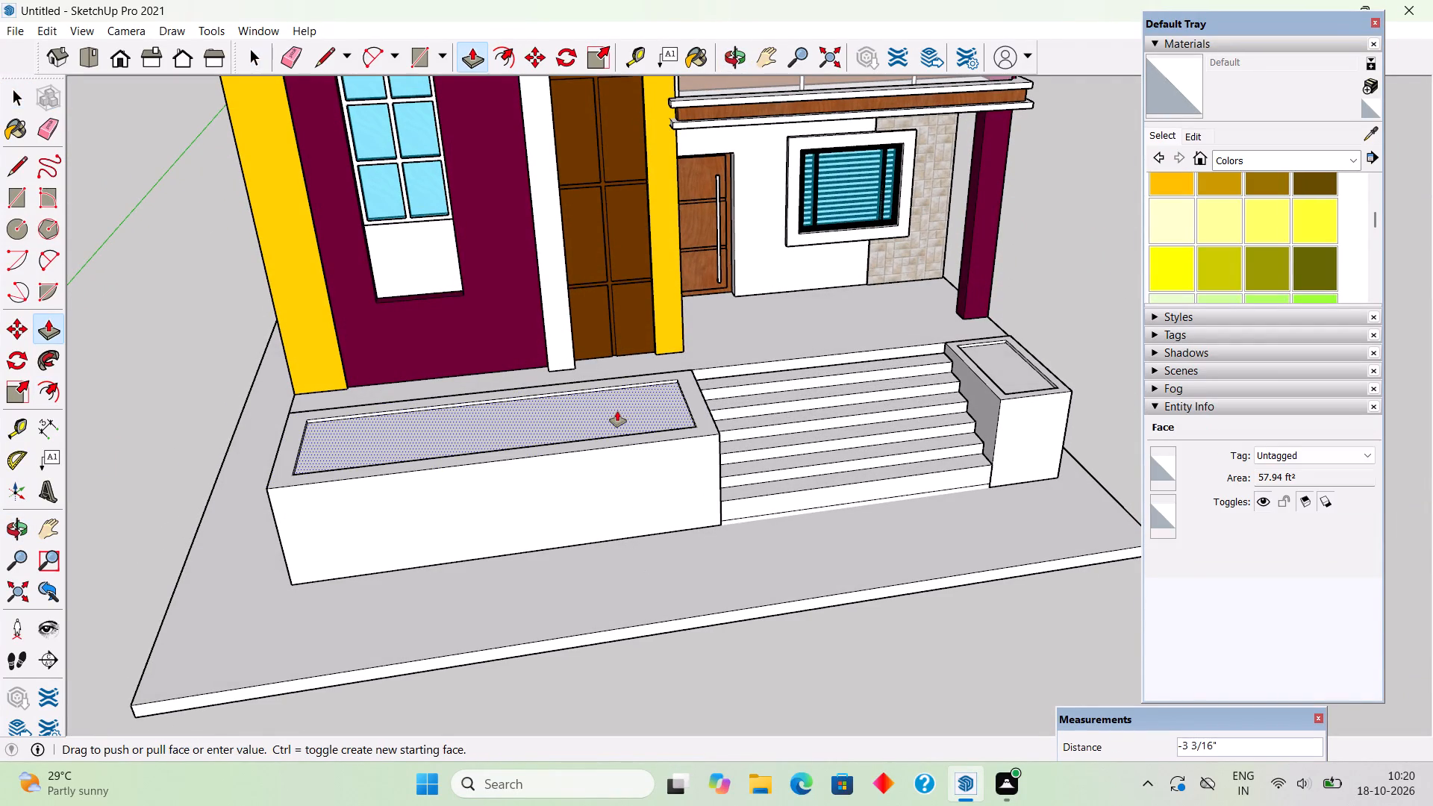
left_click(617, 411)
key("space")
Select the complete recessed block beside the stairs and make it a group.
triple_click(608, 438)
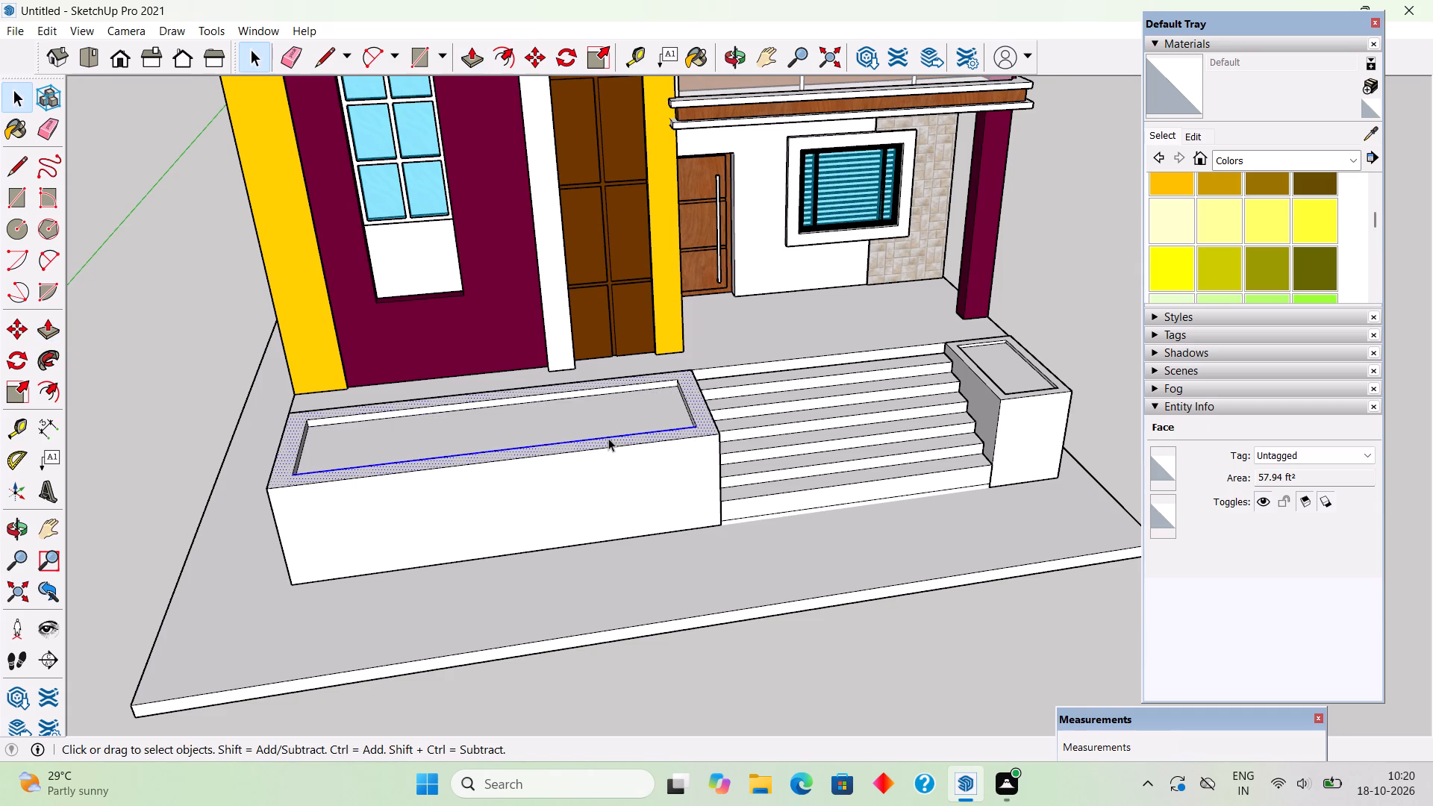
left_click(608, 438)
right_click(608, 438)
left_click(657, 584)
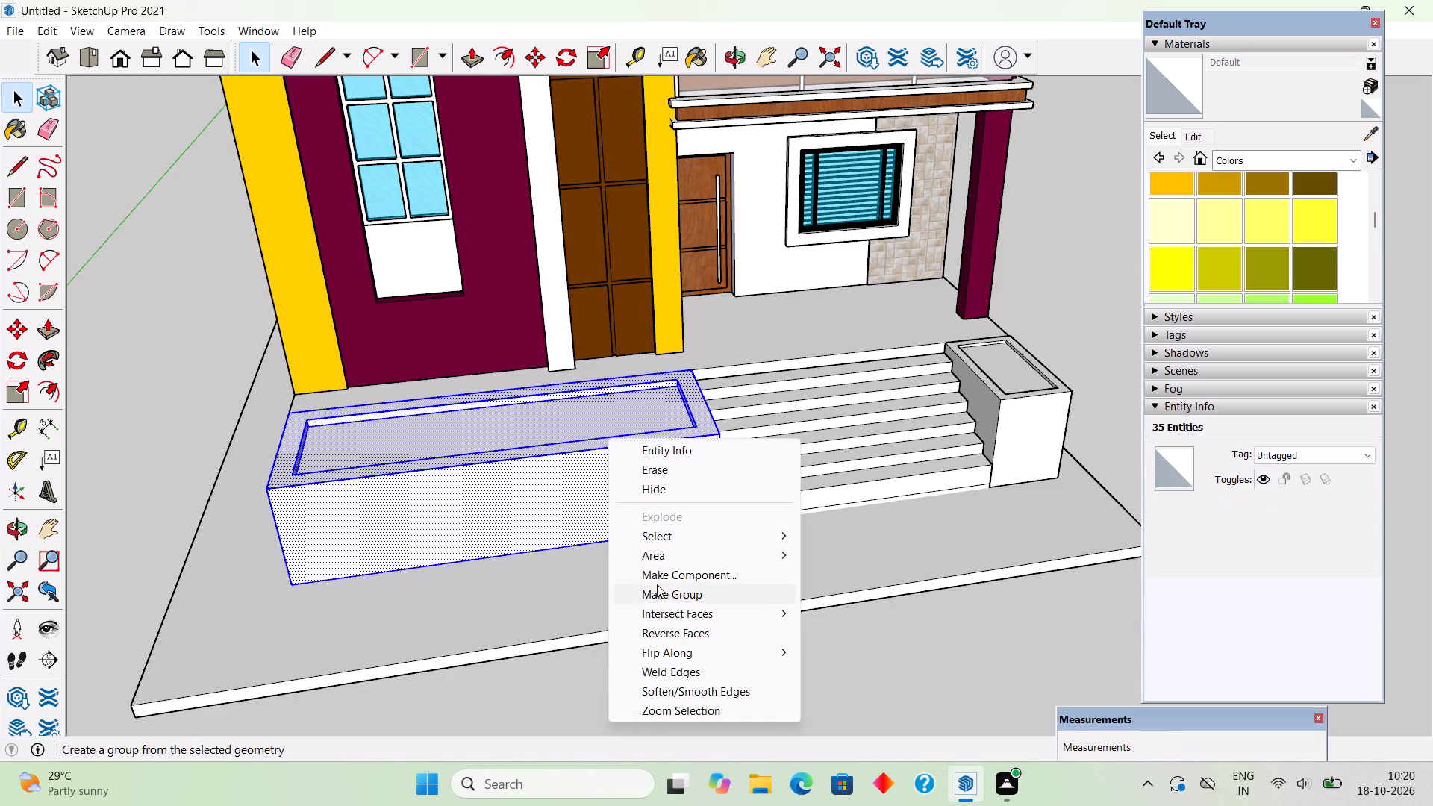
left_click(1035, 294)
Place a guide on the flat roof 9" in from the side edge that runs back from the tall tower wall.
middle_click_drag(955, 468, 590, 331)
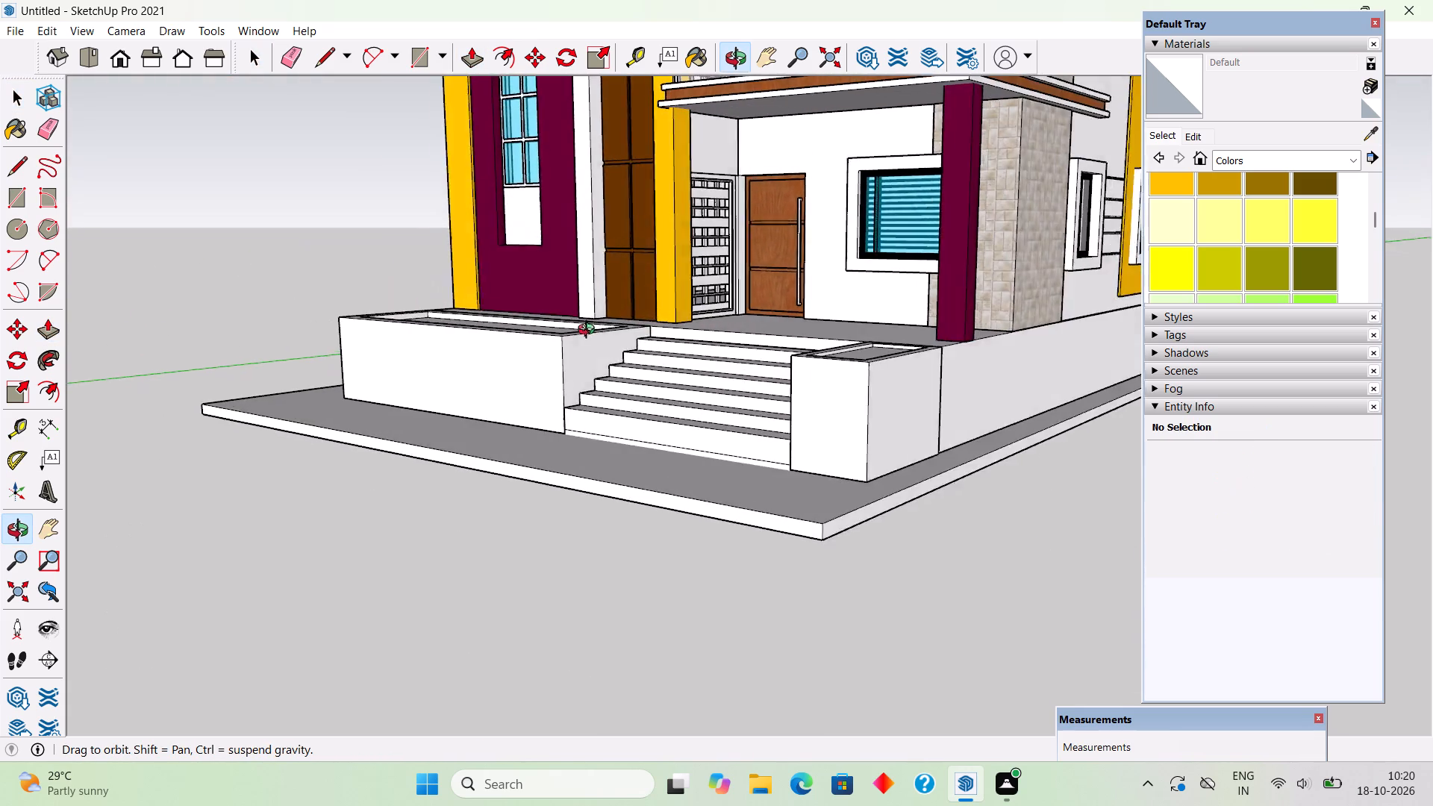
middle_click_drag(590, 331, 448, 409)
scroll(439, 386, "down", 5)
middle_click_drag(712, 534, 693, 480)
scroll(745, 500, "down", 3)
middle_click_drag(745, 424, 102, 328)
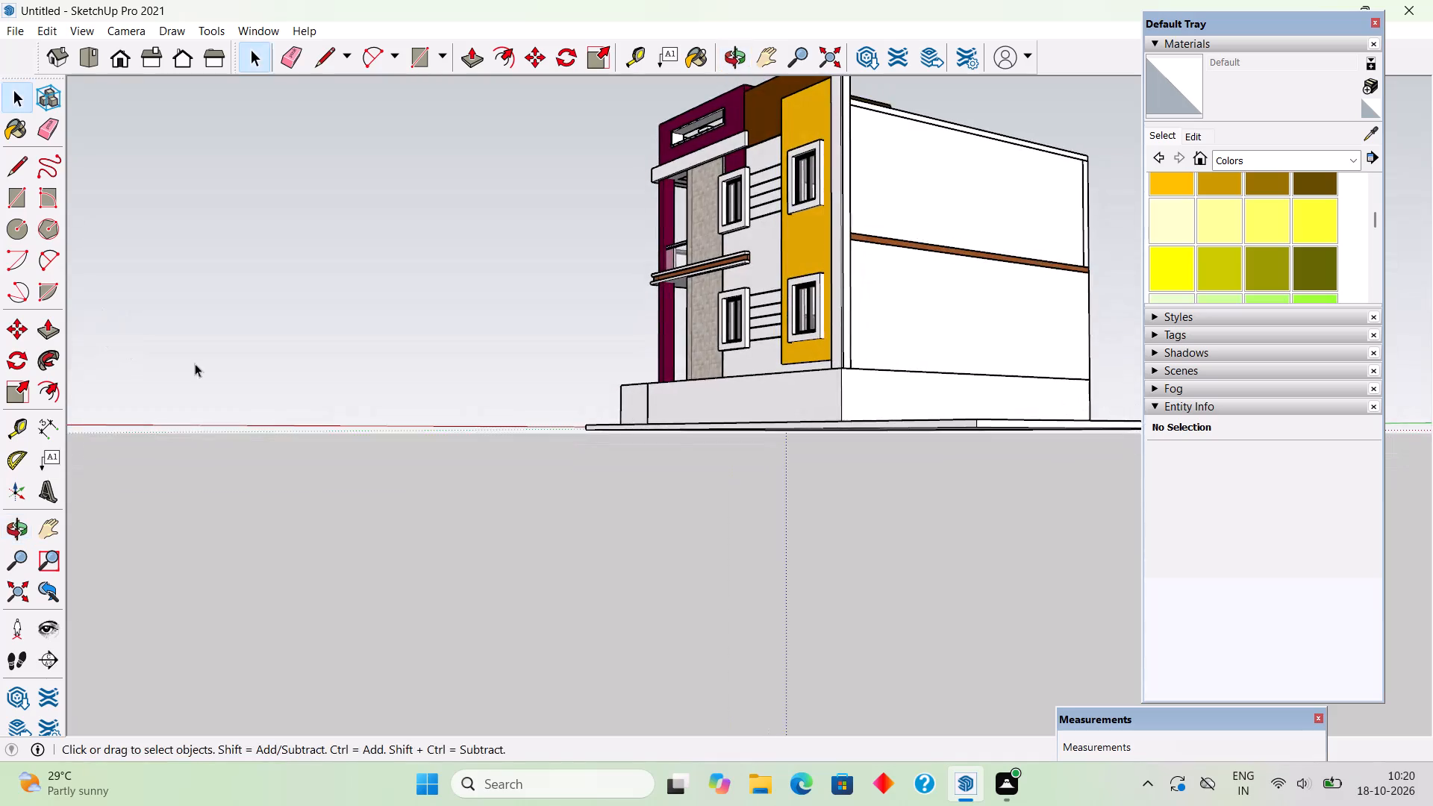
middle_click_drag(513, 422, 458, 549)
scroll(458, 549, "down", 1)
middle_click_drag(617, 530, 212, 609)
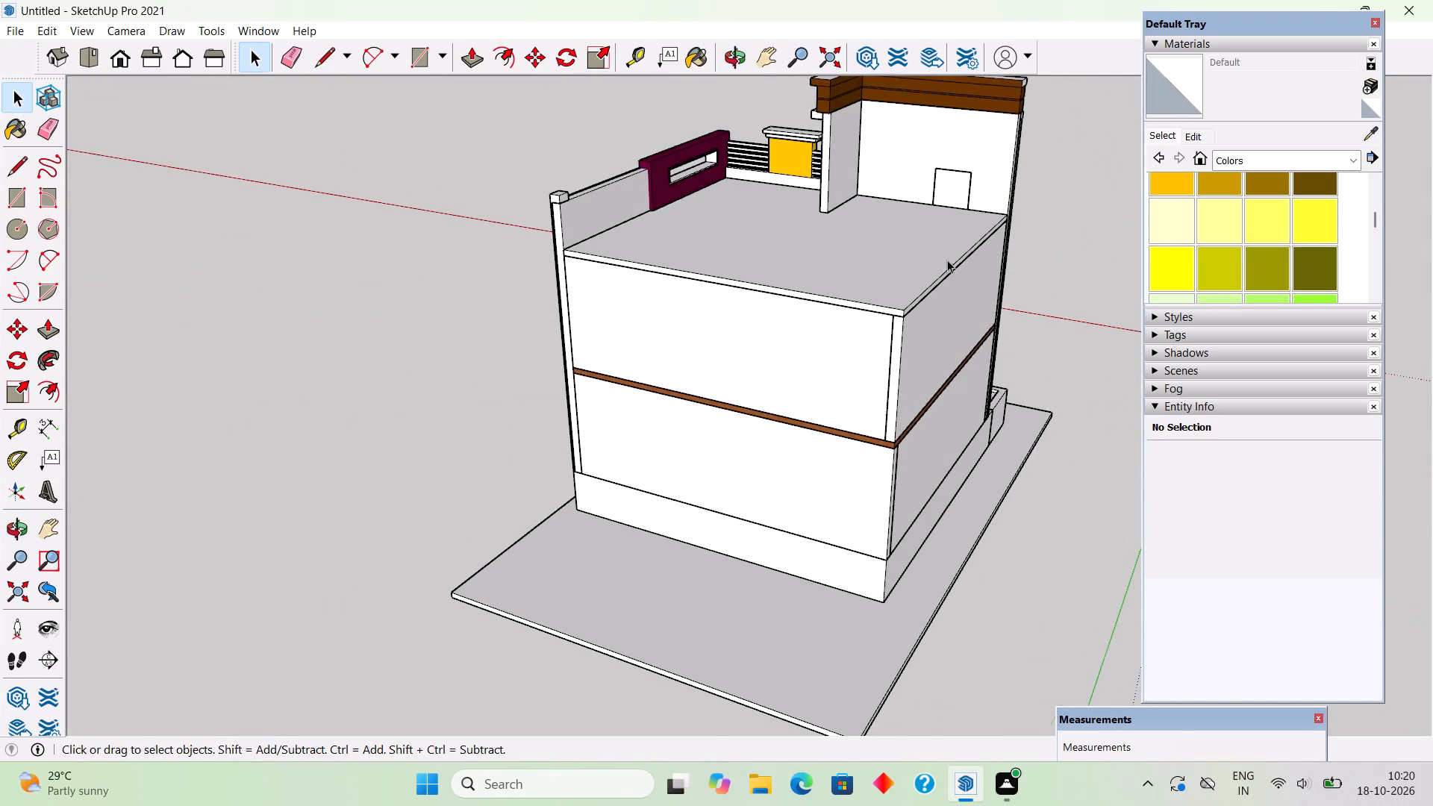
middle_click_drag(939, 267, 699, 380)
scroll(870, 309, "down", 1)
middle_click_drag(867, 317, 864, 352)
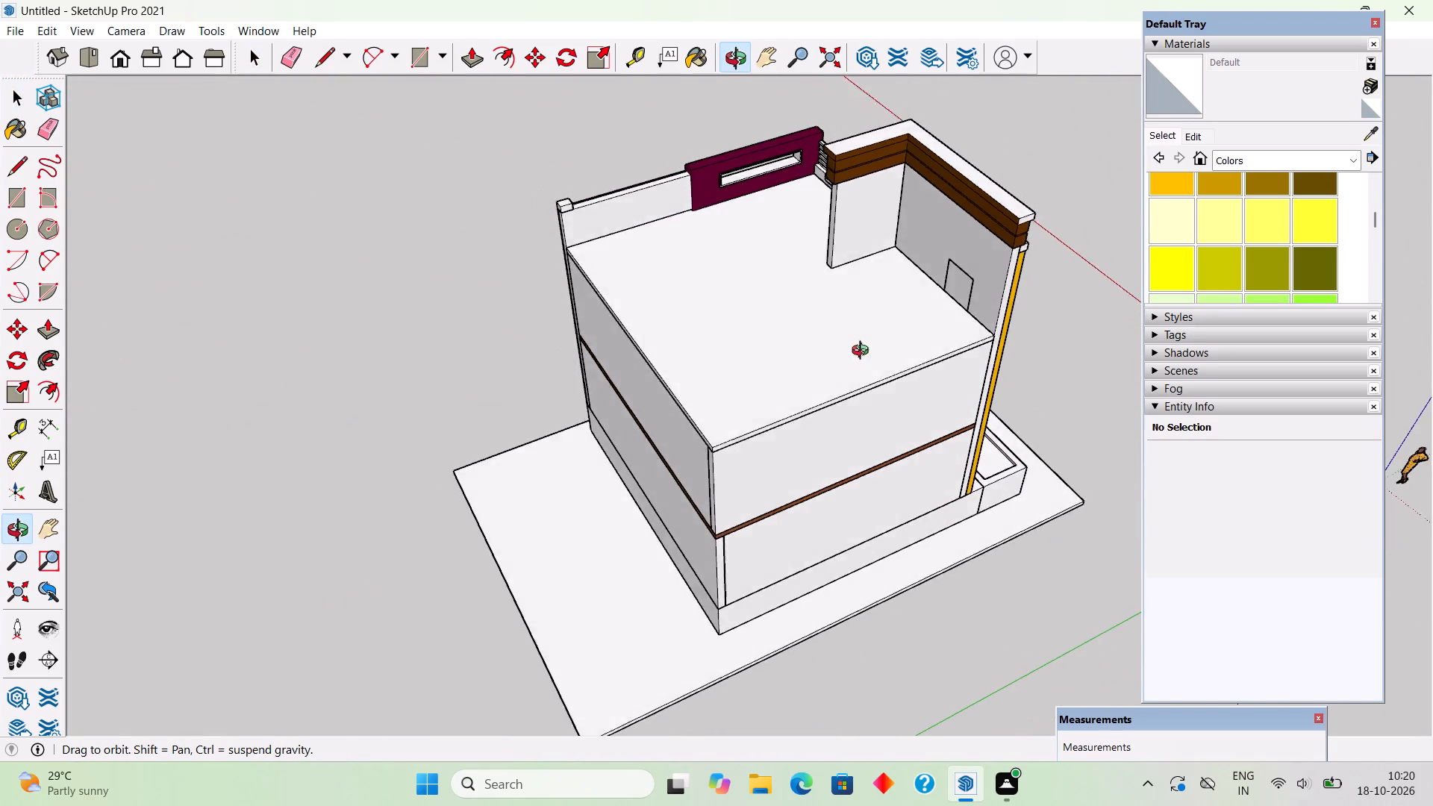
middle_click_drag(864, 352, 857, 495)
scroll(861, 443, "down", 1)
scroll(1003, 438, "up", 6)
key("t")
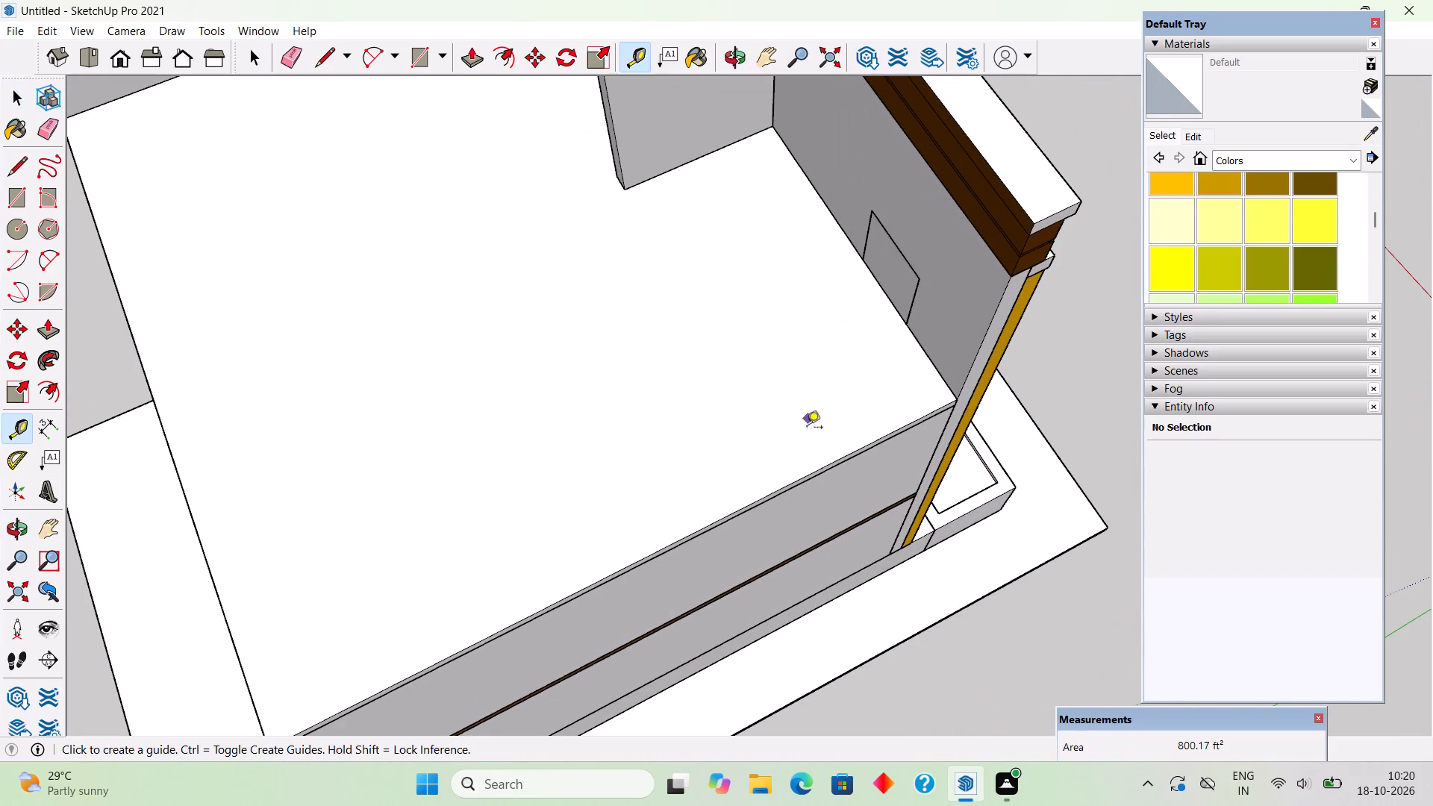
left_click(808, 472)
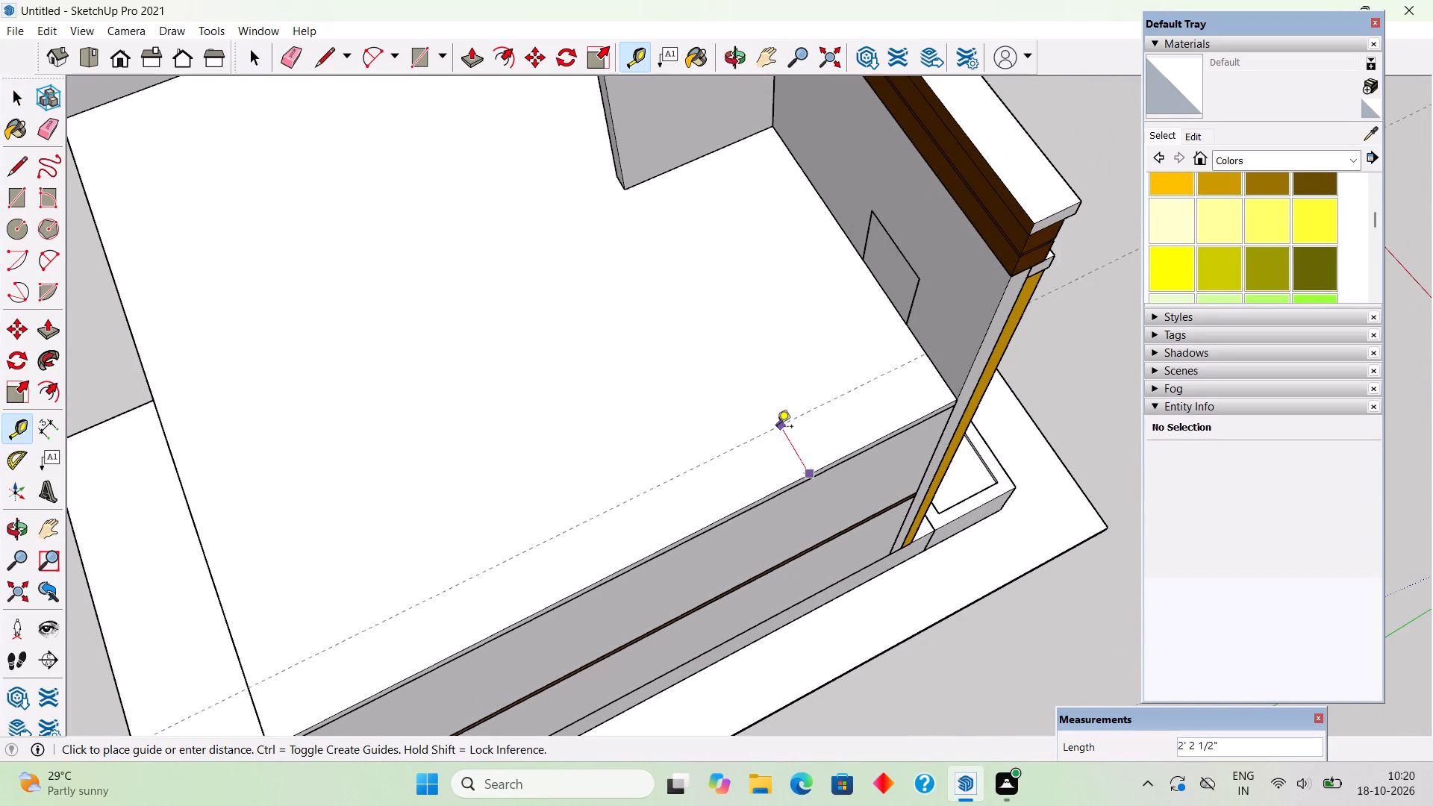
type("9\"")
key("Return")
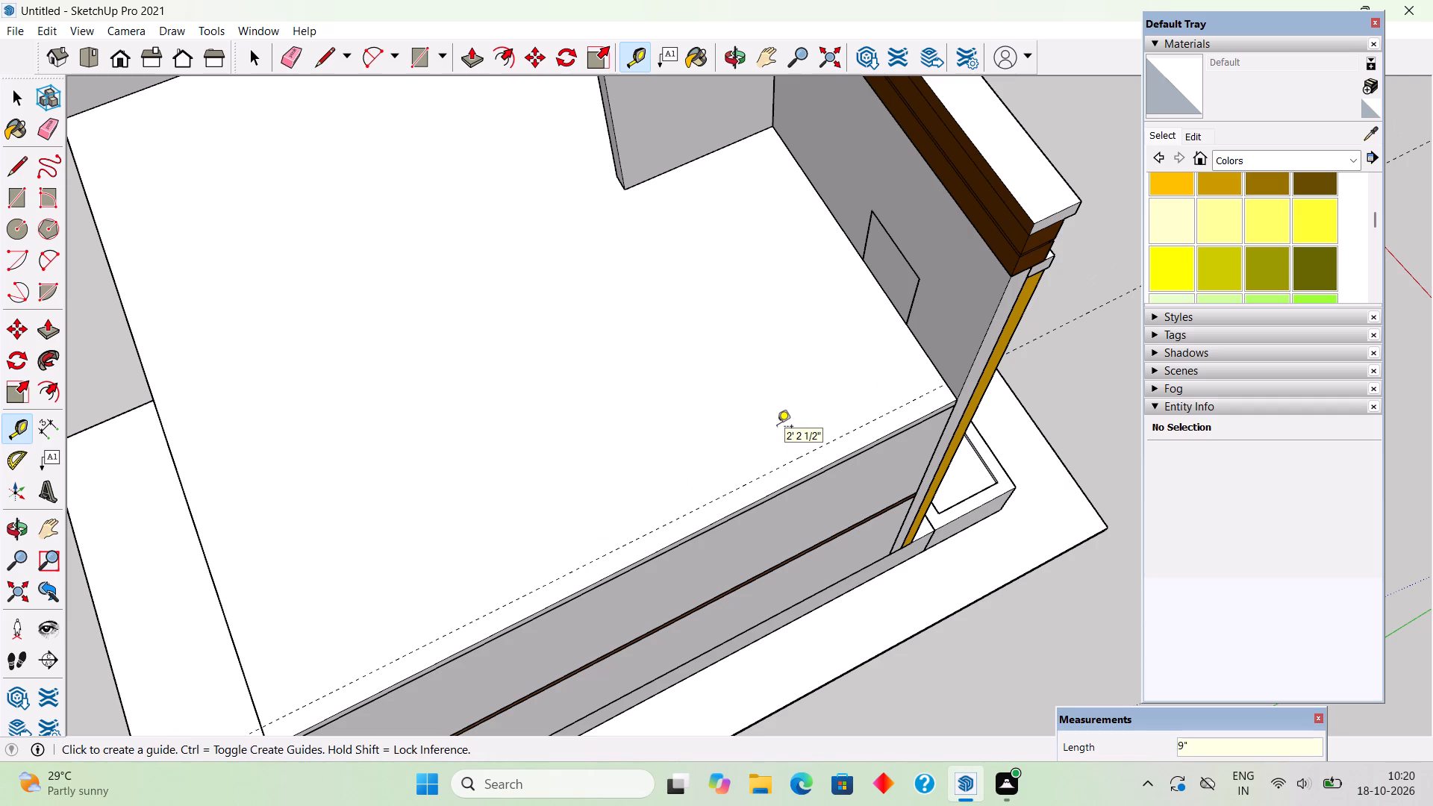
Draw a rectangle between the 9" guide and the roof's side edge along its full length, and extrude it up 3'.
key("r")
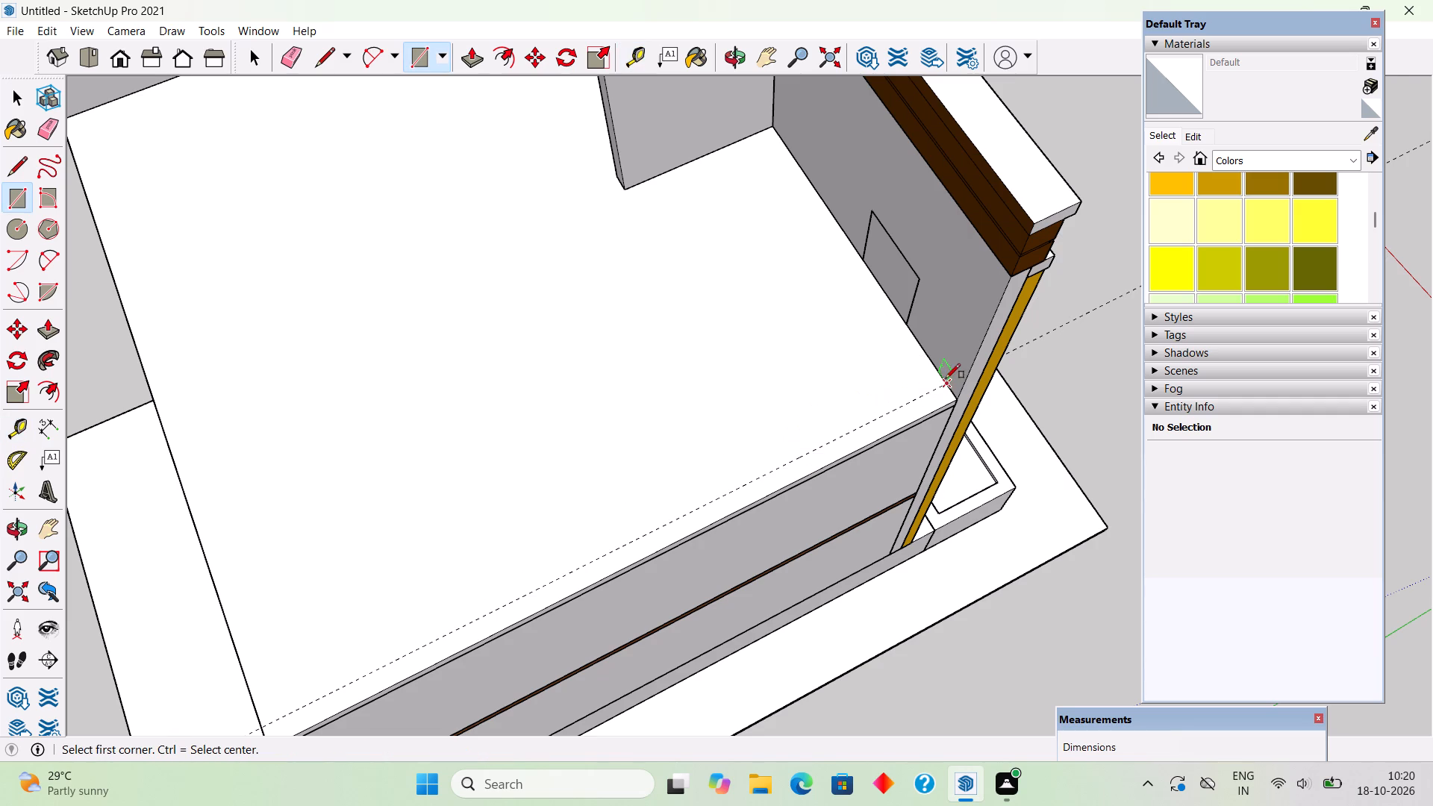
scroll(946, 378, "up", 5)
left_click(945, 385)
scroll(688, 471, "down", 3)
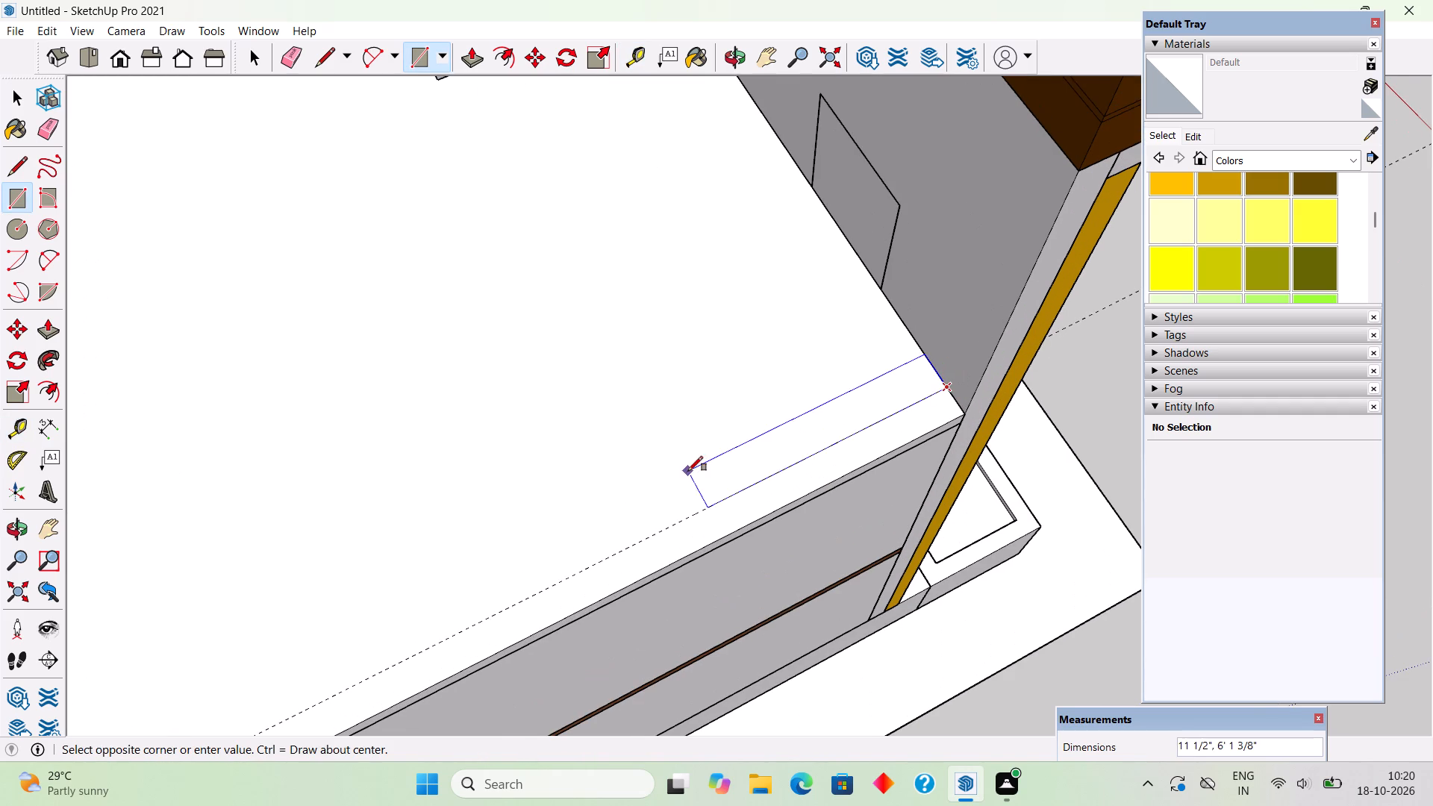
scroll(688, 471, "down", 7)
scroll(297, 710, "up", 3)
scroll(354, 663, "up", 3)
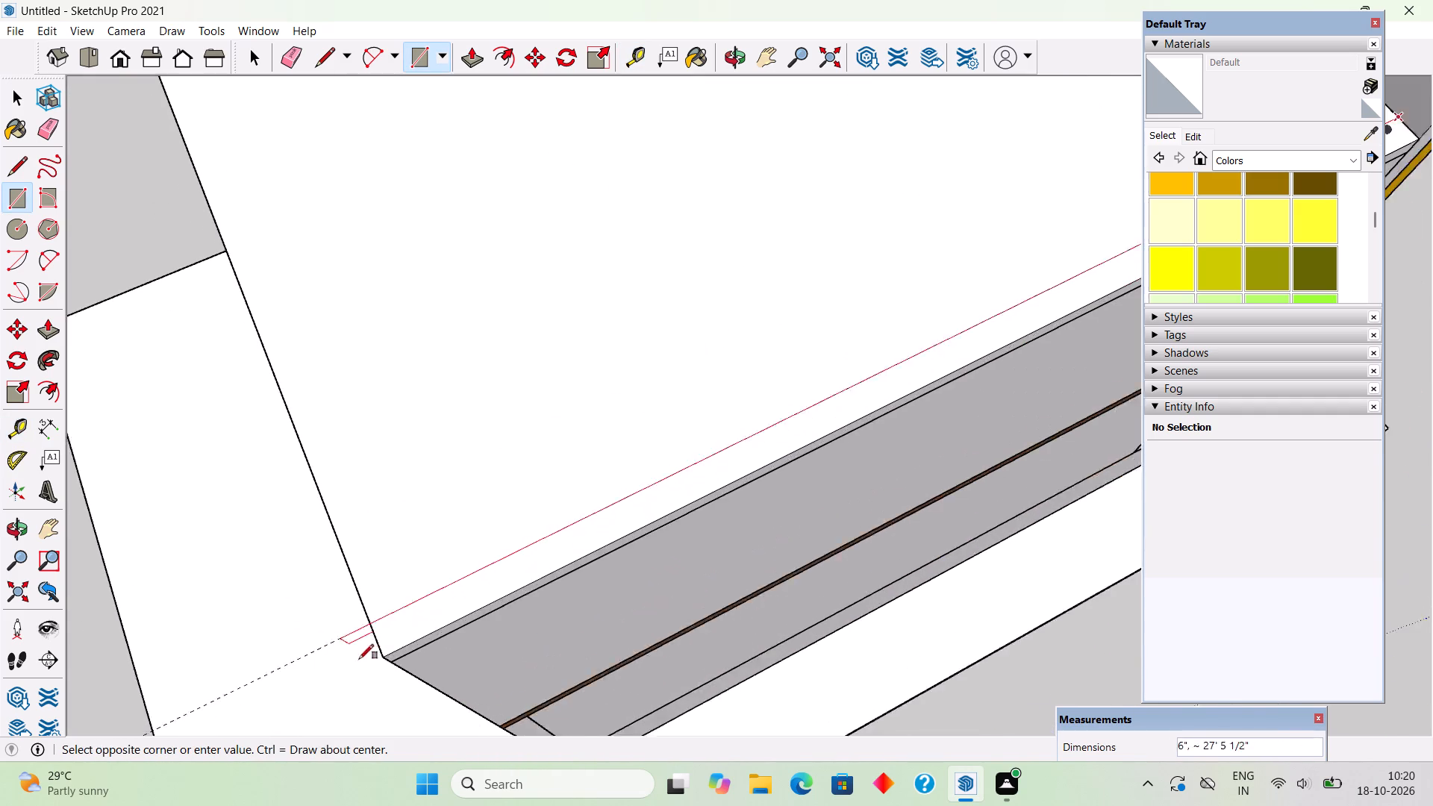
scroll(359, 659, "up", 2)
left_click(391, 651)
key("p")
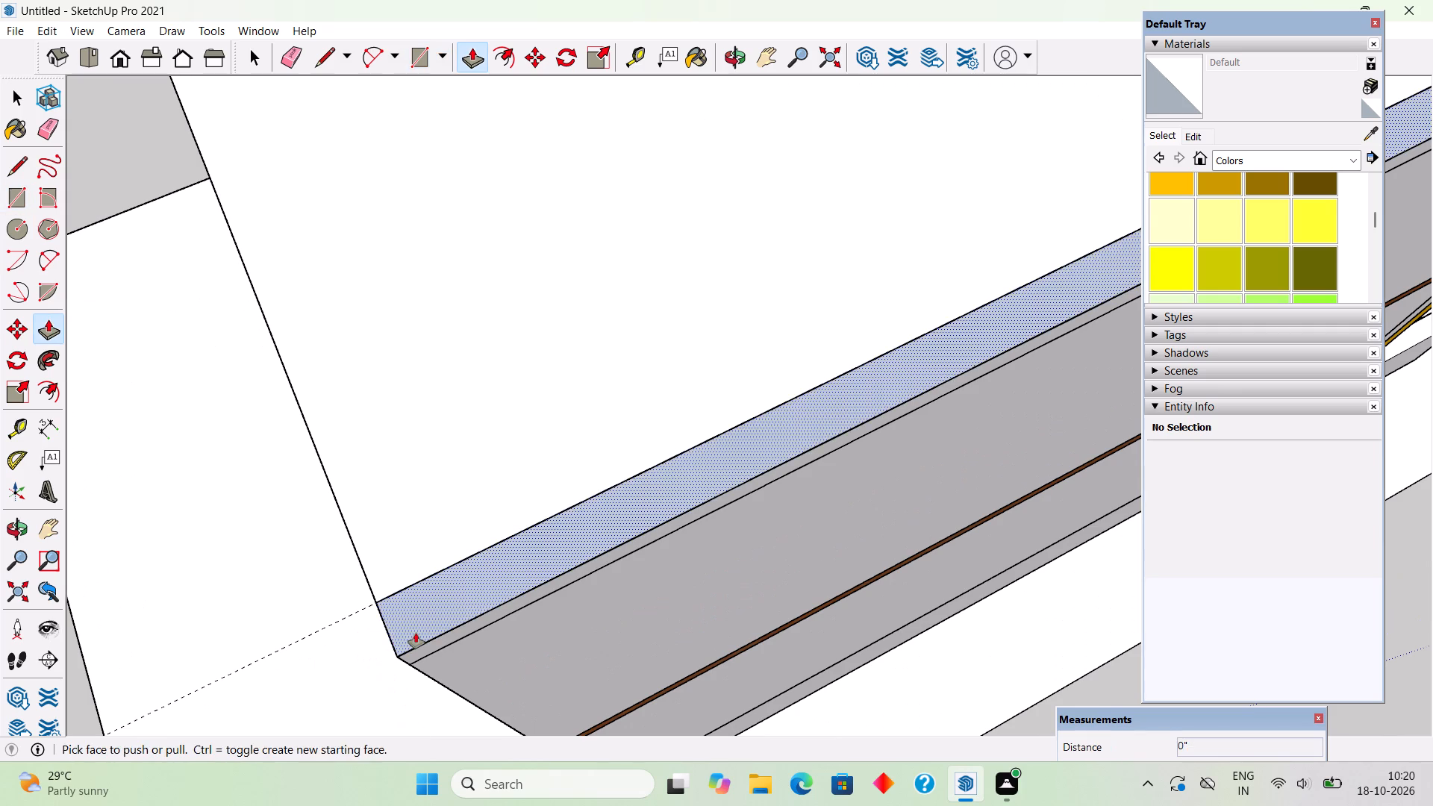
left_click(416, 633)
scroll(432, 556, "down", 15)
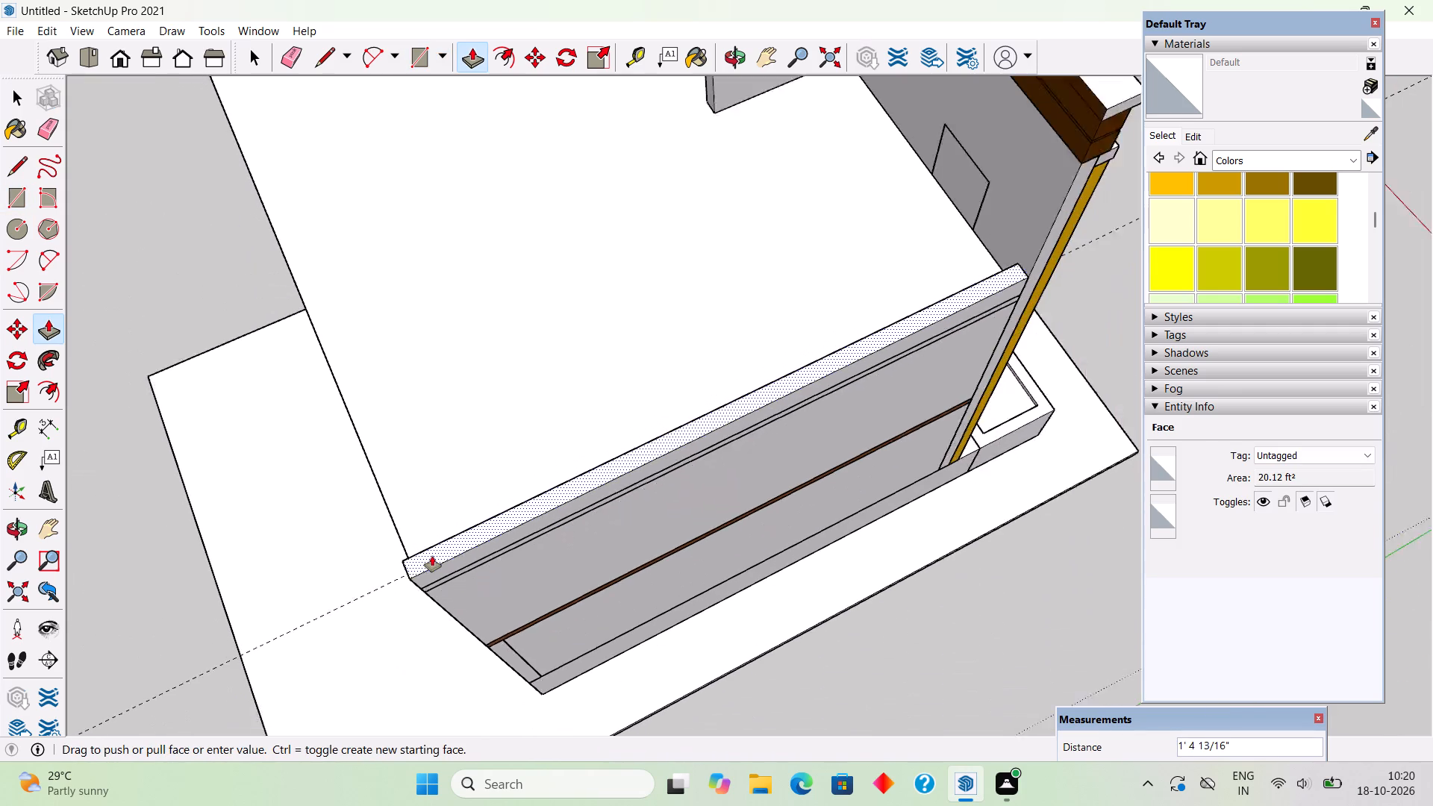
scroll(432, 556, "down", 1)
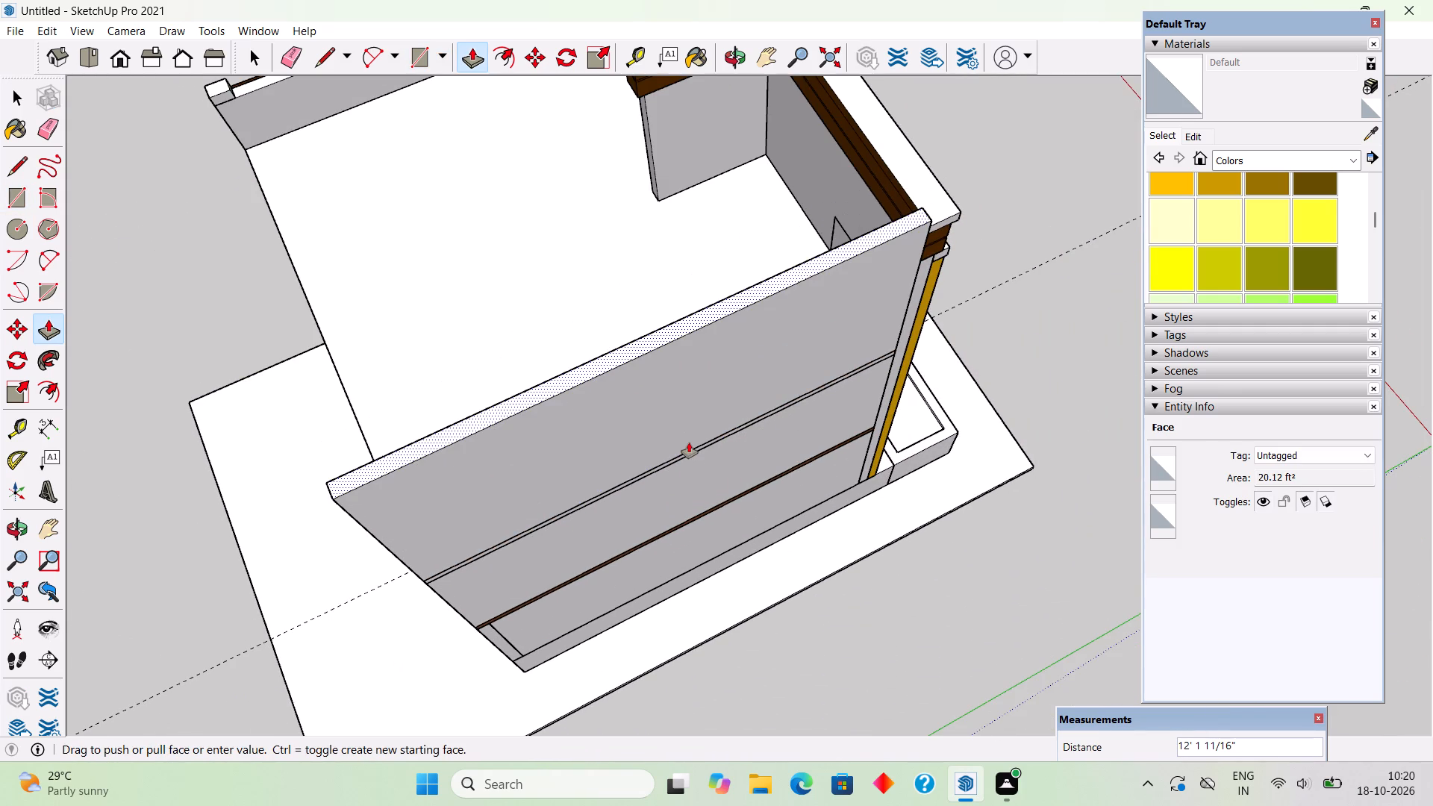
type("3'")
key("Return")
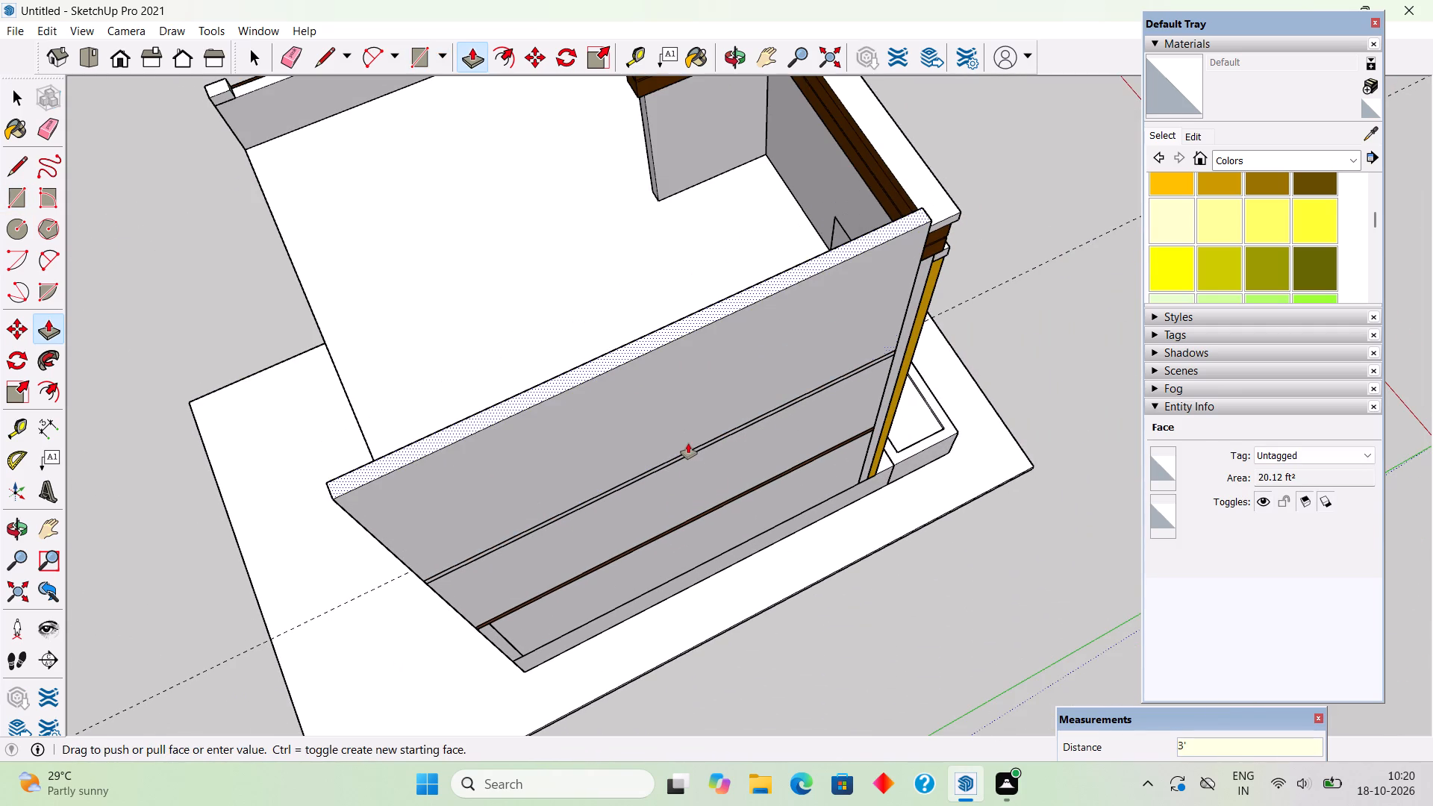
Select the whole side parapet wall and make it a group.
key("space")
triple_click(688, 443)
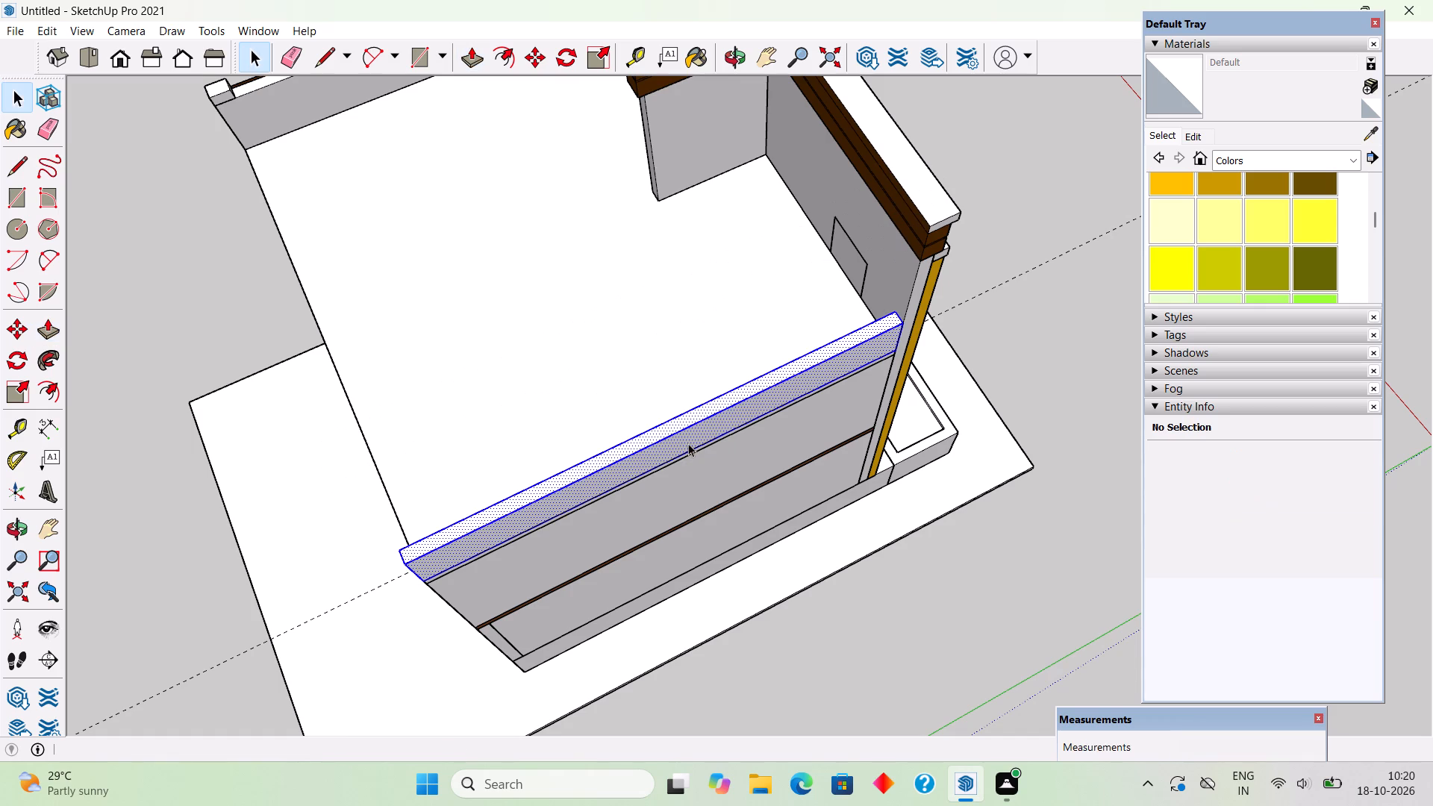
left_click(688, 443)
right_click(688, 443)
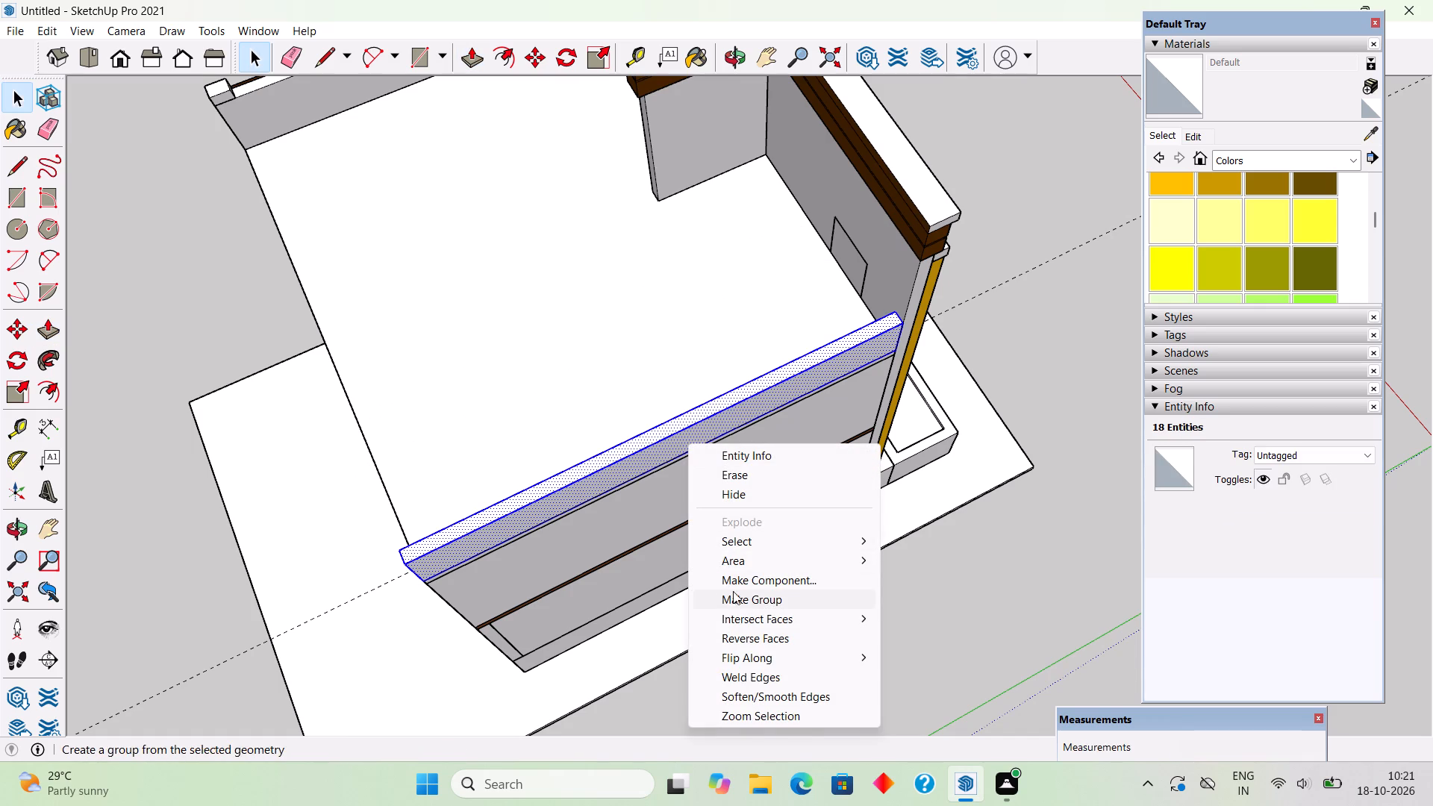
left_click(736, 596)
Place a guide on the roof 9" in from the rear edge.
middle_click_drag(605, 594, 1134, 384)
scroll(1132, 389, "down", 4)
middle_click_drag(1038, 400, 881, 402)
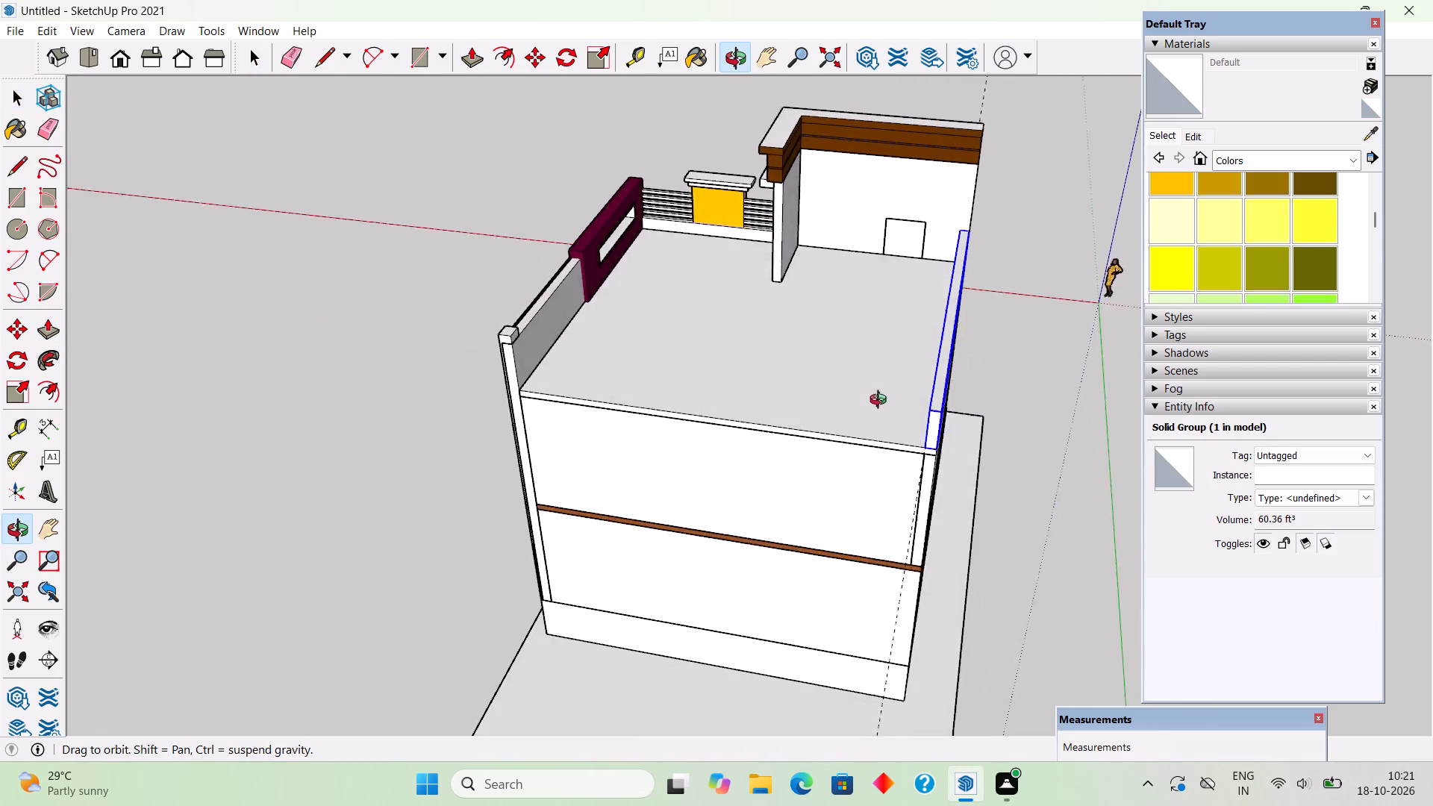
middle_click_drag(881, 402, 875, 407)
scroll(852, 429, "up", 5)
middle_click_drag(884, 423, 807, 531)
key("t")
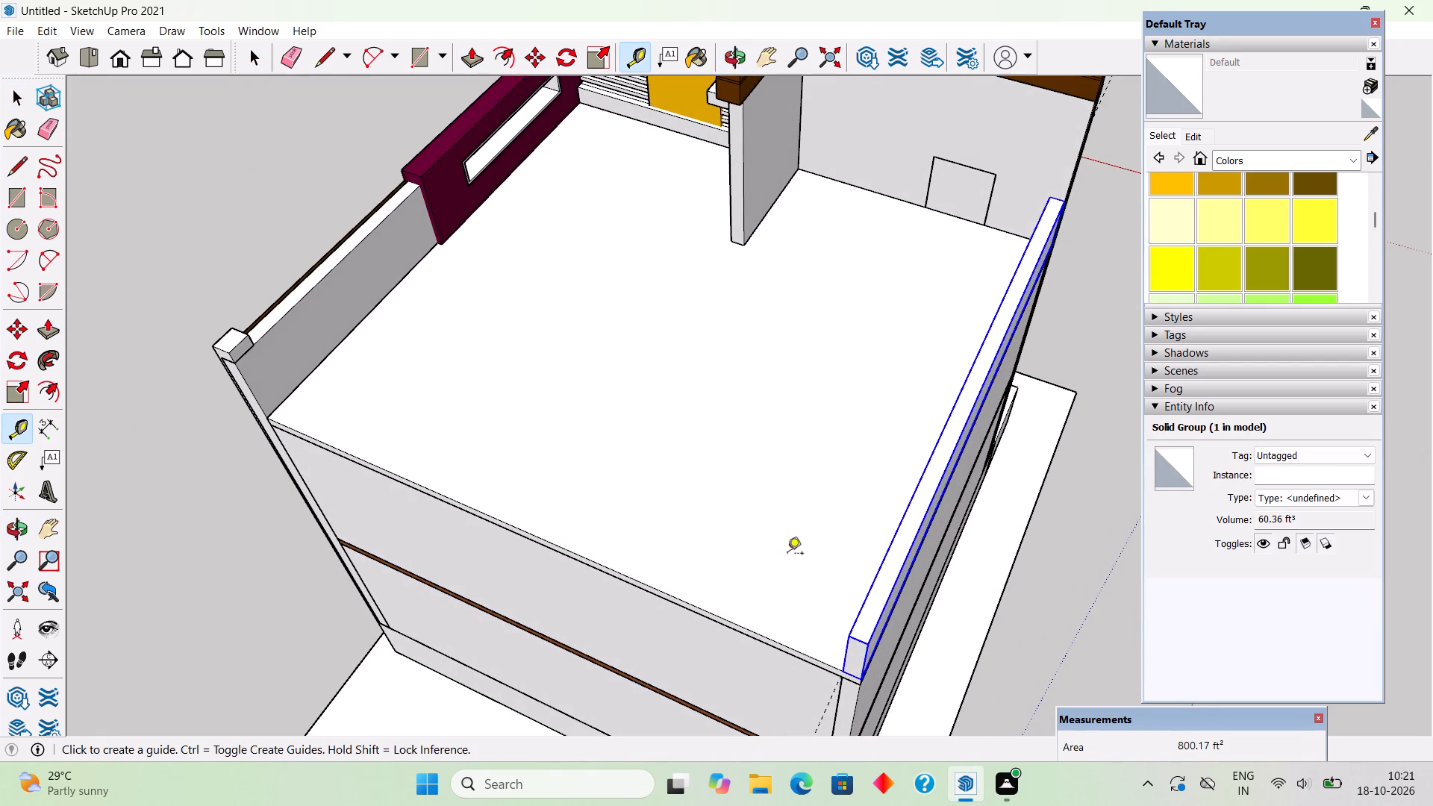
left_click(764, 637)
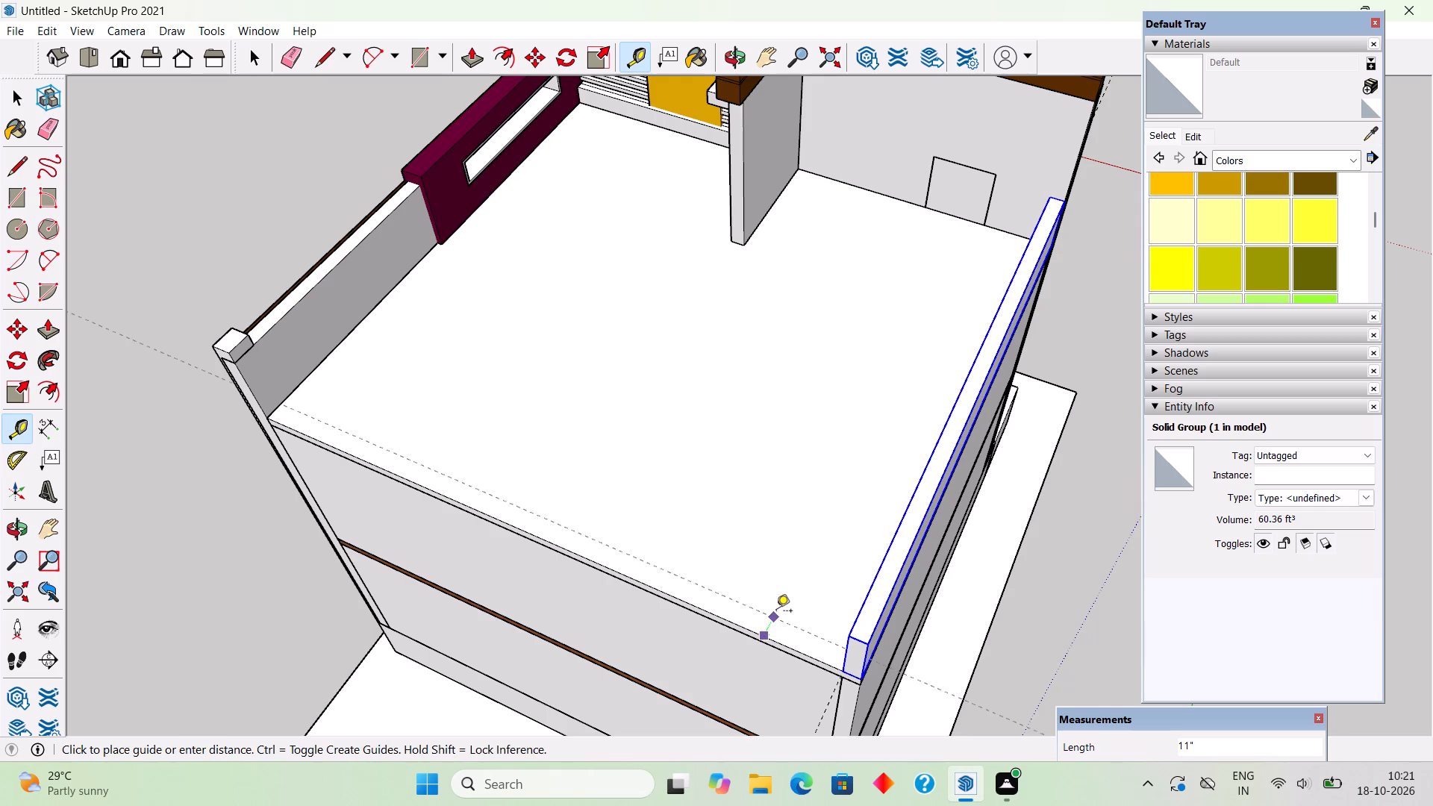
type("9\"")
key("Return")
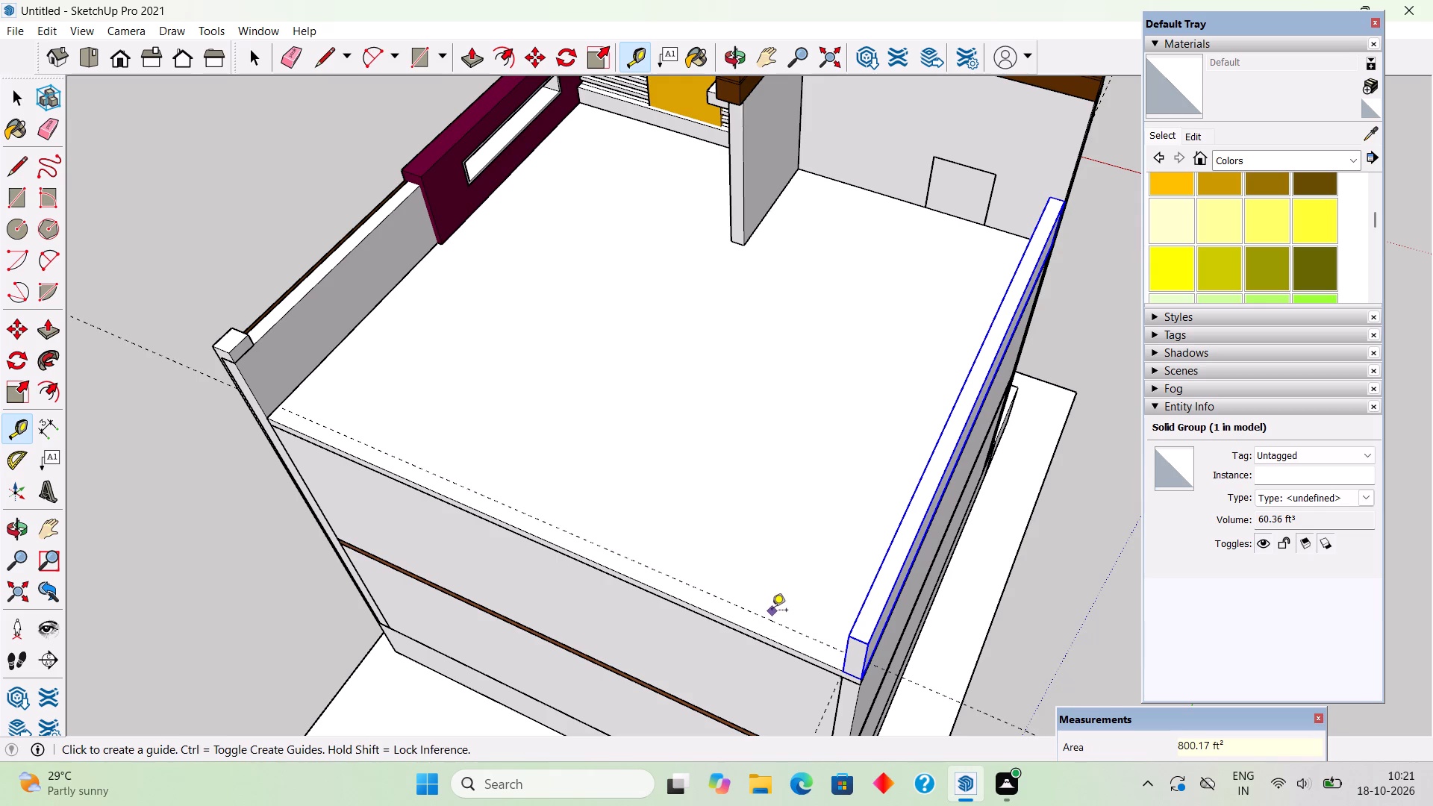
Draw a 28' 6" by 9" rectangle along the roof's rear edge and extrude it 3', level with the side parapet.
key("r")
left_click(278, 404)
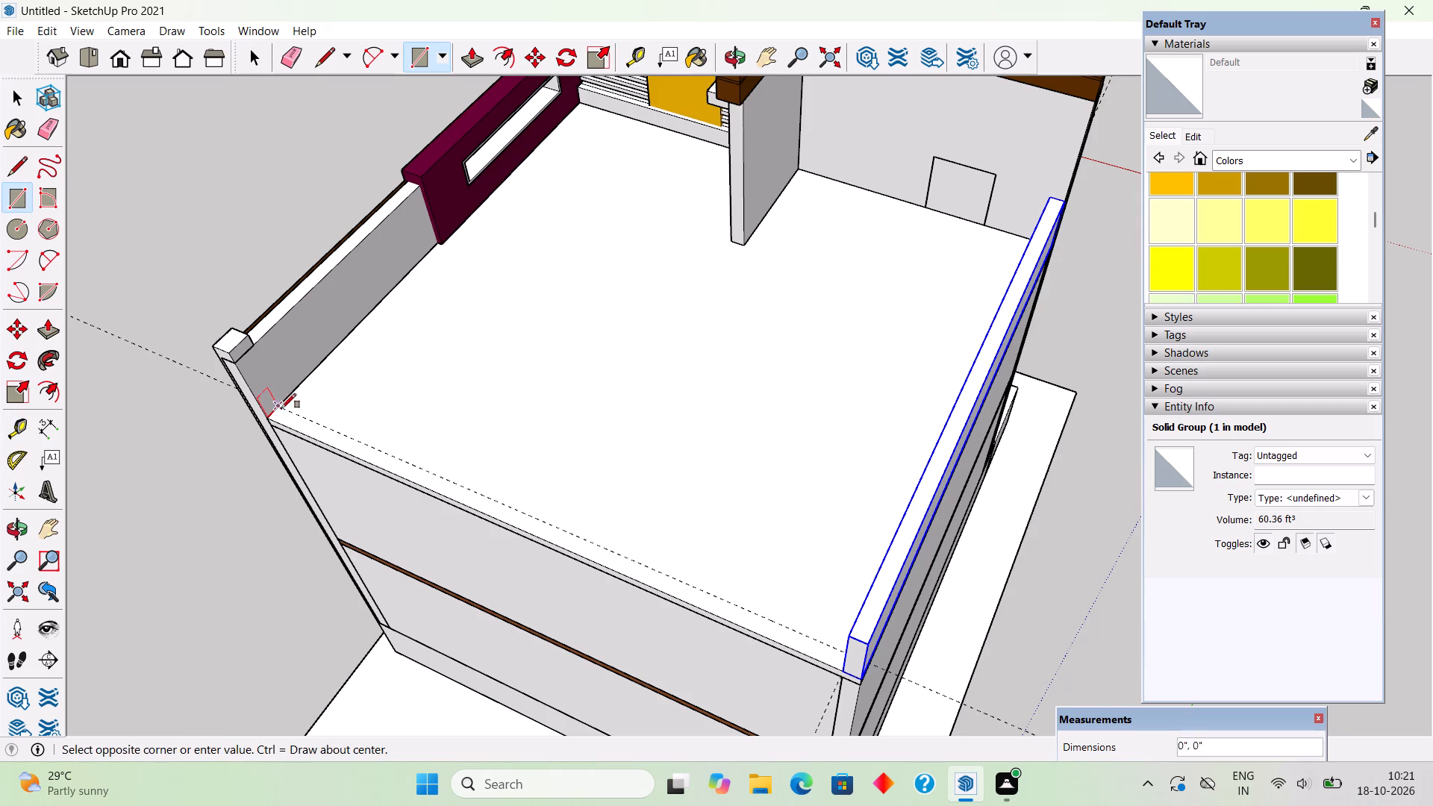
left_click(837, 676)
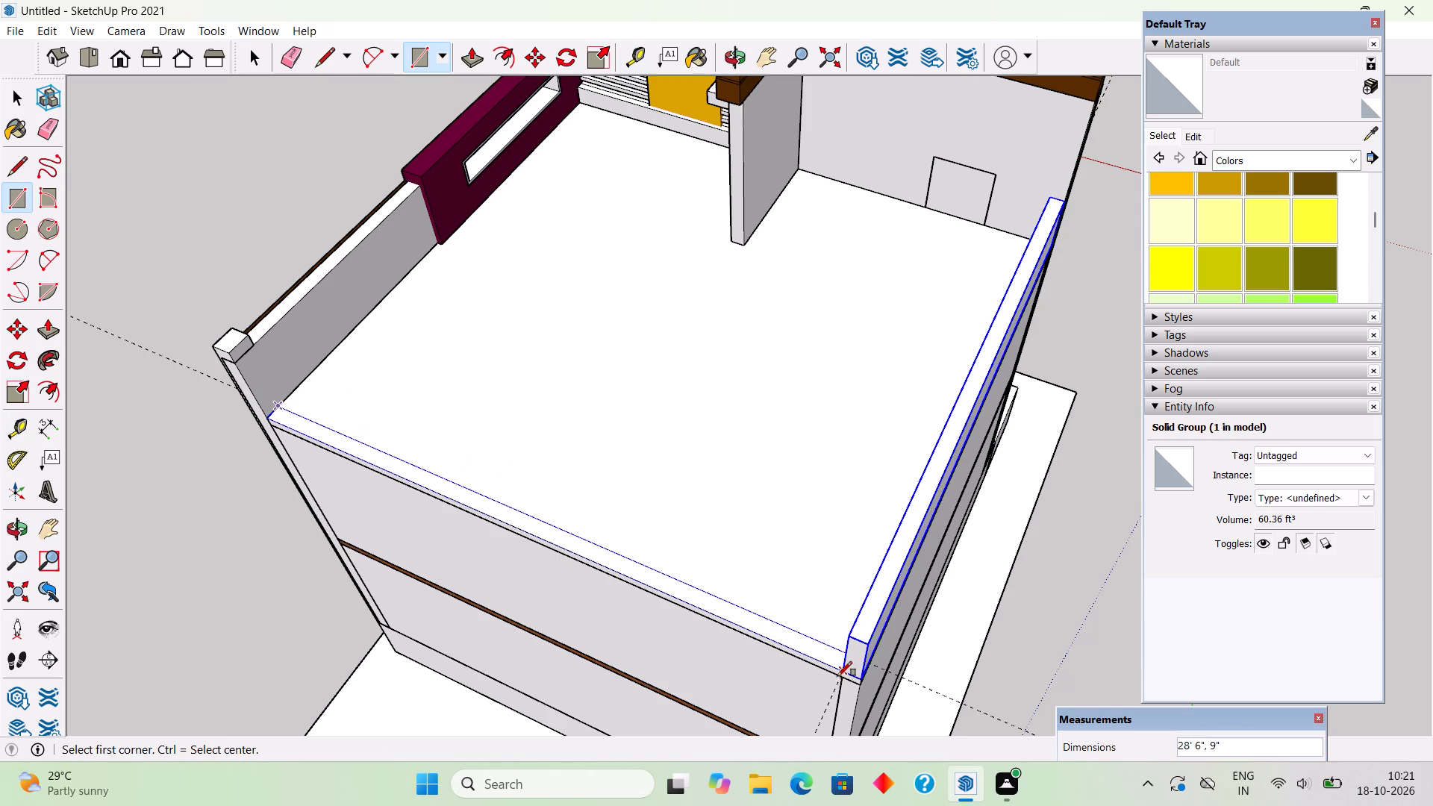
key("p")
left_click(819, 649)
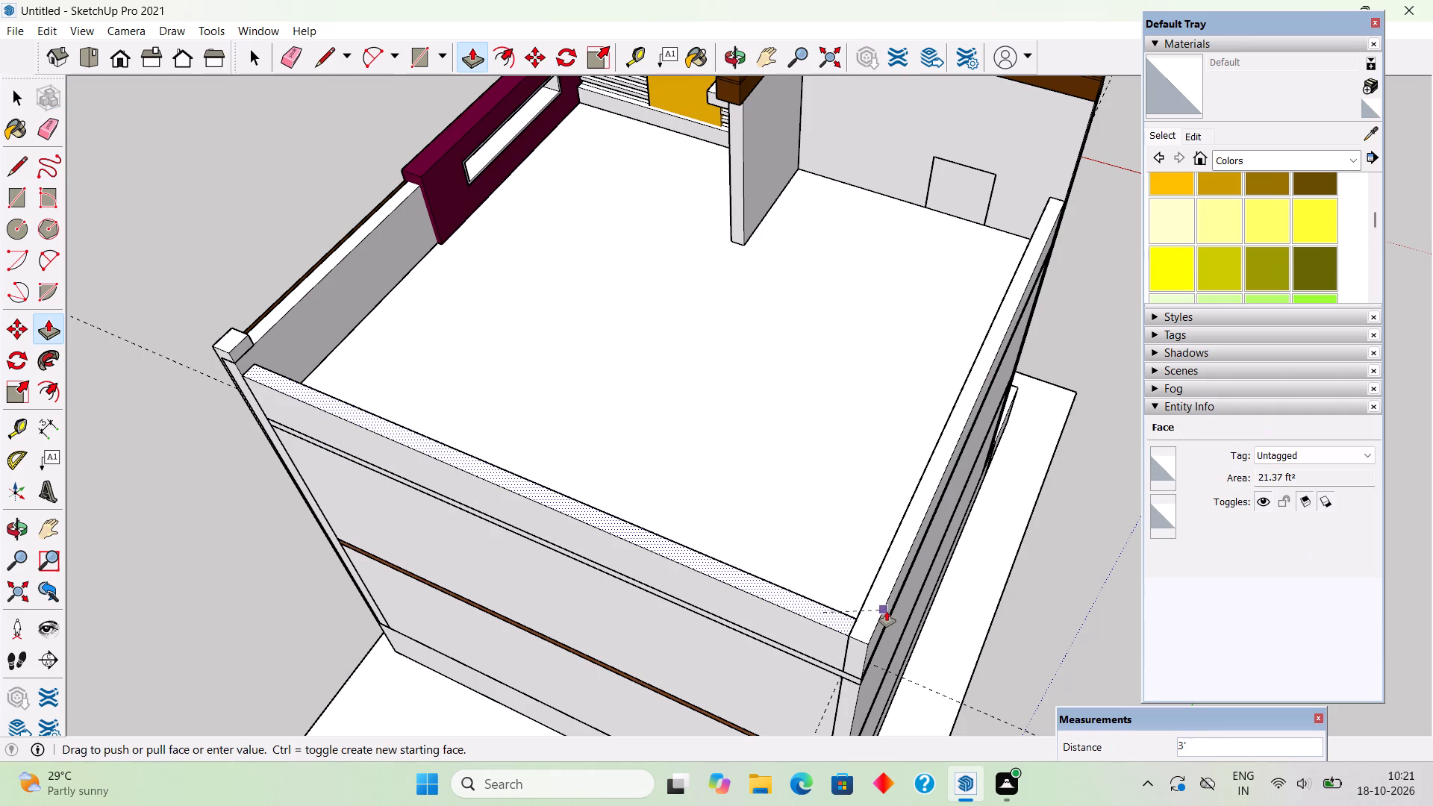
left_click(887, 611)
Select the whole rear parapet wall, make it a group, and clear the selection.
key("space")
triple_click(836, 617)
right_click(836, 617)
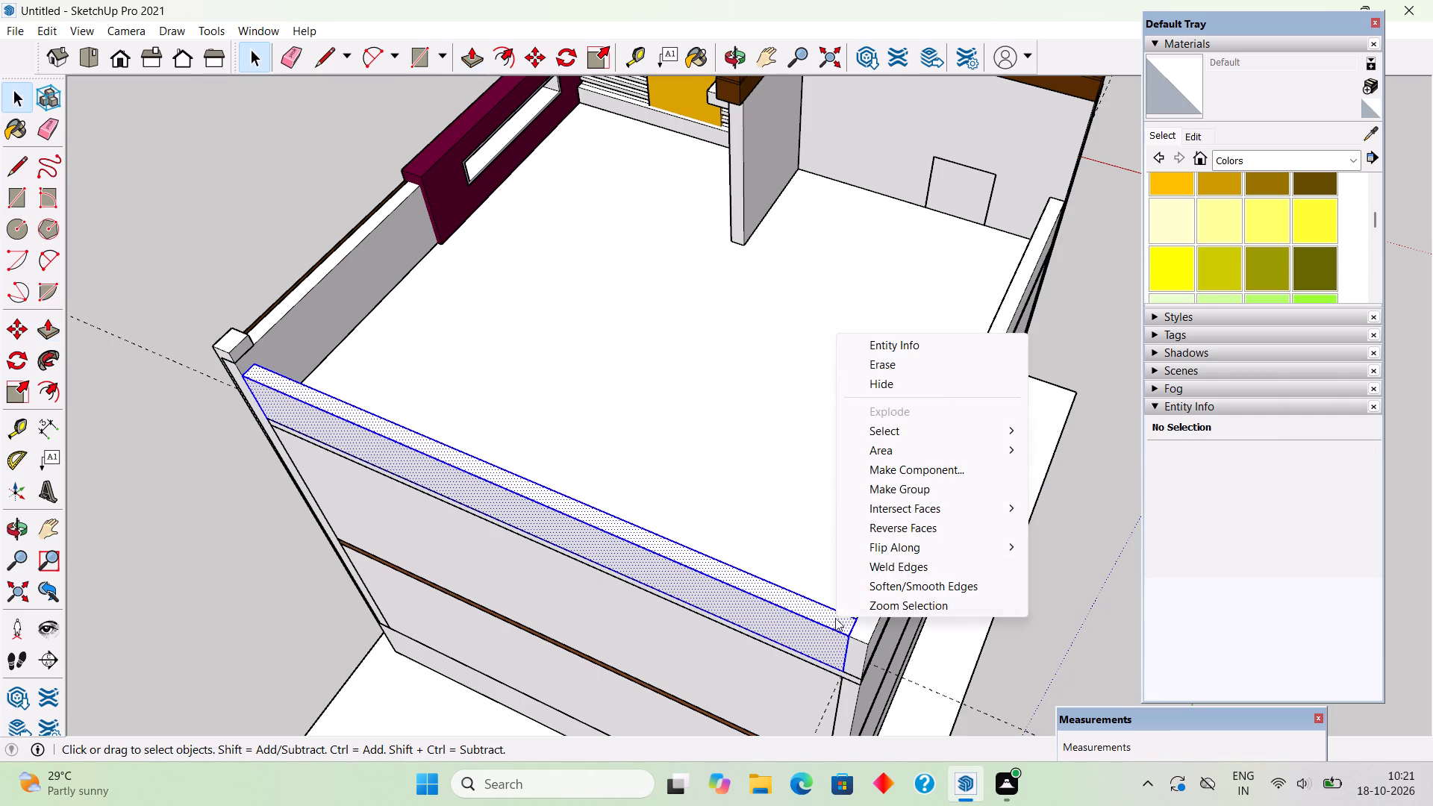
left_click(928, 487)
scroll(928, 487, "down", 9)
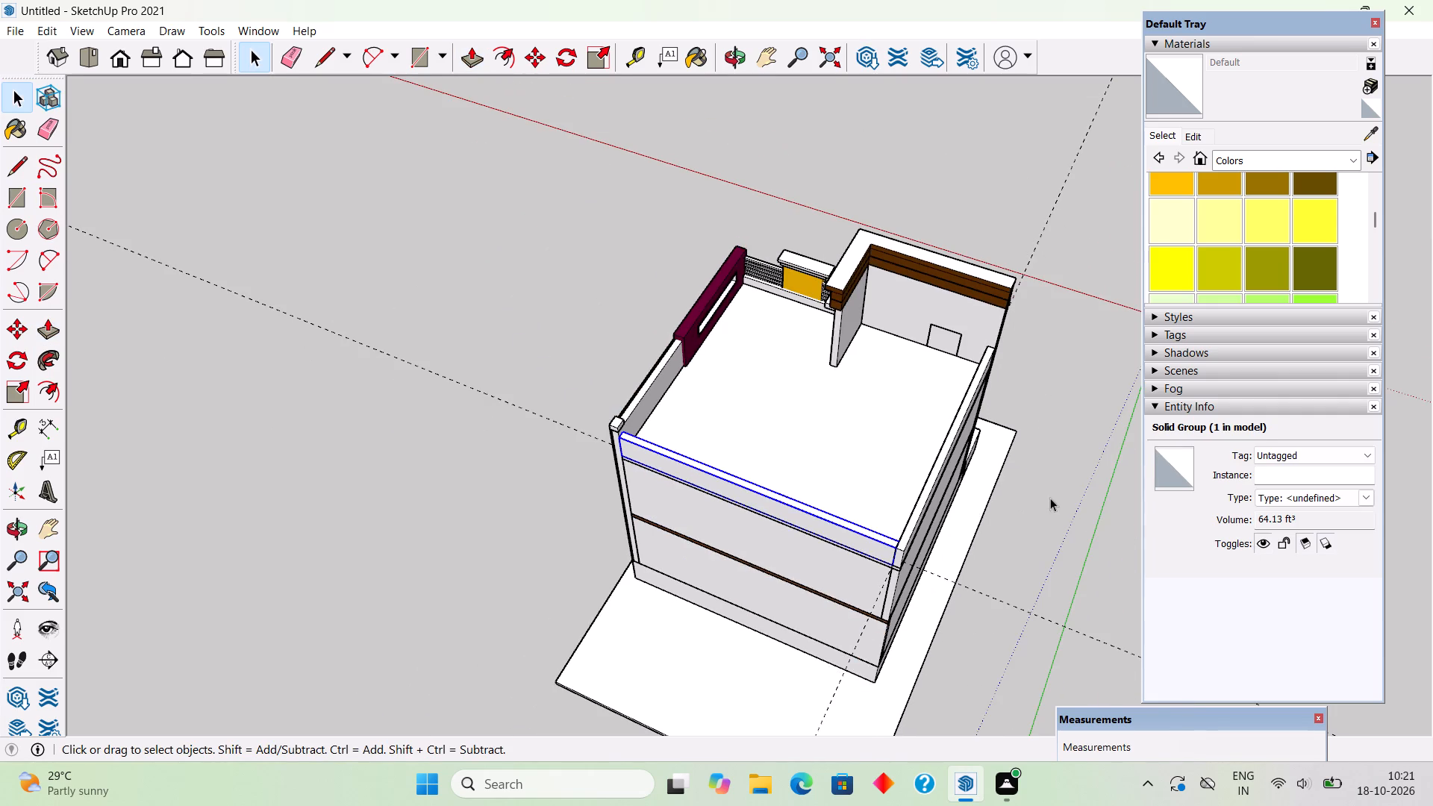
left_click(1052, 497)
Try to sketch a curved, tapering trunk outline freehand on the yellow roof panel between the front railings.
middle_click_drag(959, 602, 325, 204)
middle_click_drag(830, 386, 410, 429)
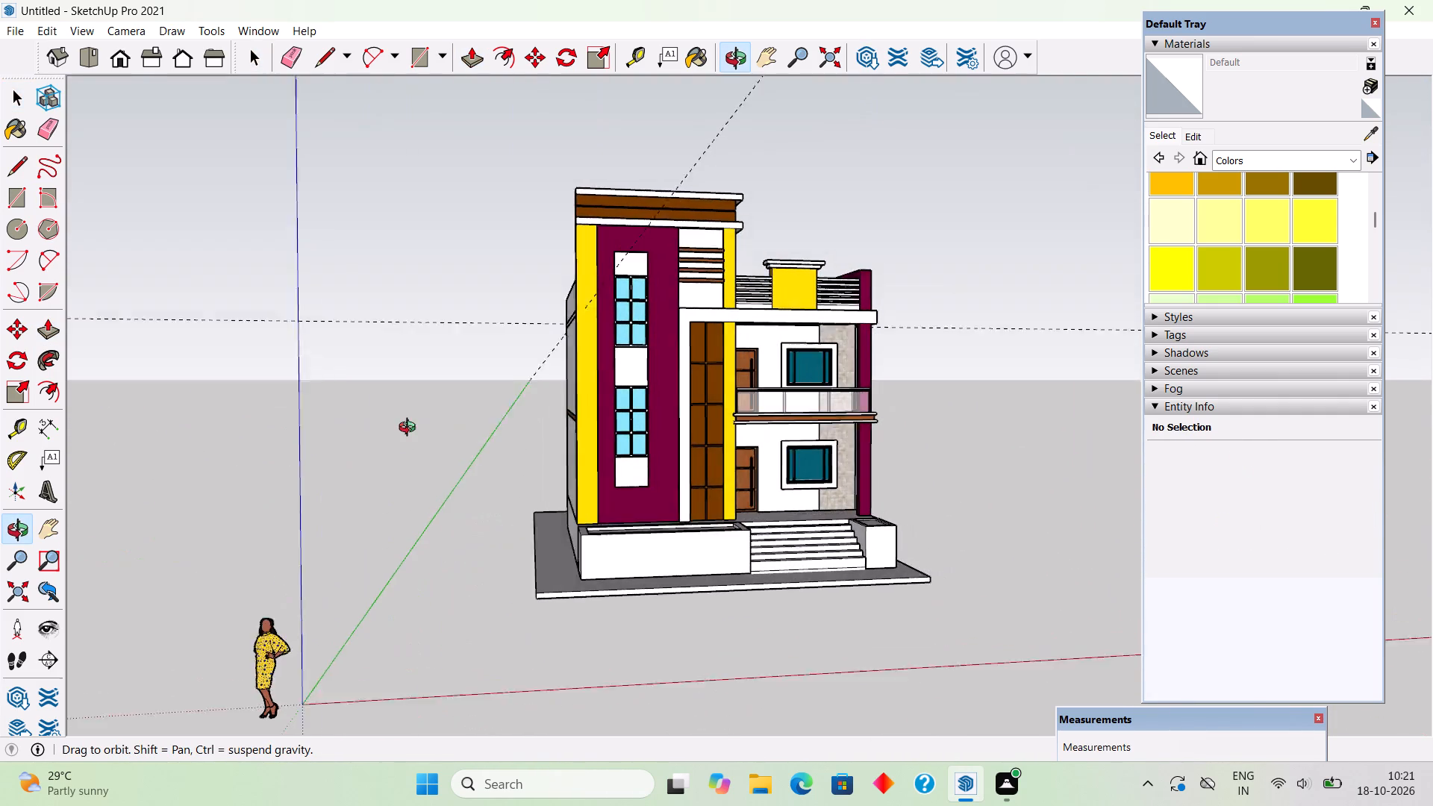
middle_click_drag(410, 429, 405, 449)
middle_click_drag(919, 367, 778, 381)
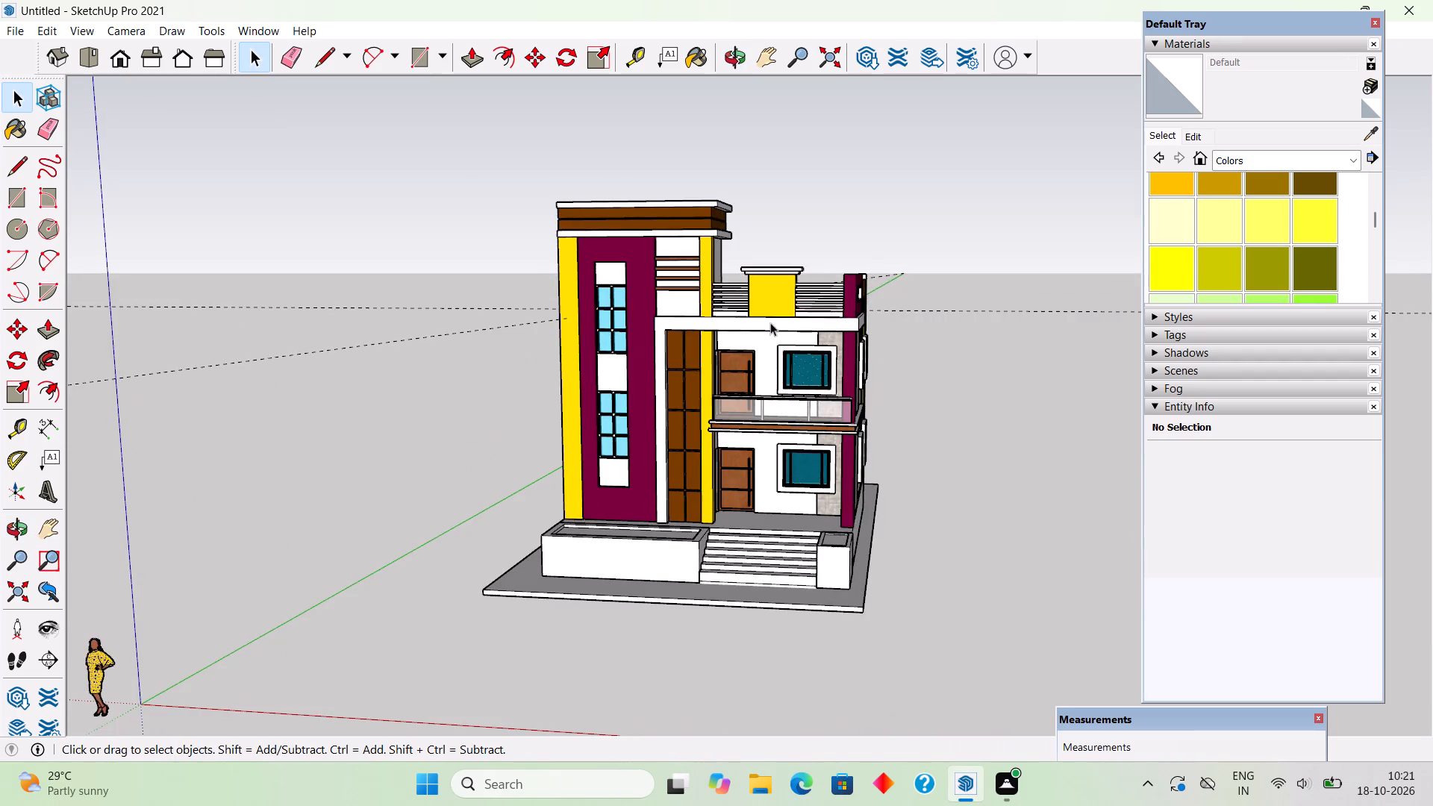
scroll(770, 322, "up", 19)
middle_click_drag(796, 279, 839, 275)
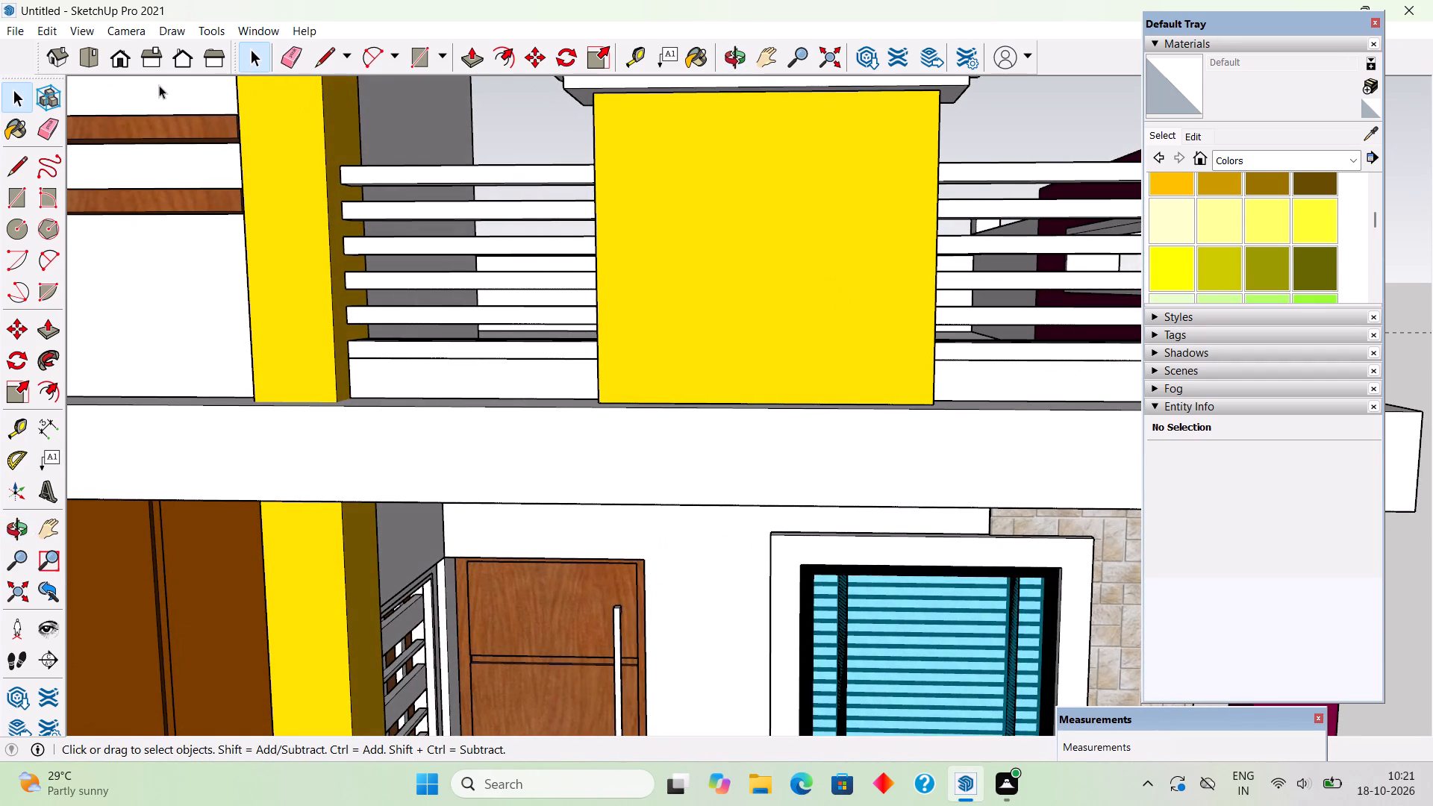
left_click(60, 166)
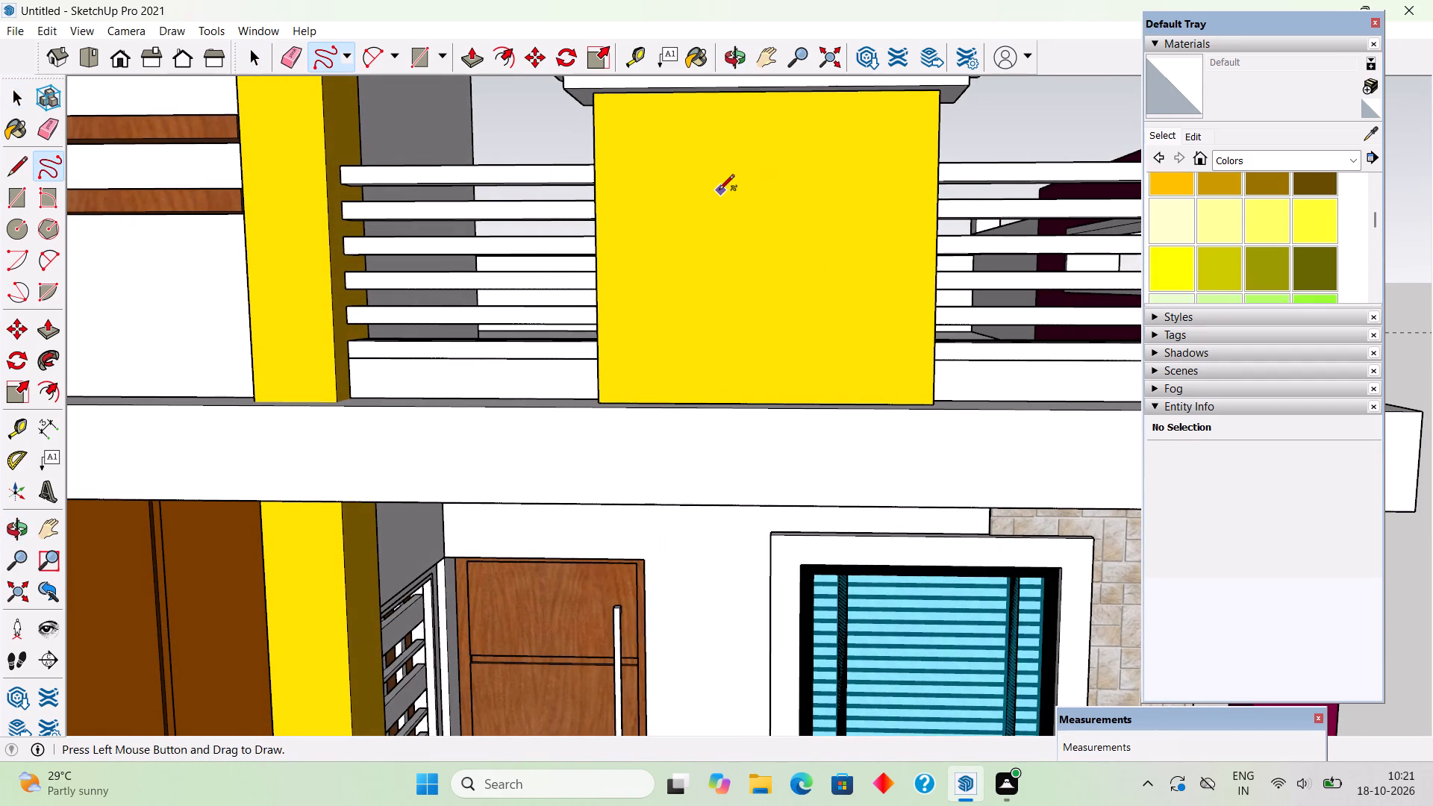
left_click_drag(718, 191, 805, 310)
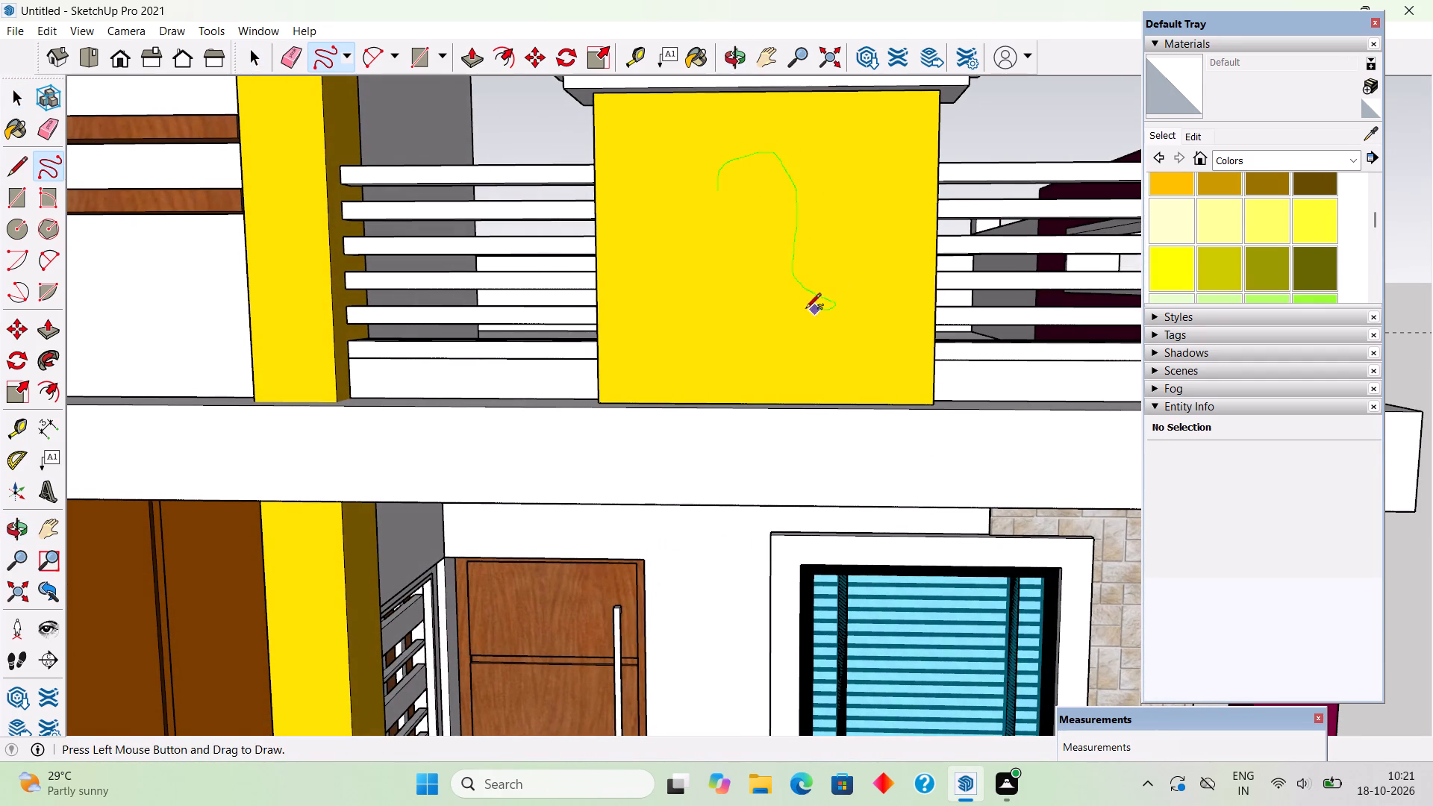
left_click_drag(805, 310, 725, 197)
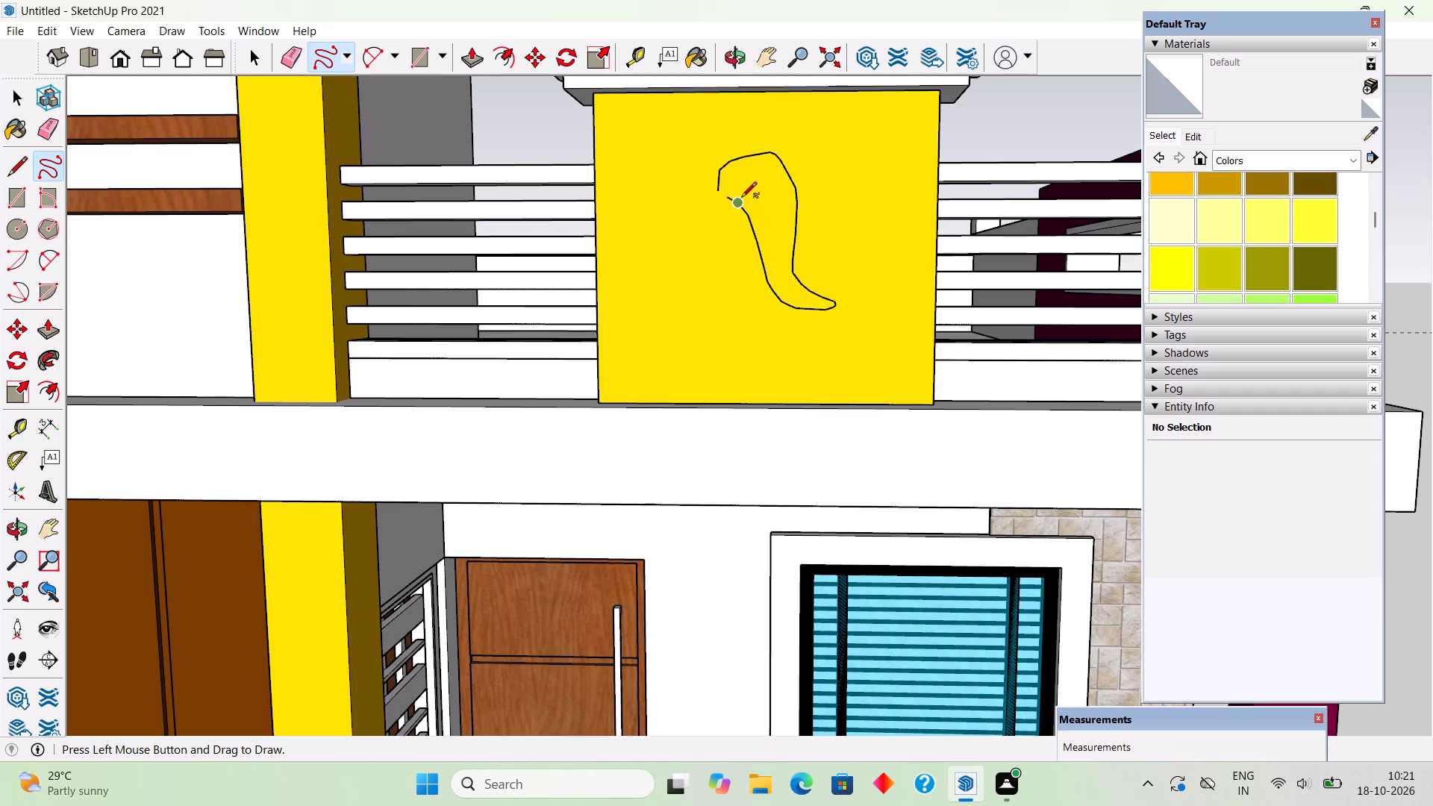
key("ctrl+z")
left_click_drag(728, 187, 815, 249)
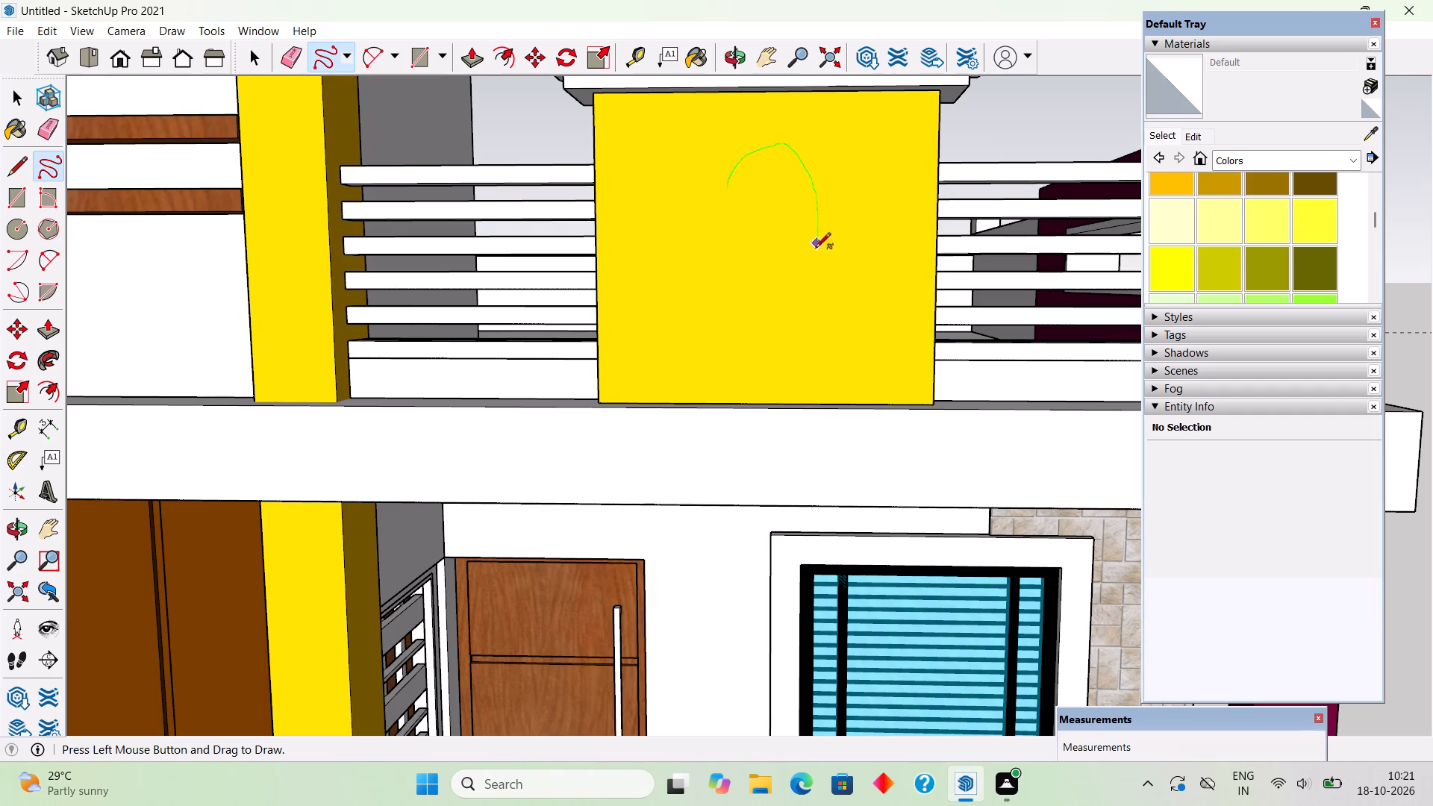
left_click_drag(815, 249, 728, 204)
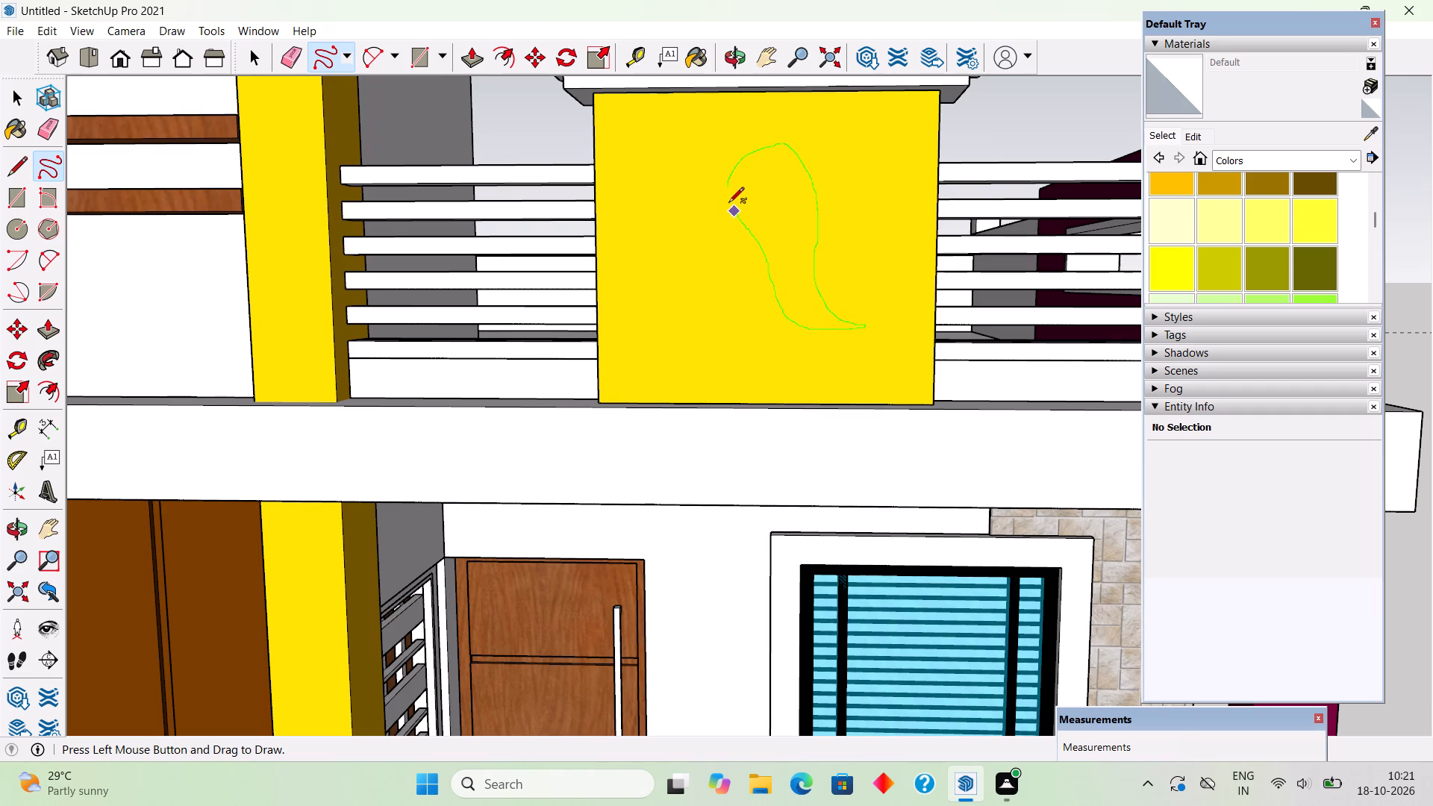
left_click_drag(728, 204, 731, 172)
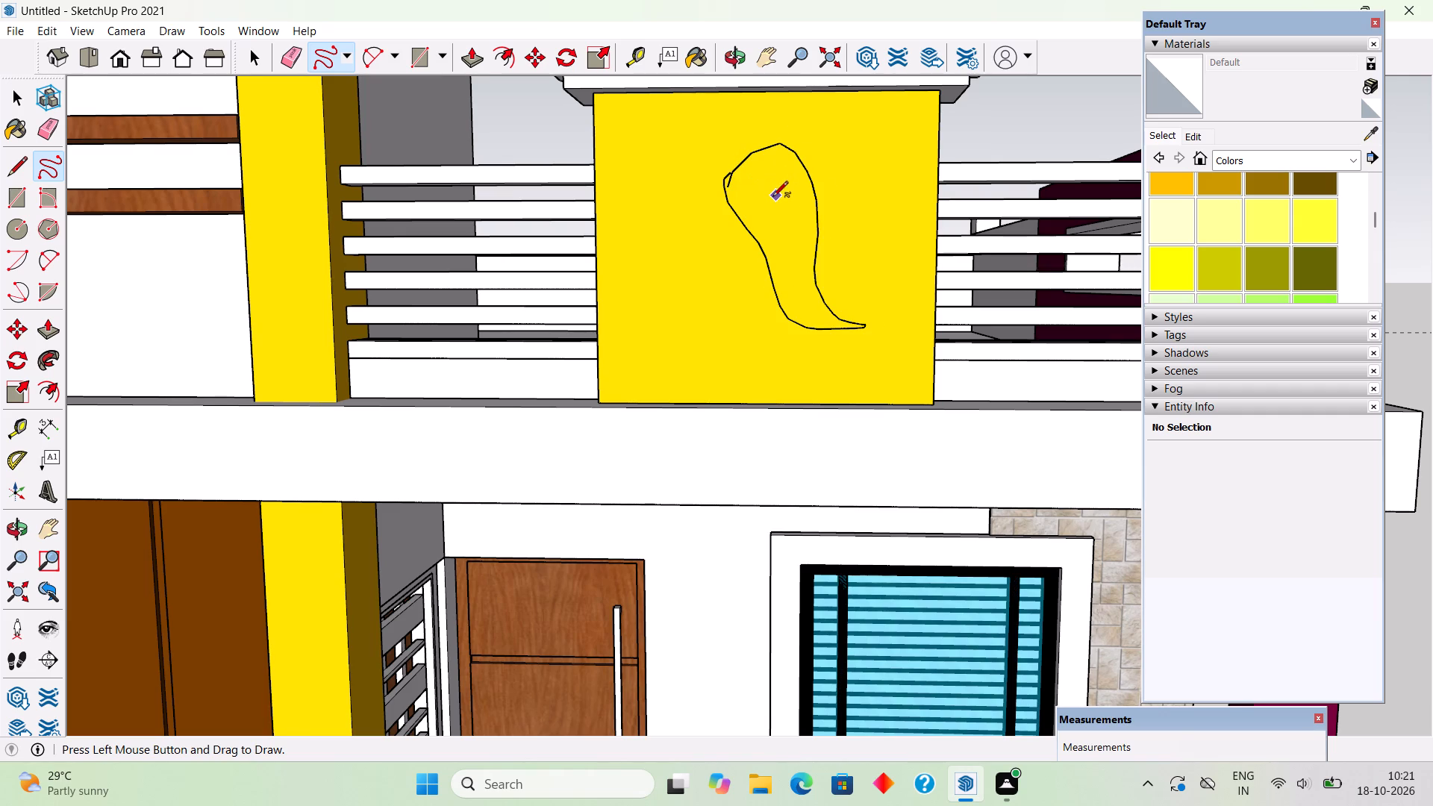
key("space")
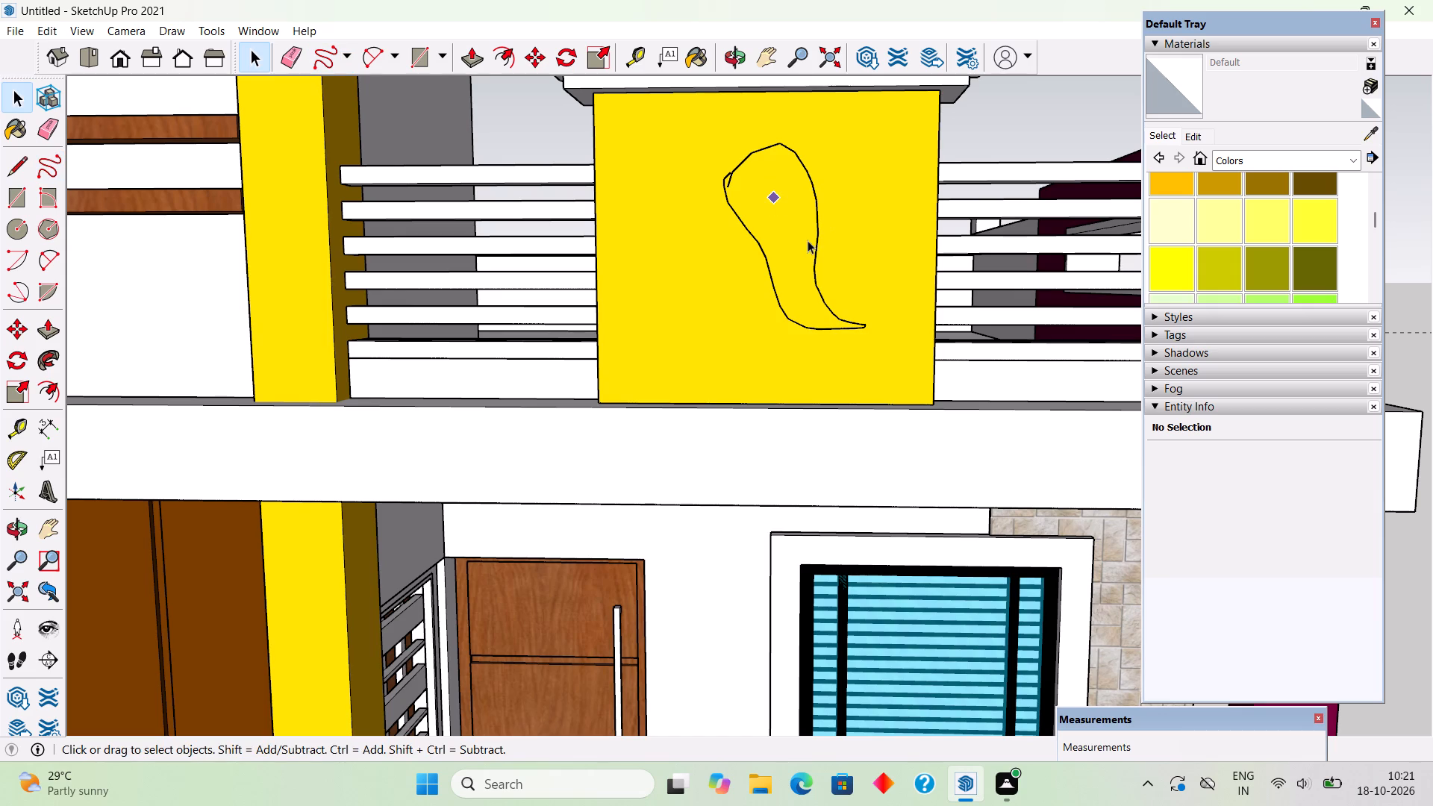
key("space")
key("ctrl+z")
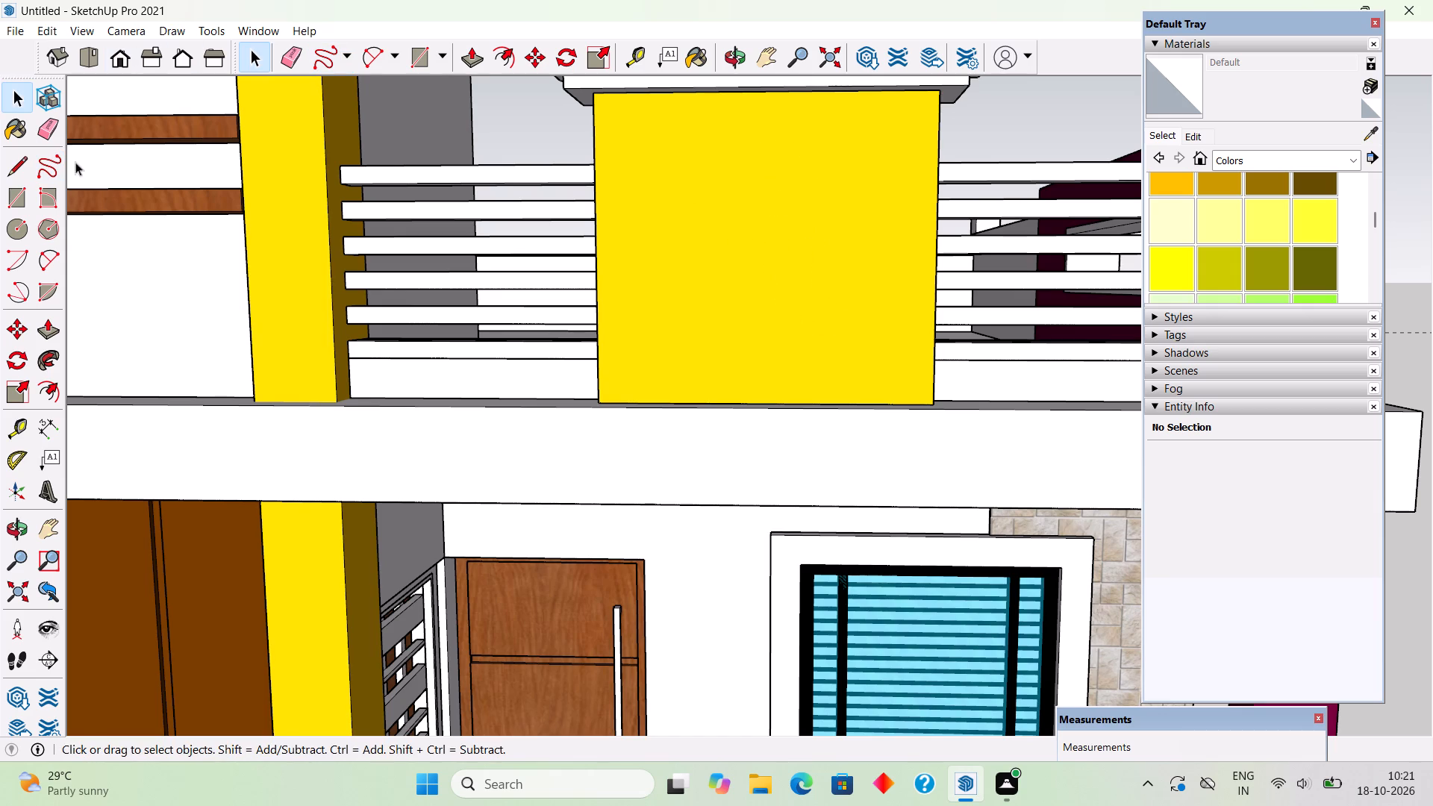
Draw a closed freehand trunk shape at the centre of the yellow roof panel, curving to a point at its lower end.
left_click(51, 162)
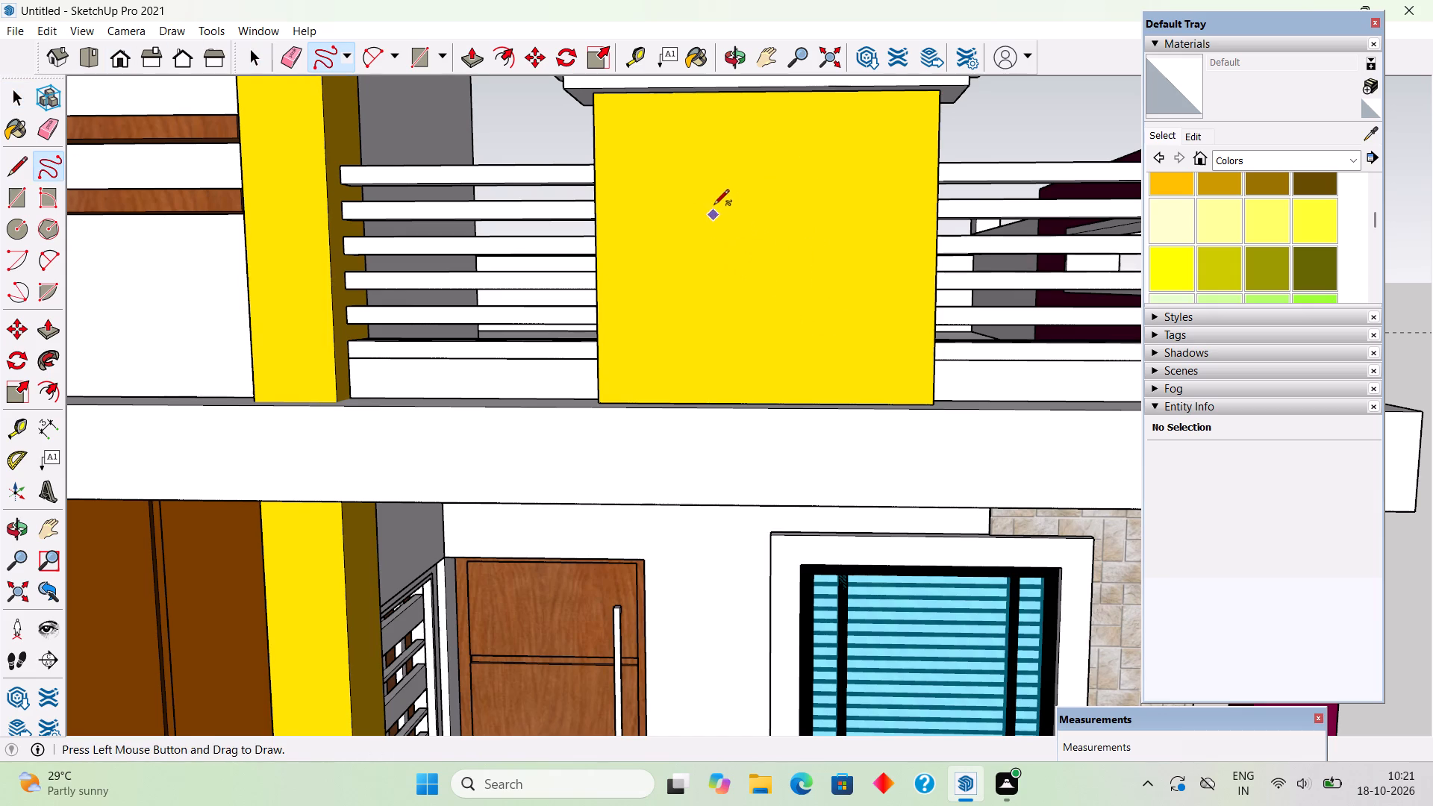
left_click_drag(718, 181, 796, 328)
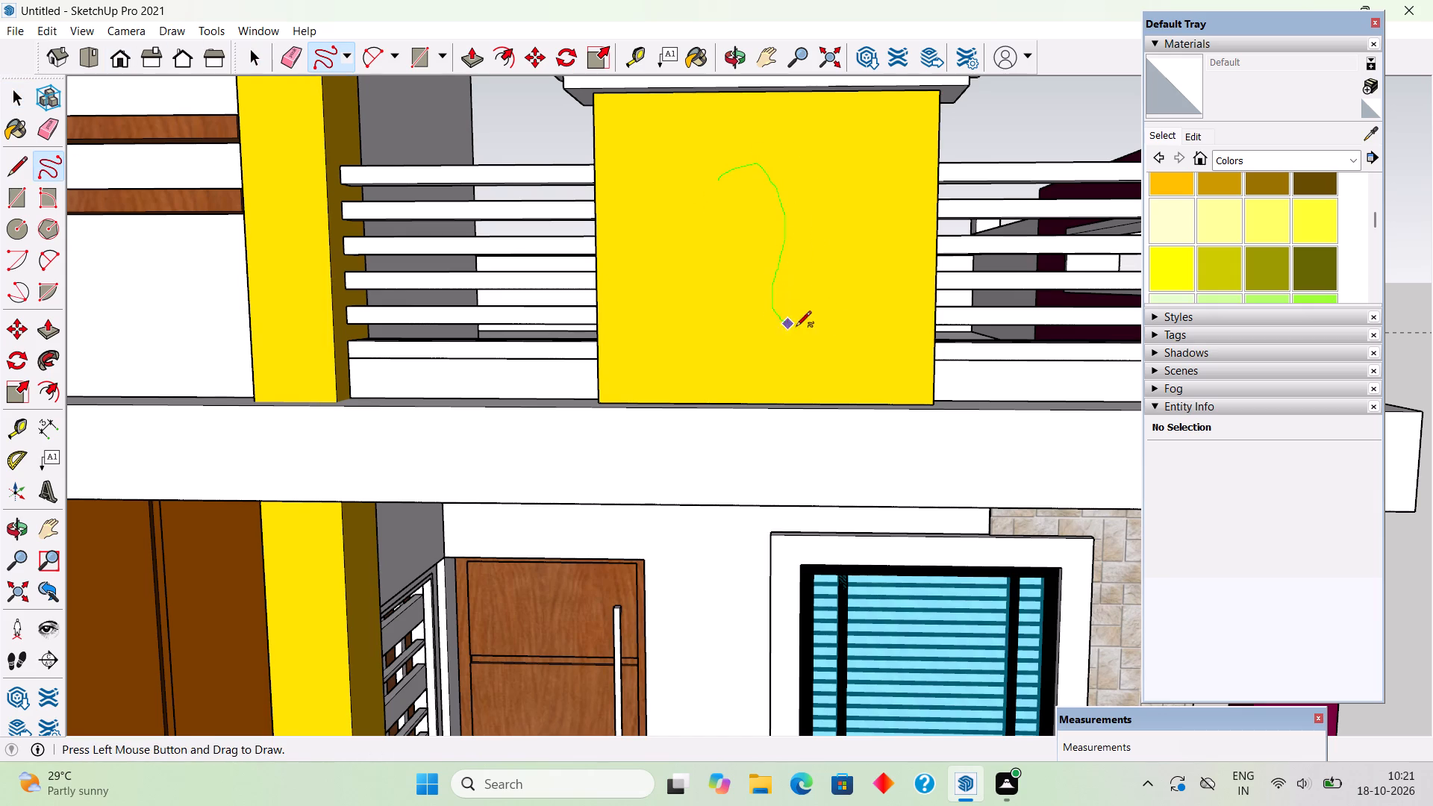
left_click_drag(796, 328, 728, 173)
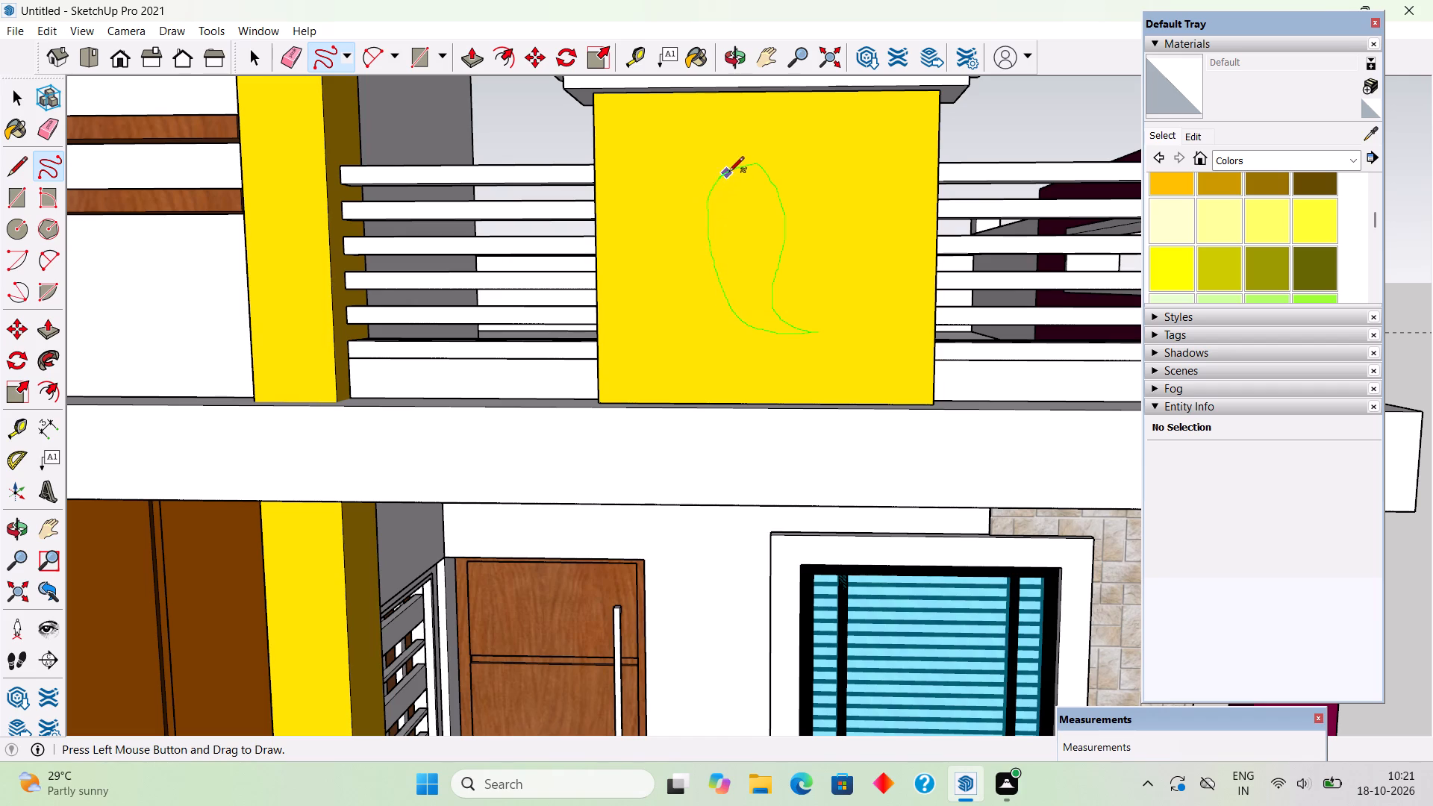
left_click_drag(728, 173, 731, 172)
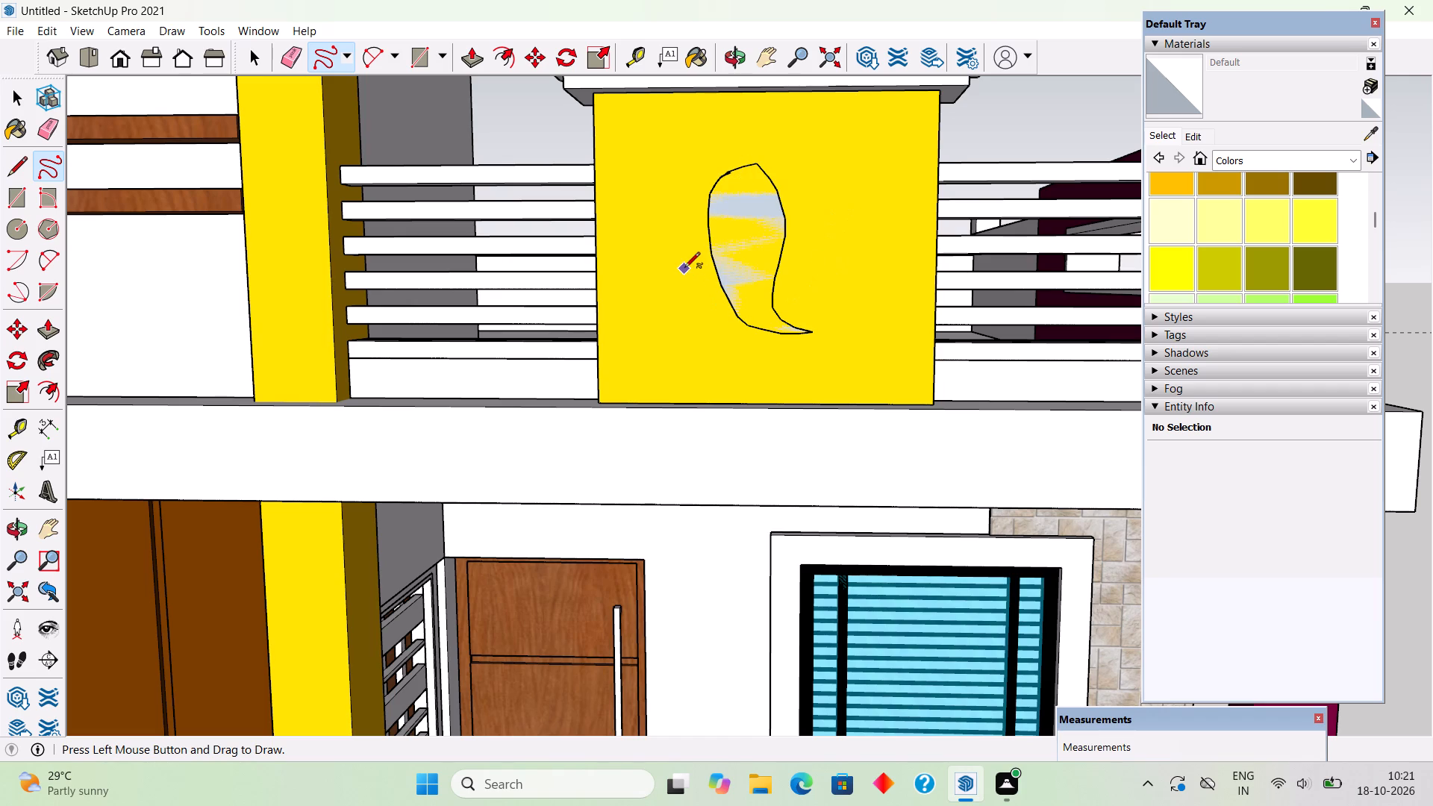
Draw a freehand crescent sweeping around the trunk's left and lower sides, and close the gap in its outline.
left_click_drag(707, 284, 649, 331)
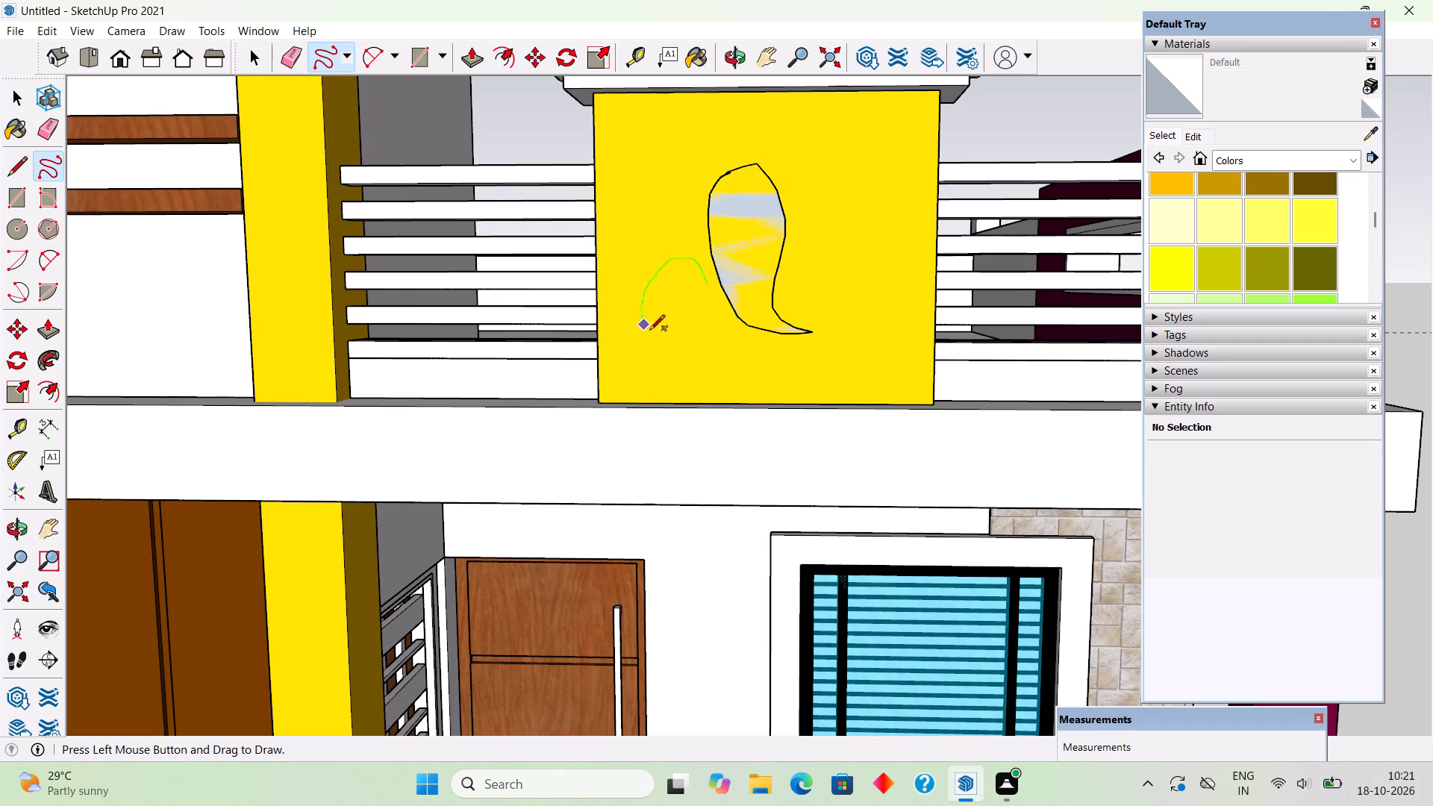
left_click_drag(649, 331, 775, 361)
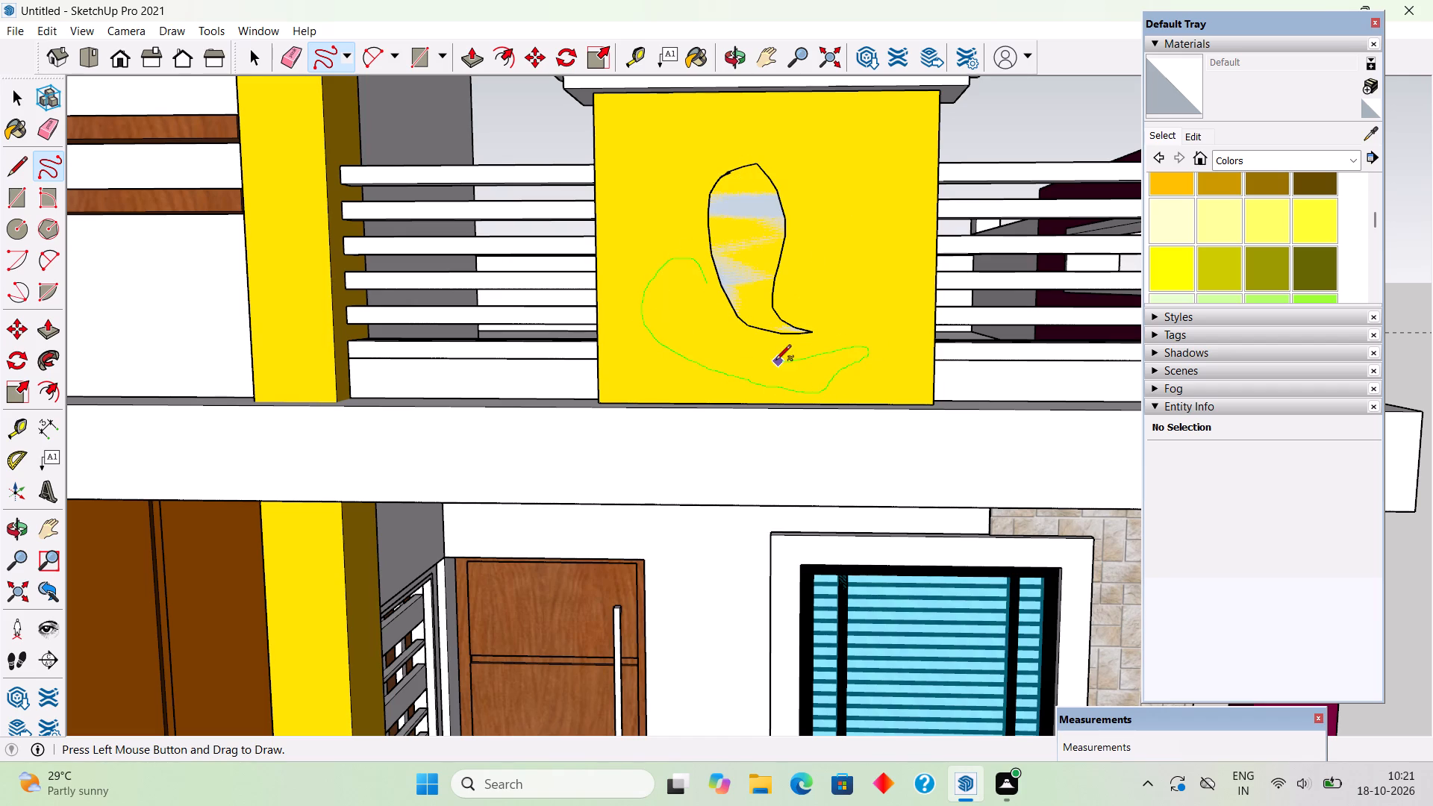
left_click_drag(775, 361, 709, 273)
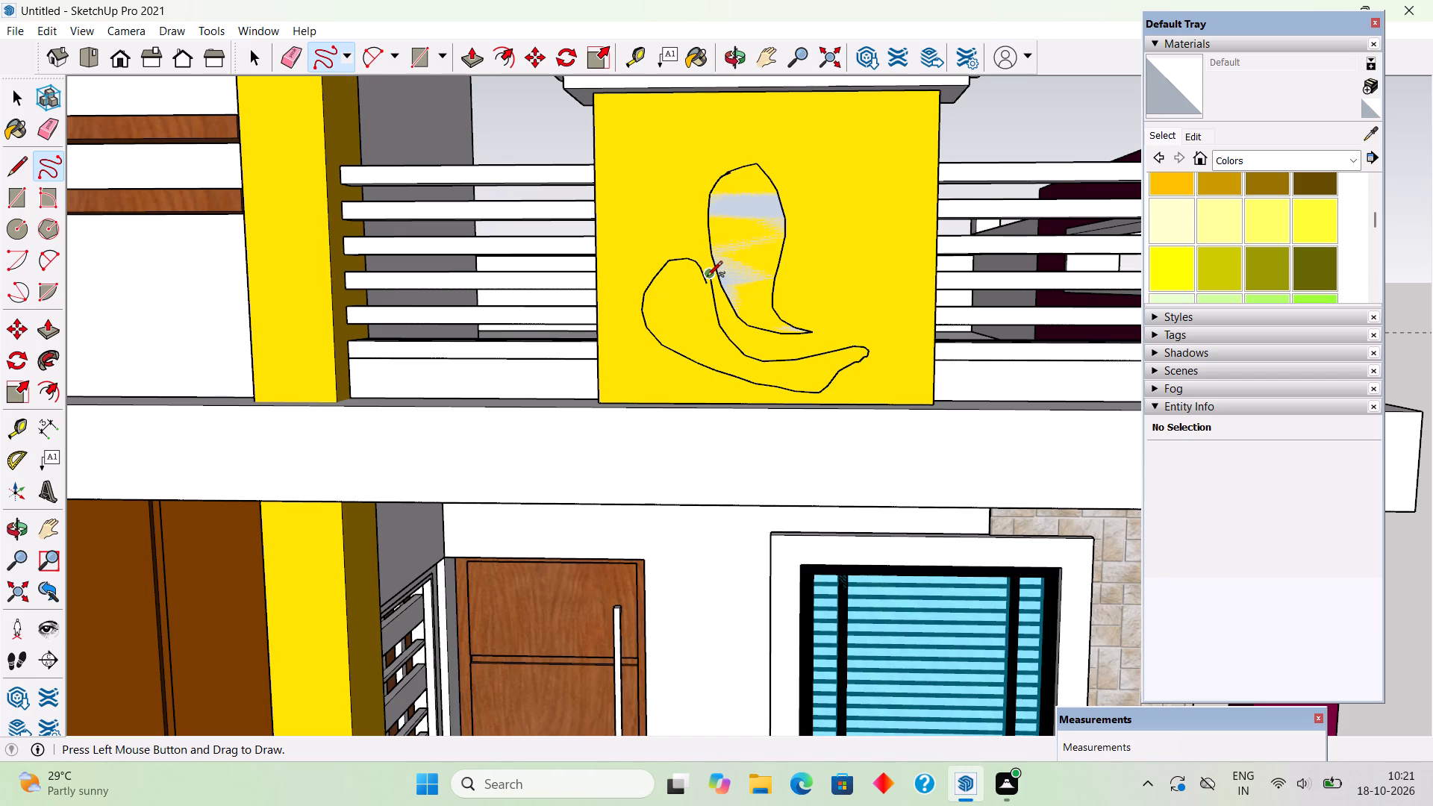
left_click_drag(707, 278, 706, 285)
scroll(704, 284, "up", 11)
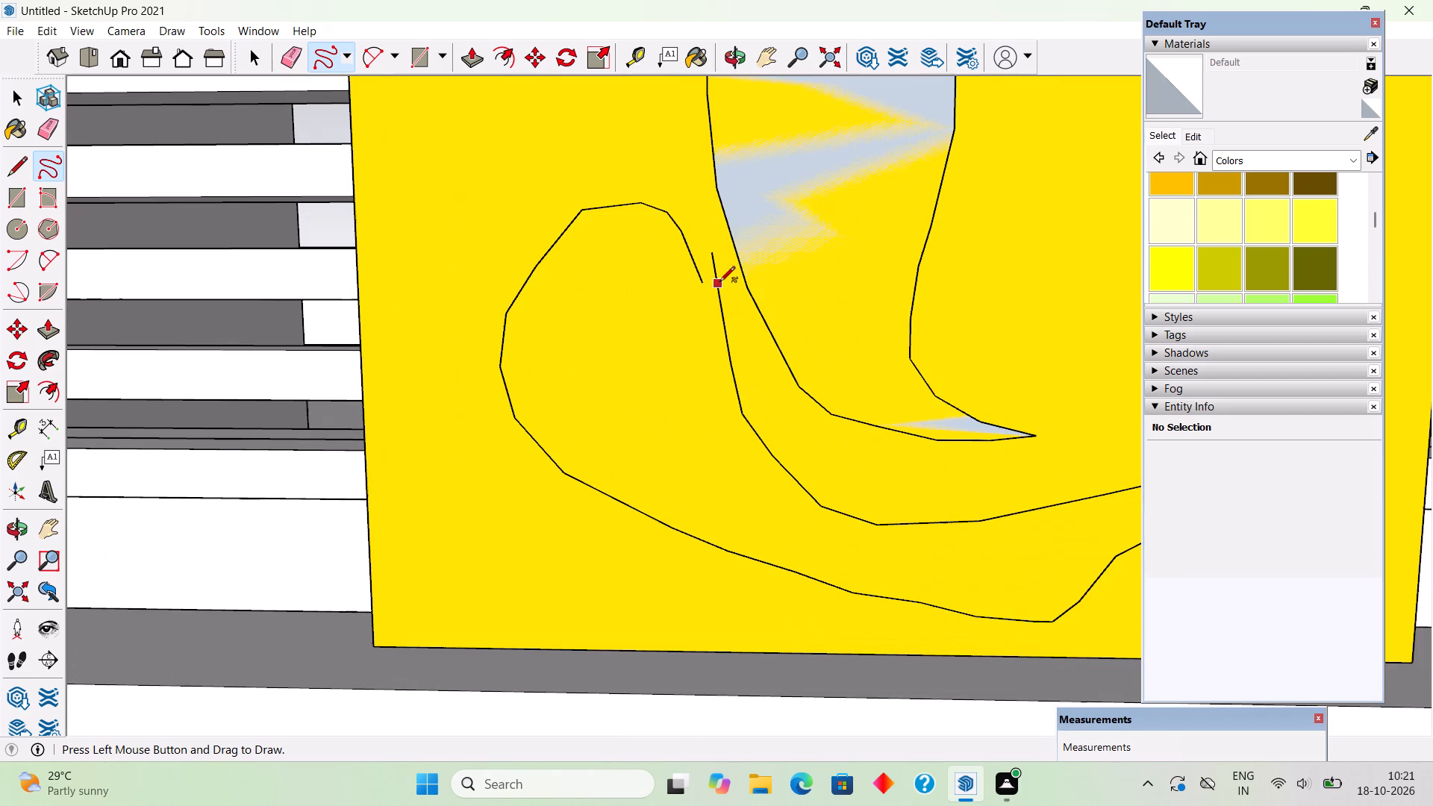
left_click_drag(706, 281, 715, 256)
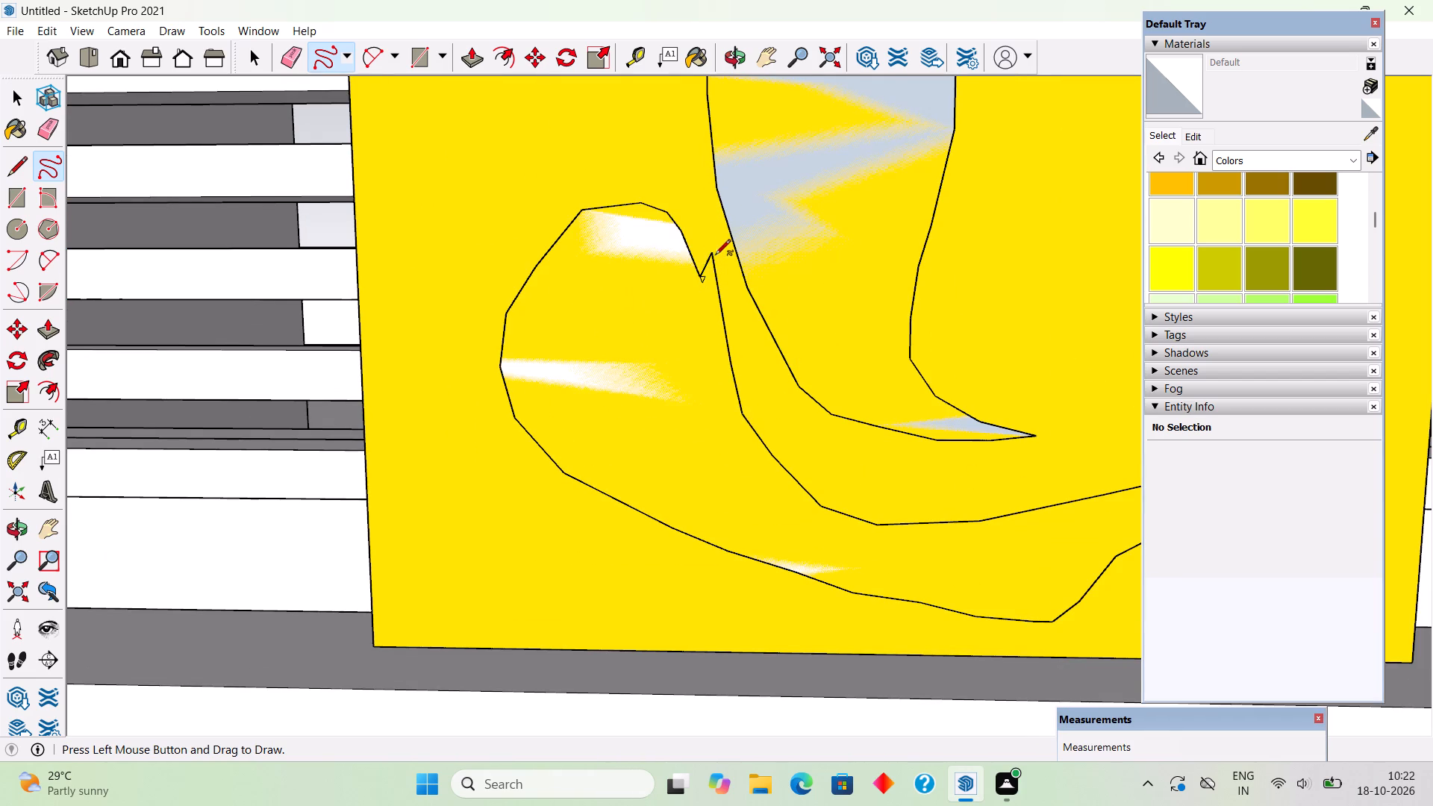
scroll(667, 310, "down", 7)
scroll(858, 293, "down", 3)
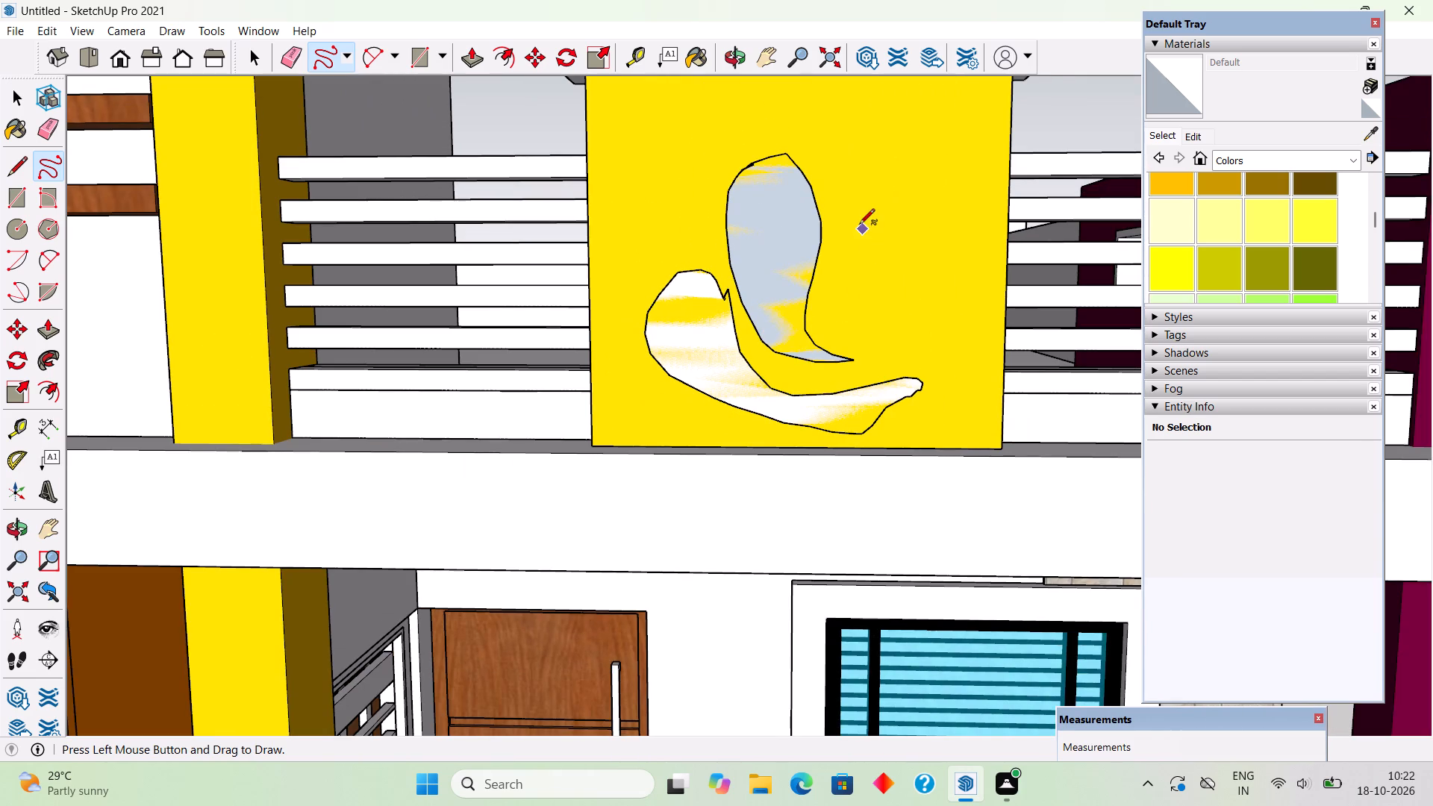
Draw a closed freehand curl on the panel between the trunk's right side and the tip of the lower crescent.
left_click_drag(846, 276, 922, 345)
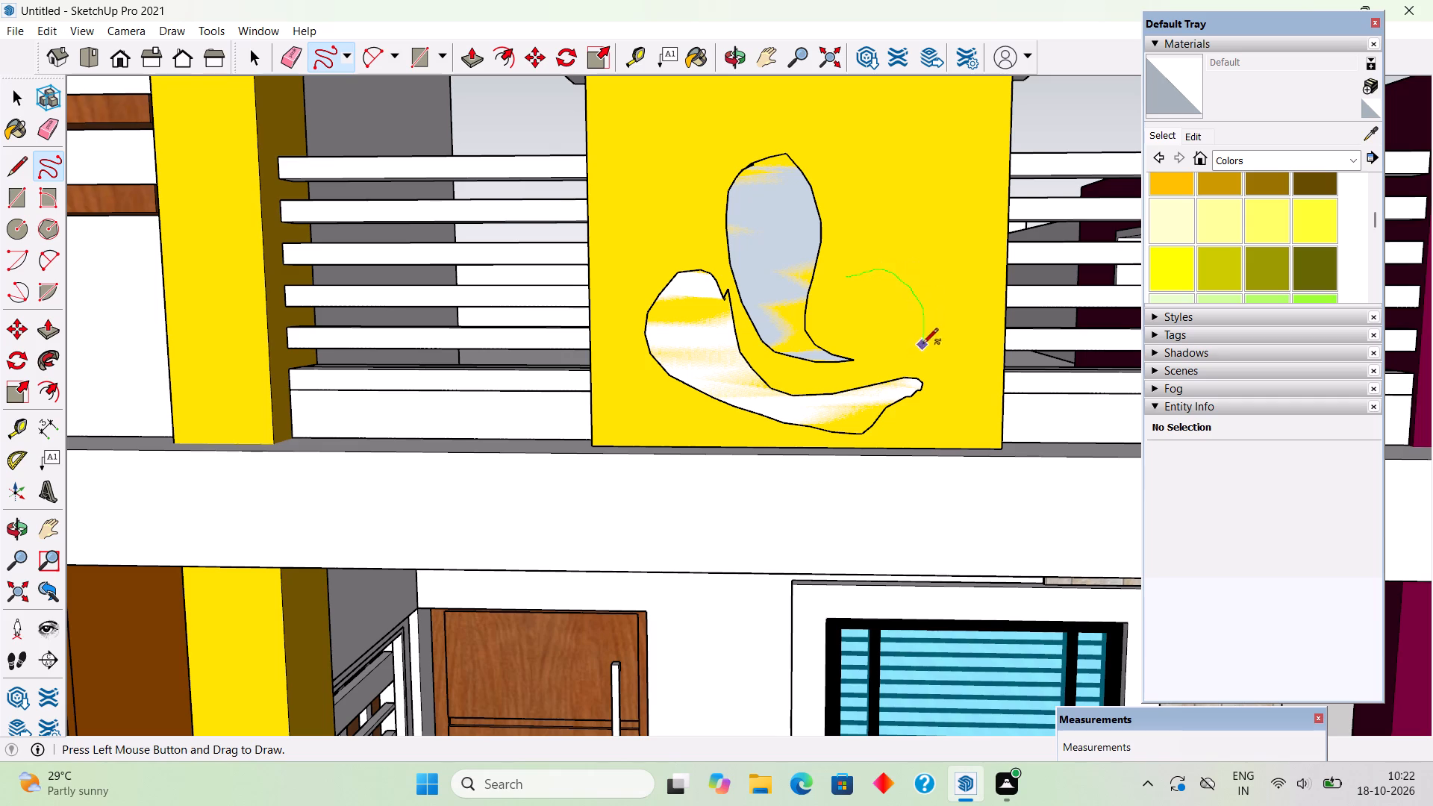
left_click_drag(922, 345, 832, 314)
left_click_drag(832, 314, 853, 276)
scroll(834, 293, "down", 4)
scroll(830, 218, "up", 1)
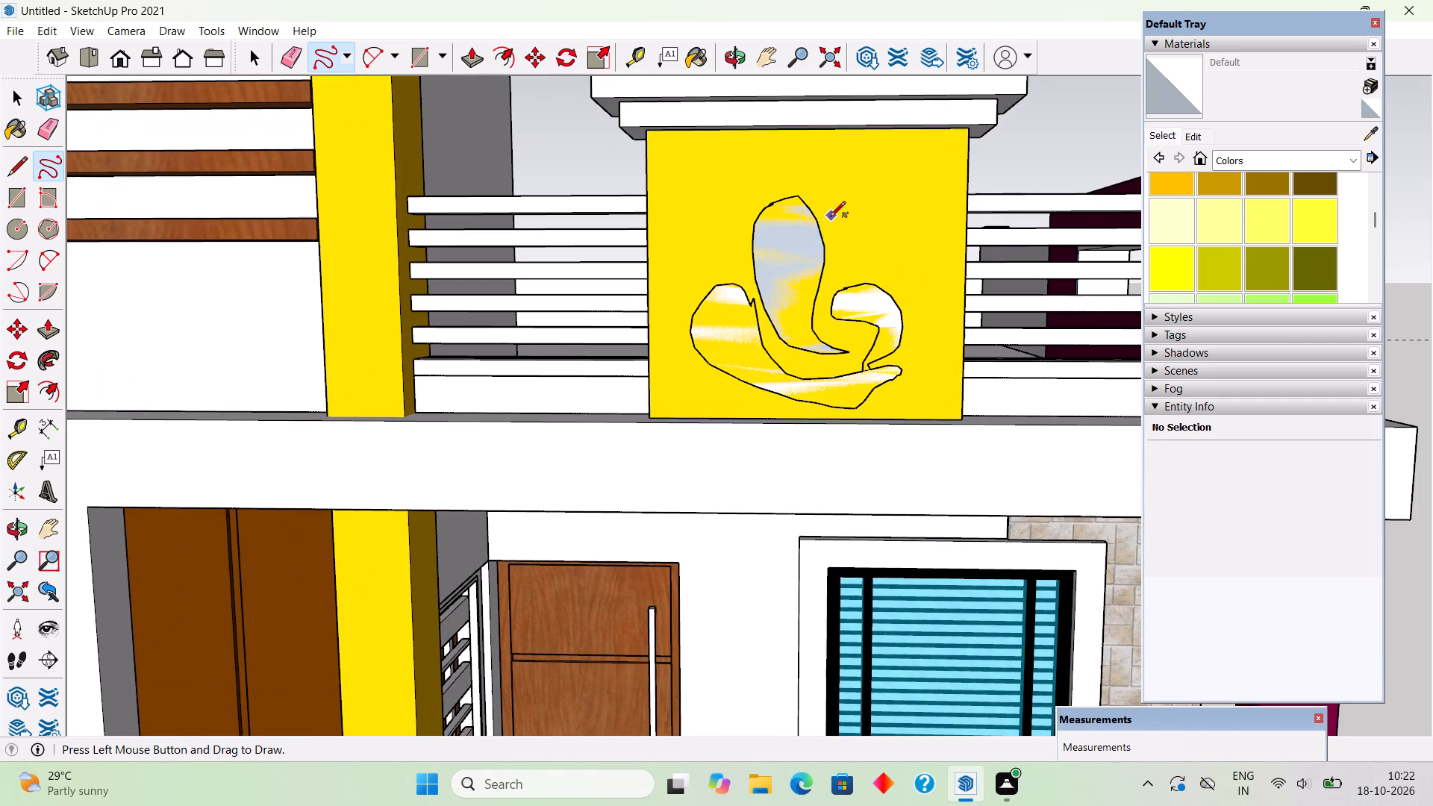
left_click(828, 240)
key("space")
Complete the Ganesha motif with freehand ear outlines on both sides of the trunk and a crown outline above it.
scroll(849, 223, "up", 1)
left_click(53, 162)
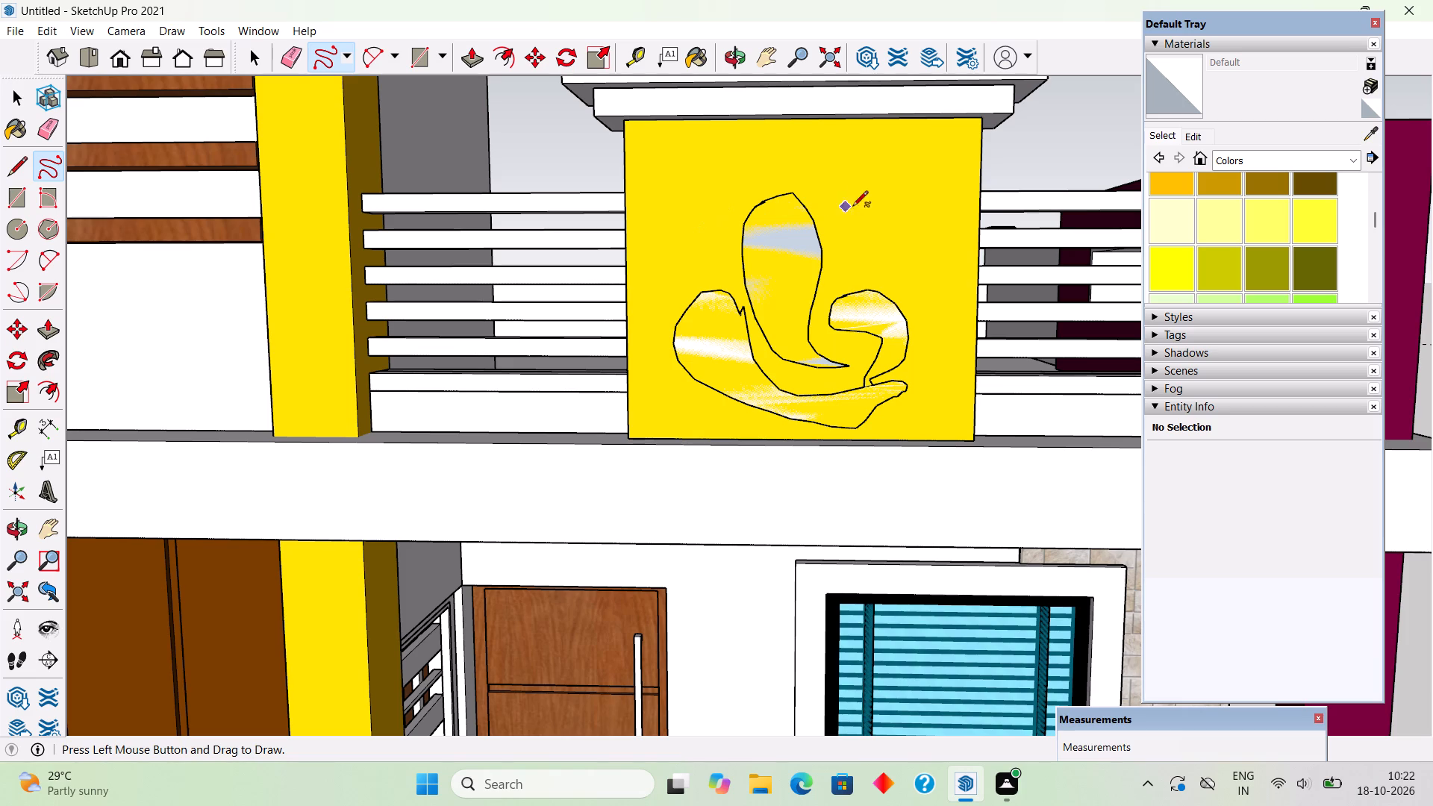
left_click(832, 229)
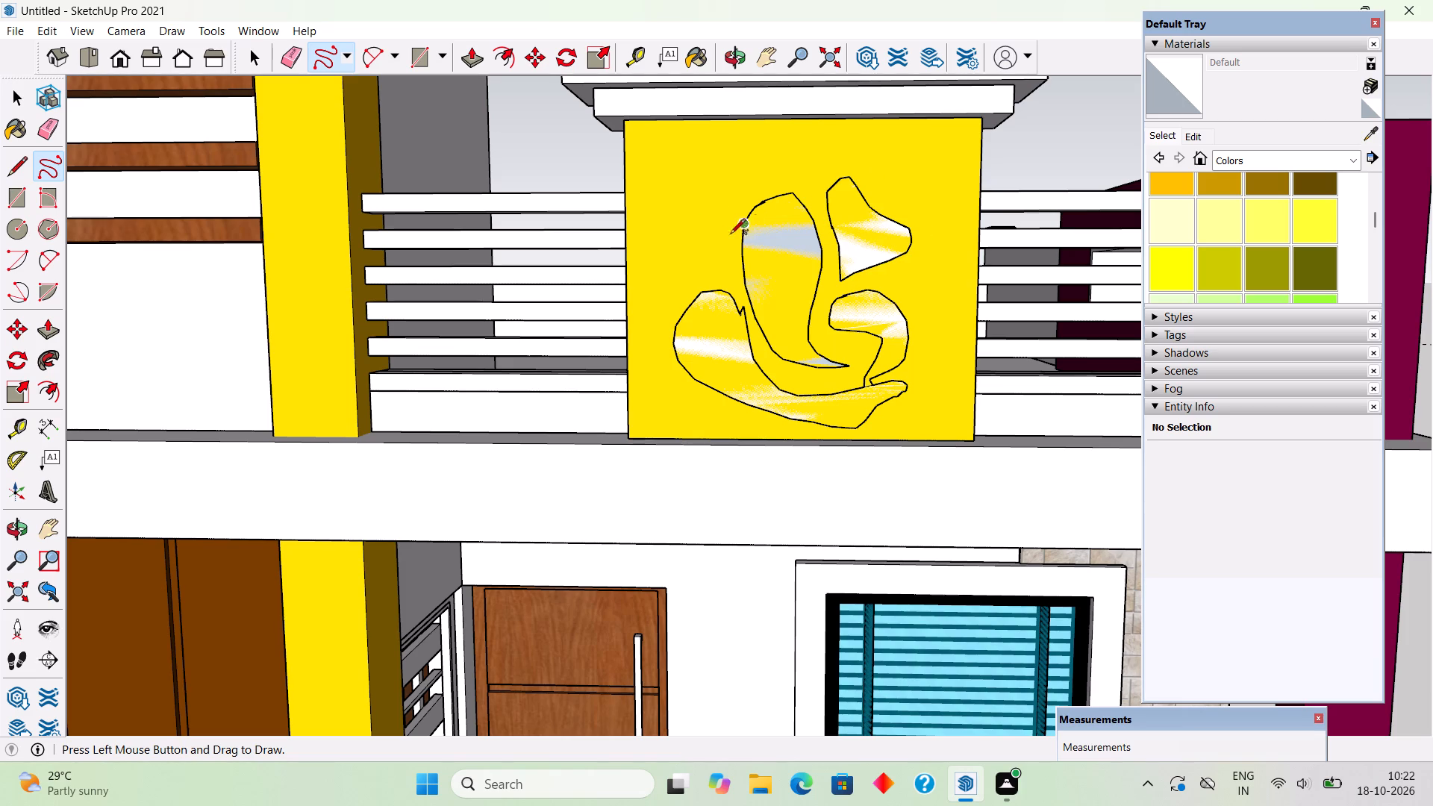
left_click_drag(725, 242, 731, 240)
left_click_drag(731, 240, 728, 228)
left_click(740, 187)
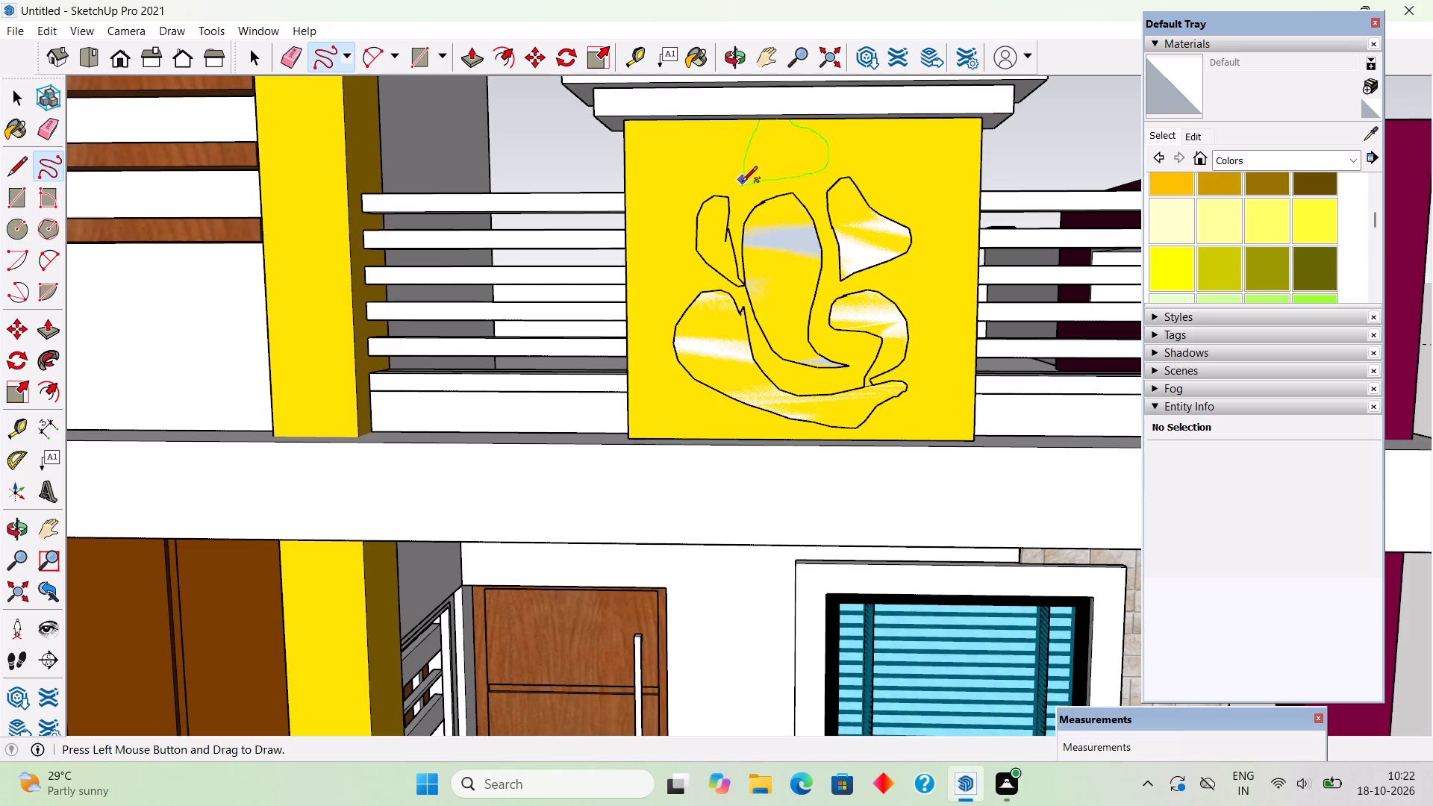
key("space")
Extrude the motif's right ear and central trunk faces 1" out from the yellow panel.
left_click(849, 227)
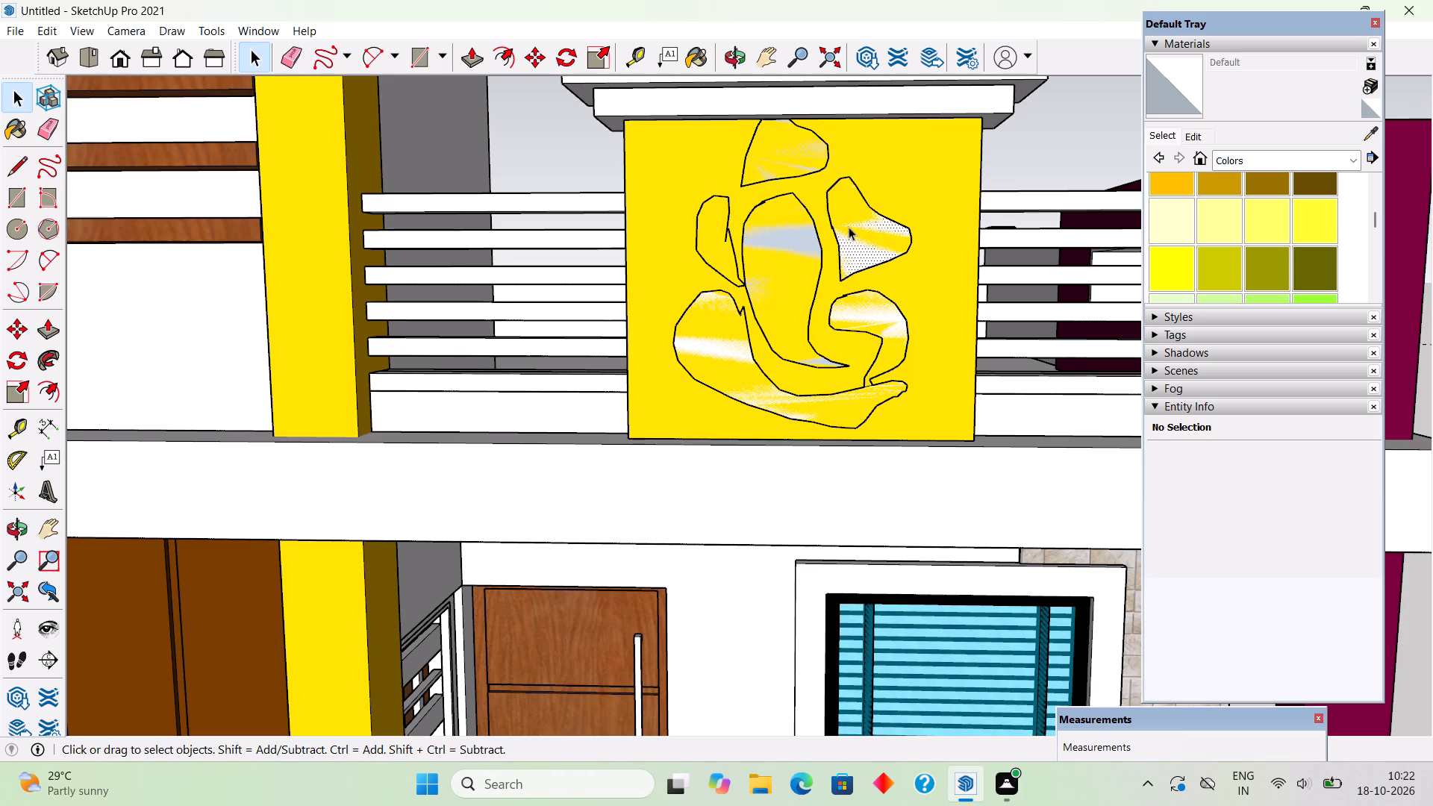
key("p")
left_click(849, 227)
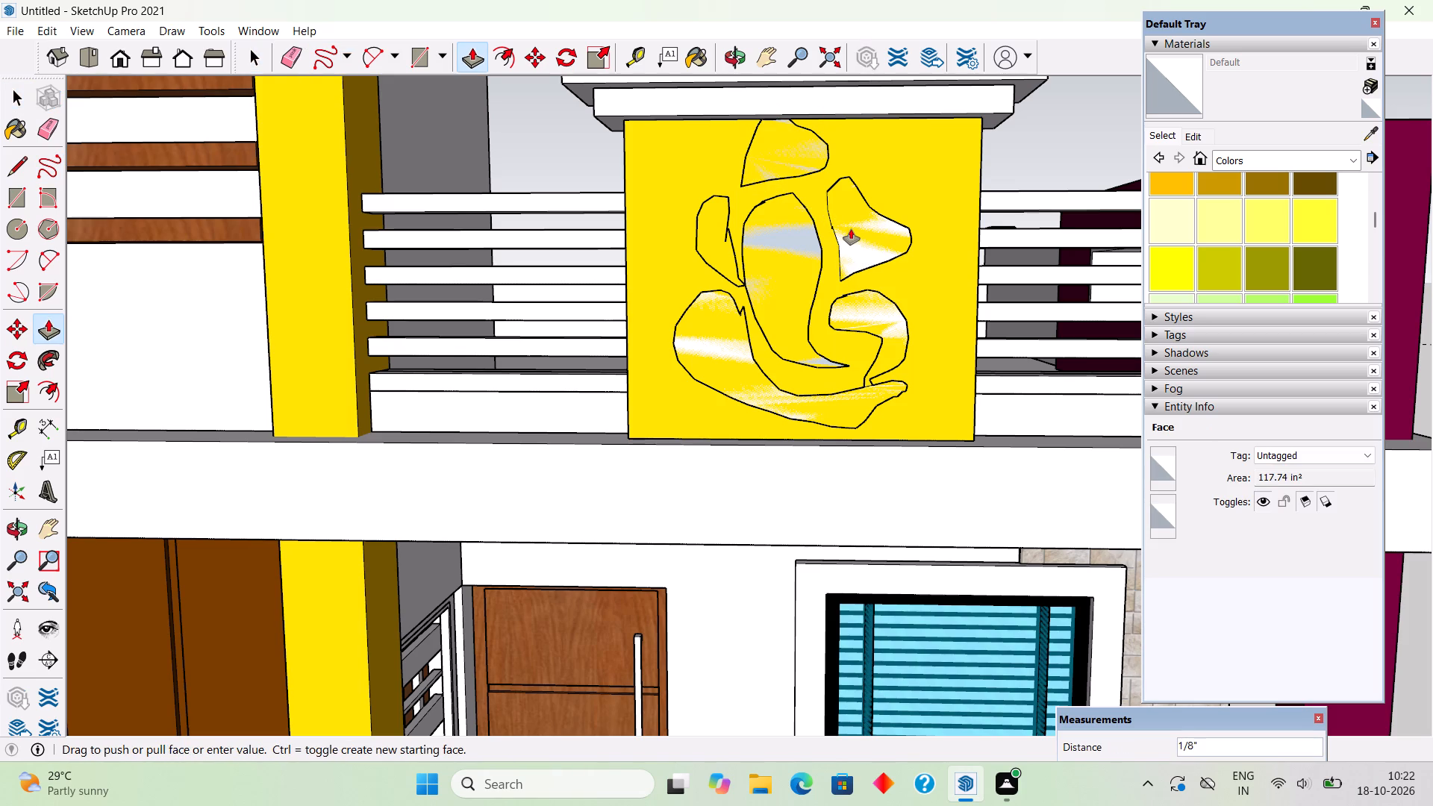
type("1\"")
key("Return")
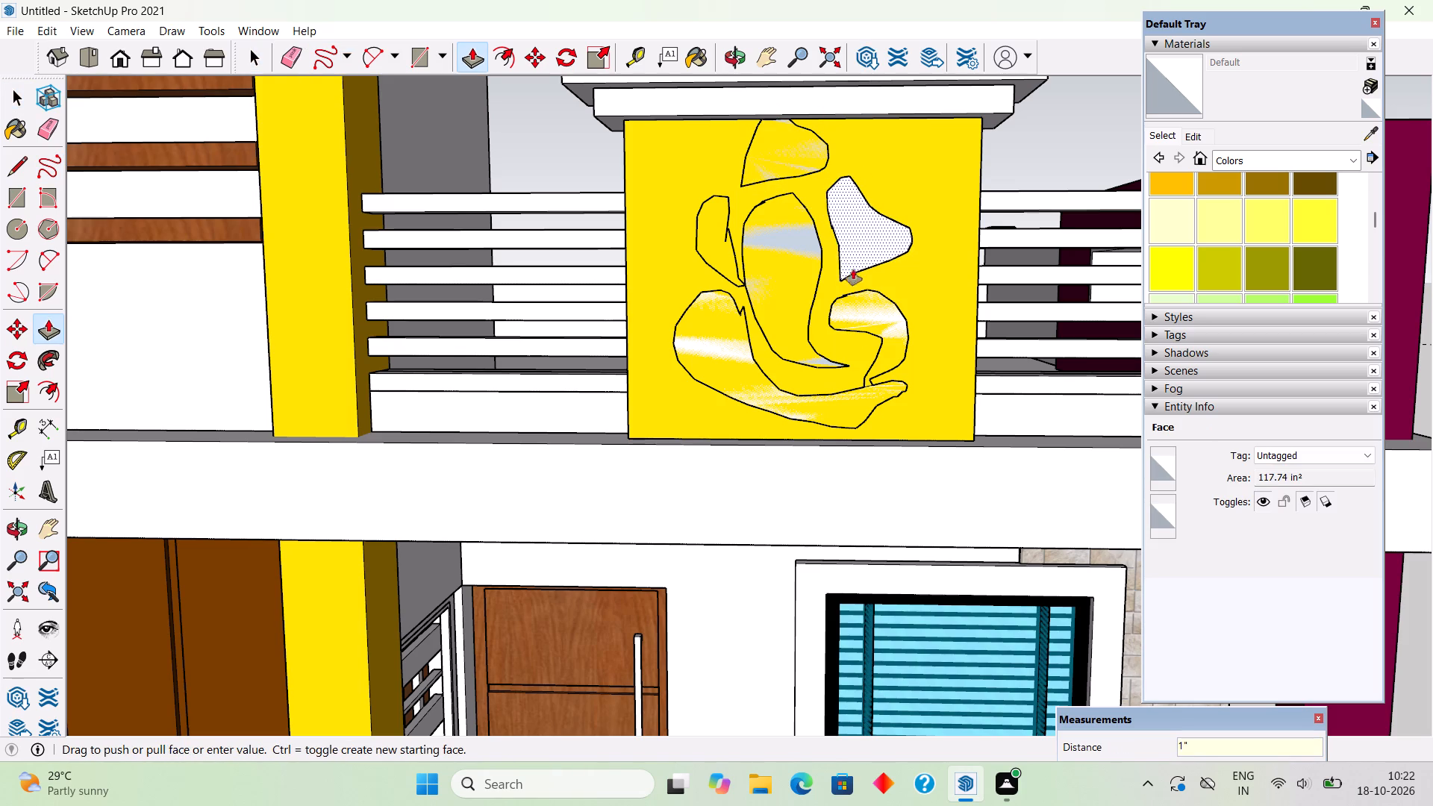
double_click(866, 313)
double_click(791, 316)
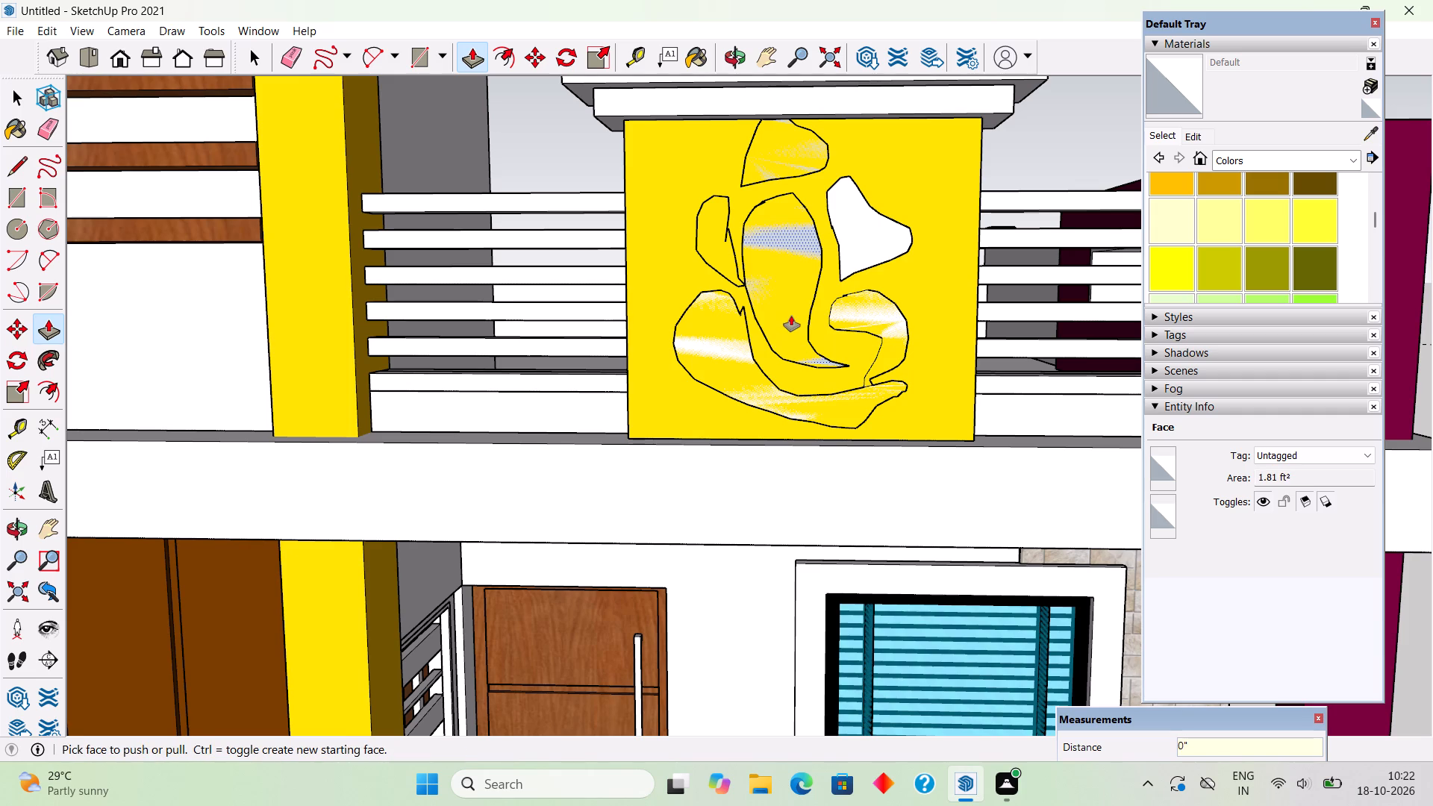
Extrude the lower crescent face 1", undoing the first pull and matching its depth to the raised trunk.
double_click(820, 405)
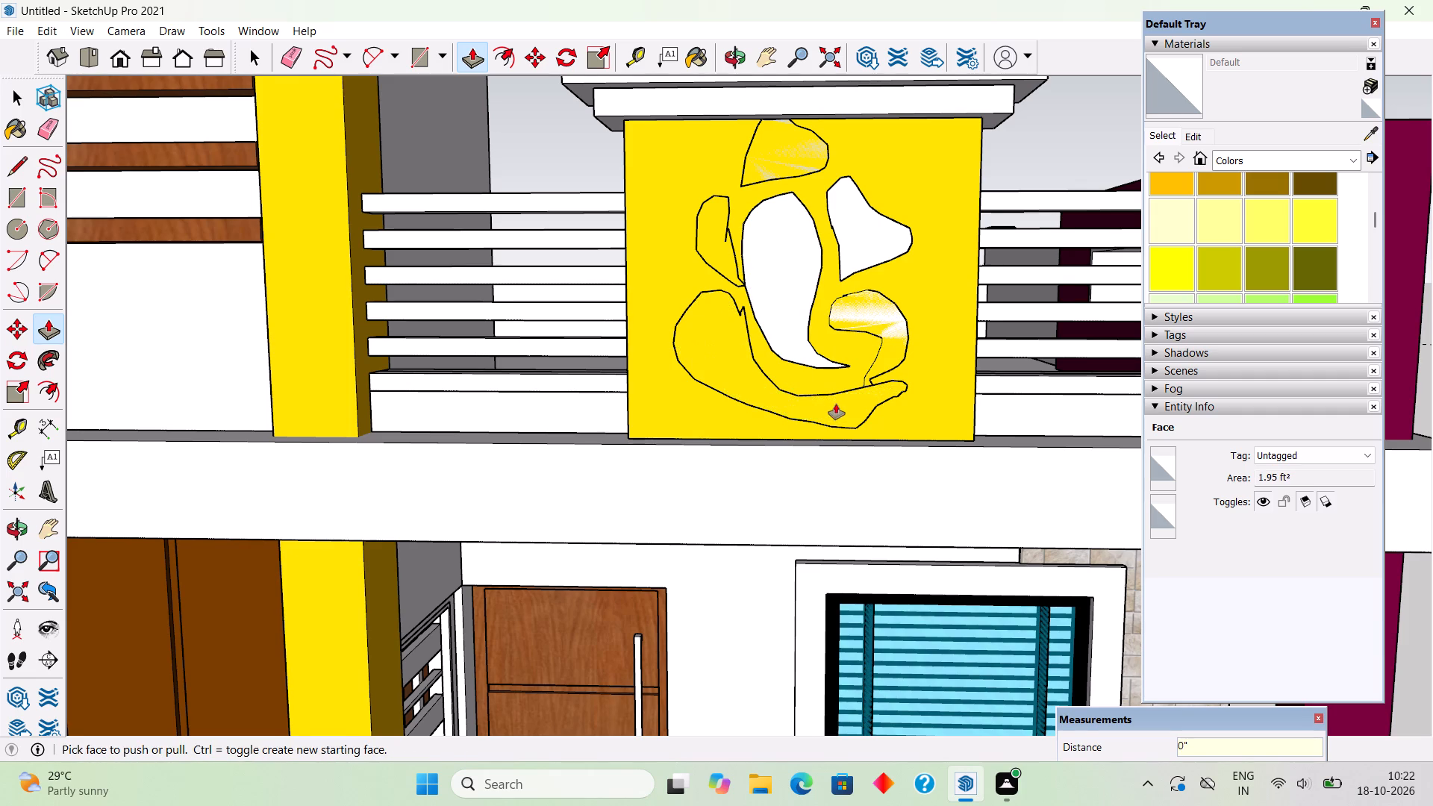
middle_click_drag(839, 404, 1166, 463)
key("ctrl+z")
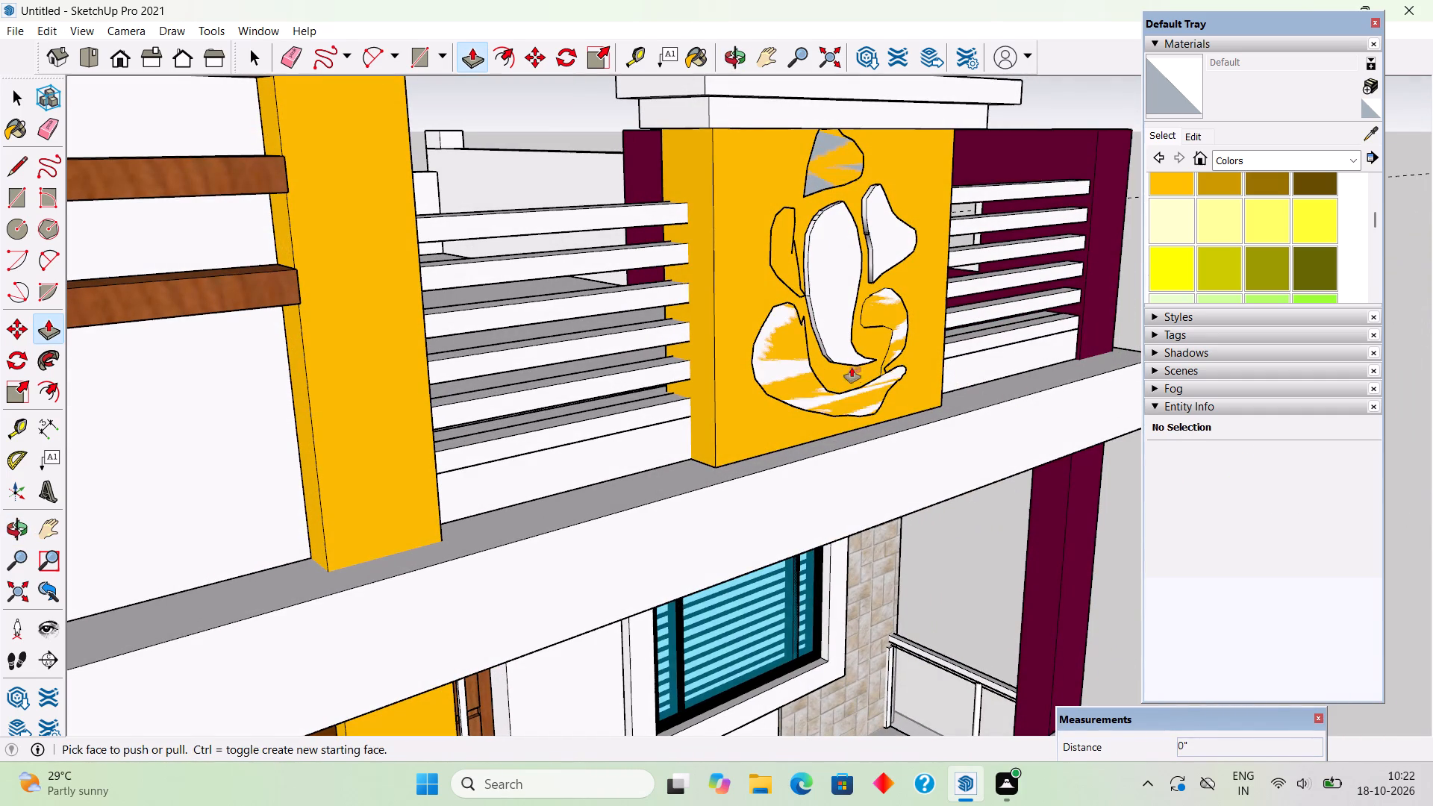
left_click(781, 369)
left_click(828, 287)
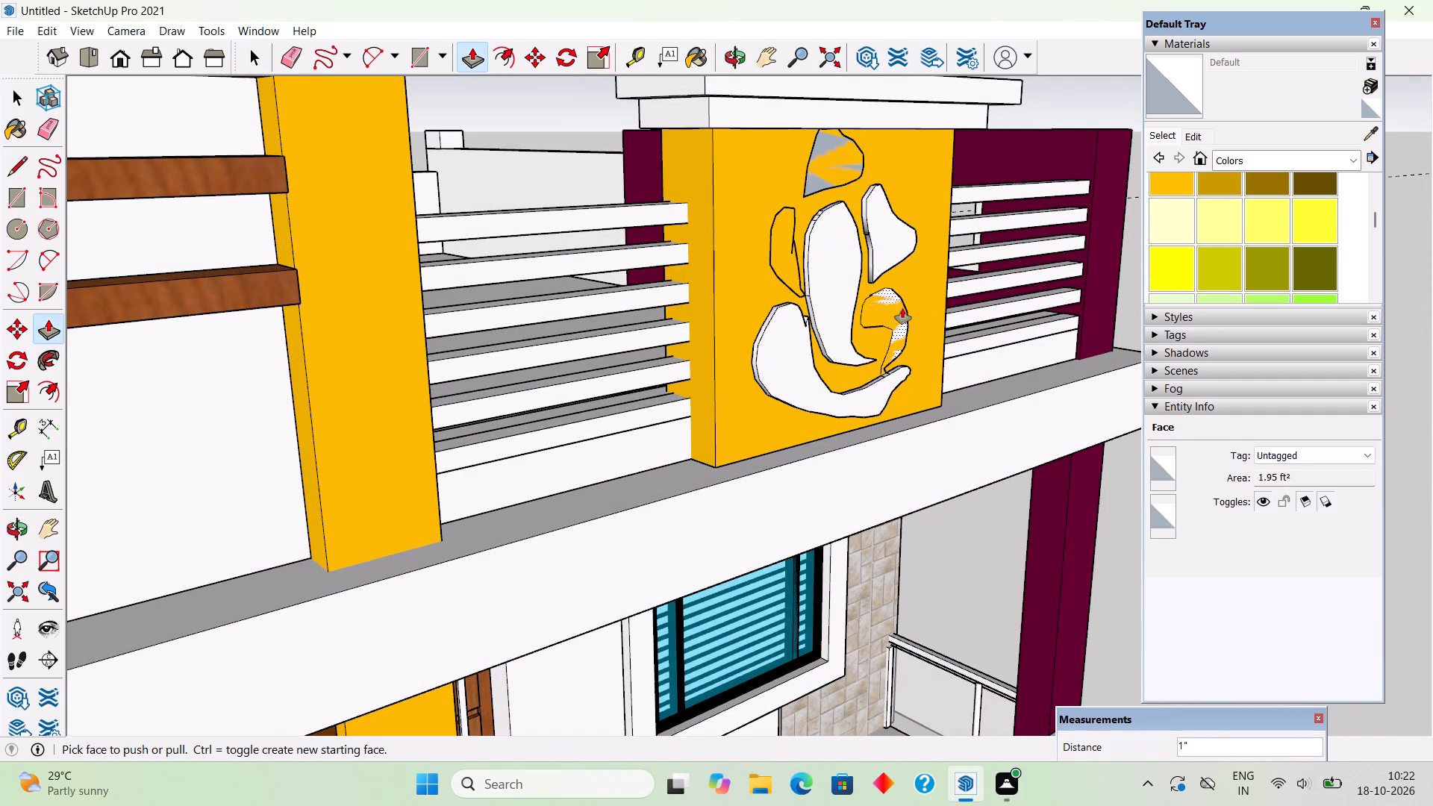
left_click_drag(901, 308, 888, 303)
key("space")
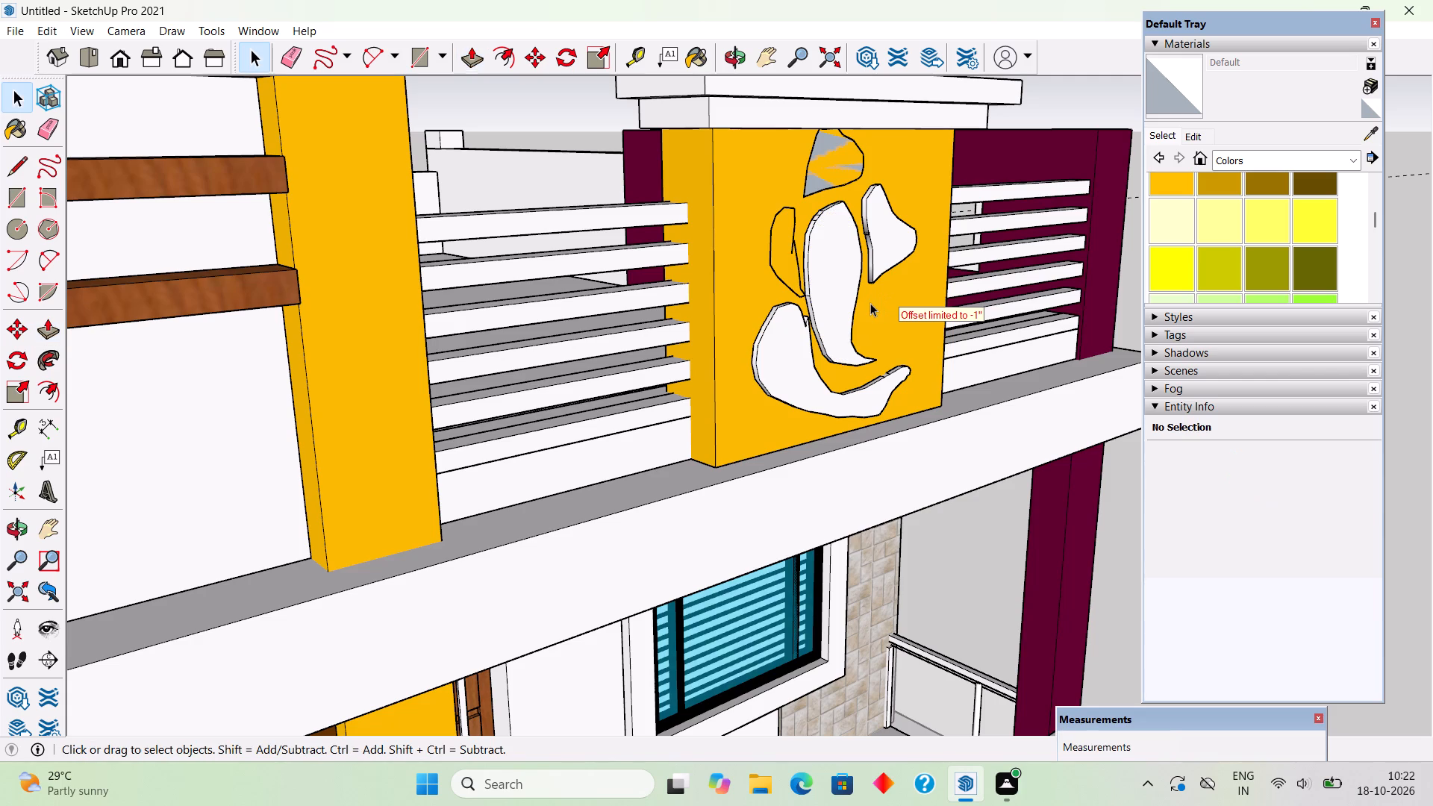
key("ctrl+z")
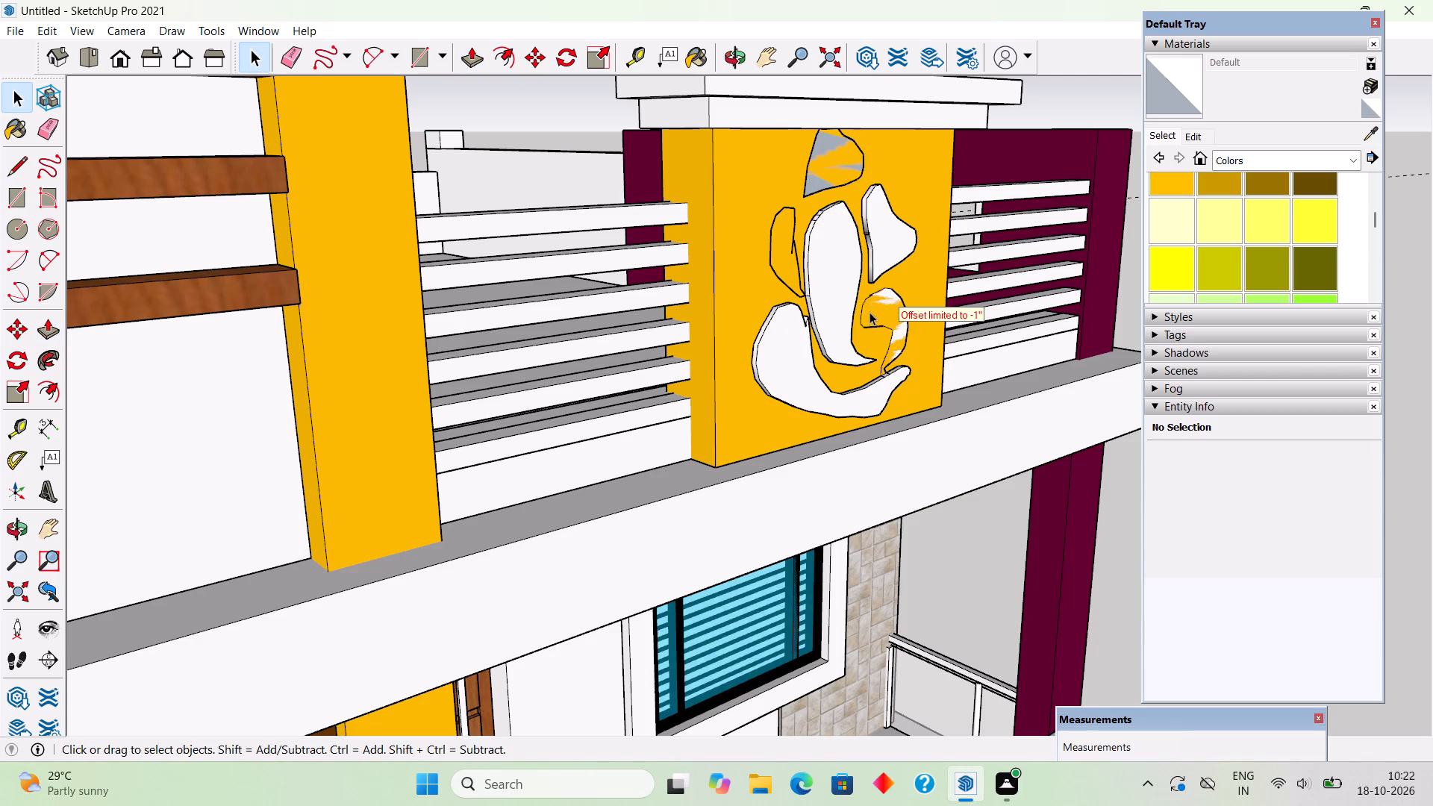
Extrude the curl face between the trunk and the lower crescent 1", matching its depth to the raised trunk.
left_click(870, 312)
scroll(870, 312, "up", 5)
key("p")
left_click(873, 312)
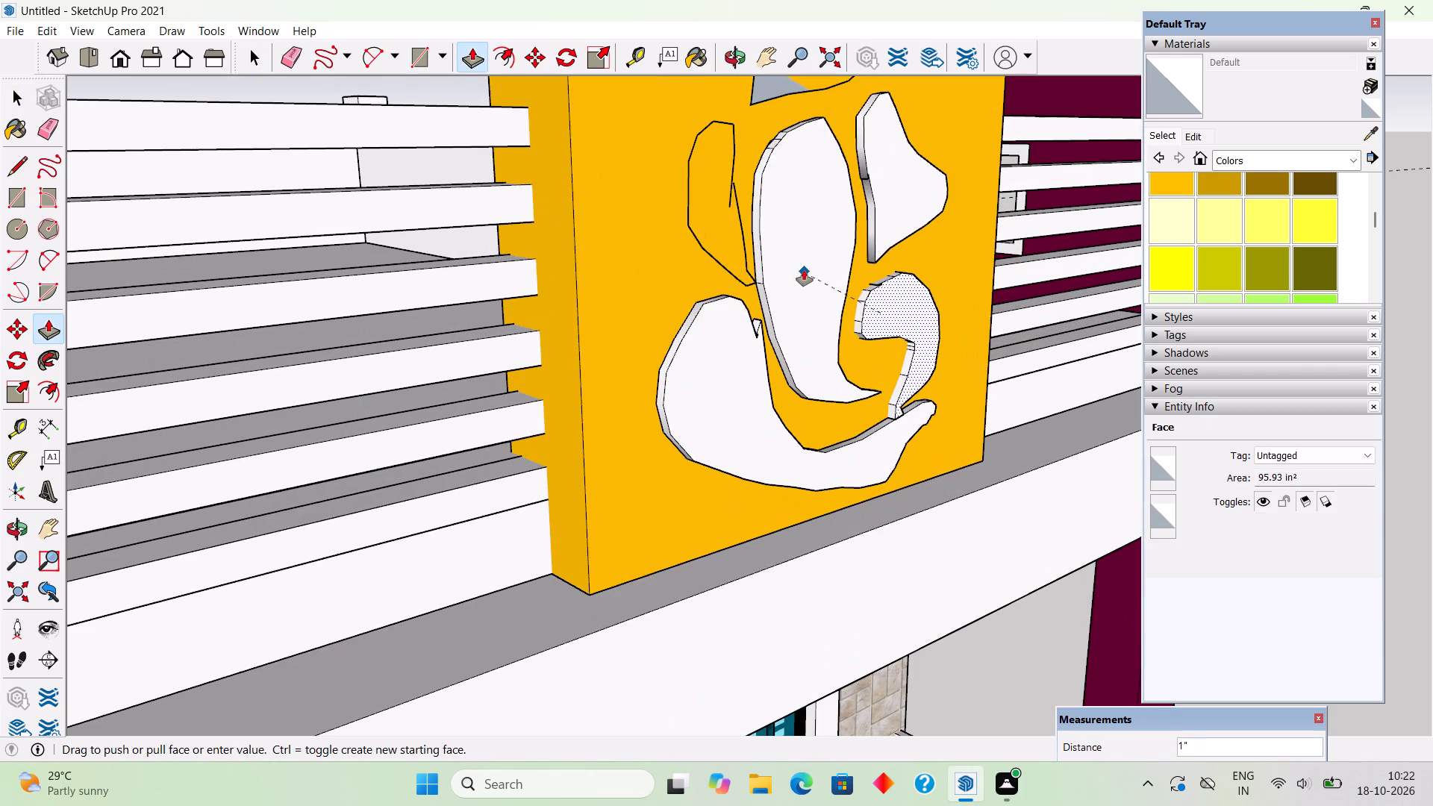
left_click(804, 270)
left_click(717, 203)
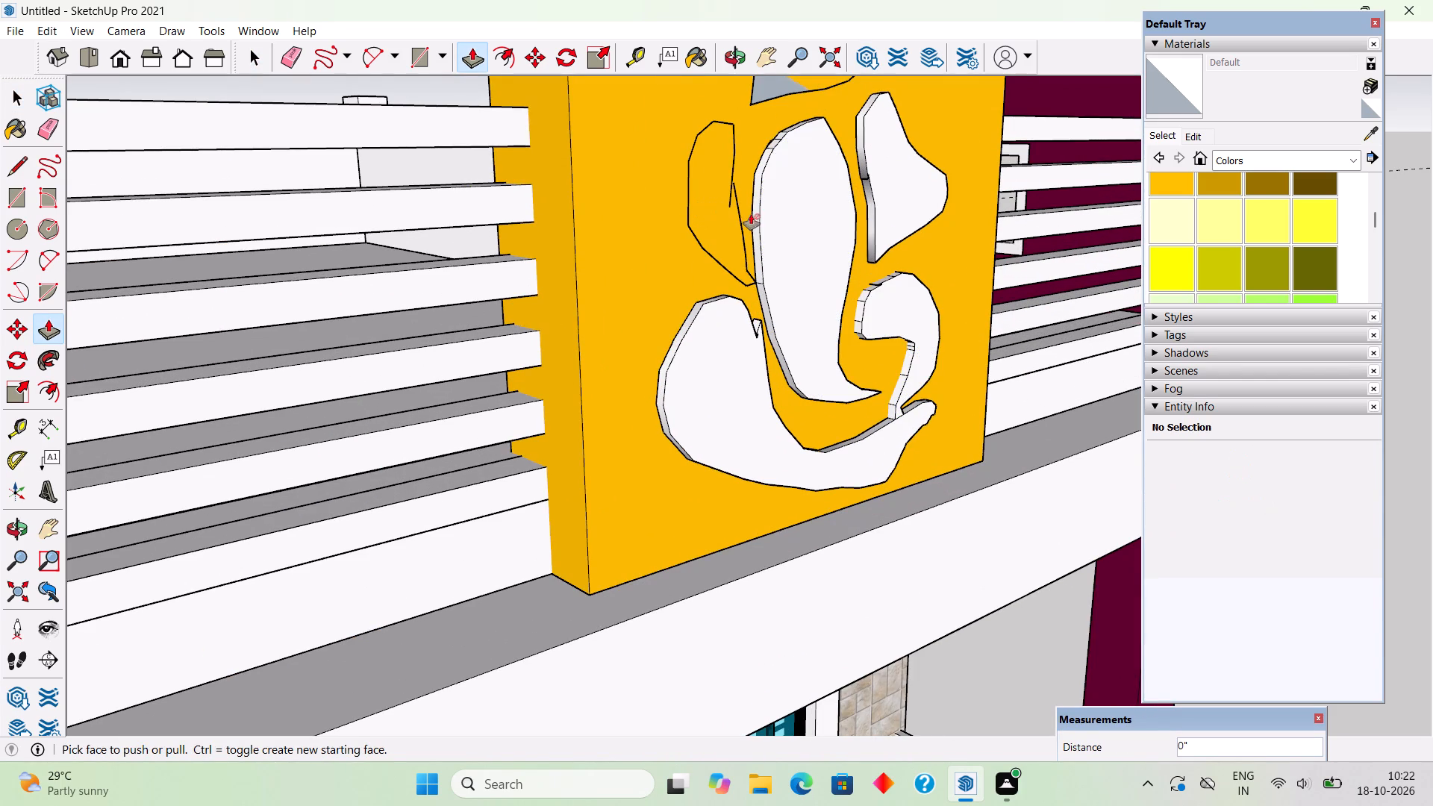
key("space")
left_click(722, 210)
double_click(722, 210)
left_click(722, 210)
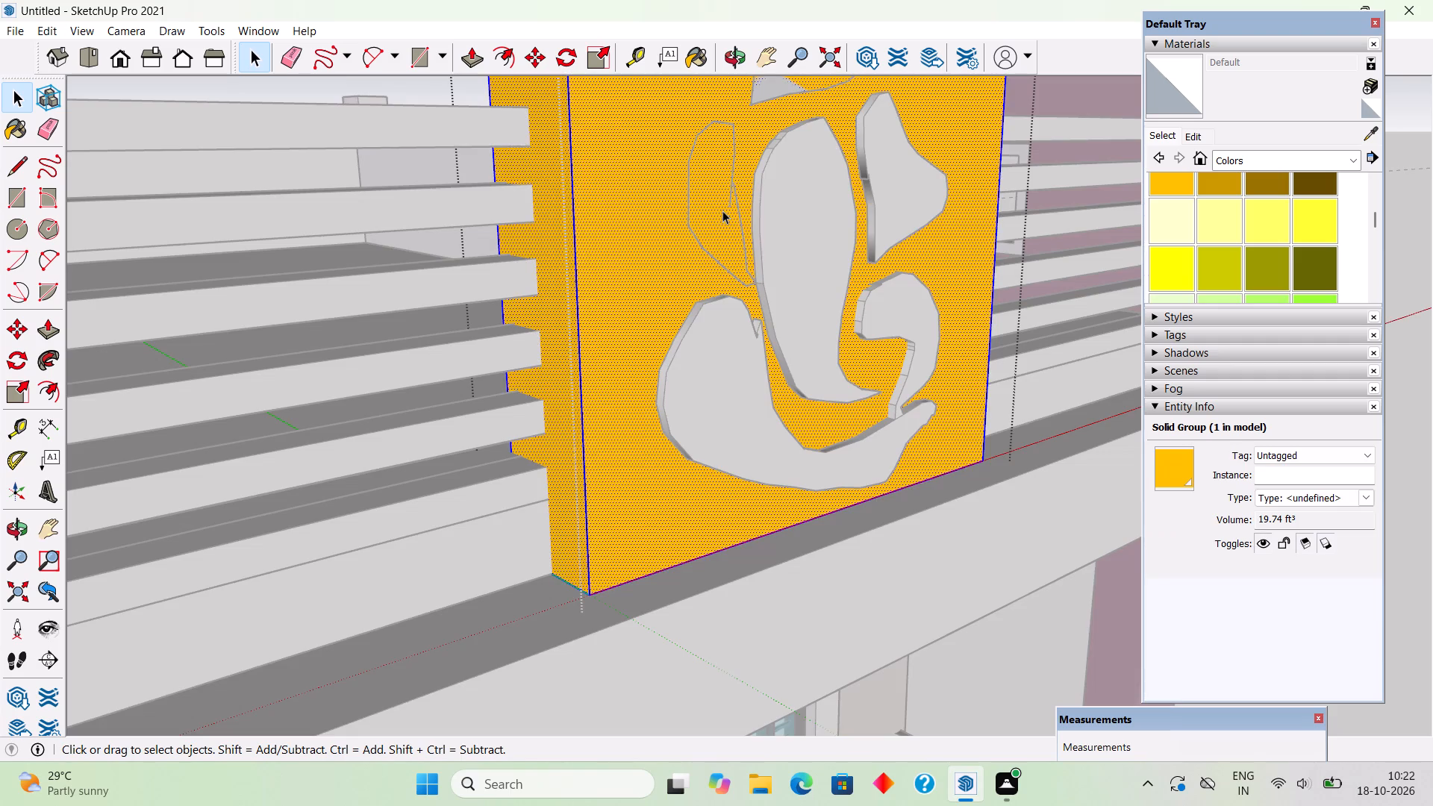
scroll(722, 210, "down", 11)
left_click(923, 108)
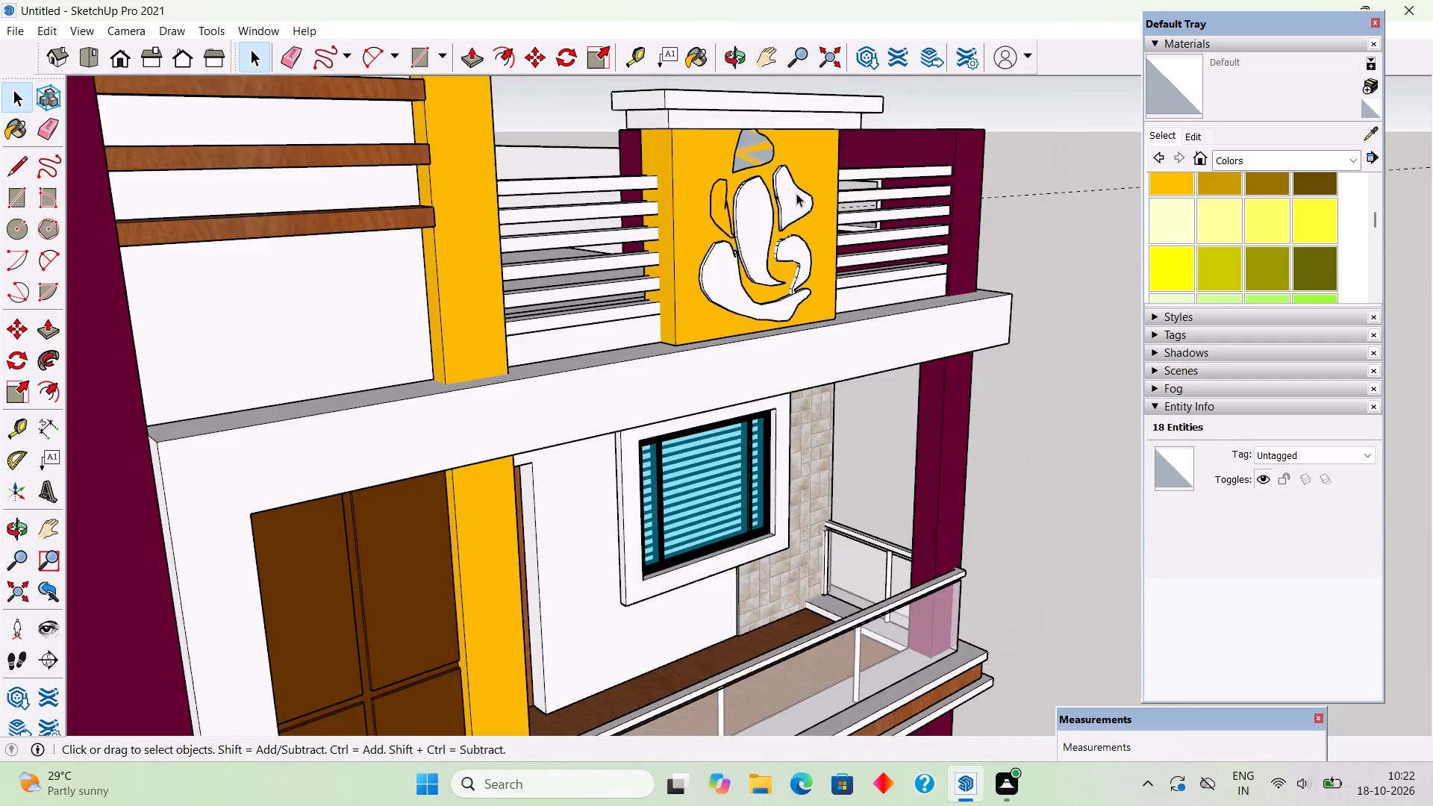
Extrude the crown face above the trunk out from the yellow panel, matching its depth to the raised trunk.
scroll(780, 184, "up", 5)
left_click(753, 137)
key("p")
left_click(753, 137)
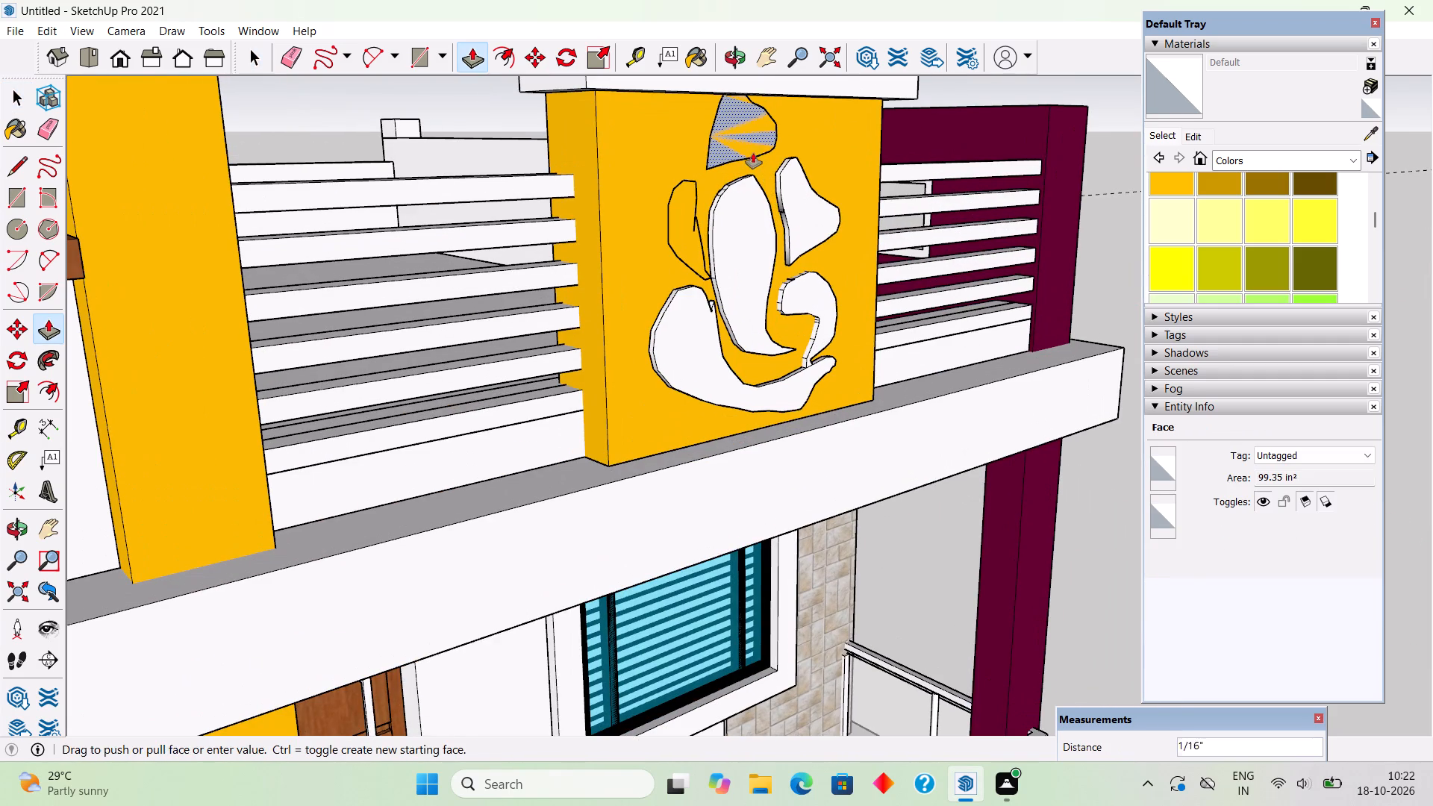
left_click(743, 193)
key("space")
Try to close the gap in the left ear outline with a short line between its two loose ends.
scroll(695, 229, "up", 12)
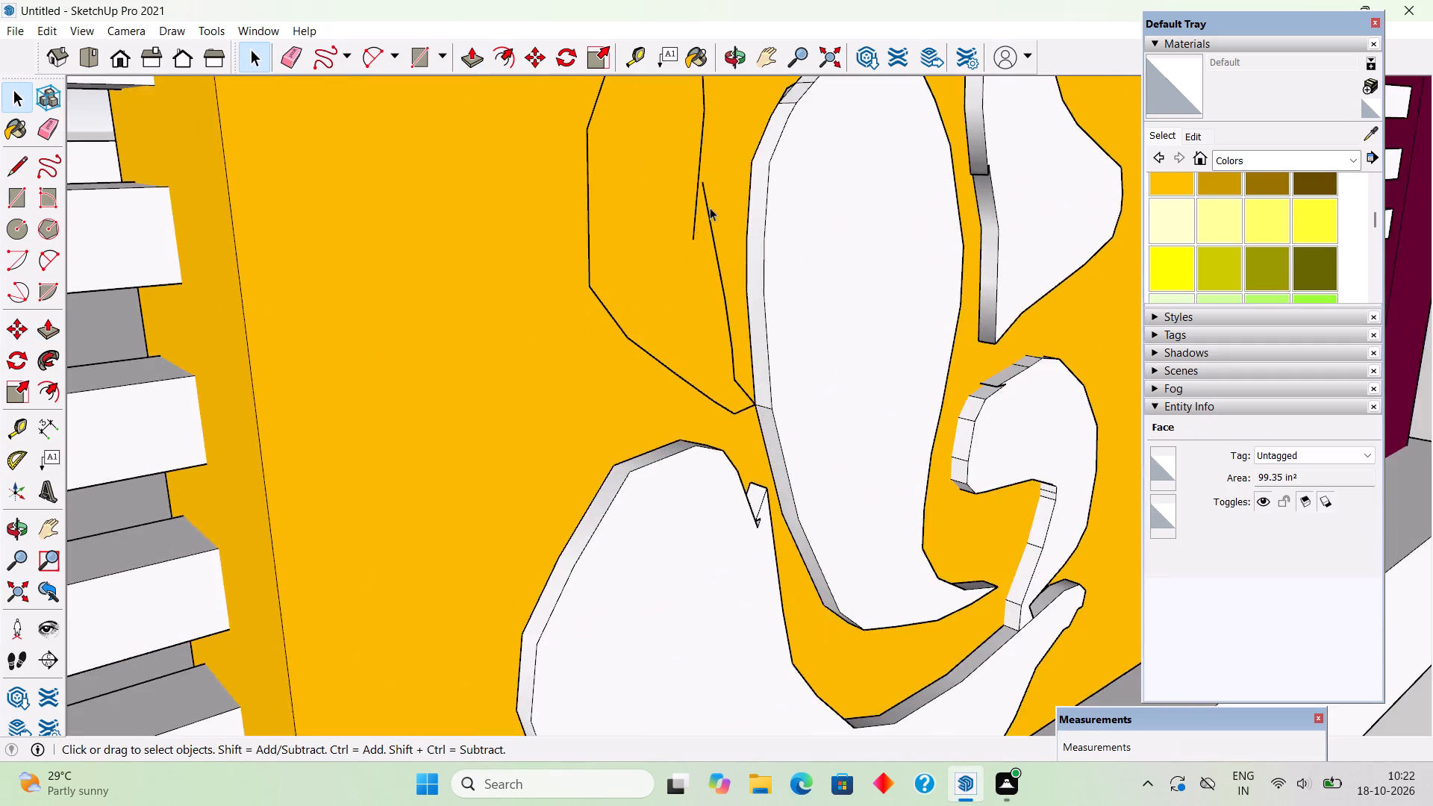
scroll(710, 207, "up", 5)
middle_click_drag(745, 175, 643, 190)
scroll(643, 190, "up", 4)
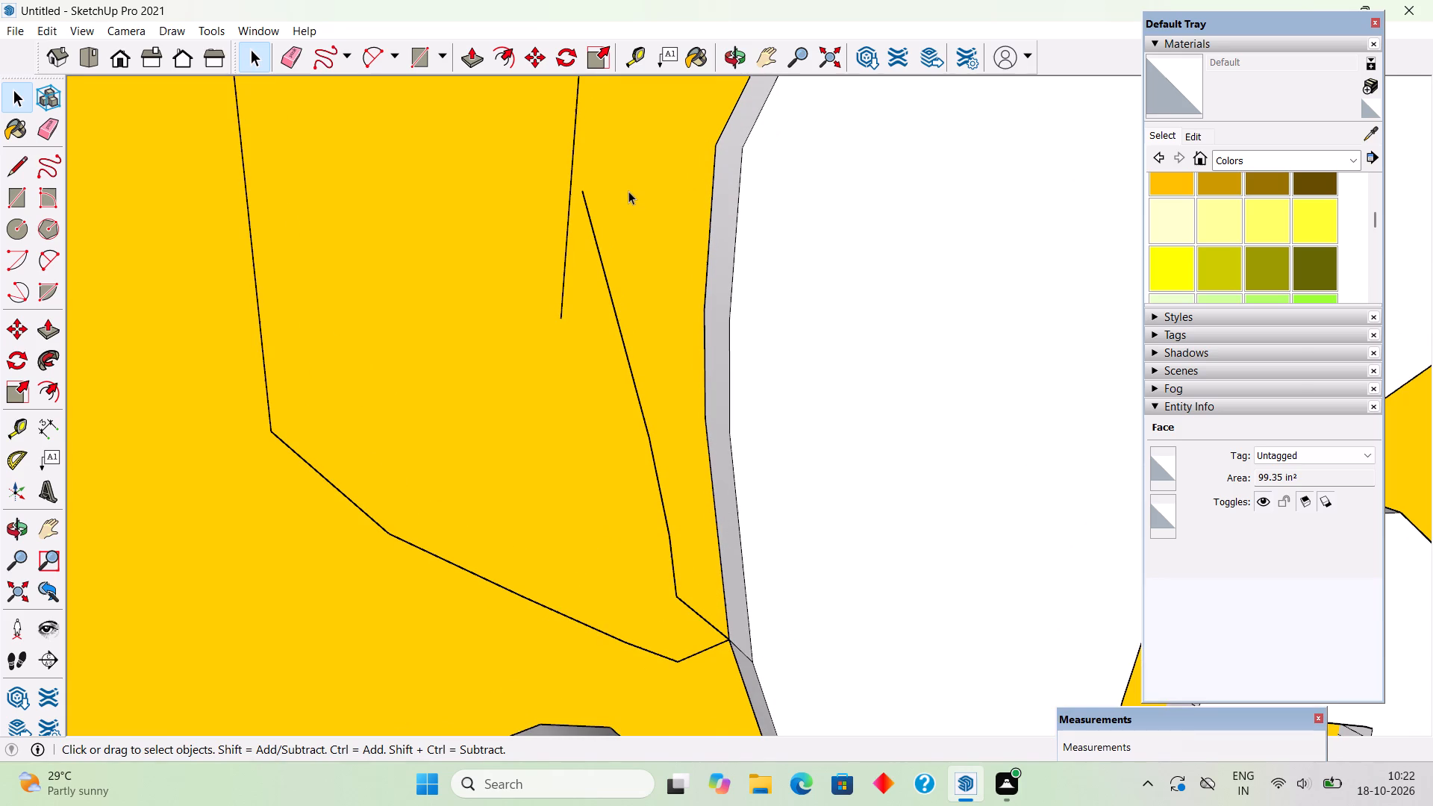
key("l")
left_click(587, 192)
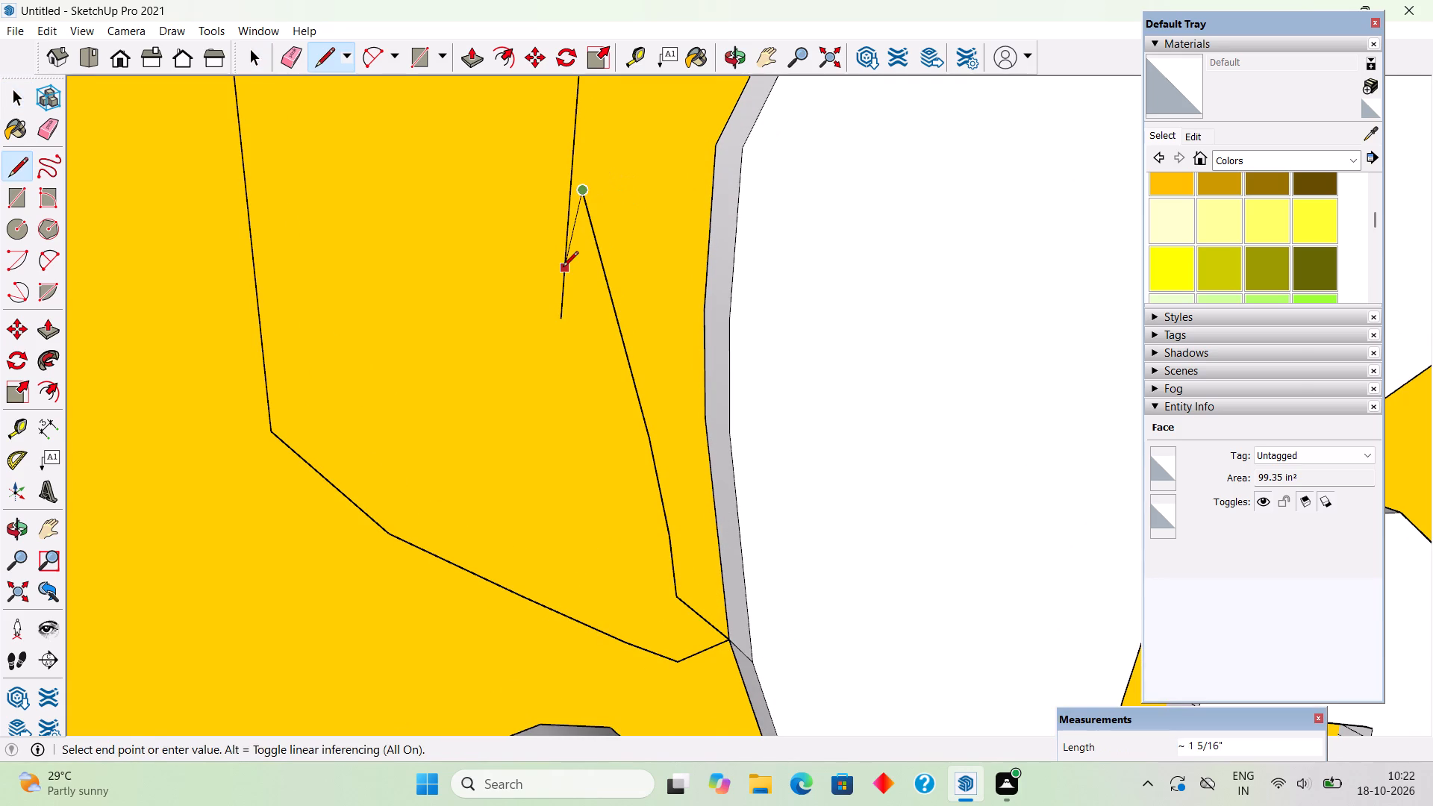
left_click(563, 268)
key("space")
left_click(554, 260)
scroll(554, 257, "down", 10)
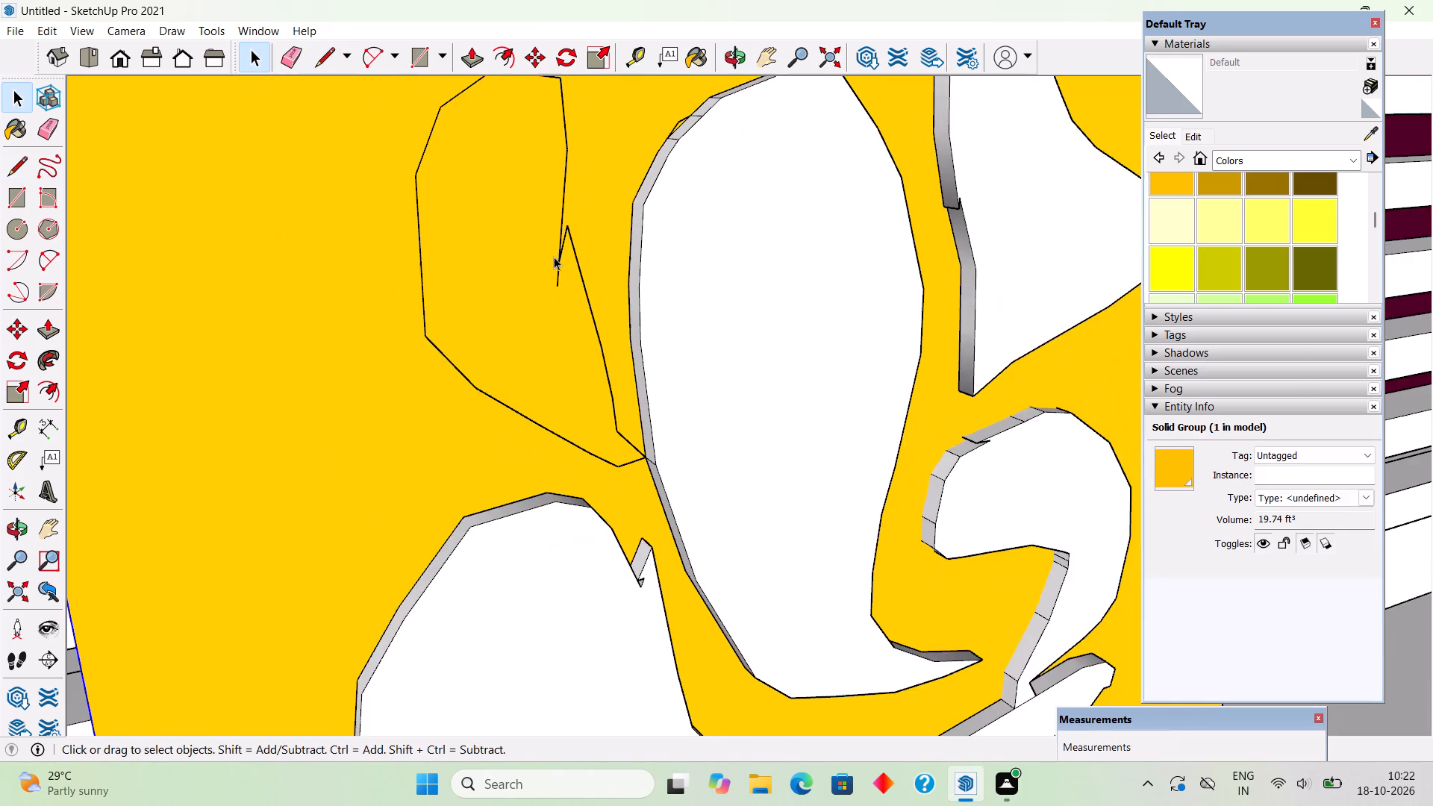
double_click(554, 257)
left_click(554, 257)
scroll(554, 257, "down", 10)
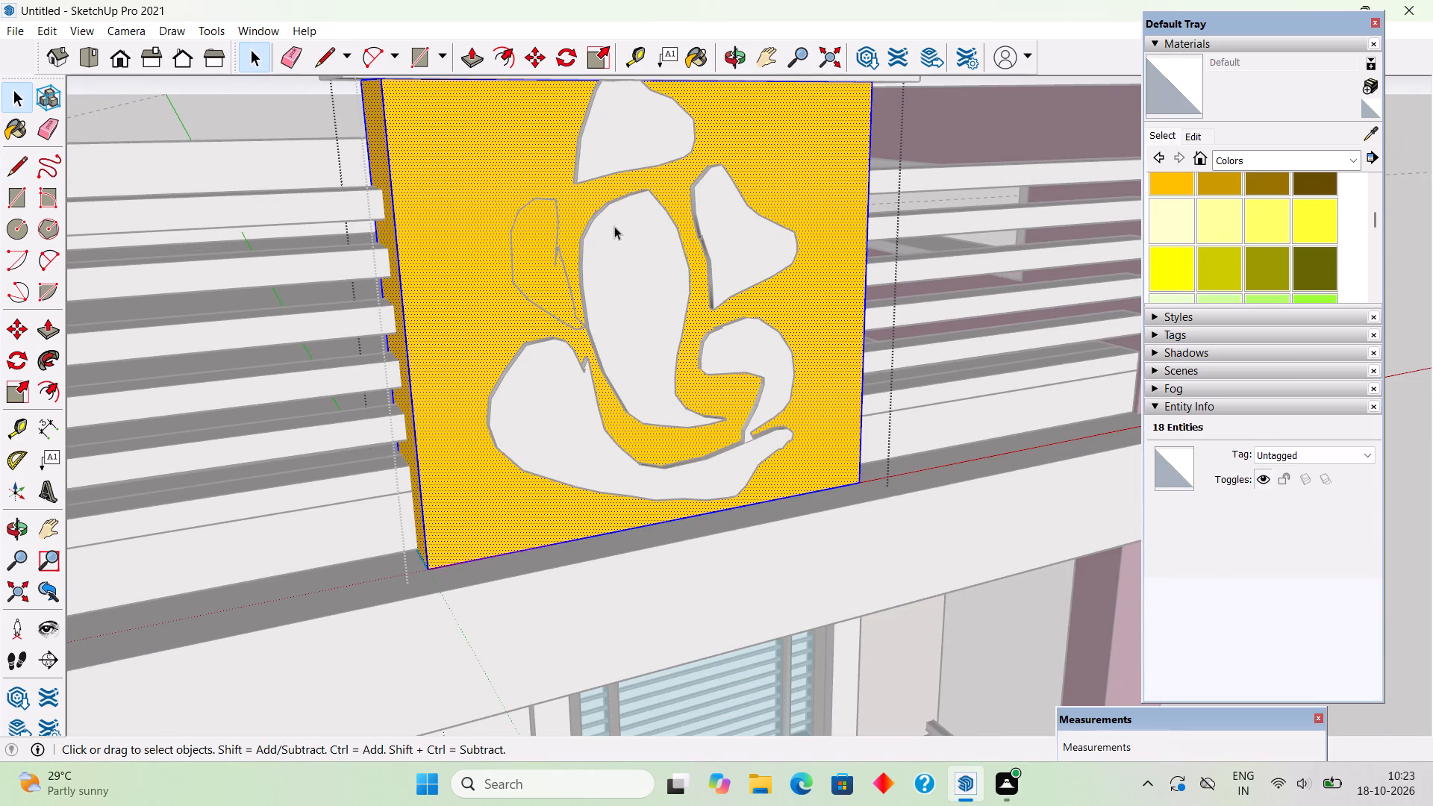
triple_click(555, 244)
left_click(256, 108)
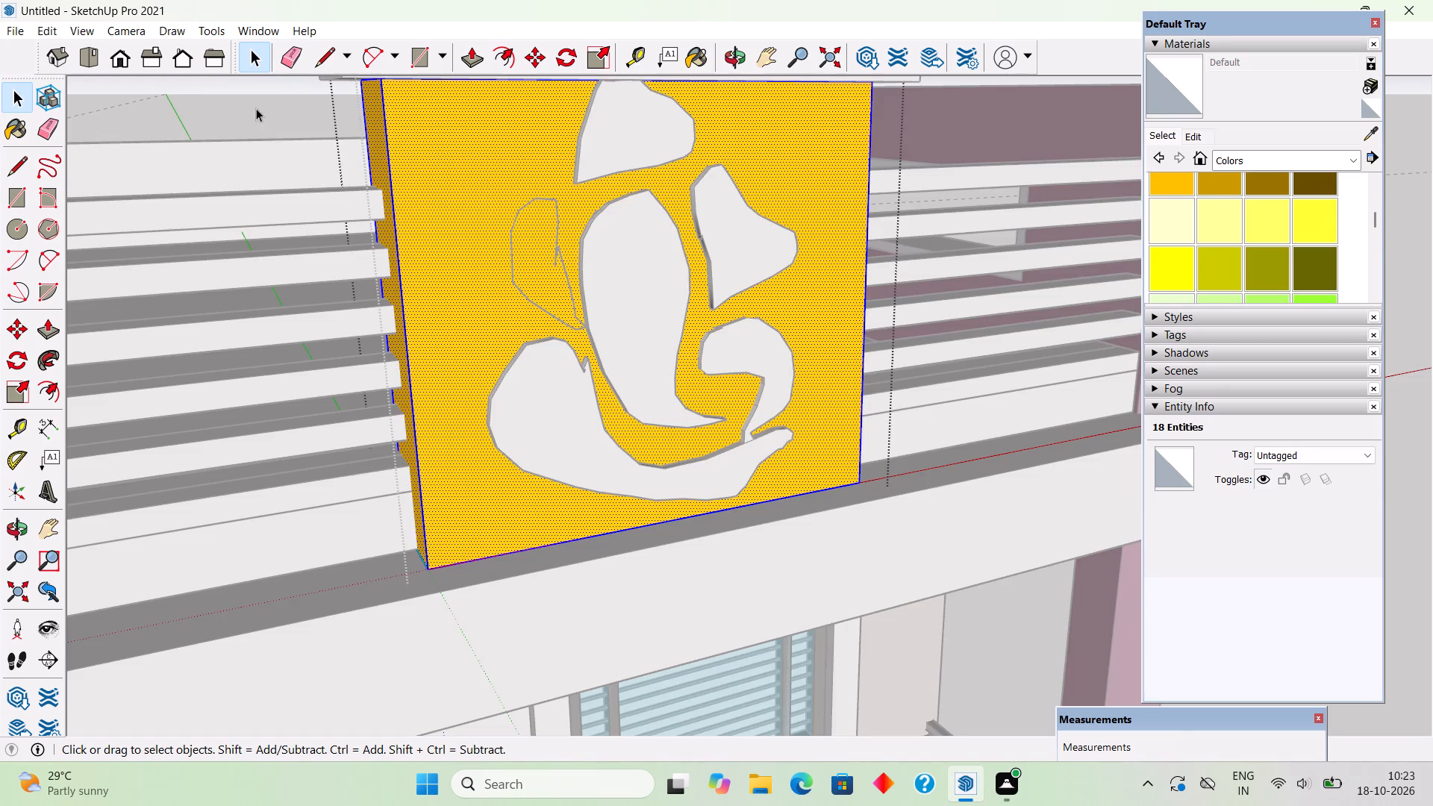
Delete the open left ear outline and its leftover line fragments from the panel.
scroll(676, 270, "up", 3)
scroll(537, 243, "up", 4)
left_click(505, 263)
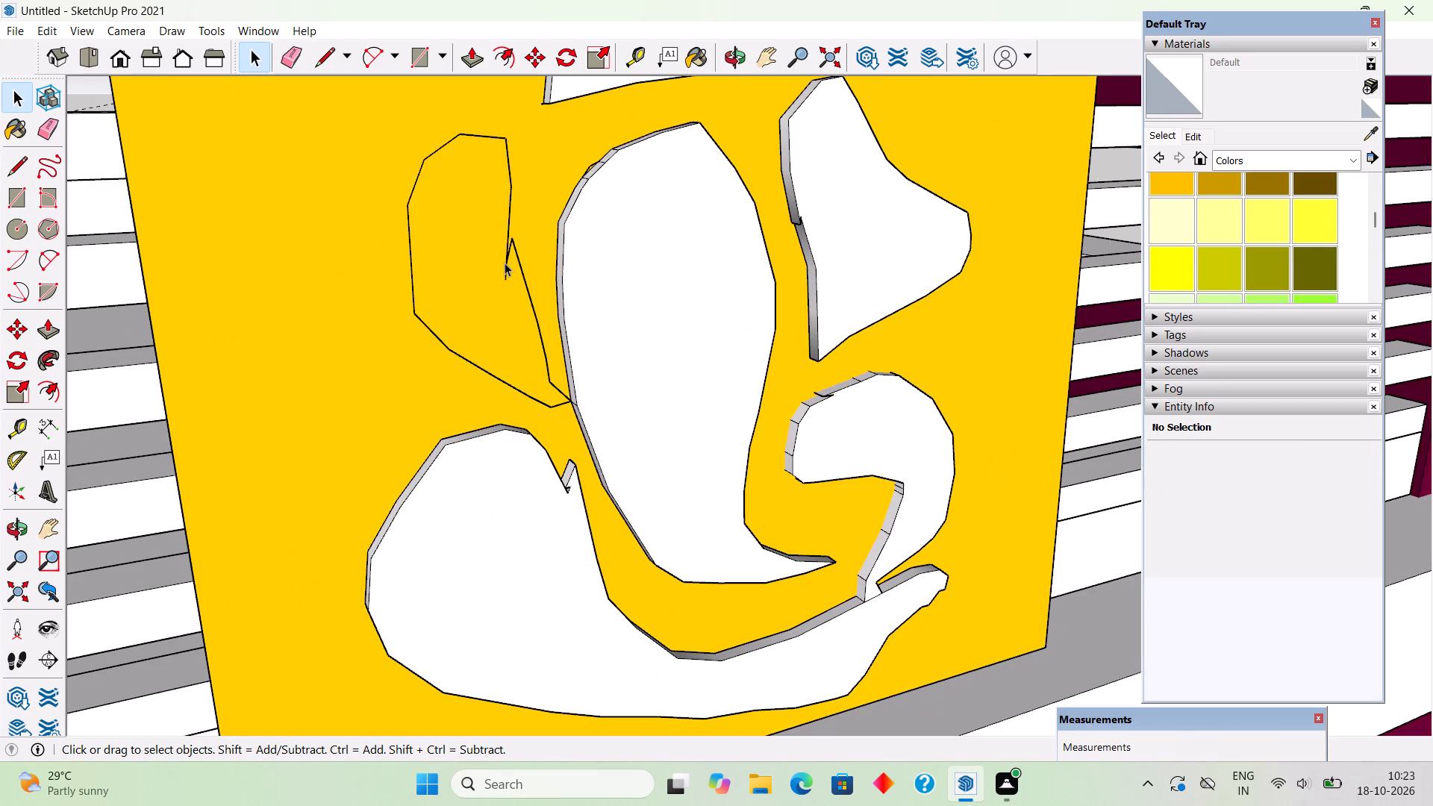
key("Delete")
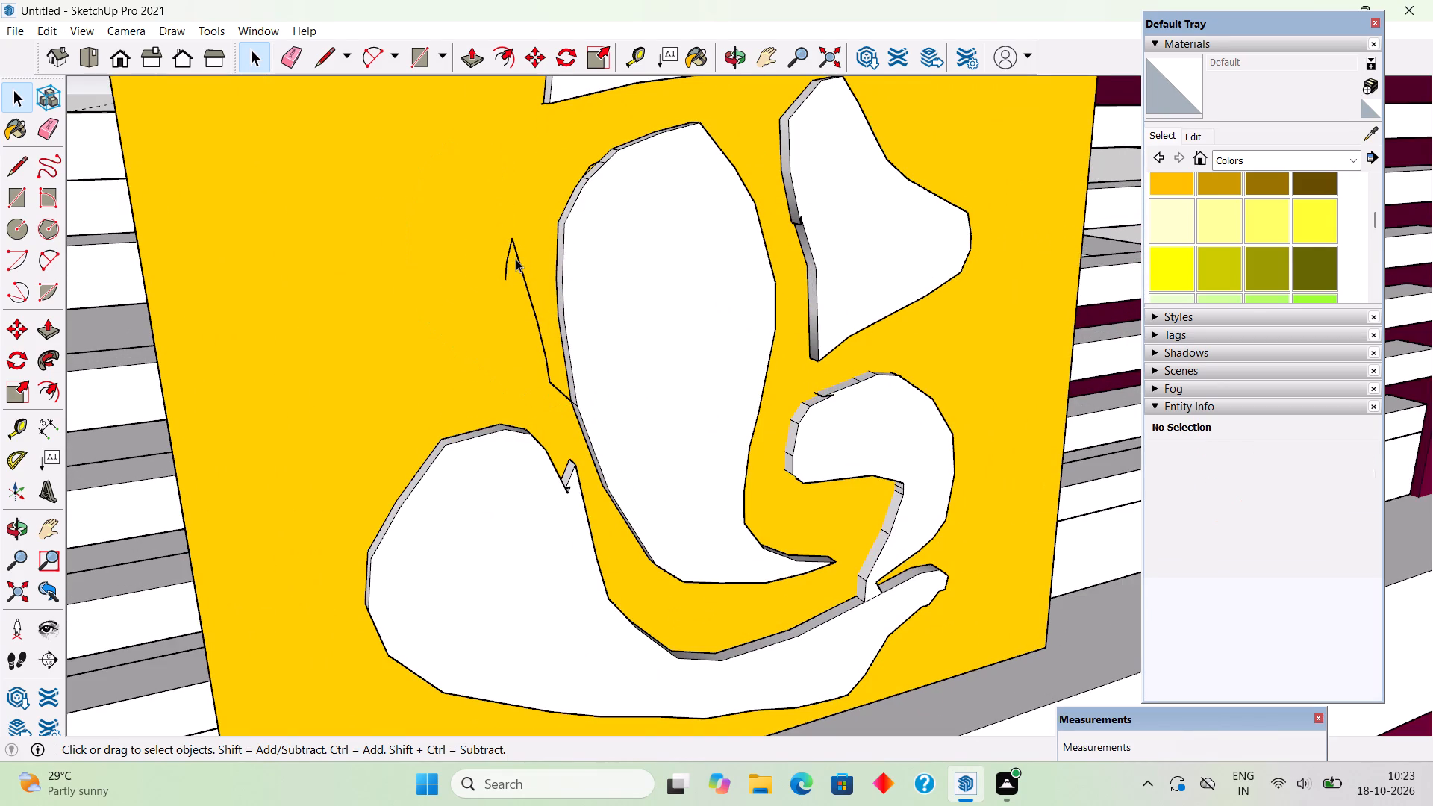
left_click(518, 259)
key("Delete")
left_click(505, 257)
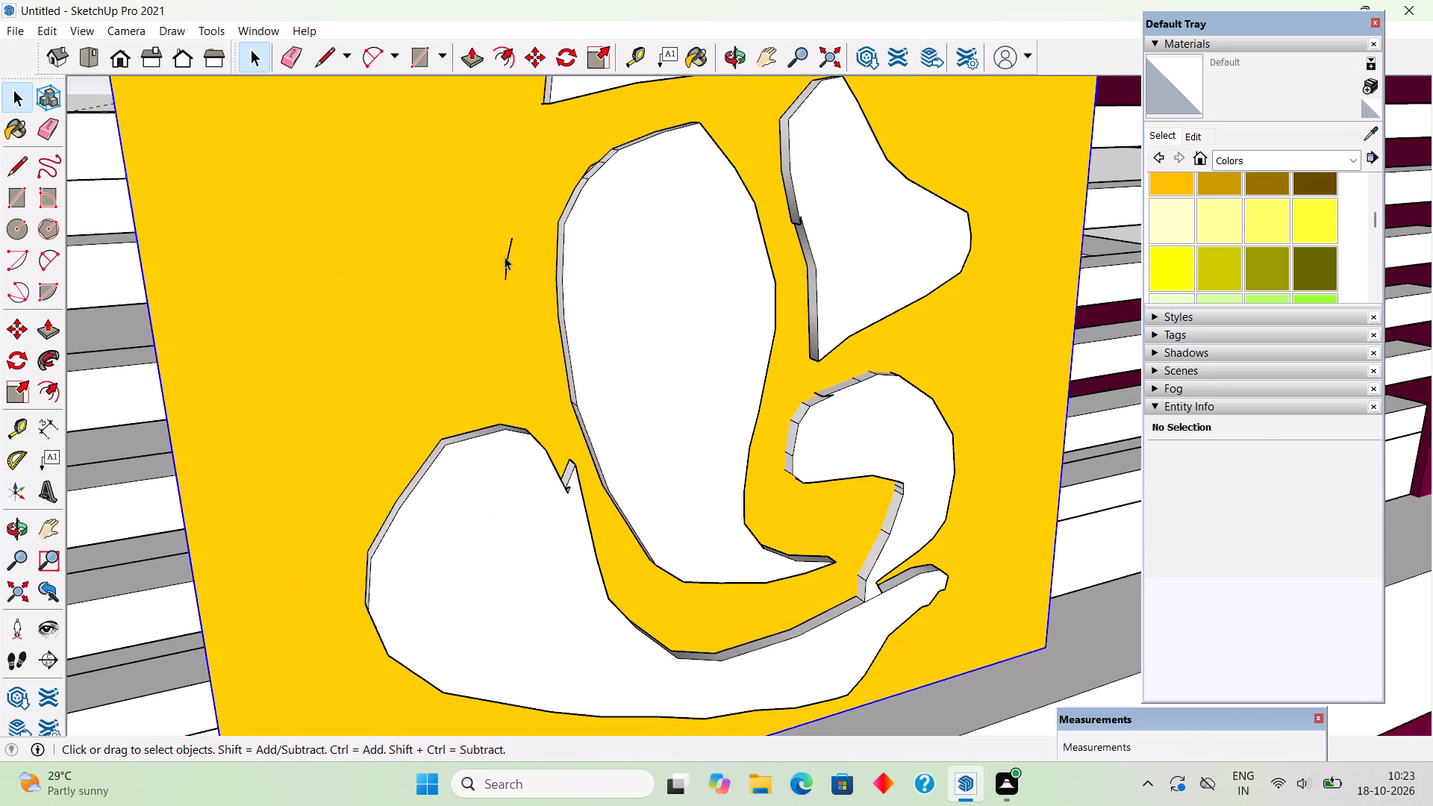
left_click(507, 258)
key("Delete")
scroll(507, 258, "down", 10)
middle_click_drag(569, 302, 489, 278)
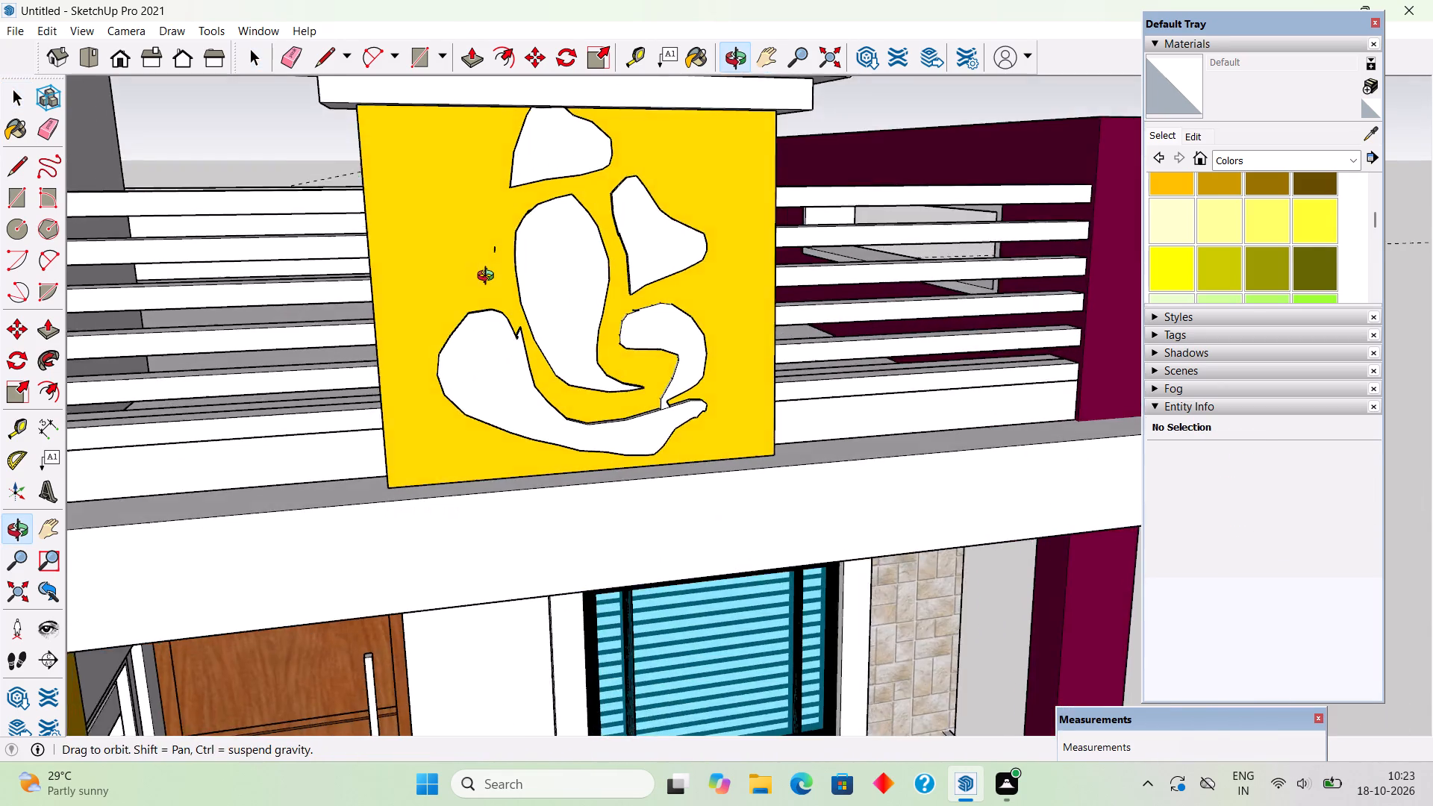
middle_click_drag(489, 278, 485, 278)
scroll(485, 278, "down", 3)
scroll(487, 254, "up", 18)
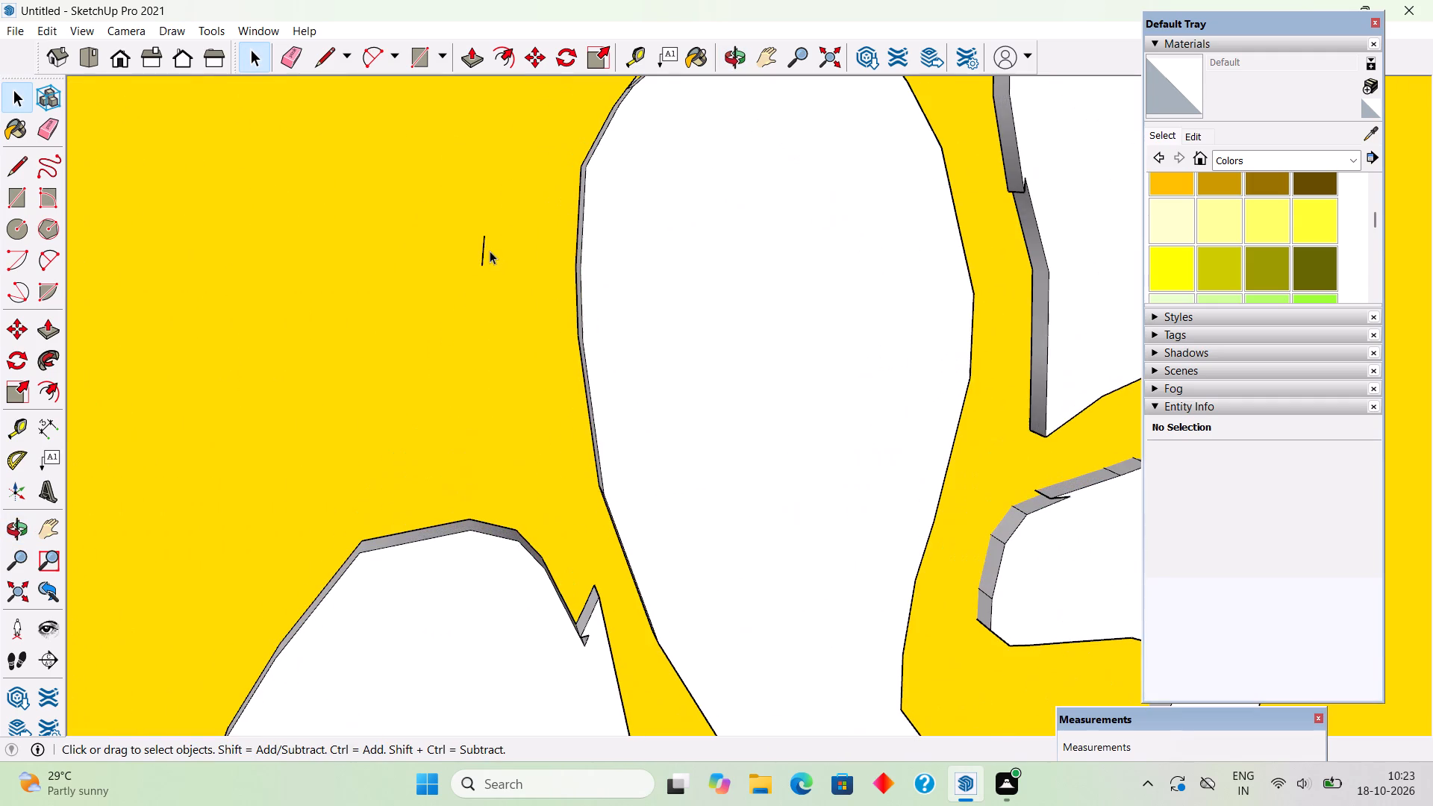
left_click(483, 257)
key("Delete")
Redraw the left ear as a closed freehand outline on the yellow panel beside the trunk.
scroll(483, 257, "down", 20)
scroll(483, 257, "down", 2)
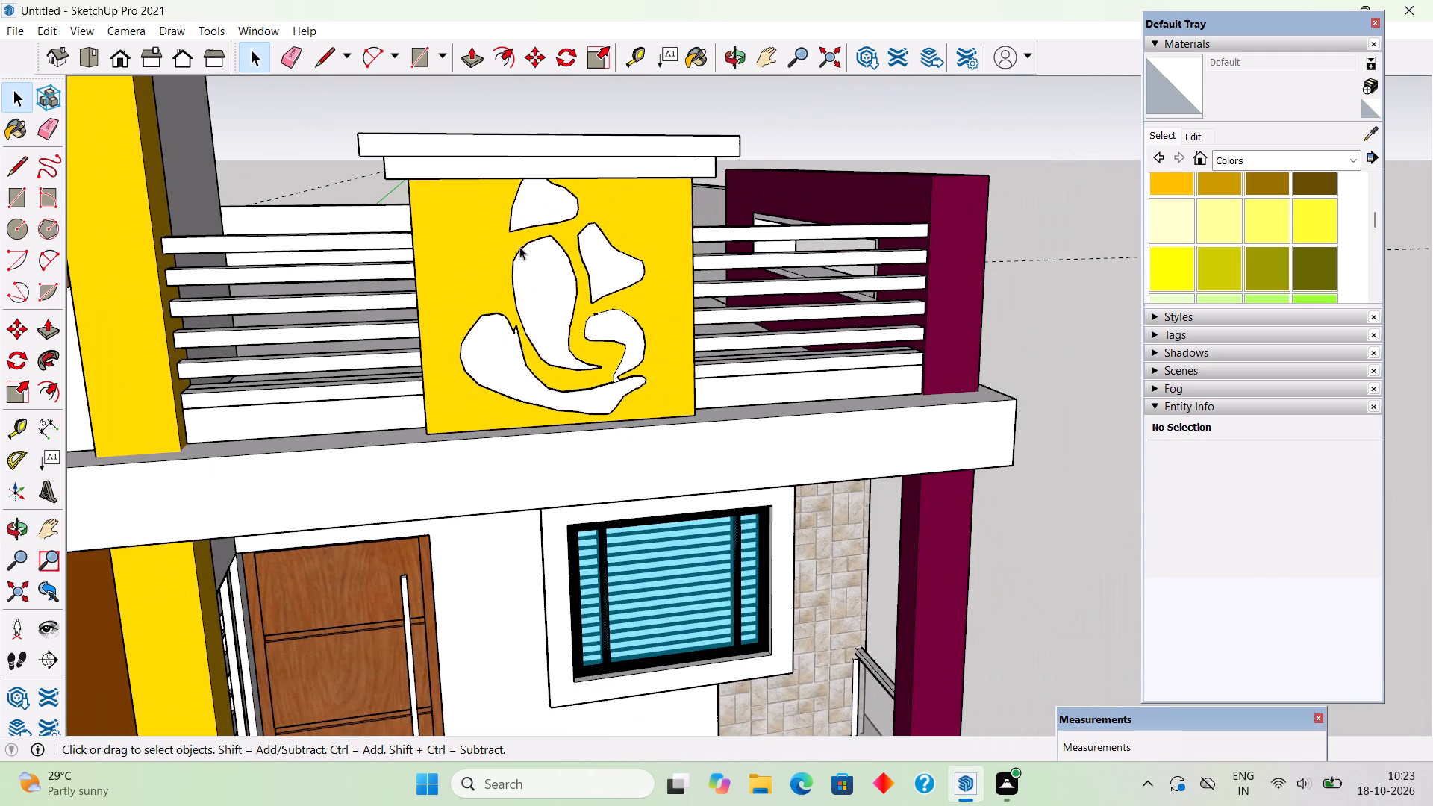
left_click(52, 172)
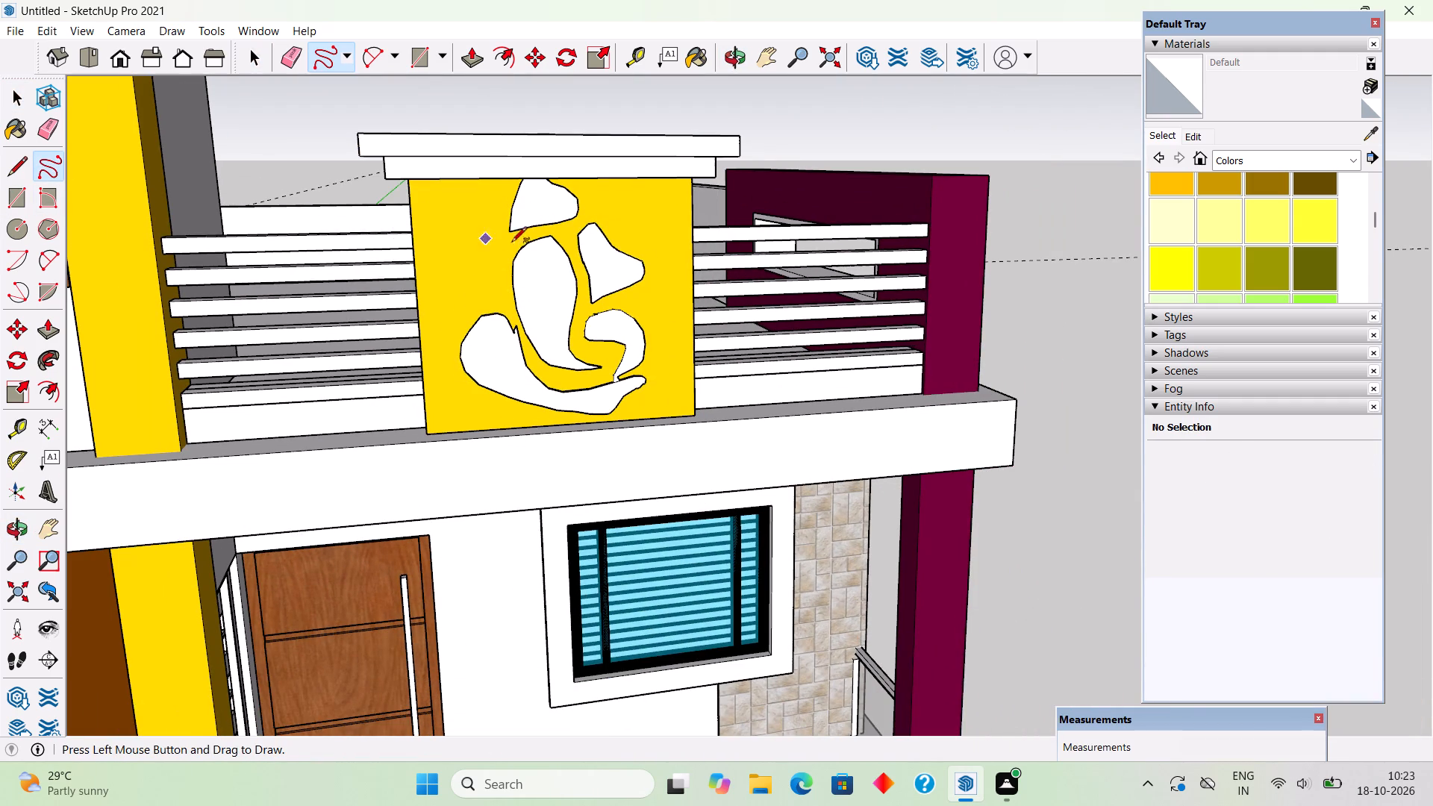
scroll(475, 298, "up", 5)
left_click(518, 269)
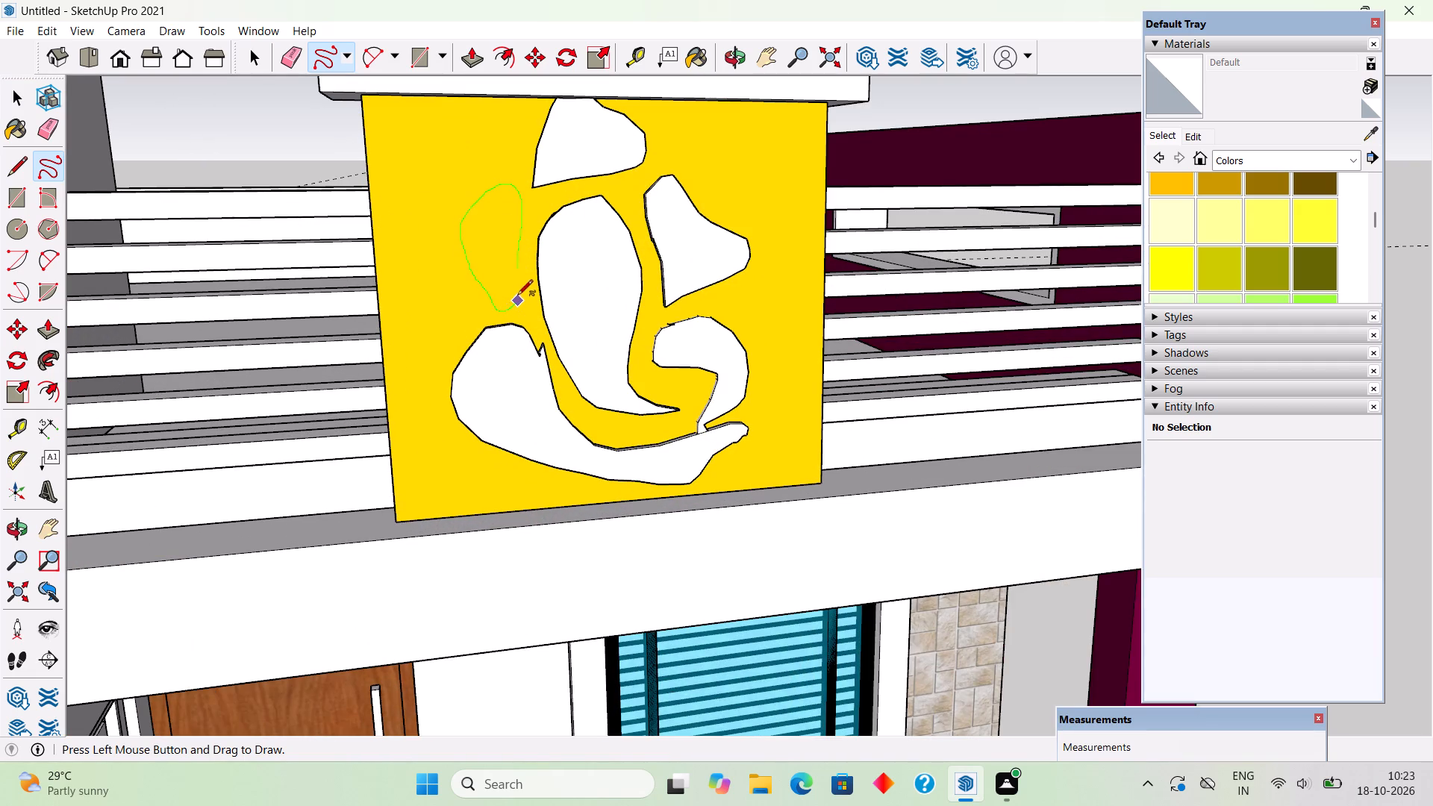
key("space")
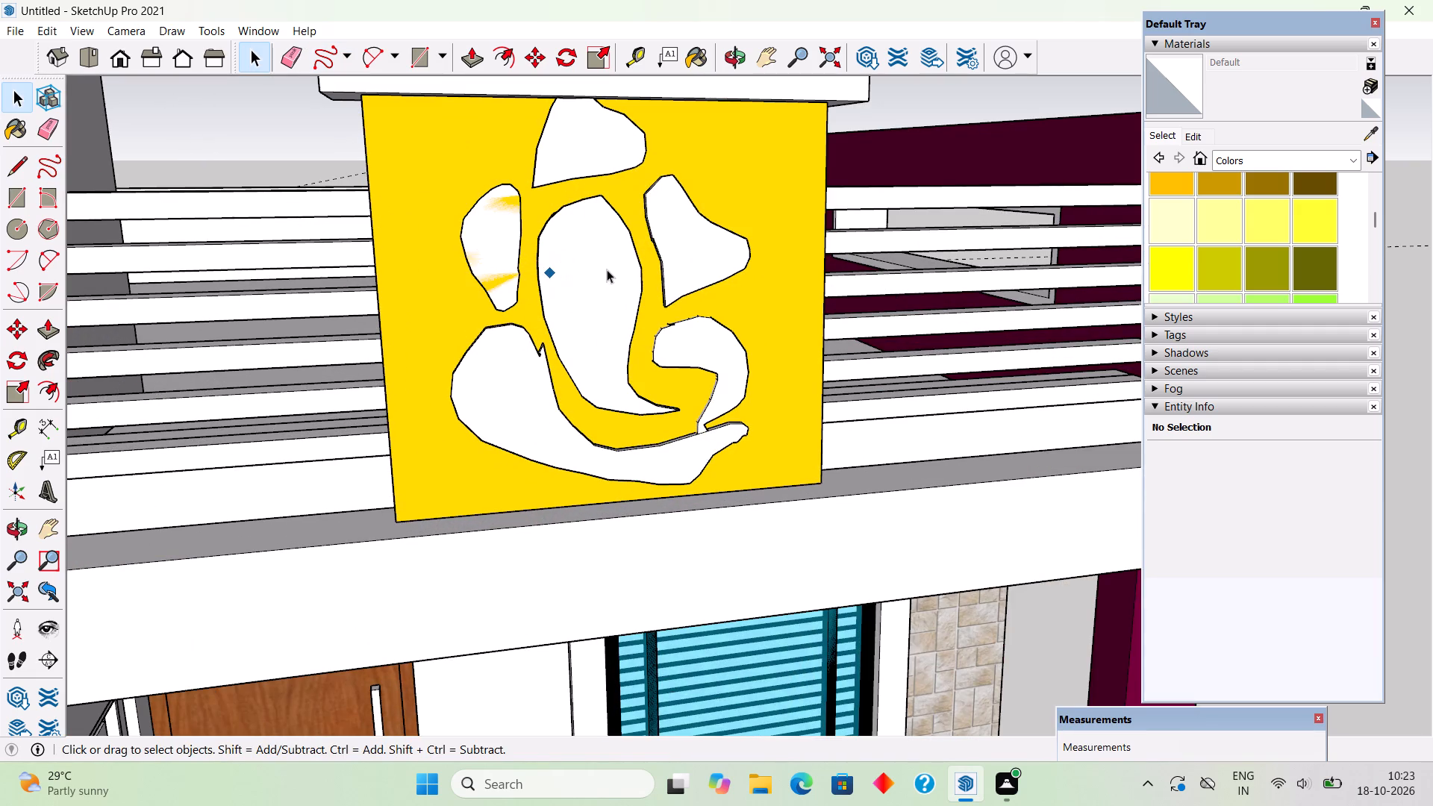
Extrude the new left ear face out from the panel, matching its depth to the raised right ear.
key("p")
left_click(509, 249)
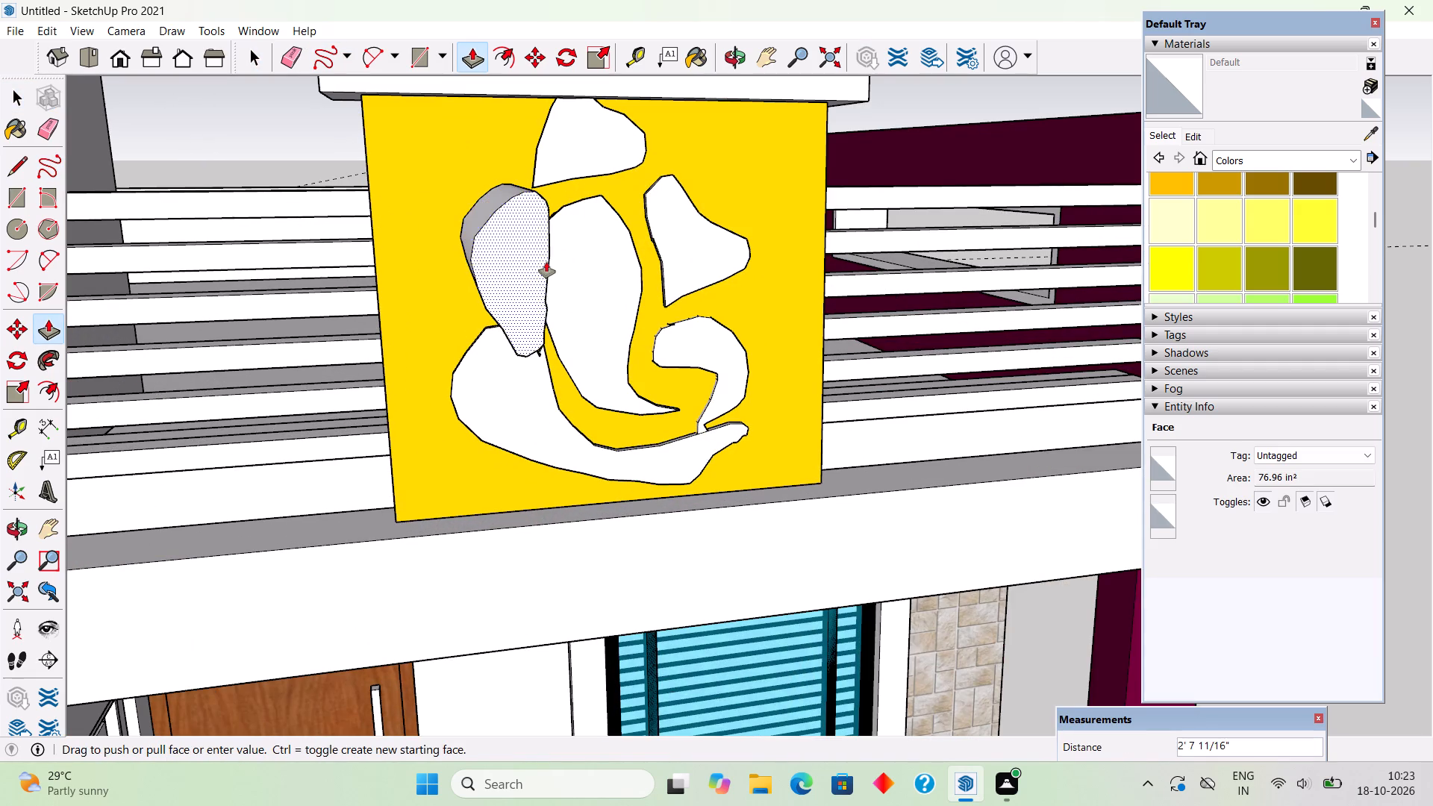
left_click(687, 221)
key("space")
Select all six raised Ganesha pieces, both ears, crown, trunk, curl and lower crescent, and make them a group.
left_click(505, 255)
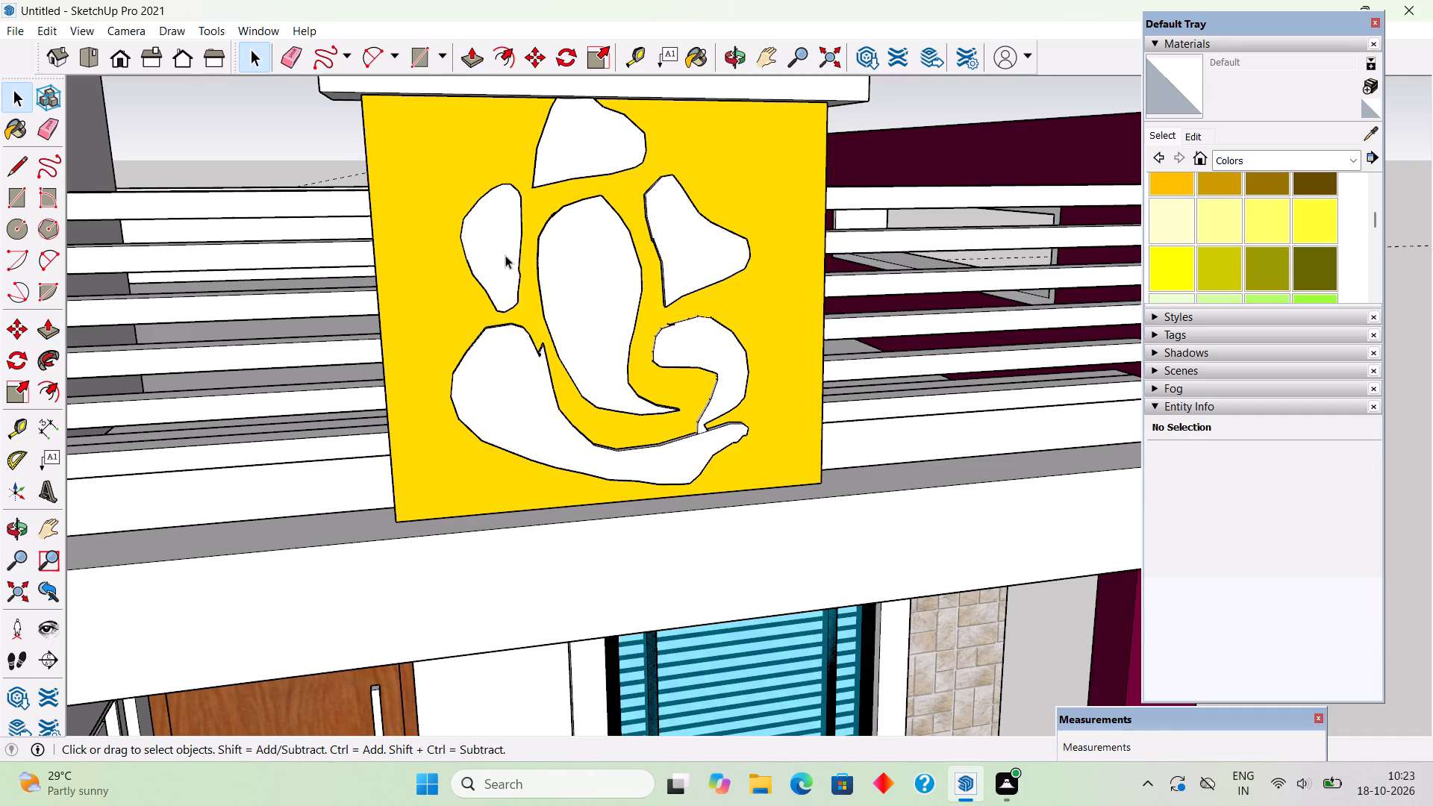
scroll(505, 255, "down", 5)
double_click(505, 254)
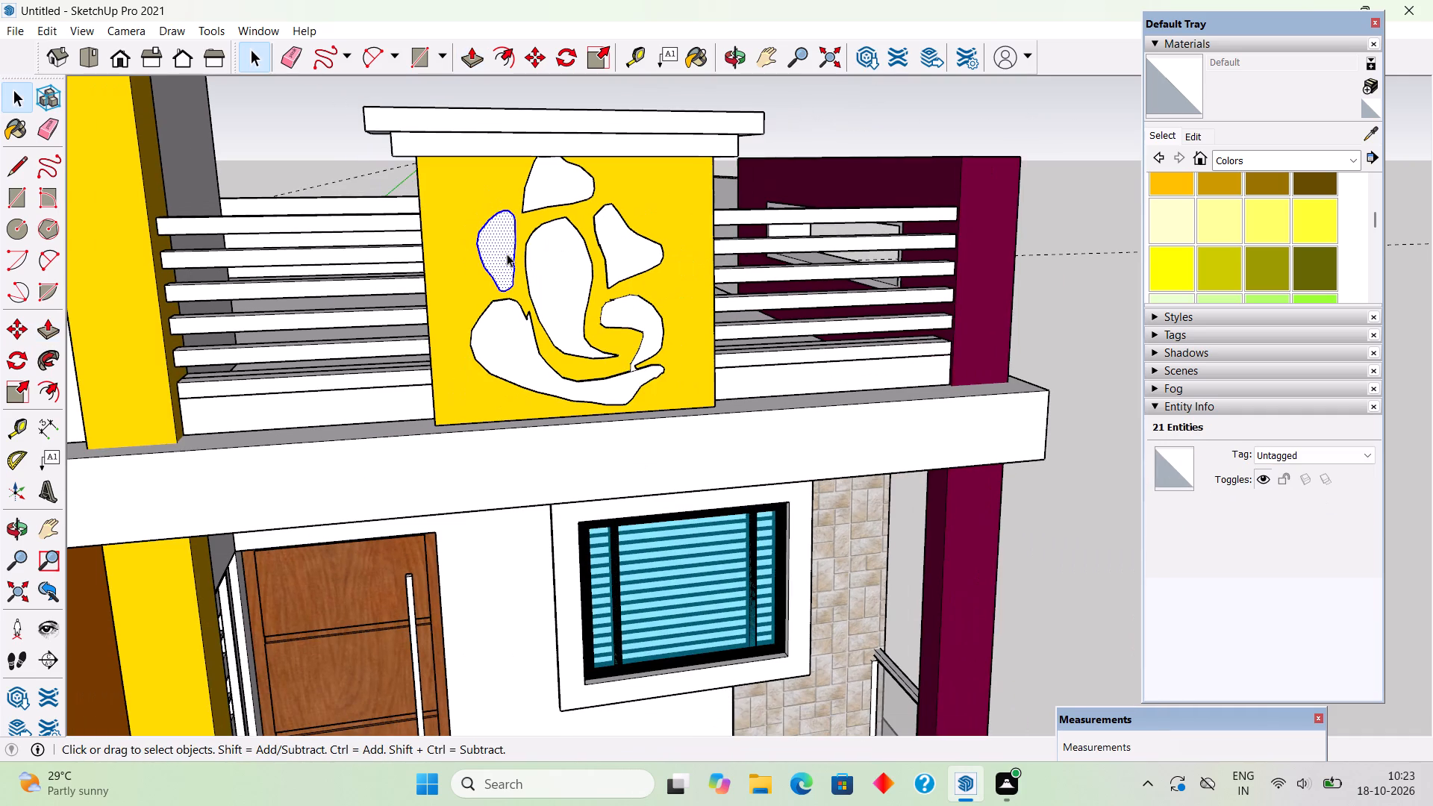
triple_click(507, 254)
triple_click(561, 183, "ctrl")
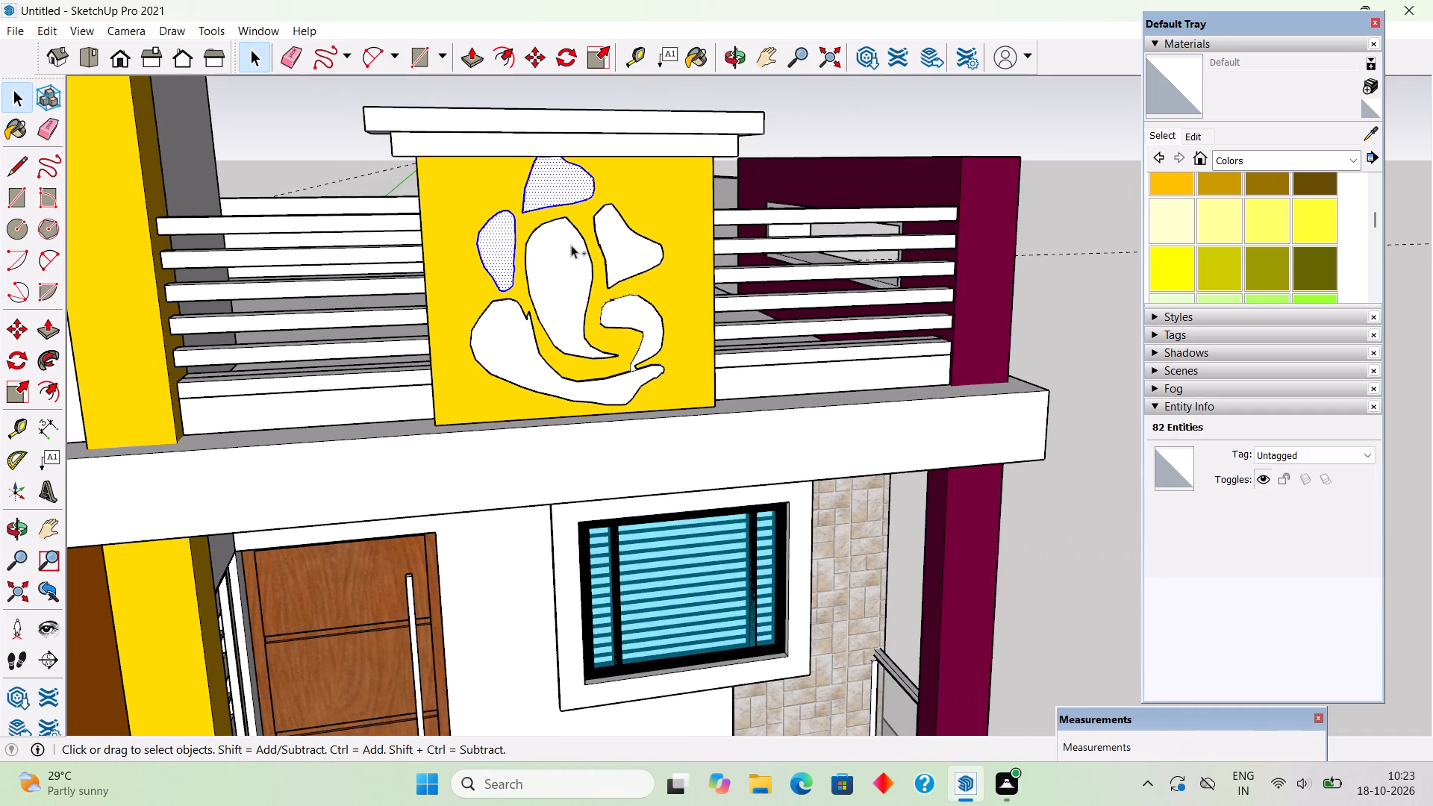
triple_click(571, 263, "ctrl")
double_click(633, 240, "ctrl")
left_click_drag(633, 240, 632, 257, "ctrl")
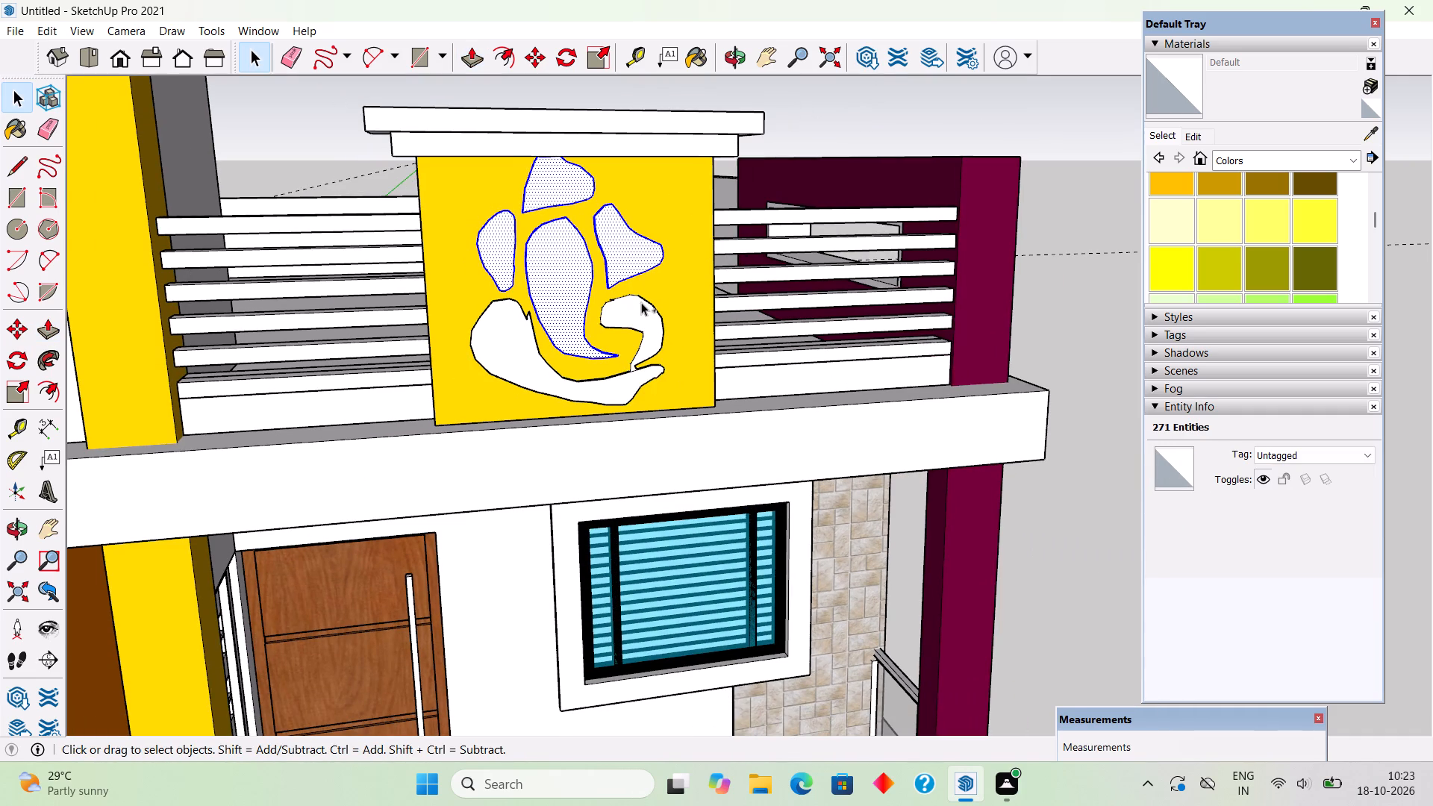
triple_click(642, 306, "ctrl")
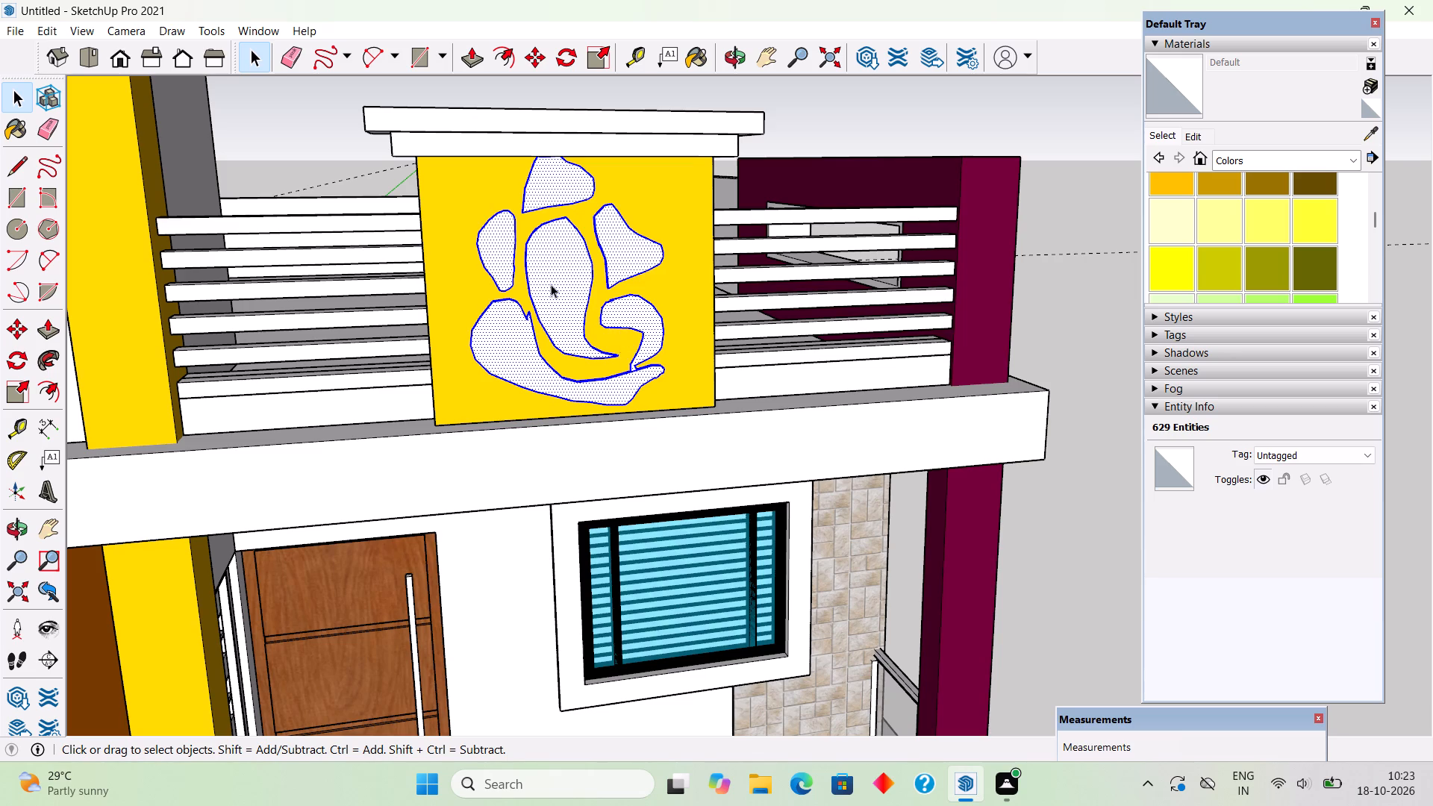
right_click(551, 284)
left_click(619, 437)
Paint the Ganesha motif group with the Aluminum material from the Metal collection.
scroll(626, 419, "down", 6)
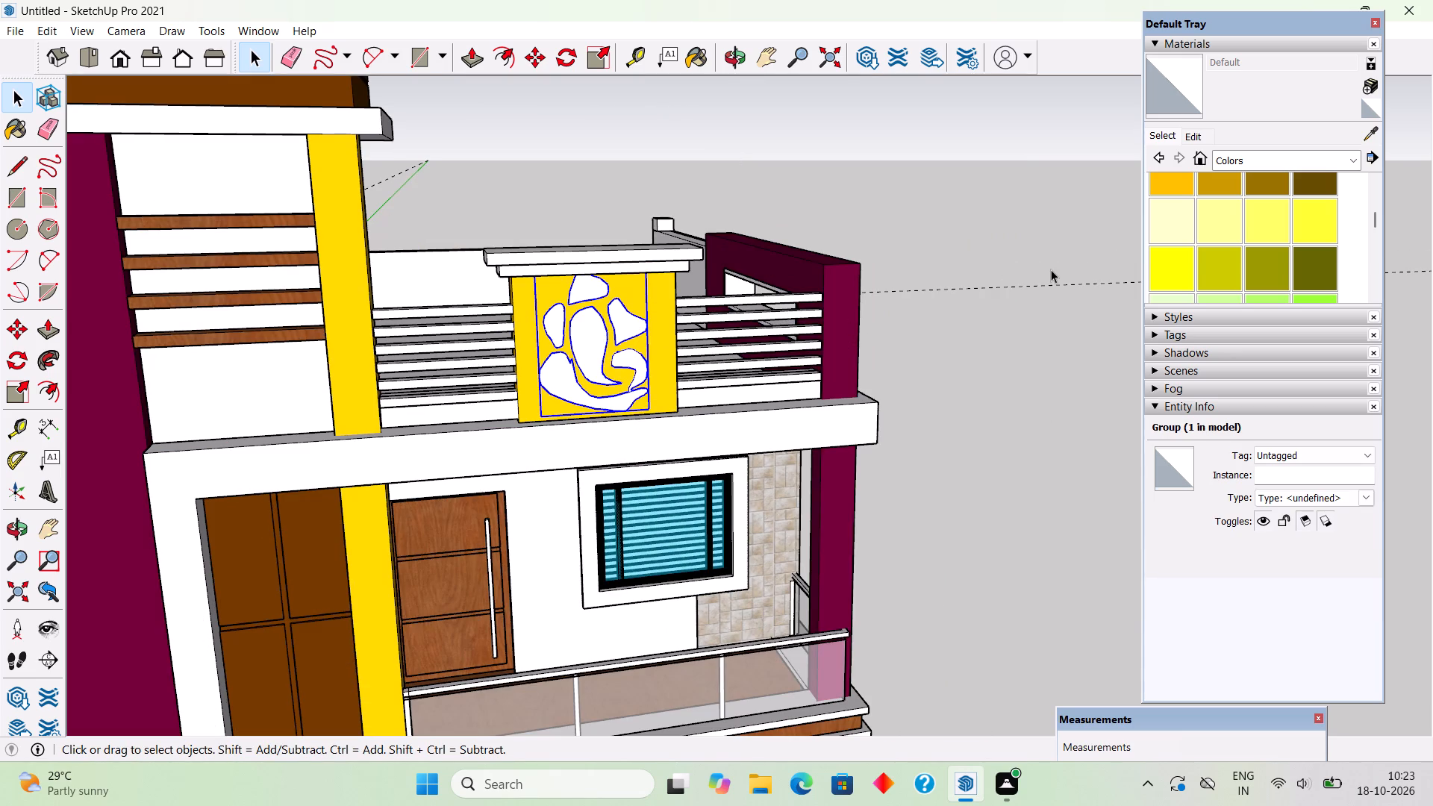
left_click(1290, 153)
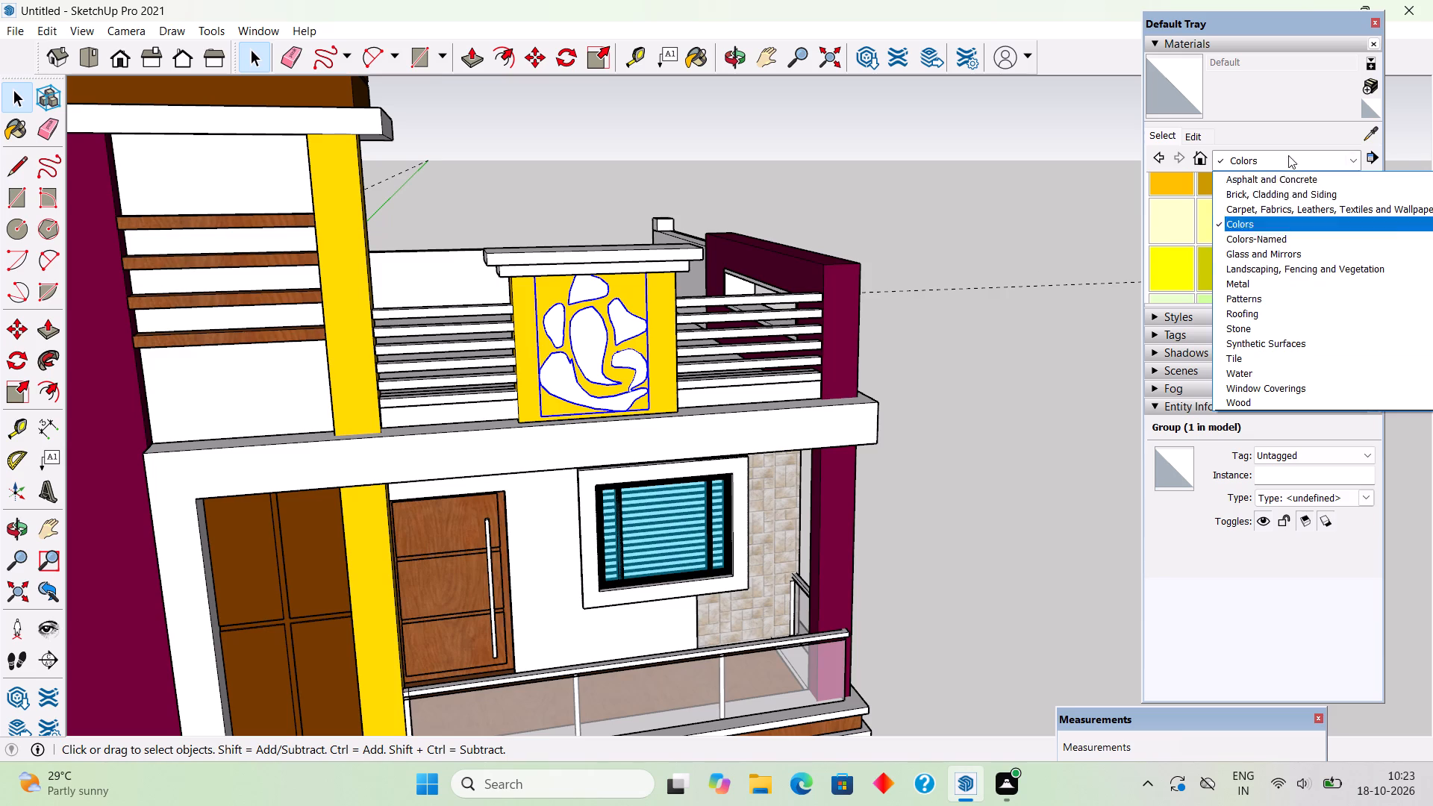
left_click(1253, 280)
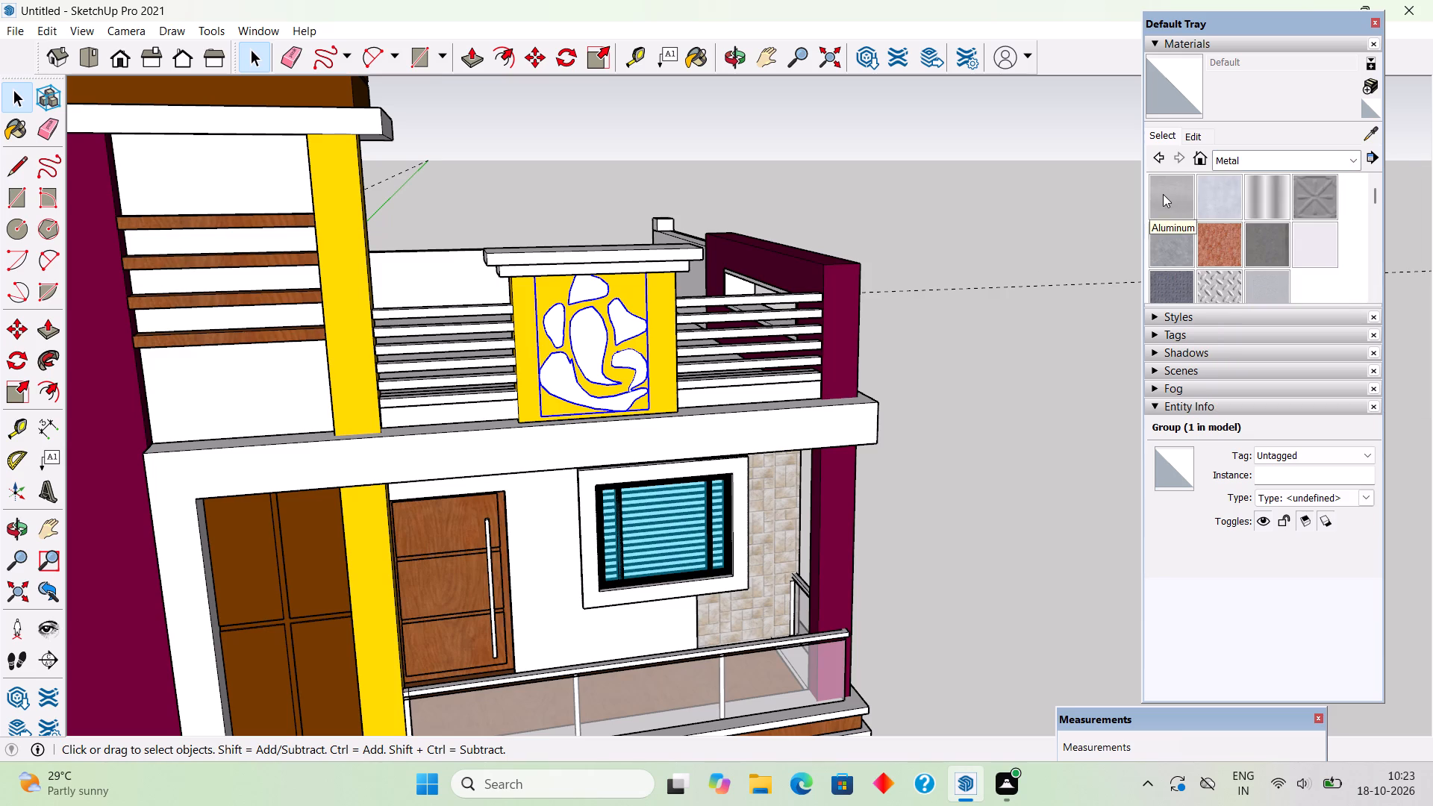
left_click(1163, 194)
scroll(755, 299, "up", 3)
left_click(525, 349)
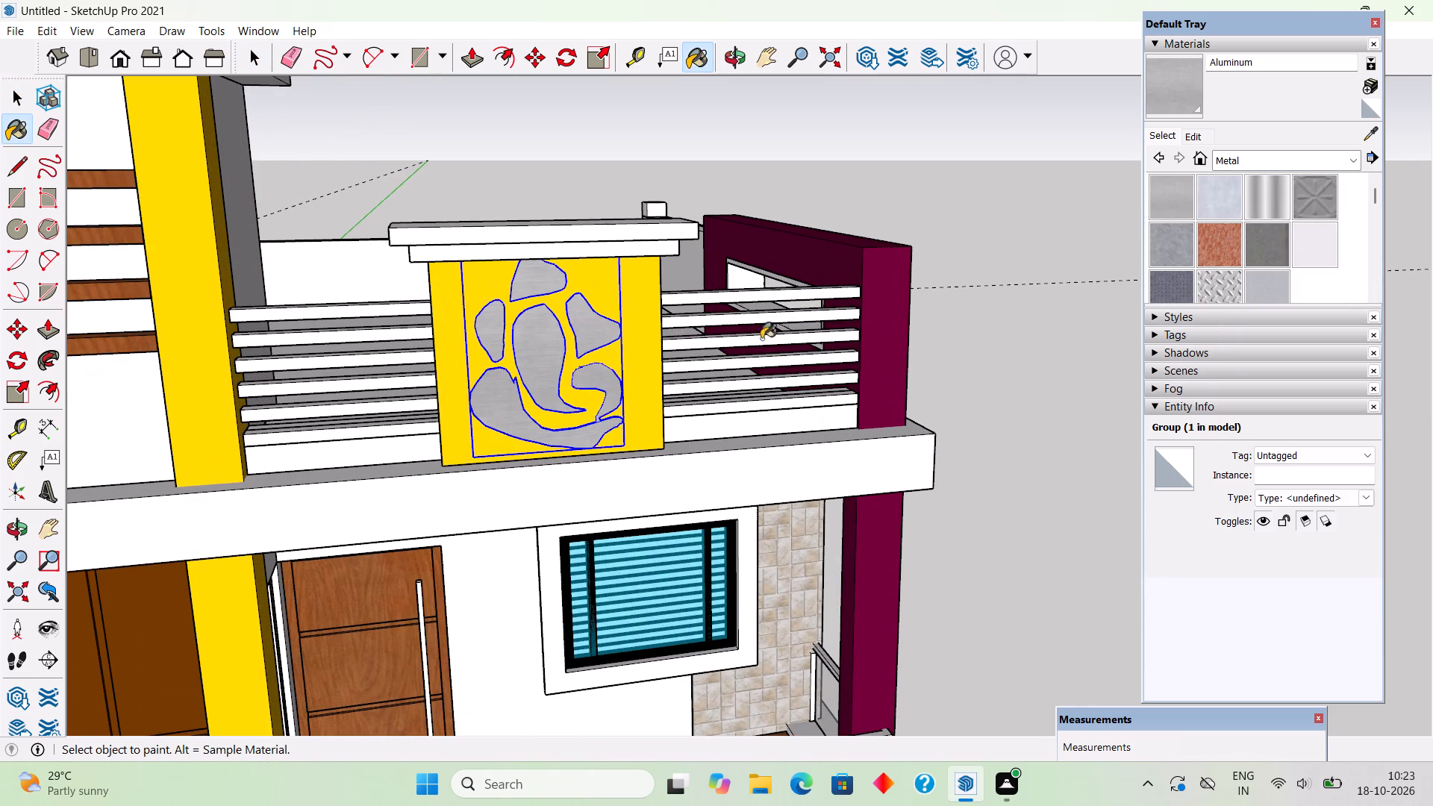
key("space")
left_click(902, 183)
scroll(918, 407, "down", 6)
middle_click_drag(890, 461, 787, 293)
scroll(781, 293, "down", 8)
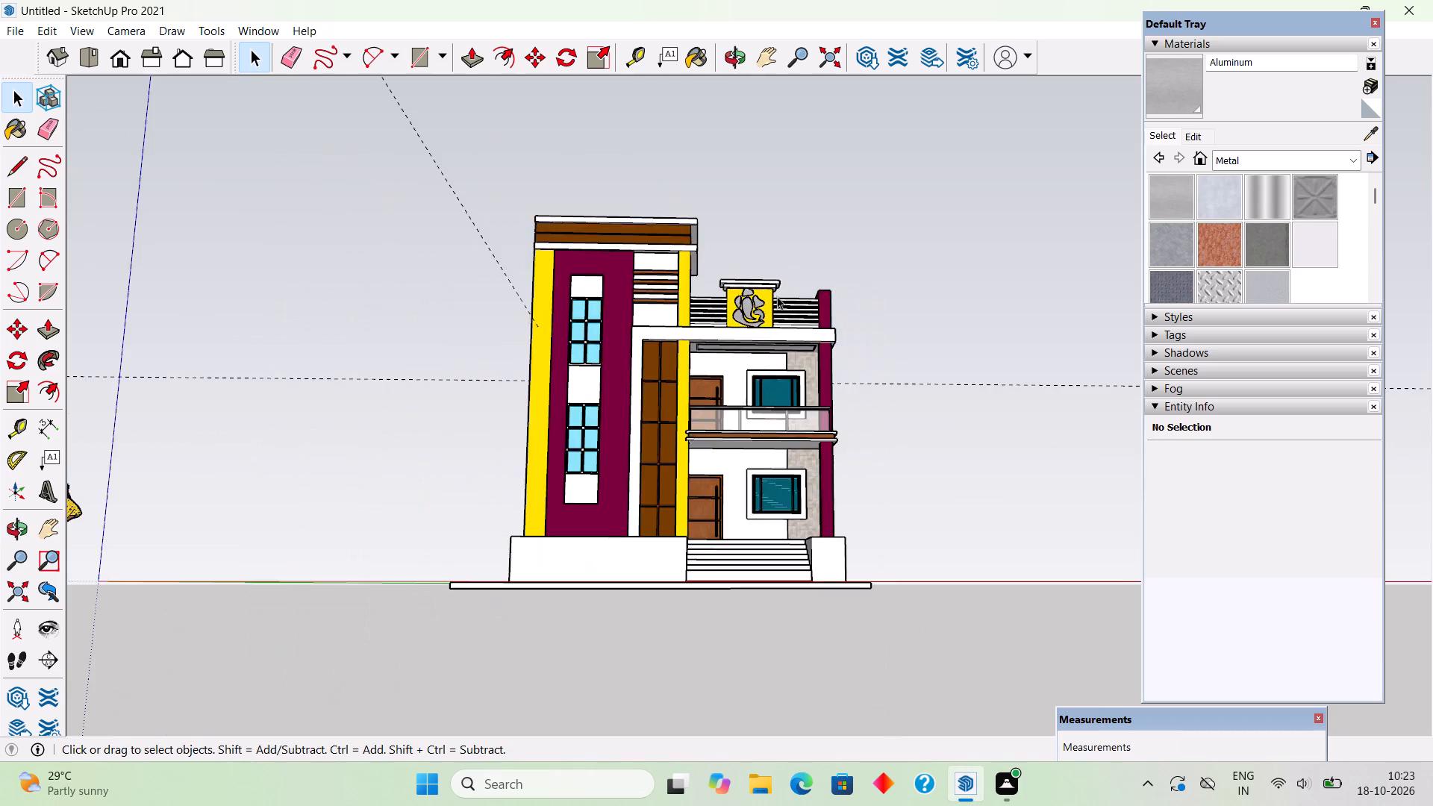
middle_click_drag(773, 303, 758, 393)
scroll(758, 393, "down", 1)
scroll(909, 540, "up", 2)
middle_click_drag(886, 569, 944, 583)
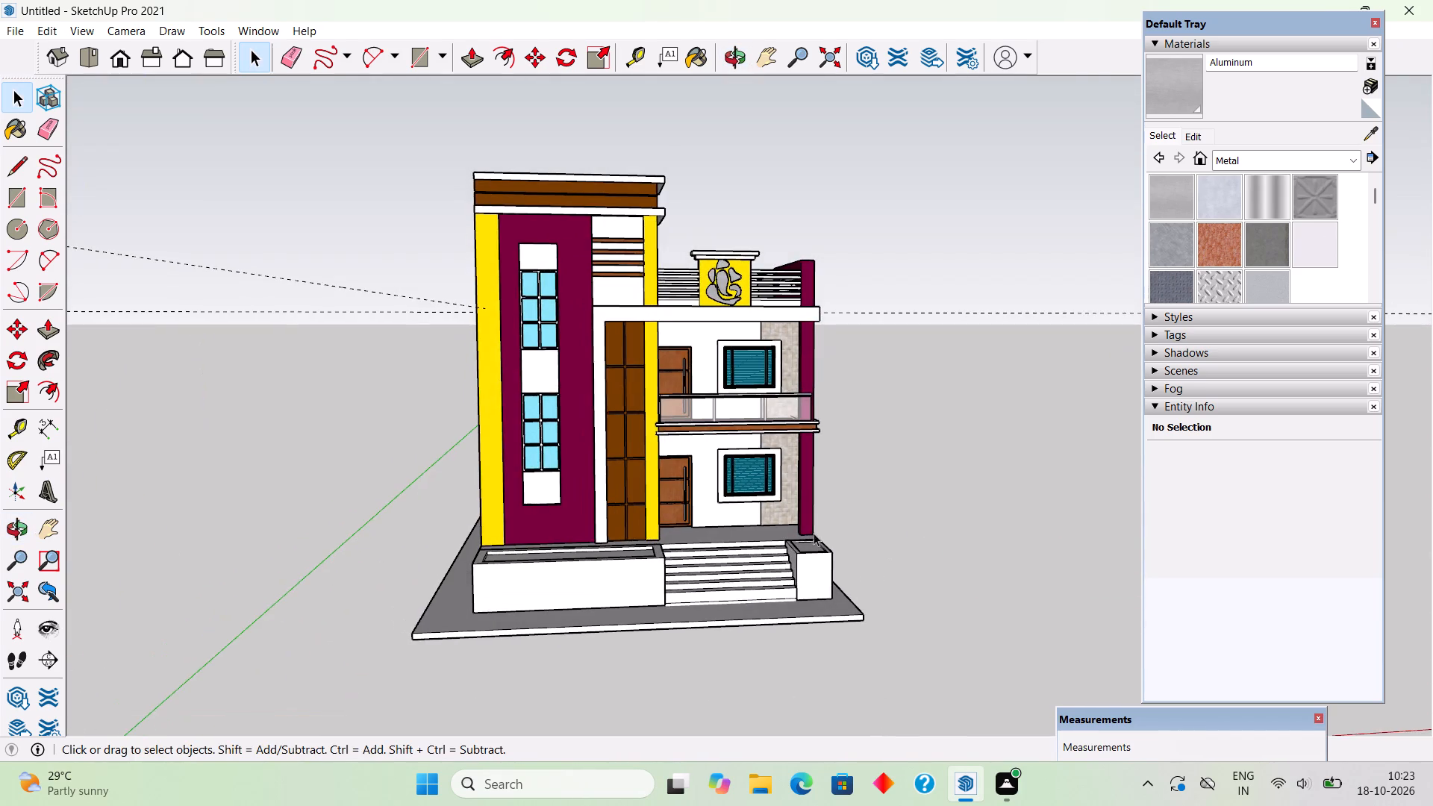
Draw a vertical rectangle about 1' 6" by 11' 5 1/2" on the tall brown panel and extrude it 2".
scroll(596, 452, "up", 4)
scroll(693, 384, "up", 5)
key("r")
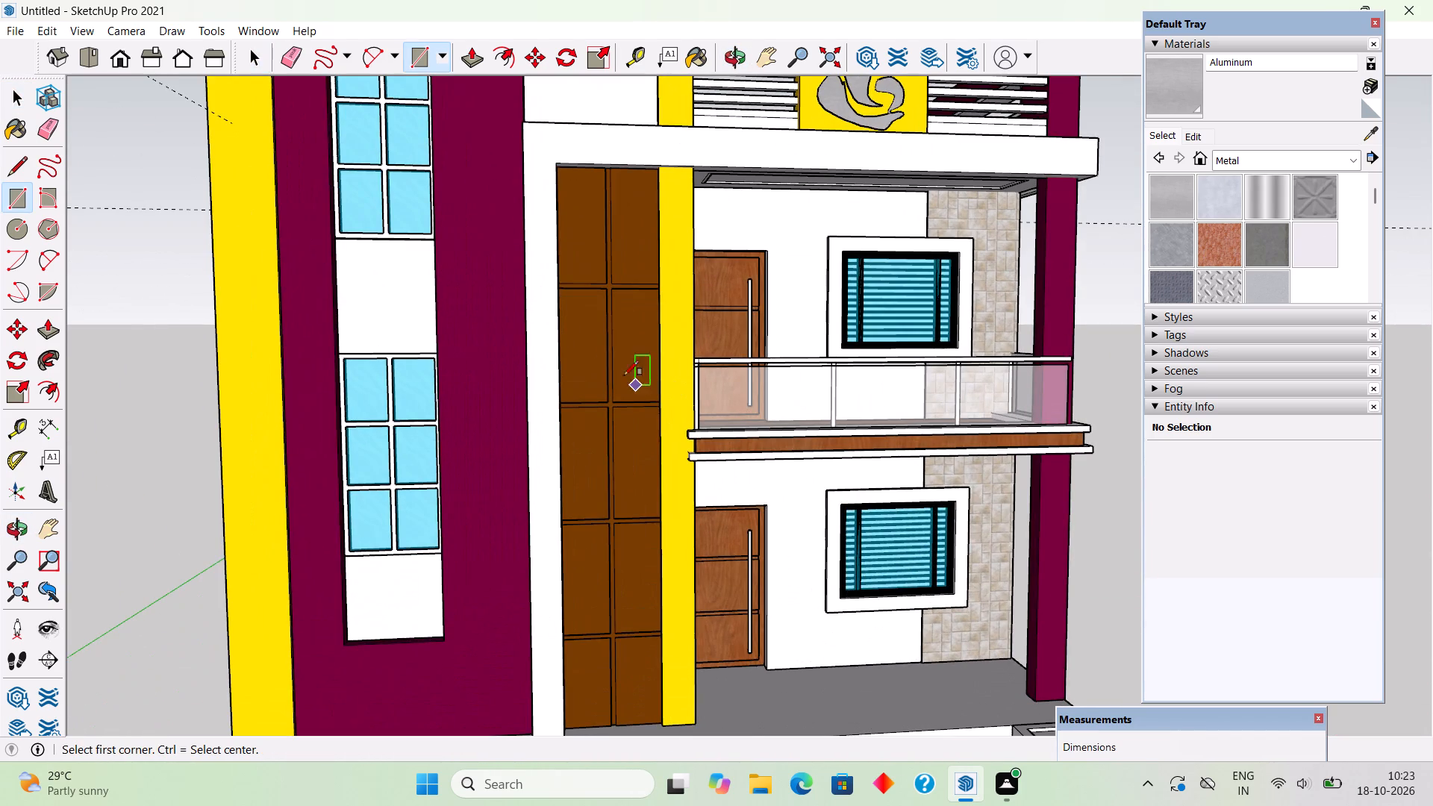
left_click(593, 344)
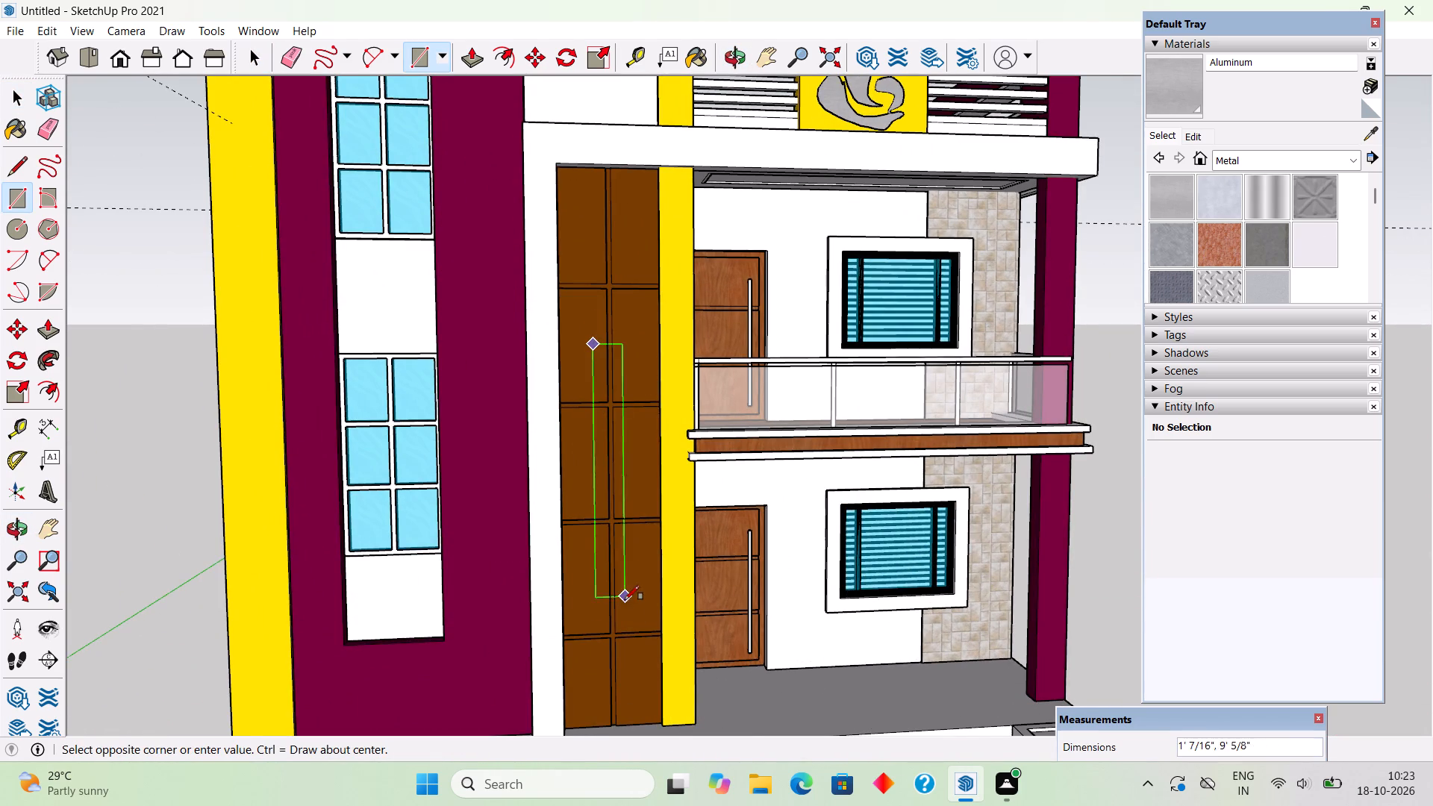
left_click(638, 661)
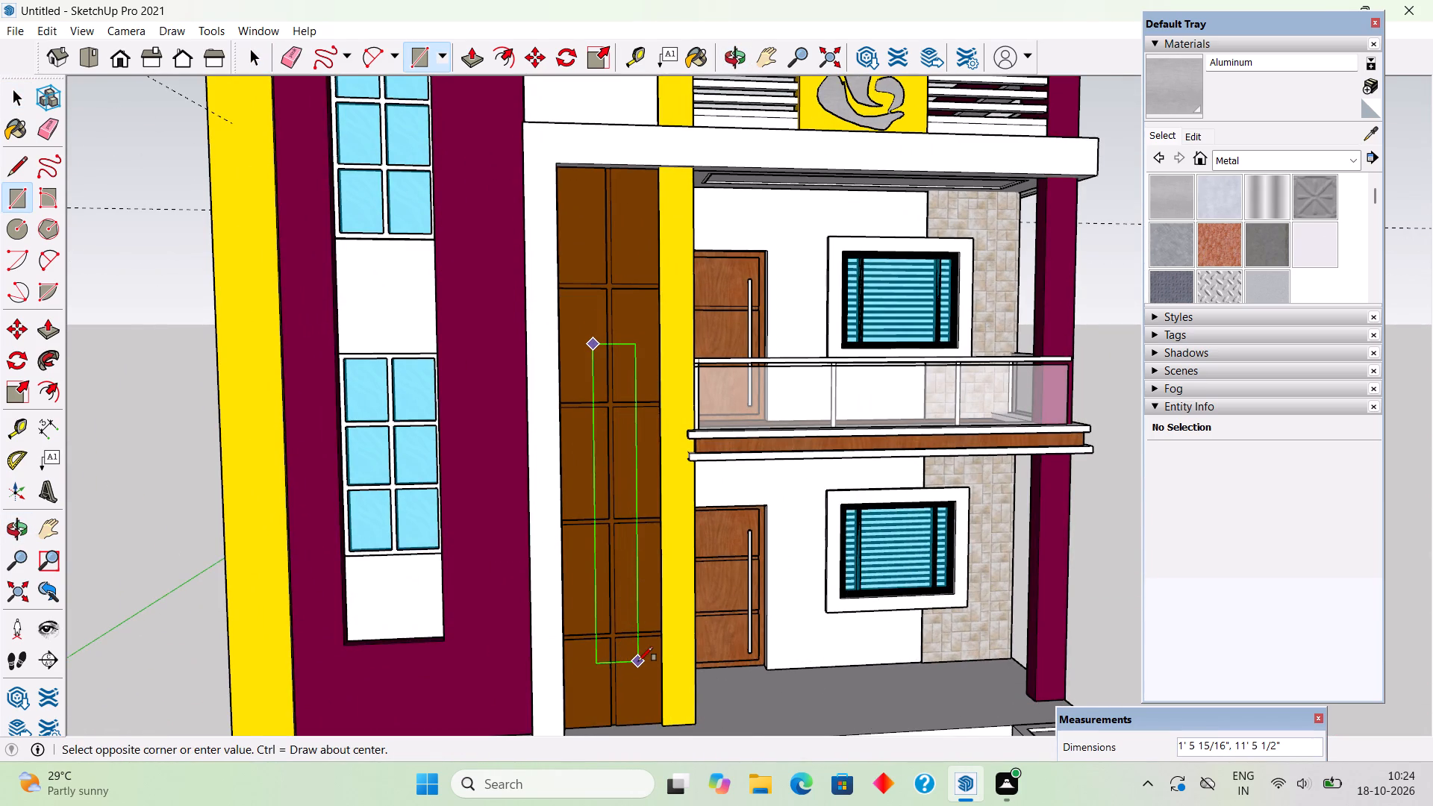
key("p")
left_click(622, 649)
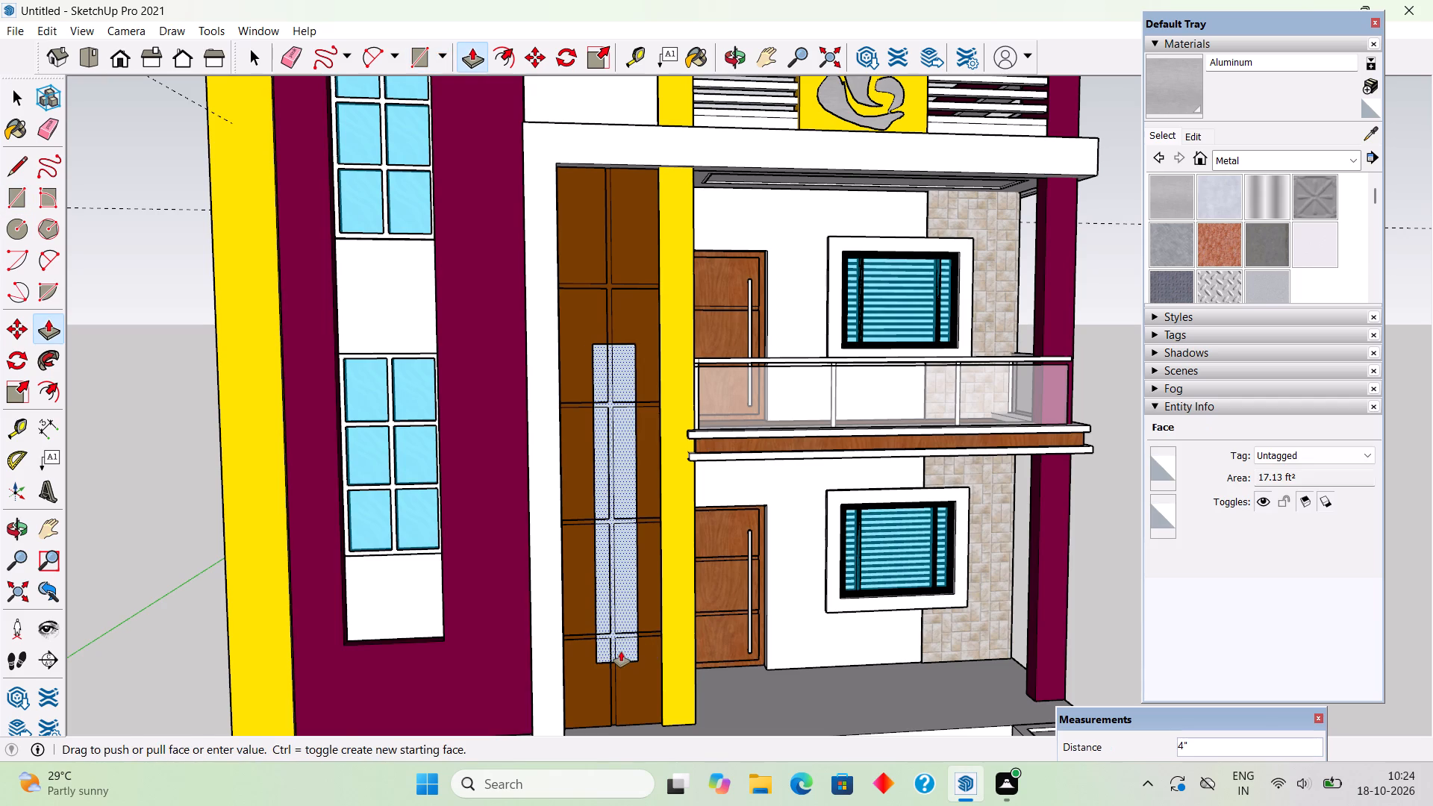
type("2\"")
key("Return")
key("space")
Select all the connected geometry of the new raised plate and make it a group.
middle_click_drag(564, 575, 643, 595)
scroll(643, 595, "up", 5)
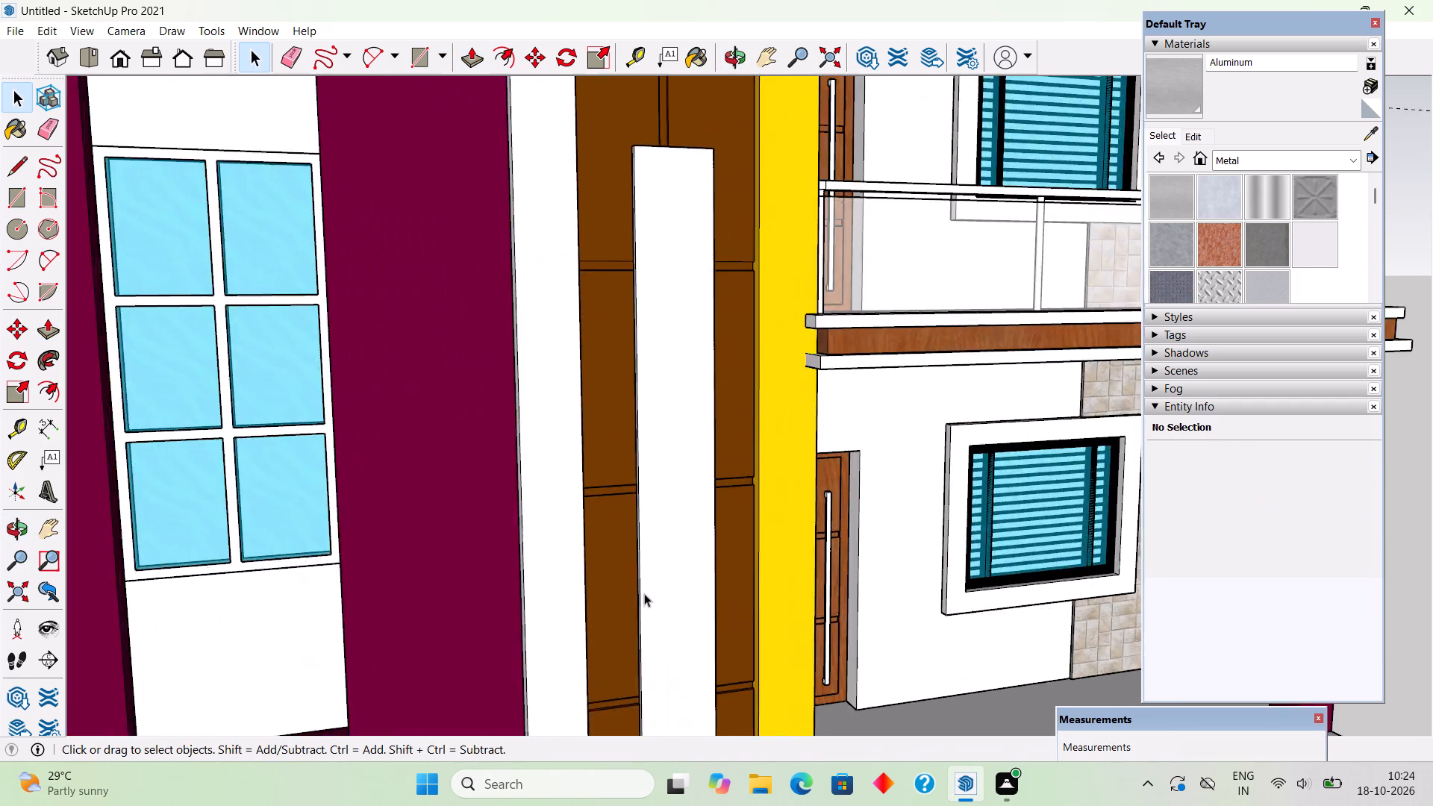
scroll(644, 593, "up", 5)
middle_click_drag(648, 594, 694, 596)
scroll(705, 596, "up", 4)
triple_click(712, 593)
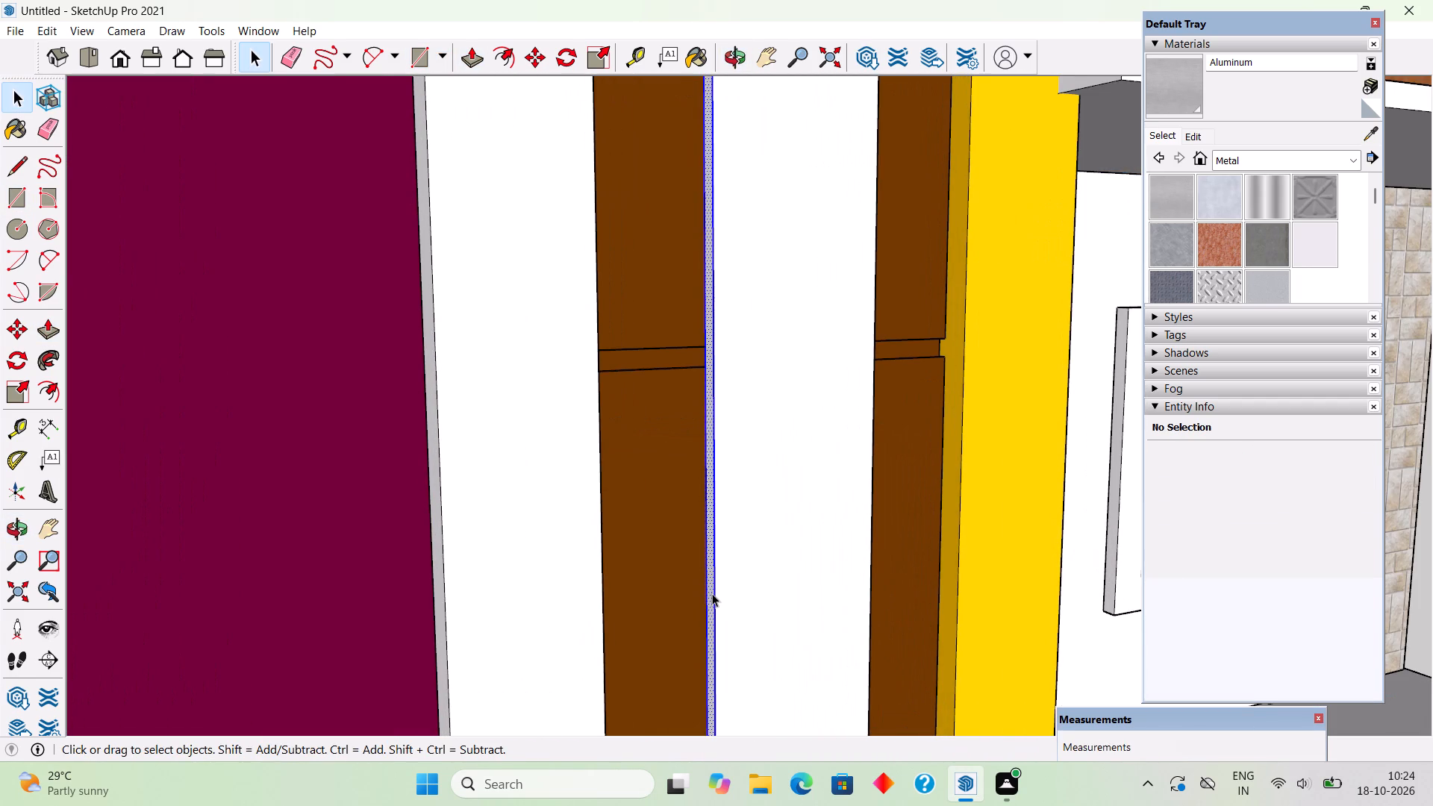
right_click(712, 593)
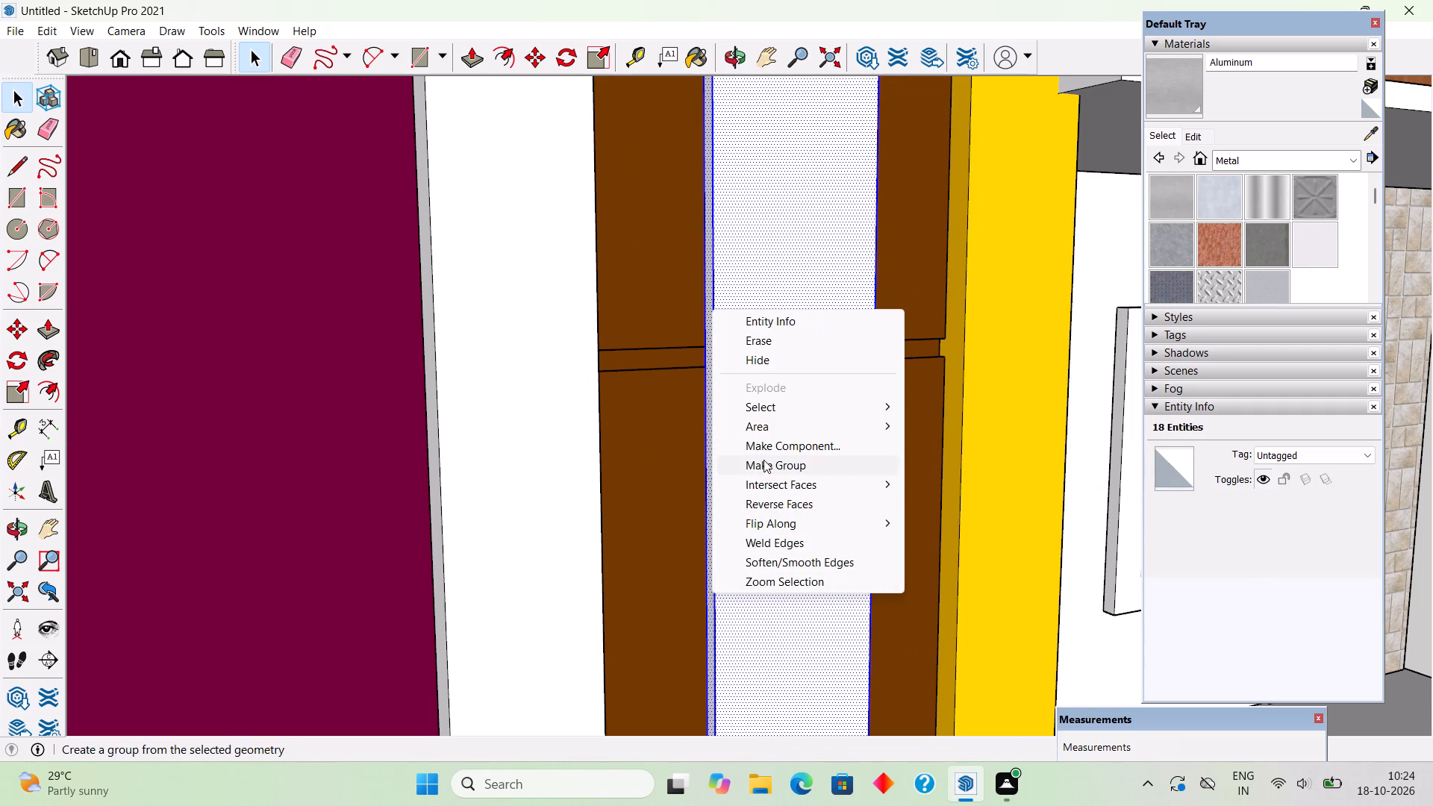
left_click(764, 460)
Inside the plate group, extend the plate's left side face outward by about 2 3/4".
triple_click(752, 501)
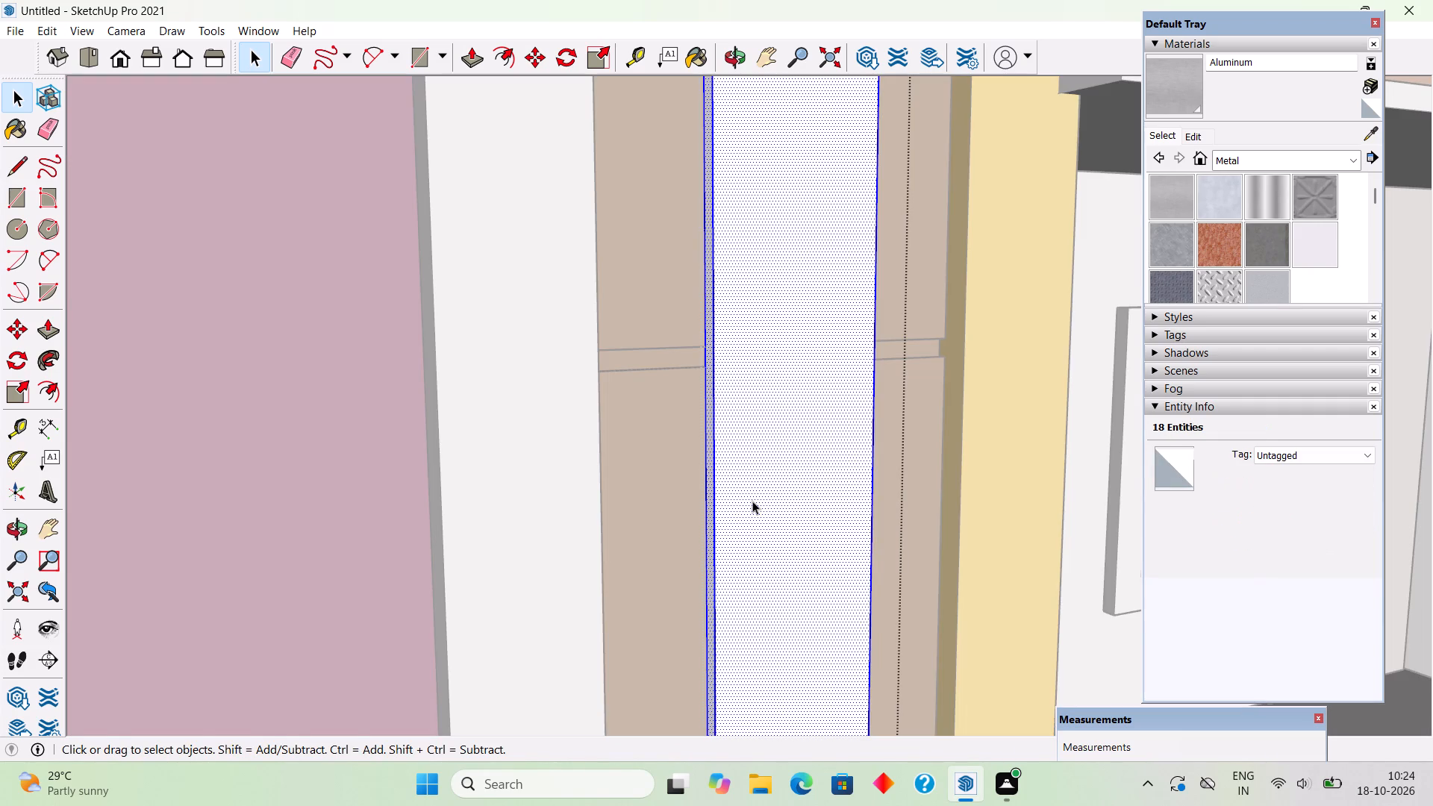
key("p")
left_click(709, 521)
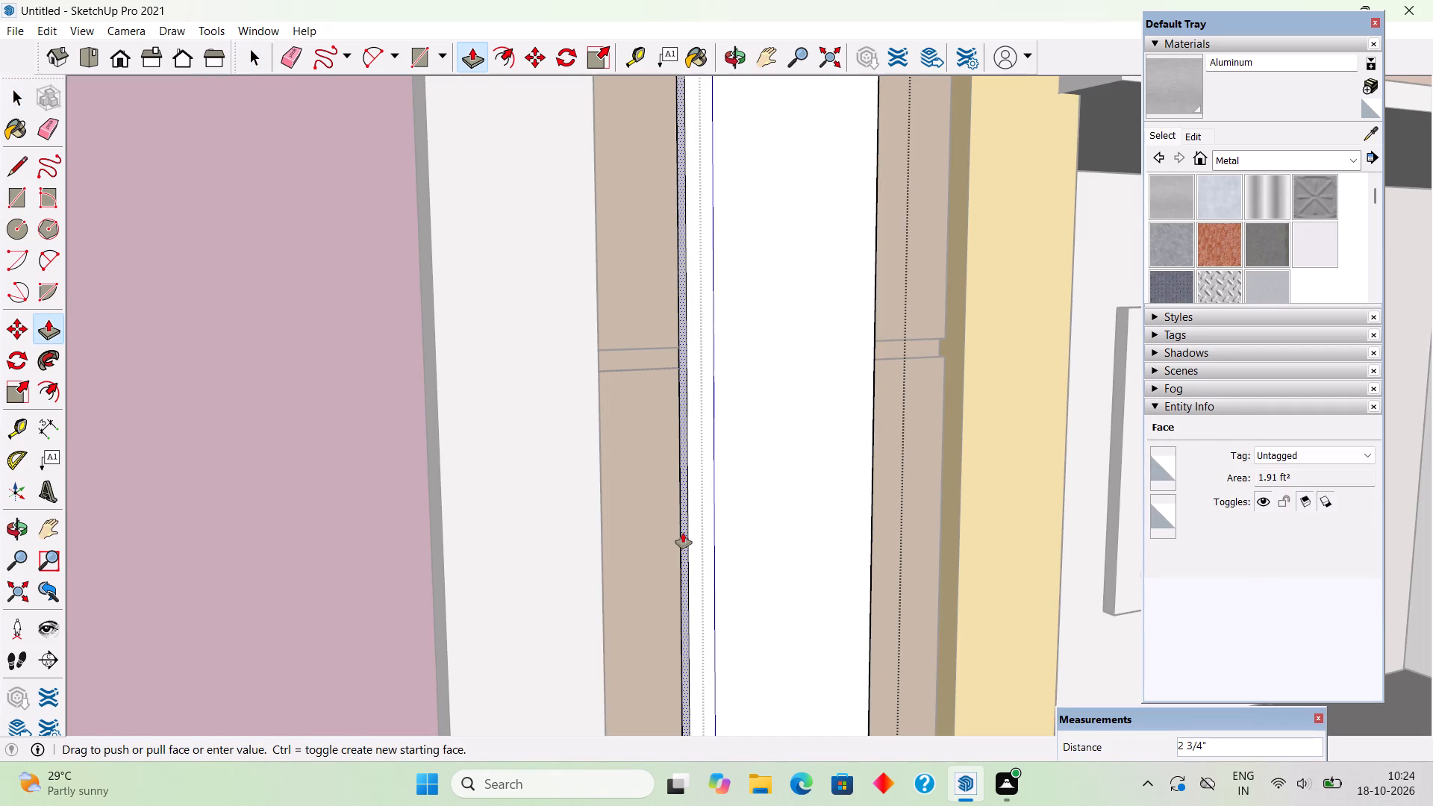
left_click(683, 533)
key("space")
scroll(683, 533, "down", 14)
scroll(682, 533, "up", 1)
scroll(682, 533, "down", 5)
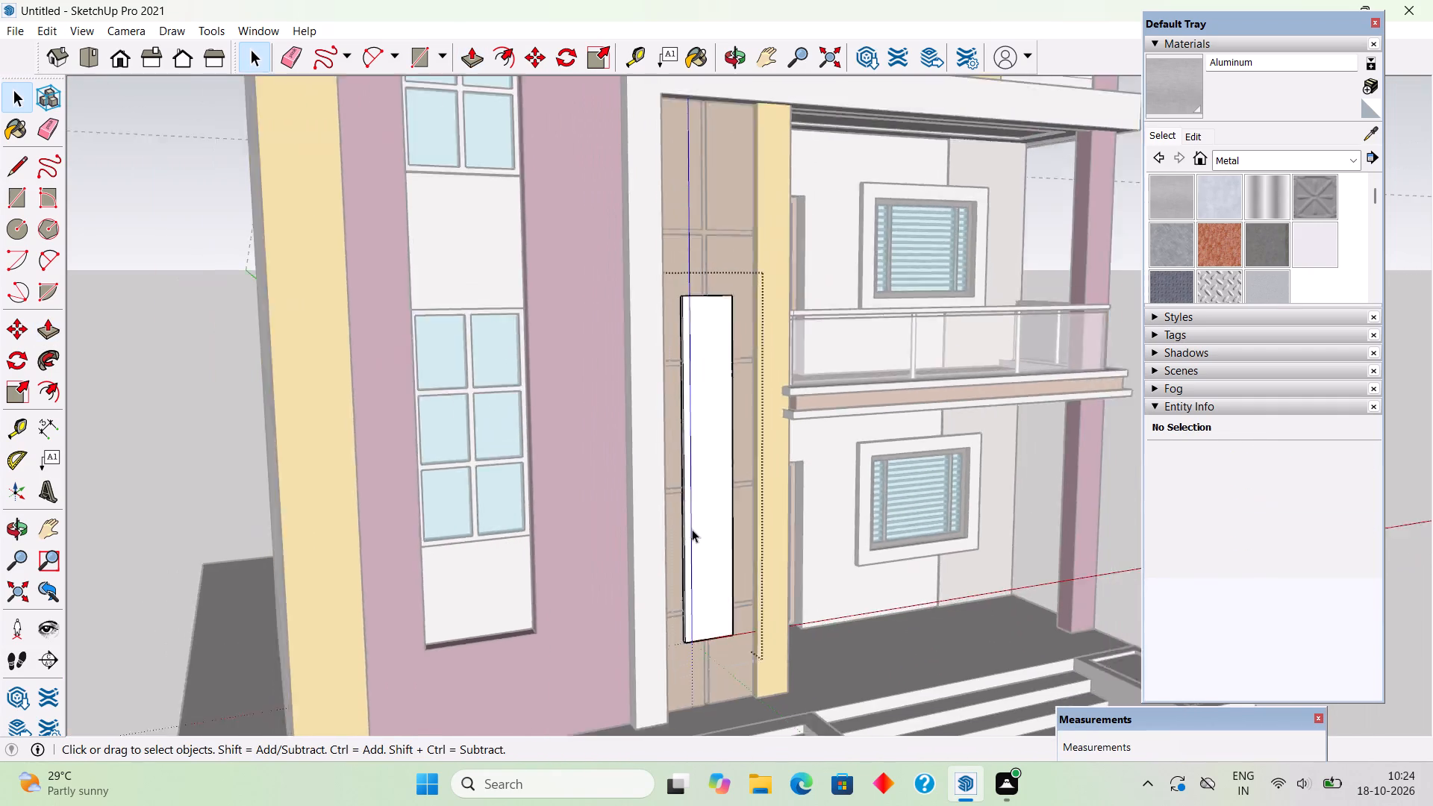
scroll(692, 529, "down", 1)
middle_click_drag(716, 527, 600, 510)
scroll(599, 510, "down", 1)
left_click(1054, 508)
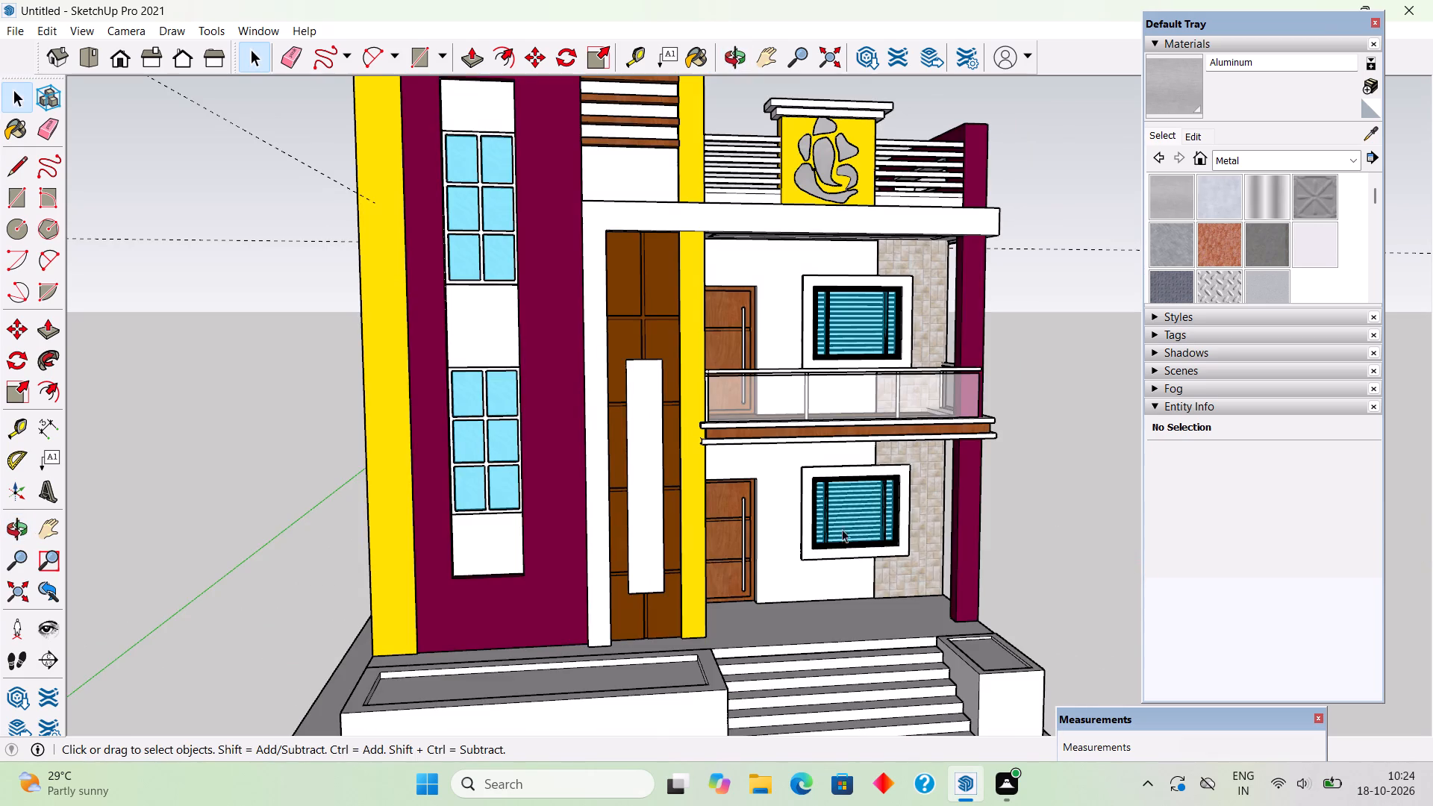
Draw two closed freehand curled outlines on the white plate, one on the lower half and one above it.
middle_click_drag(758, 497, 625, 482)
middle_click_drag(623, 486, 655, 484)
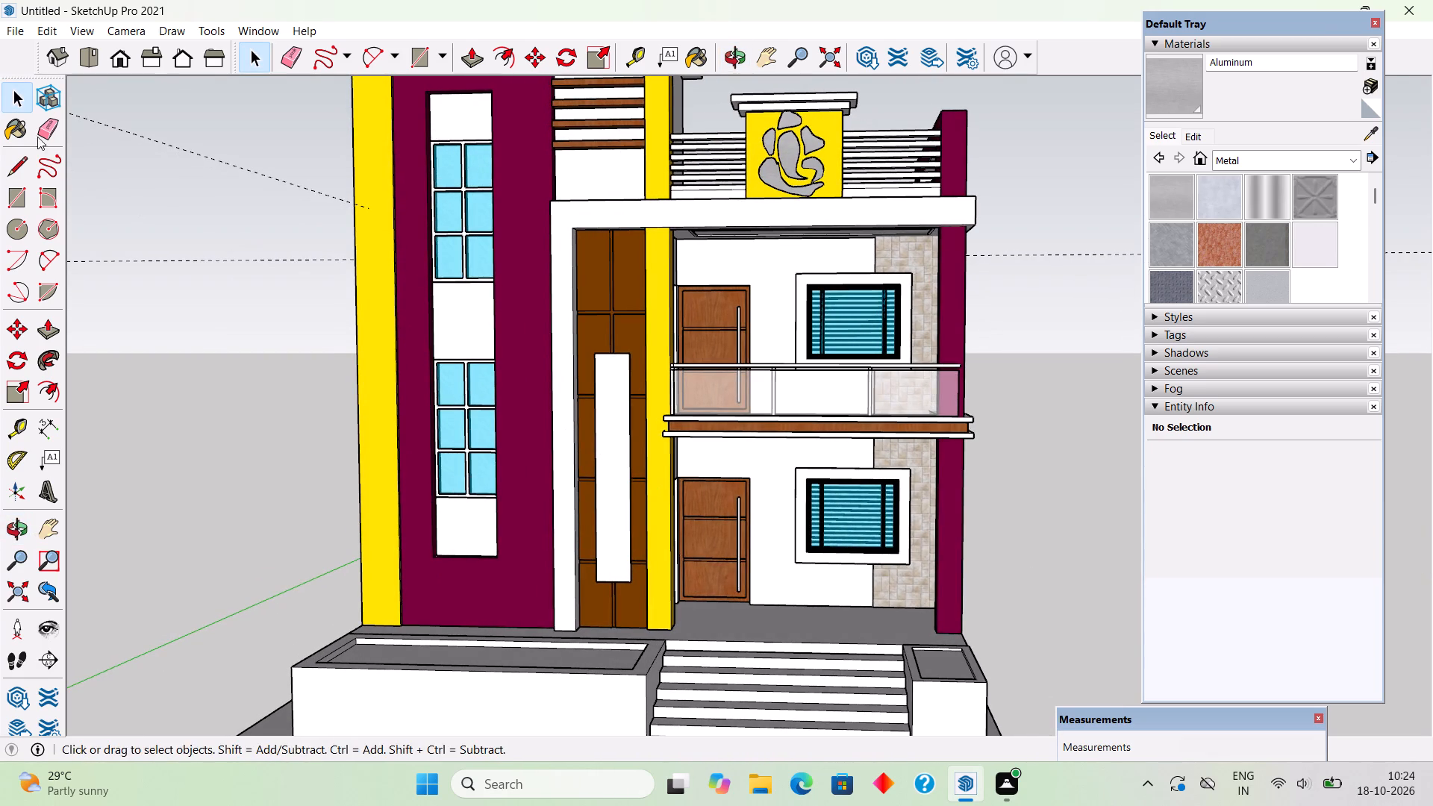
left_click(37, 170)
scroll(619, 504, "up", 9)
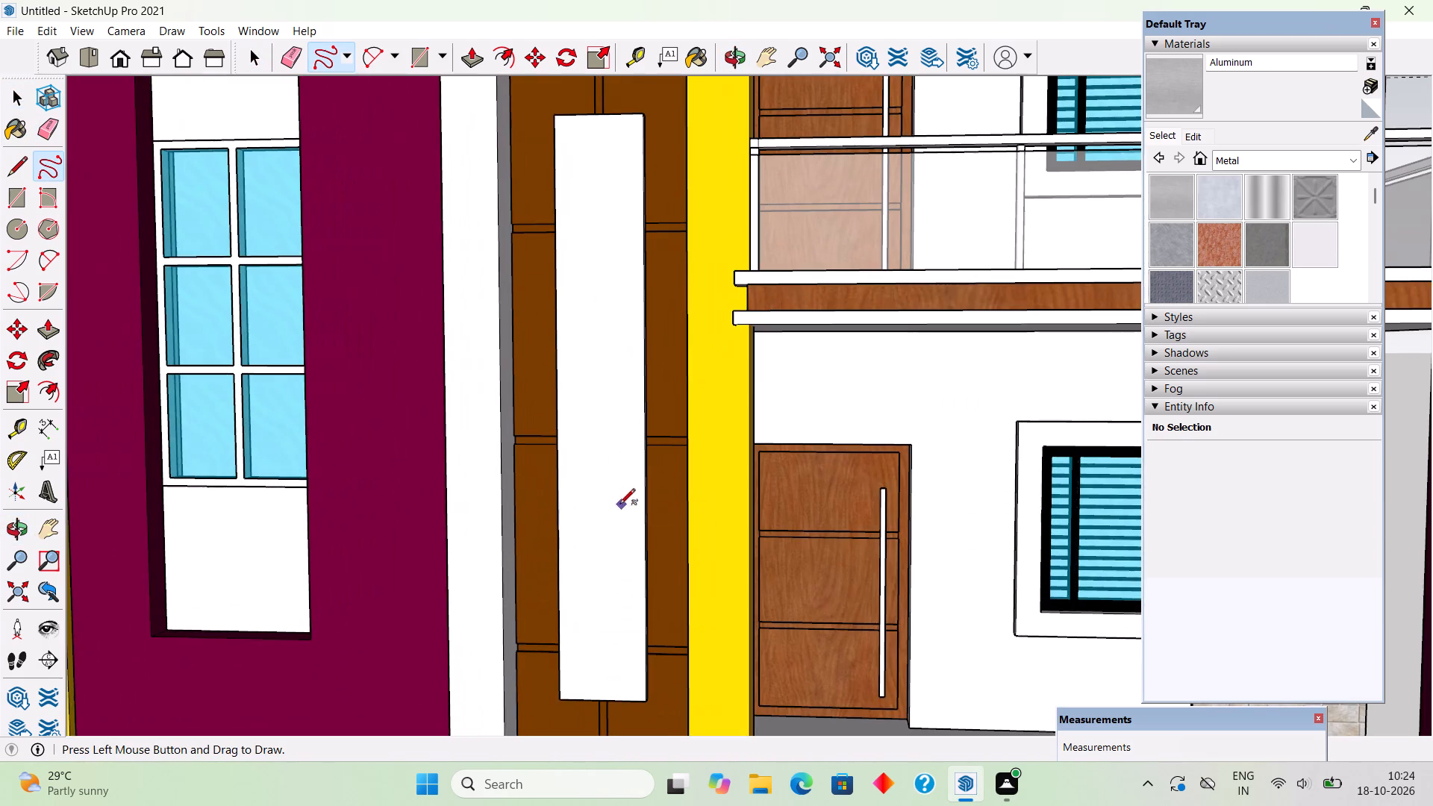
left_click(613, 651)
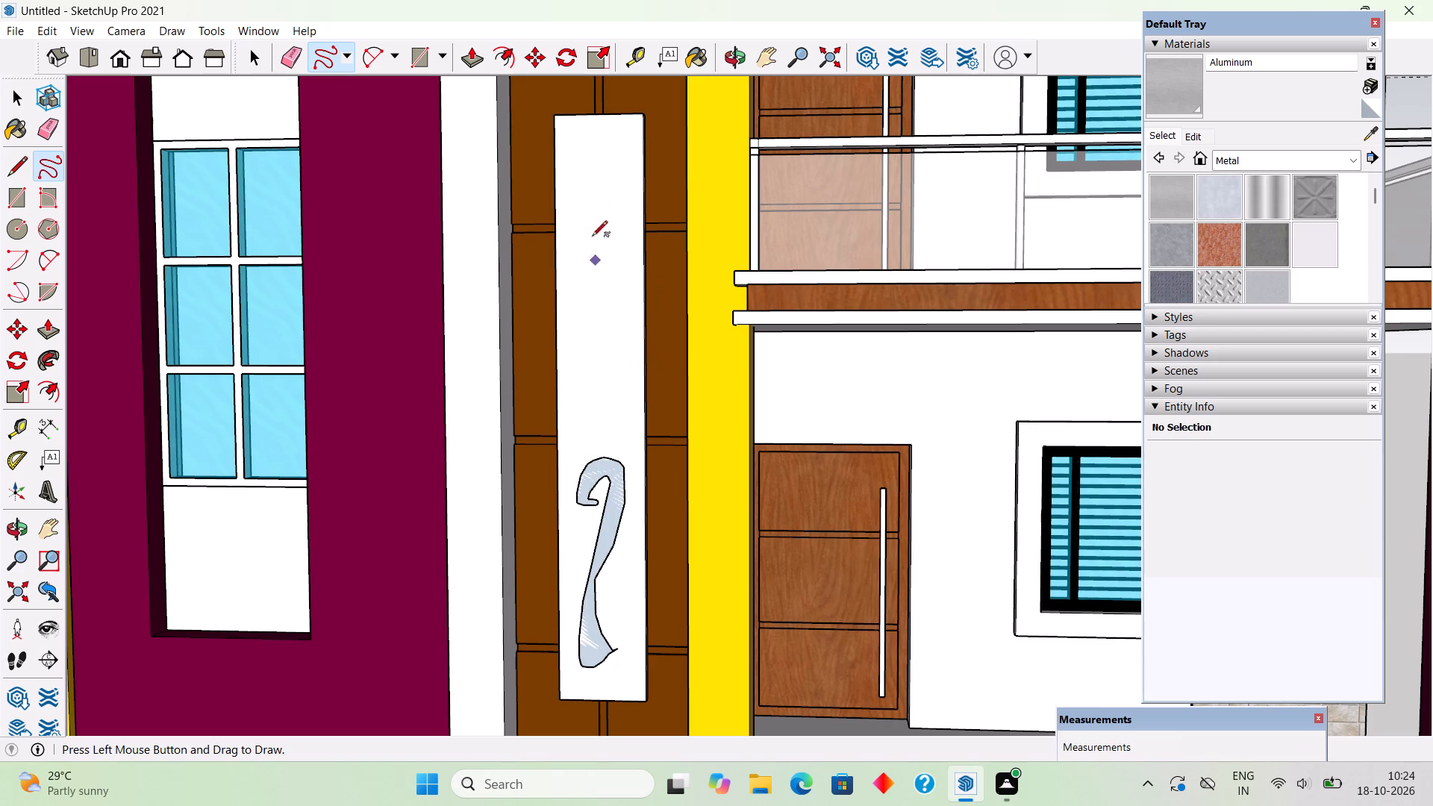
left_click(580, 178)
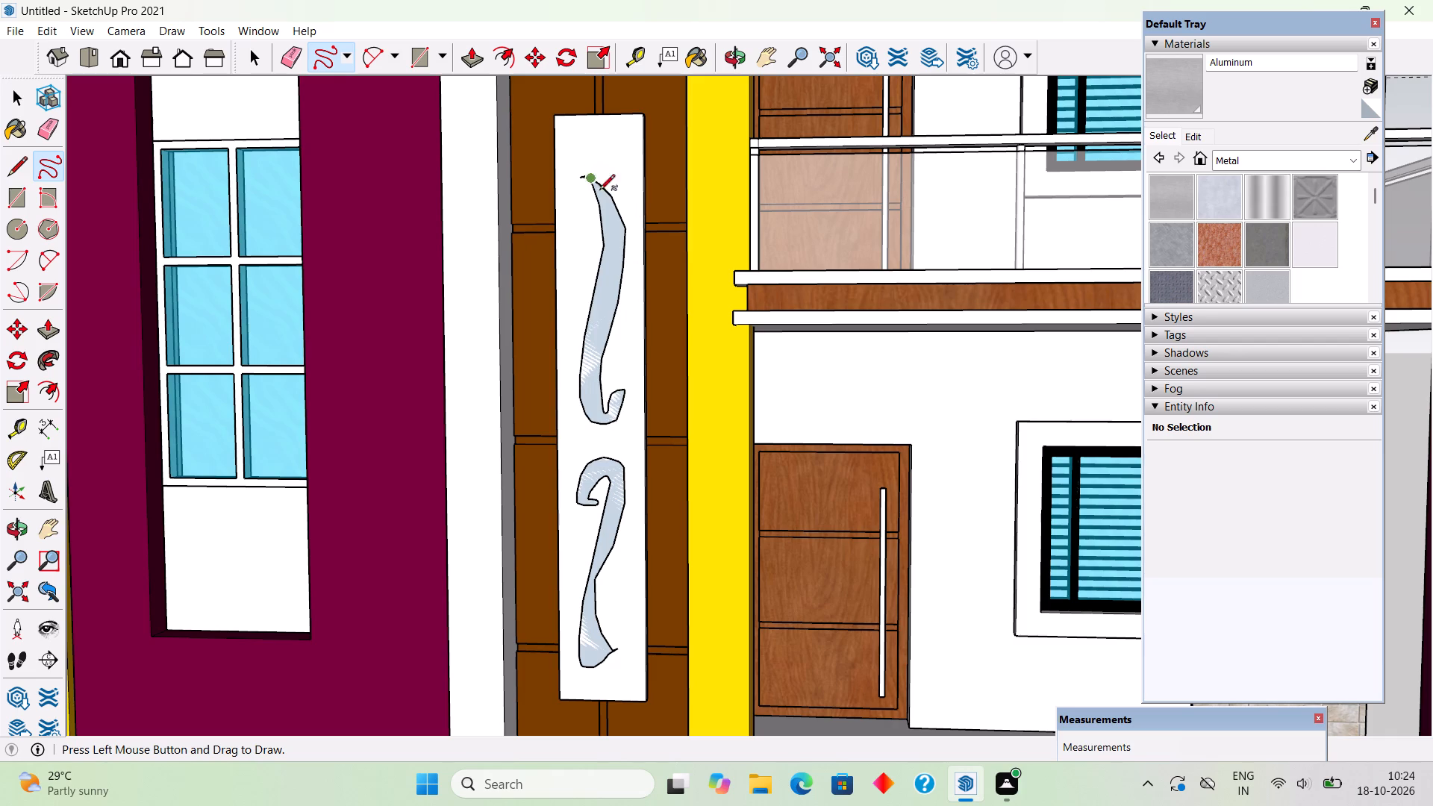
Extrude both curled freehand faces 1" out from the plate.
key("space")
scroll(593, 392, "up", 2)
key("p")
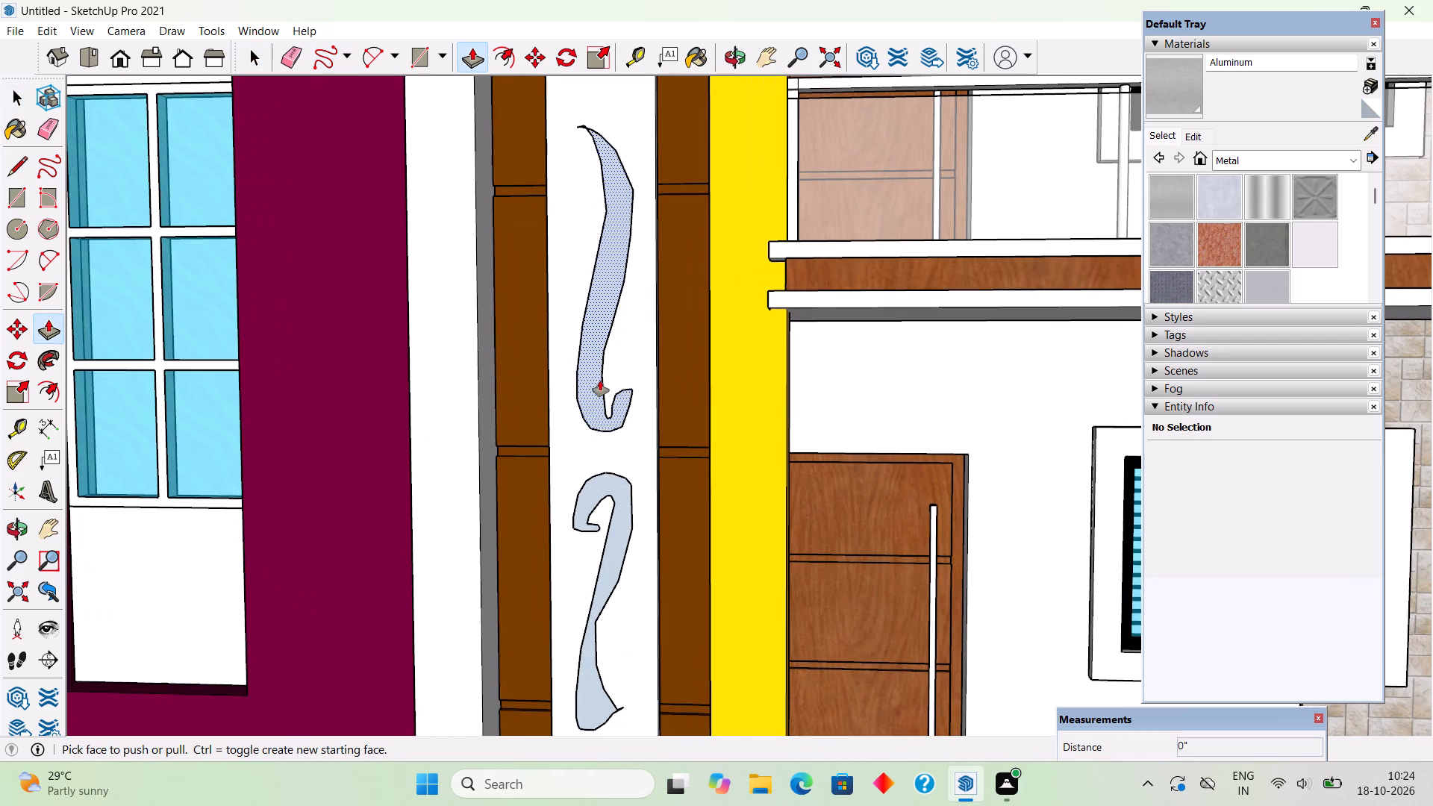
left_click(592, 384)
type("1\"")
key("Return")
double_click(611, 489)
key("space")
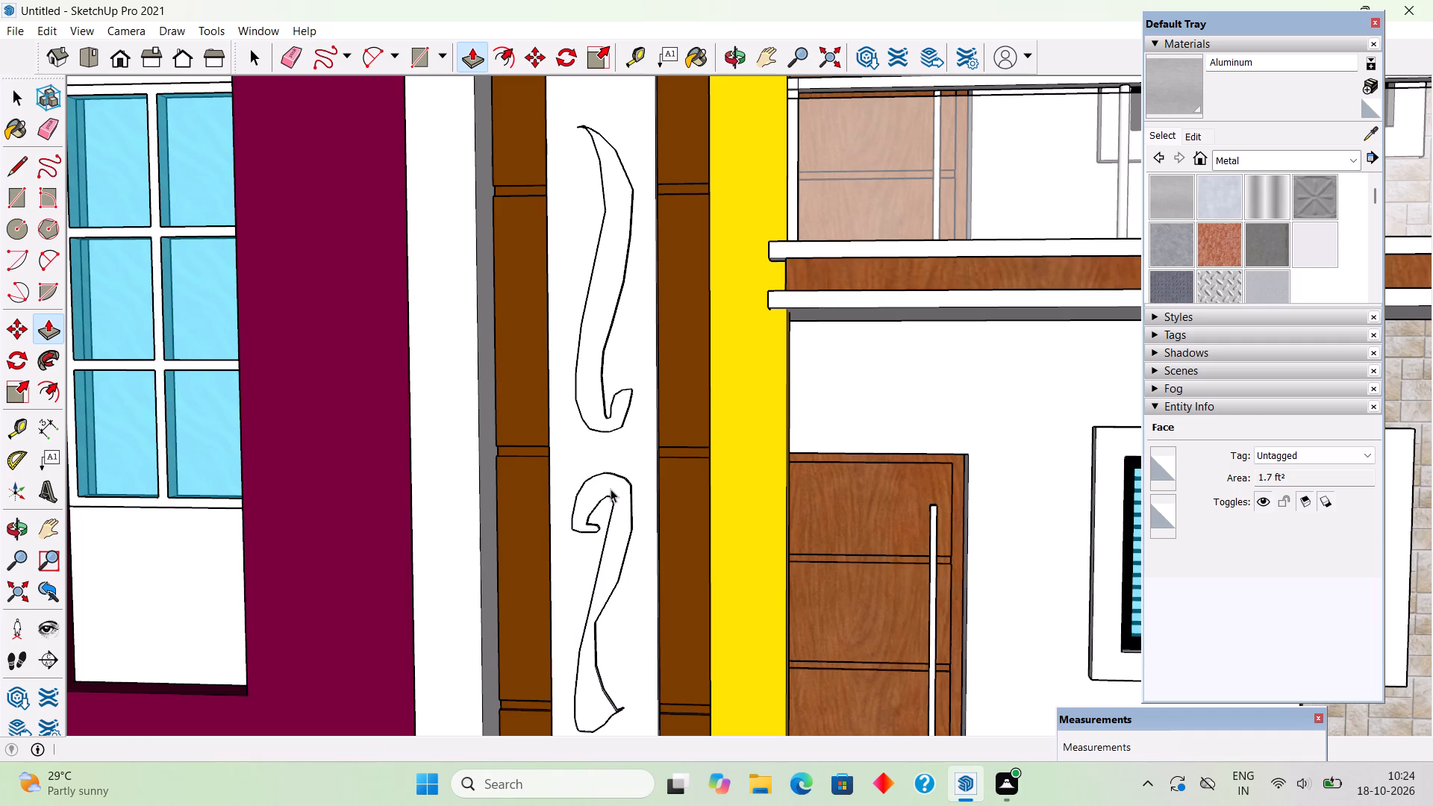
Paint both raised curled motifs on the plate with the Aluminum material.
triple_click(611, 489)
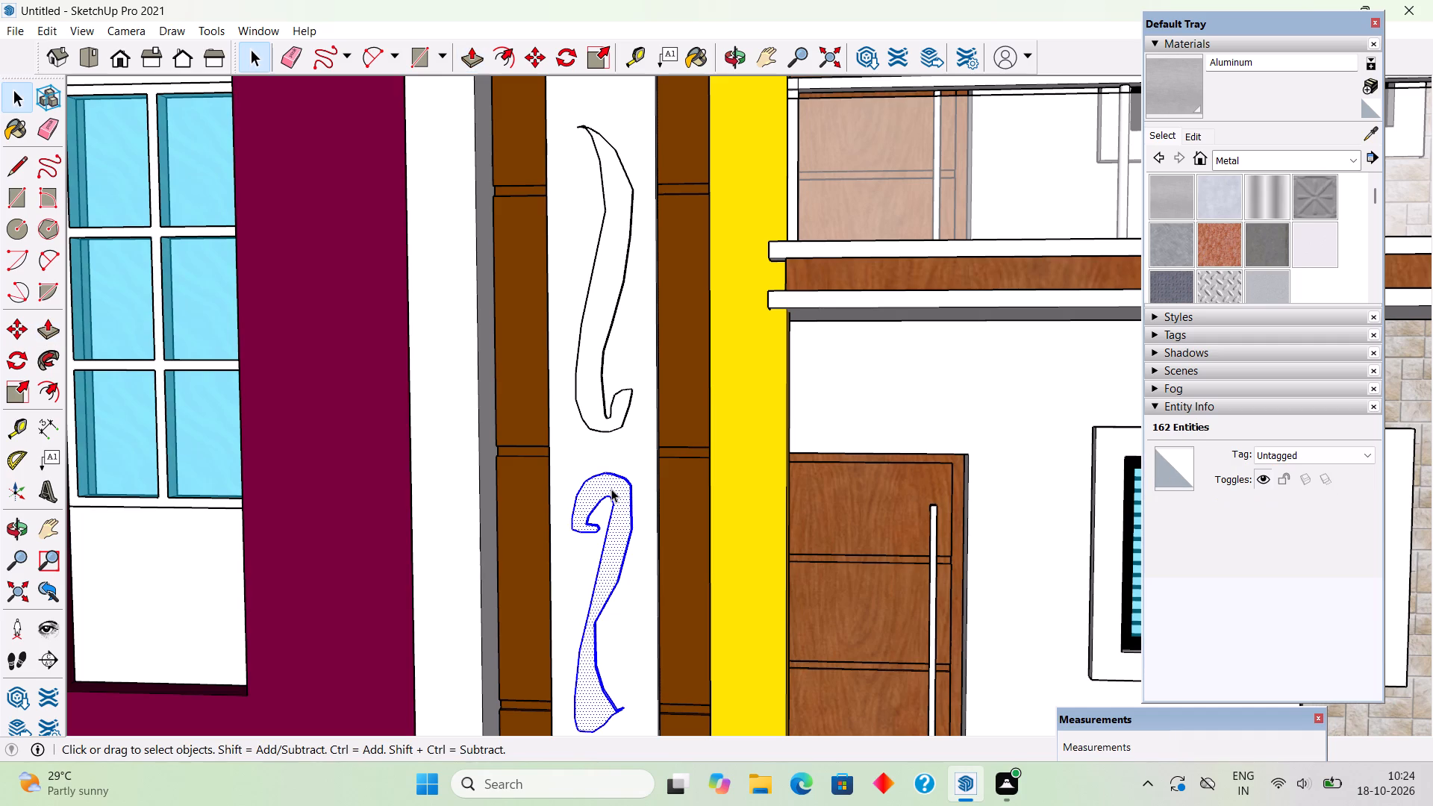
left_click(1174, 196)
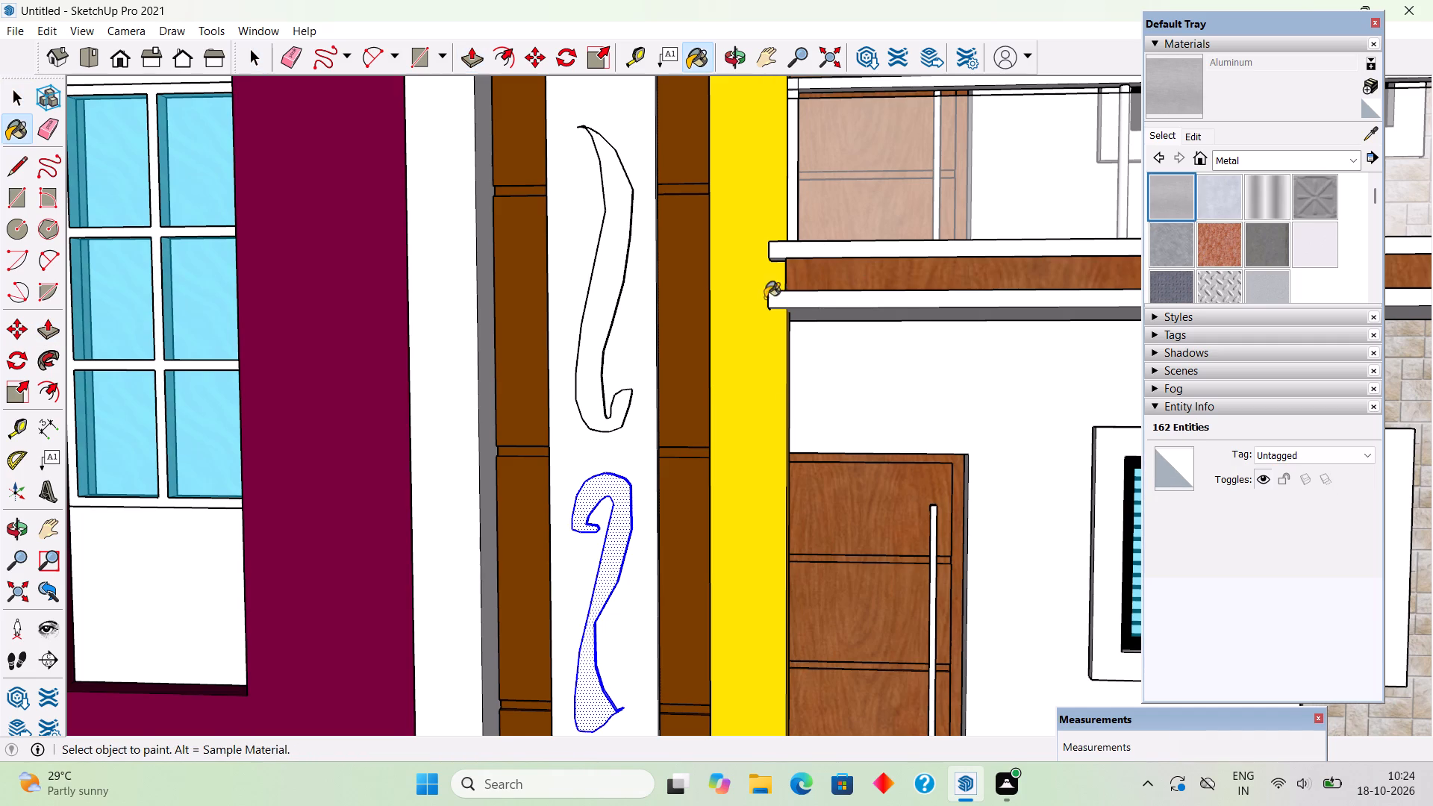
left_click(595, 367)
left_click(621, 501)
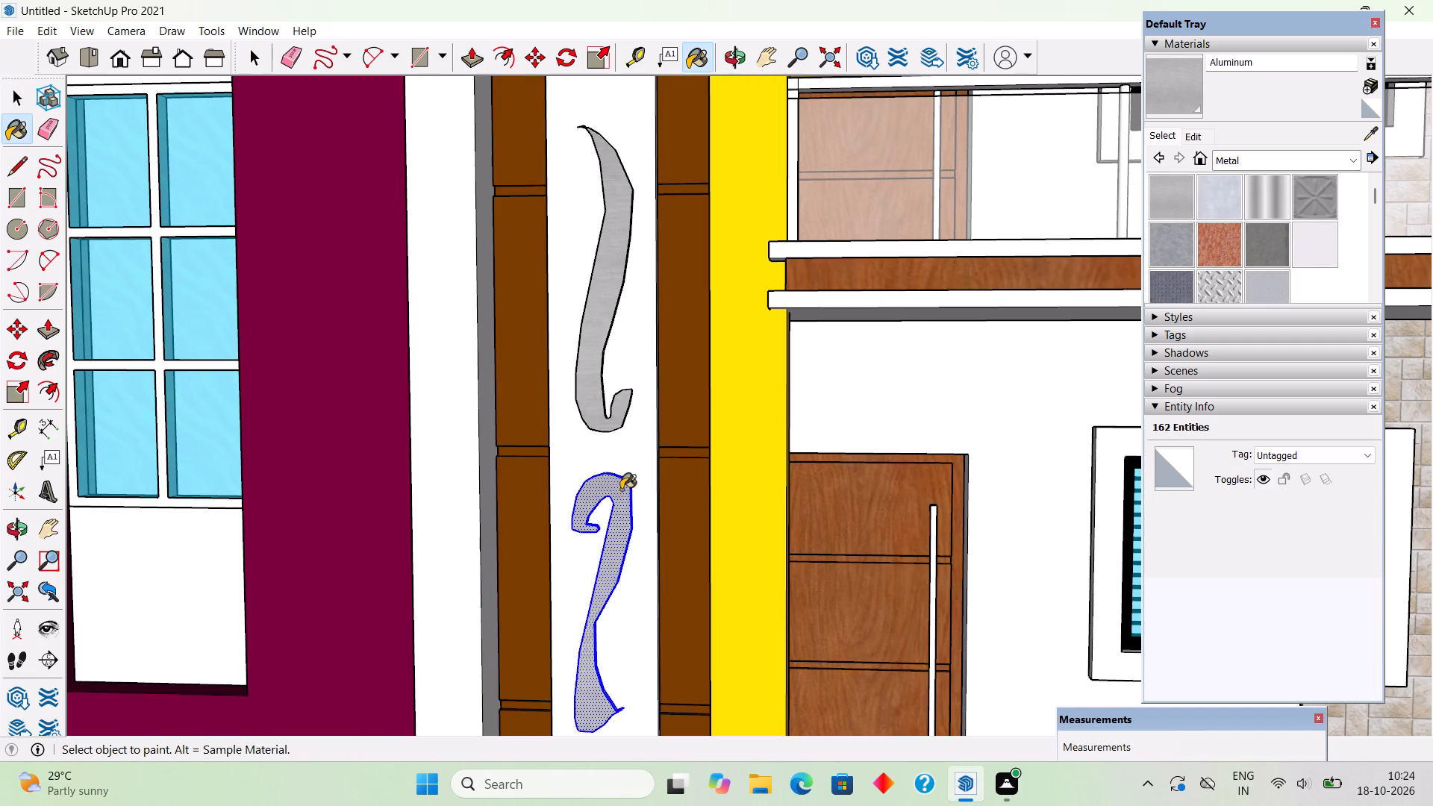
scroll(621, 490, "down", 5)
key("space")
scroll(619, 493, "down", 17)
left_click(984, 477)
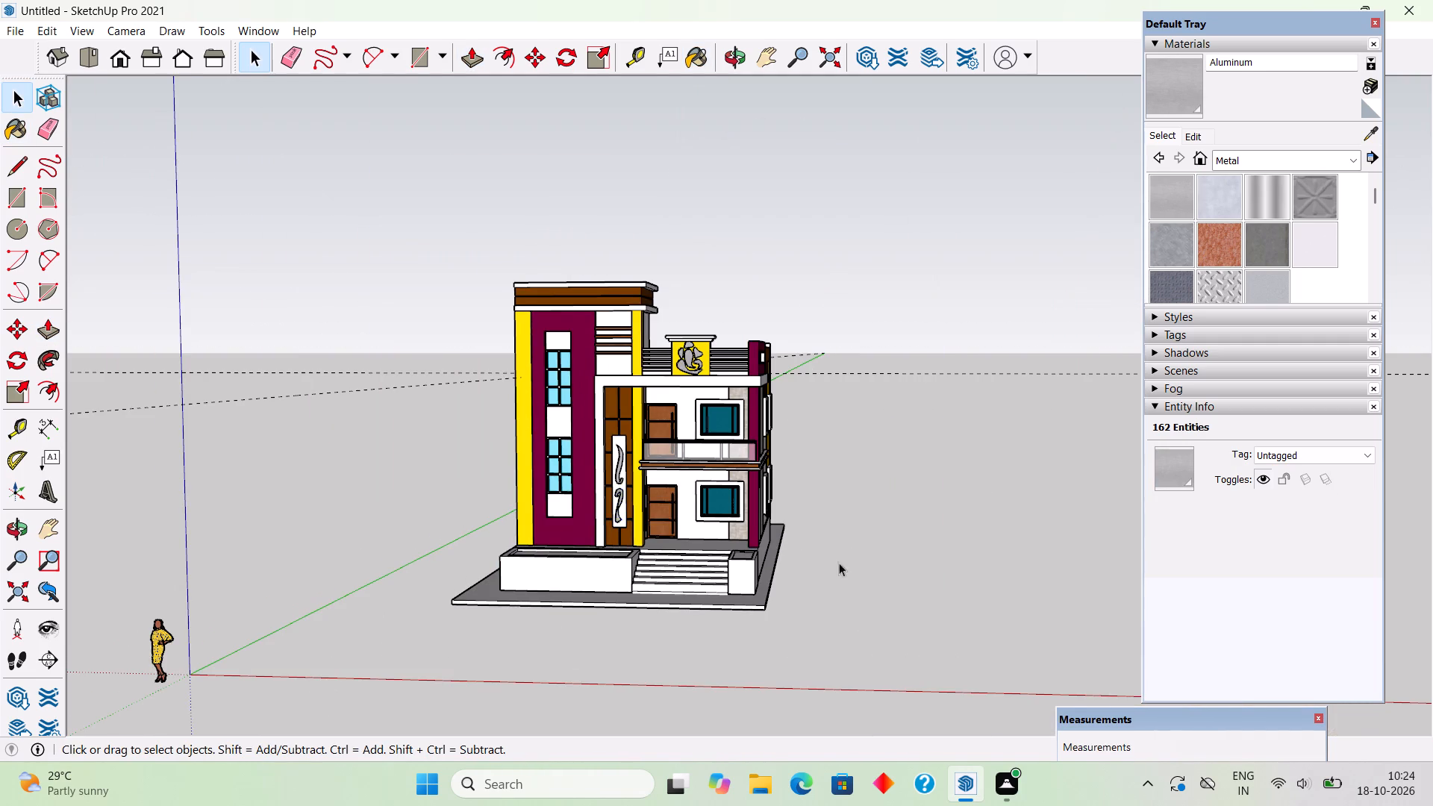
Paint the plate behind the curled motifs with Metal Aluminum Anodized from the Metal collection.
middle_click_drag(839, 563, 923, 560)
scroll(925, 560, "up", 4)
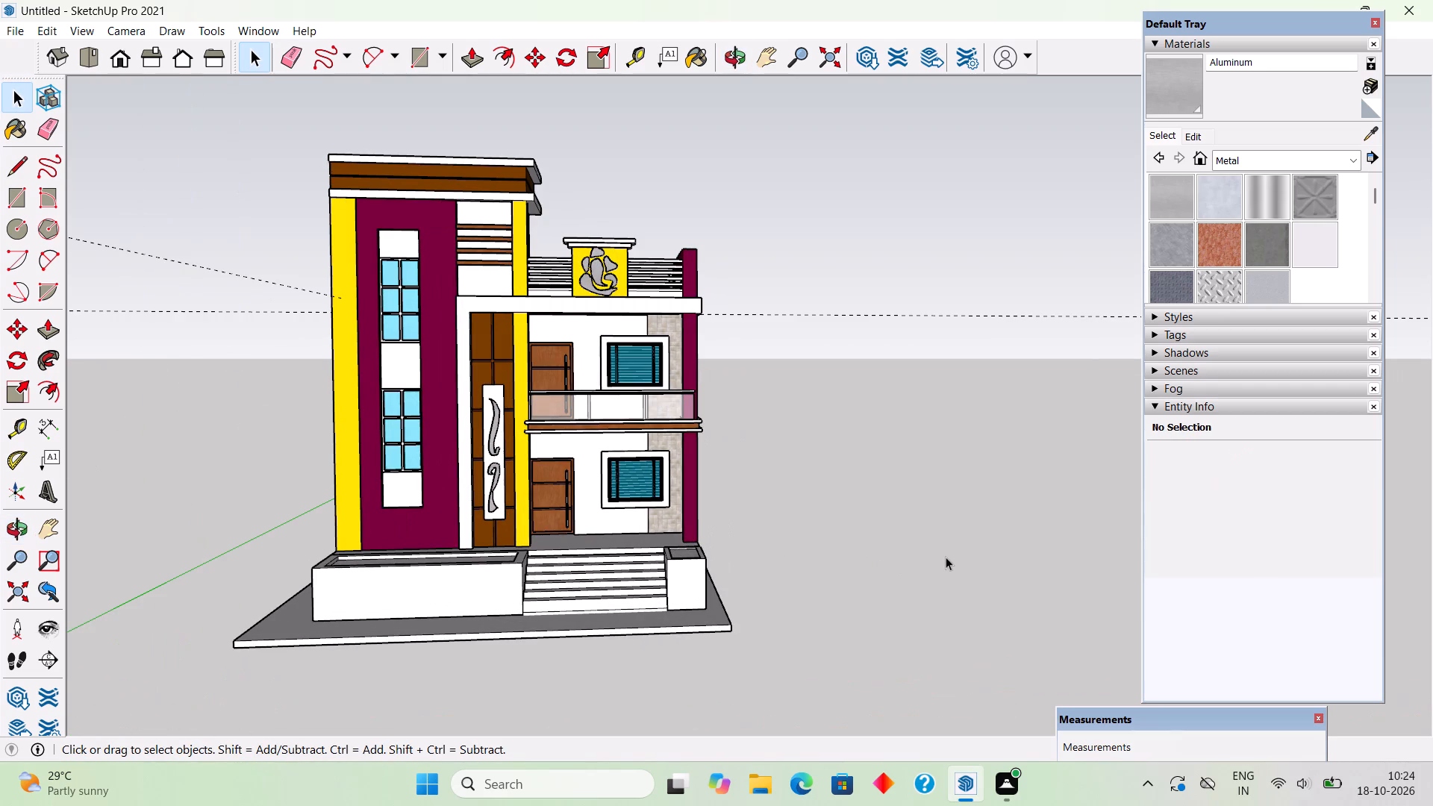
scroll(1212, 327, "up", 2)
left_click(1207, 210)
scroll(802, 327, "up", 5)
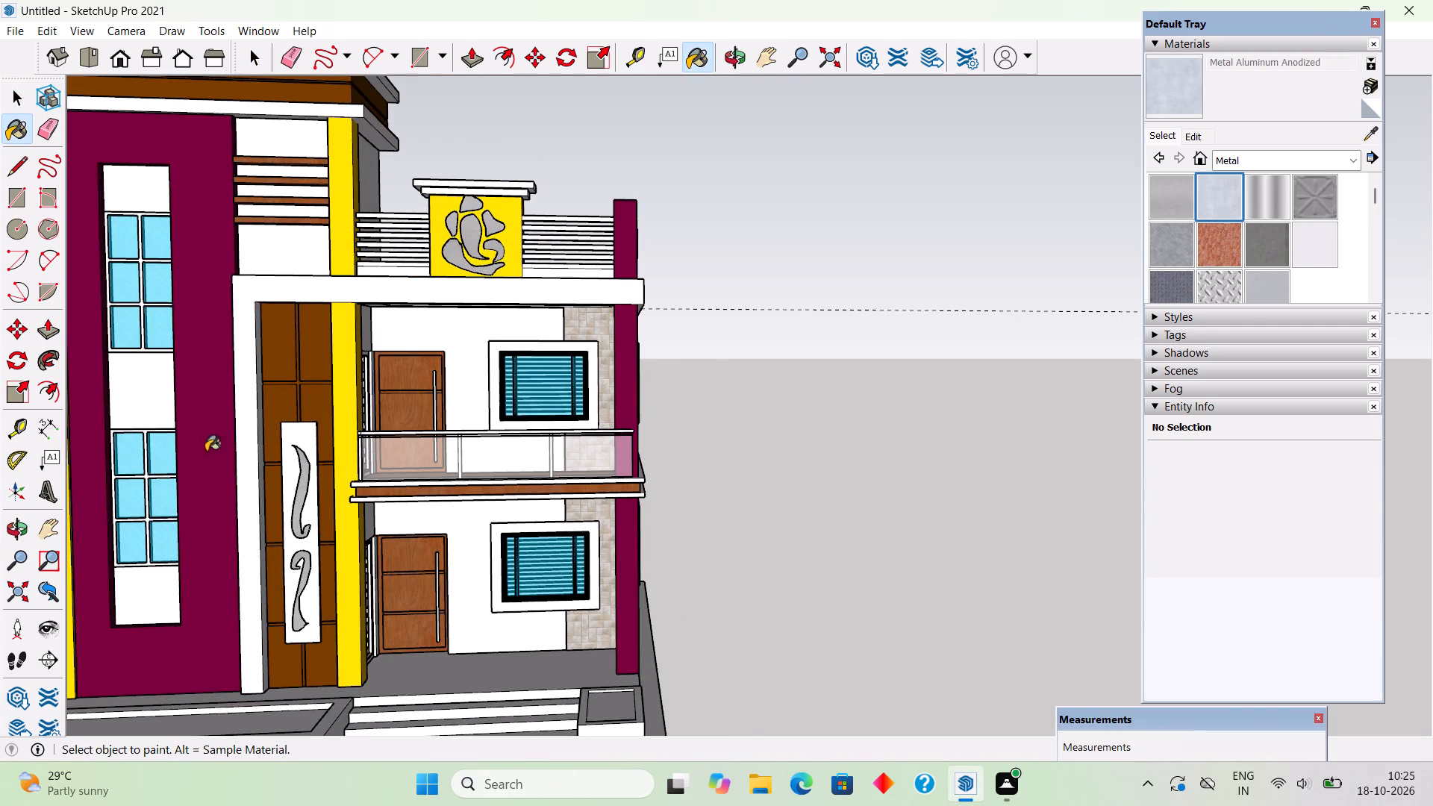
scroll(230, 435, "up", 3)
left_click(337, 434)
scroll(346, 425, "down", 10)
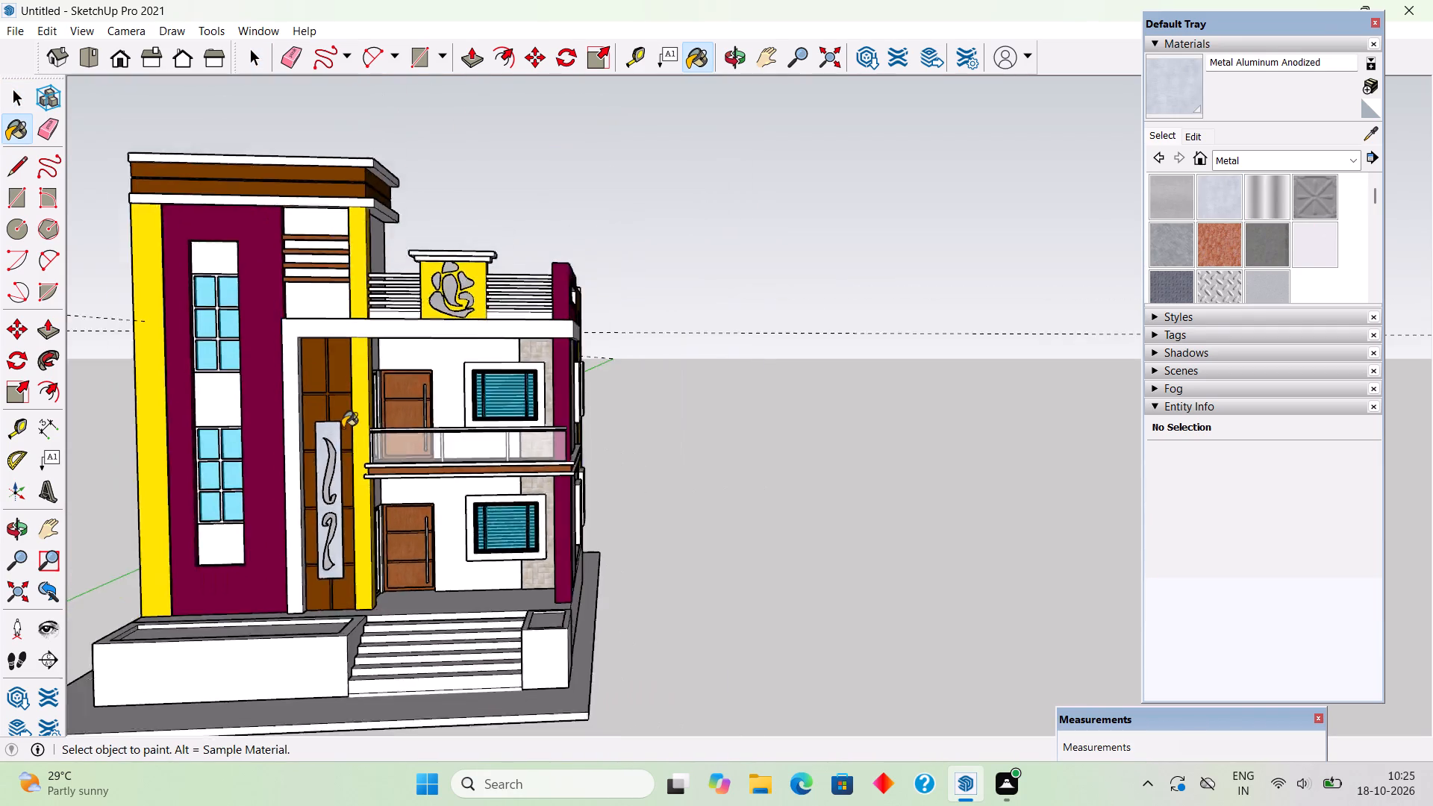
scroll(343, 428, "down", 1)
key("space")
middle_click_drag(520, 567, 612, 634)
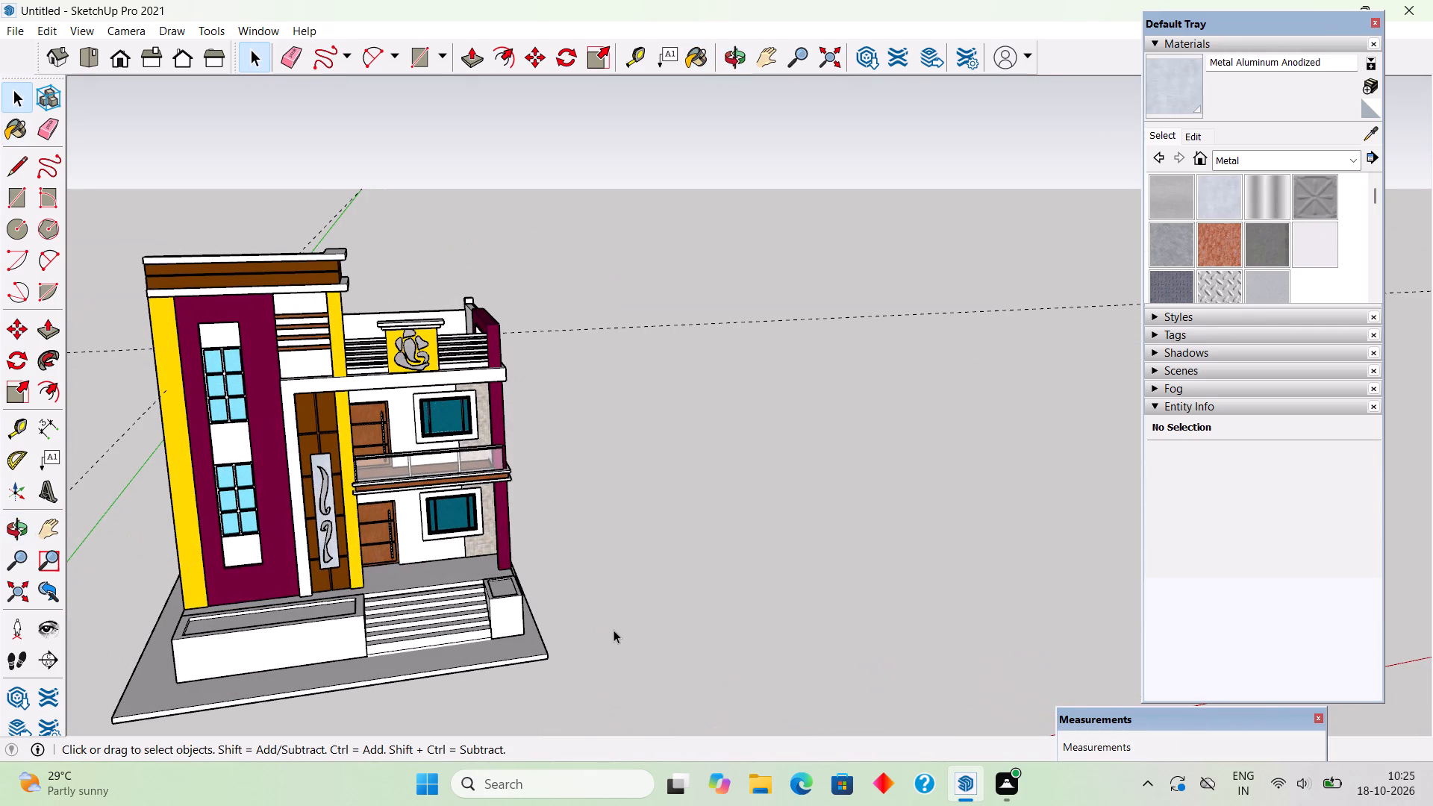
Paint the long handles of the ground-floor and upper-floor doors with Metal Aluminum Anodized.
left_click(1211, 196)
scroll(348, 535, "up", 20)
scroll(348, 535, "up", 2)
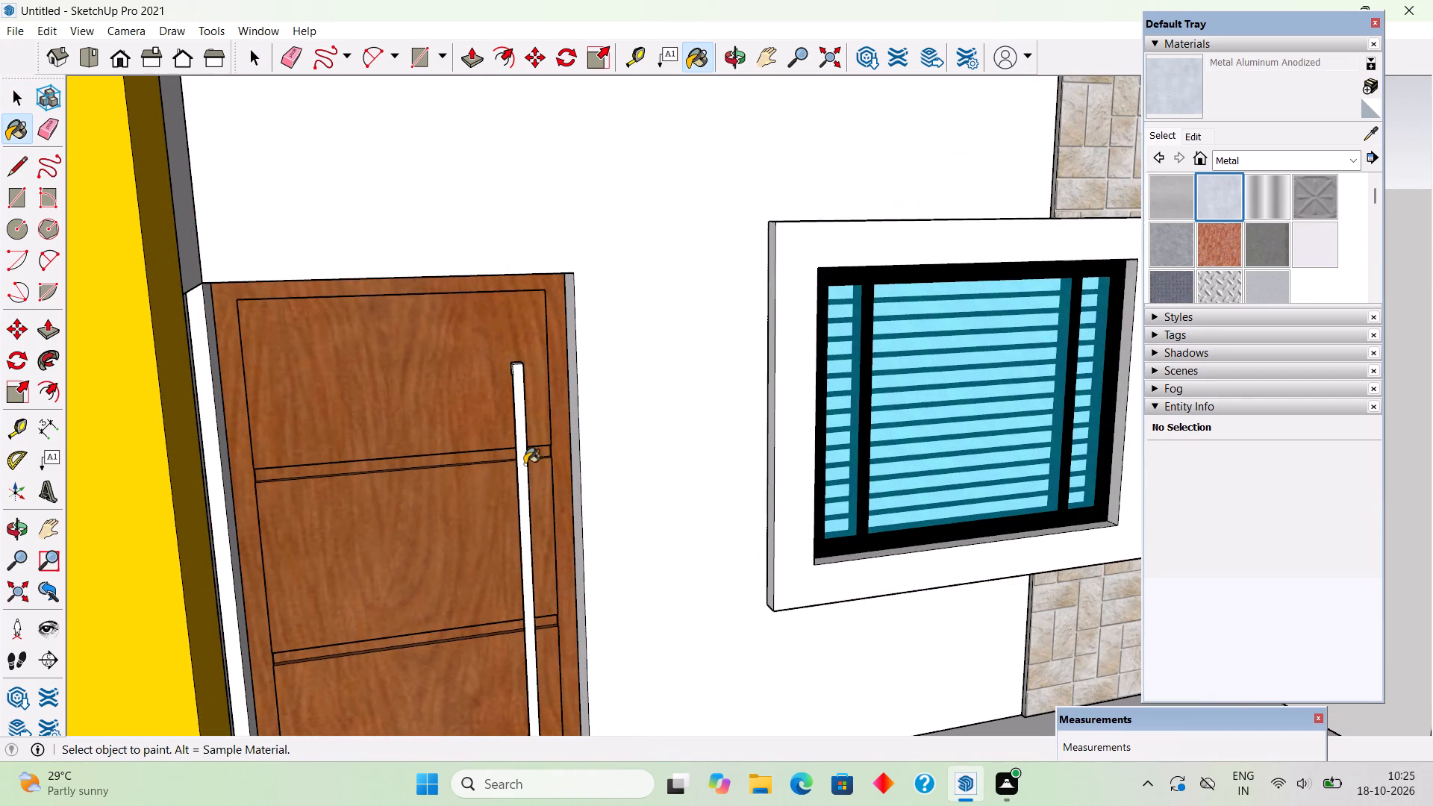
left_click(519, 469)
scroll(516, 472, "down", 10)
scroll(523, 143, "up", 2)
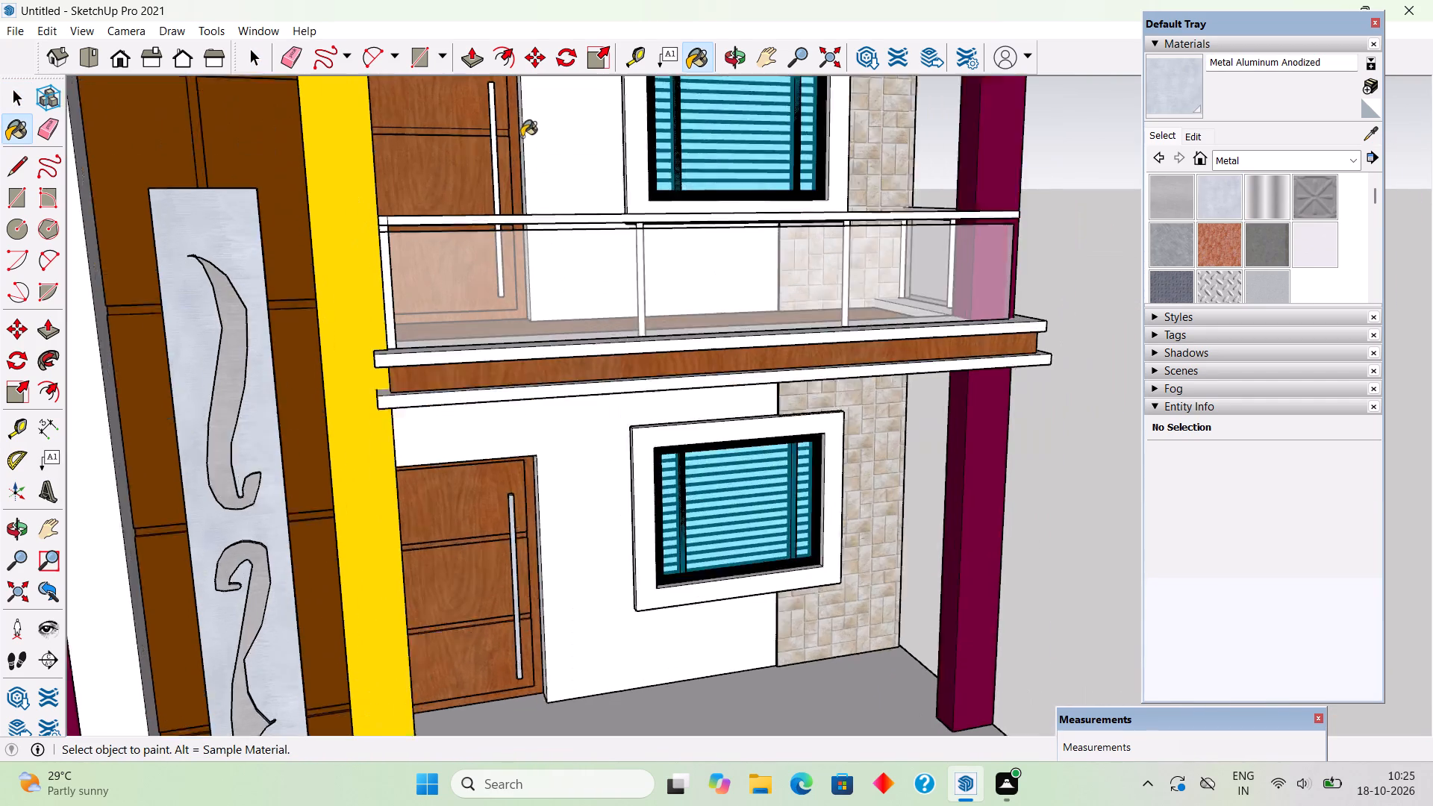
scroll(522, 137, "up", 7)
left_click(482, 171)
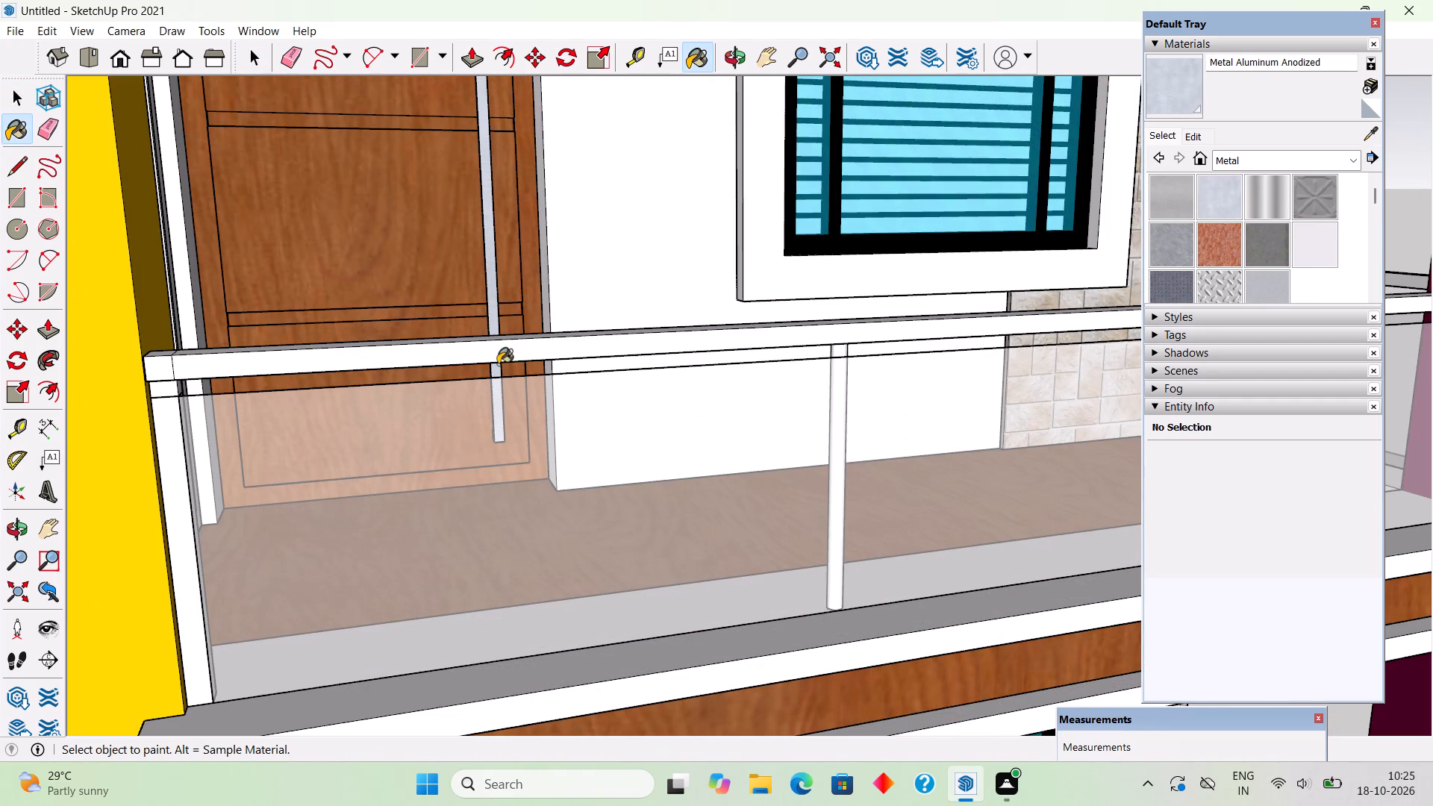
Paint the balcony railing's top rail with Metal Aluminum Anodized.
left_click(502, 350)
scroll(190, 387, "down", 2)
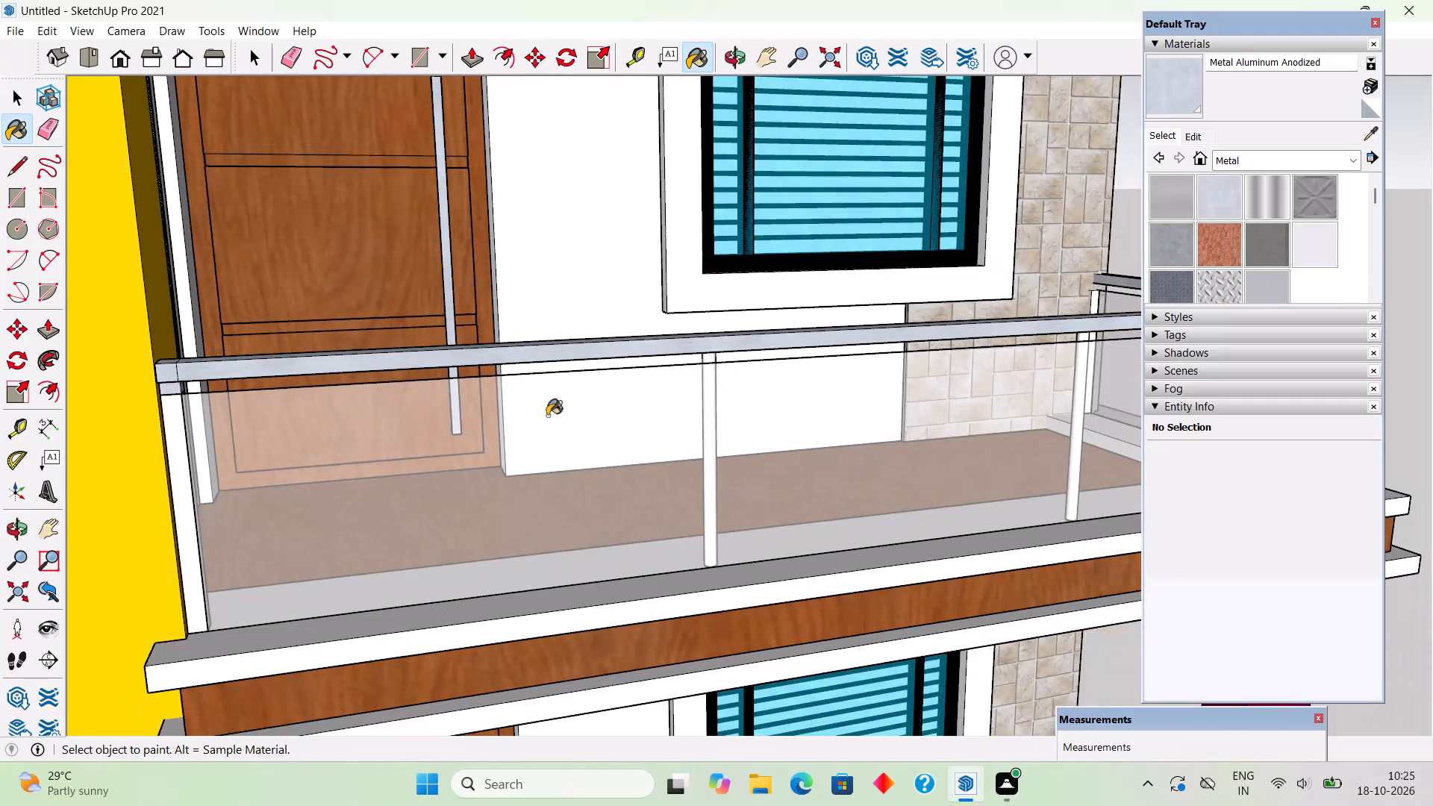
scroll(631, 384, "down", 9)
key("space")
Examine the painted house exterior from the front and from the side corner.
middle_click_drag(743, 513, 646, 361)
scroll(666, 371, "down", 7)
middle_click_drag(646, 361, 651, 362)
scroll(630, 383, "down", 3)
middle_click_drag(629, 390, 604, 470)
scroll(604, 470, "down", 3)
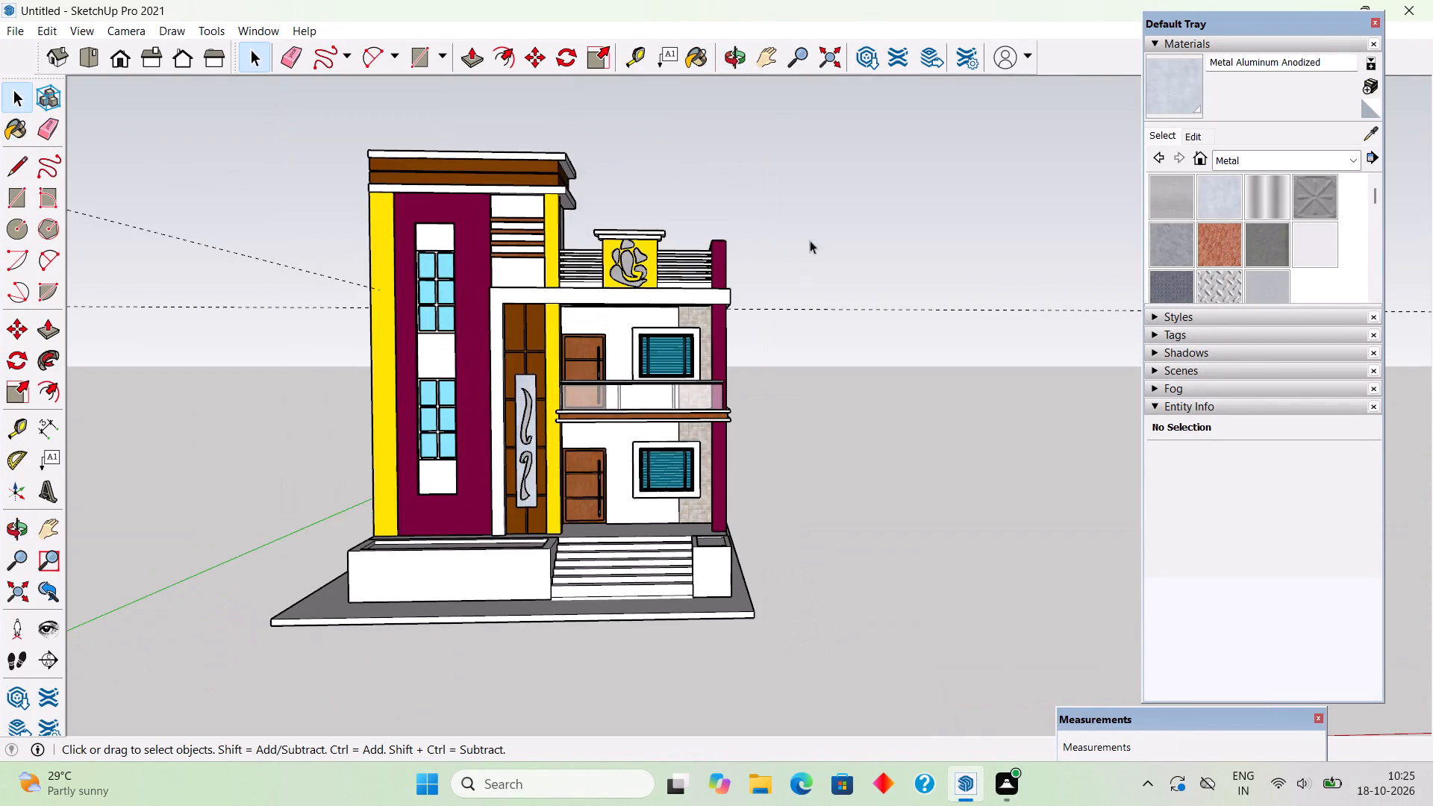
scroll(803, 199, "up", 3)
scroll(786, 263, "down", 3)
middle_click_drag(699, 340, 446, 343)
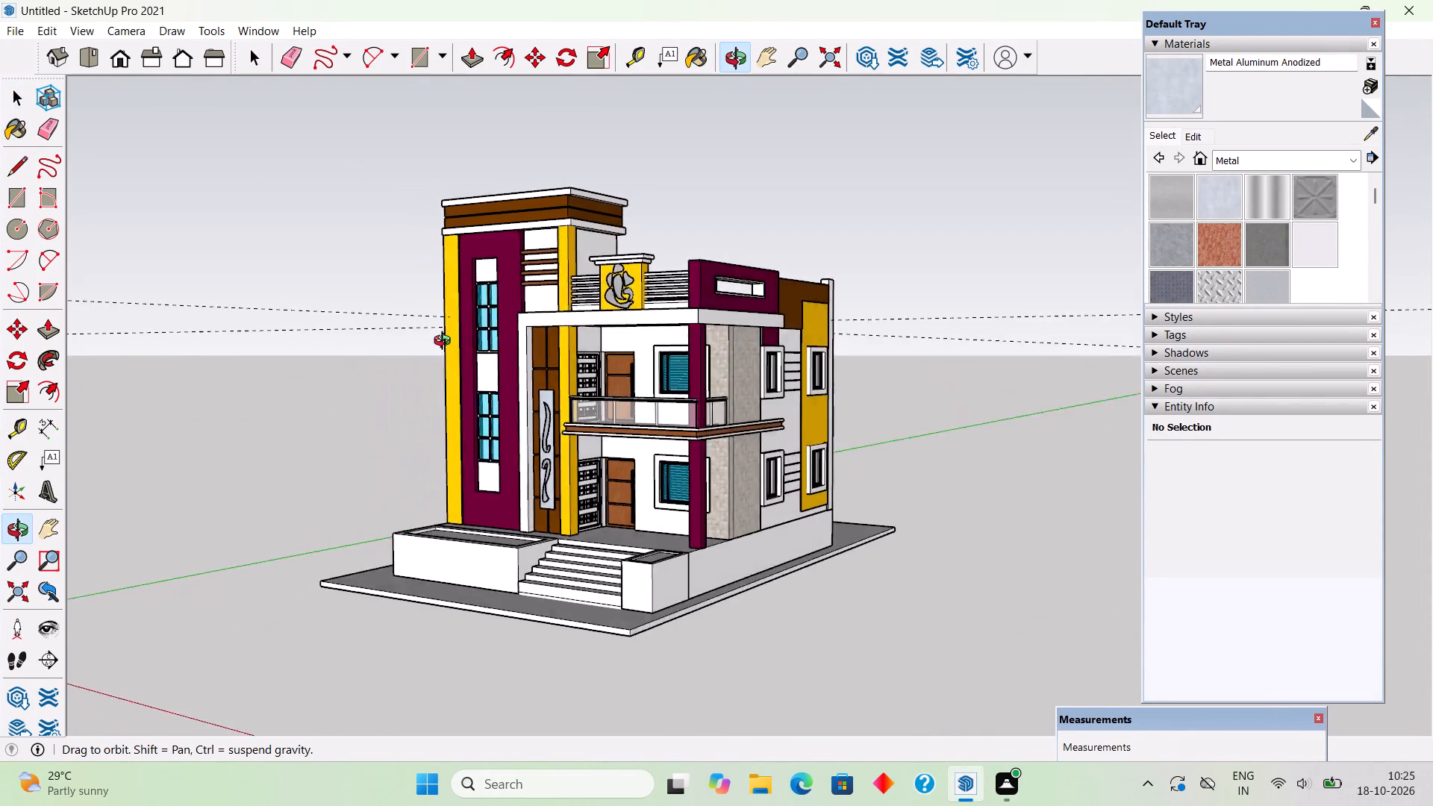
middle_click_drag(446, 343, 360, 313)
scroll(360, 313, "up", 1)
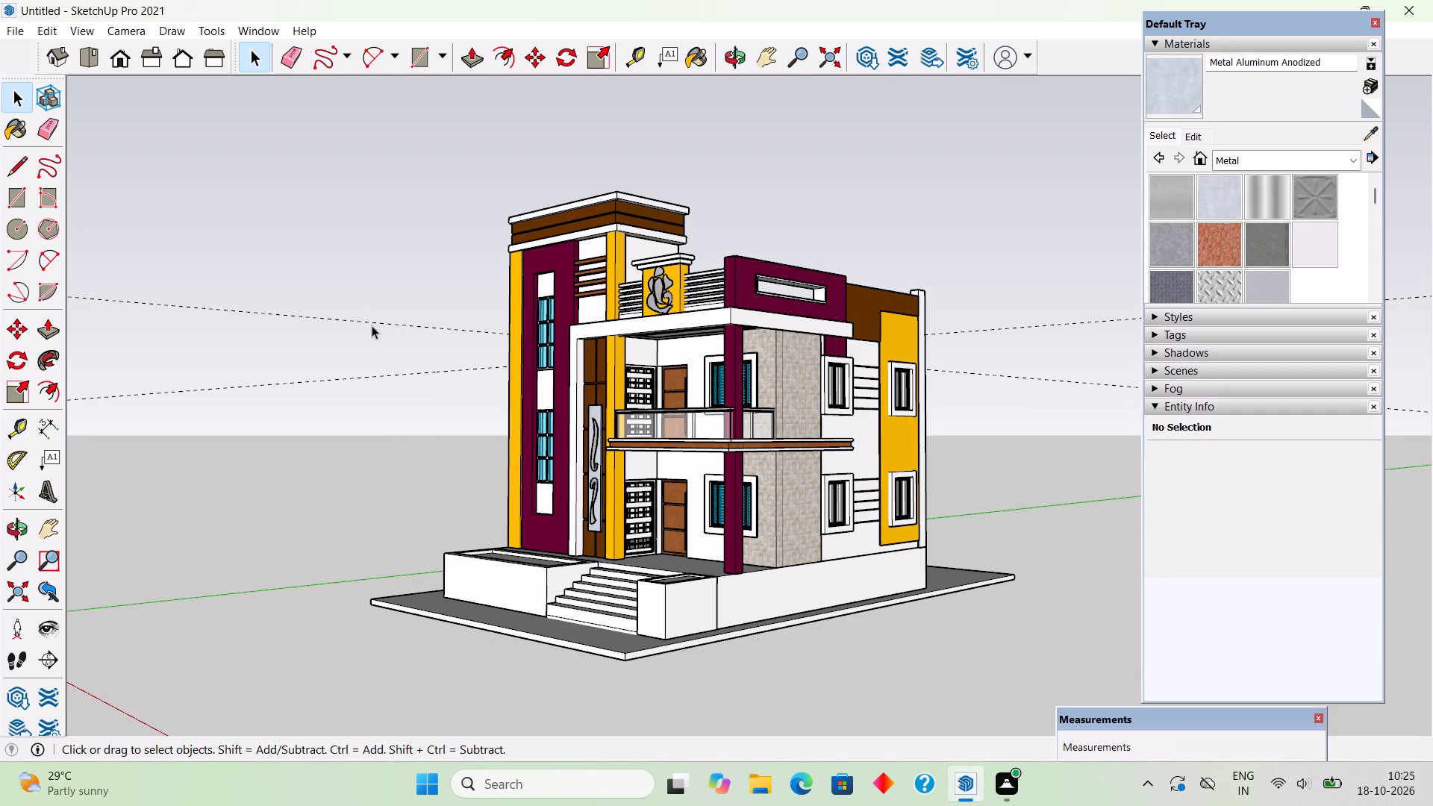
scroll(430, 302, "up", 1)
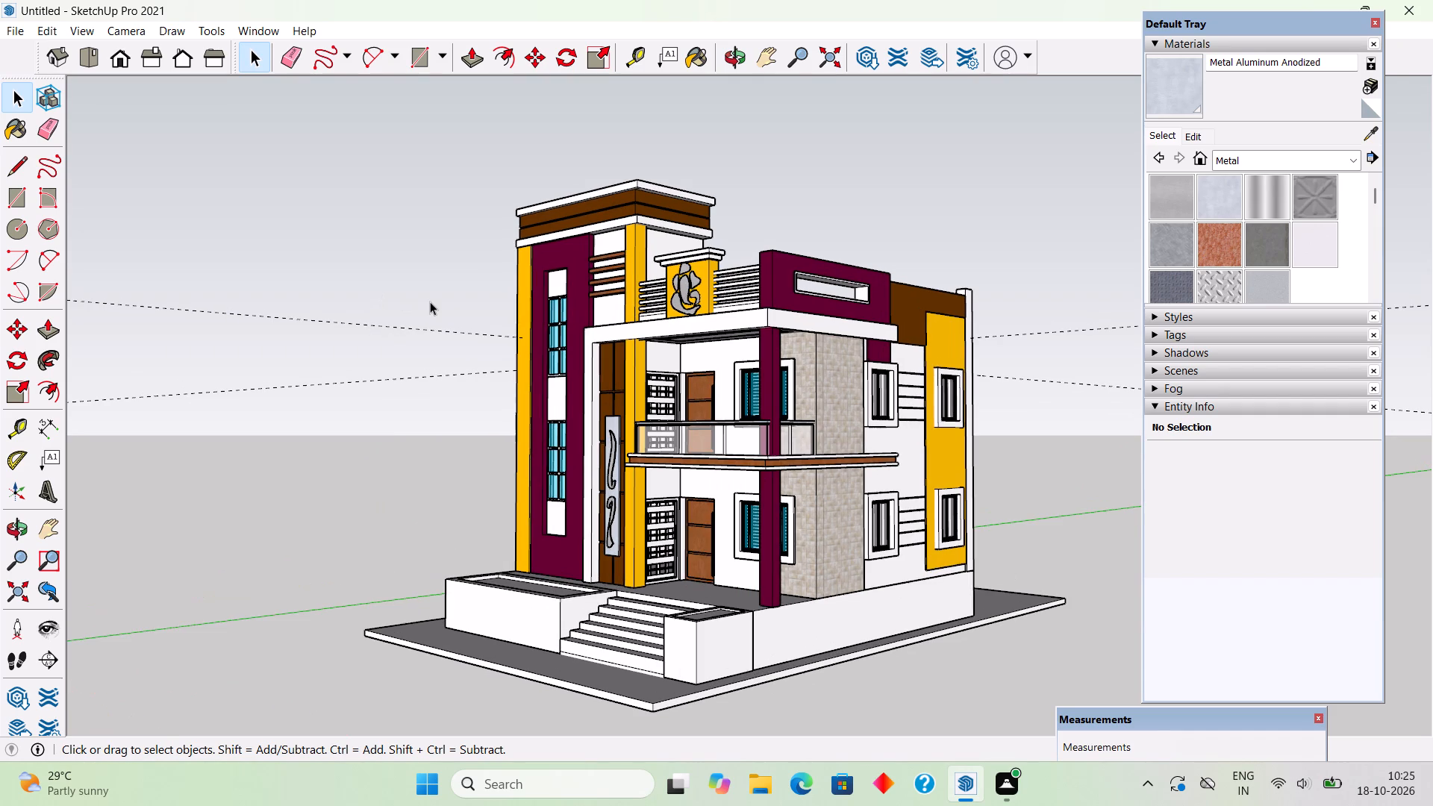
Paint the soil face of the small planter beside the entrance stairs with Grass Dark Green from Landscaping, Fencing and Vegetation.
left_click(1252, 157)
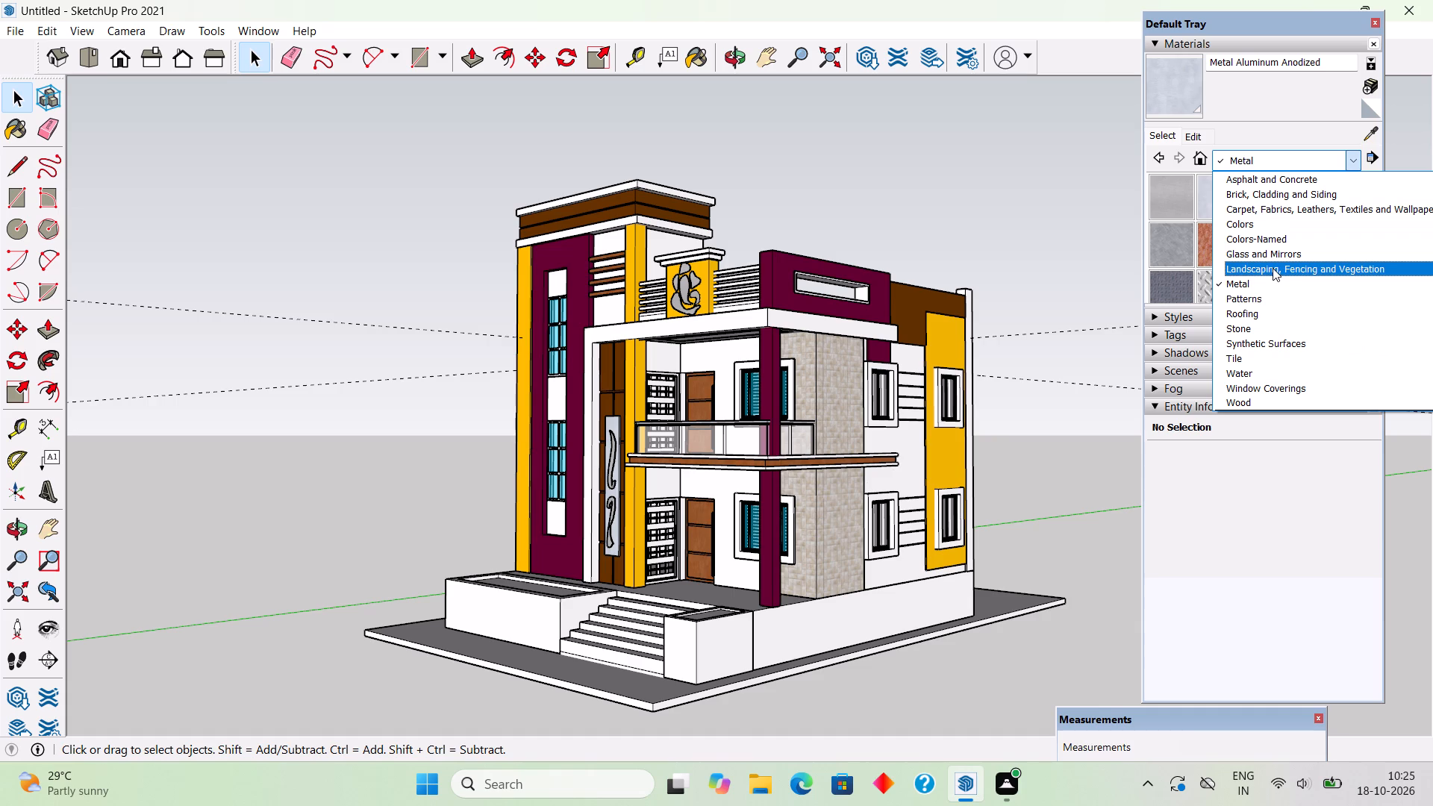
left_click(1291, 269)
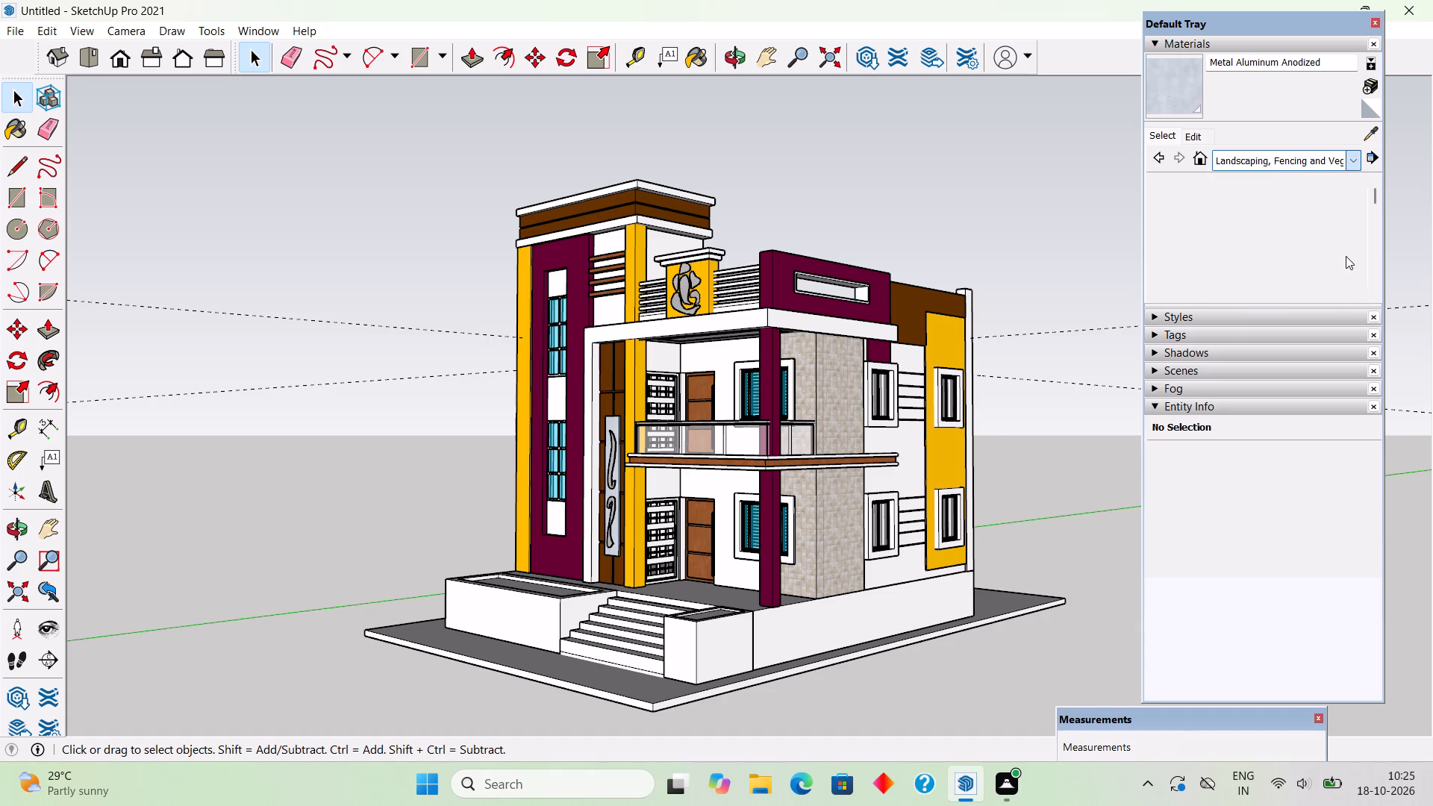
left_click(1328, 281)
key("space")
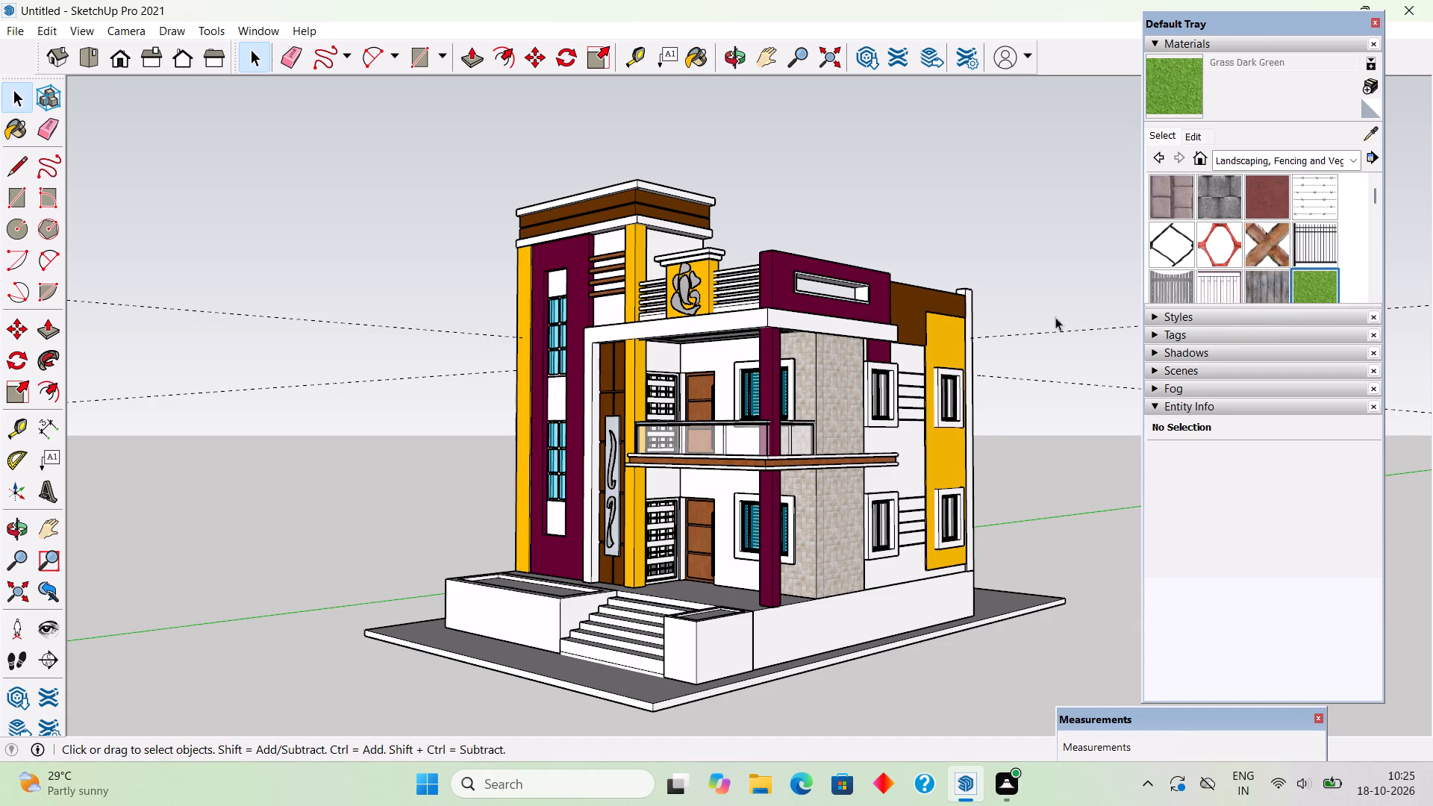
middle_click_drag(887, 223, 875, 340)
scroll(710, 660, "up", 5)
triple_click(702, 649)
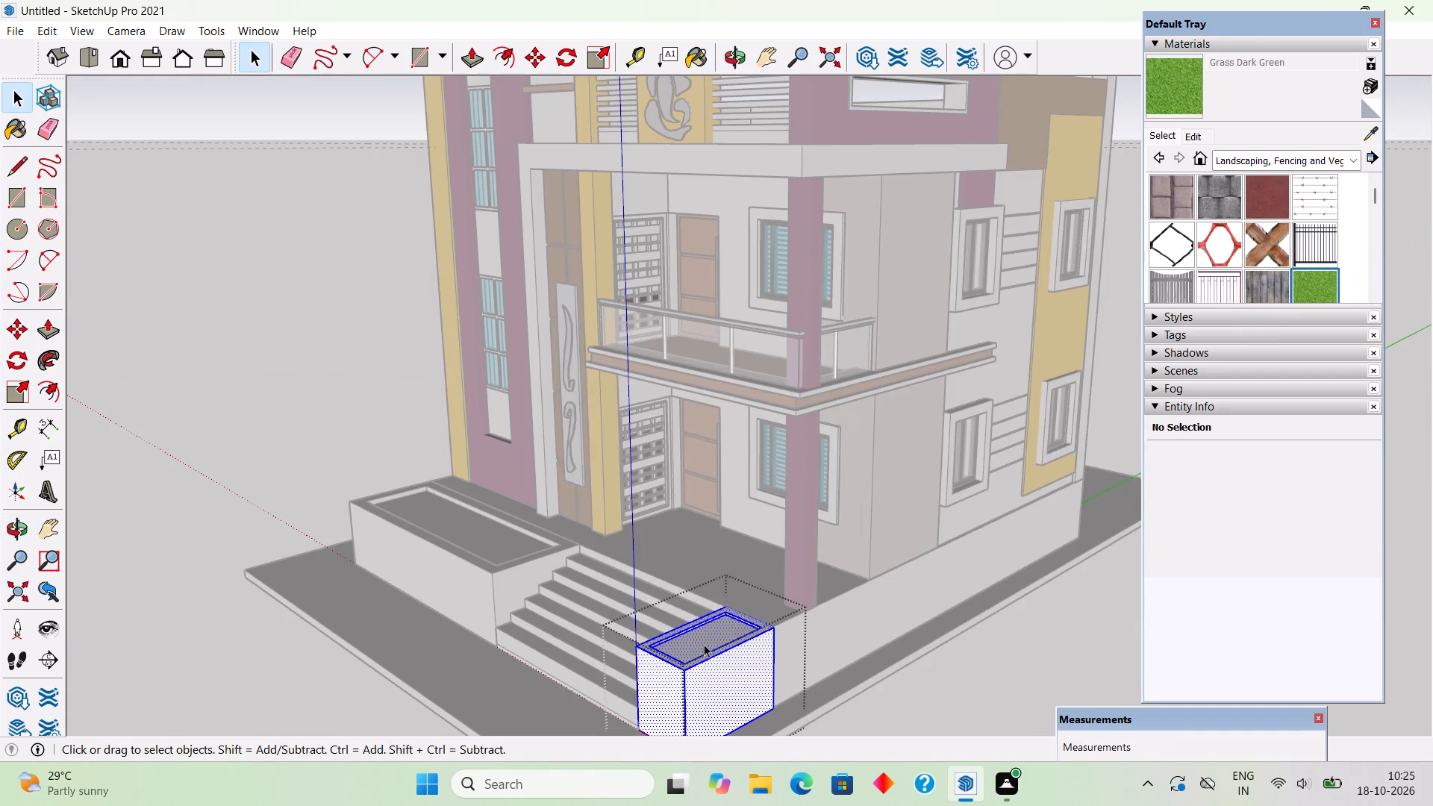
left_click(706, 642)
left_click(1179, 87)
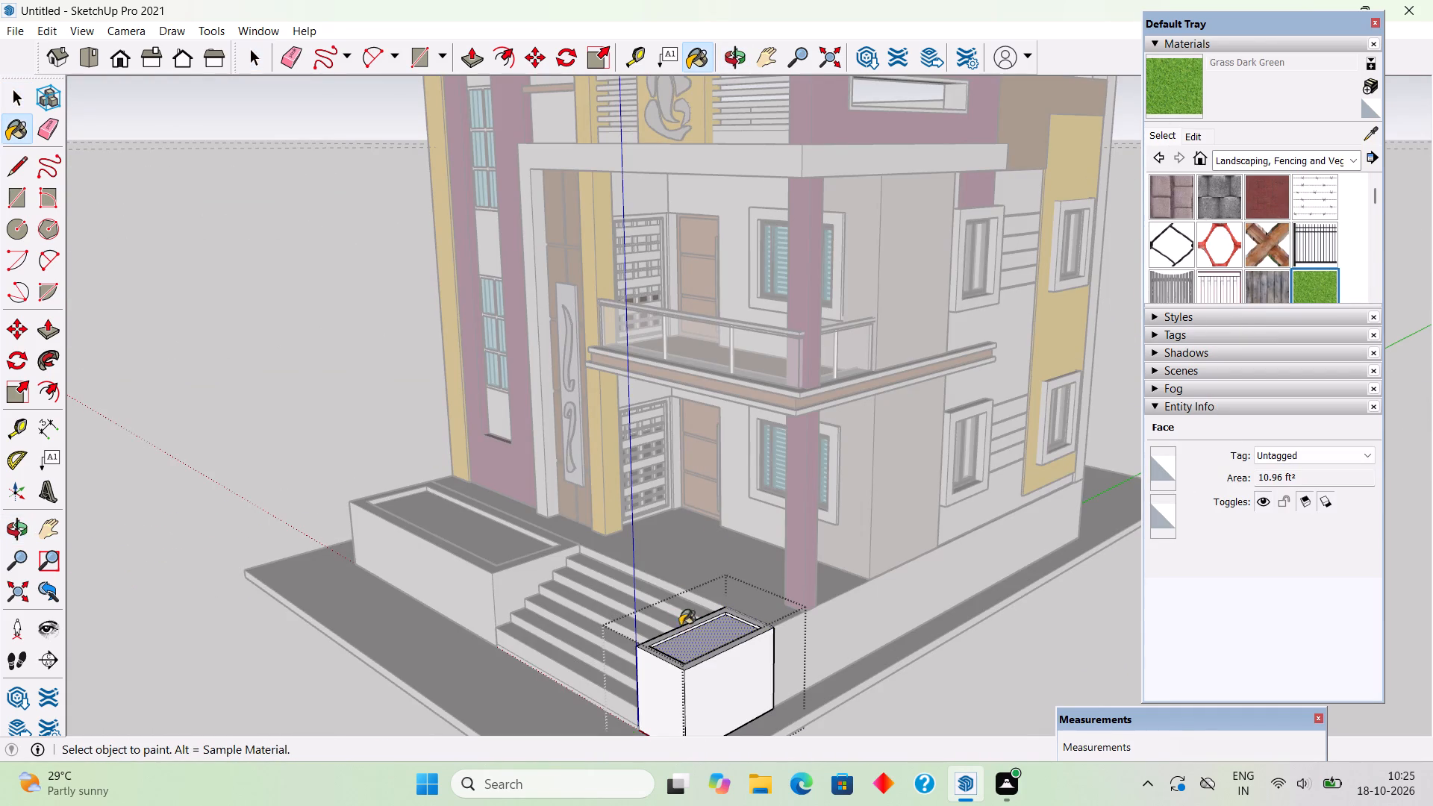
left_click(691, 639)
key("space")
left_click(943, 686)
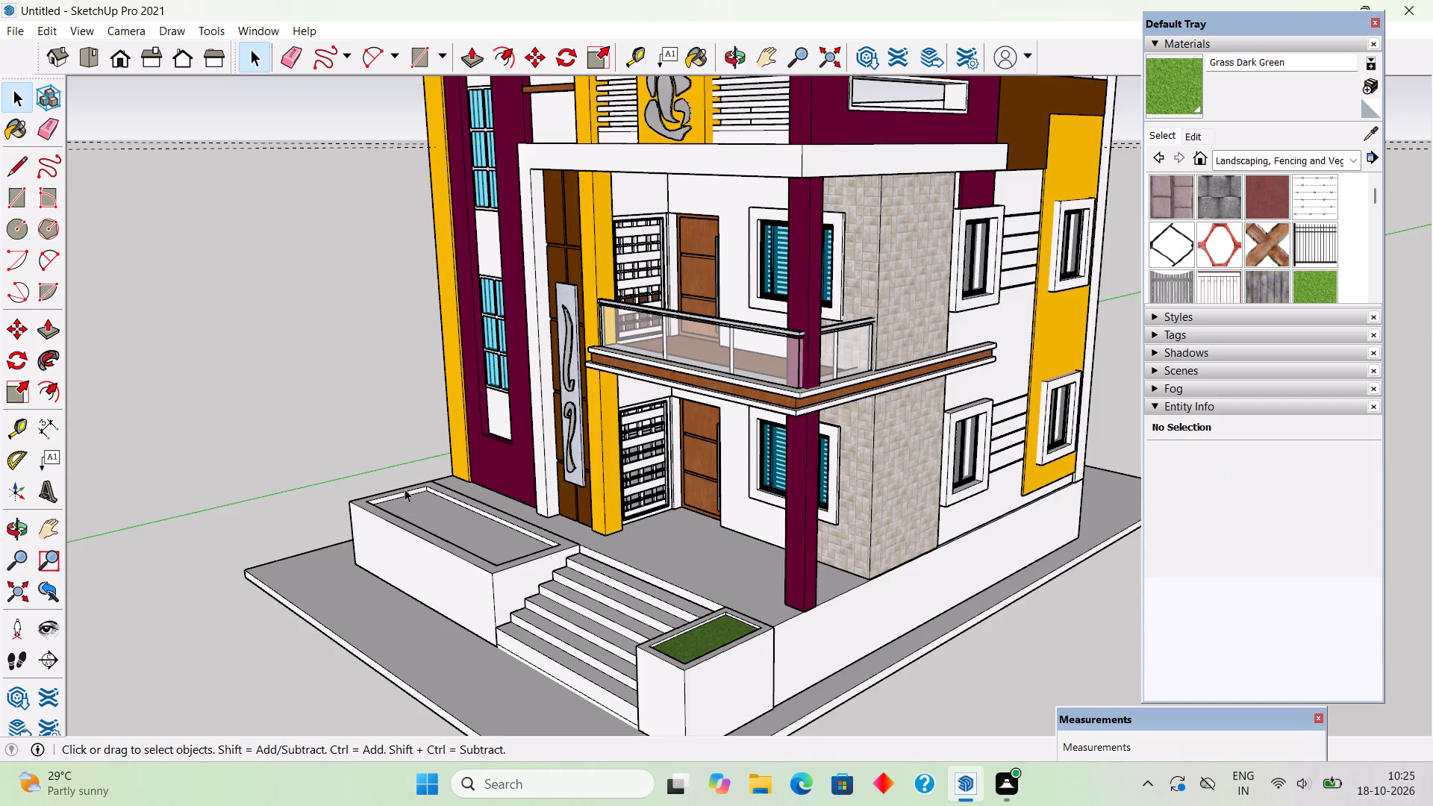
Paint the recessed top face of the long planter in front of the tower with Grass Dark Green.
triple_click(437, 527)
left_click(459, 524)
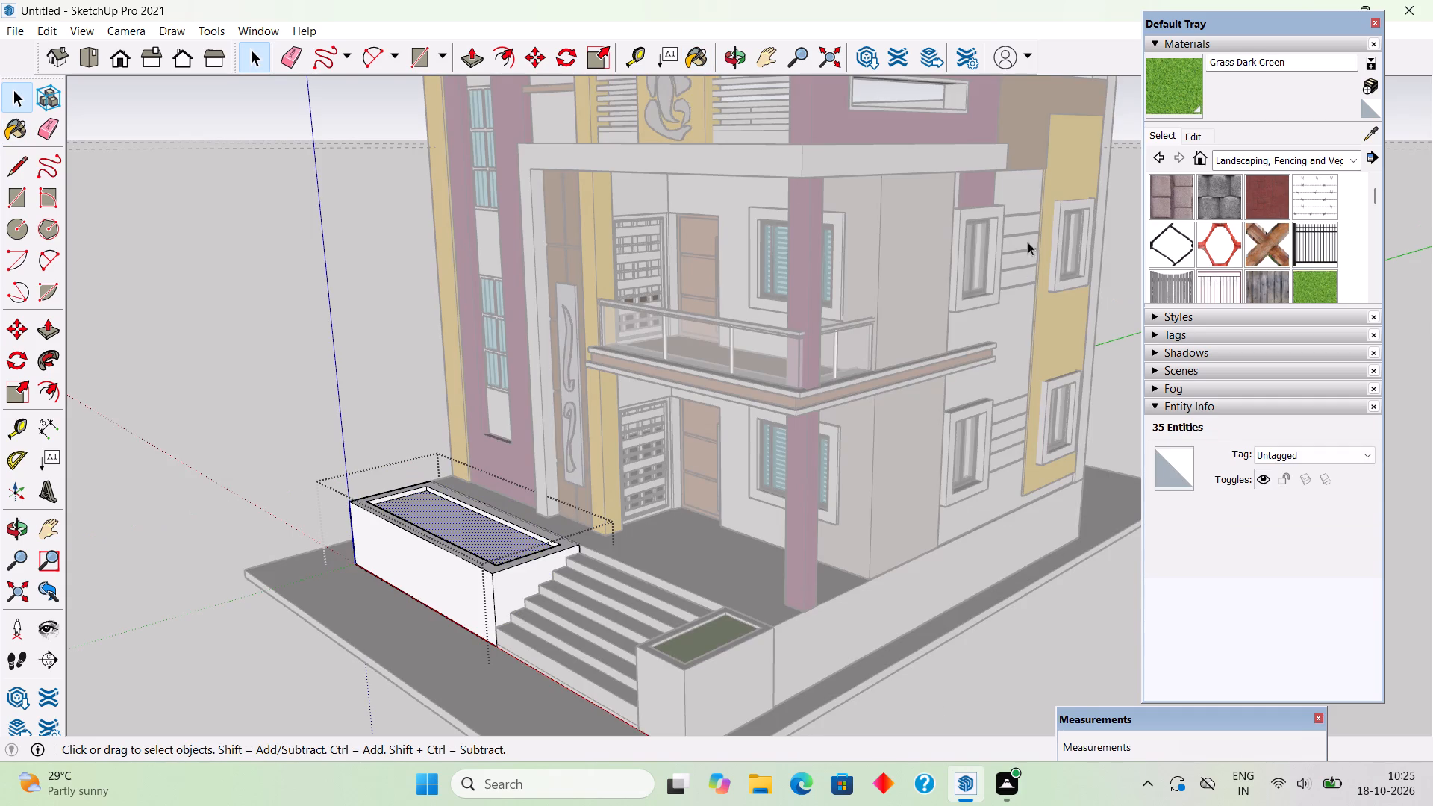
left_click(1160, 101)
left_click(444, 506)
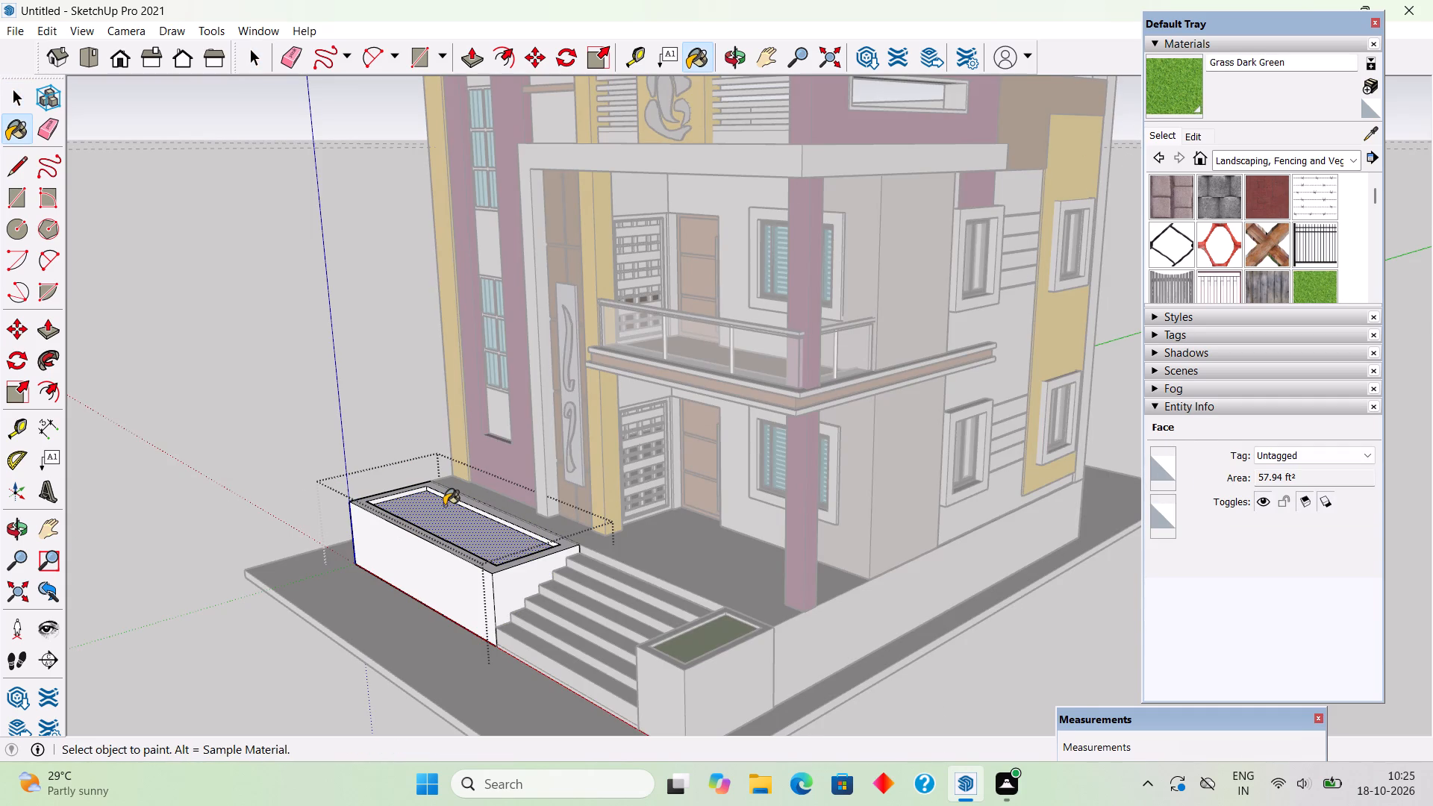
key("space")
left_click(378, 409)
Examine the house exterior with its planters from the front, the side and the front corner.
scroll(378, 409, "down", 3)
scroll(378, 409, "up", 1)
scroll(378, 409, "down", 5)
middle_click_drag(375, 549, 534, 590)
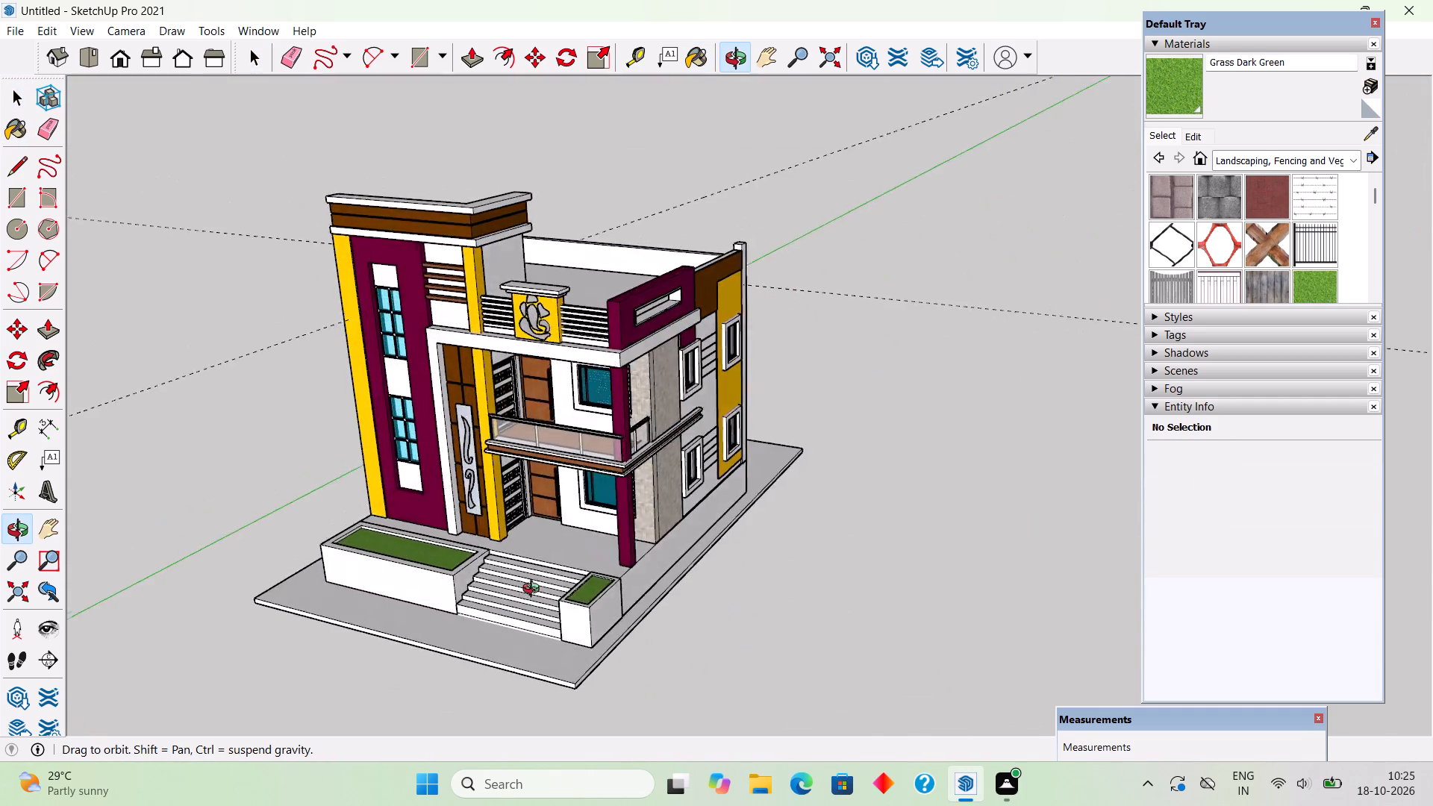
middle_click_drag(534, 590, 427, 444)
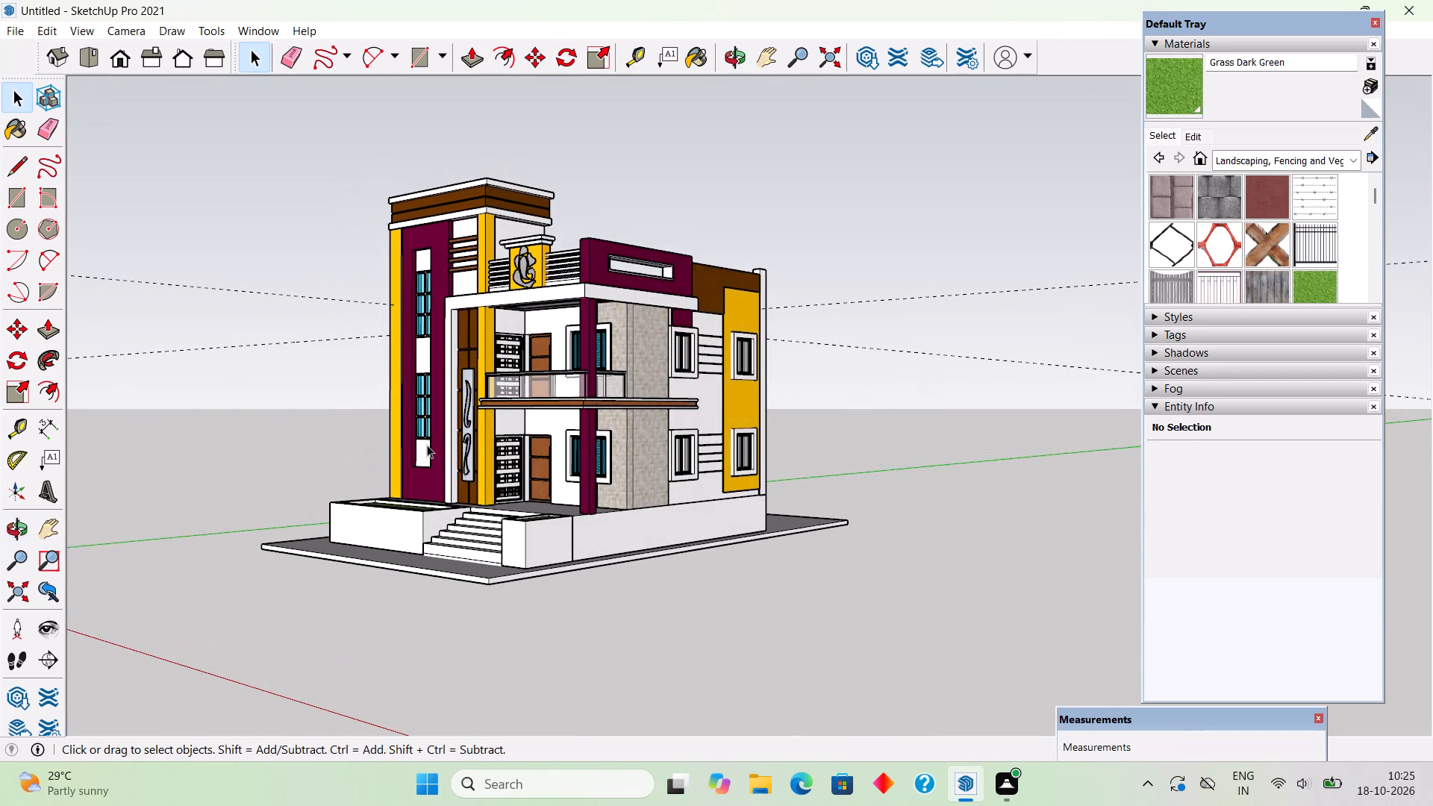
scroll(471, 407, "up", 4)
middle_click_drag(901, 148, 745, 230)
scroll(733, 187, "up", 3)
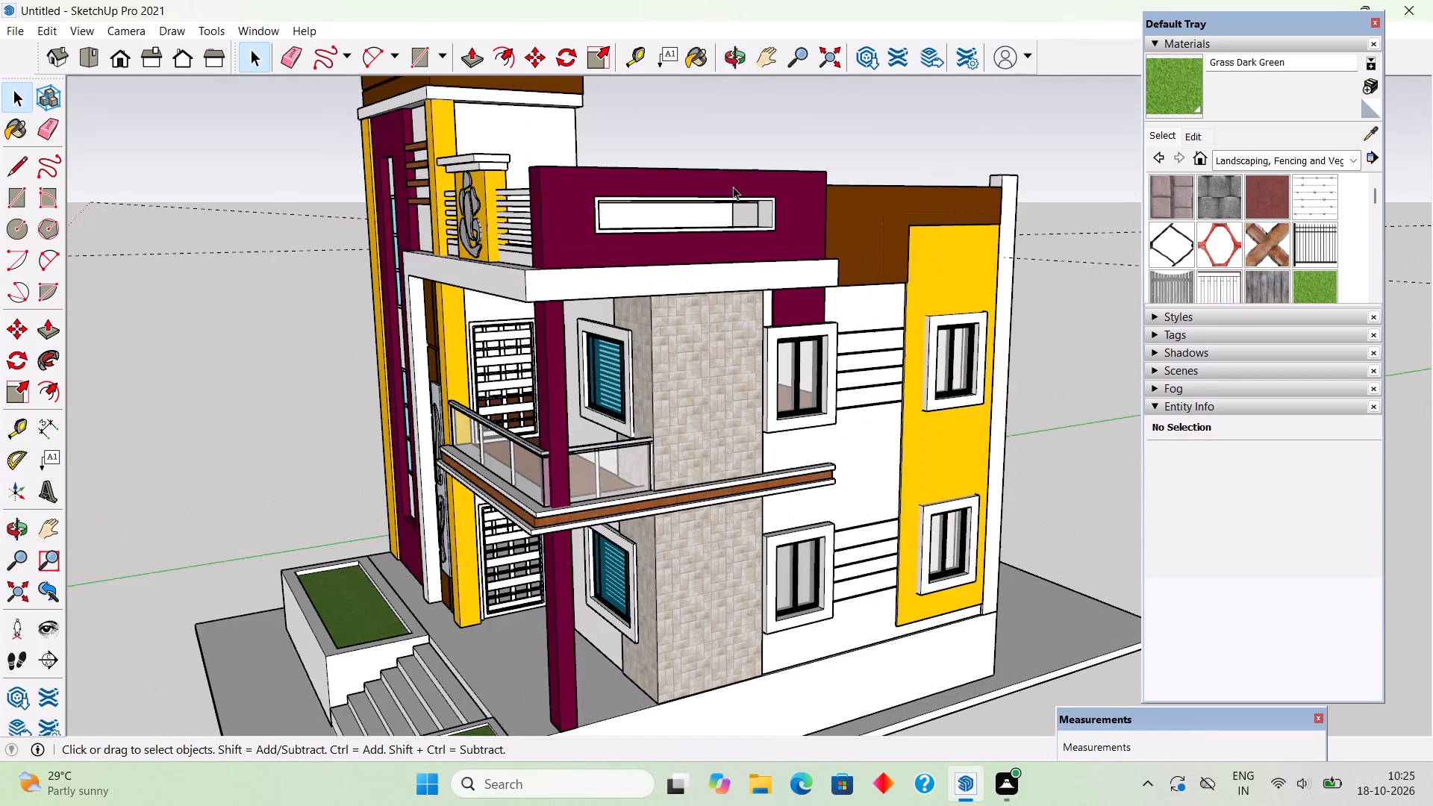
middle_click_drag(733, 187, 666, 200)
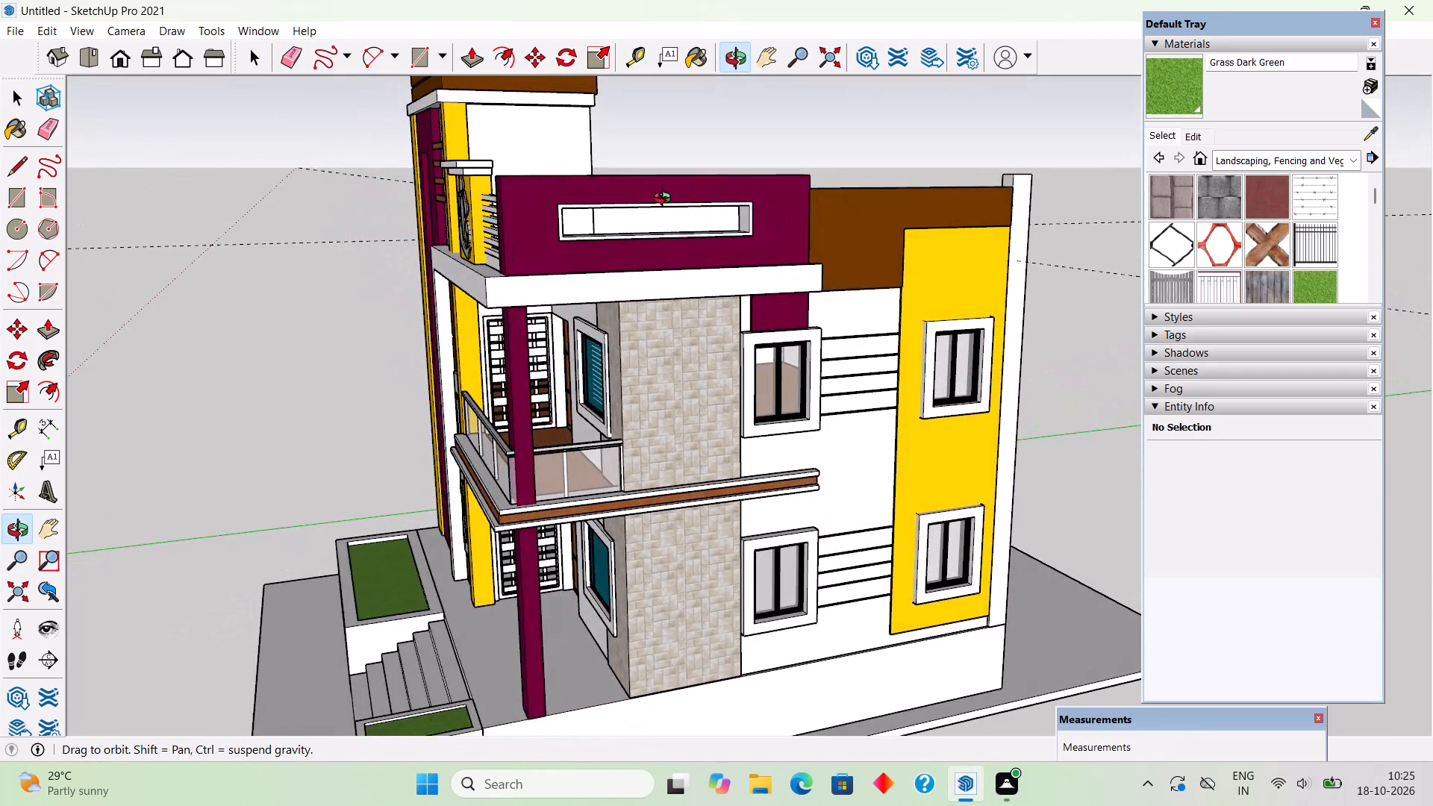
middle_click_drag(666, 200, 849, 209)
scroll(849, 209, "down", 2)
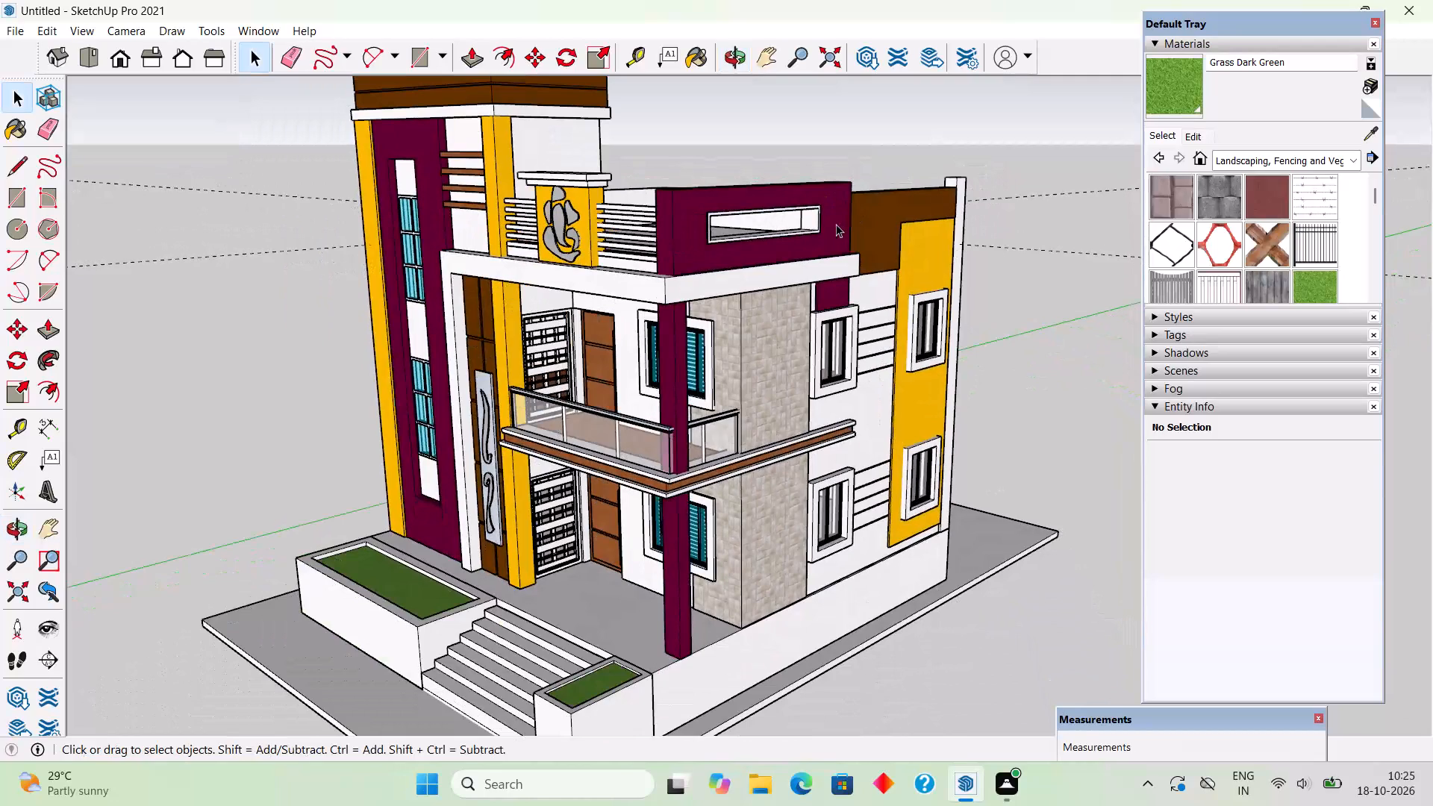
scroll(841, 232, "down", 5)
middle_click_drag(843, 419, 893, 373)
scroll(896, 373, "down", 1)
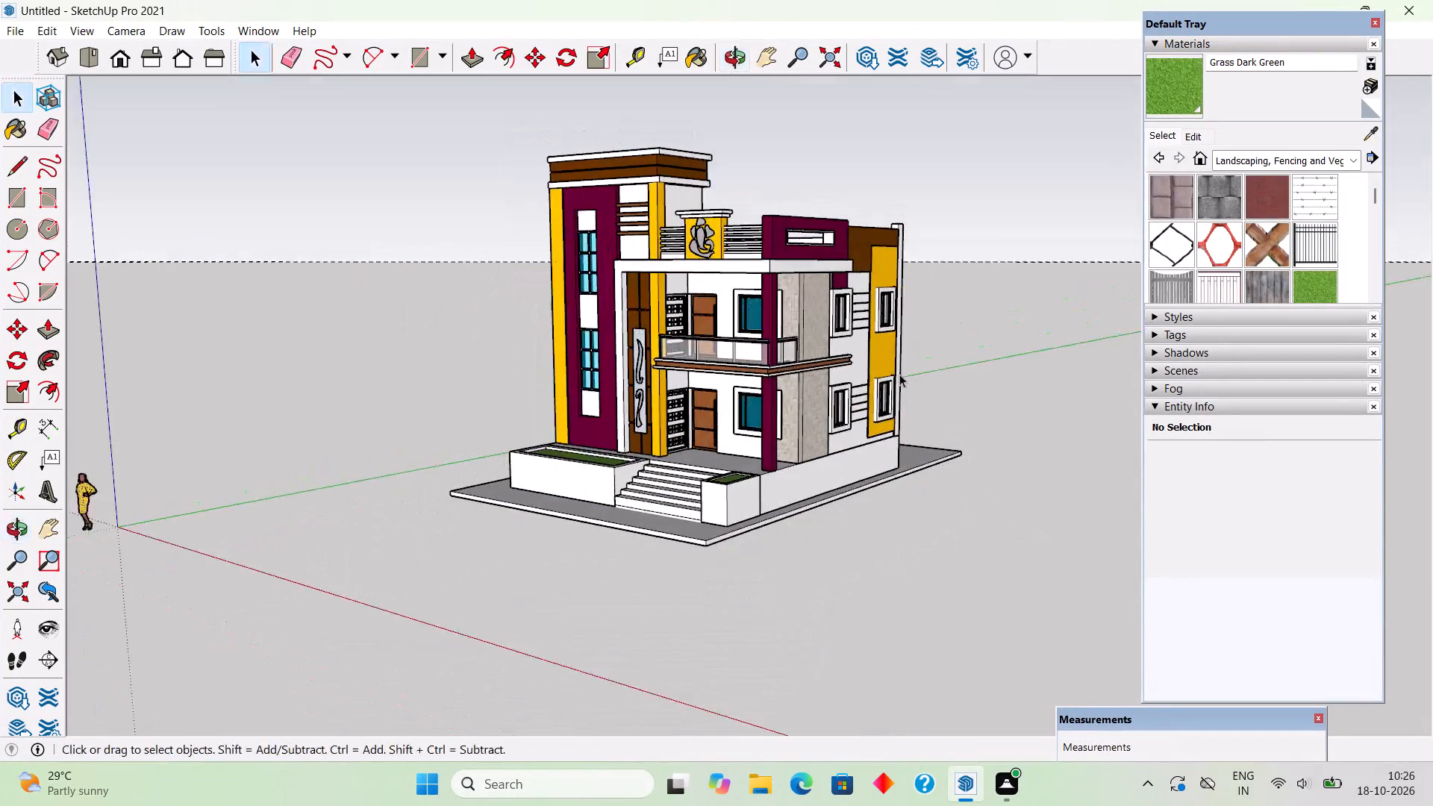
scroll(899, 374, "down", 1)
scroll(916, 184, "up", 4)
scroll(774, 496, "up", 1)
middle_click_drag(775, 490, 872, 458)
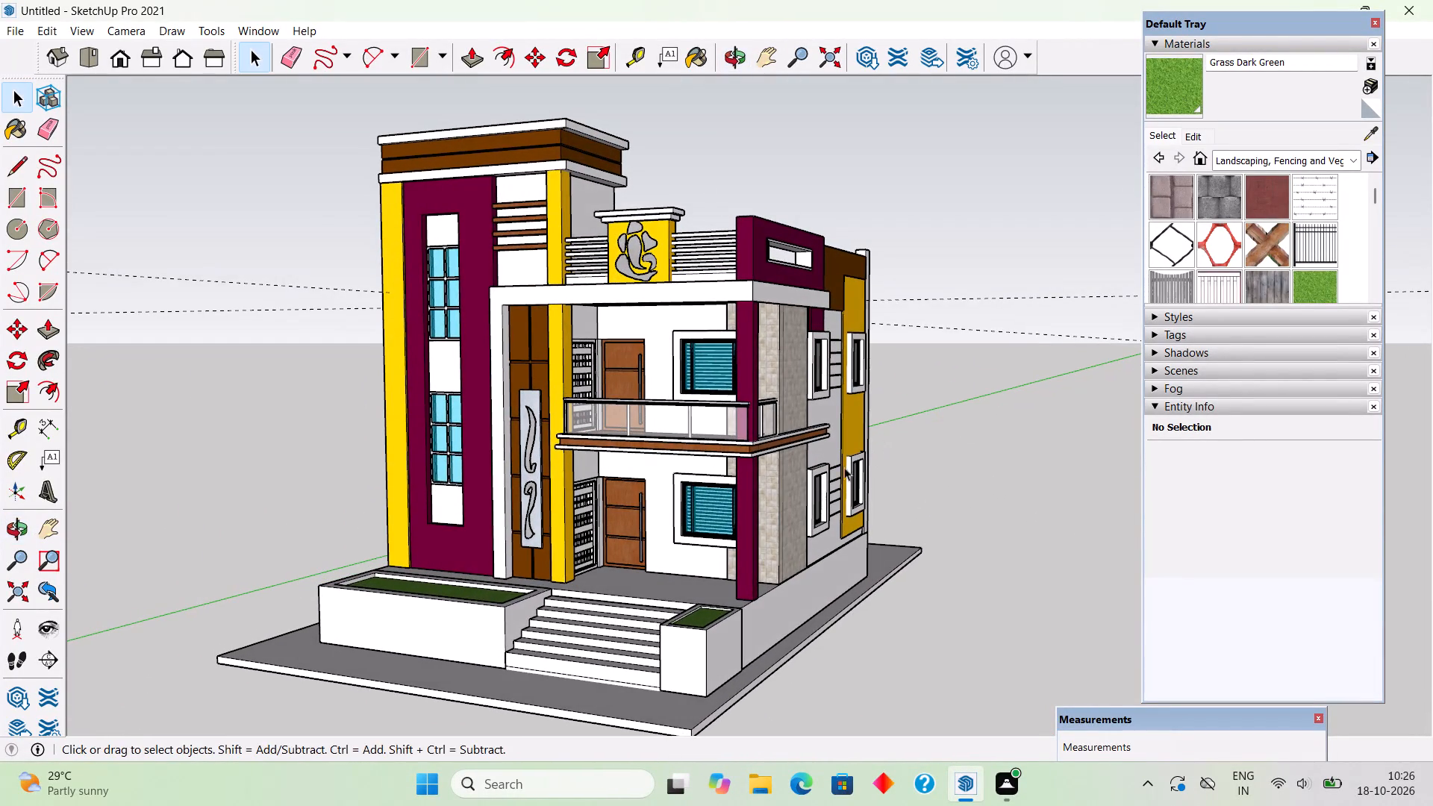
Delete all construction guides from the model.
left_click(38, 30)
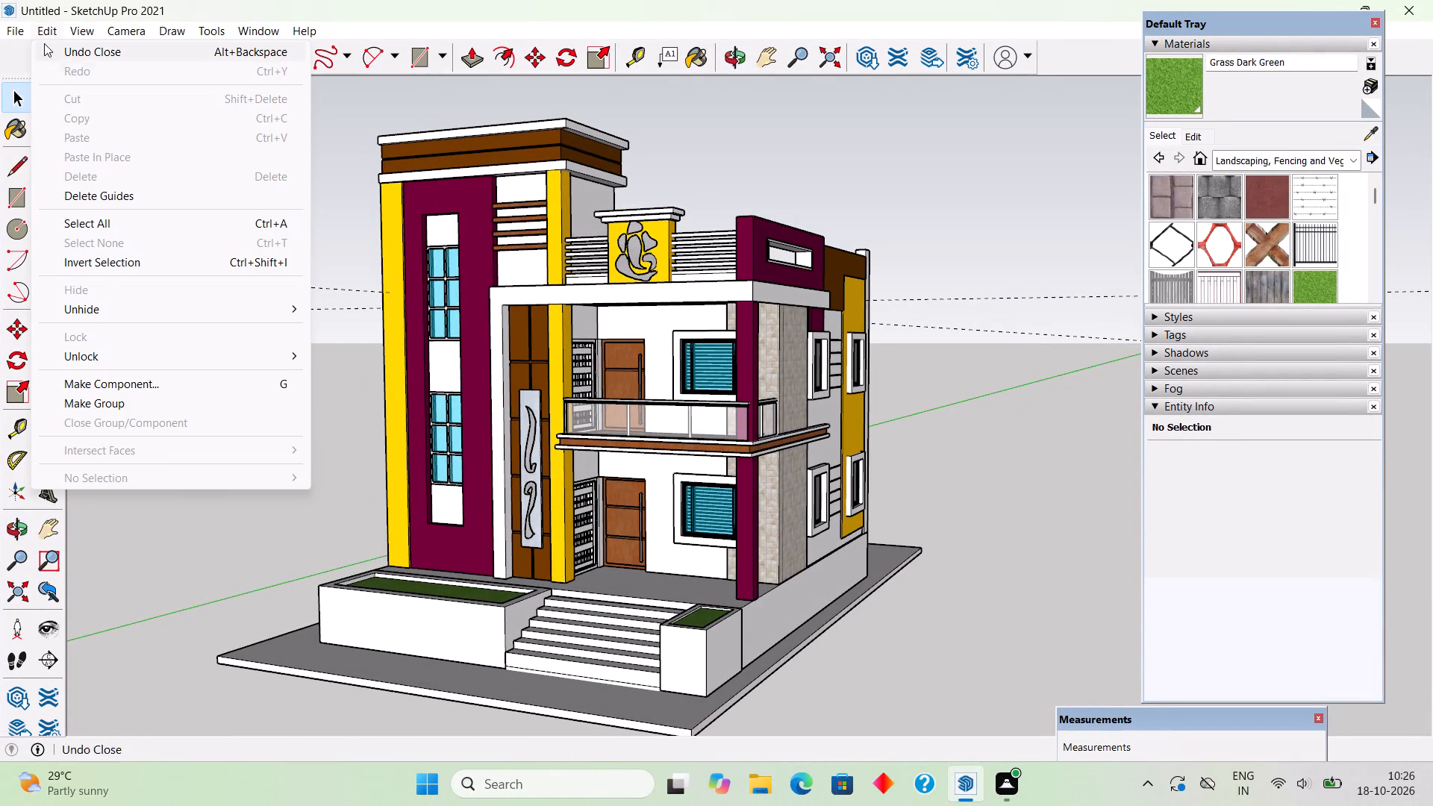
left_click(106, 191)
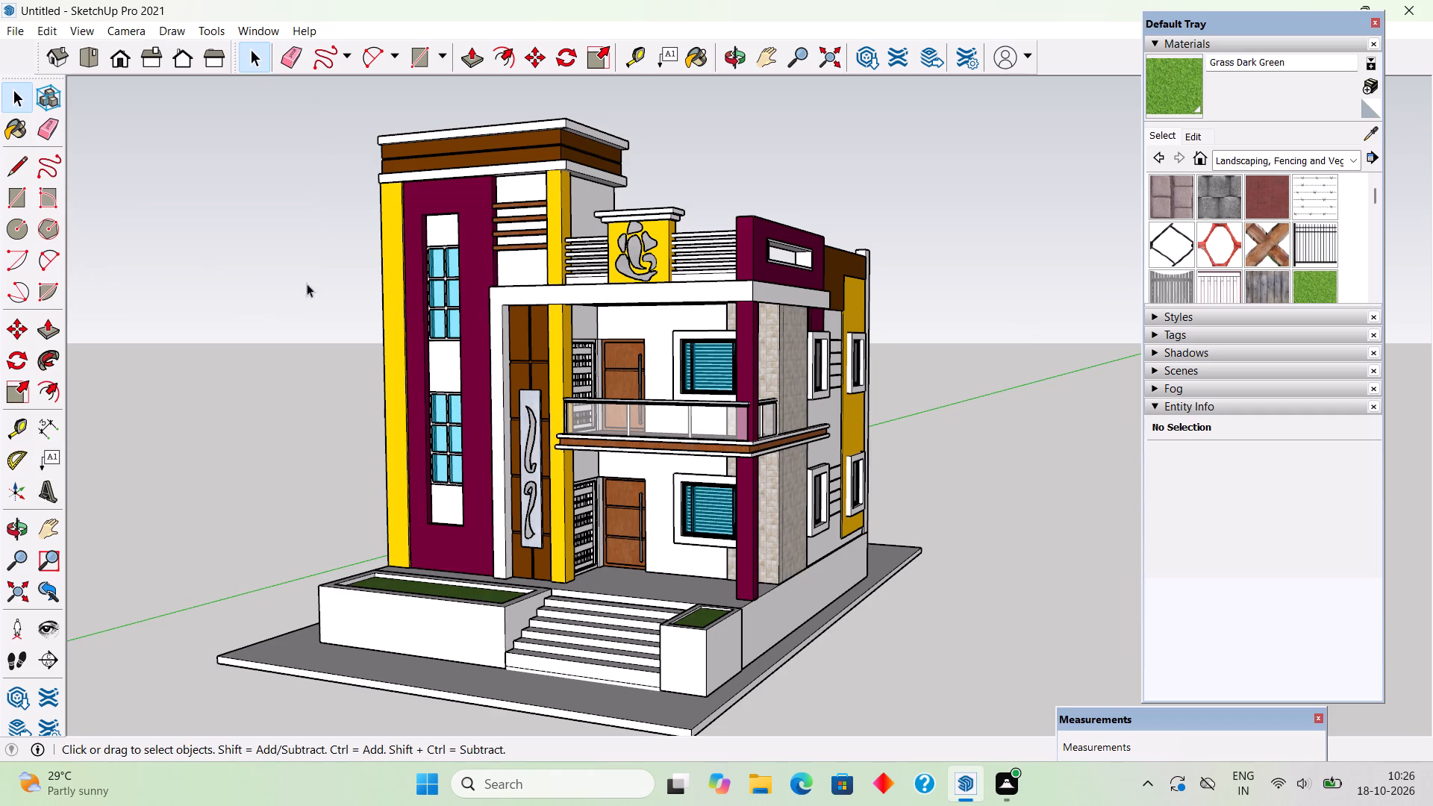
Sample Metal Aluminum Anodized from the balcony's top rail and paint the frames of the tower's lower and upper windows with it.
middle_click_drag(388, 313, 345, 260)
scroll(345, 260, "up", 2)
middle_click_drag(385, 276, 401, 273)
scroll(385, 276, "down", 1)
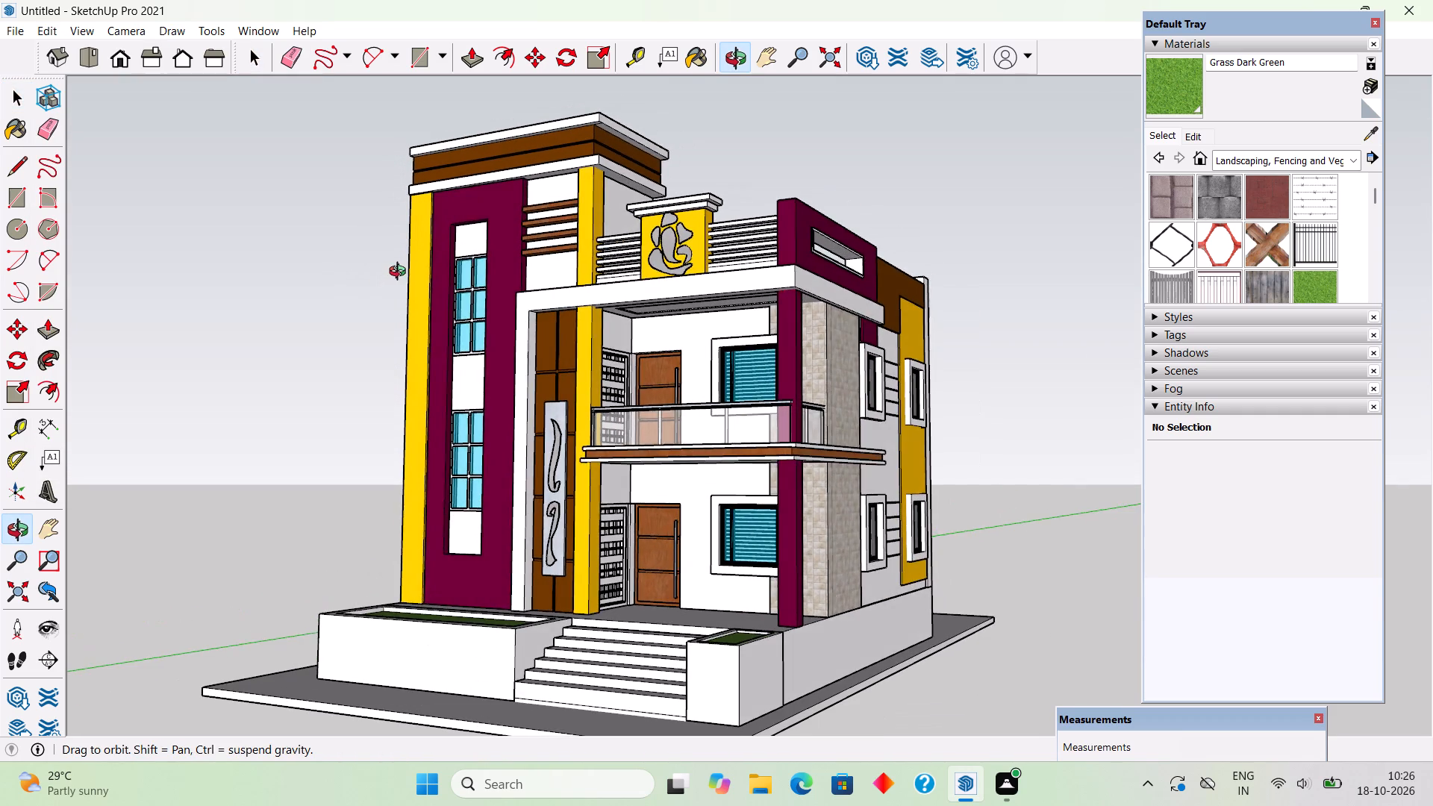
middle_click_drag(401, 273, 406, 291)
scroll(406, 291, "down", 2)
scroll(407, 291, "up", 1)
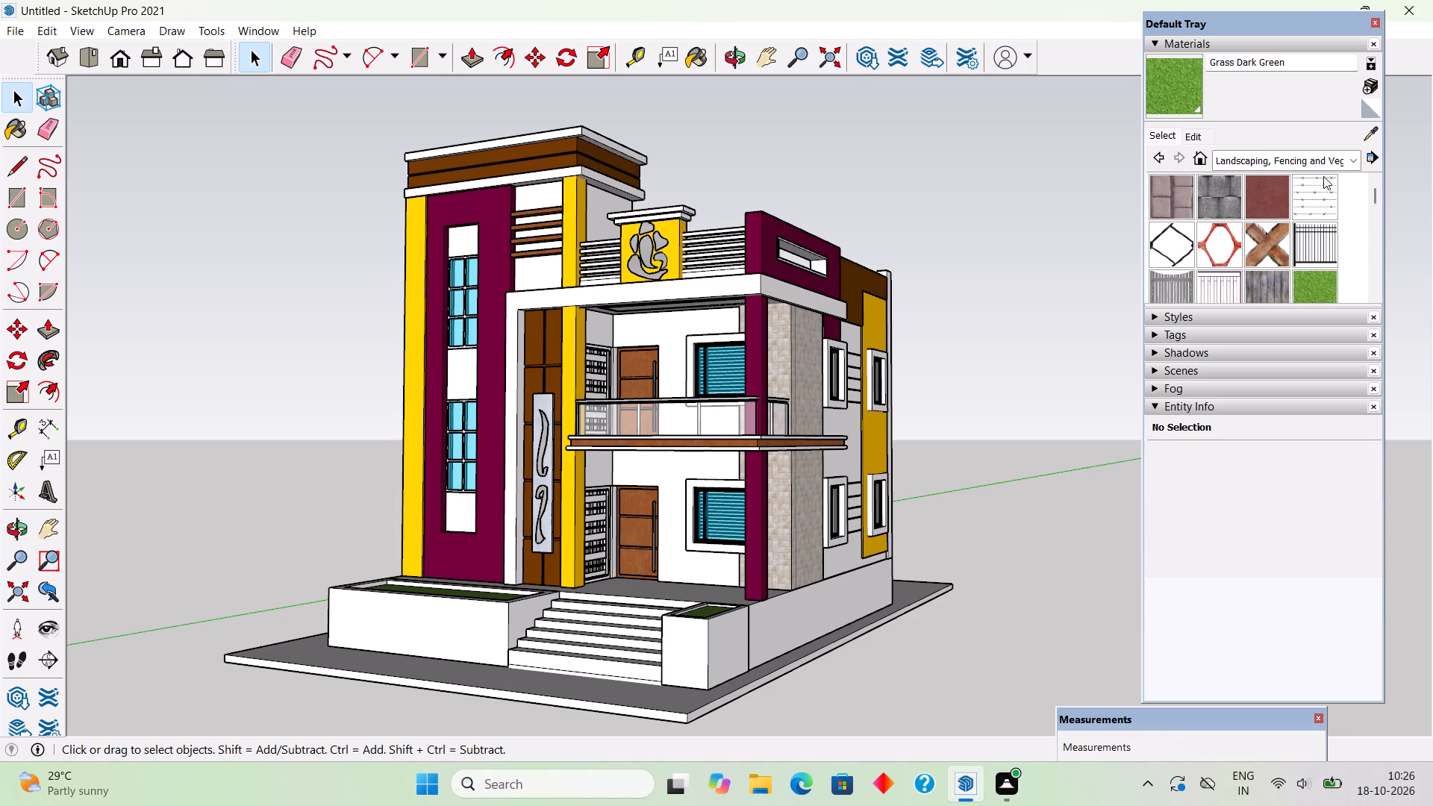
left_click(1367, 138)
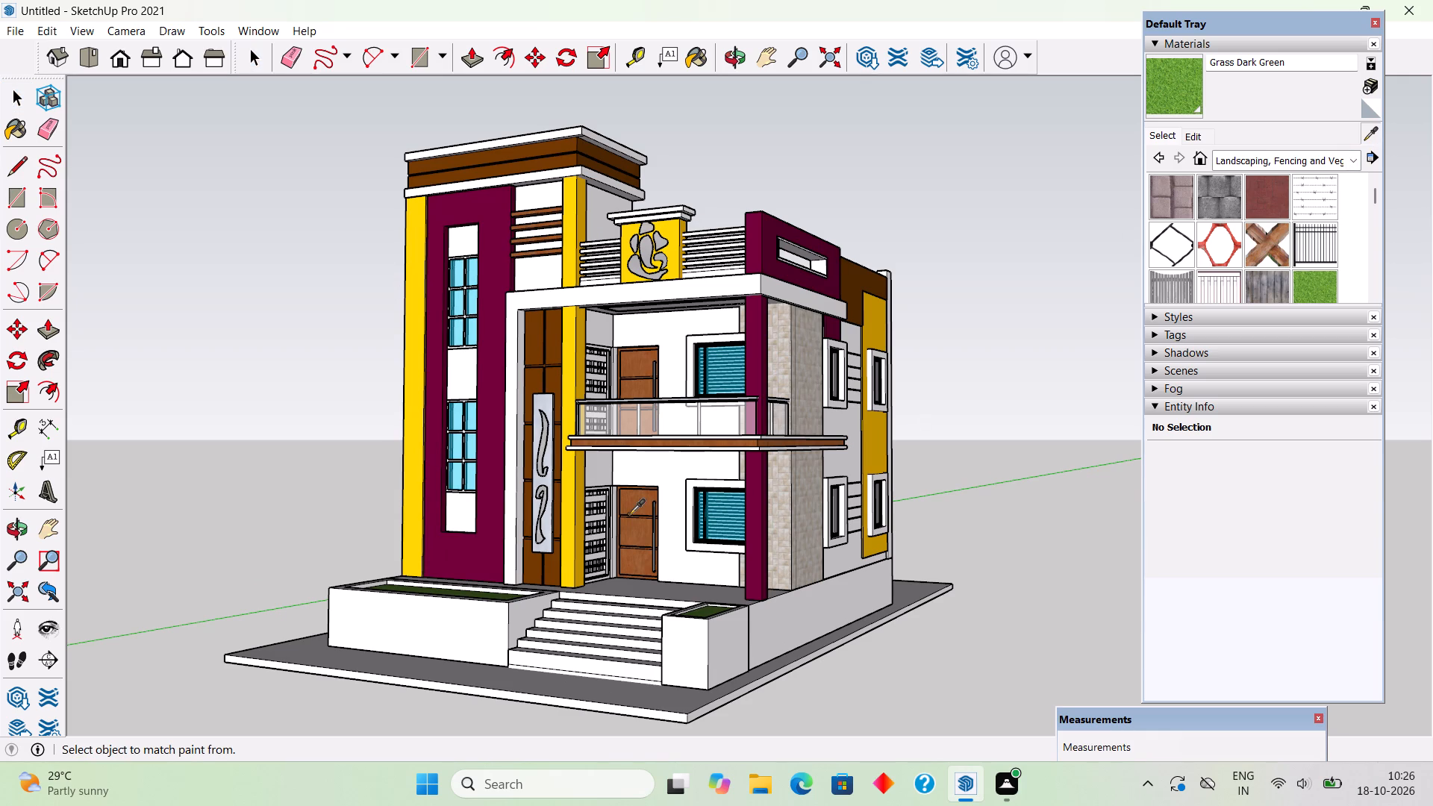
scroll(669, 389, "up", 10)
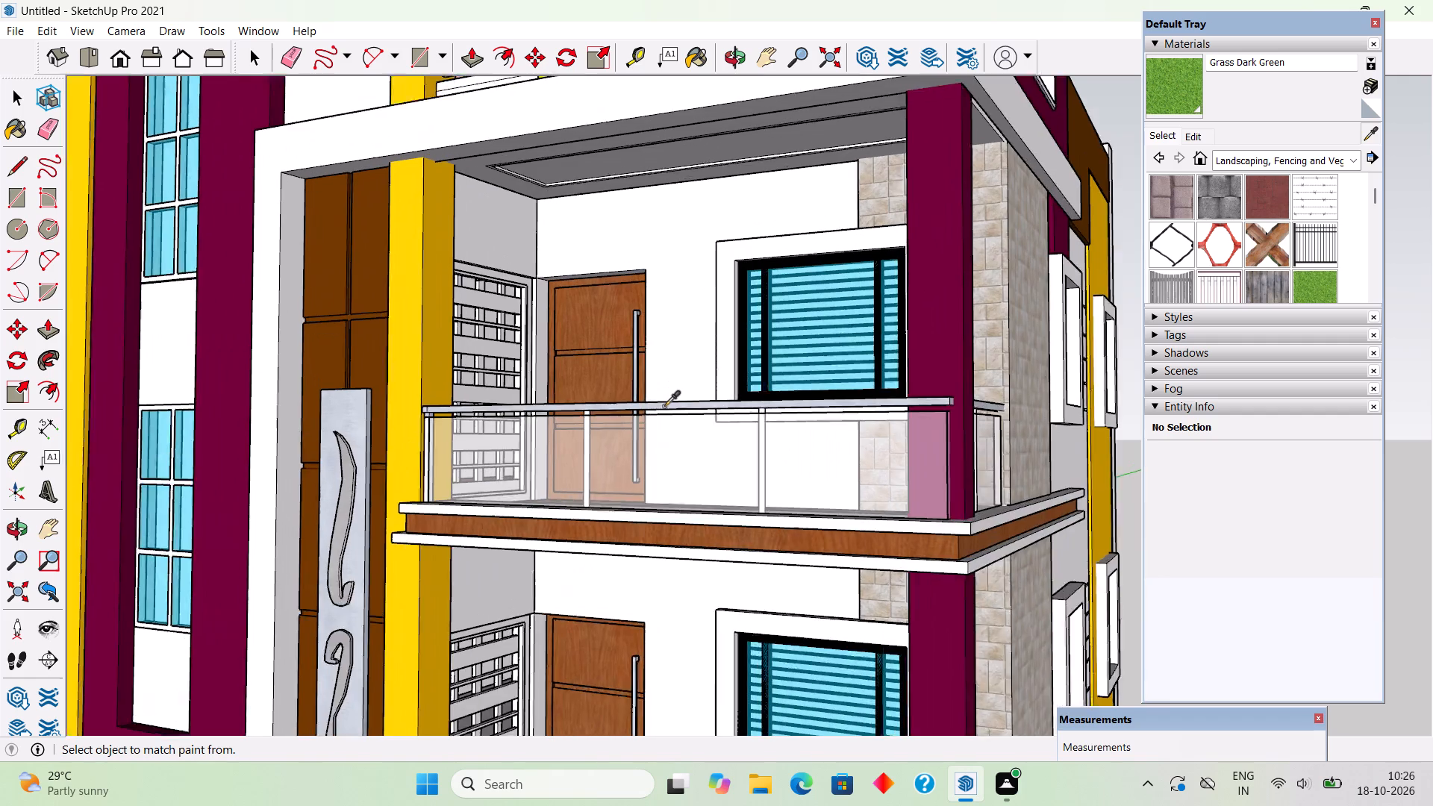
scroll(664, 406, "up", 2)
left_click(664, 406)
scroll(664, 406, "down", 5)
scroll(269, 505, "up", 7)
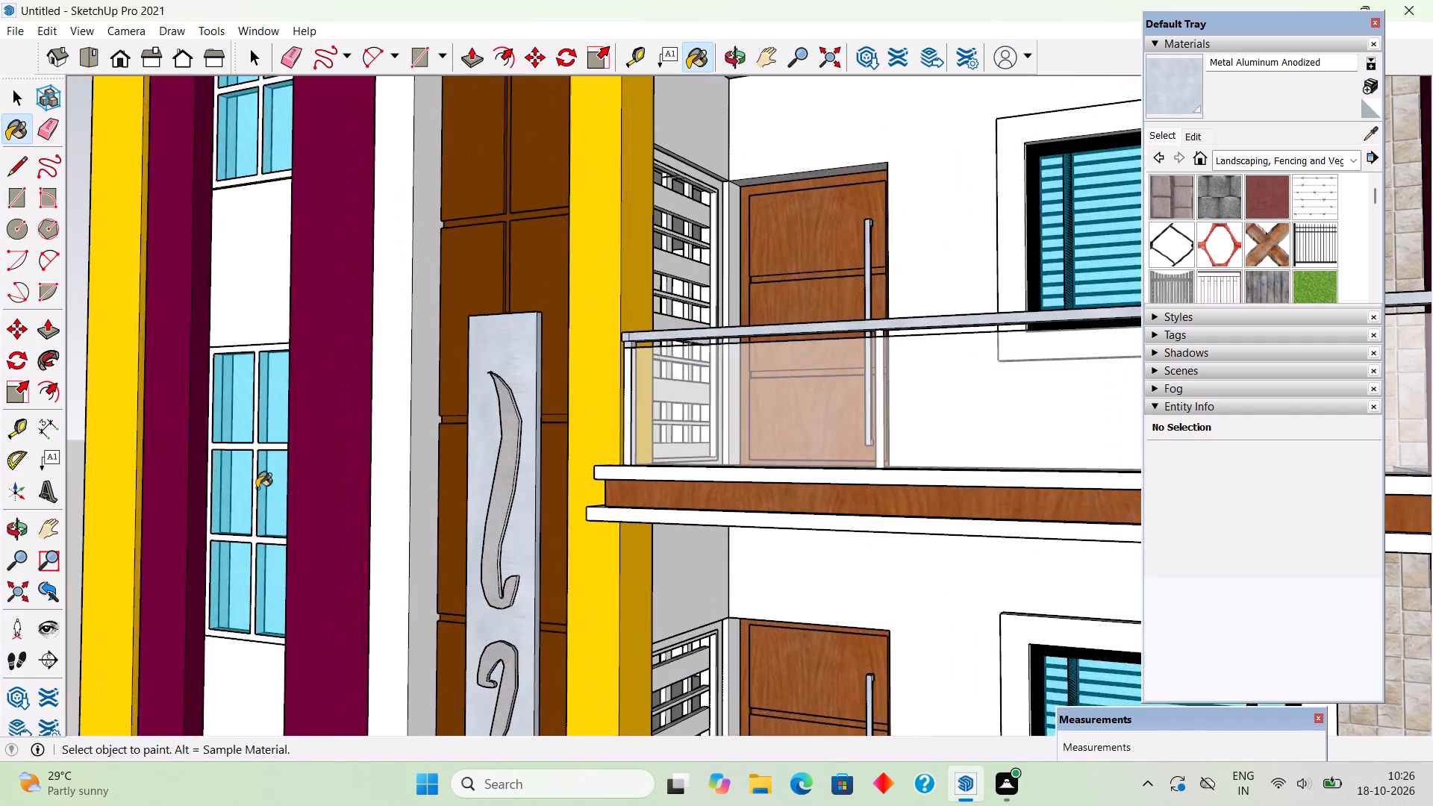
scroll(257, 488, "up", 3)
left_click(252, 475)
scroll(249, 475, "down", 8)
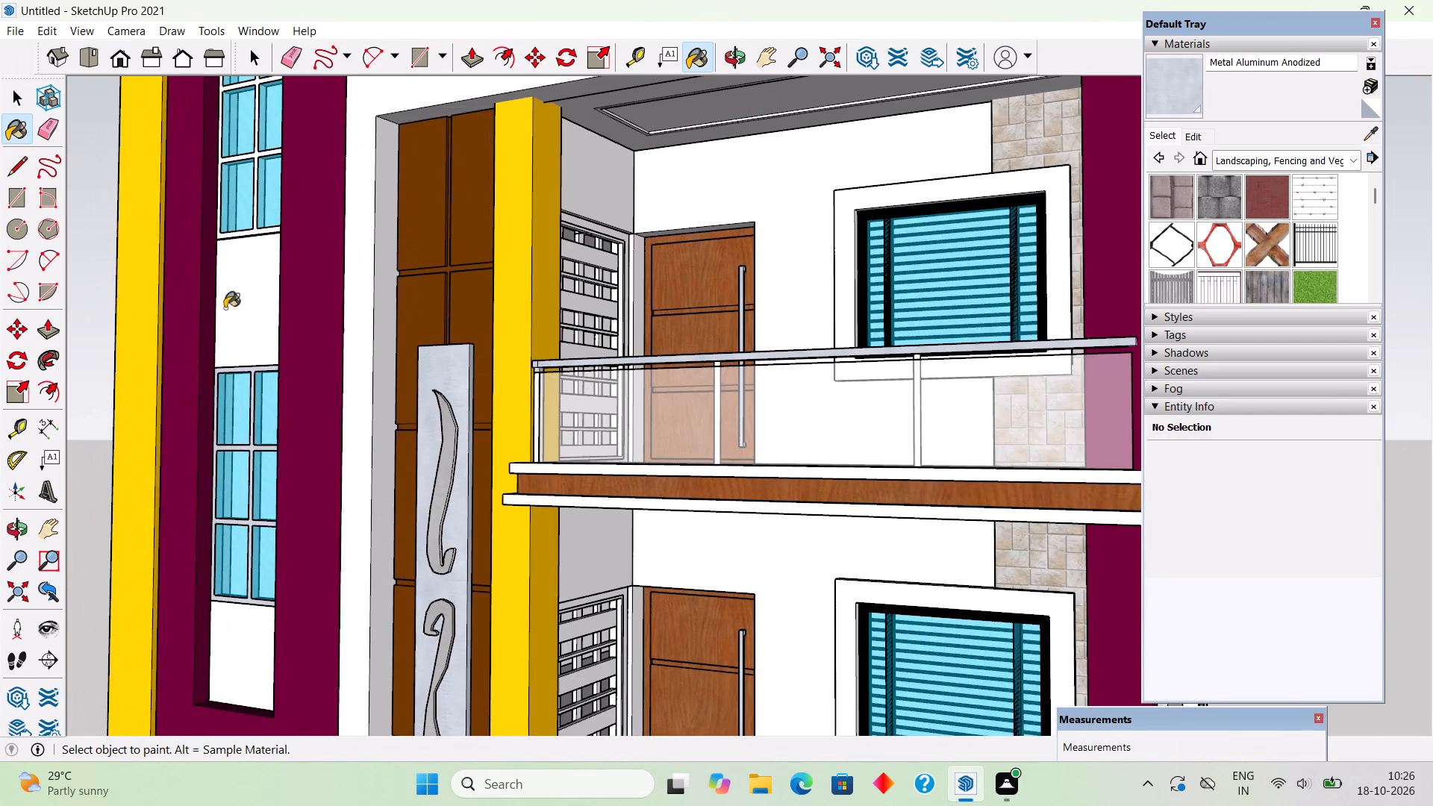
scroll(257, 210, "up", 8)
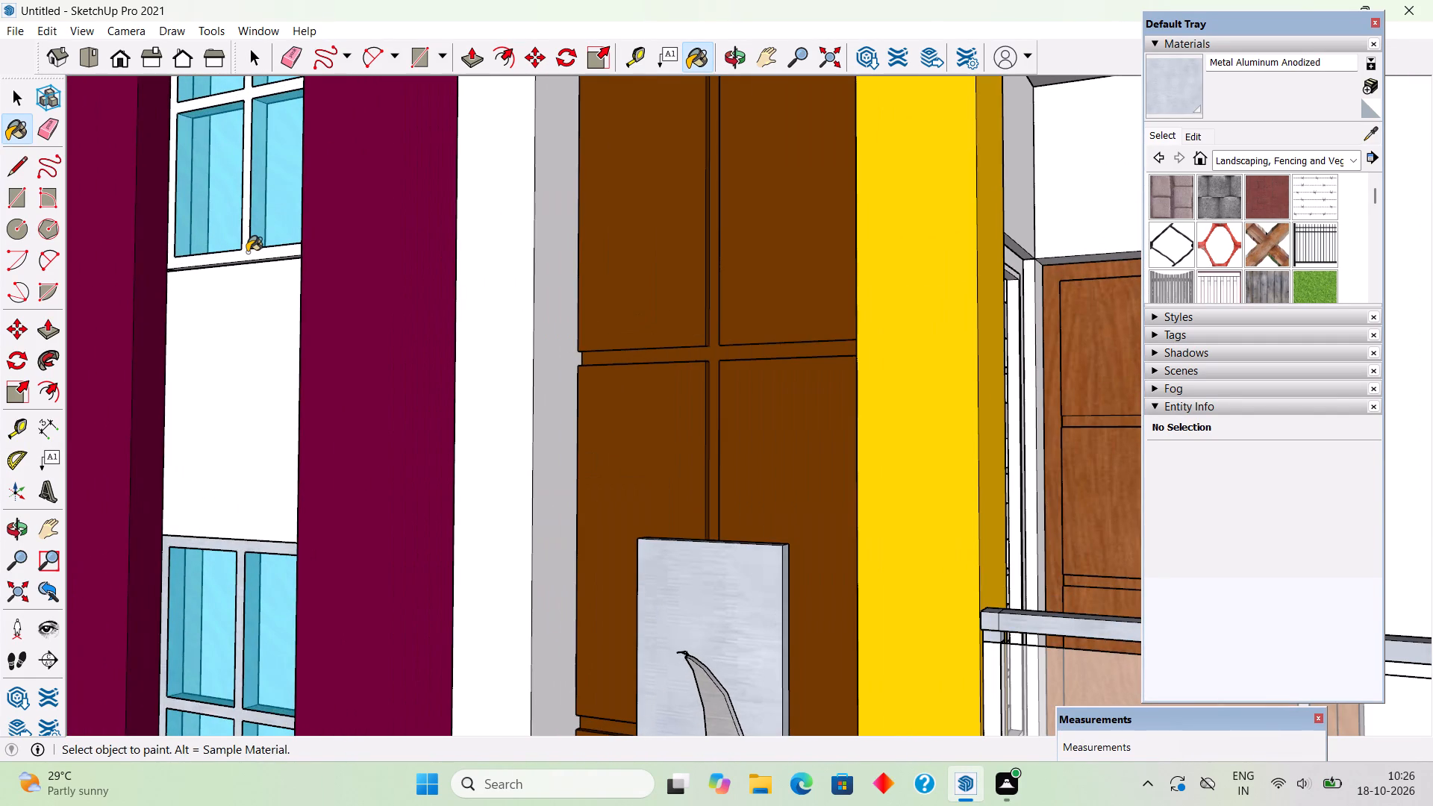
left_click(247, 252)
key("space")
Examine the finished house exterior from the front and the side corner at several distances.
scroll(247, 252, "down", 8)
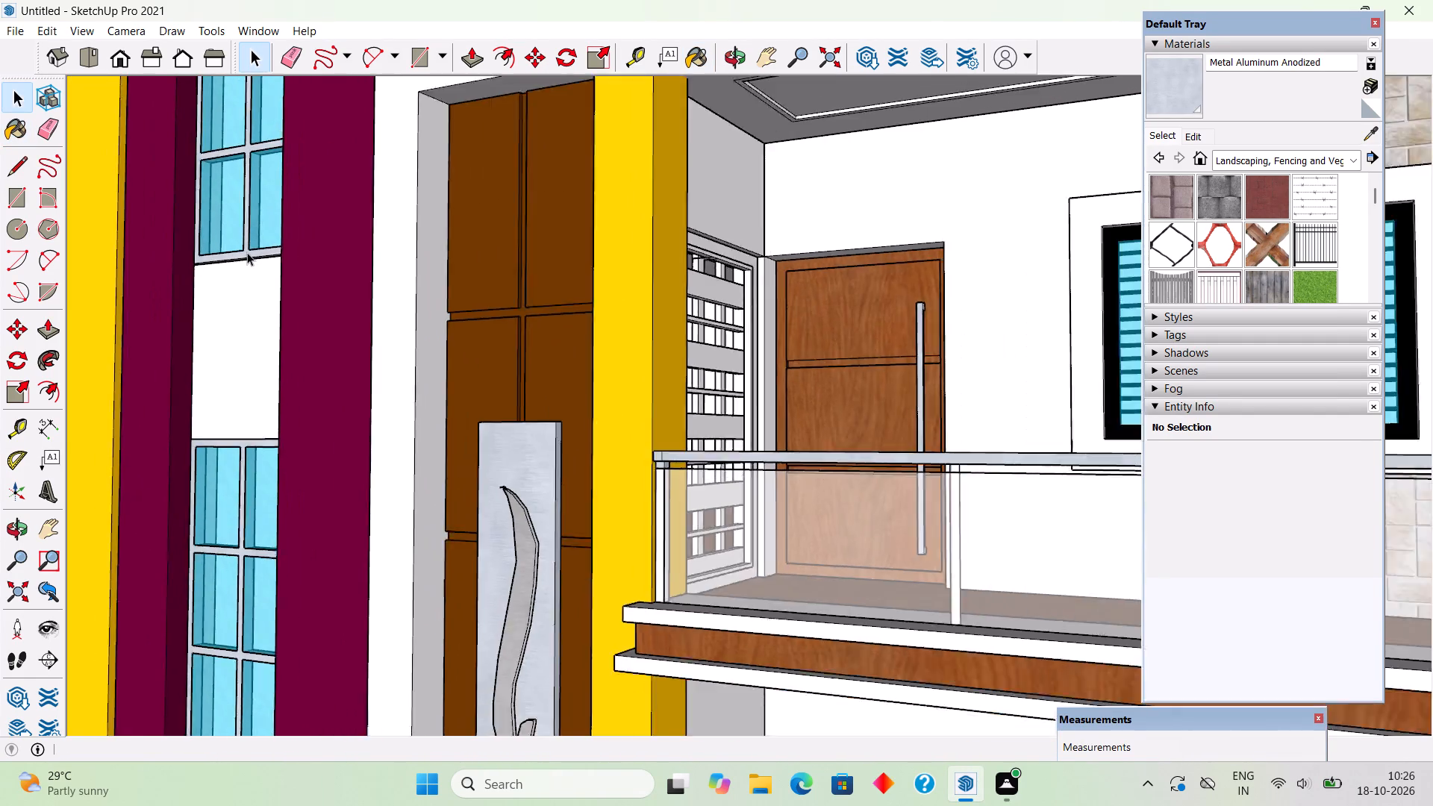
scroll(247, 252, "down", 13)
middle_click_drag(247, 252, 249, 260)
scroll(249, 260, "down", 4)
middle_click_drag(252, 284, 316, 313)
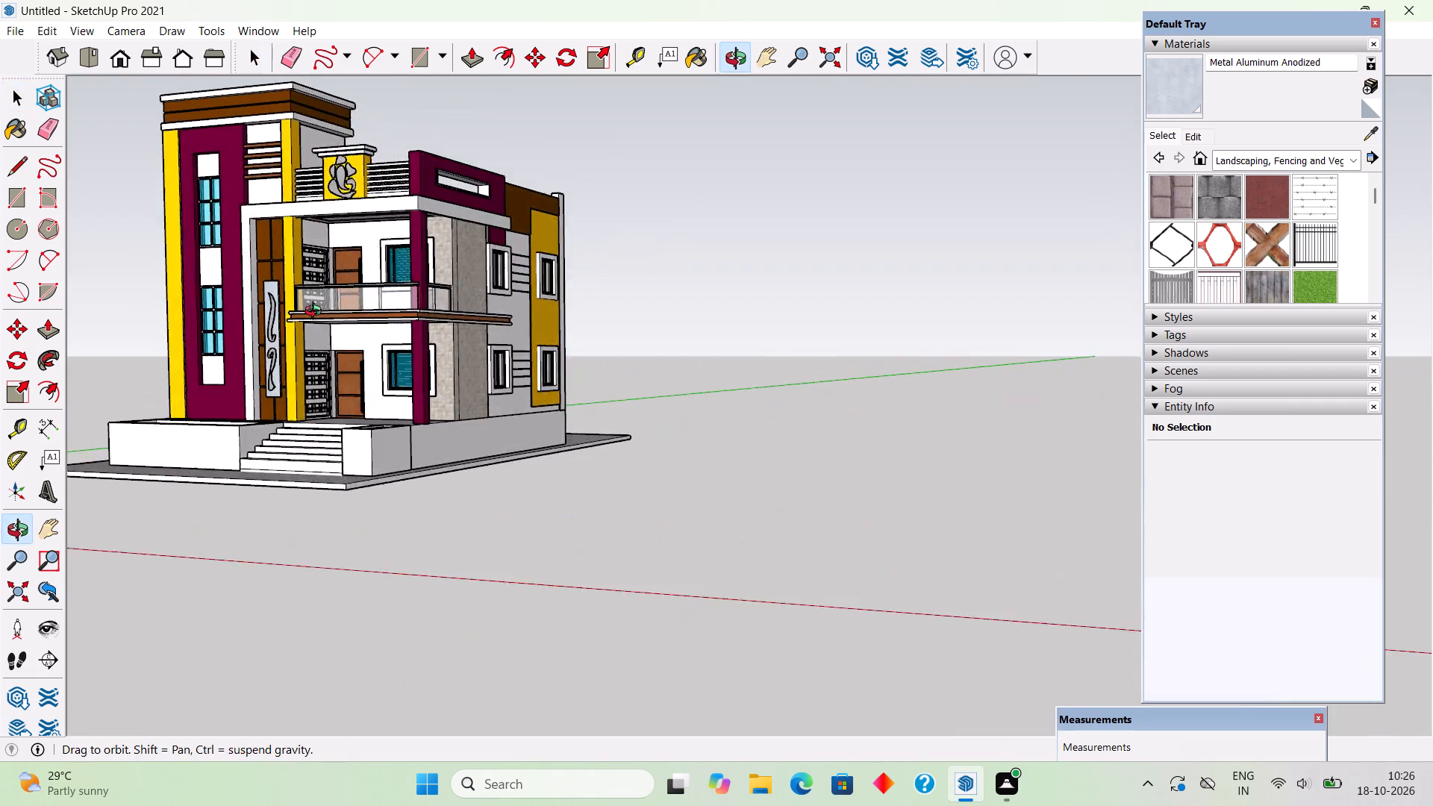
middle_click_drag(316, 313, 331, 313)
scroll(331, 313, "down", 4)
scroll(233, 217, "up", 4)
scroll(263, 264, "down", 4)
scroll(136, 187, "up", 3)
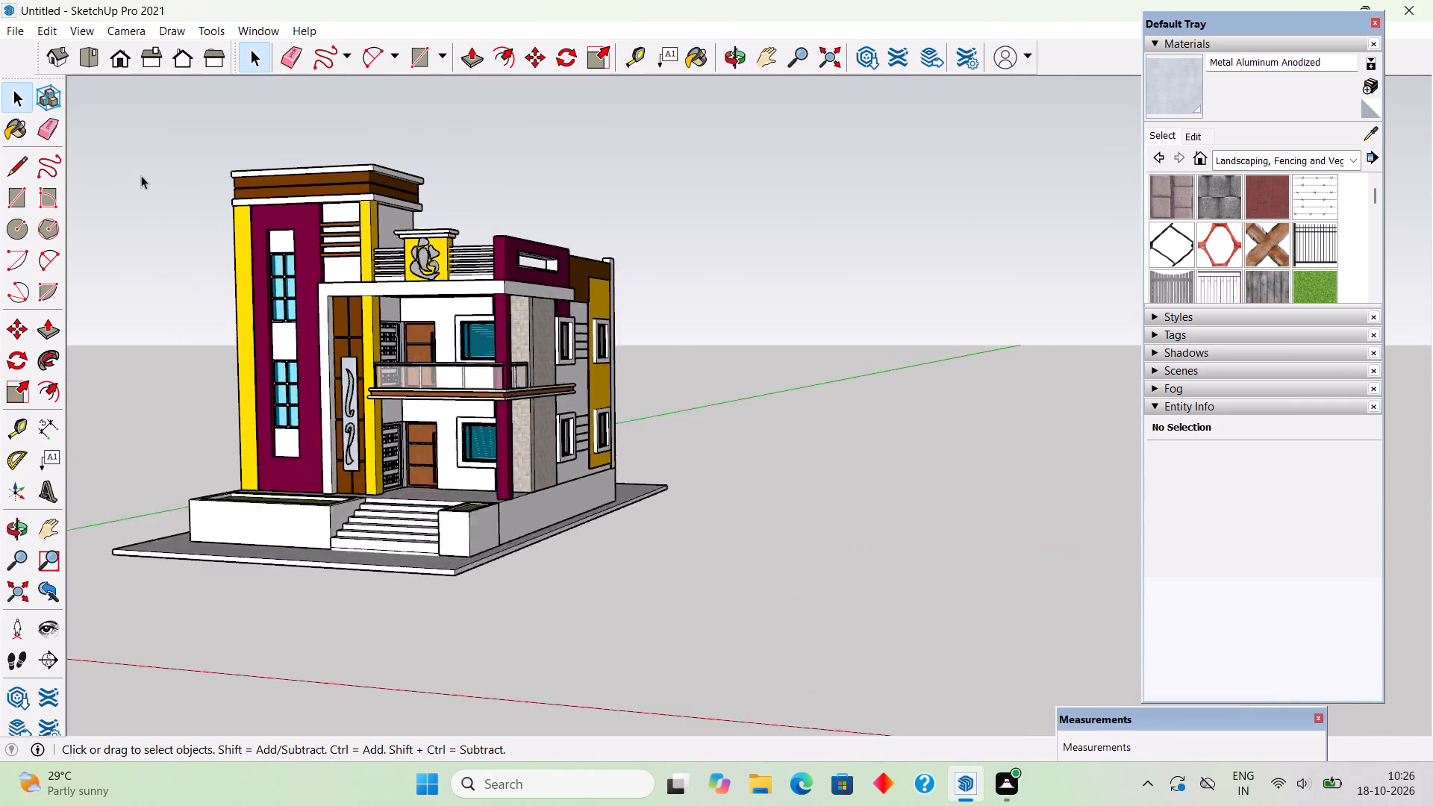
scroll(141, 175, "up", 5)
scroll(154, 161, "down", 1)
middle_click_drag(154, 161, 146, 163)
middle_click_drag(173, 193, 132, 194)
scroll(131, 194, "up", 2)
middle_click_drag(247, 234, 219, 227)
scroll(221, 229, "down", 1)
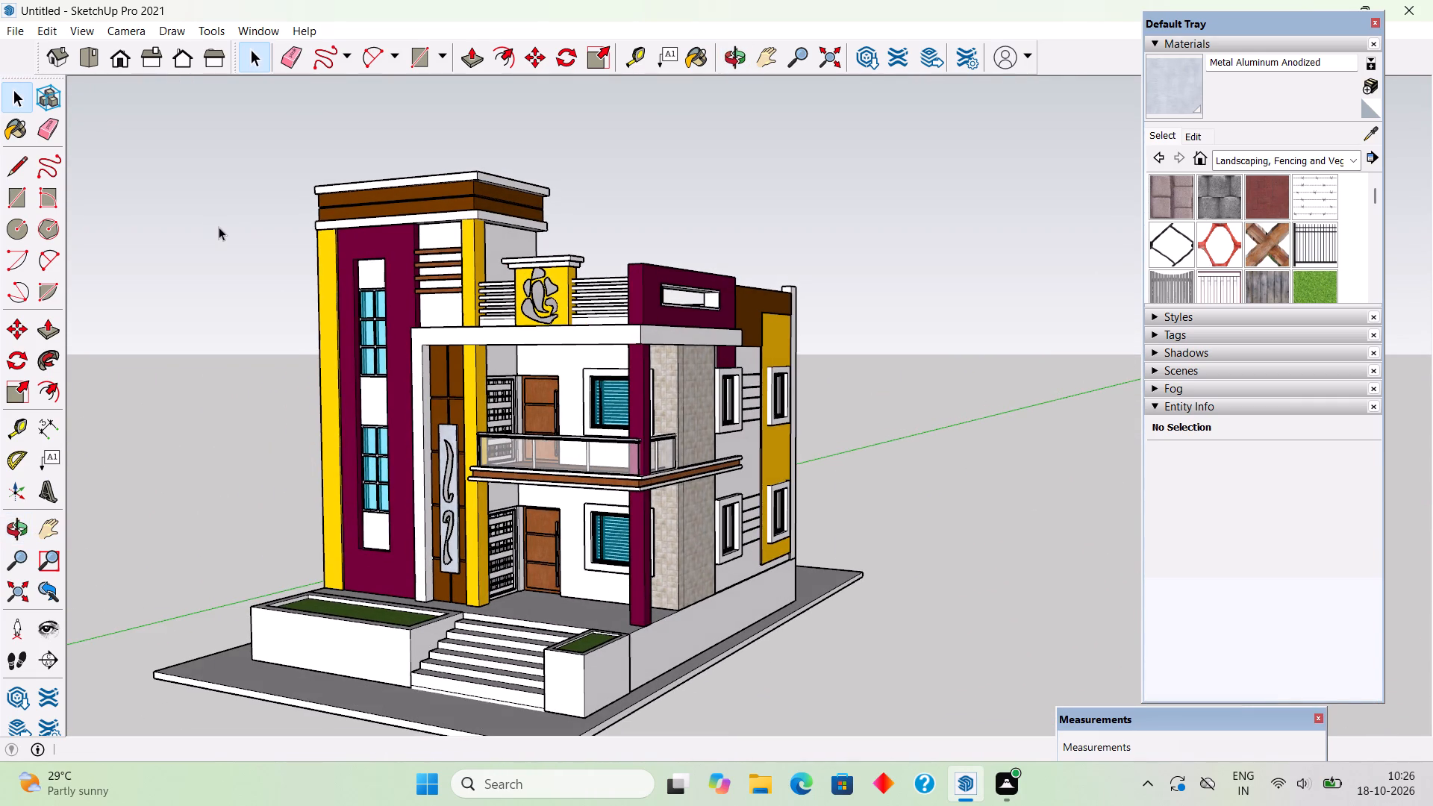
middle_click_drag(285, 281, 270, 297)
scroll(269, 293, "up", 1)
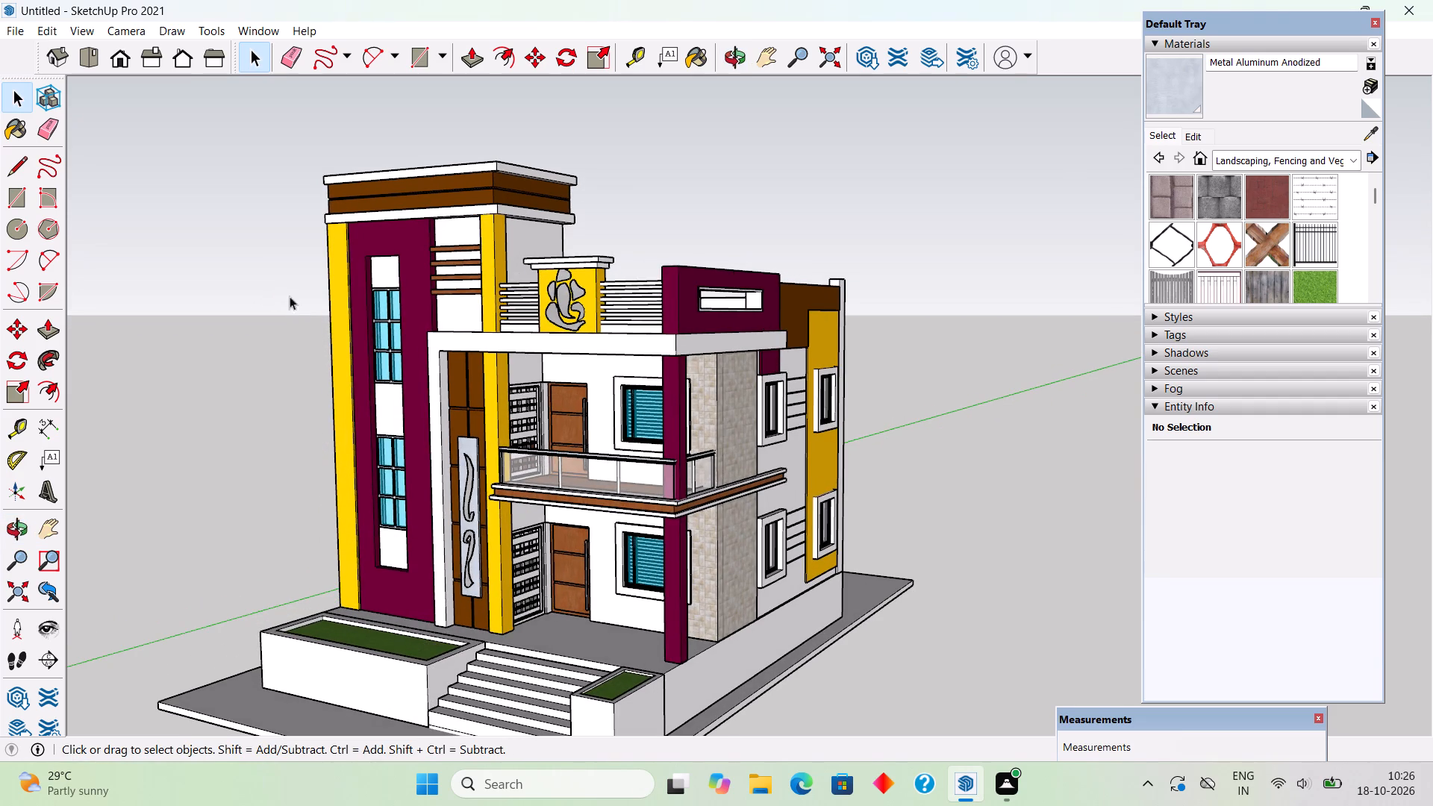
middle_click_drag(328, 313, 348, 298)
scroll(363, 281, "down", 1)
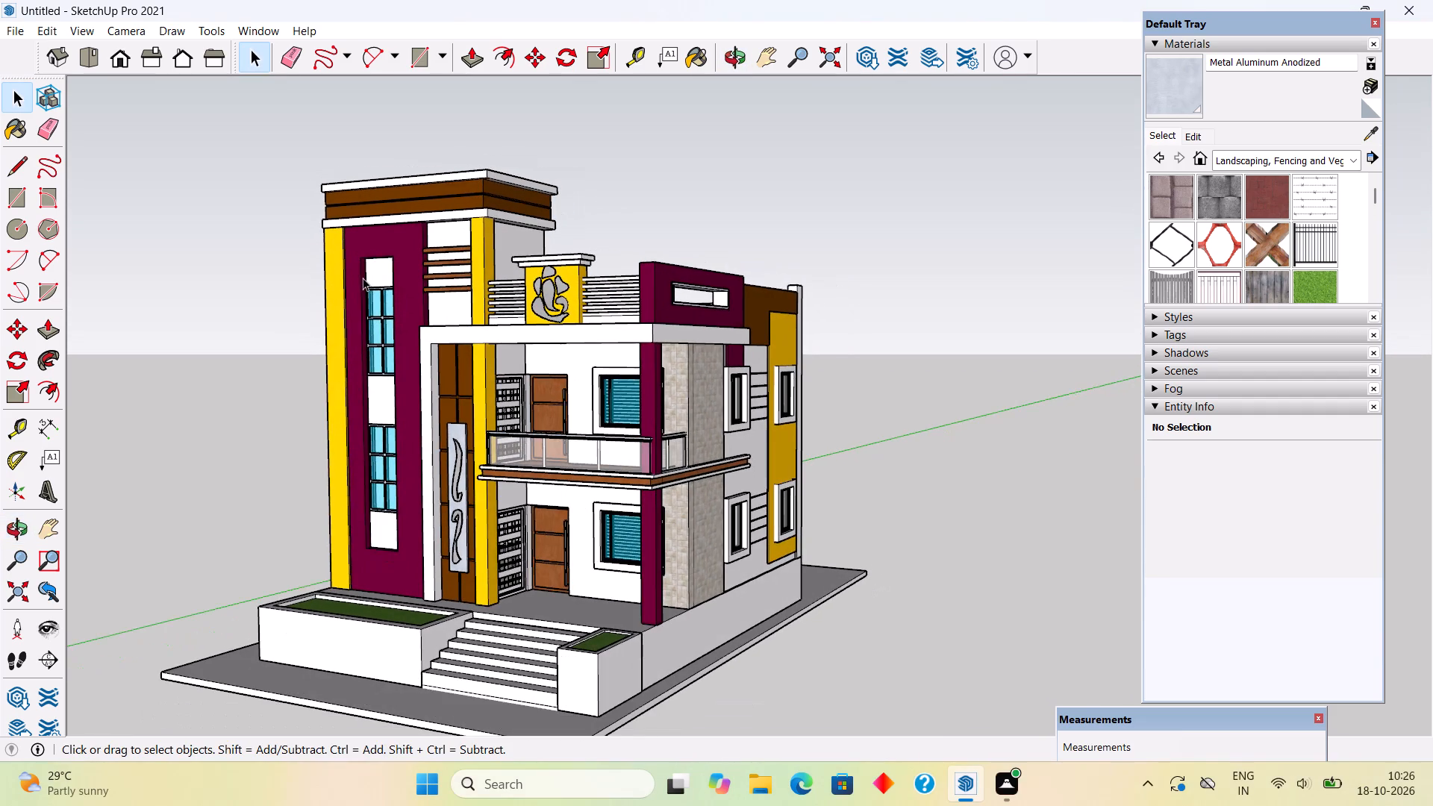
scroll(363, 278, "down", 1)
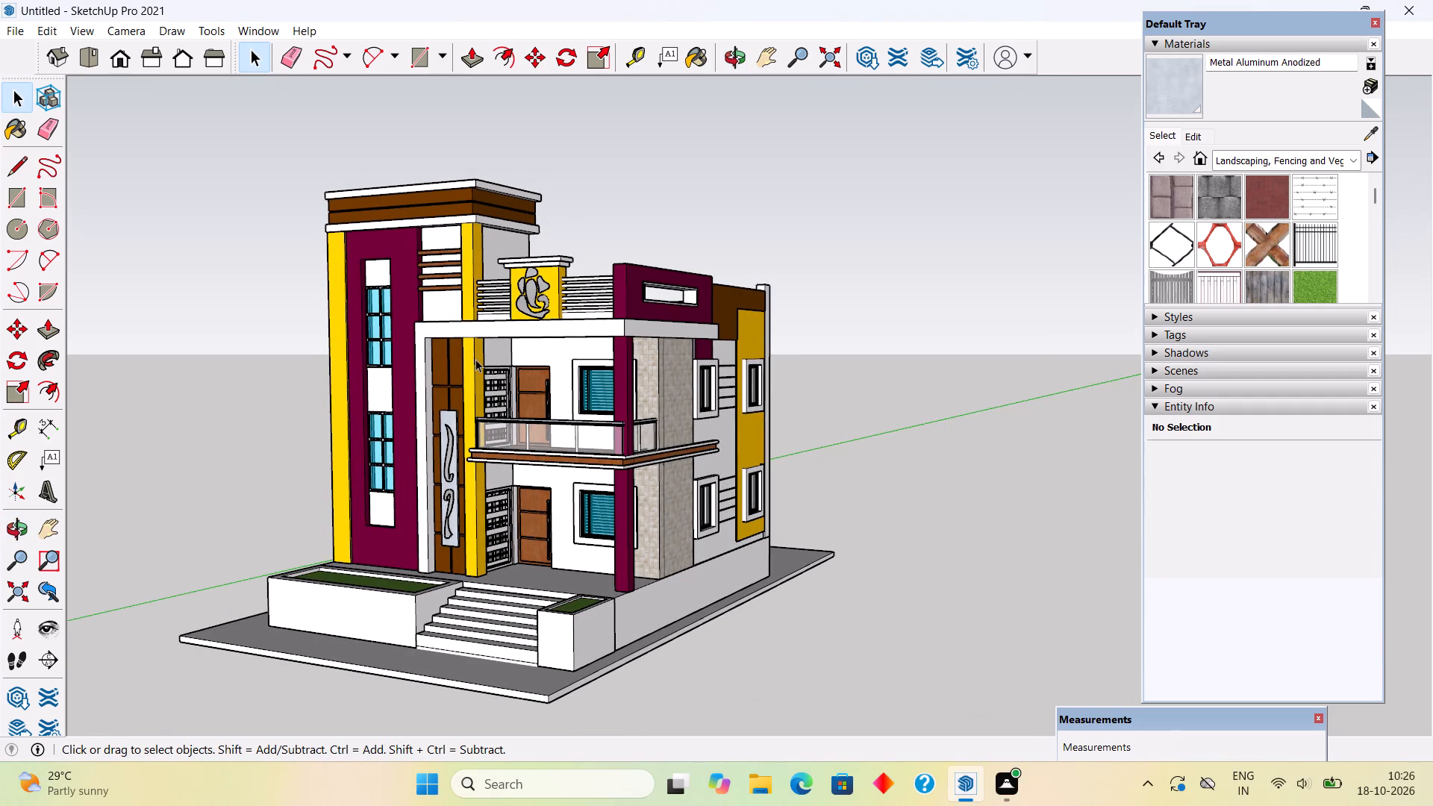
middle_click_drag(477, 360, 387, 319)
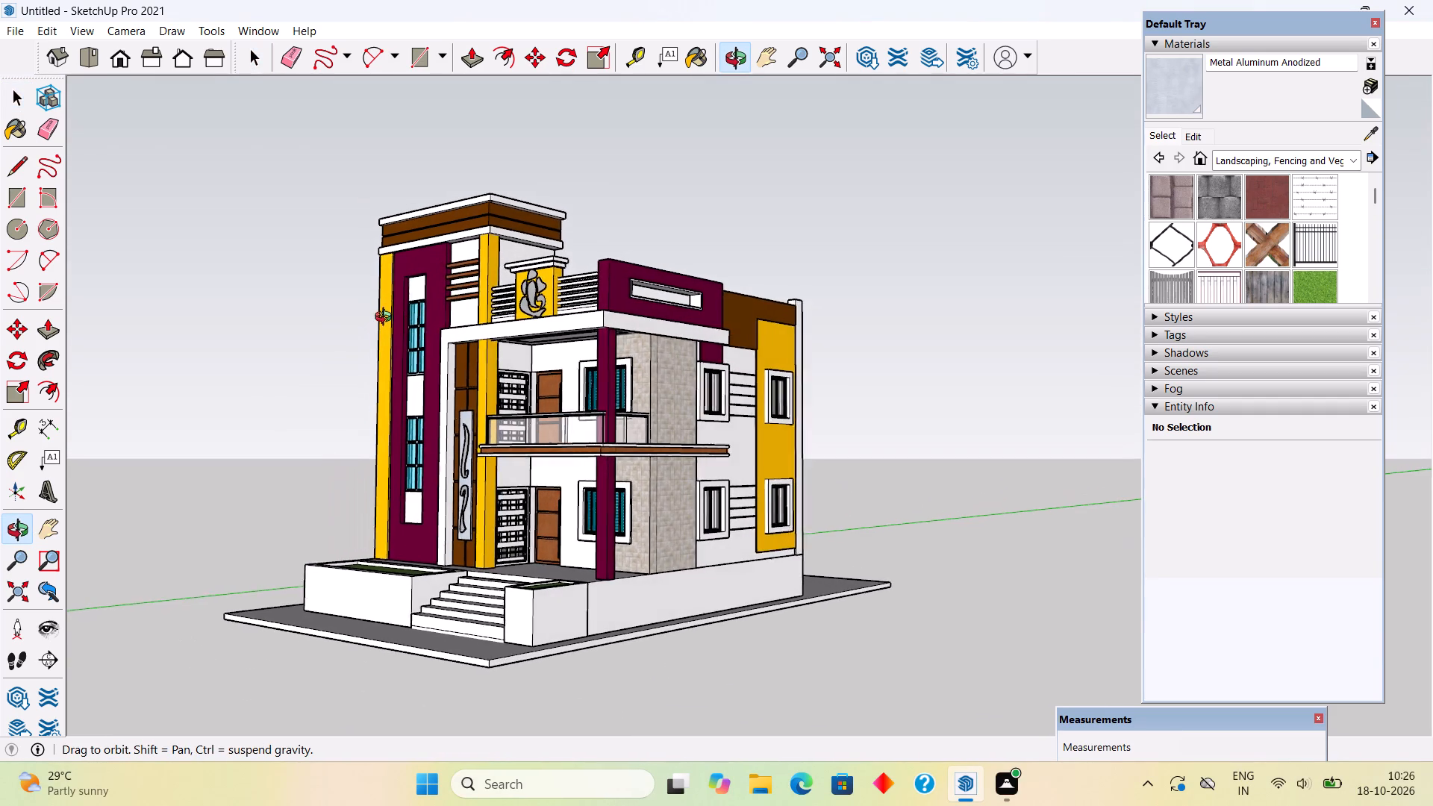
middle_click_drag(387, 319, 389, 342)
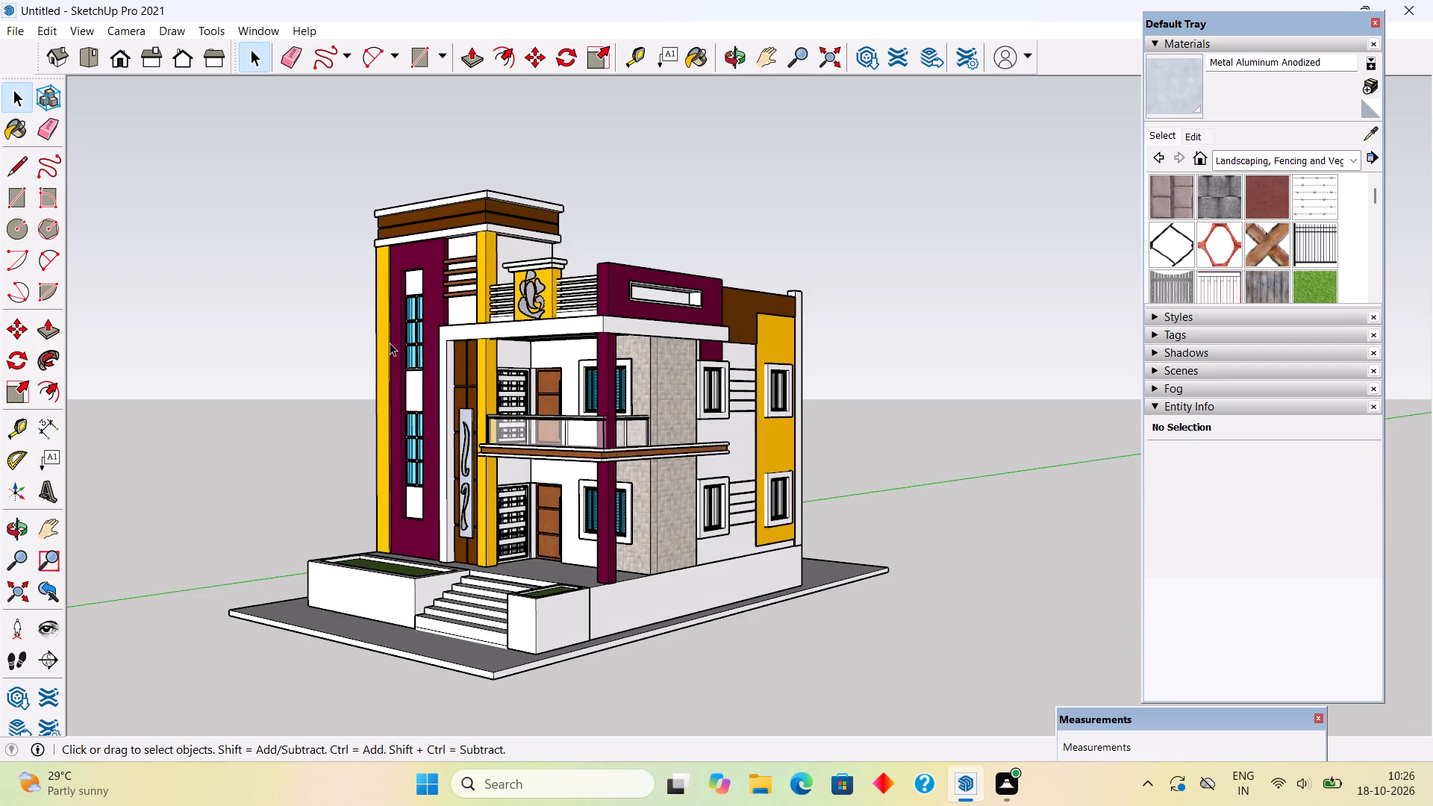
scroll(392, 343, "up", 2)
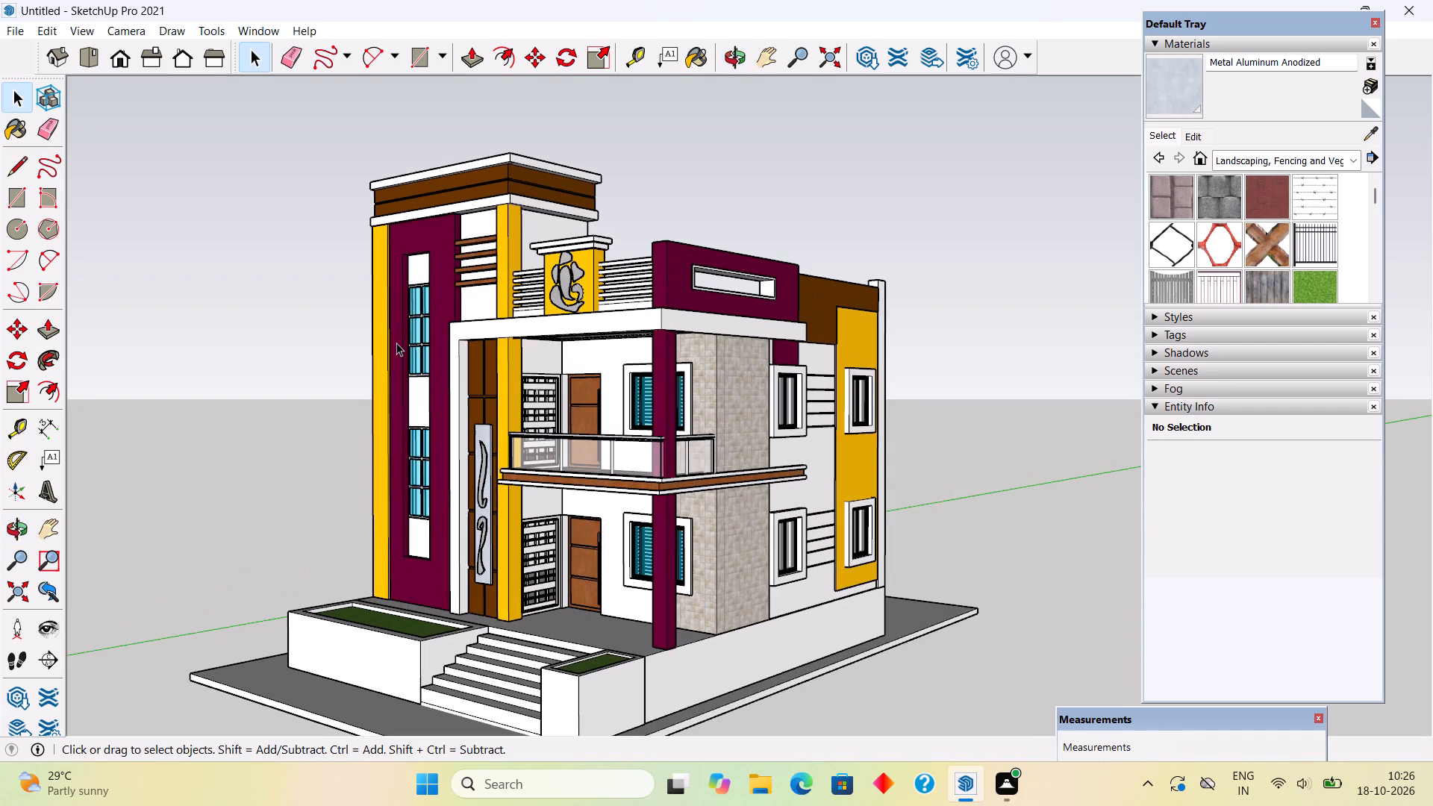
Save the model in the Downloads folder as a SketchUp file named elevation 19.
left_click(10, 33)
left_click(57, 137)
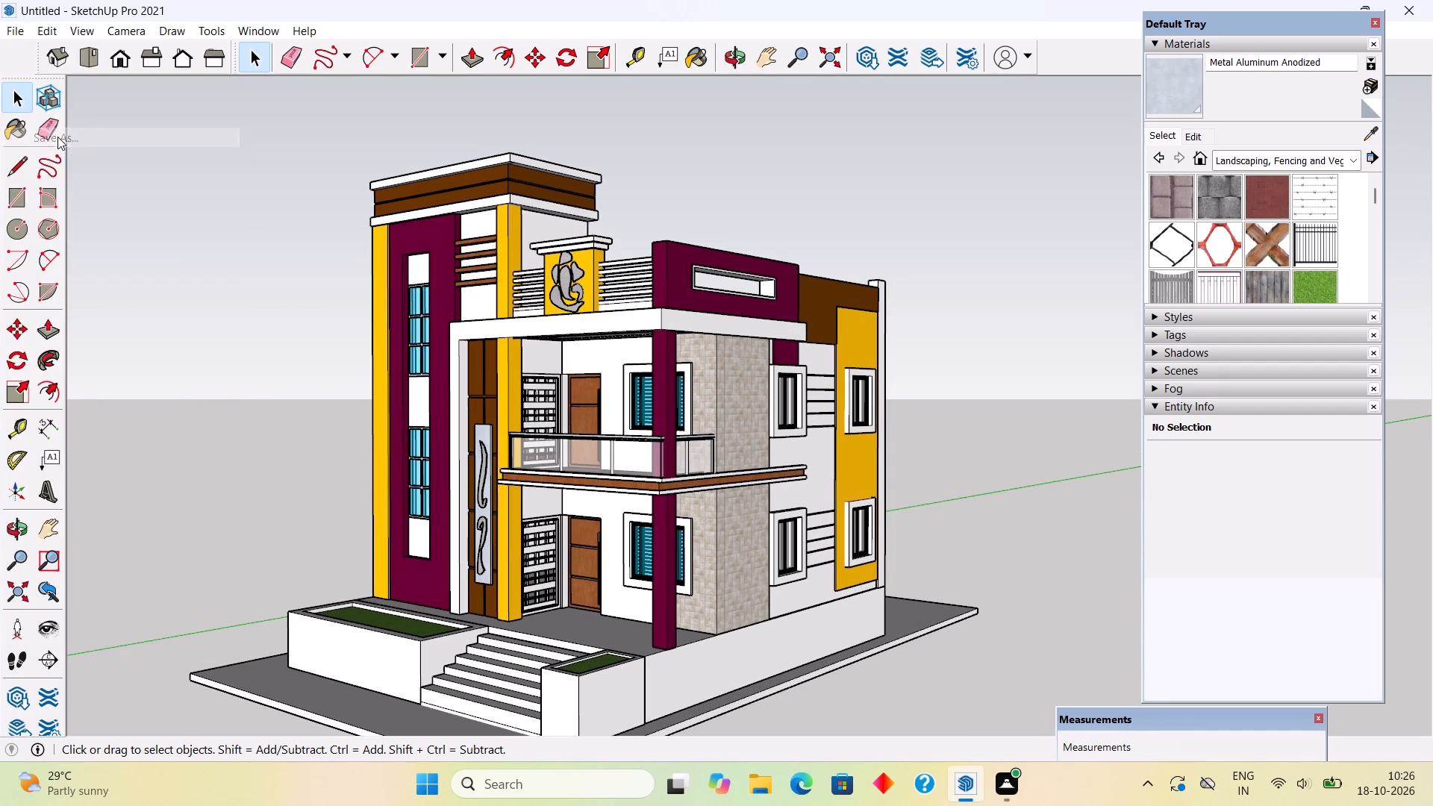
left_click(90, 249)
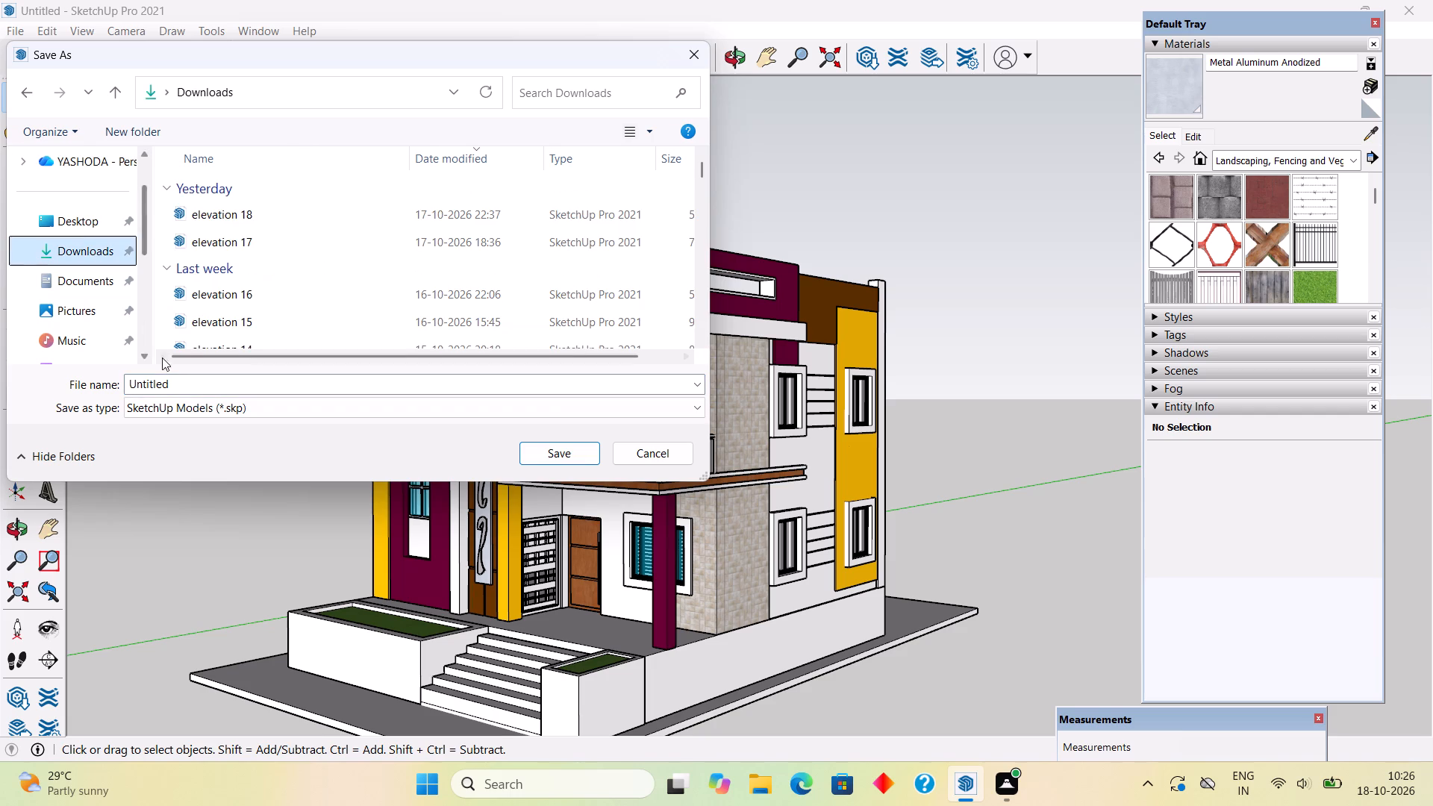
left_click(198, 387)
key("BackSpace")
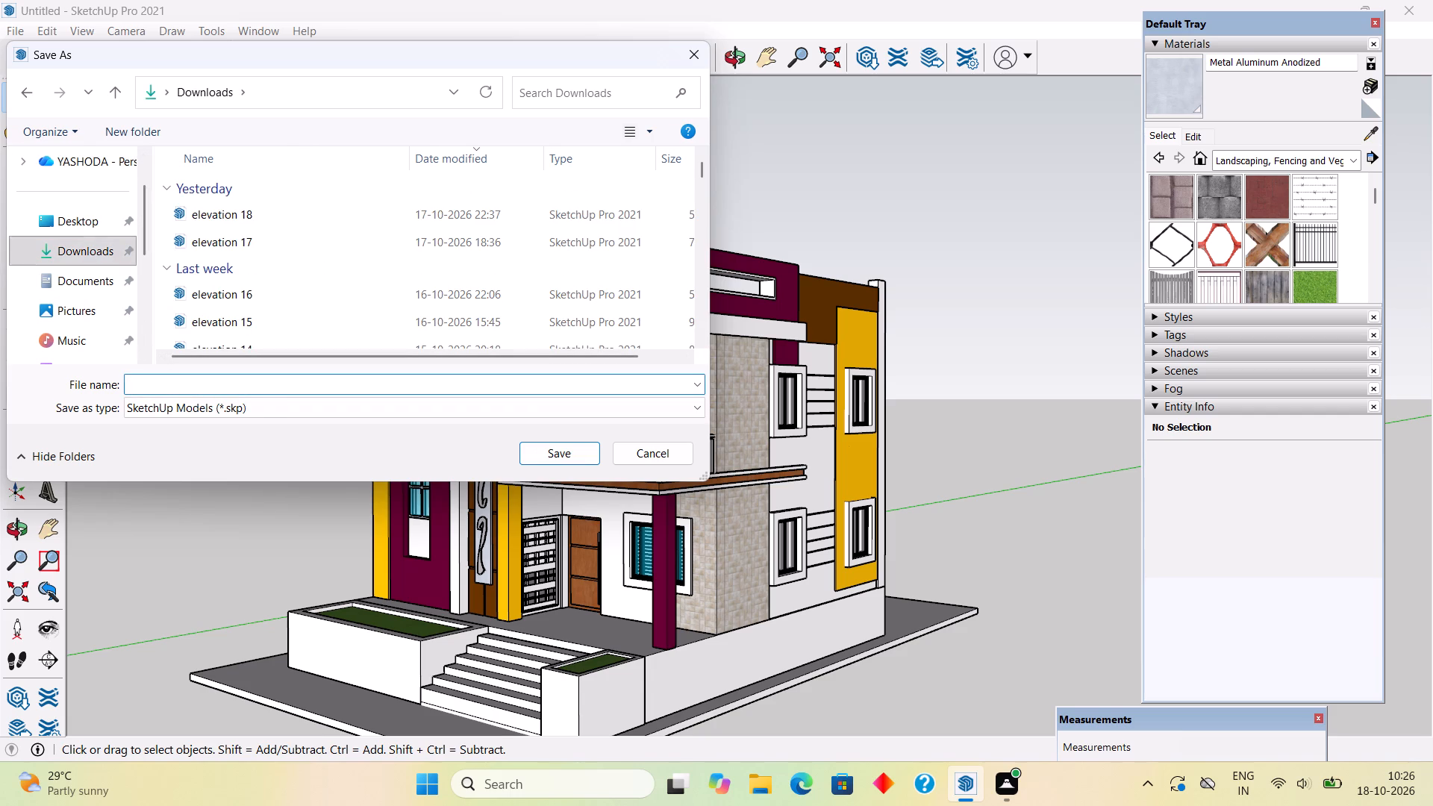
type("el")
key("e")
type("vat")
type("io")
key("n")
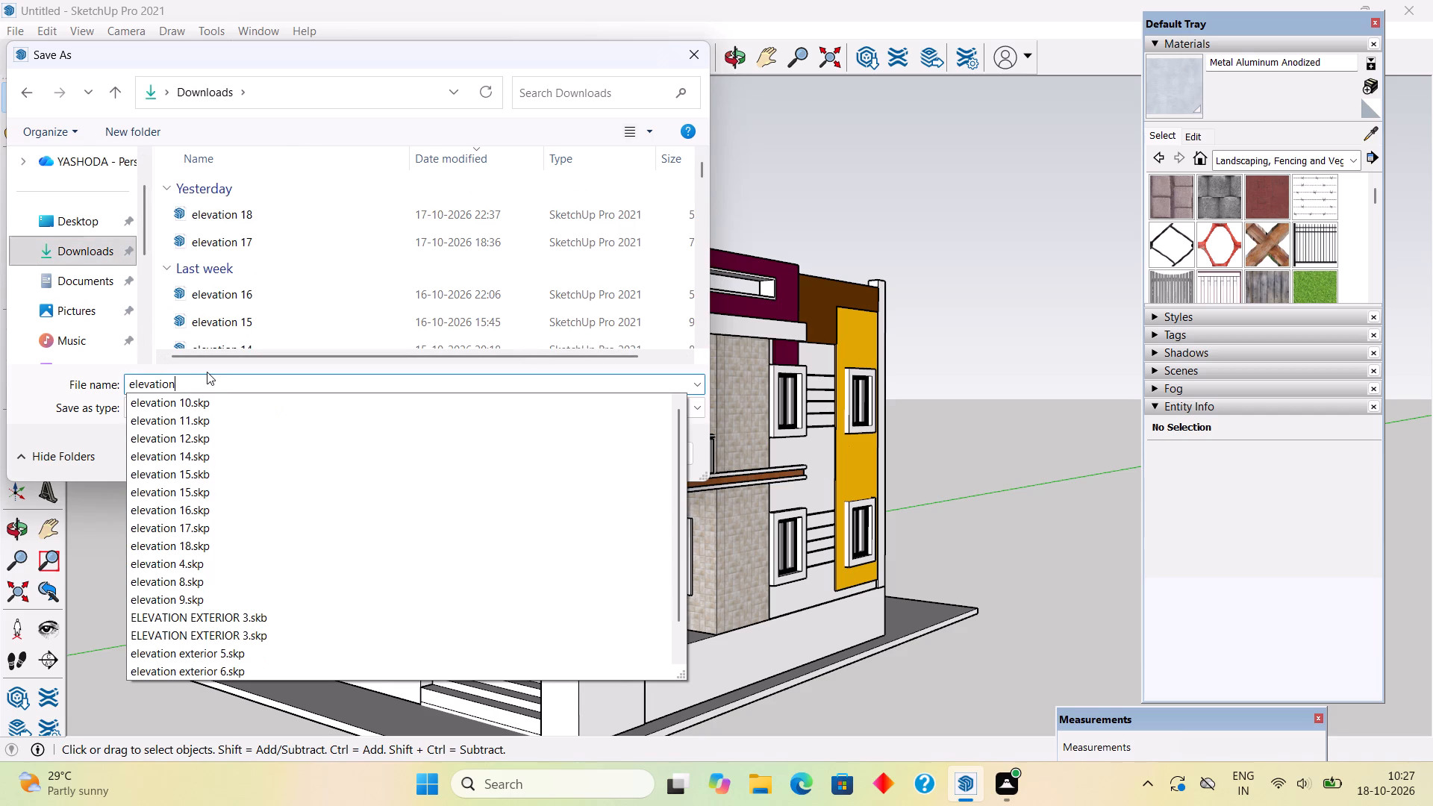
key("space")
type("19")
key("Return")
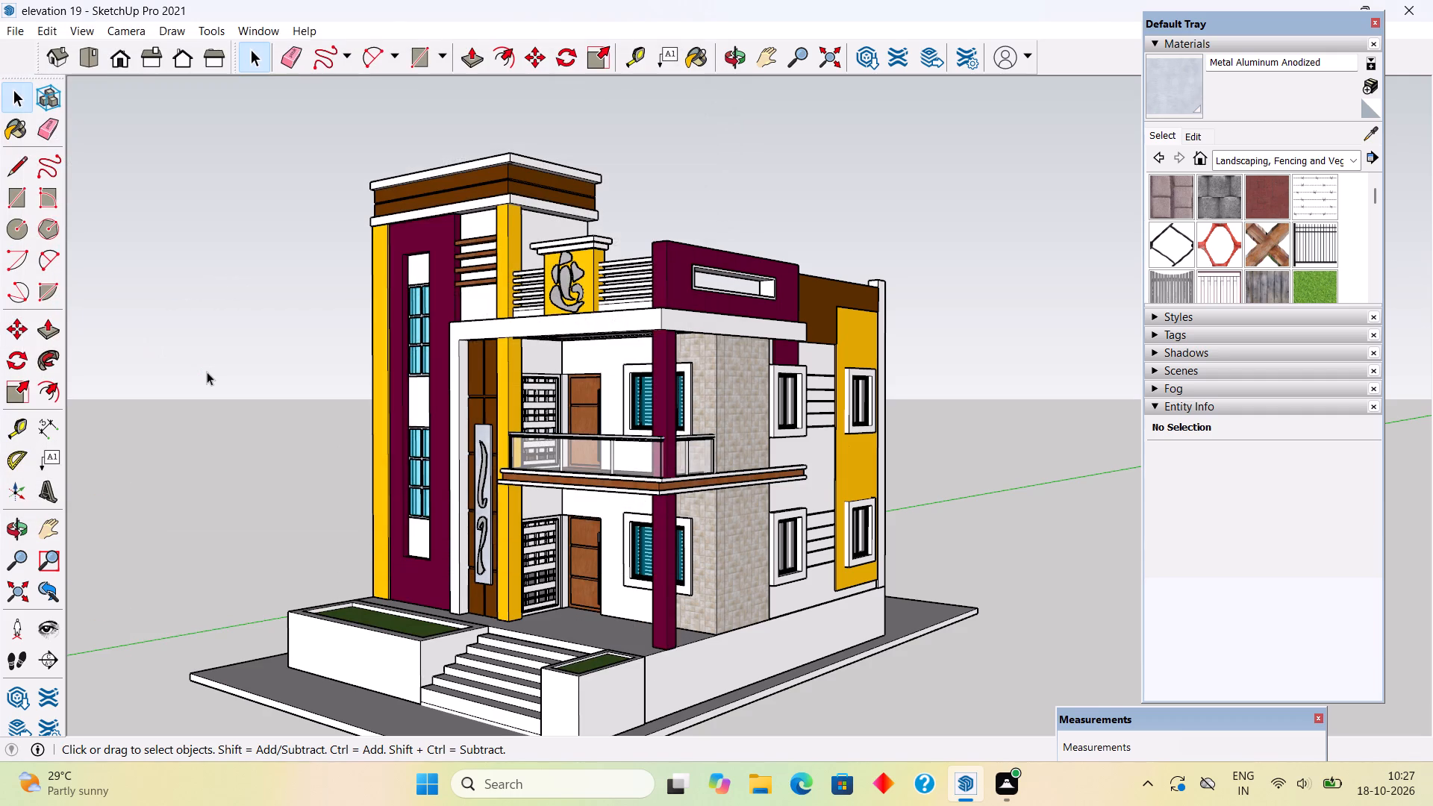